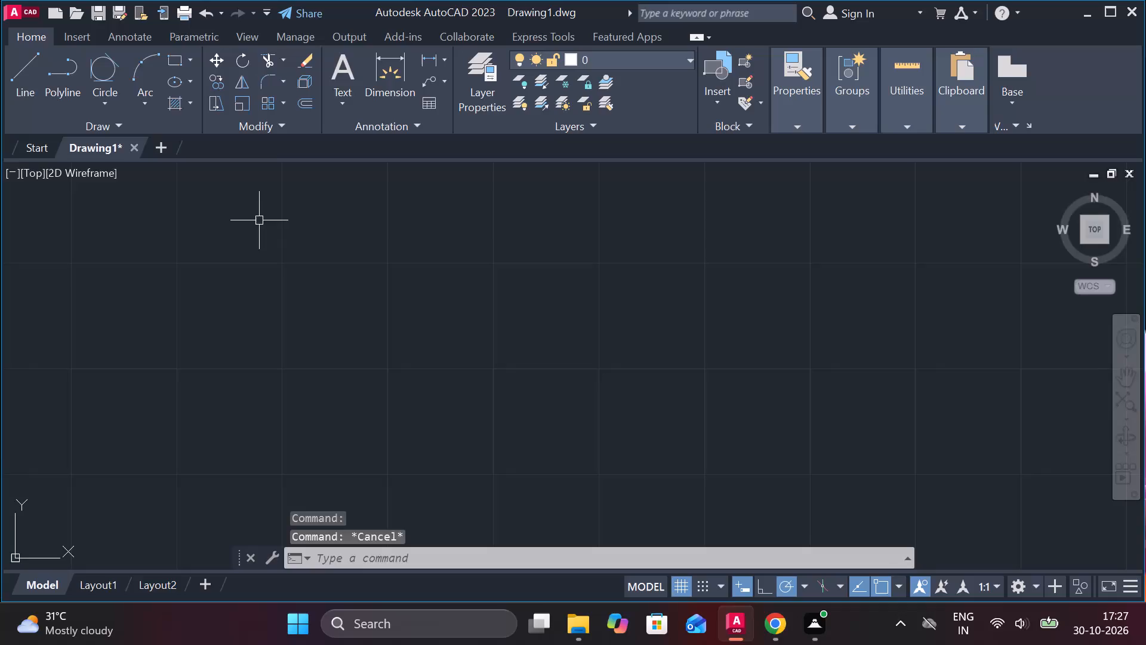
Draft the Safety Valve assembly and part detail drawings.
Turn on command logging with LOGFILEON.
text(log)
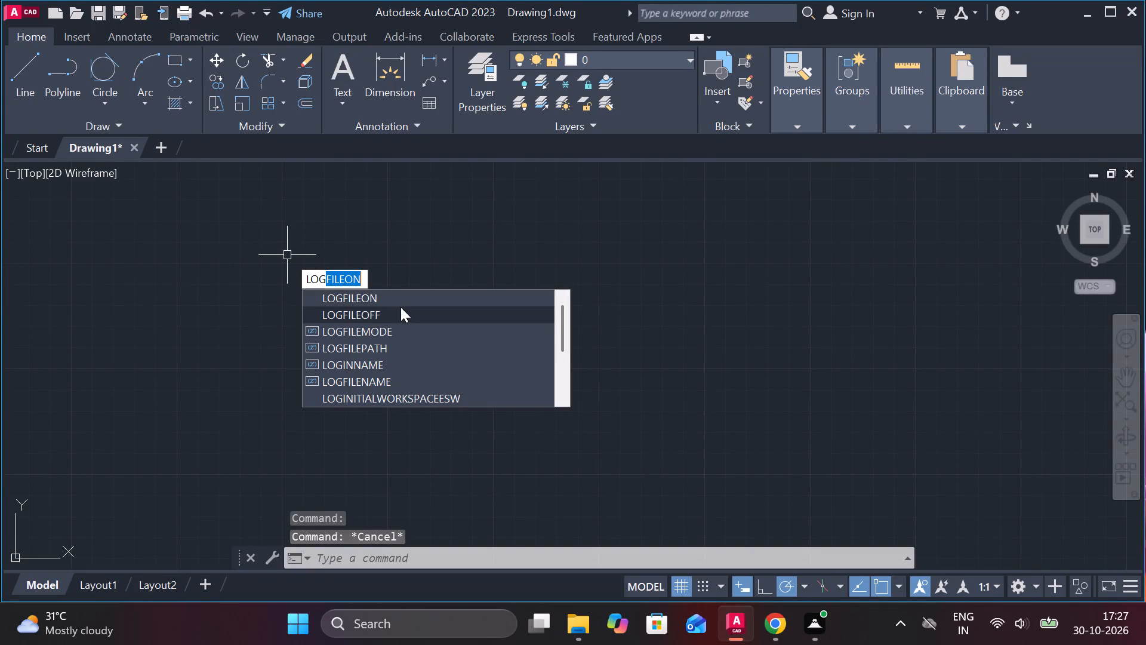
click(352, 301)
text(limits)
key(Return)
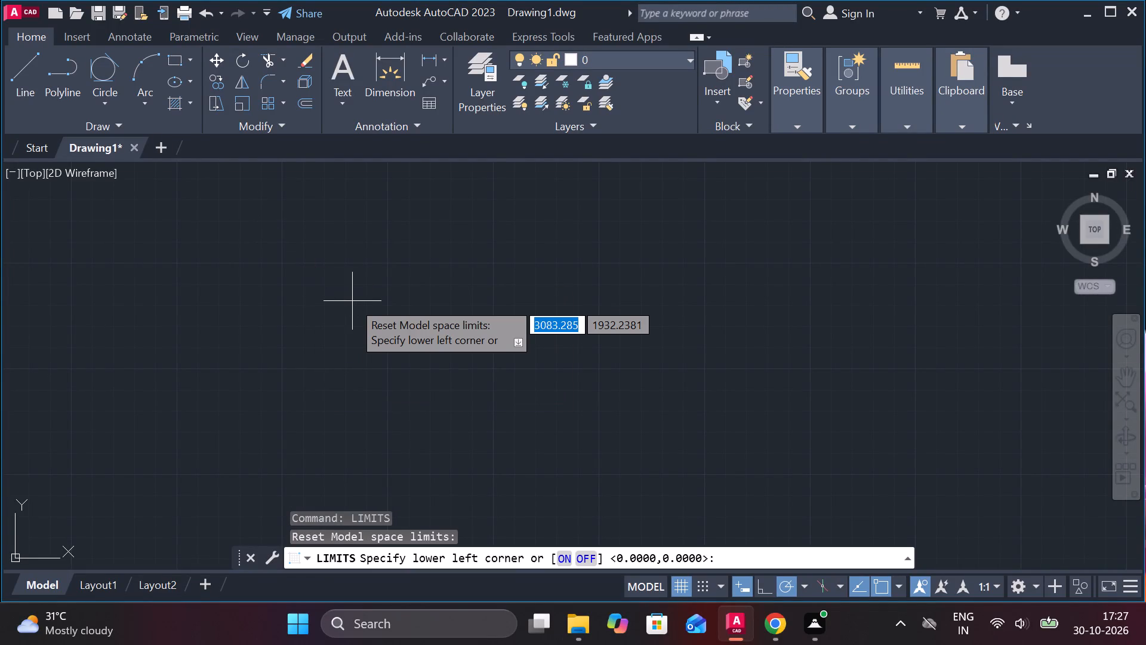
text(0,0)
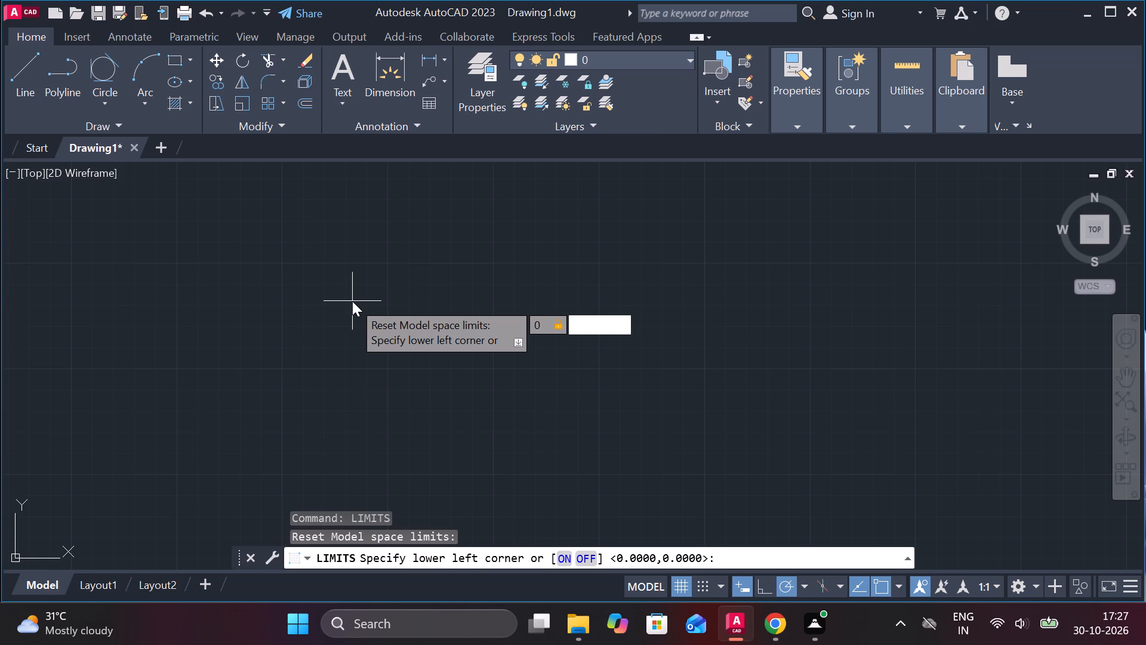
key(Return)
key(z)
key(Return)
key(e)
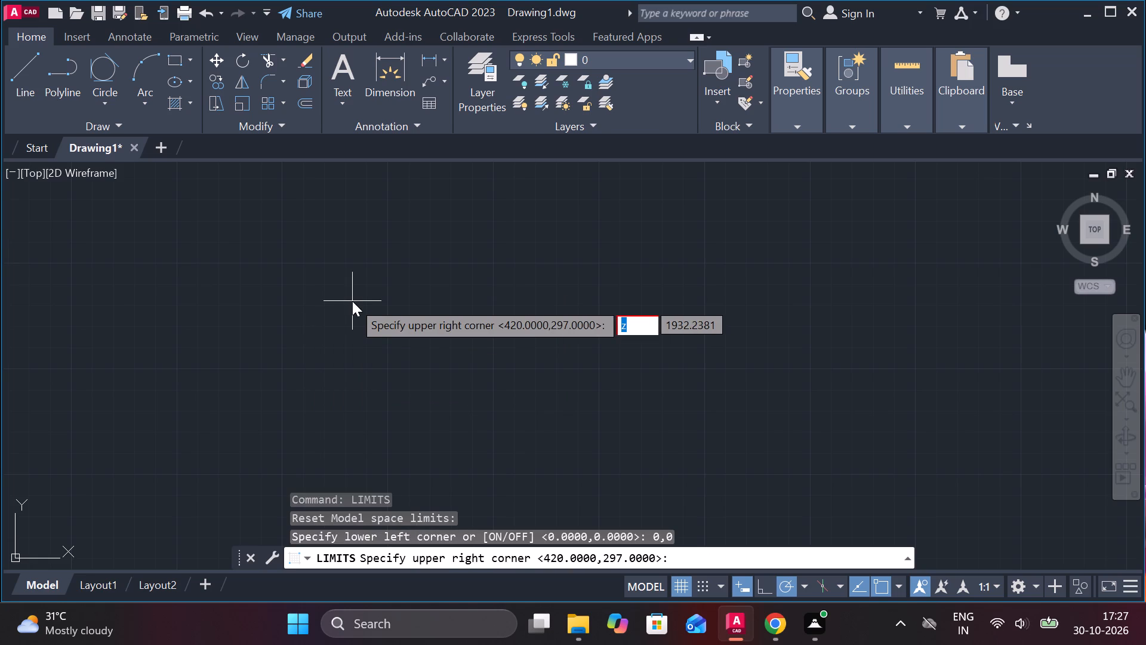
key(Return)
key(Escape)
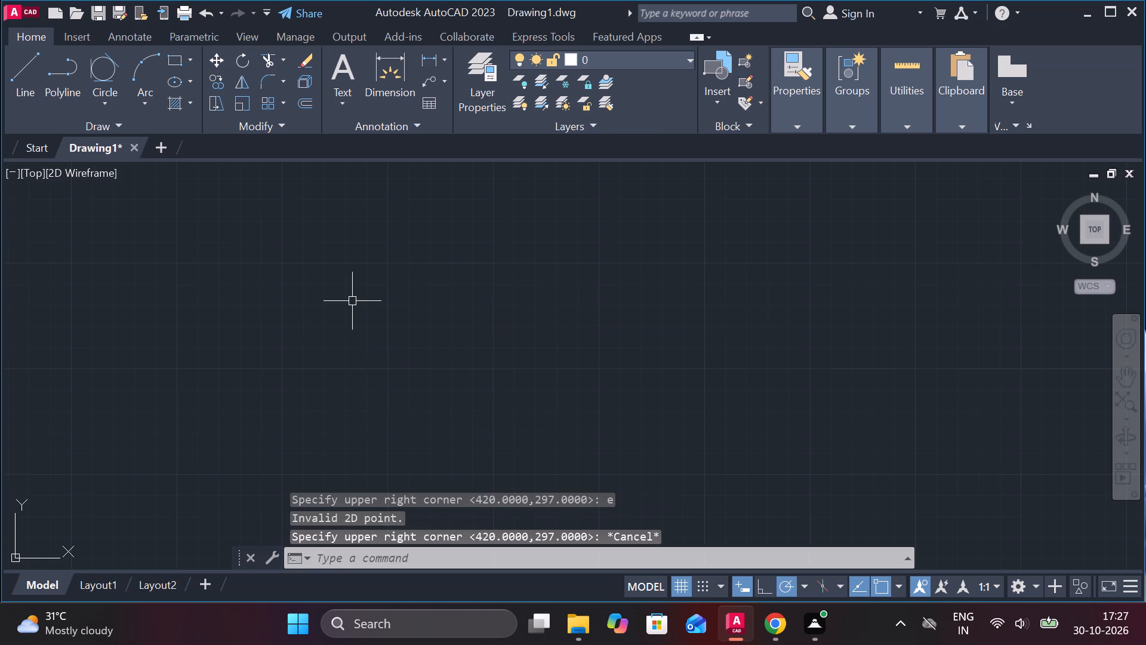
Turn on command logging again with LOGFILEON.
text(log)
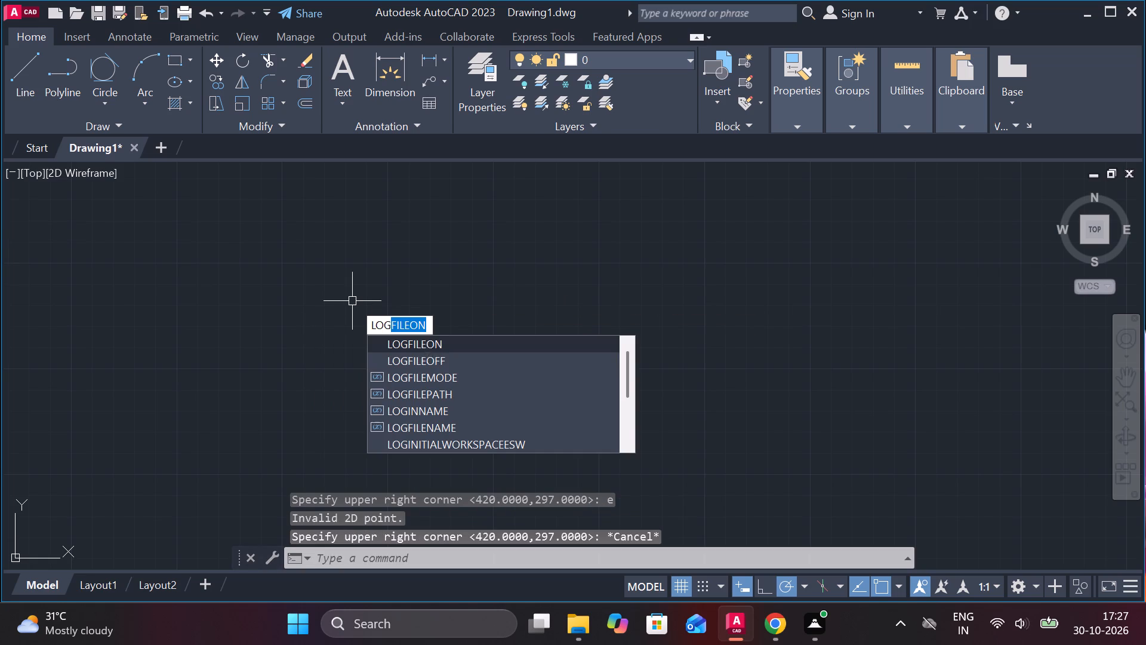
click(426, 344)
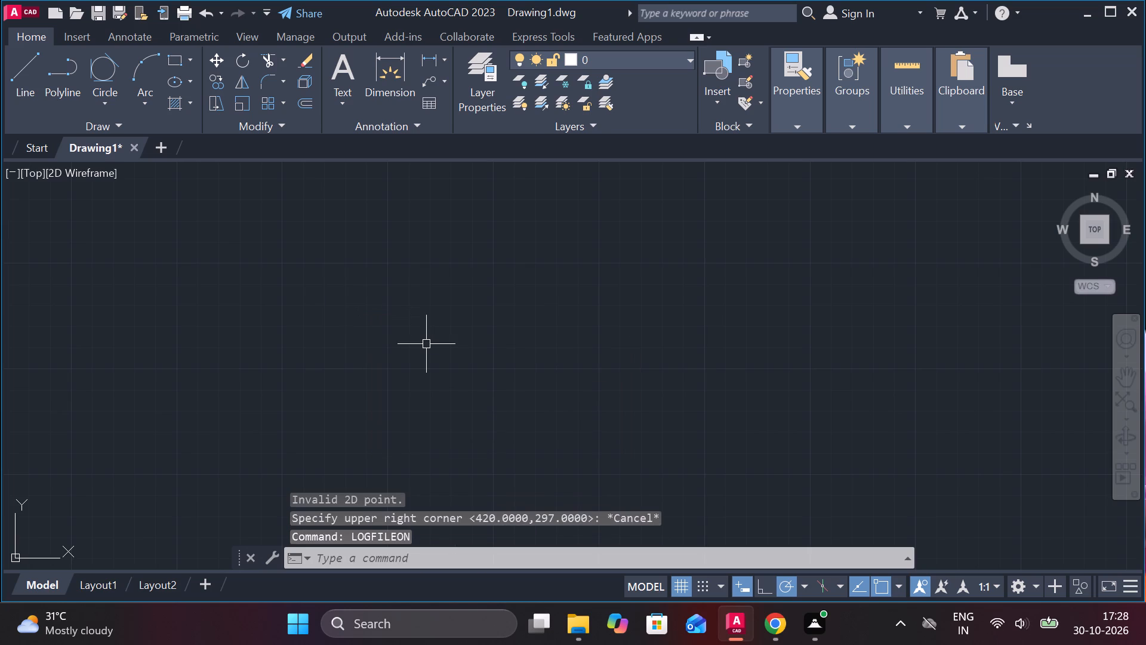
Set the model space limits with lower left corner 0,0 and upper right corner 297,210.
text(limits)
key(Return)
text(0,0)
key(Return)
text(297,210)
key(Return)
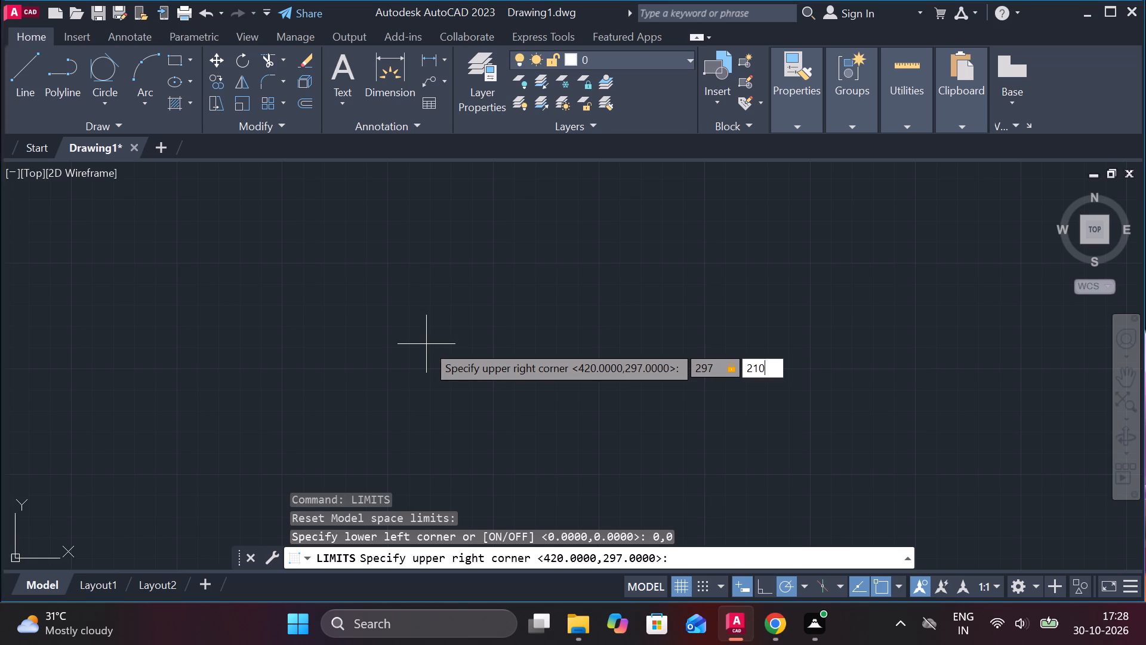
Erase the leftover overlapping circles and everything with them, leaving model space empty.
key(z)
key(Return)
key(e)
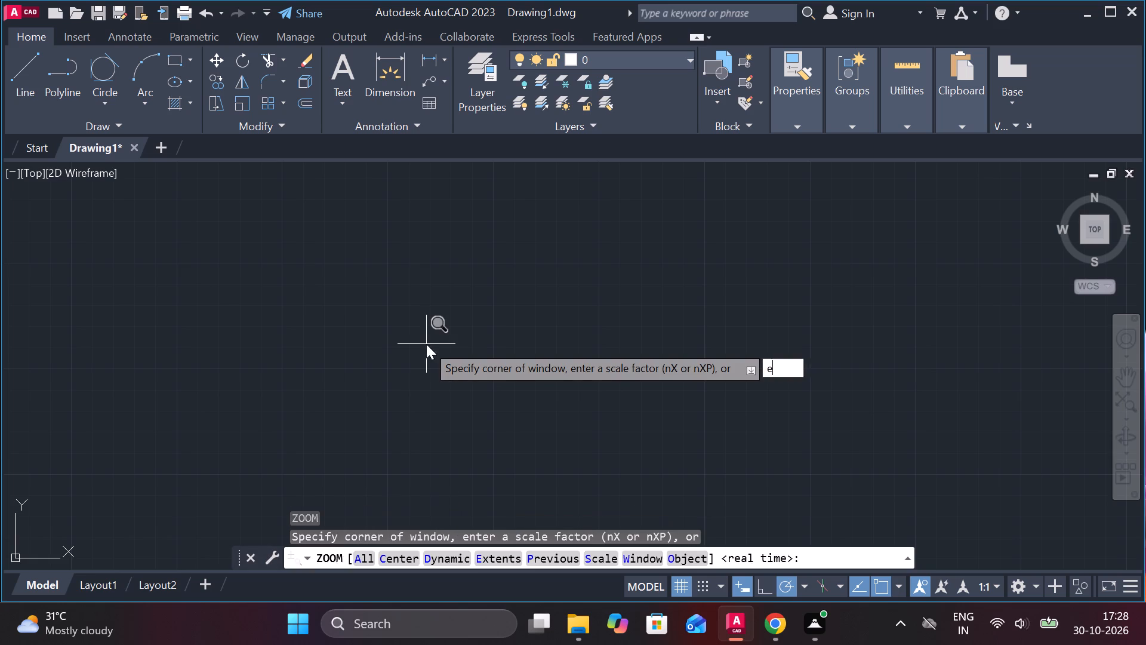
key(Return)
scroll(447, 339, down, 3)
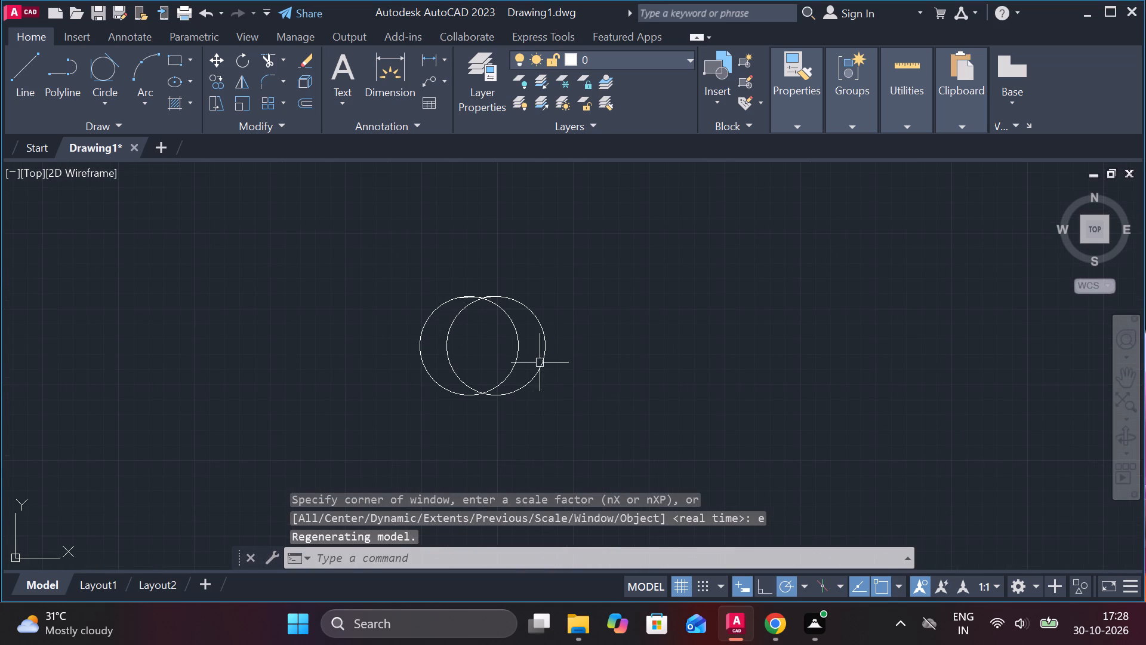
click(583, 376)
click(341, 282)
text(e)
key(space)
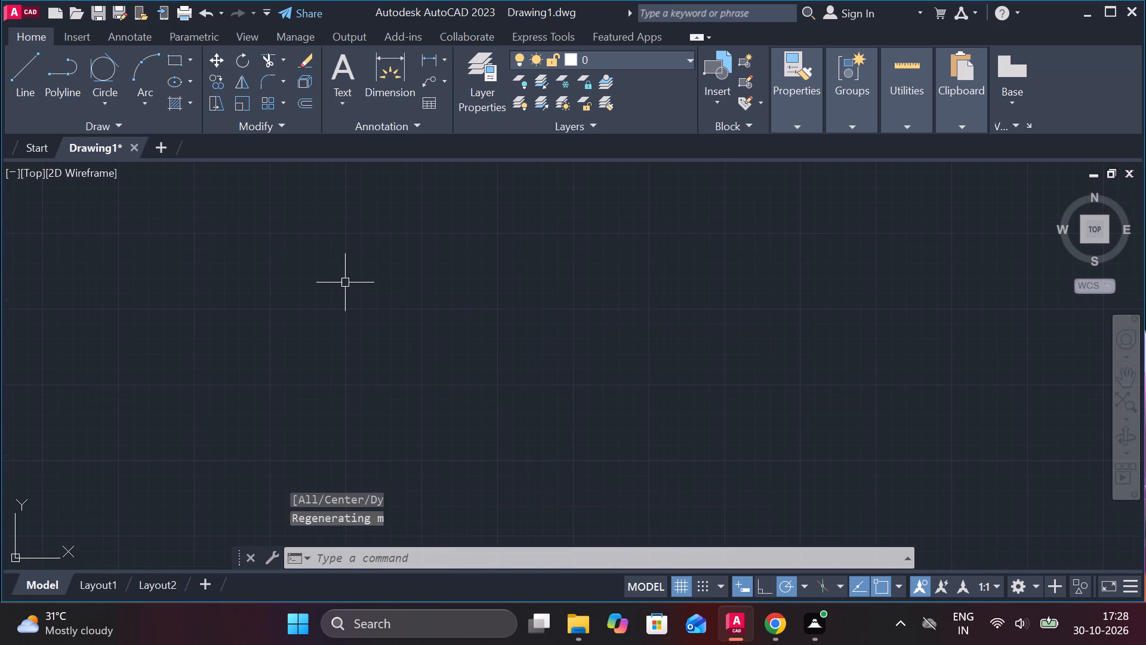
Run LOGFILEON once more to log the commands of this drawing.
scroll(662, 327, down, 3)
scroll(553, 327, up, 2)
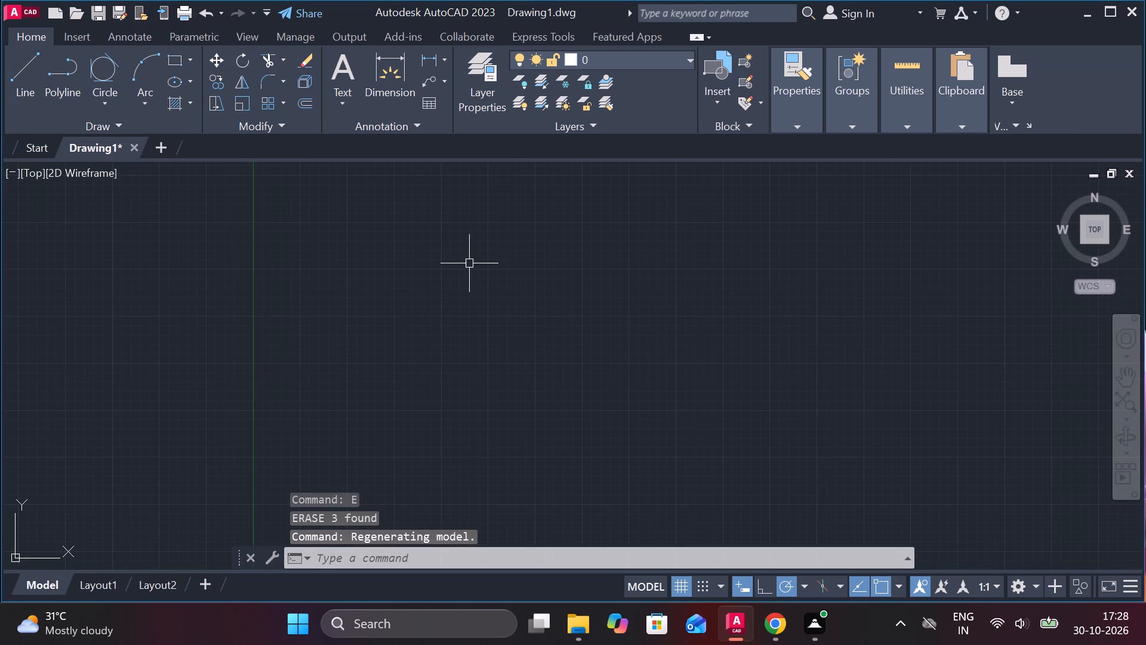
text(log)
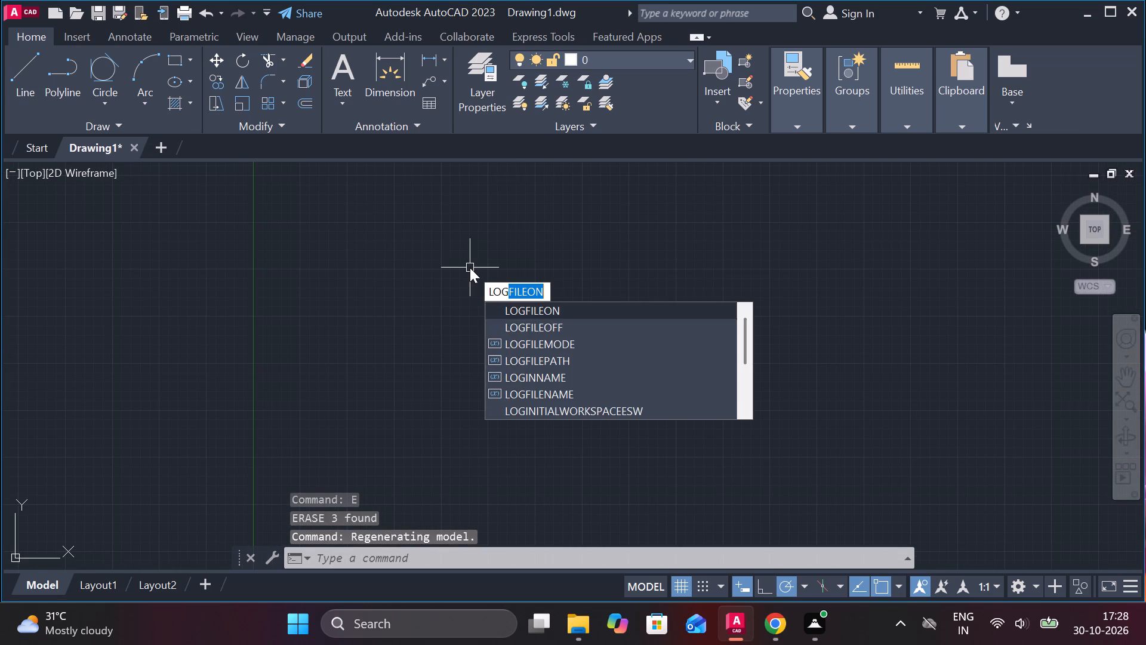
click(544, 304)
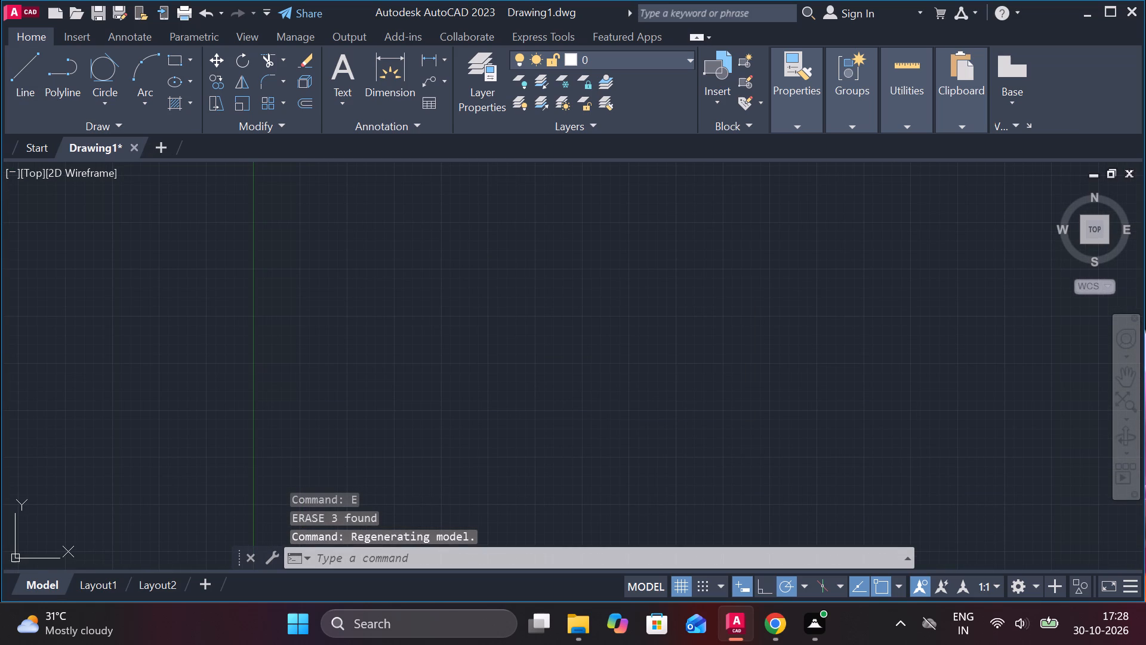
Reset the model space limits of the cleared drawing to 0,0 and 297,210.
text(limits)
key(Return)
text(0,0)
key(Return)
text(297,210)
key(Return)
key(z)
key(Return)
key(e)
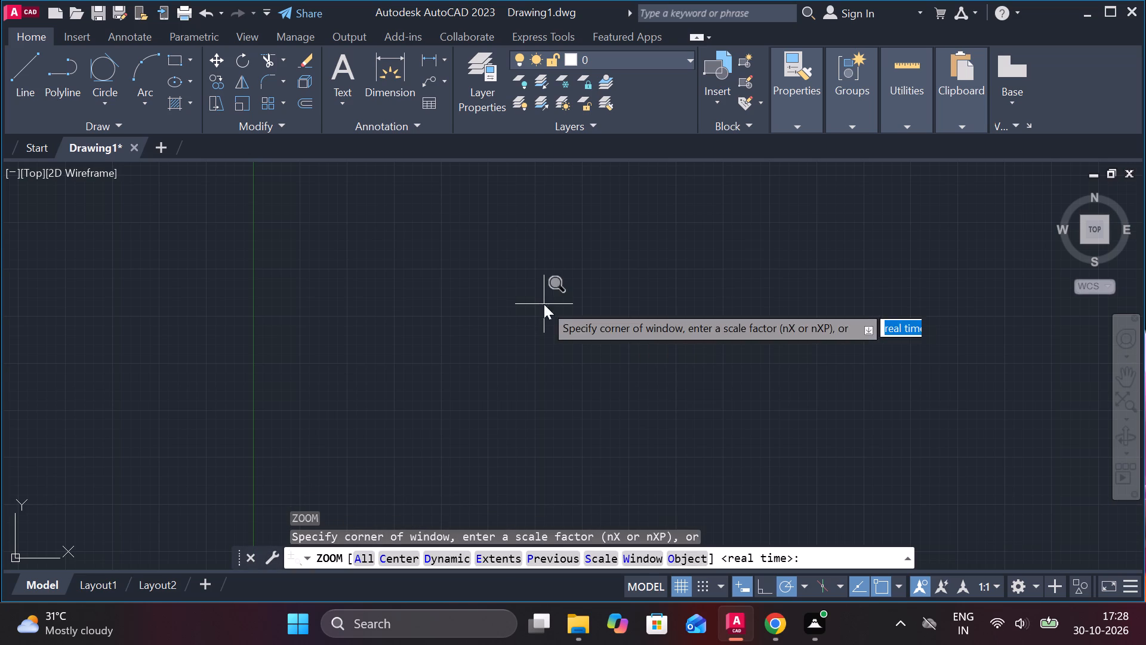
key(Return)
Review the file open and save settings in the Options dialog without changing them.
text(op)
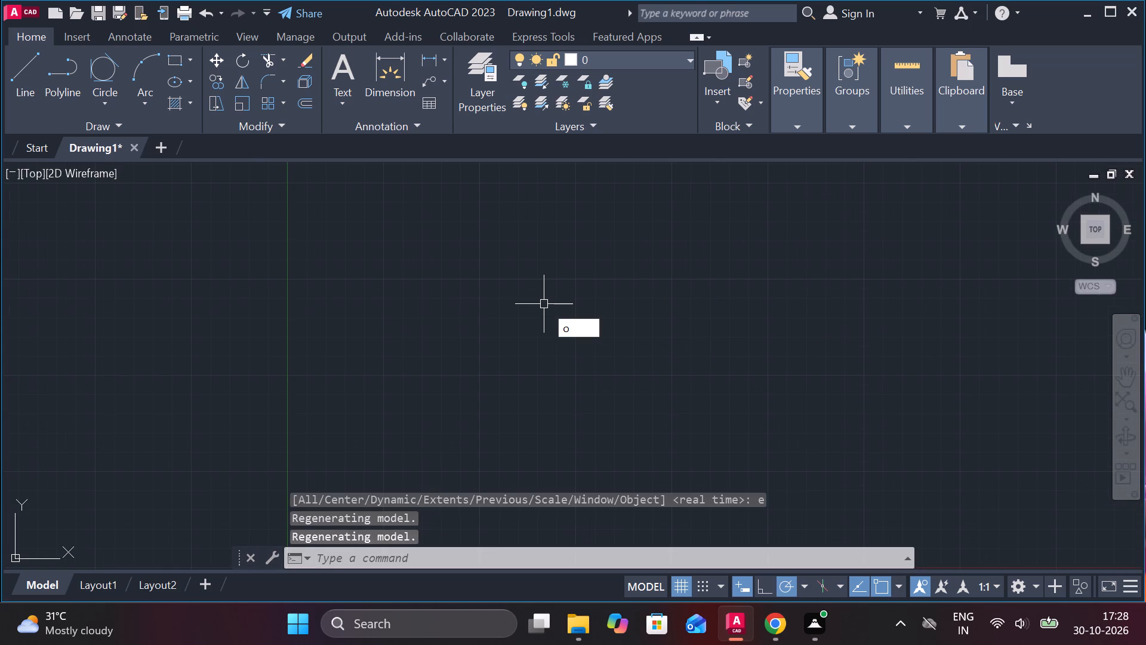
click(616, 342)
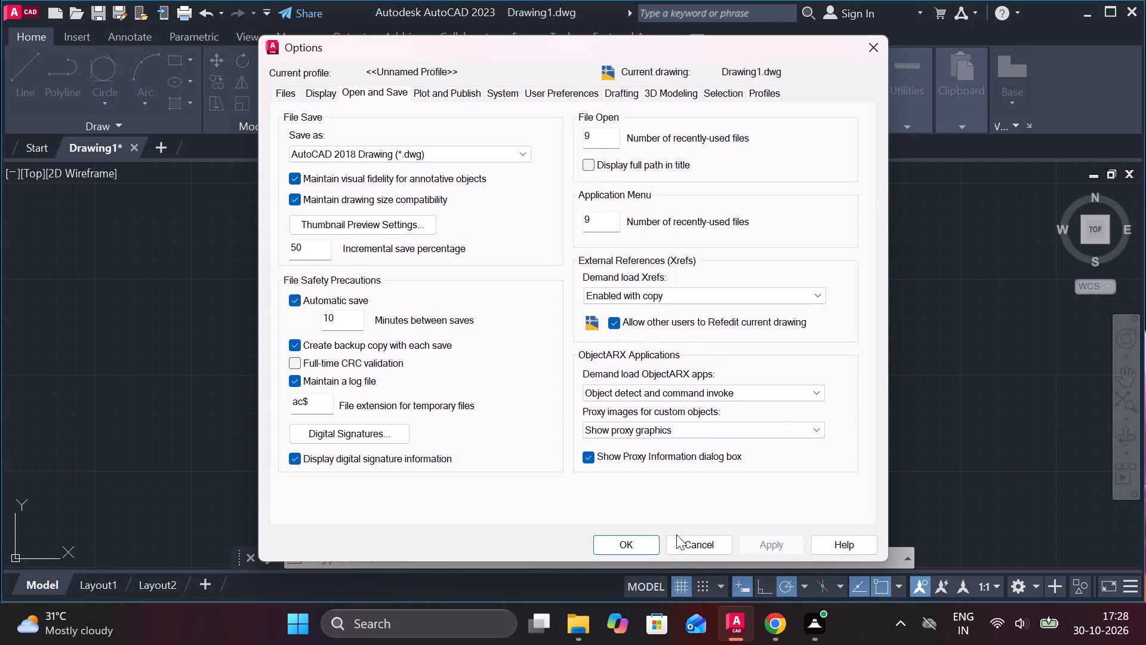
click(684, 540)
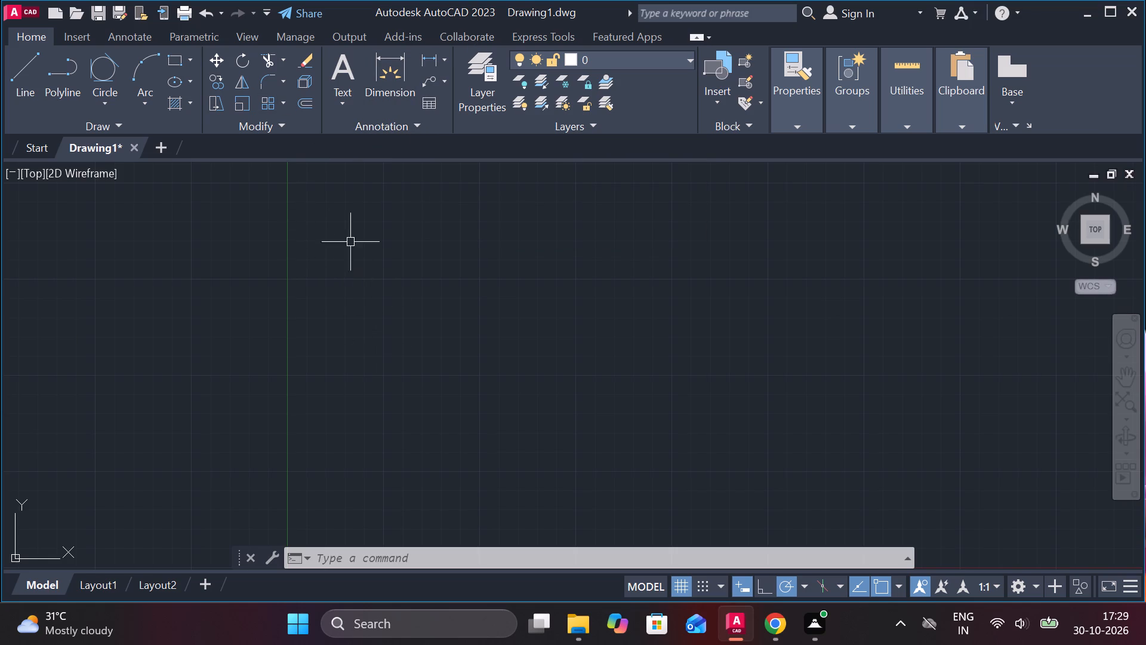
Move the UCS origin about 1190 units toward the lower left of the current origin.
scroll(356, 456, down, 4)
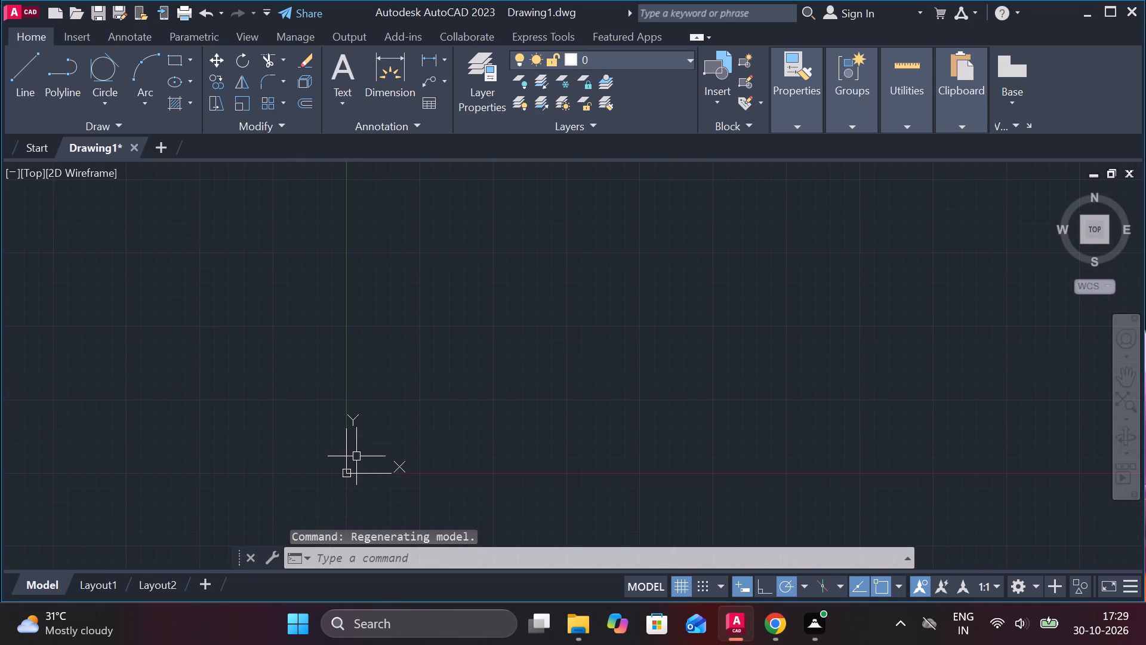
click(348, 472)
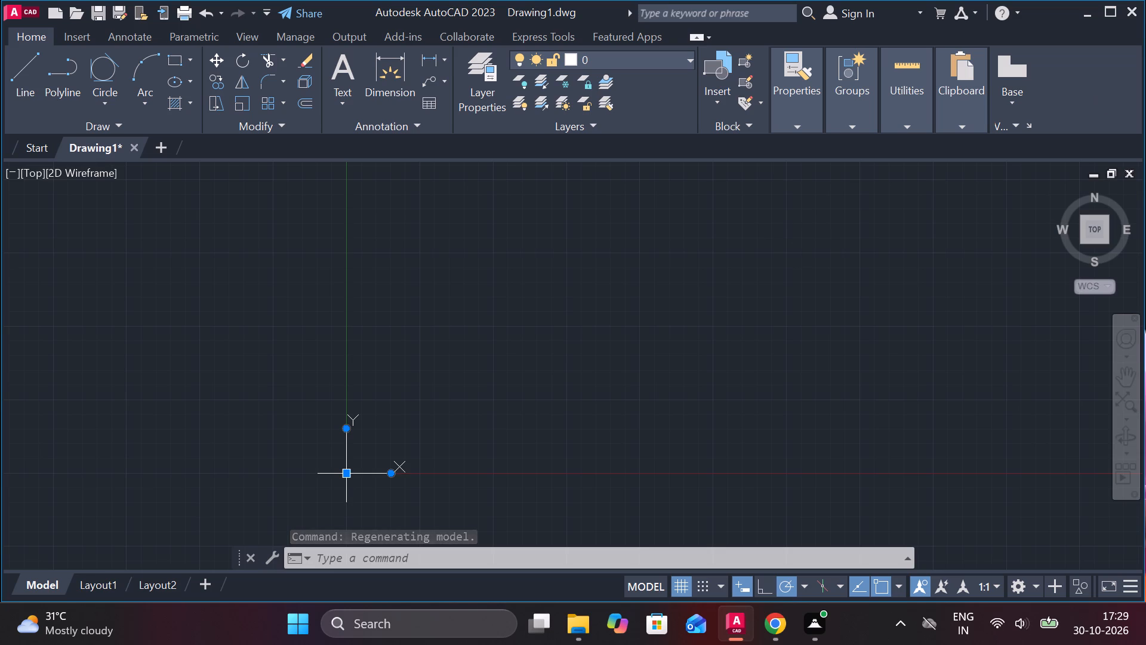
click(346, 474)
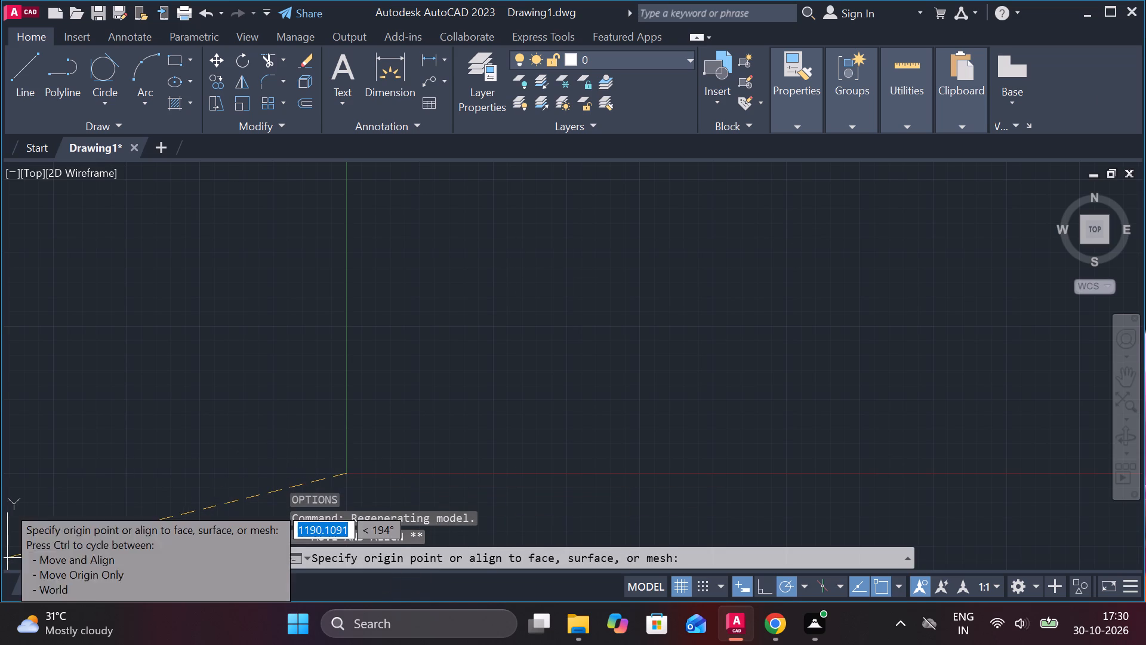
click(10, 566)
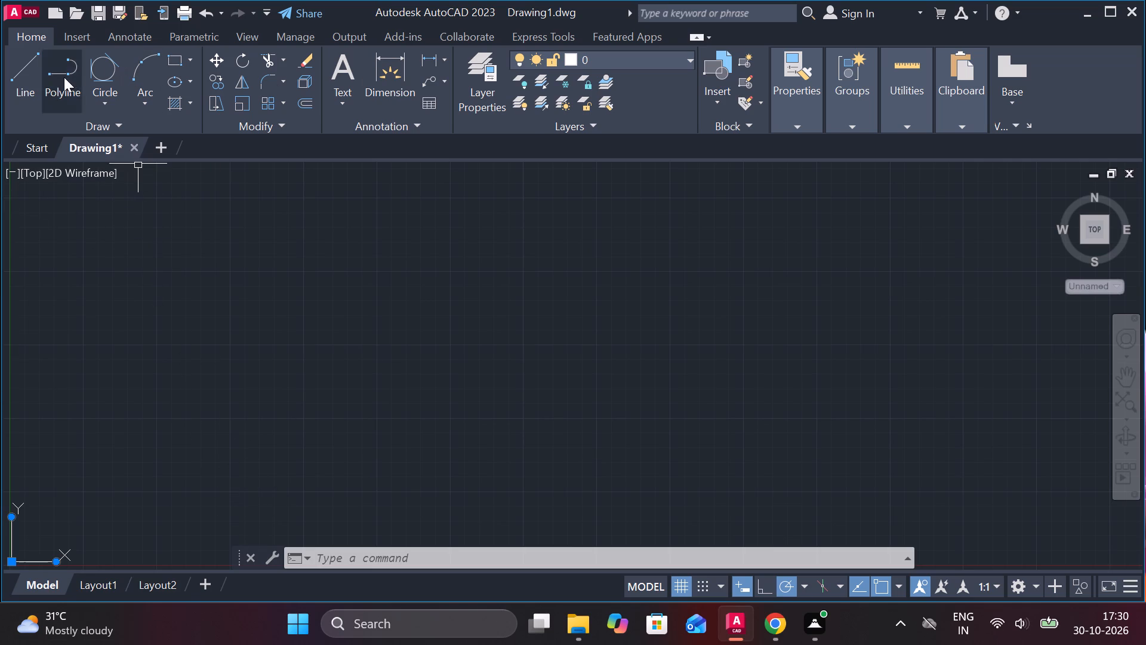
Draw a closed rectangle 120 wide and 17 high from single lines, starting at its lower left corner.
click(16, 80)
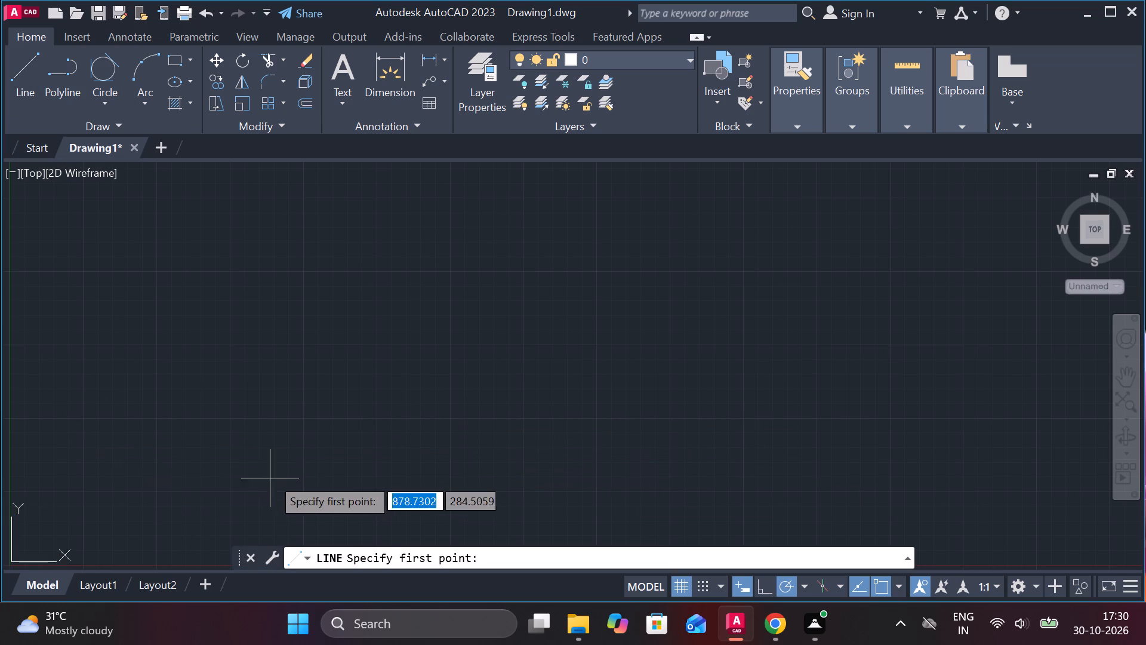
drag(309, 448, 315, 453)
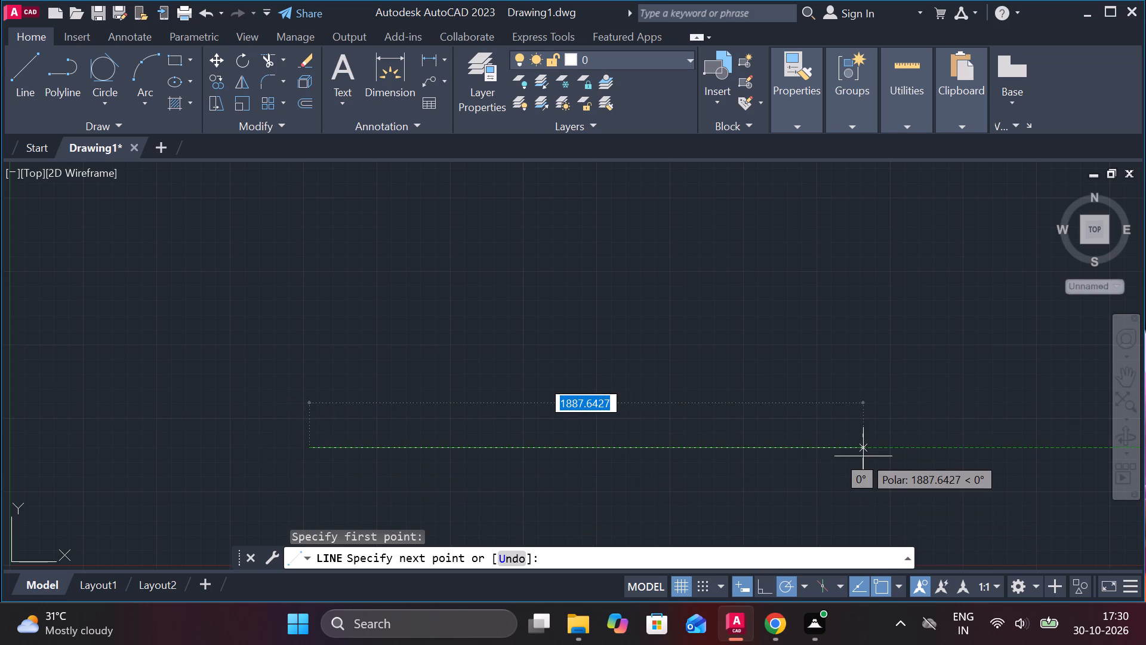
text(12)
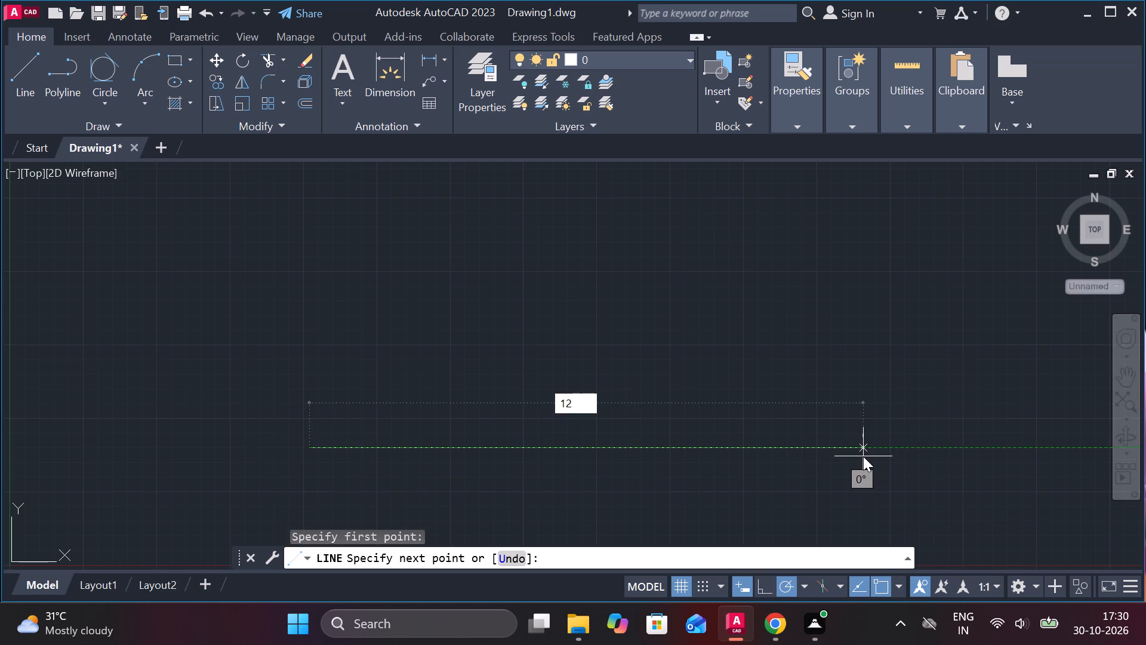
key(0)
key(Return)
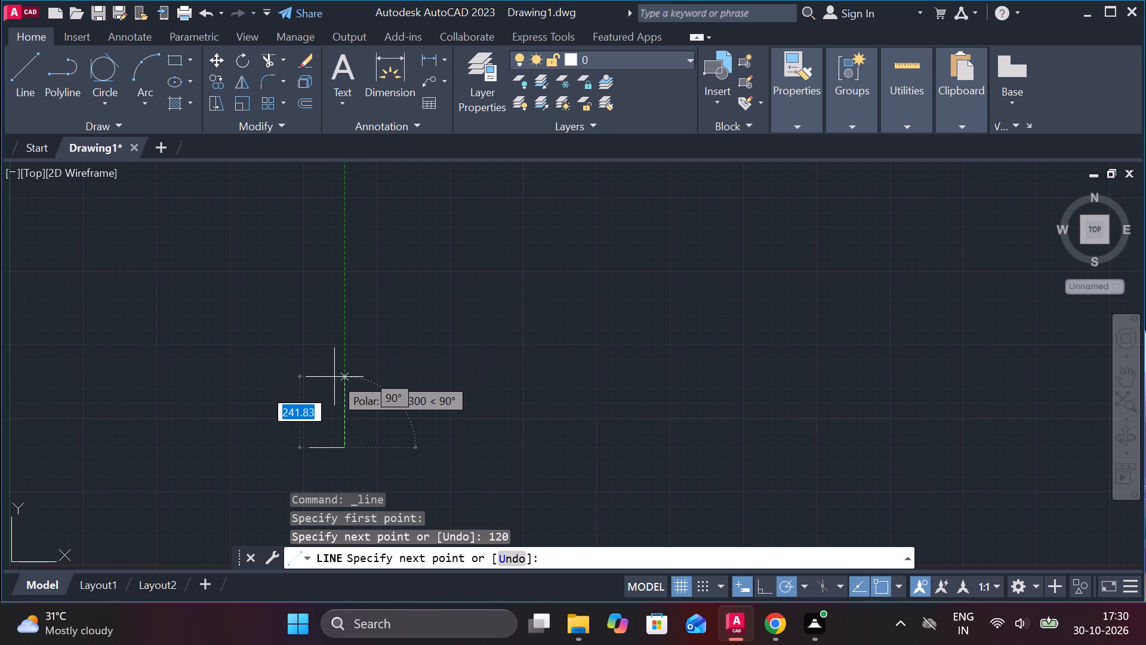
key(1)
key(7)
key(Return)
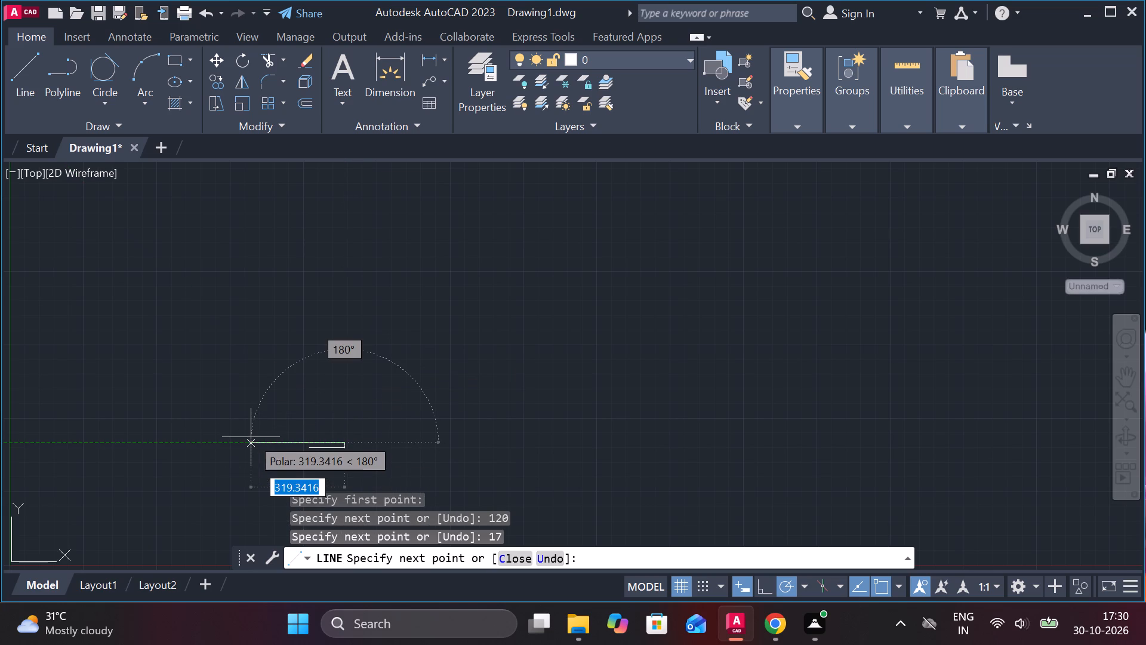
text(12)
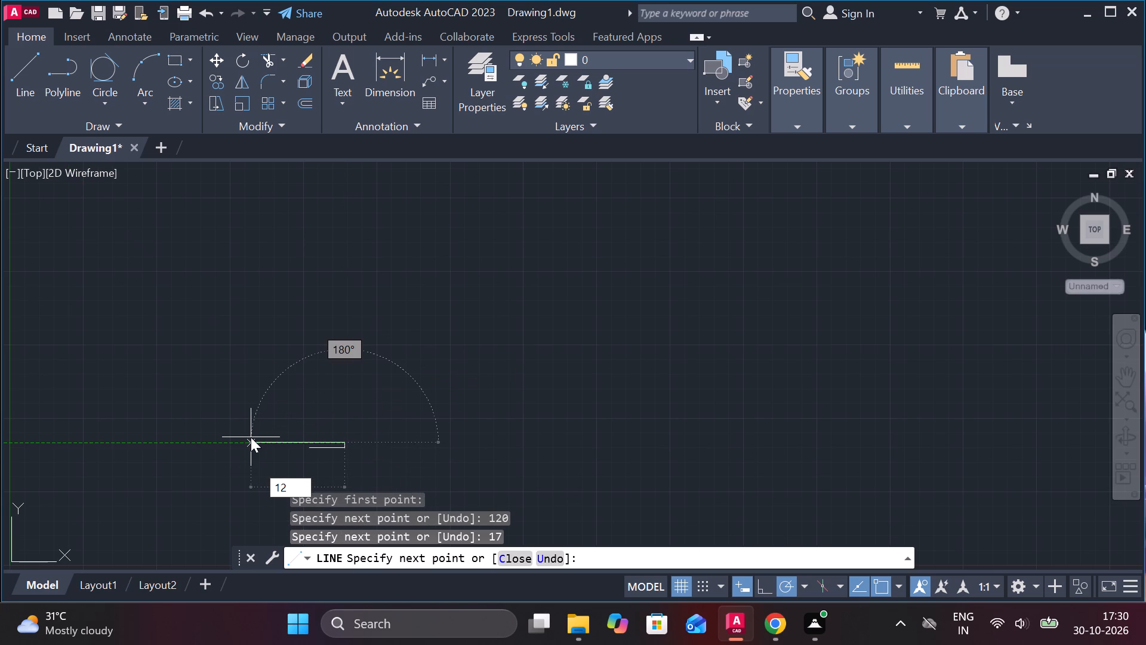
key(0)
key(Return)
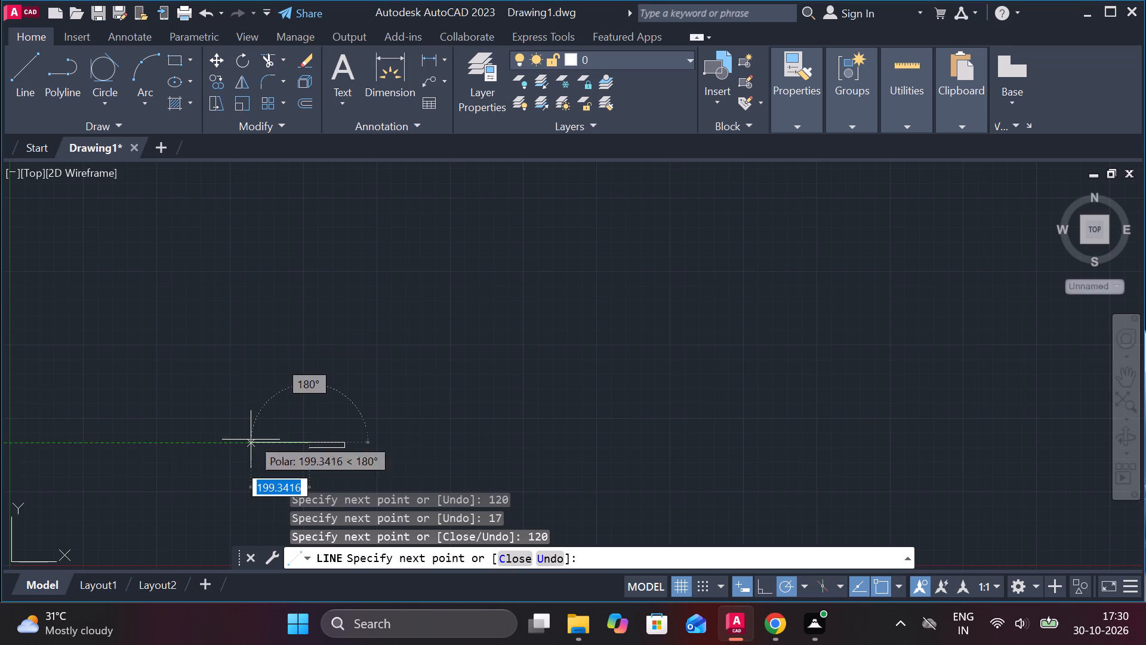
scroll(313, 468, up, 4)
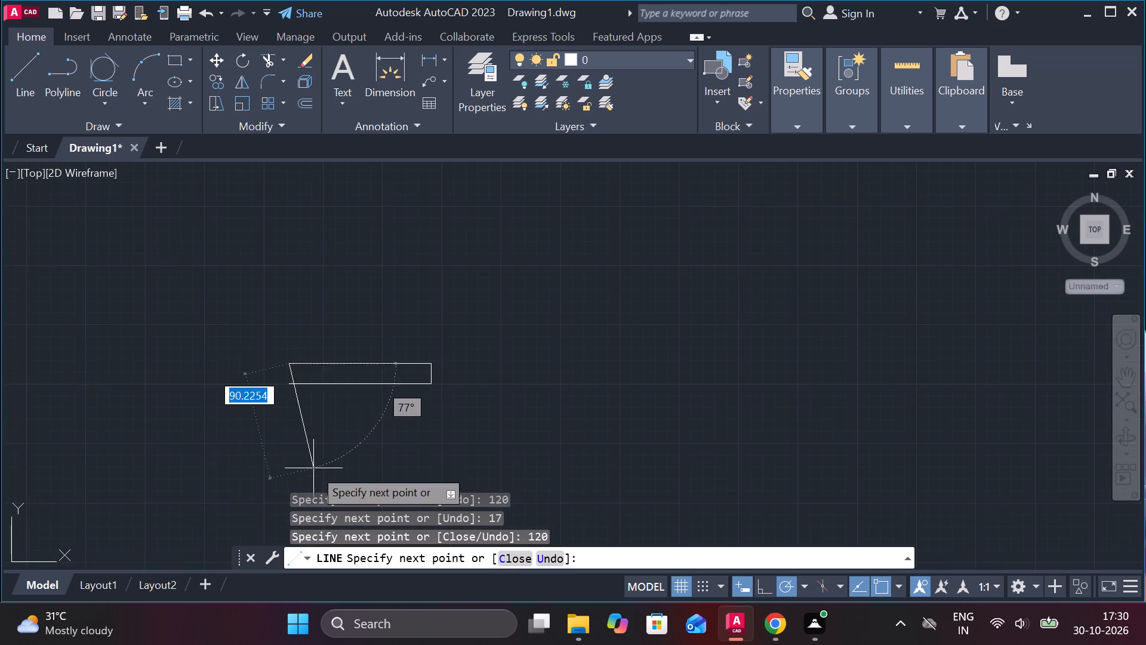
click(272, 336)
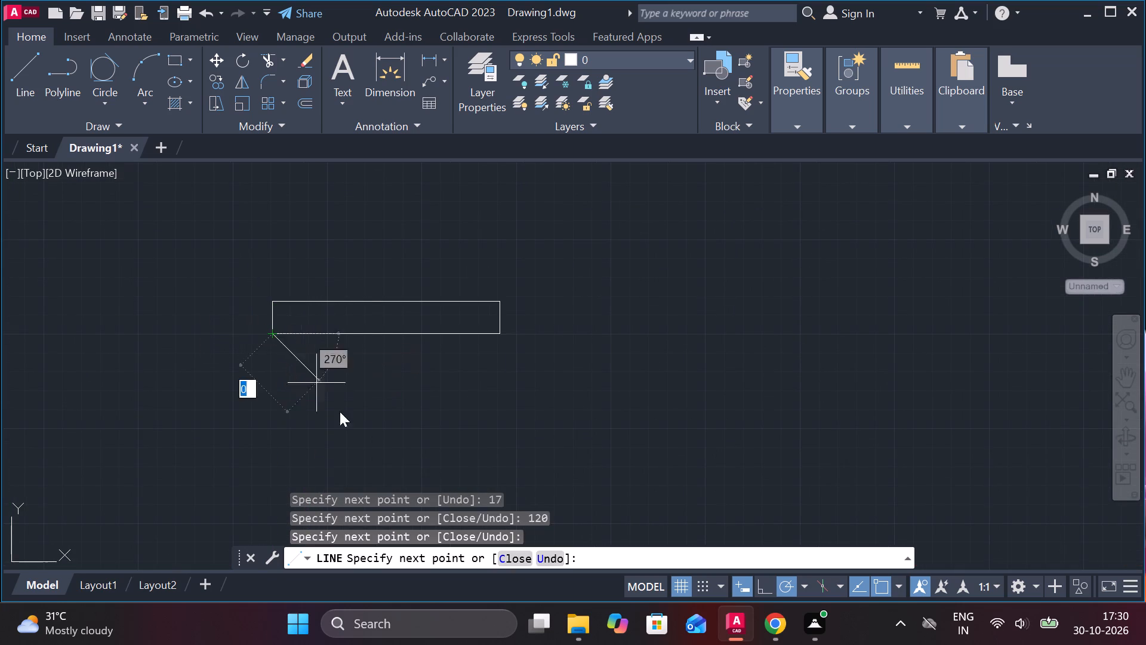
key(Escape)
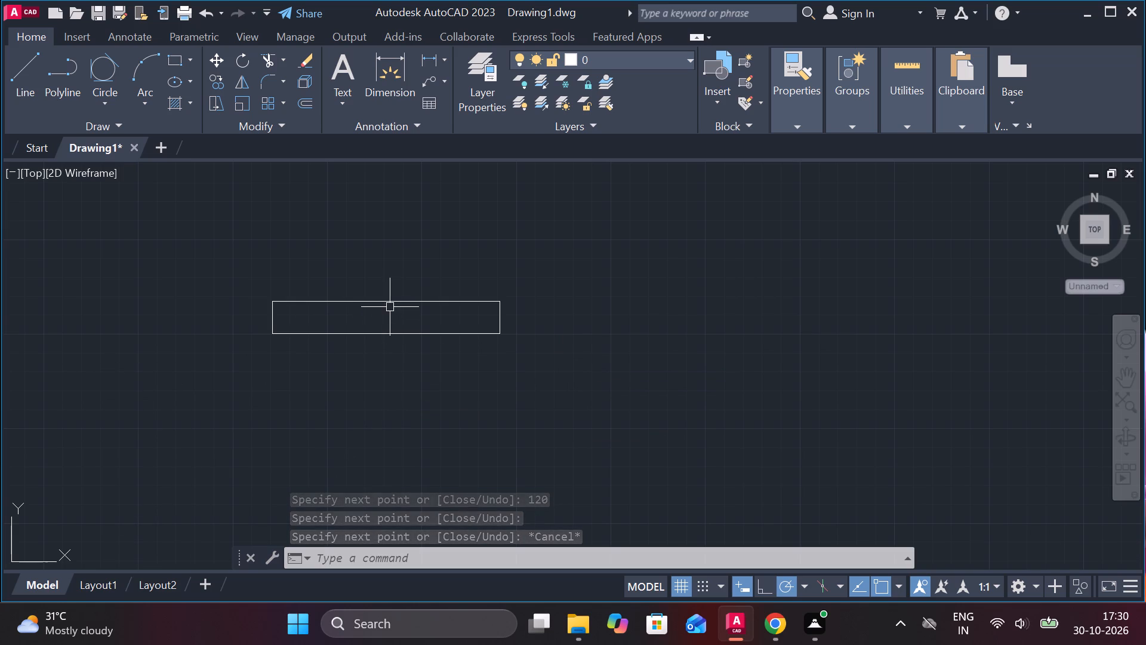
Draw a vertical line about 142 long upward from the midpoint of the base rectangle's bottom edge.
click(11, 78)
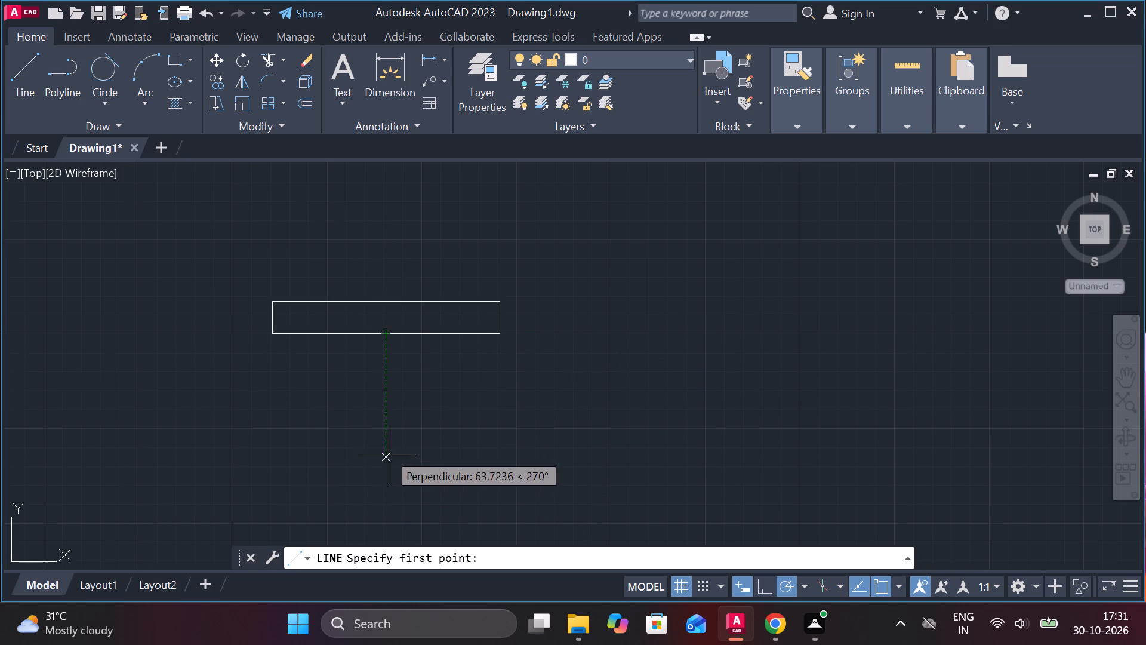
click(386, 334)
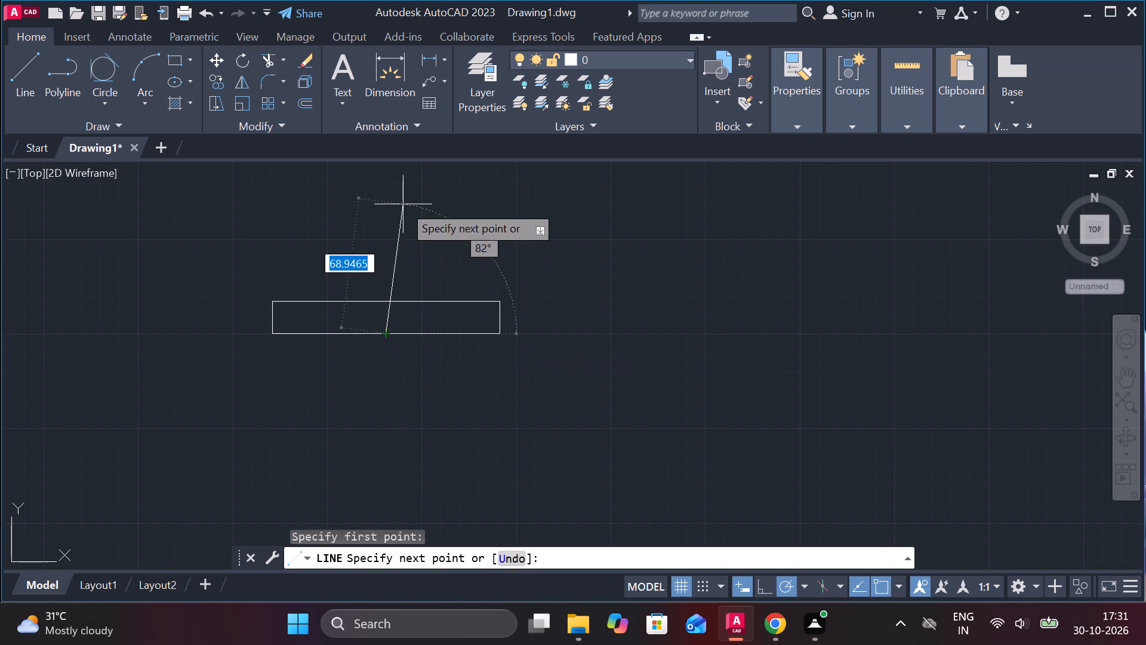
scroll(392, 192, down, 4)
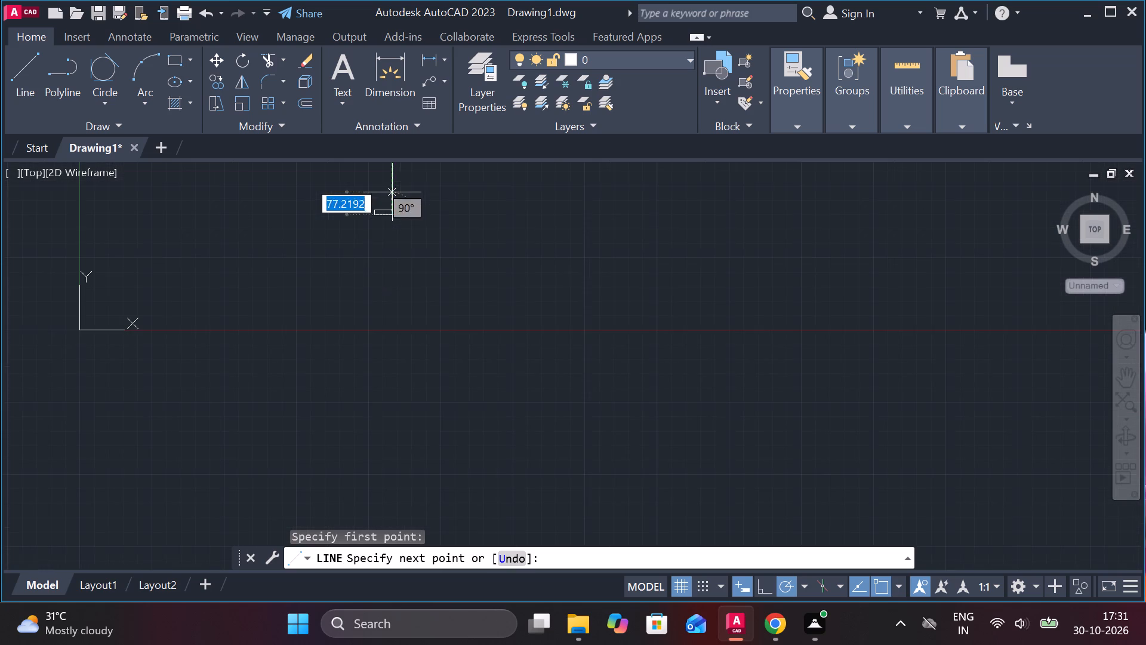
scroll(383, 383, down, 7)
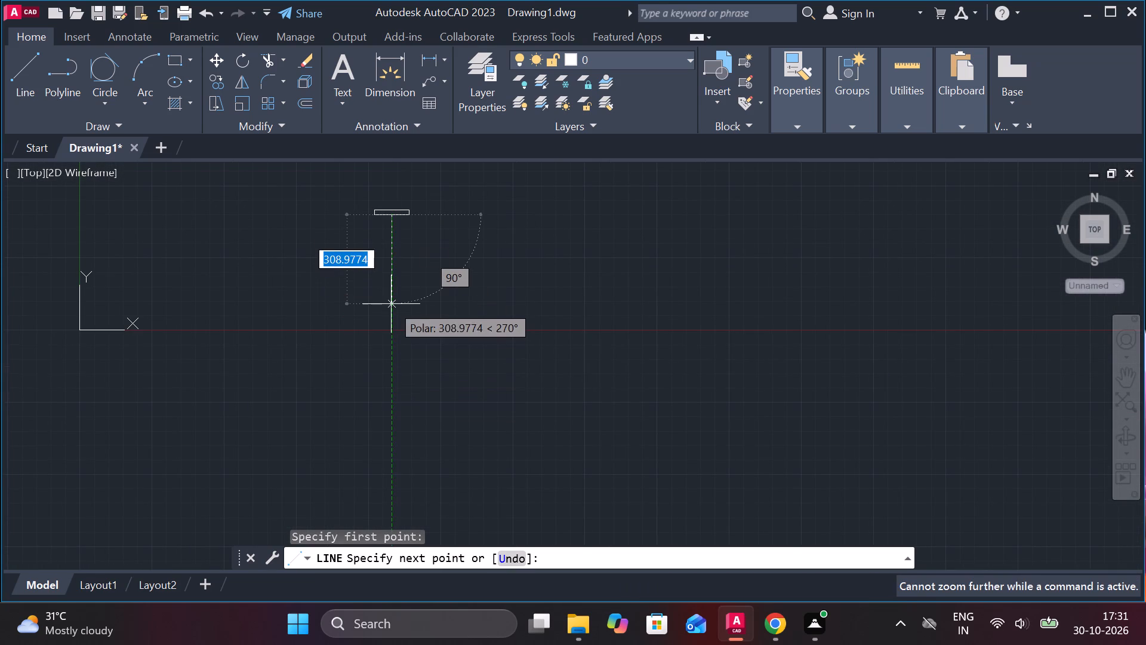
scroll(391, 304, down, 2)
scroll(405, 252, up, 4)
scroll(405, 252, down, 6)
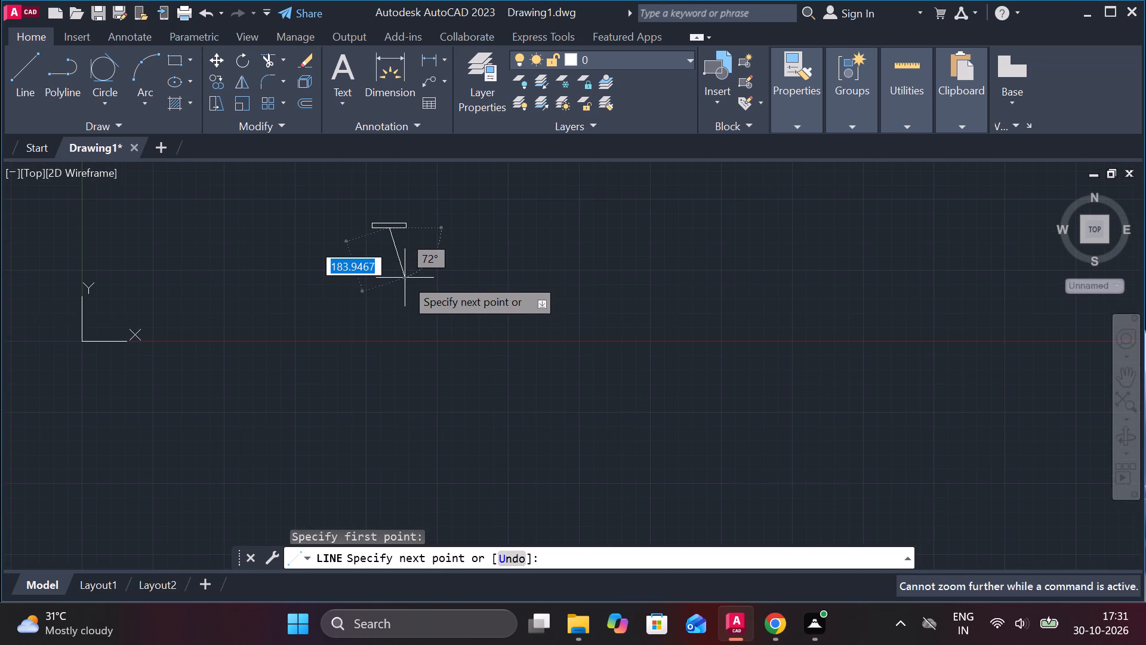
scroll(407, 188, up, 4)
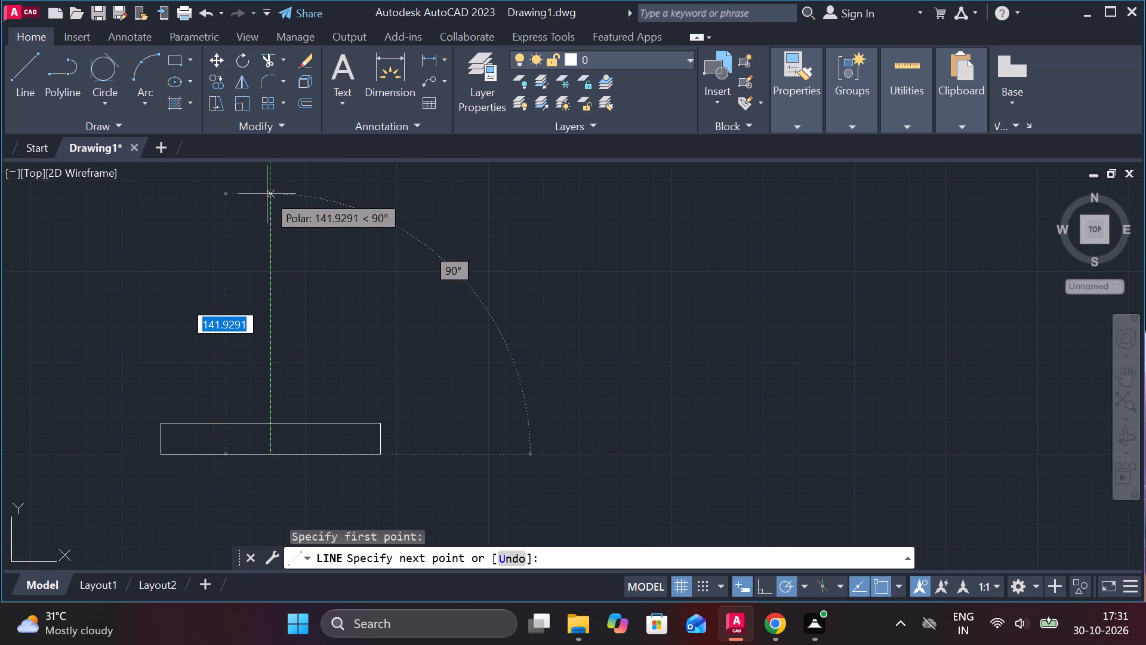
click(272, 194)
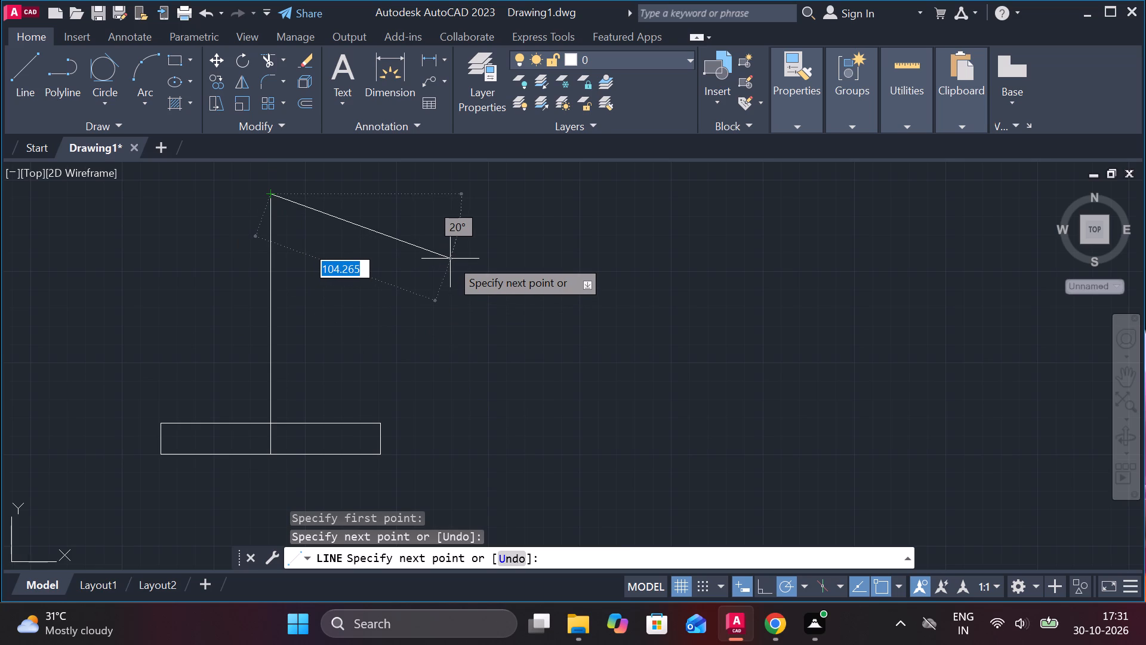
key(Escape)
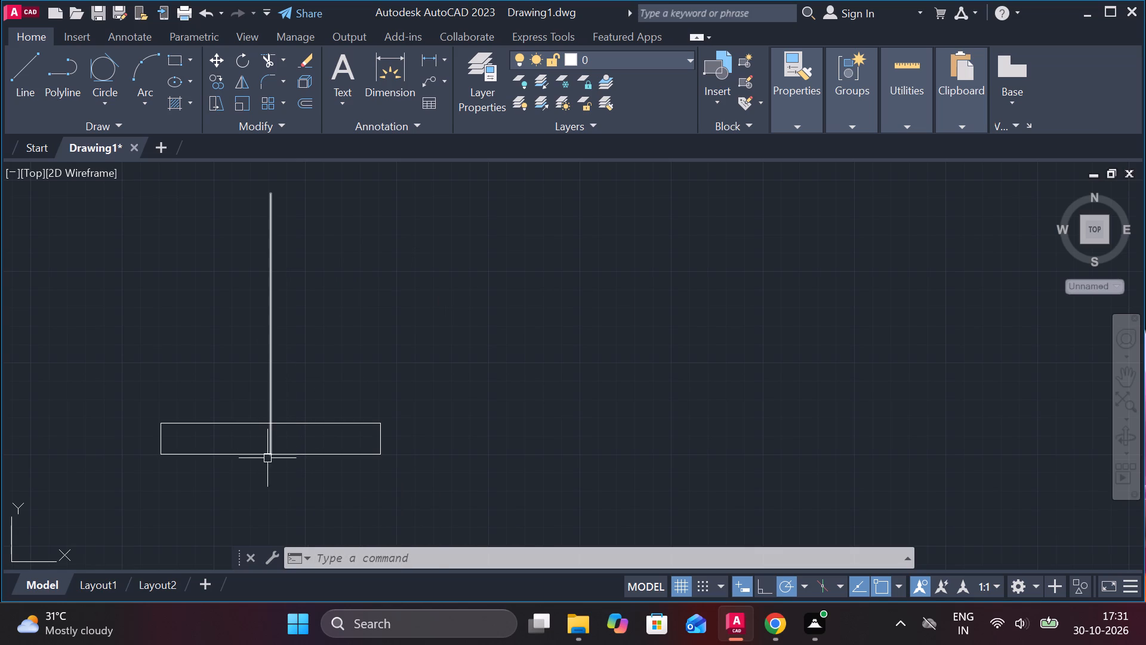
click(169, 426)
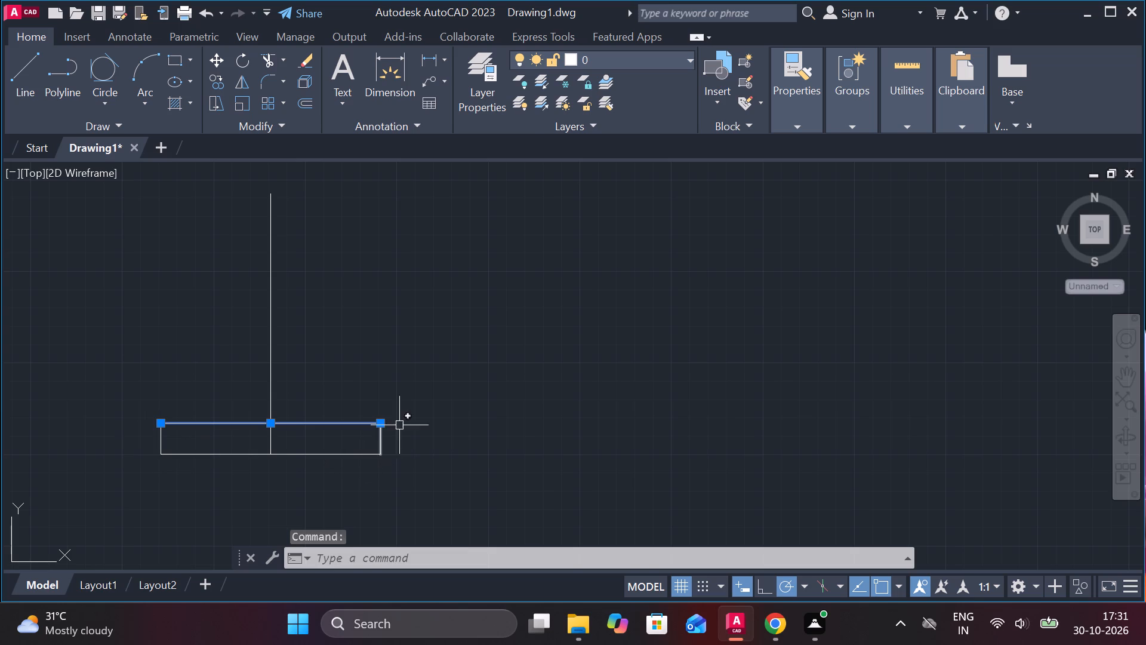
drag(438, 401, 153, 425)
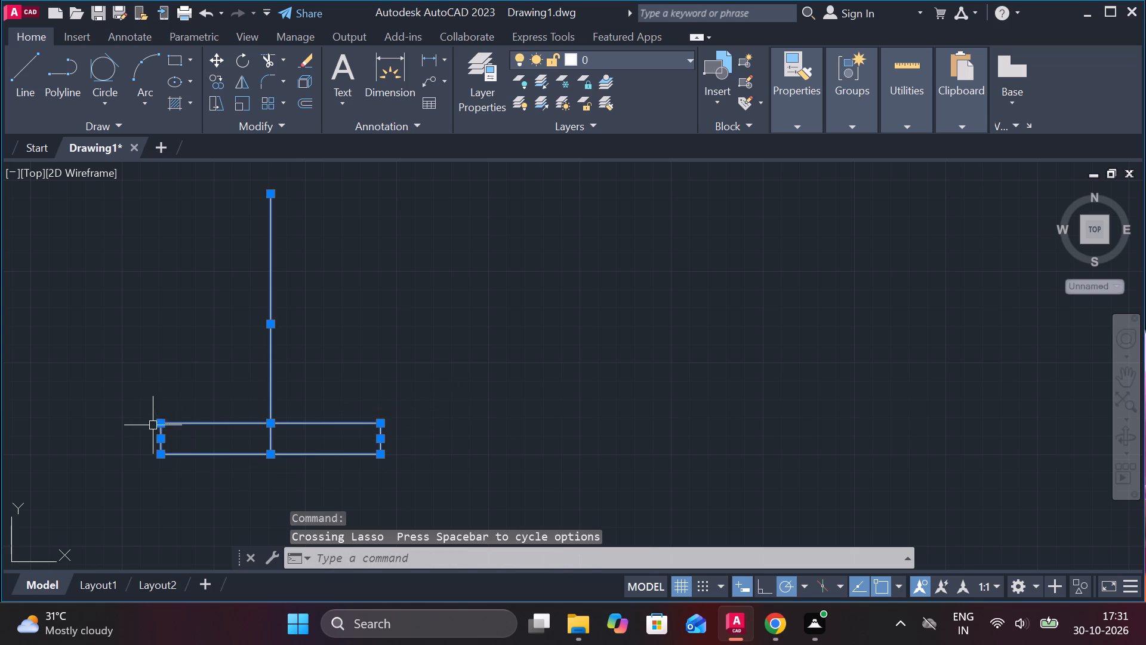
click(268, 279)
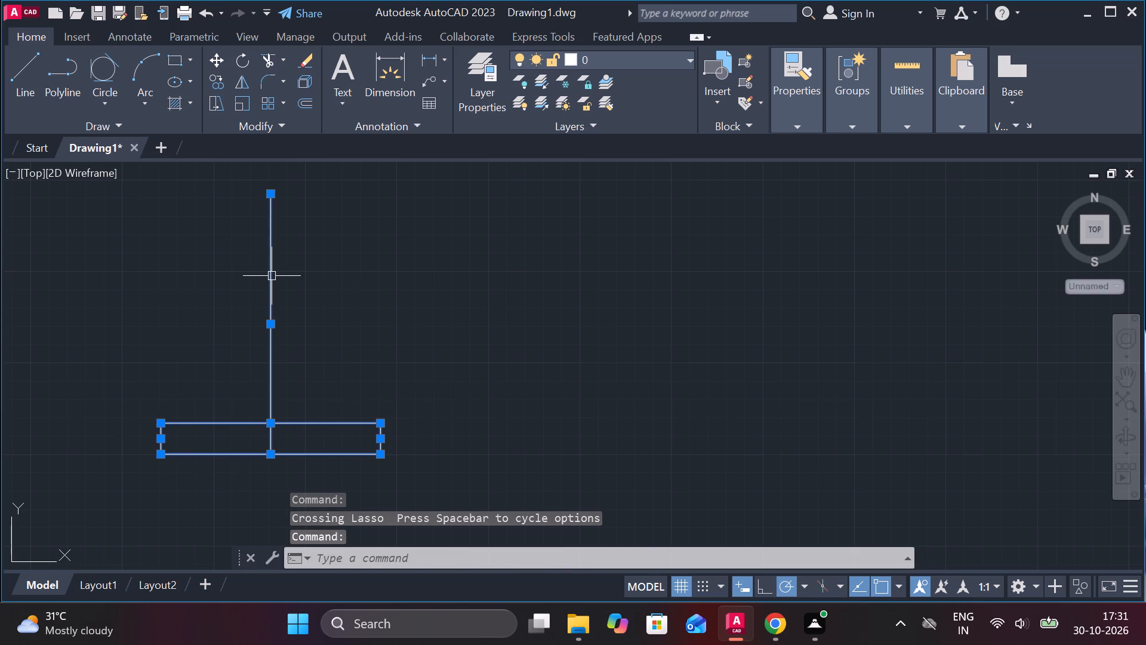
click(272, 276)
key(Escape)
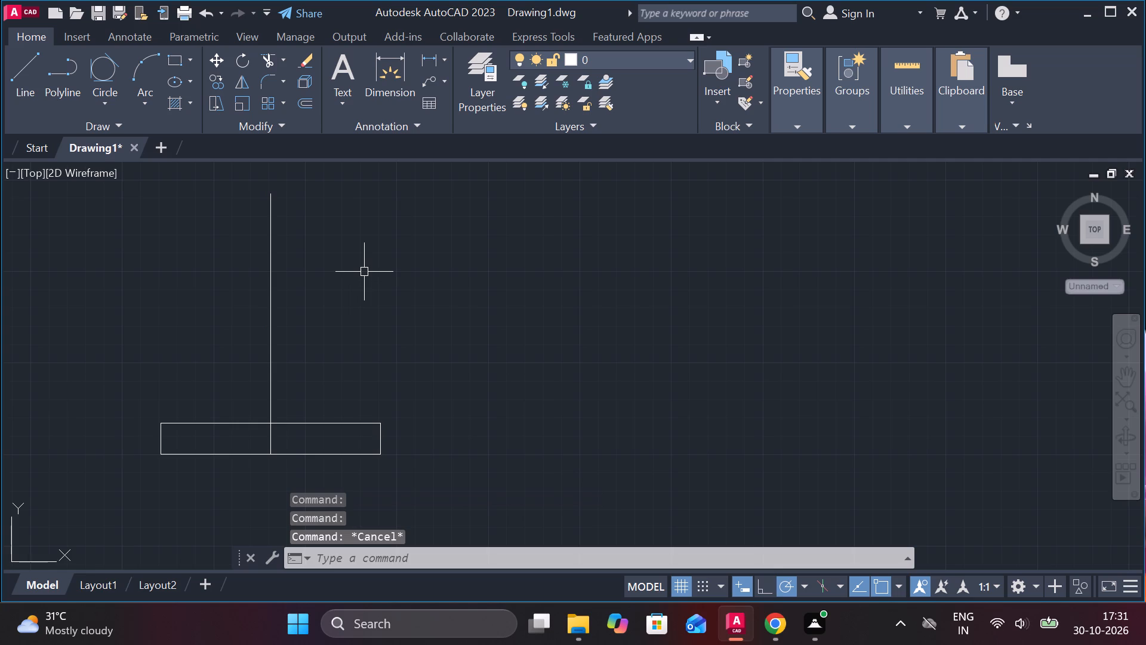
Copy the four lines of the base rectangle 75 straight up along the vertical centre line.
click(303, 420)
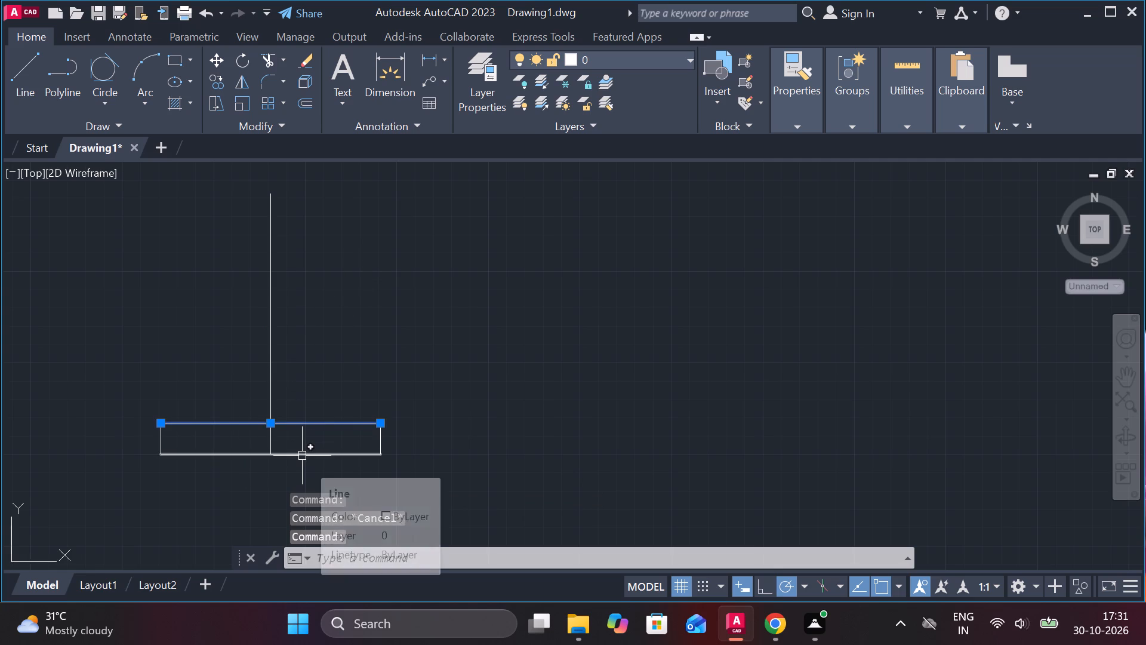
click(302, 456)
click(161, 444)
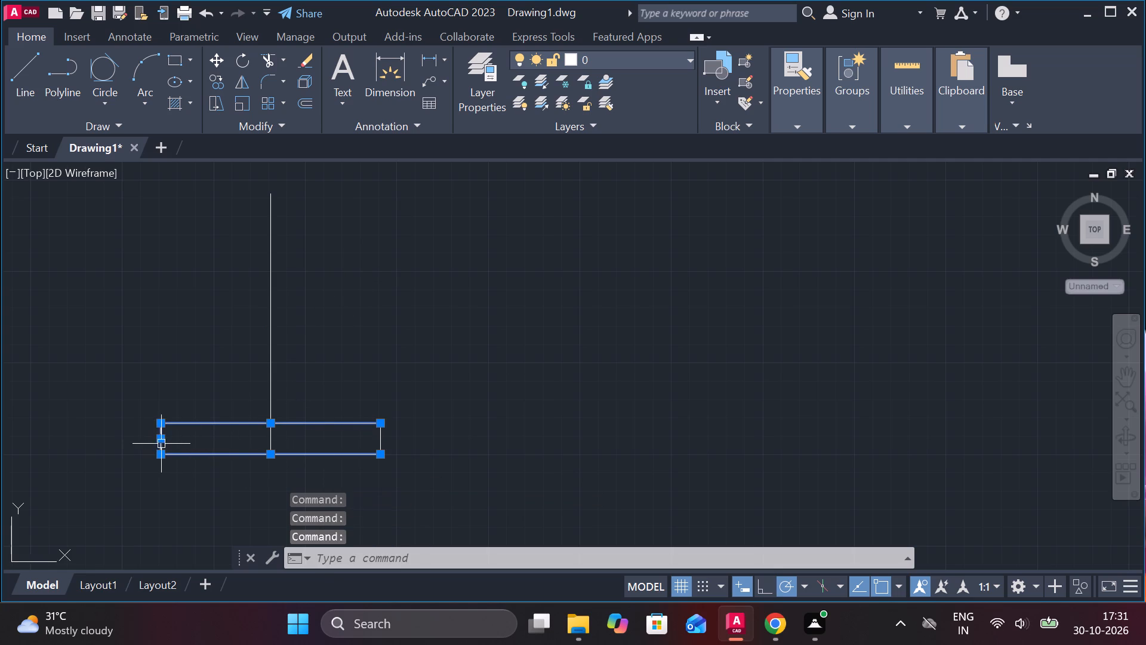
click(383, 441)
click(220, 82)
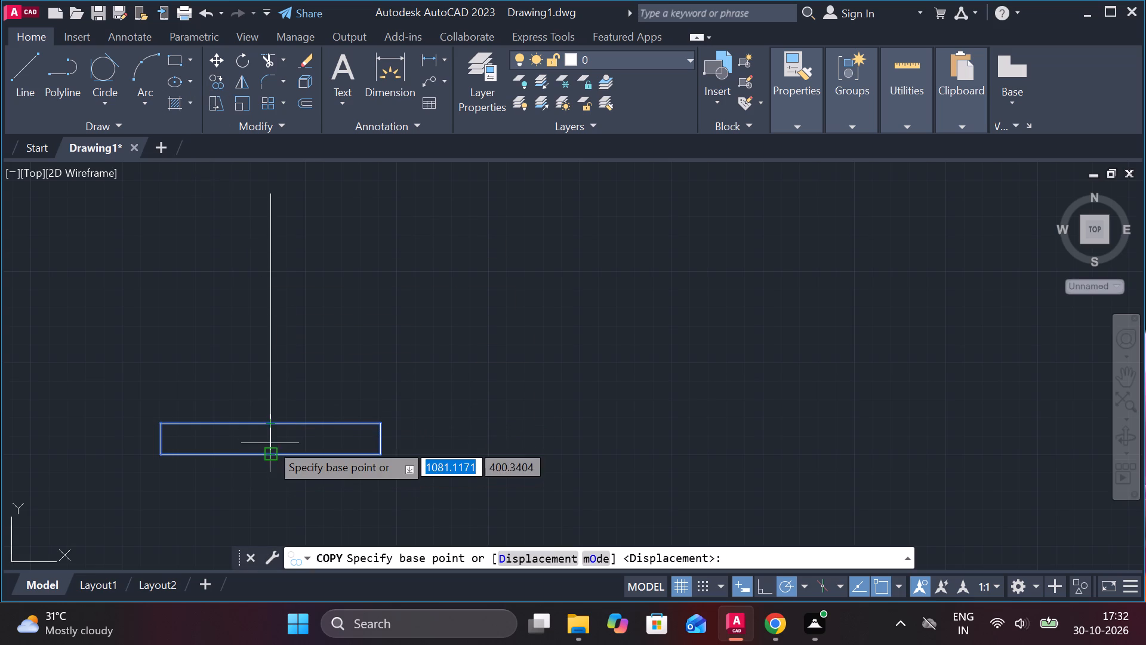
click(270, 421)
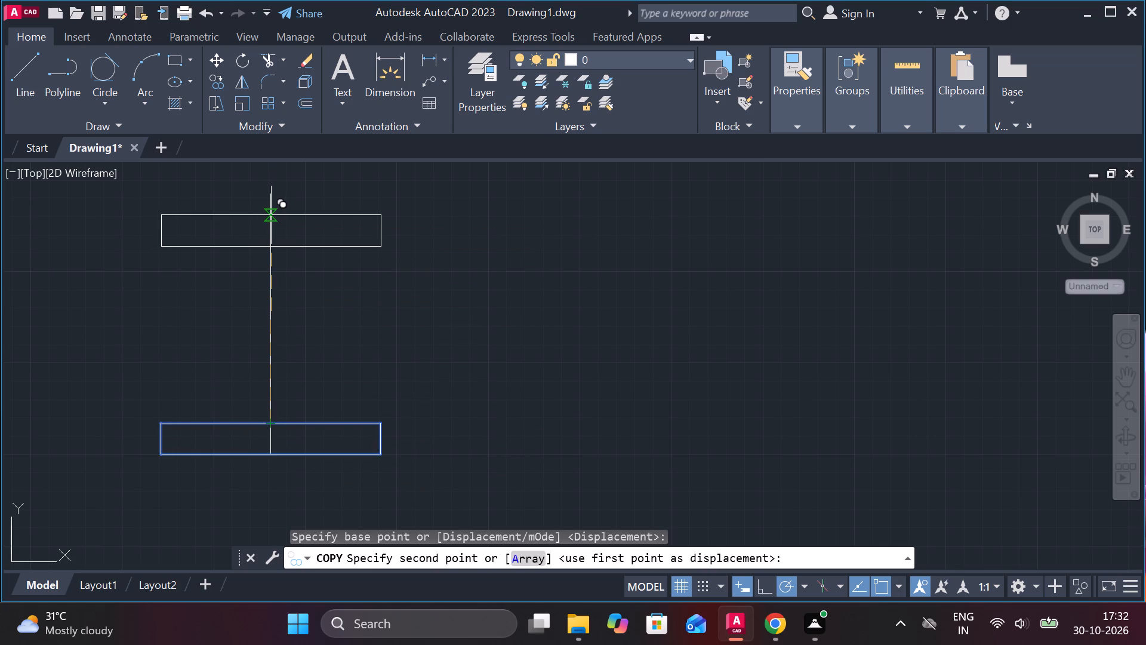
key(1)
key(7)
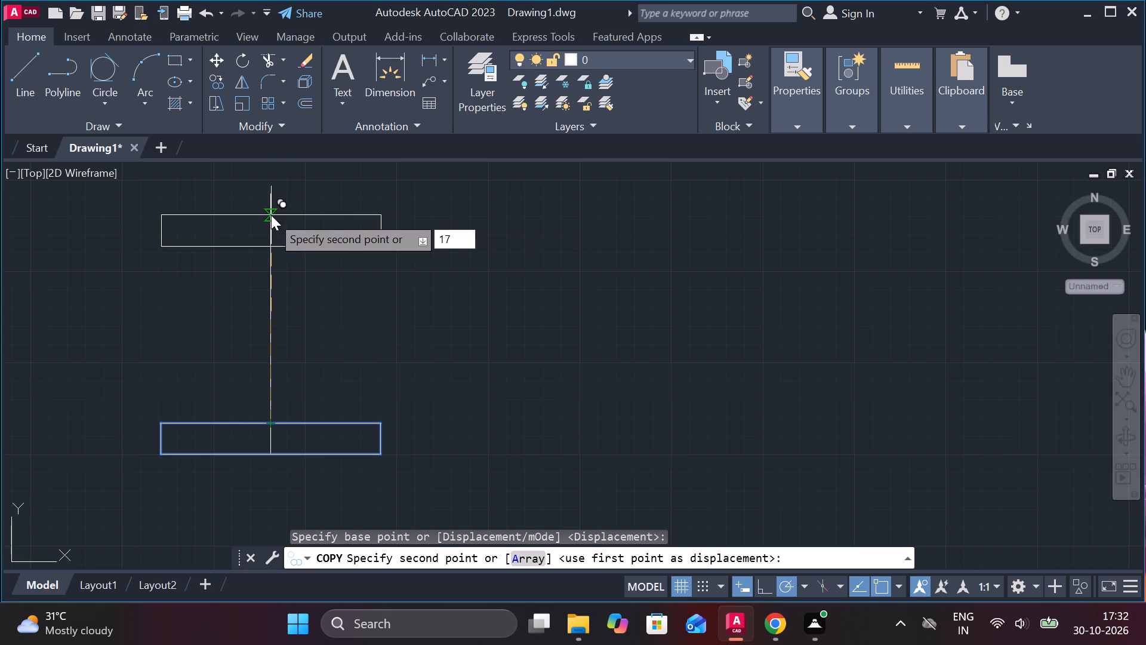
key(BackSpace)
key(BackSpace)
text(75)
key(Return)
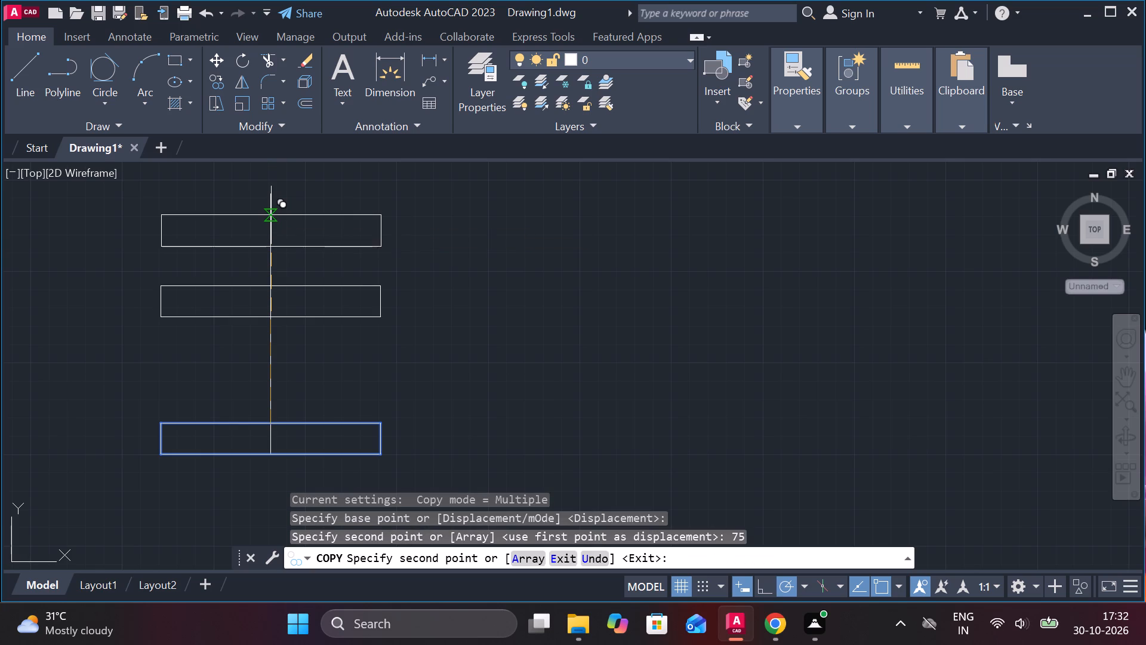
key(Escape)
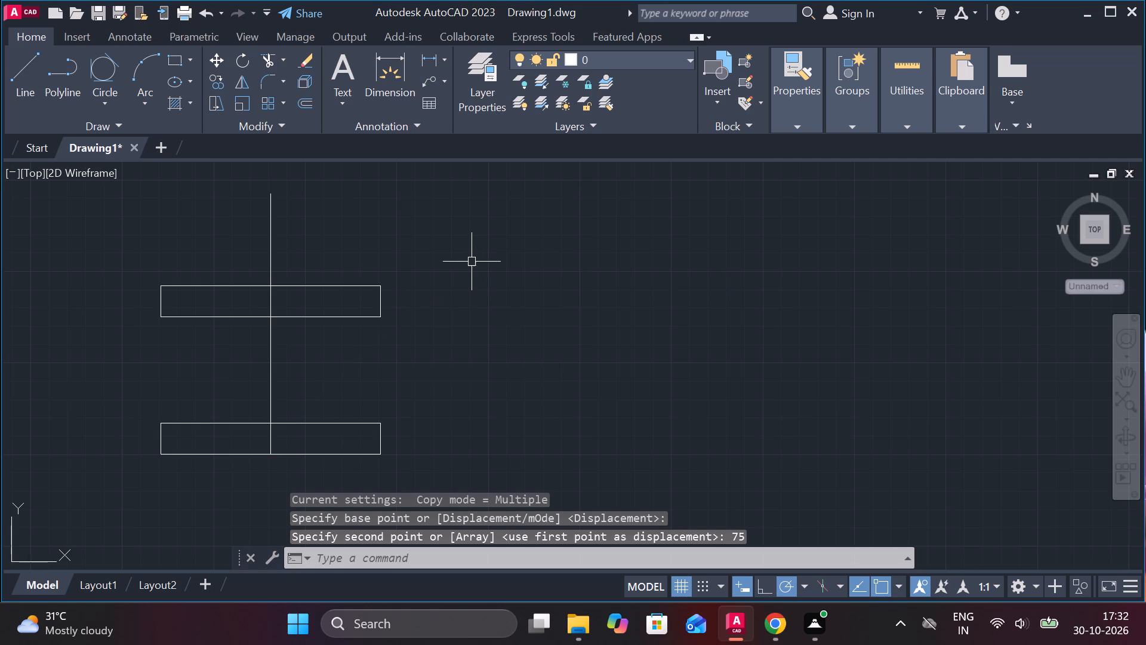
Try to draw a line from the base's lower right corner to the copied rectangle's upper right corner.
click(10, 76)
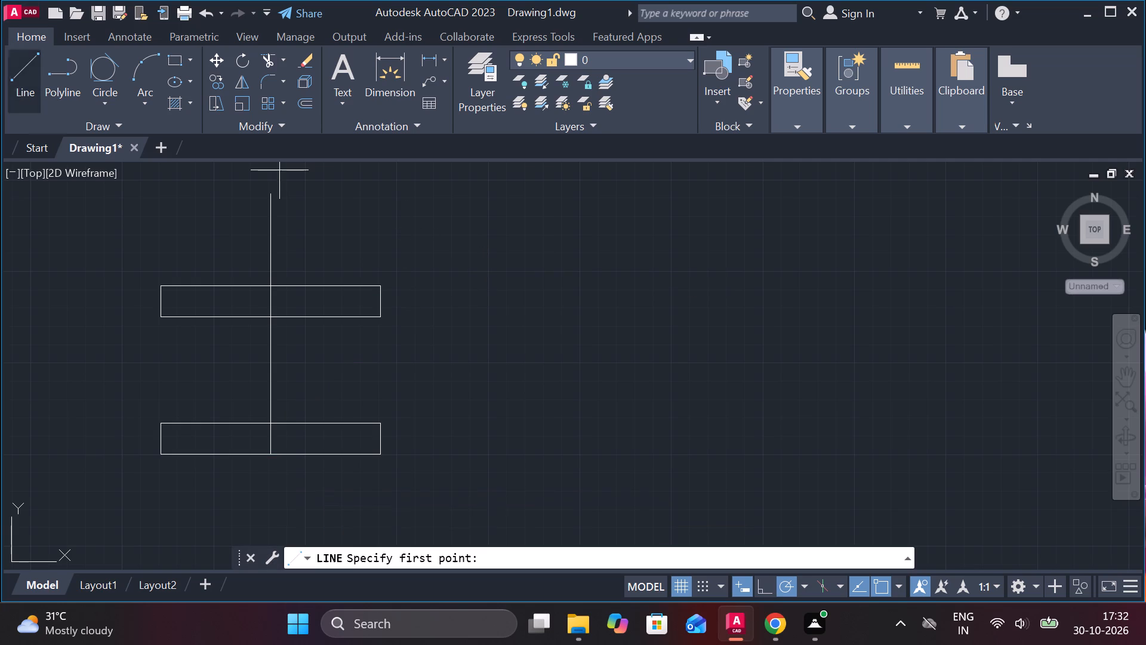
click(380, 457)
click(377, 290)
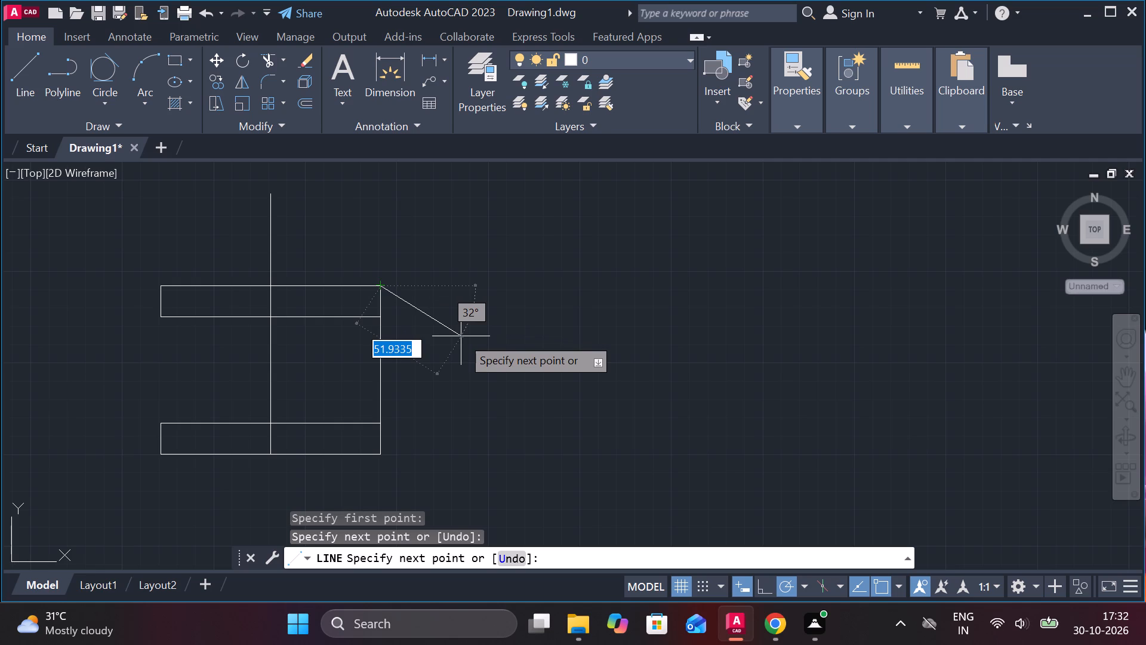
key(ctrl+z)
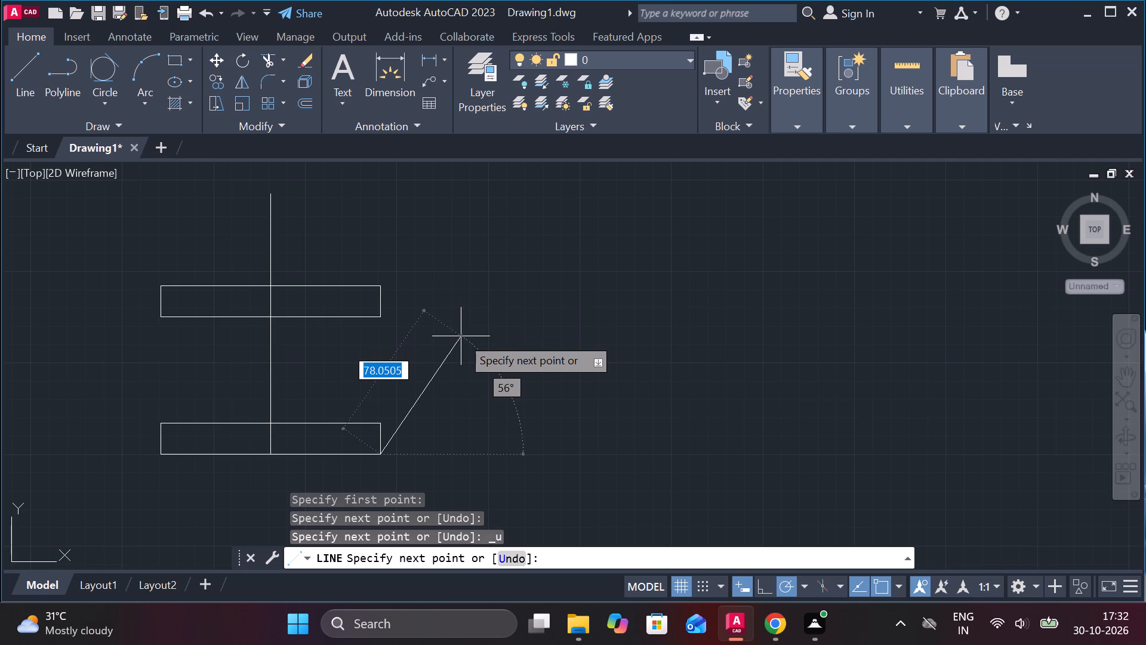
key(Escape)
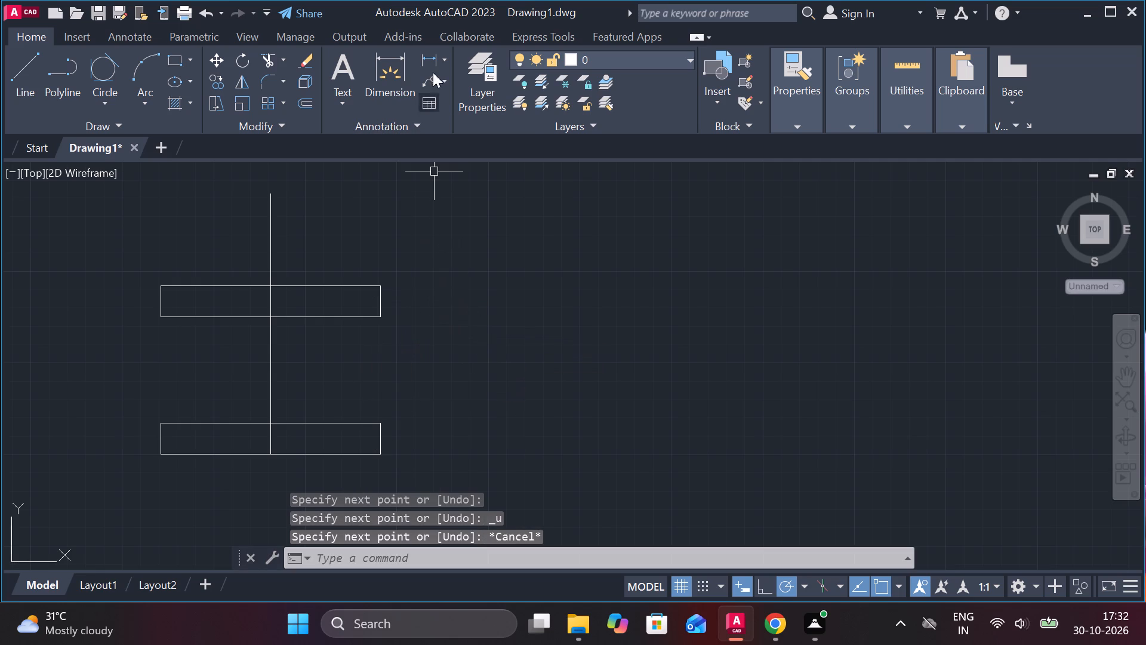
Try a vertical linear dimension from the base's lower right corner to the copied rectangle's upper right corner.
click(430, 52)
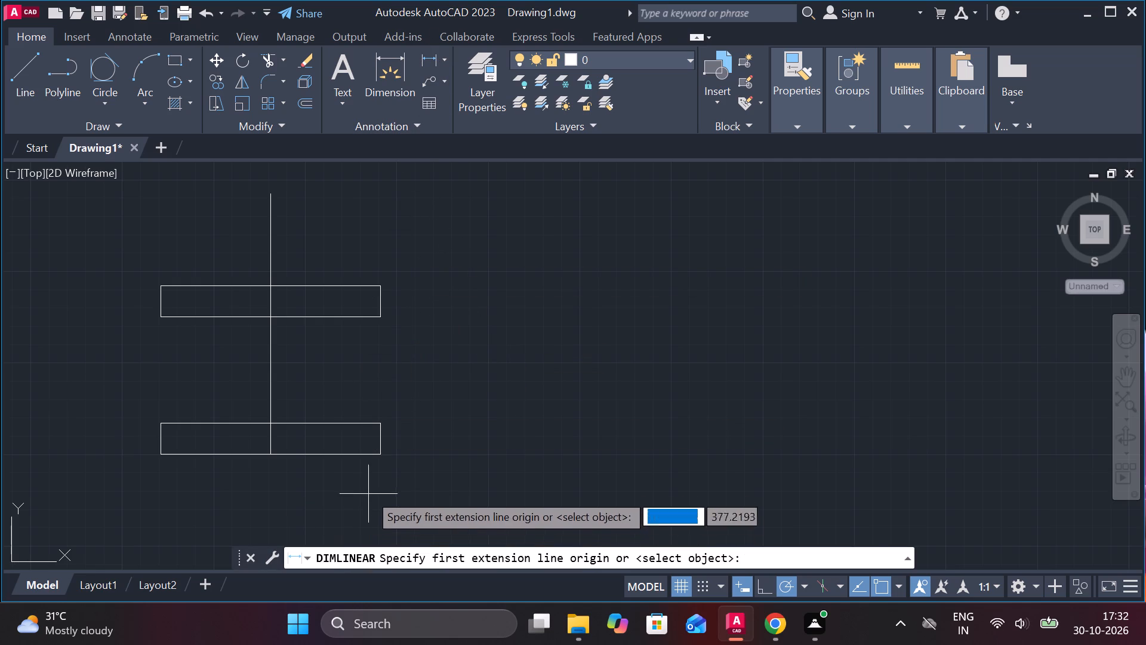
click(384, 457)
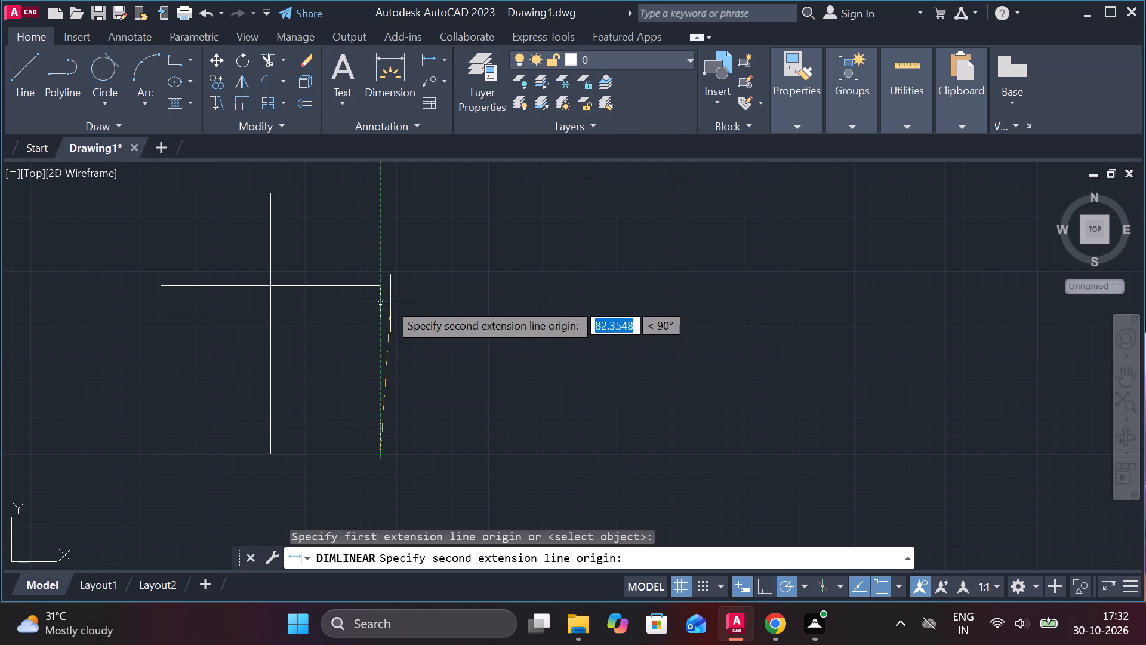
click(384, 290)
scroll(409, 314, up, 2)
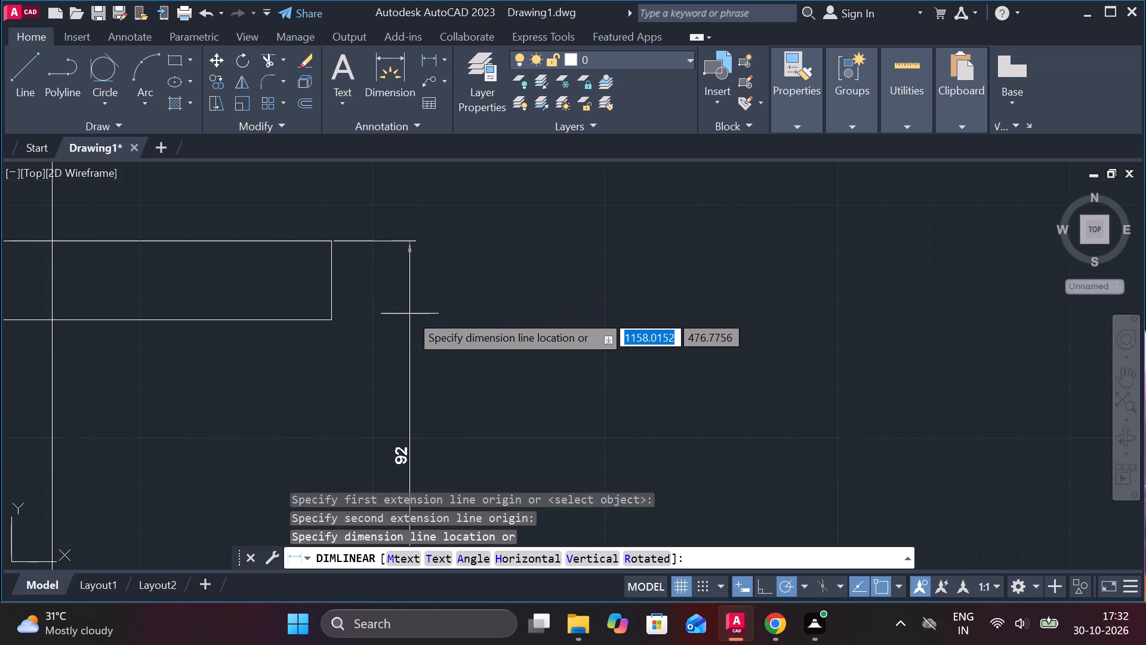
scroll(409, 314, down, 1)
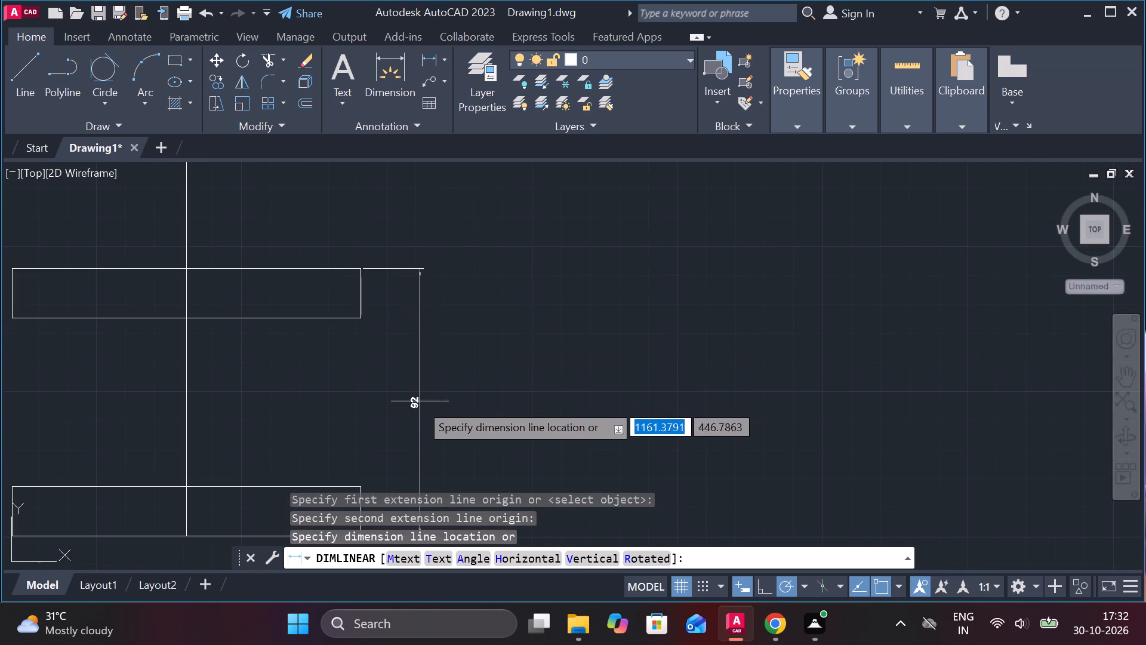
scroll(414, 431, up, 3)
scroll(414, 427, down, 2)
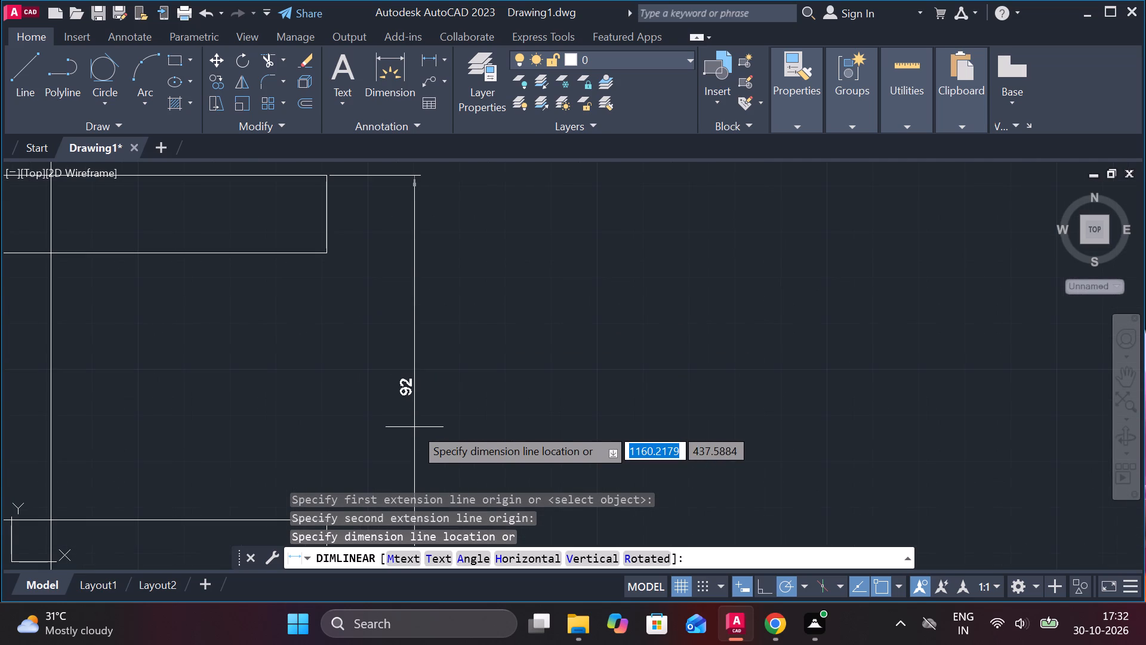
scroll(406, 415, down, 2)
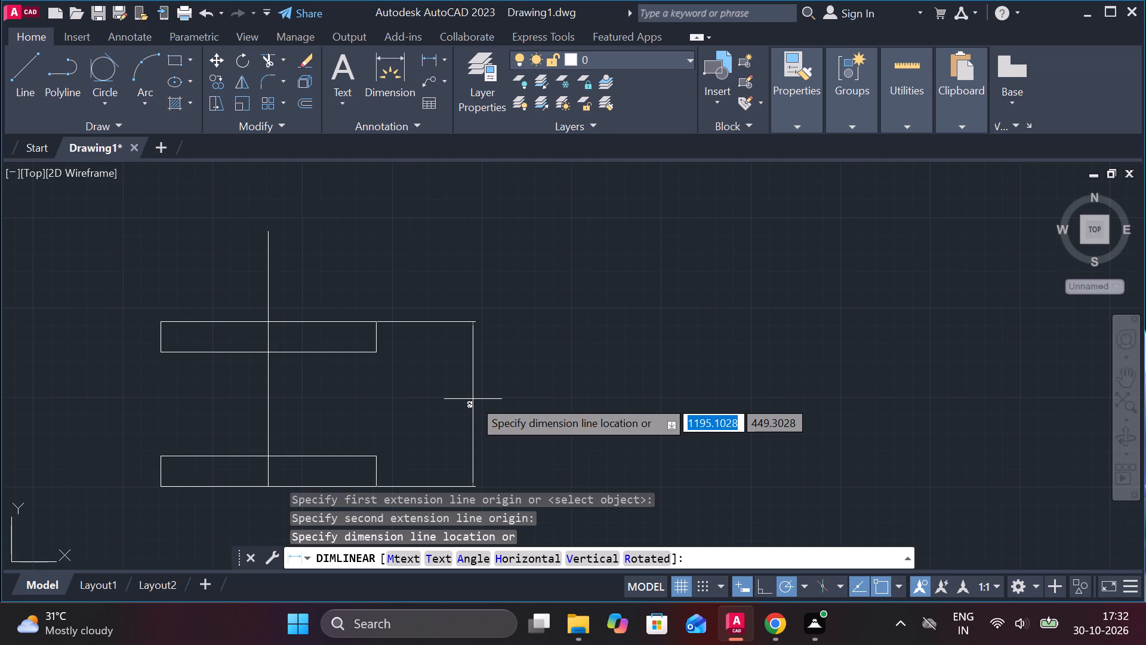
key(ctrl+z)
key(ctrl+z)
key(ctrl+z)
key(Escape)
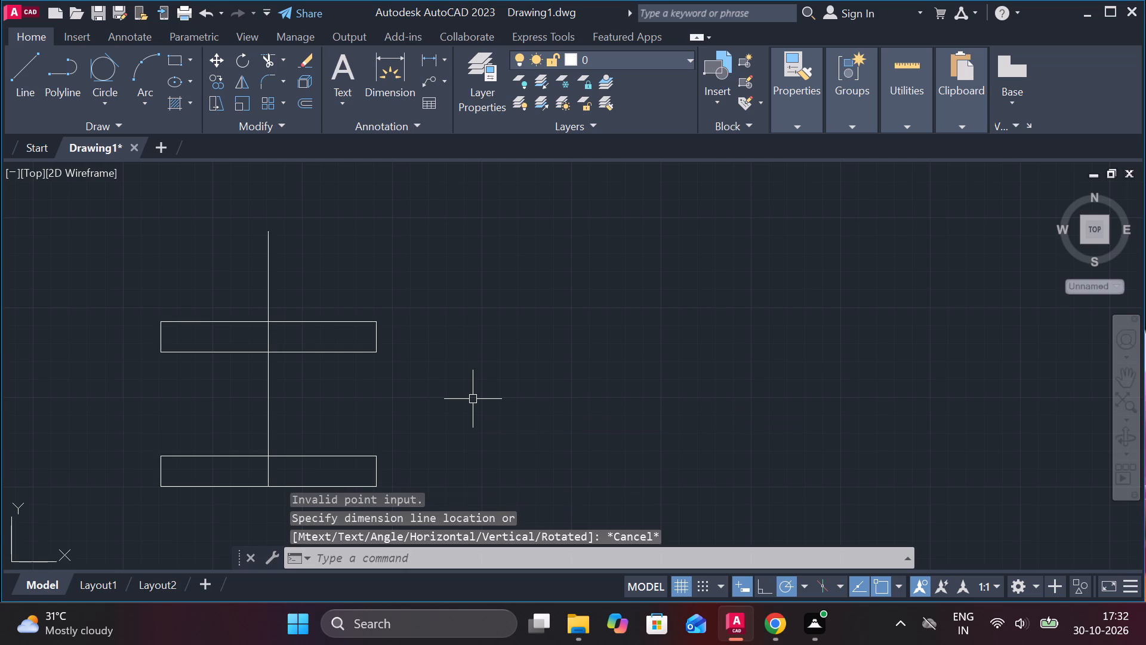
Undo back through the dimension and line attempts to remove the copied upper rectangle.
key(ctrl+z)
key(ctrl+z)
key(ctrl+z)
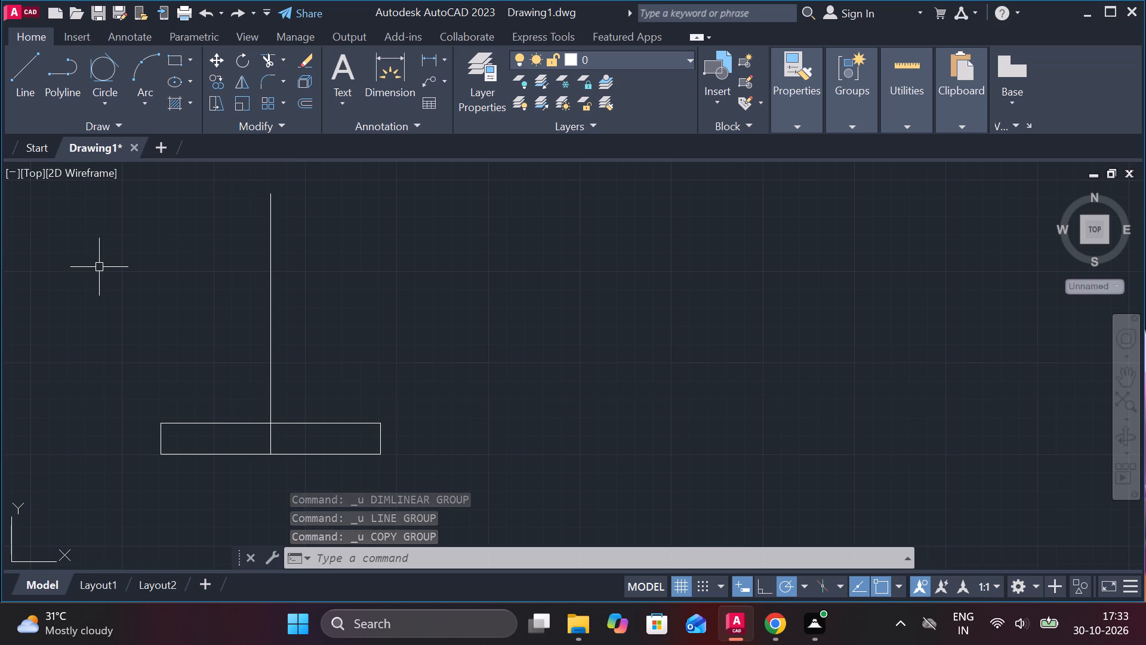
Copy the vertical centre line 32.5 to the left and 32.5 to the right.
click(29, 74)
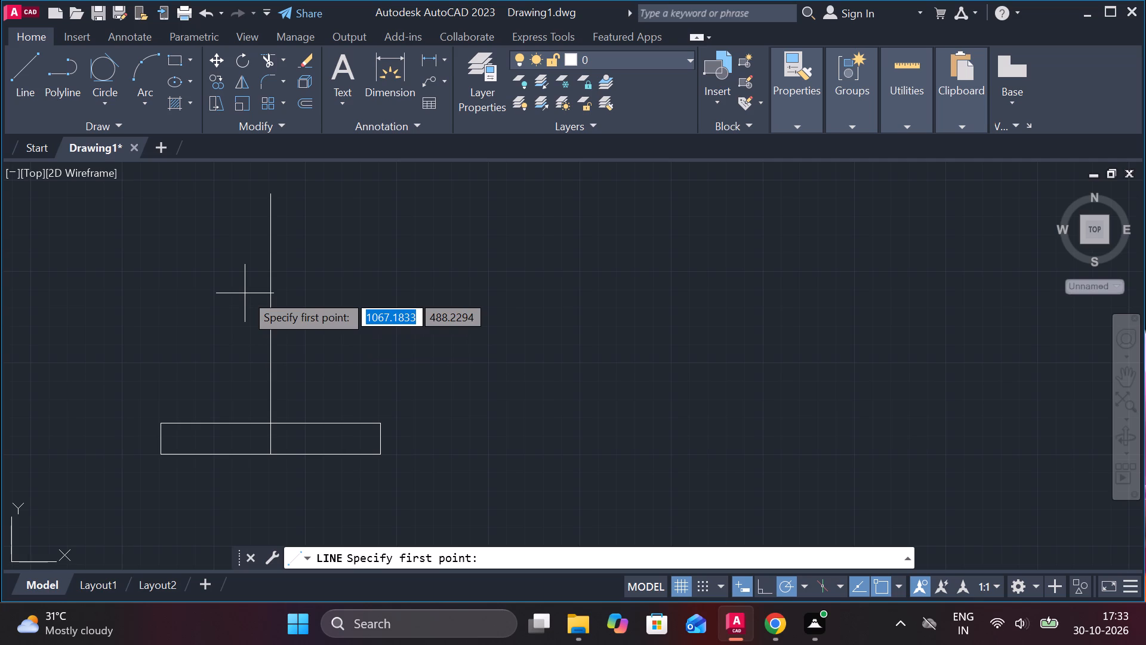
key(Escape)
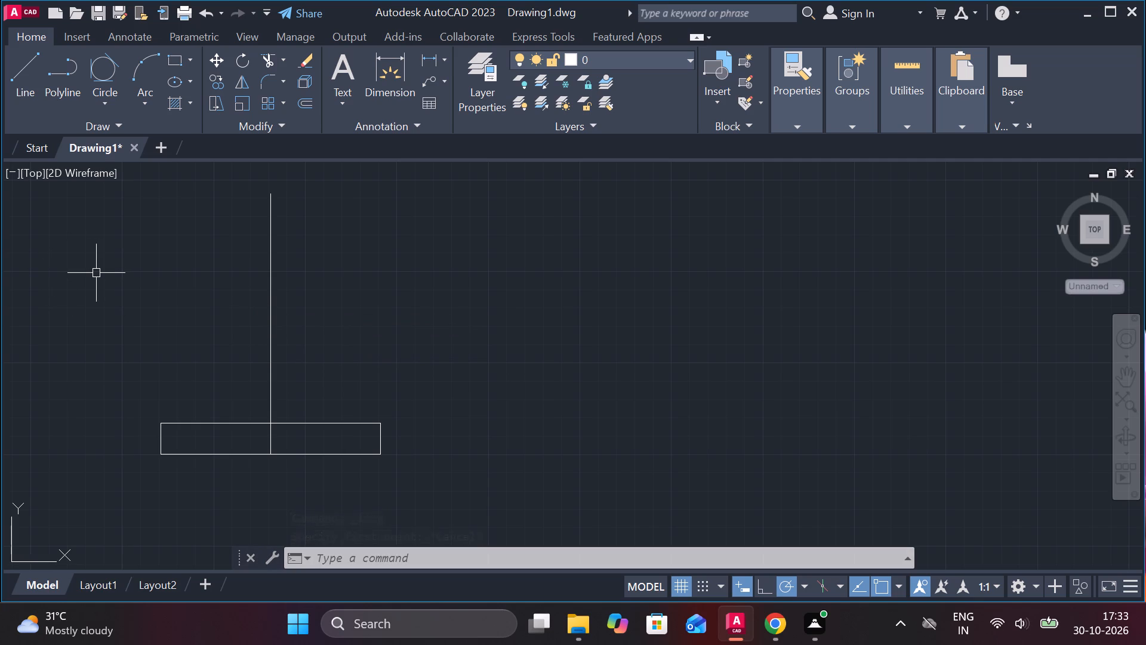
drag(264, 305, 270, 306)
click(270, 310)
click(270, 311)
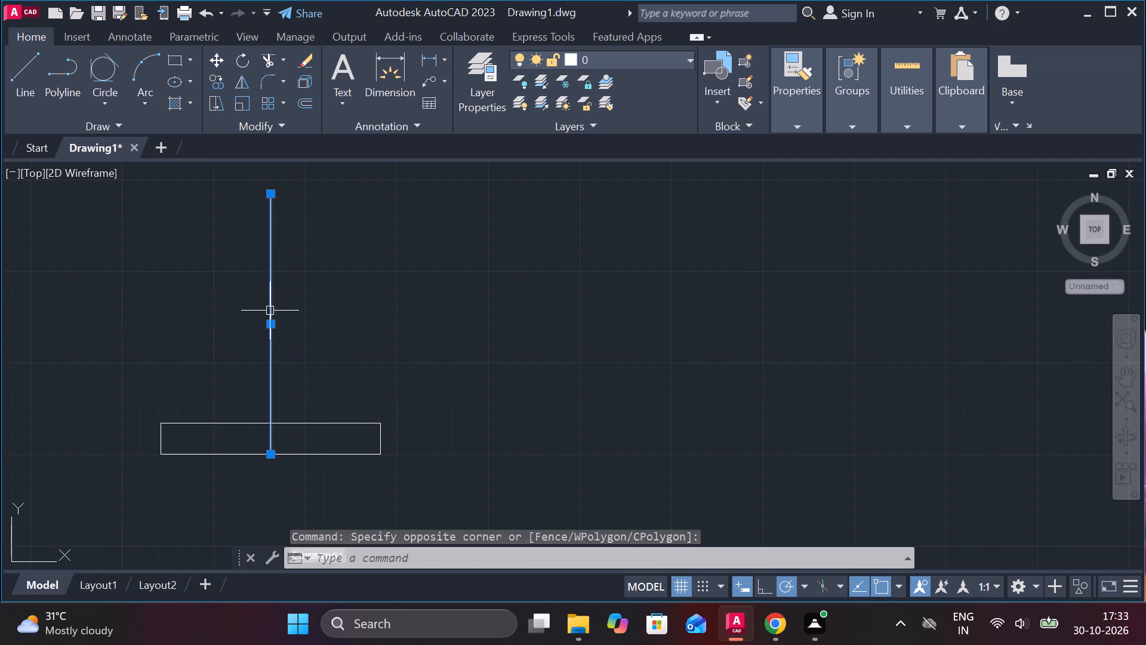
click(222, 77)
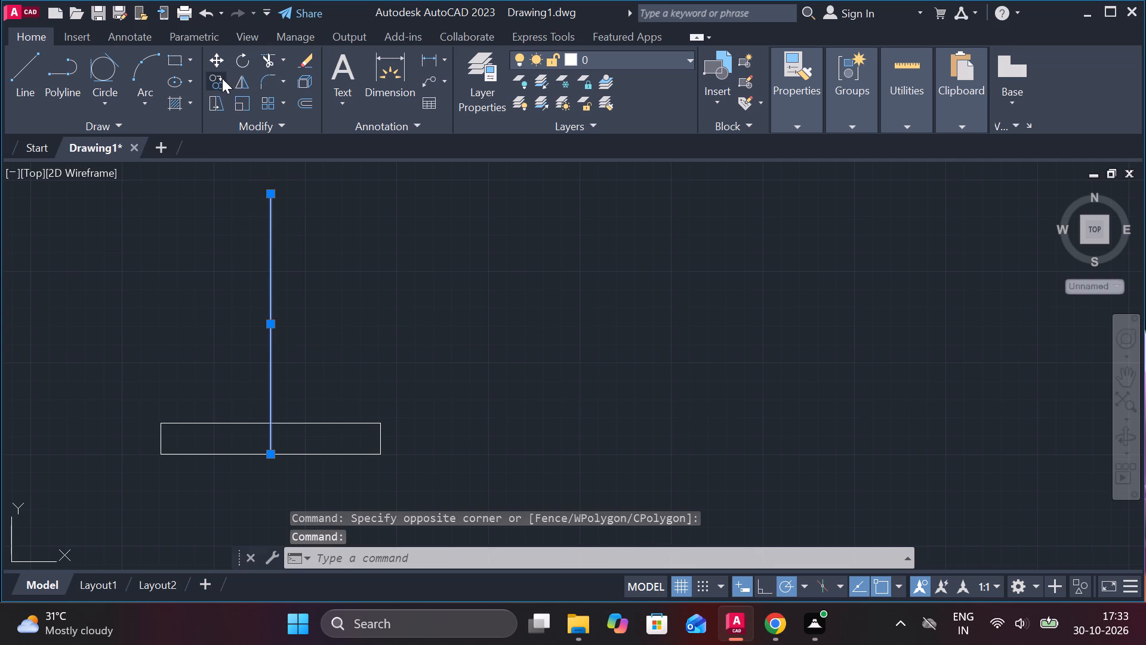
click(272, 308)
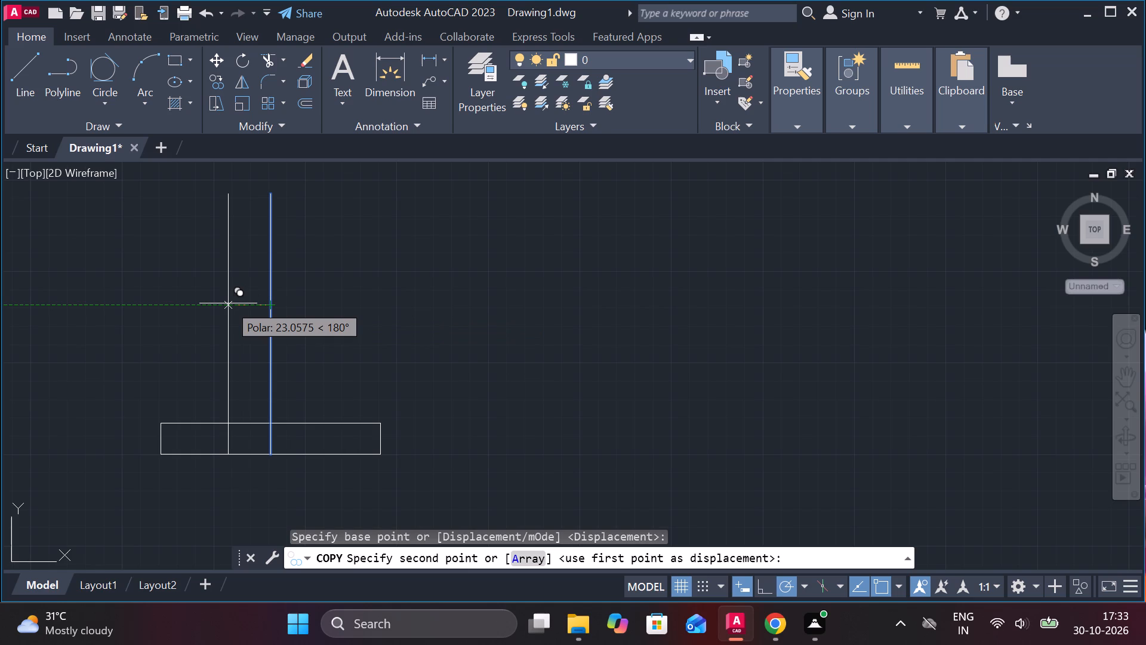
key(3)
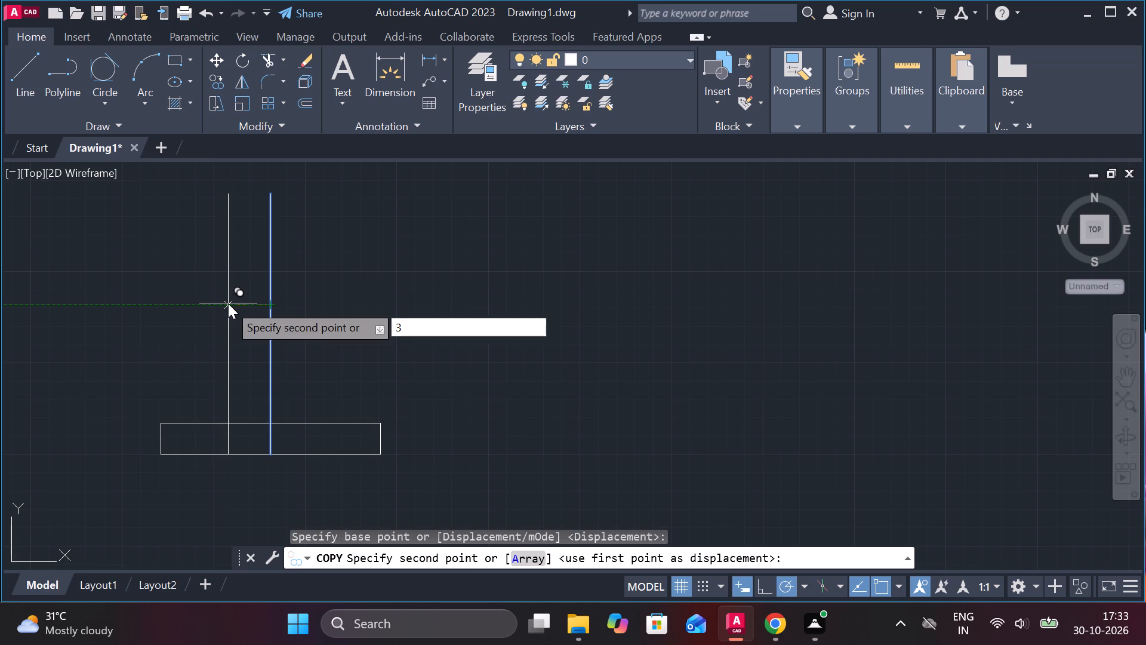
key(0)
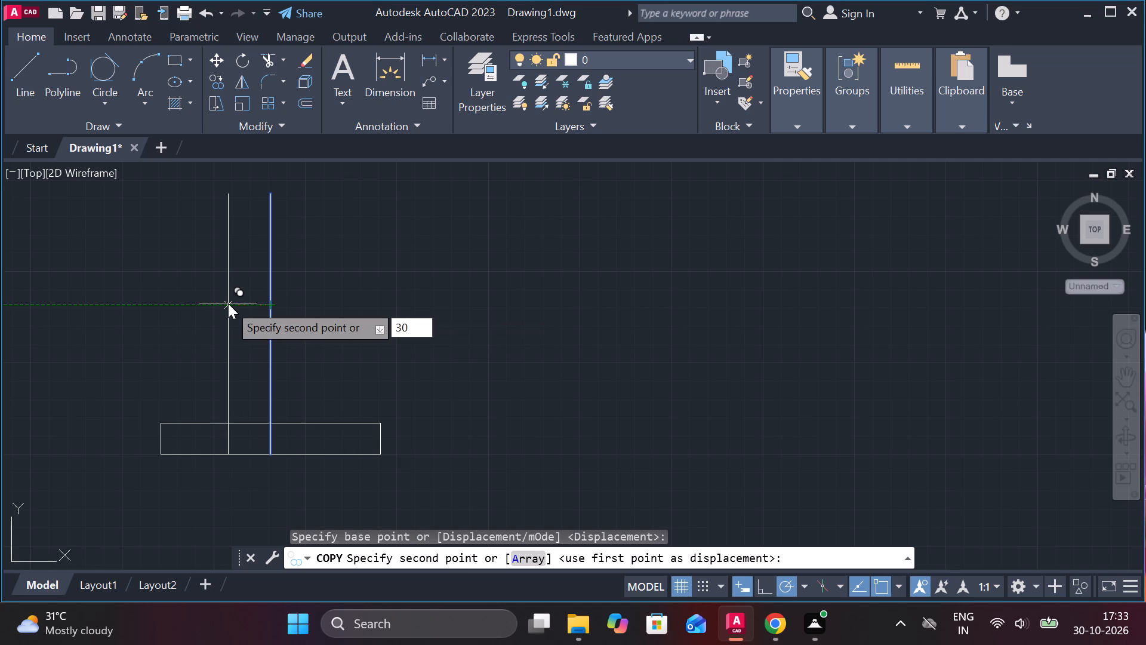
key(BackSpace)
key(2)
key(period)
key(5)
key(Return)
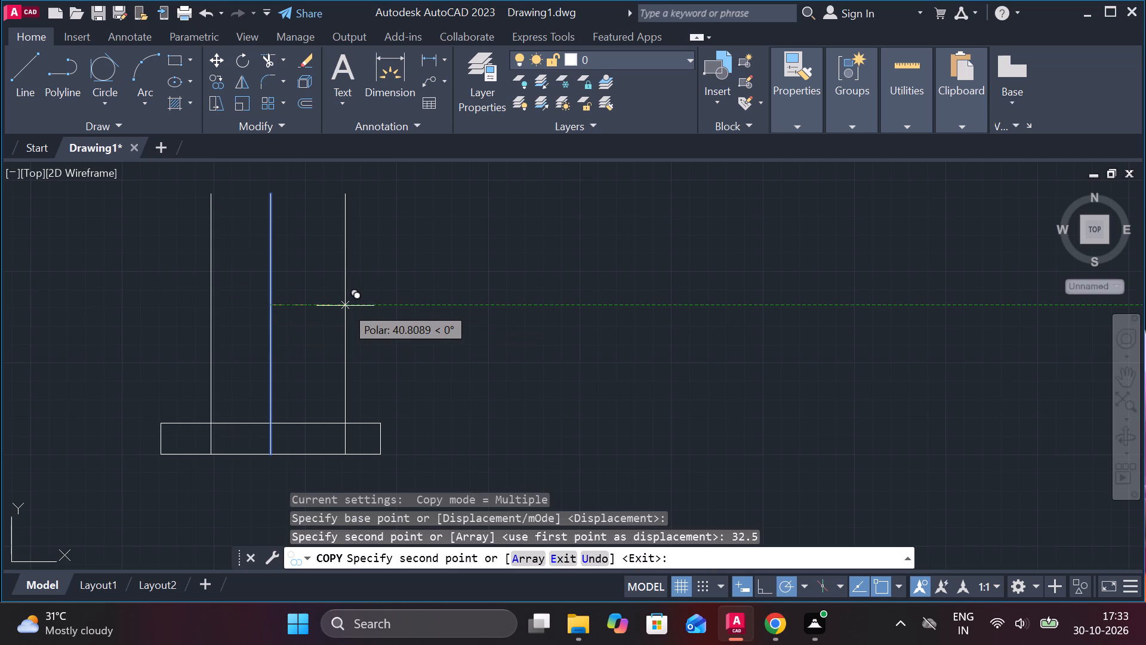
text(32)
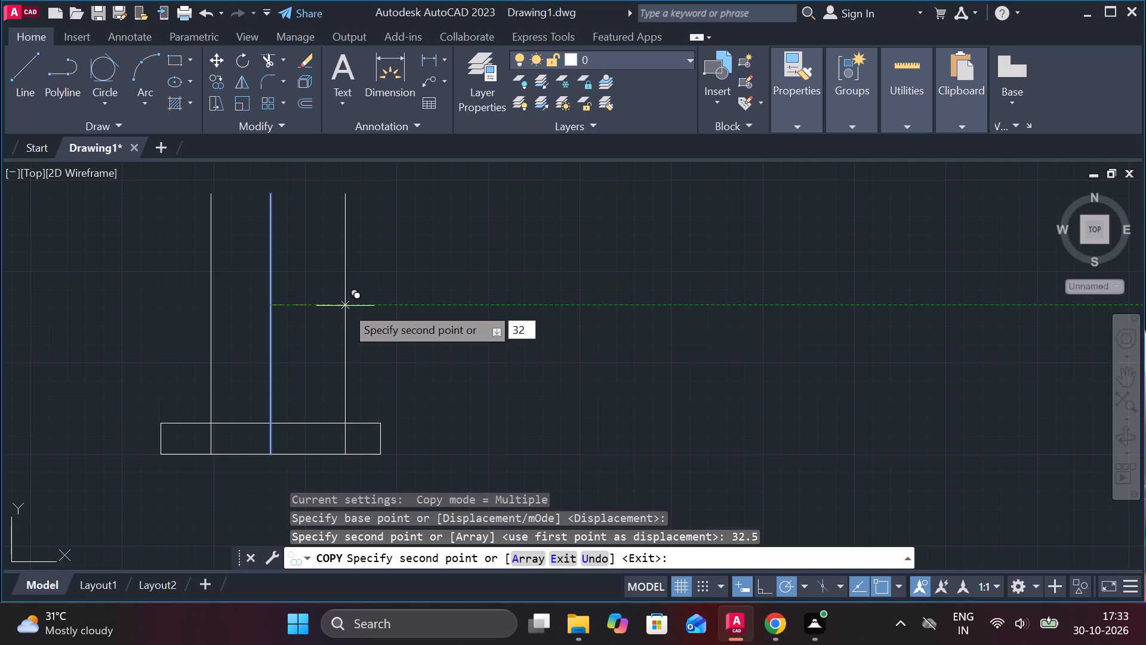
text(.5)
key(Return)
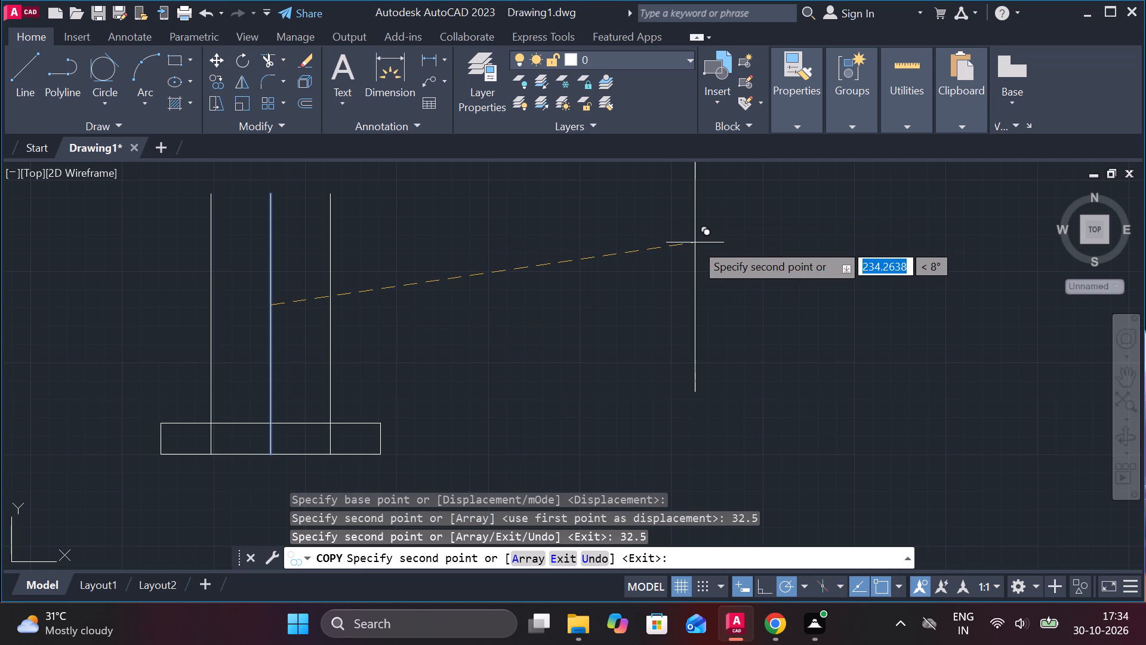
key(Escape)
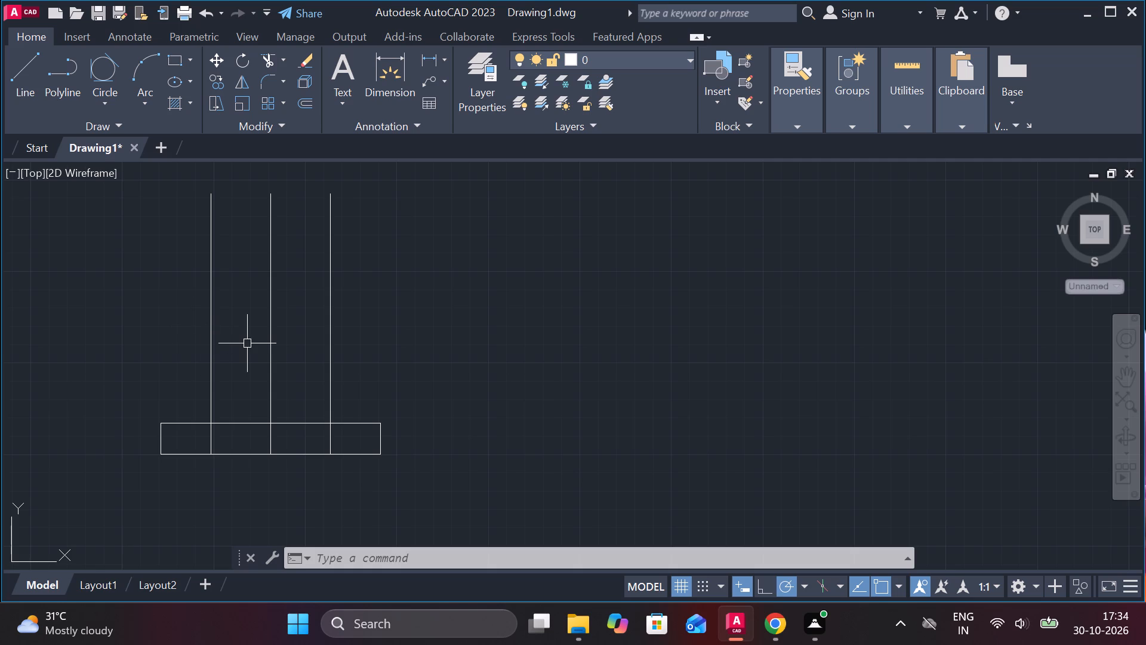
Copy the vertical centre line 25 to the left and 25 to the right.
click(271, 315)
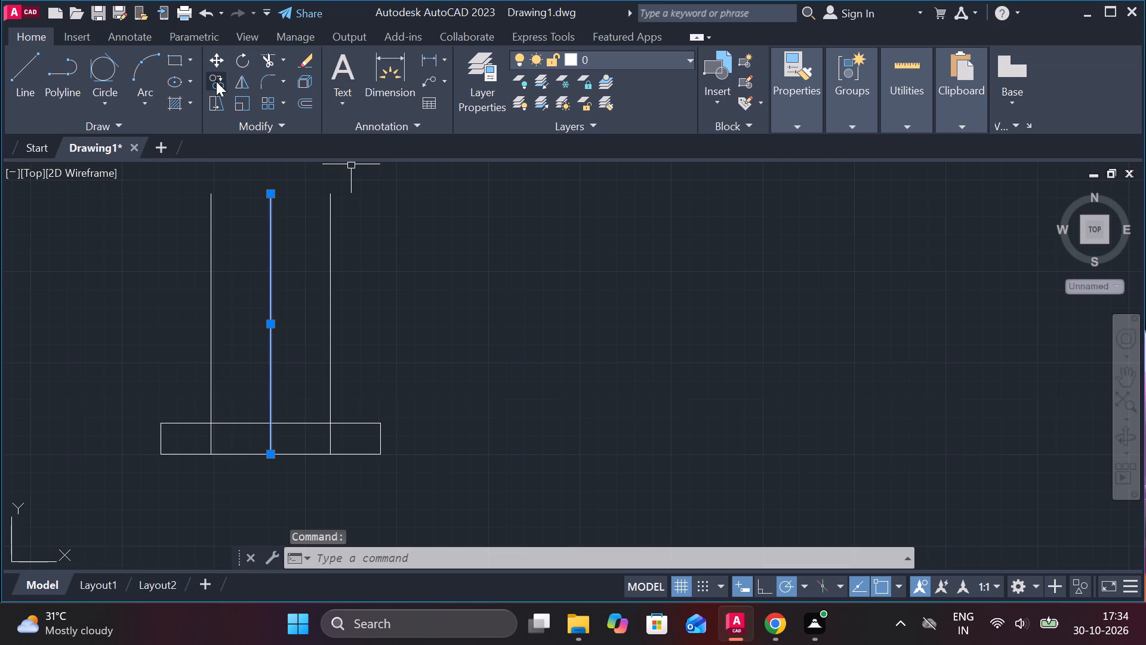
click(216, 81)
click(269, 317)
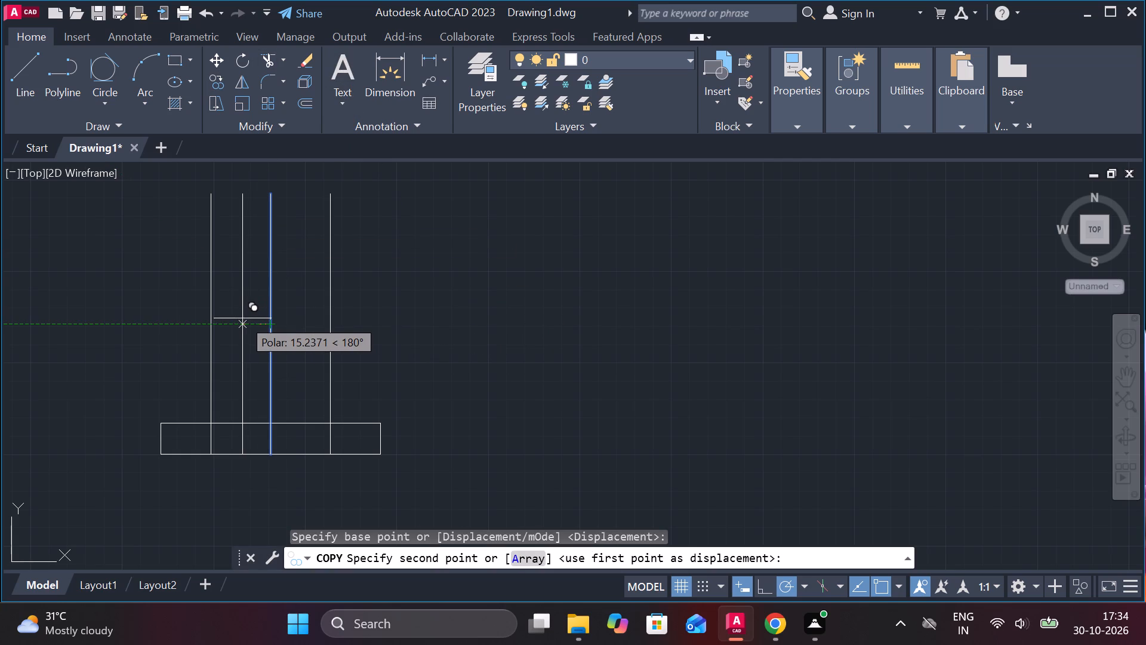
text(25)
key(Return)
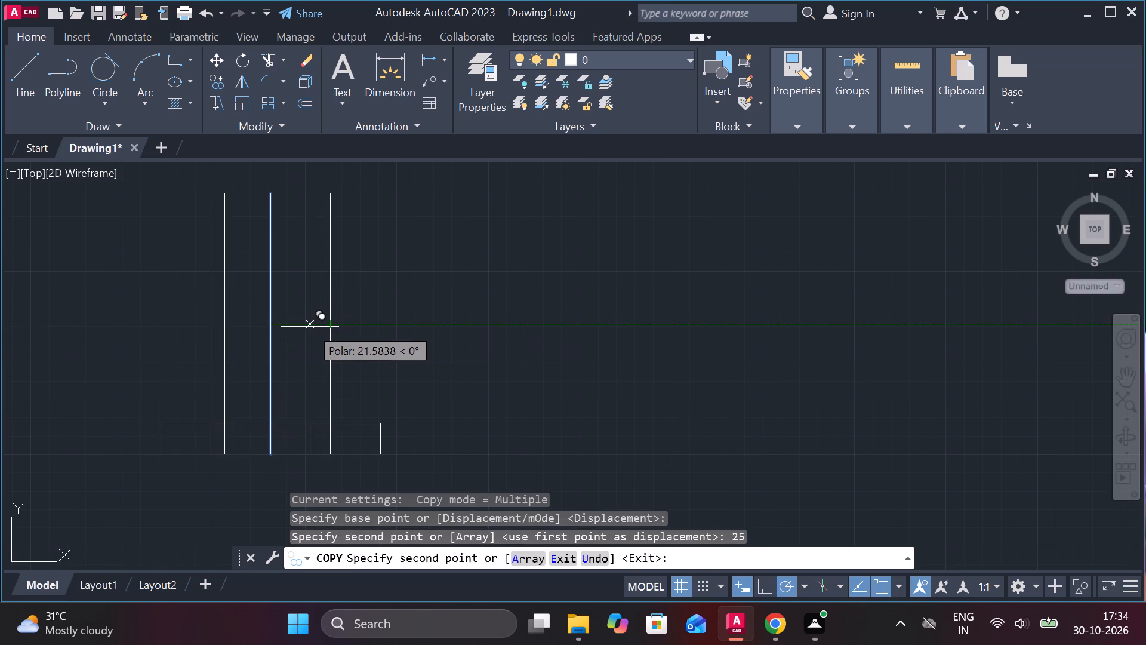
text(25)
key(Return)
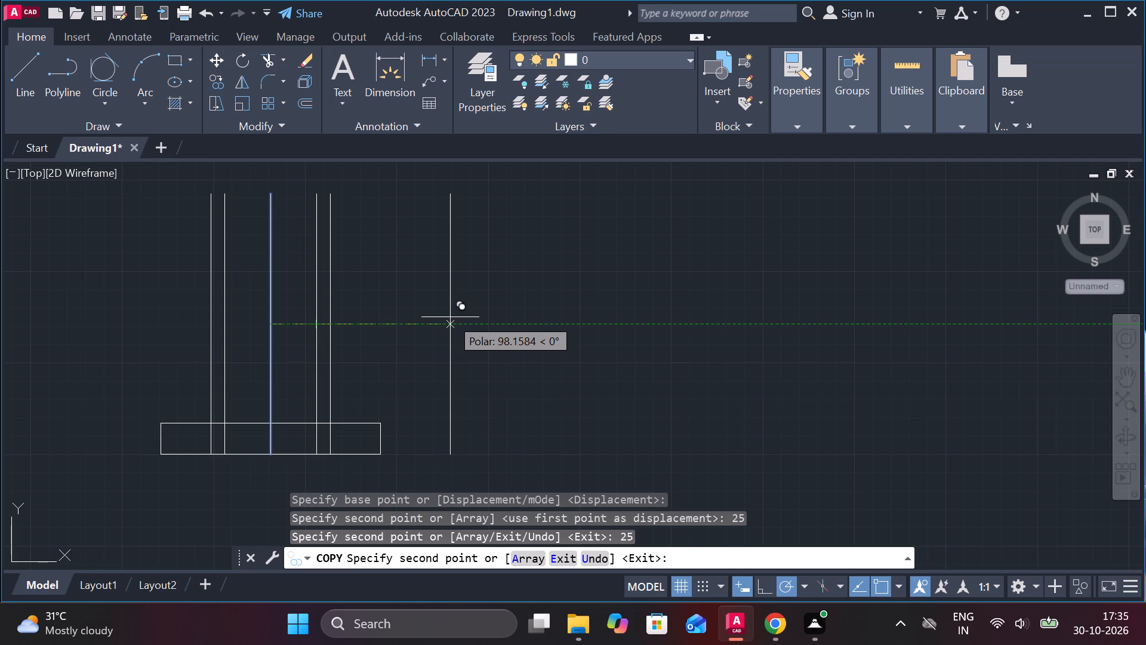
key(Escape)
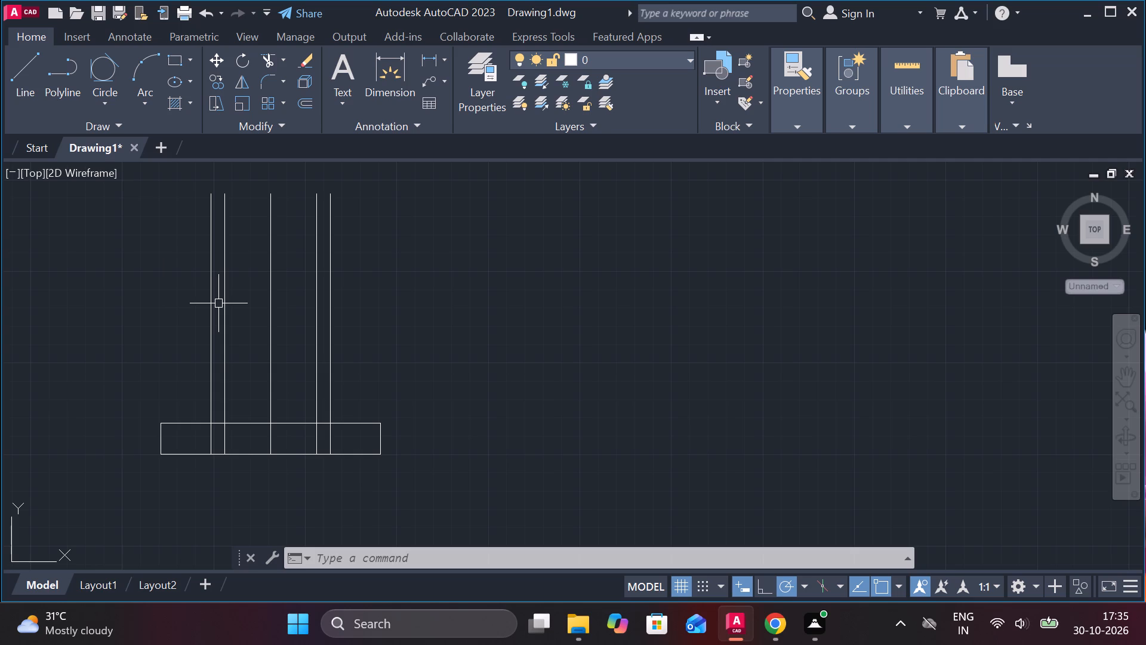
Copy the base rectangle's bottom line 75 straight up along the centre line.
click(294, 456)
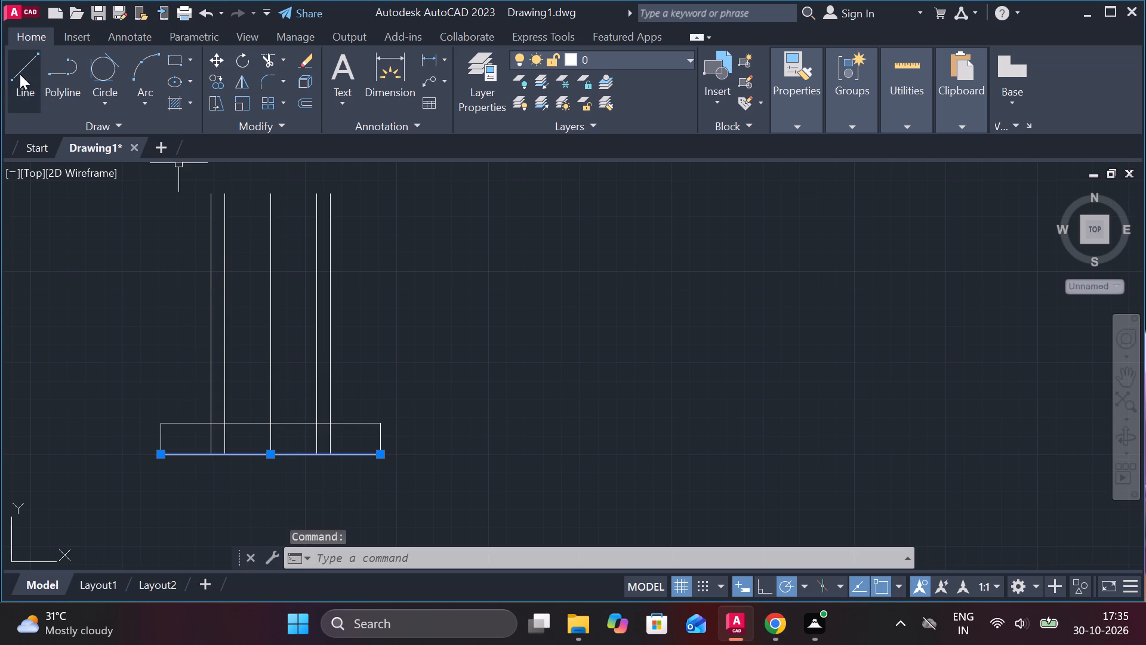
click(218, 83)
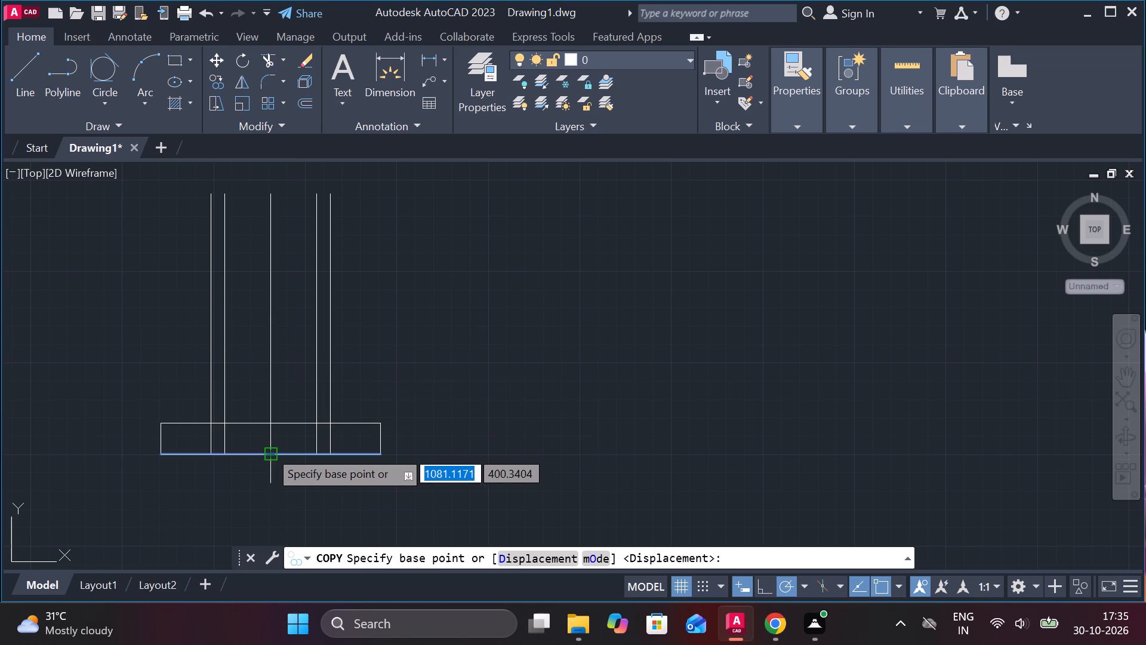
click(269, 450)
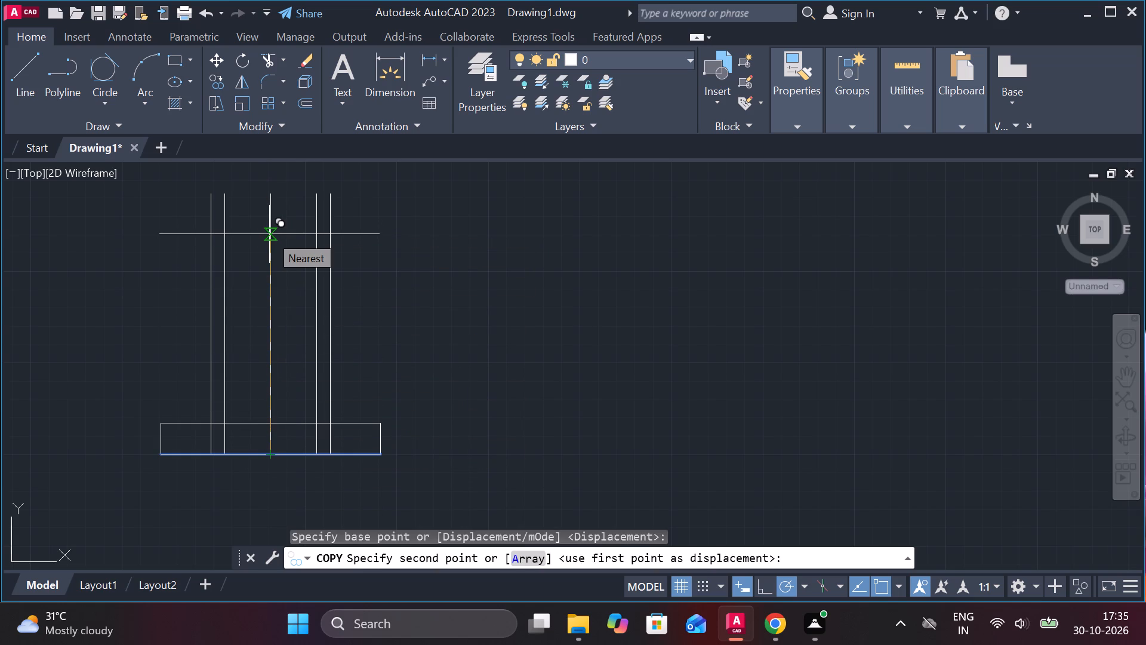
text(75)
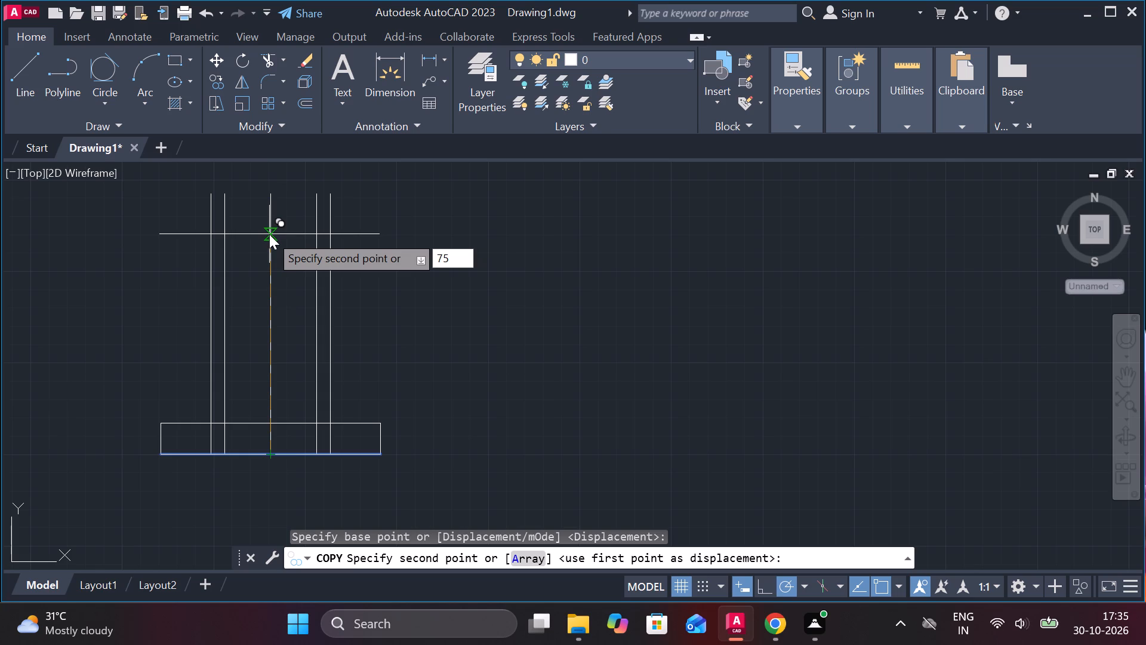
key(Return)
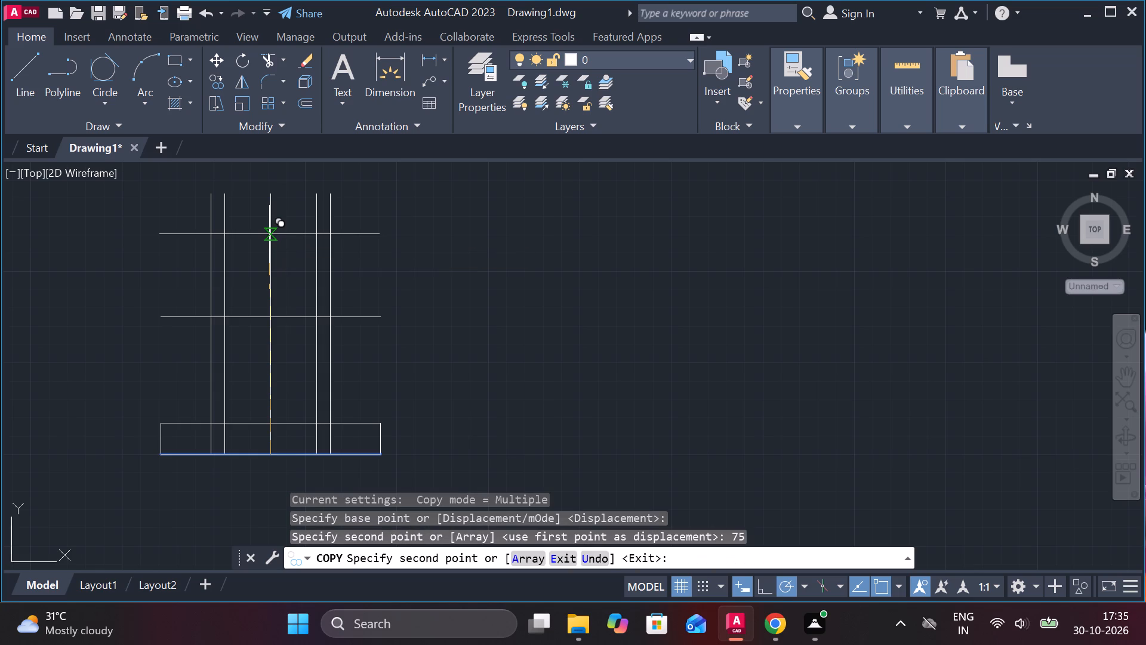
key(Escape)
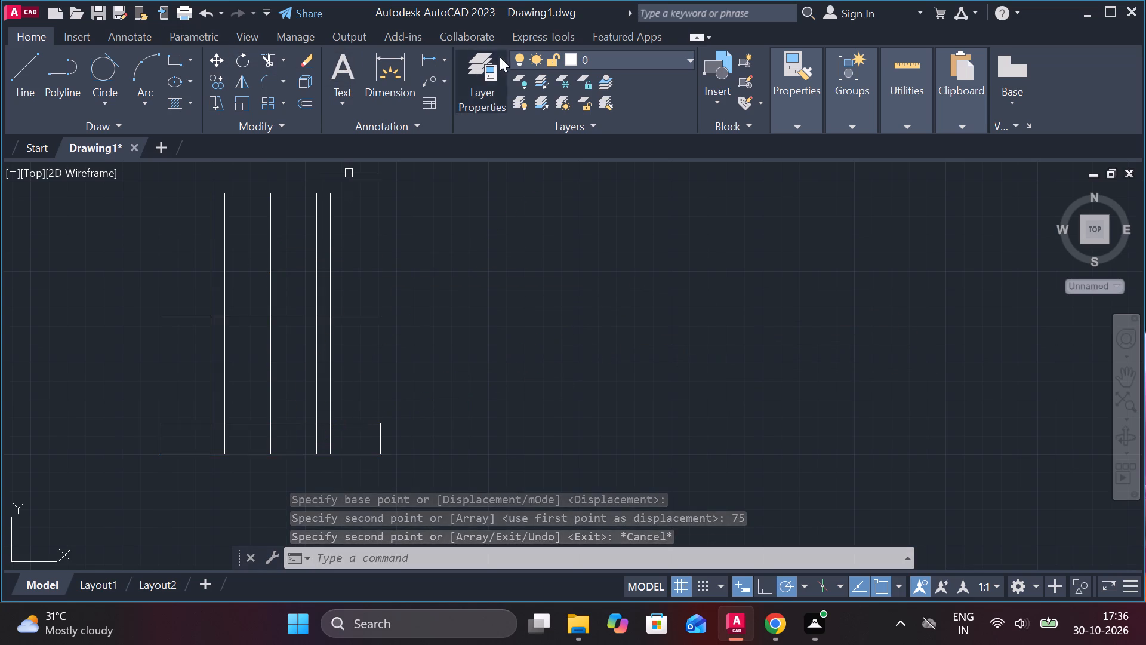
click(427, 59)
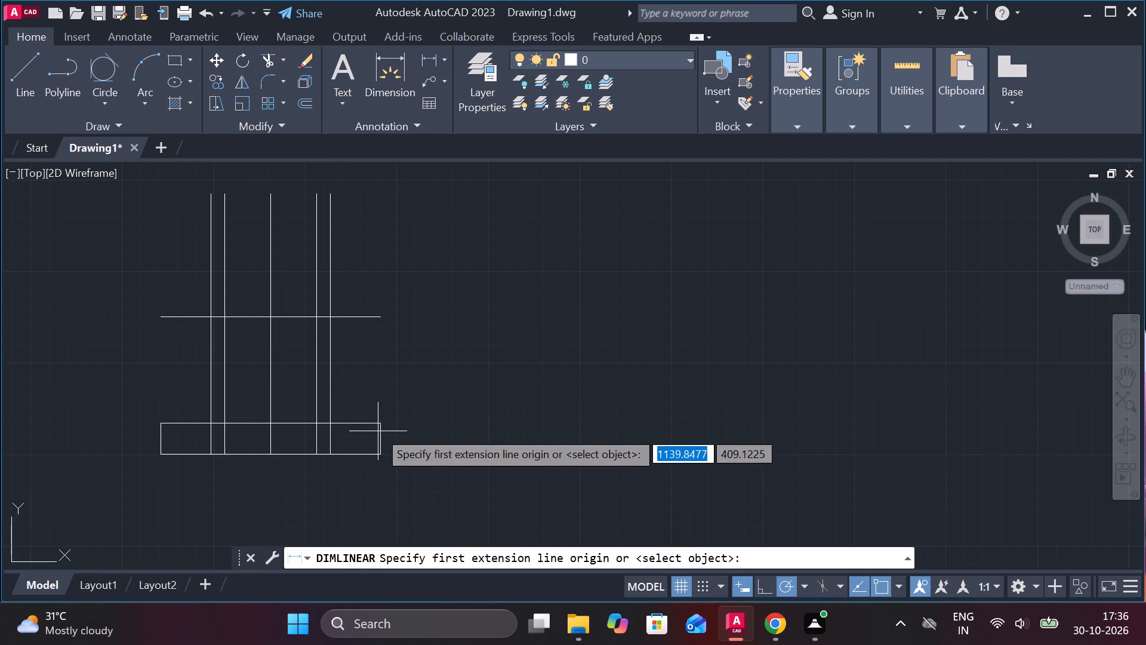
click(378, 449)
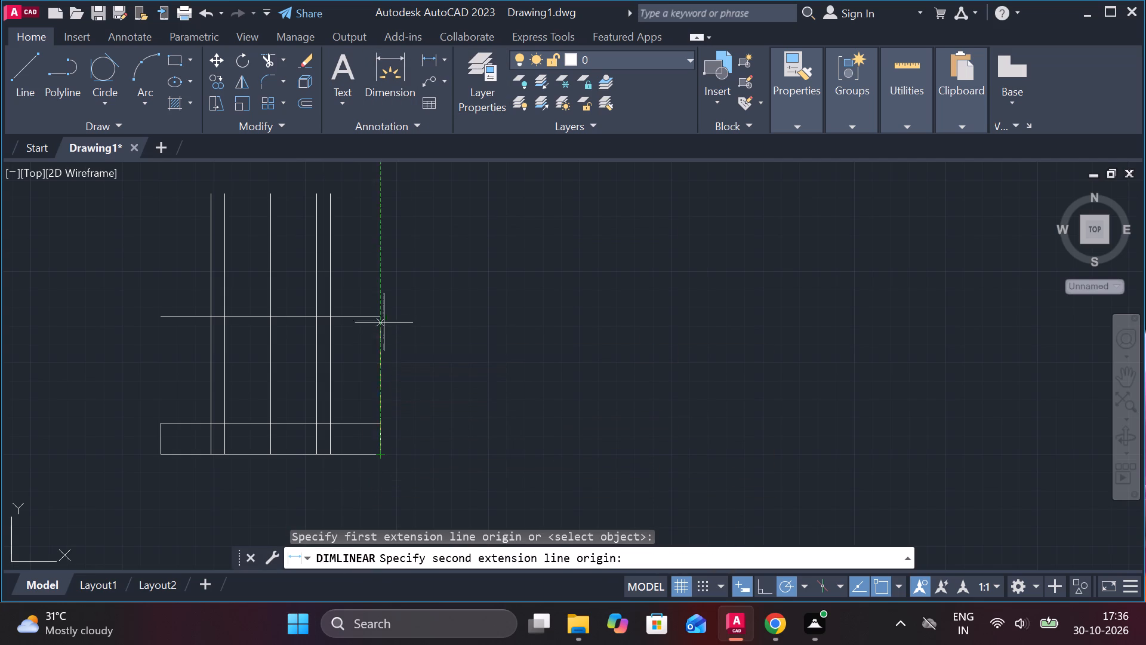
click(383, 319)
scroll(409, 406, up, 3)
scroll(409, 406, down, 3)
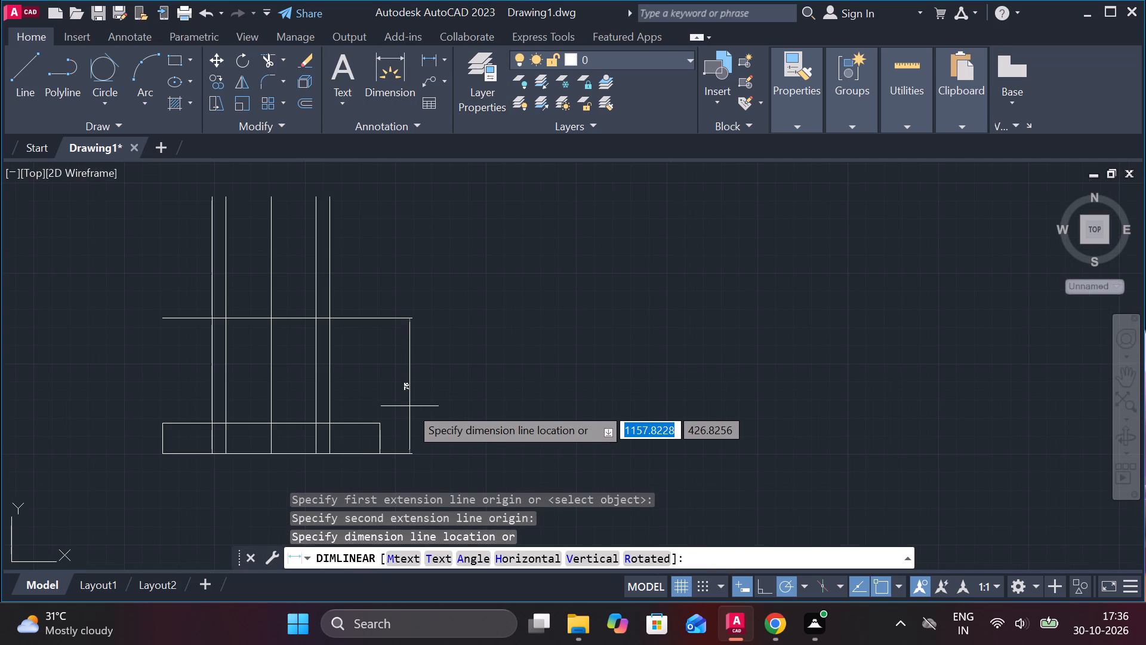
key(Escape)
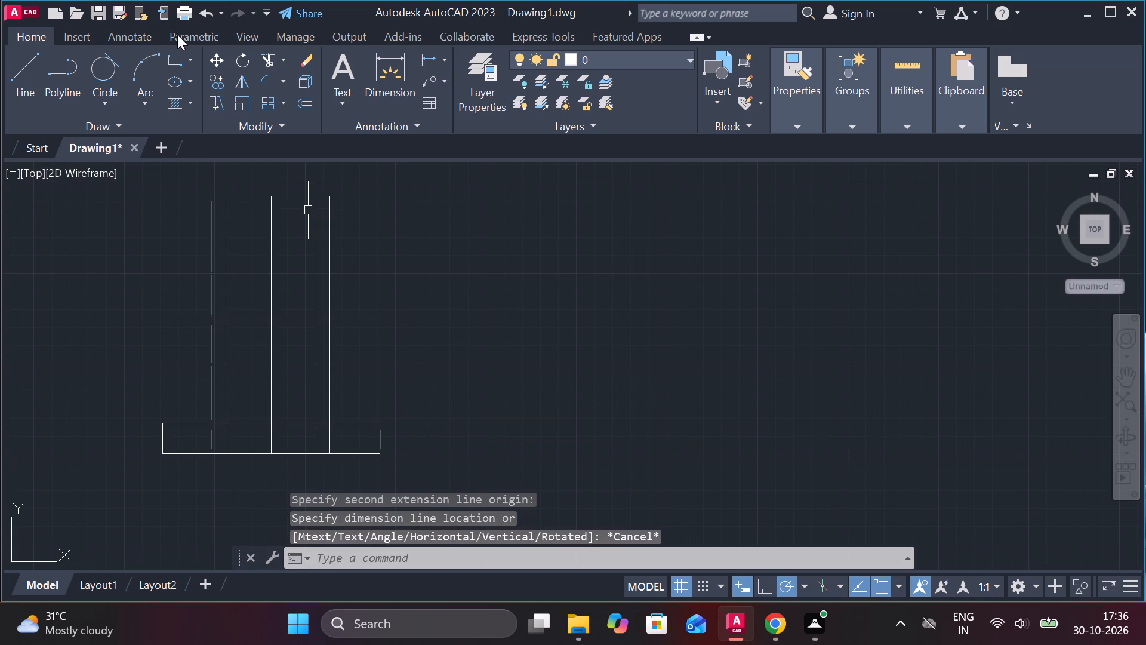
Trim off the portions of all five vertical lines that extend above the copied horizontal line.
click(266, 60)
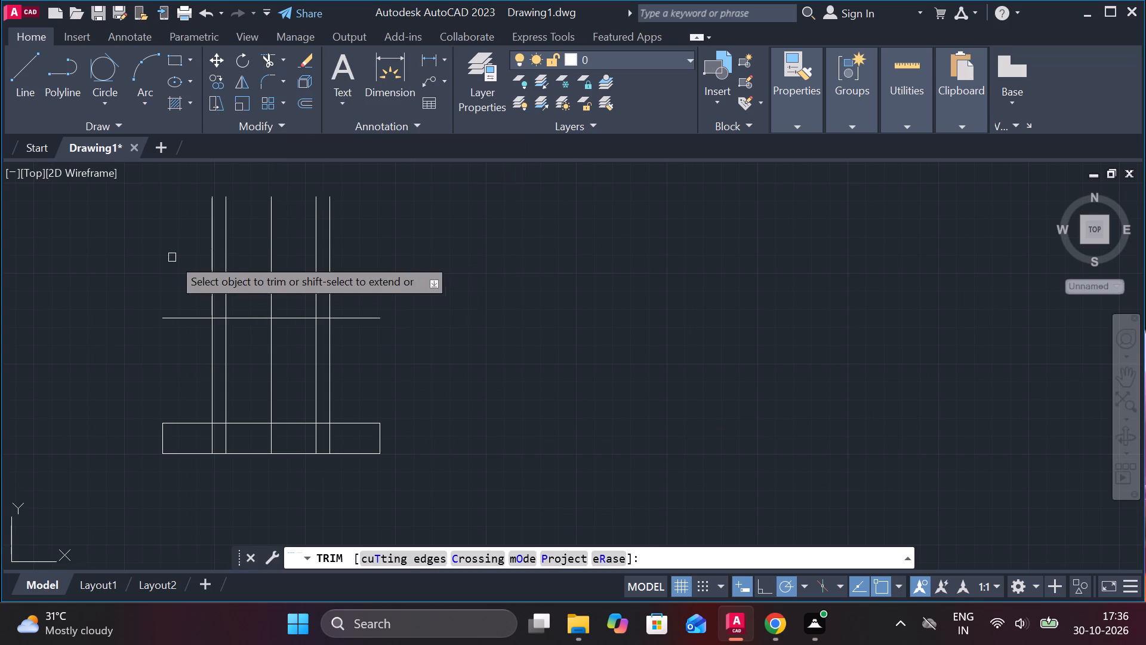
drag(168, 256, 426, 274)
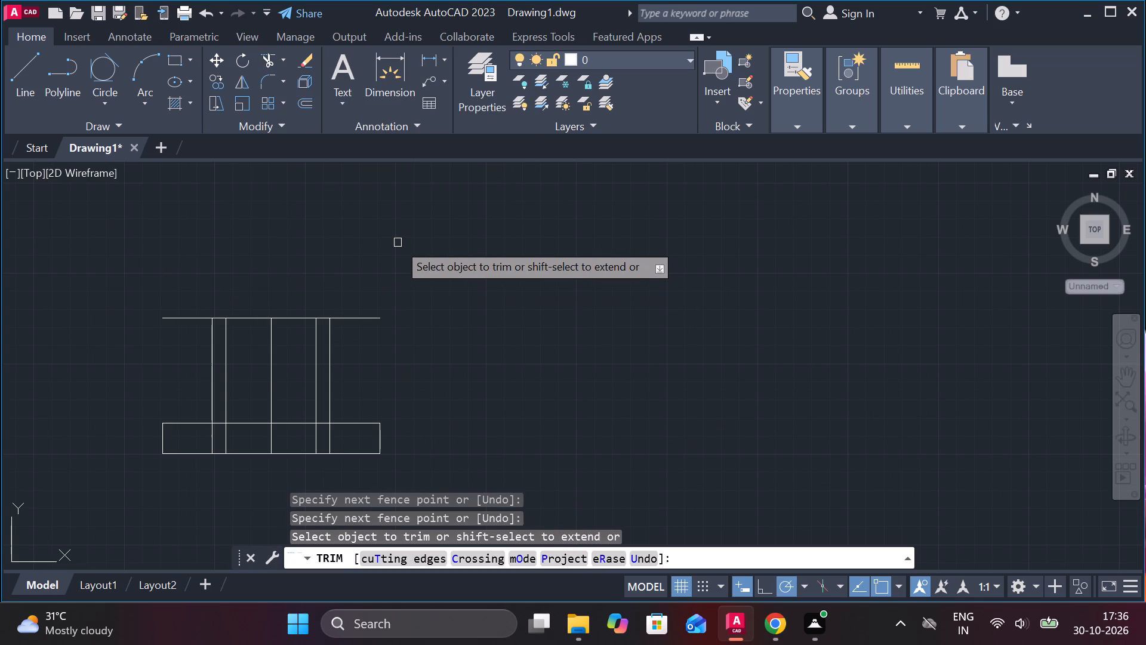
key(Escape)
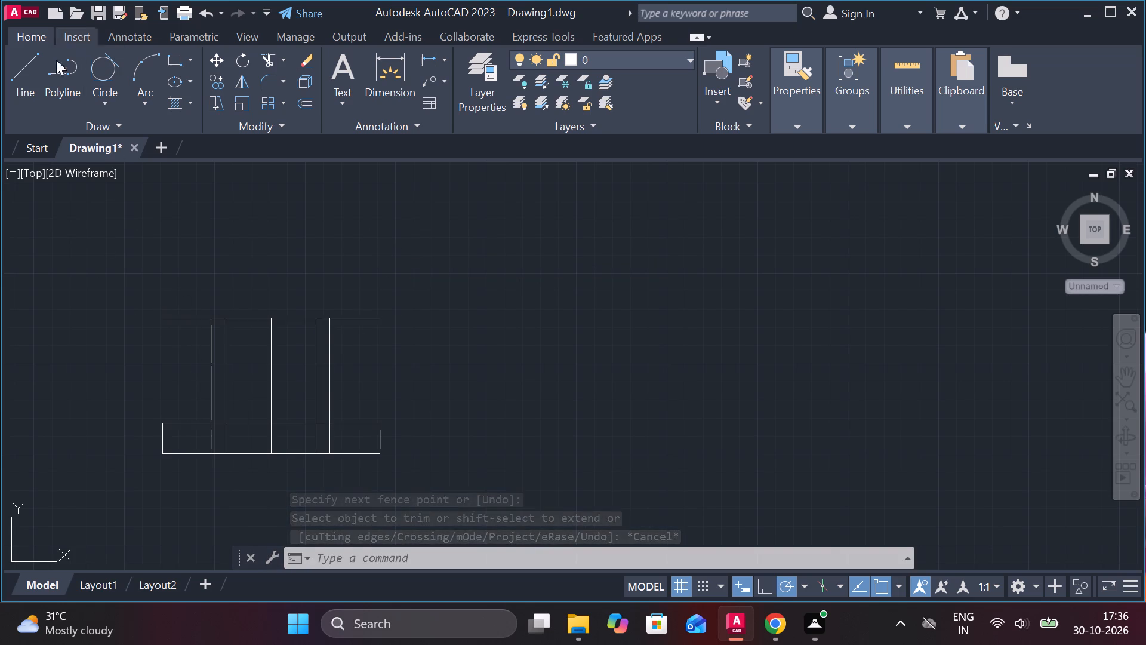
Draw lines from the top line's left end 22 down, 120 right, and up to its right end to close the upper block.
click(23, 84)
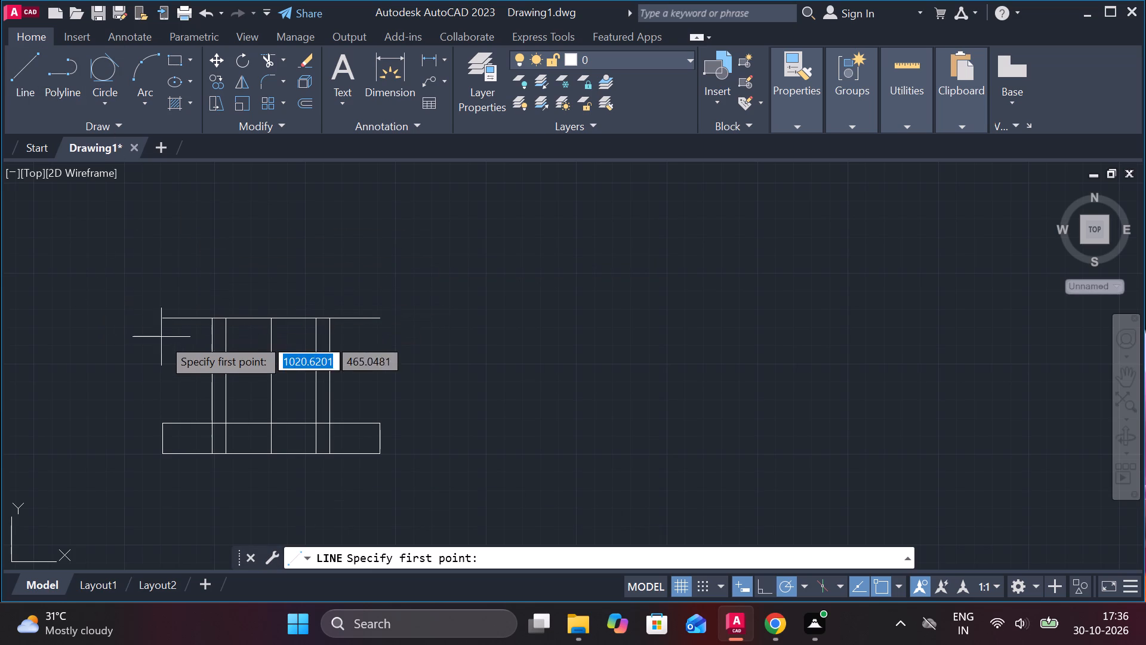
click(158, 319)
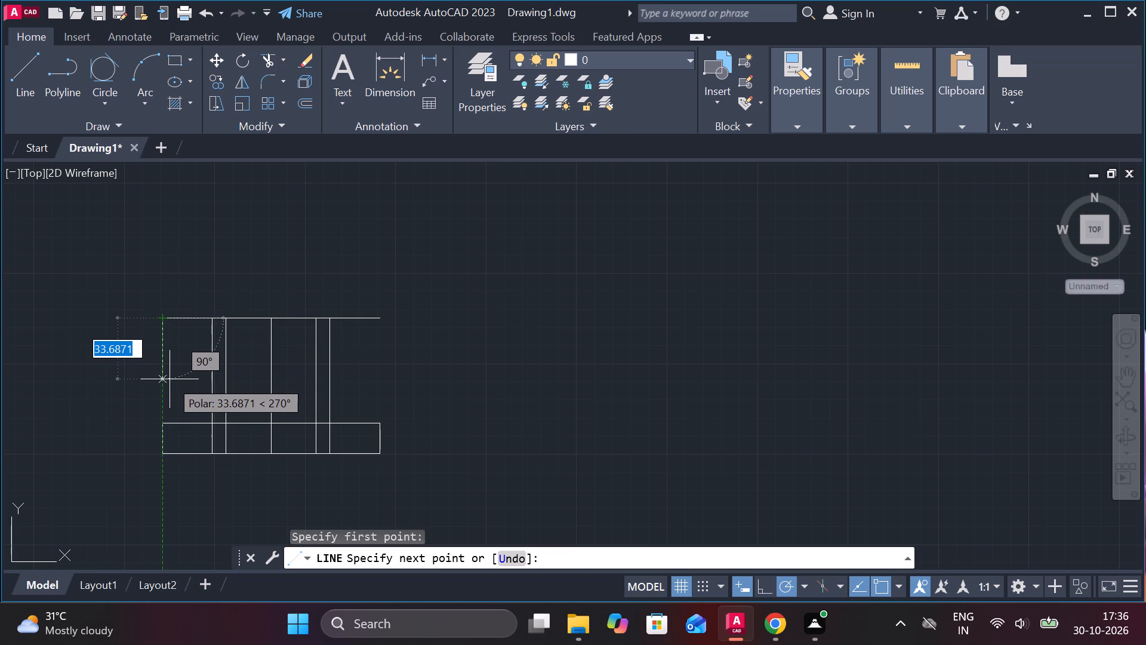
text(22)
key(Return)
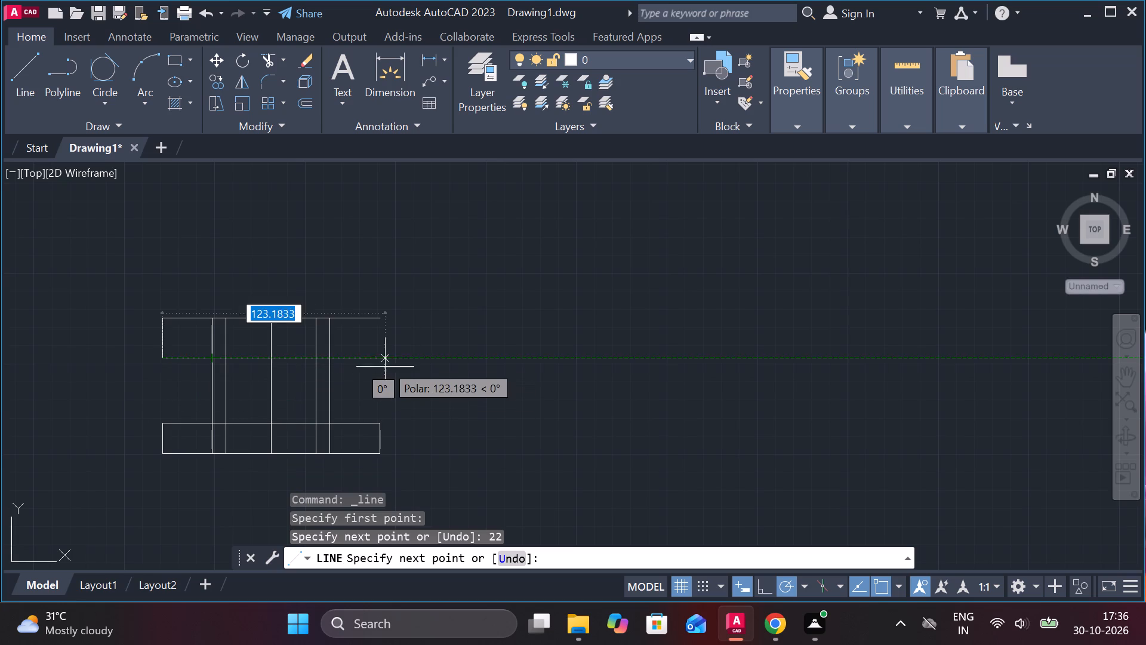
text(12)
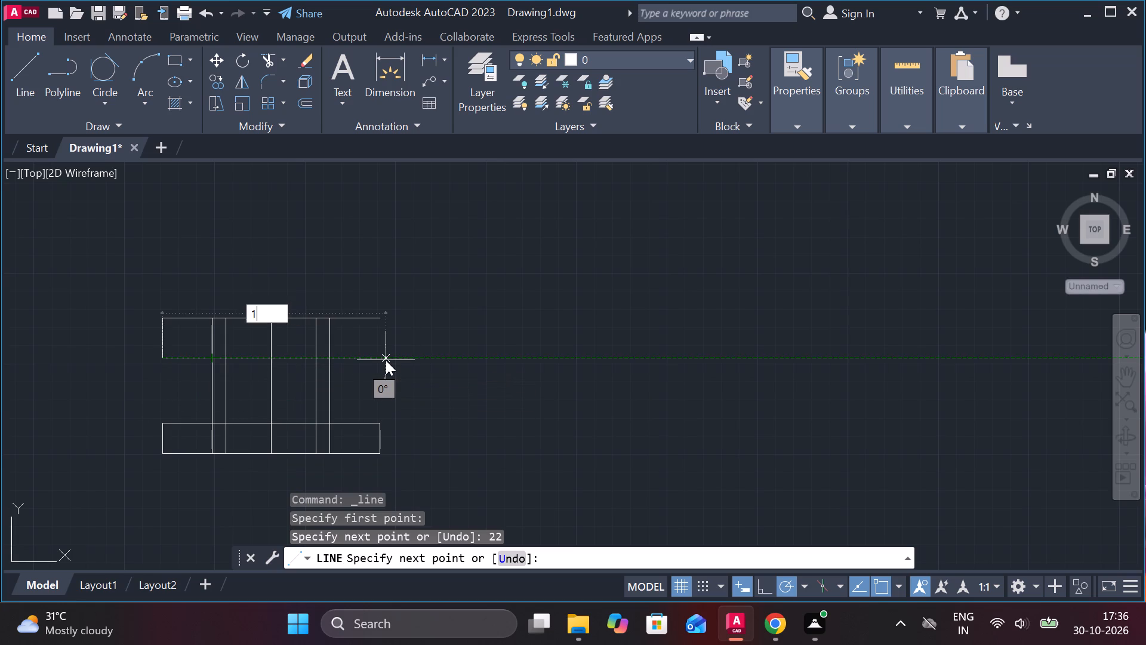
key(0)
key(Return)
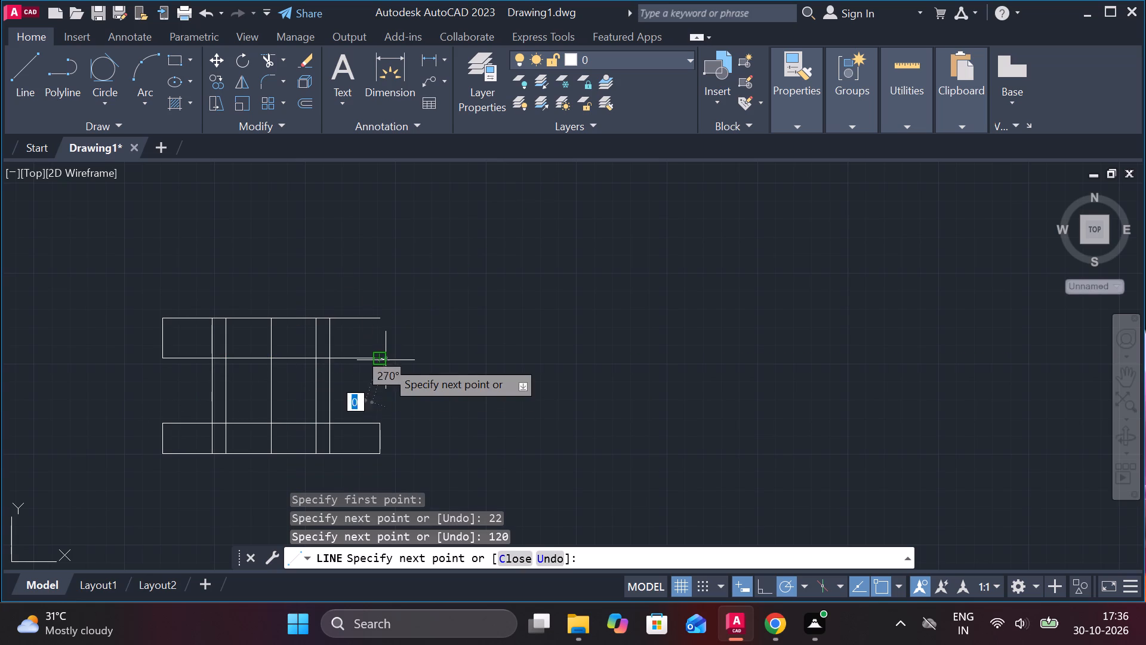
click(380, 317)
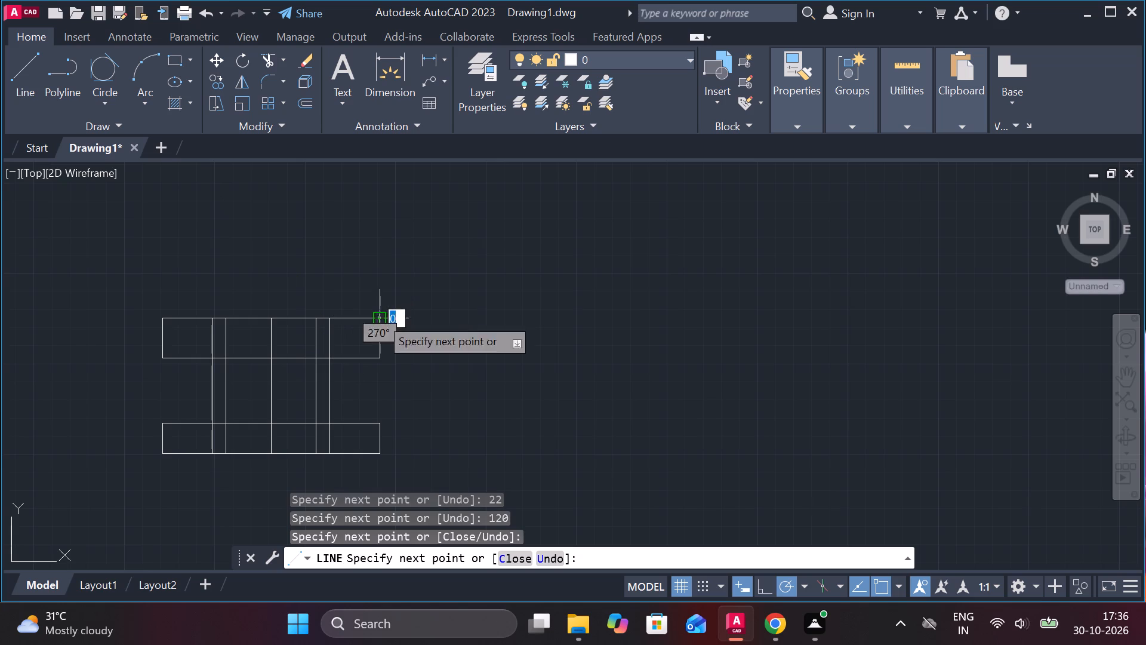
key(Escape)
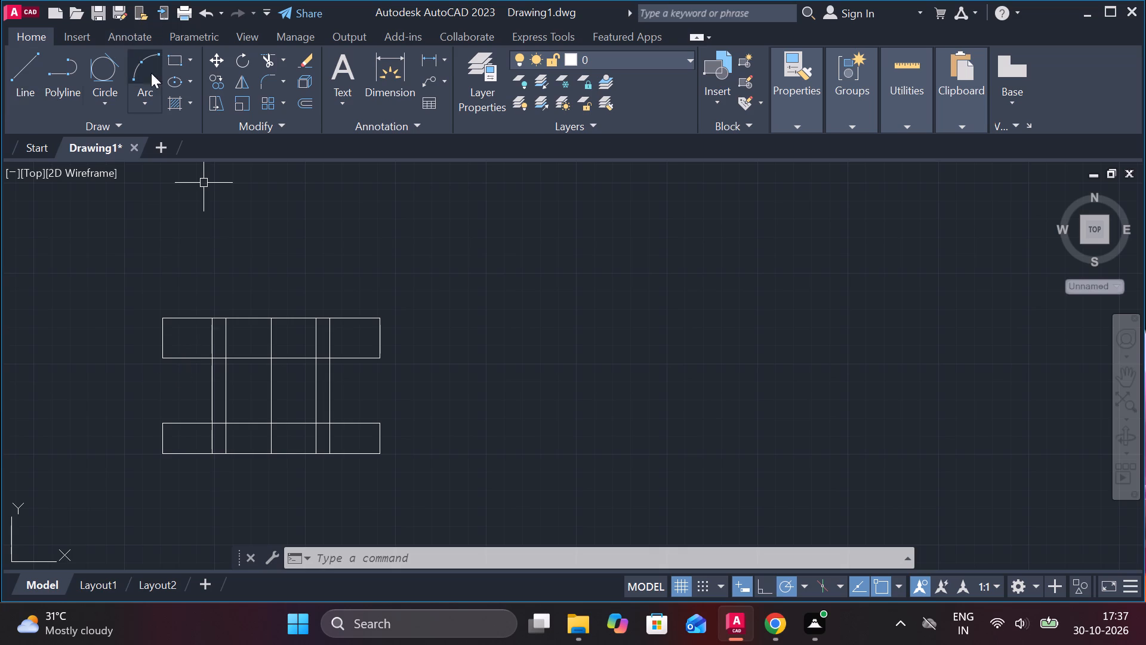
Trim the two vertical lines left of the centre line where they cross the upper block.
click(264, 59)
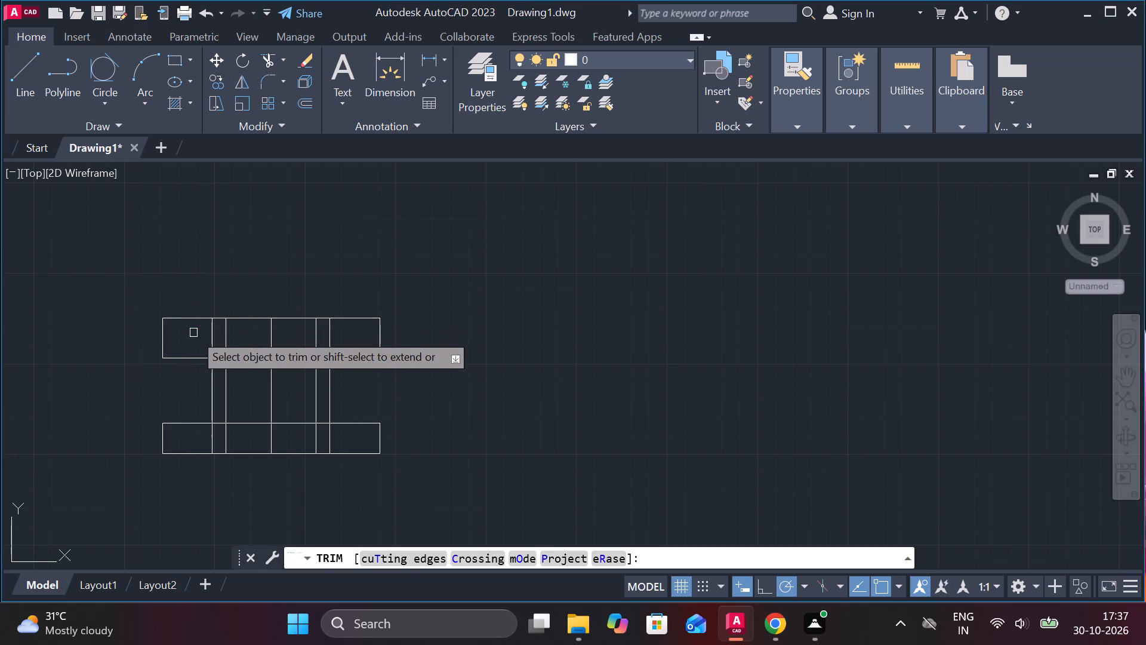
drag(196, 338, 245, 342)
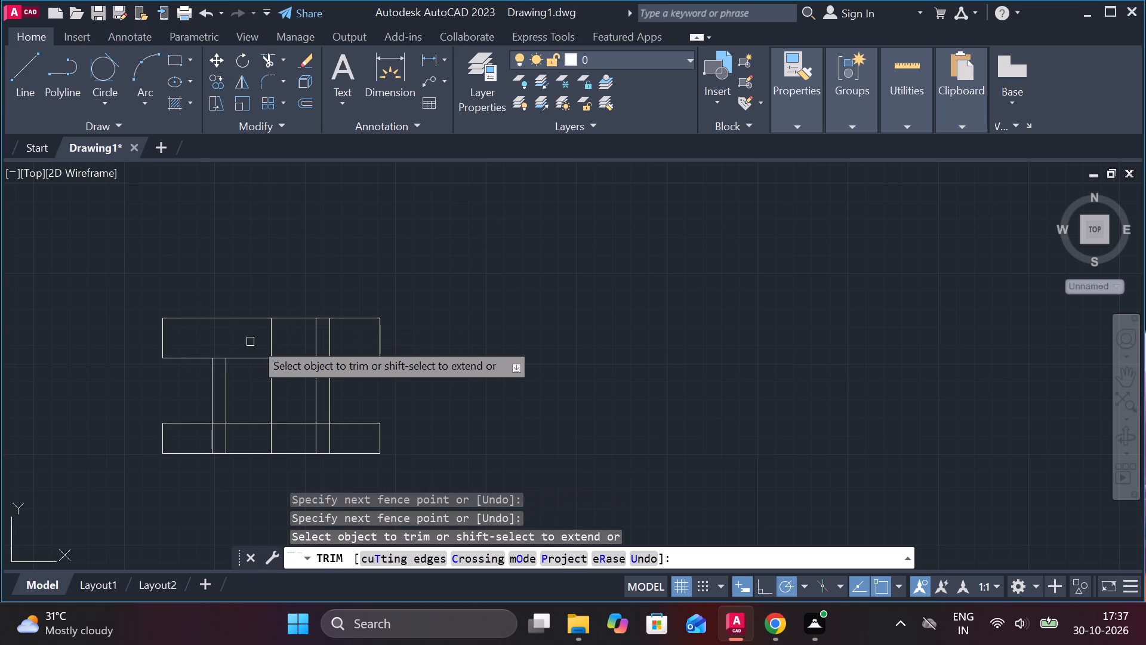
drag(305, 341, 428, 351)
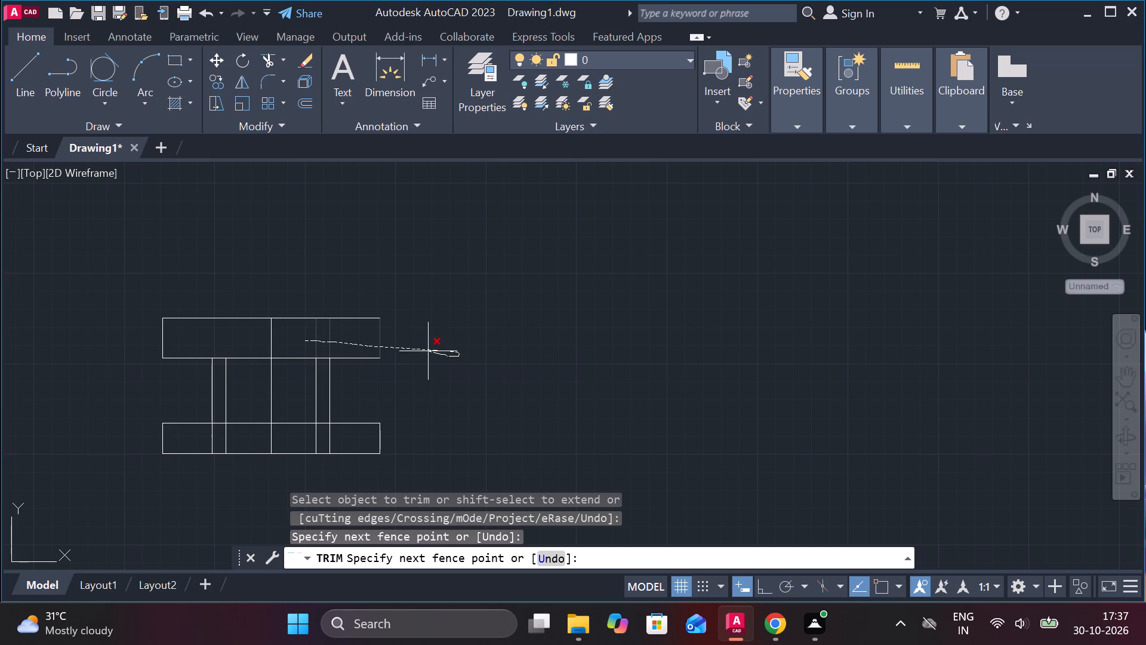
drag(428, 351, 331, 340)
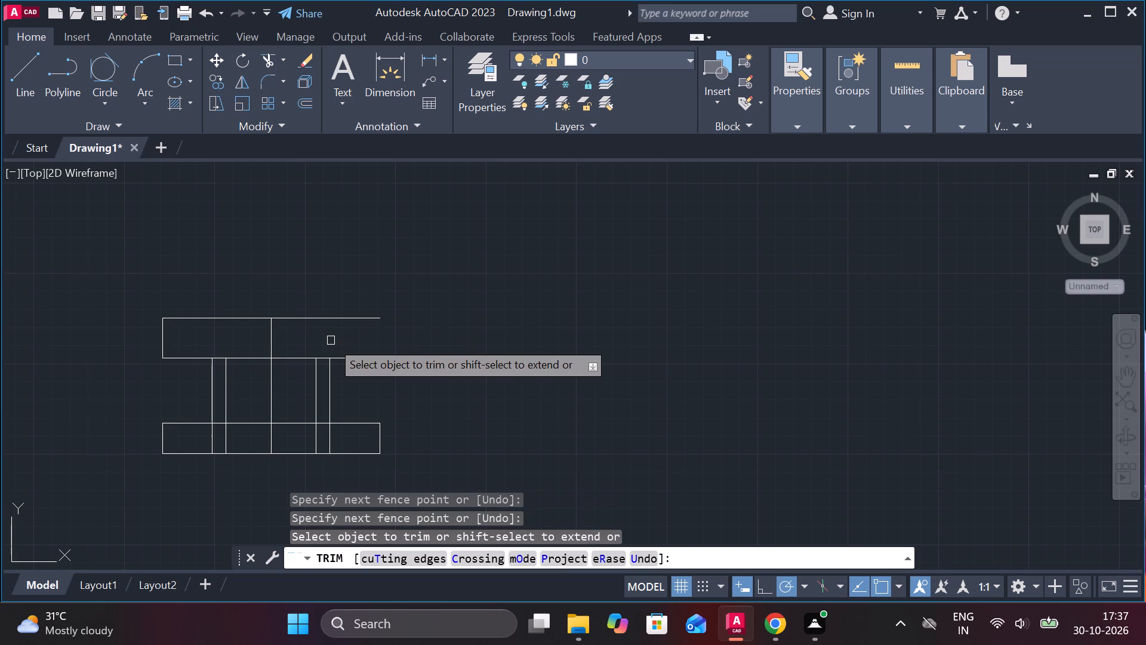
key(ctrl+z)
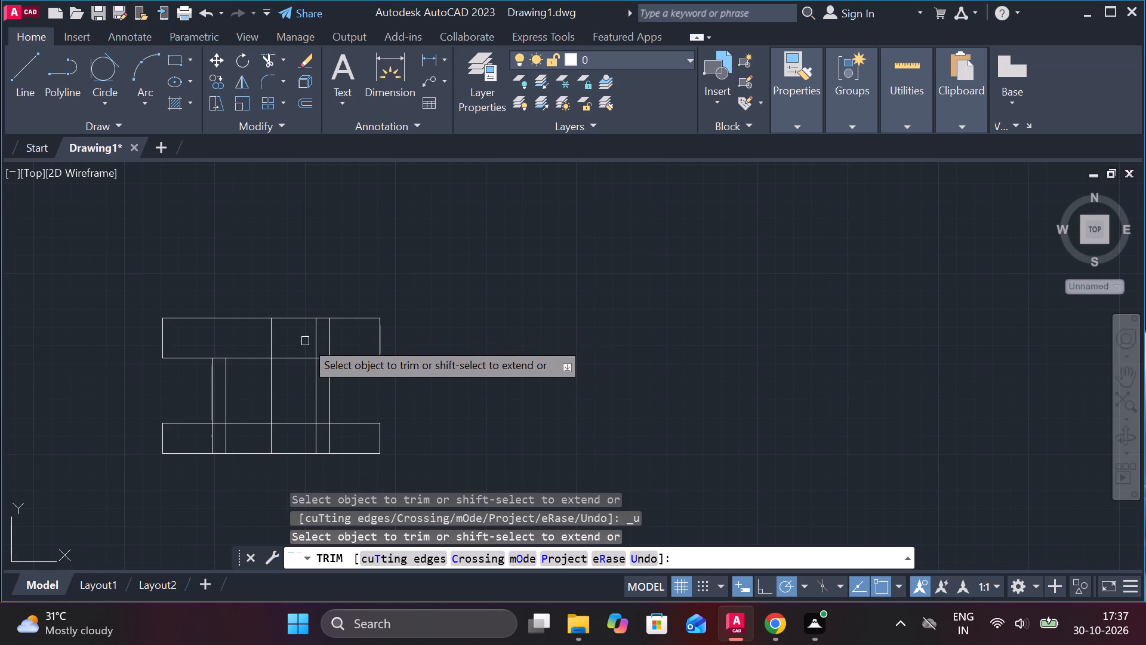
Trim the two vertical lines right of the centre line inside the upper block, keeping the block's right edge.
drag(301, 340, 349, 340)
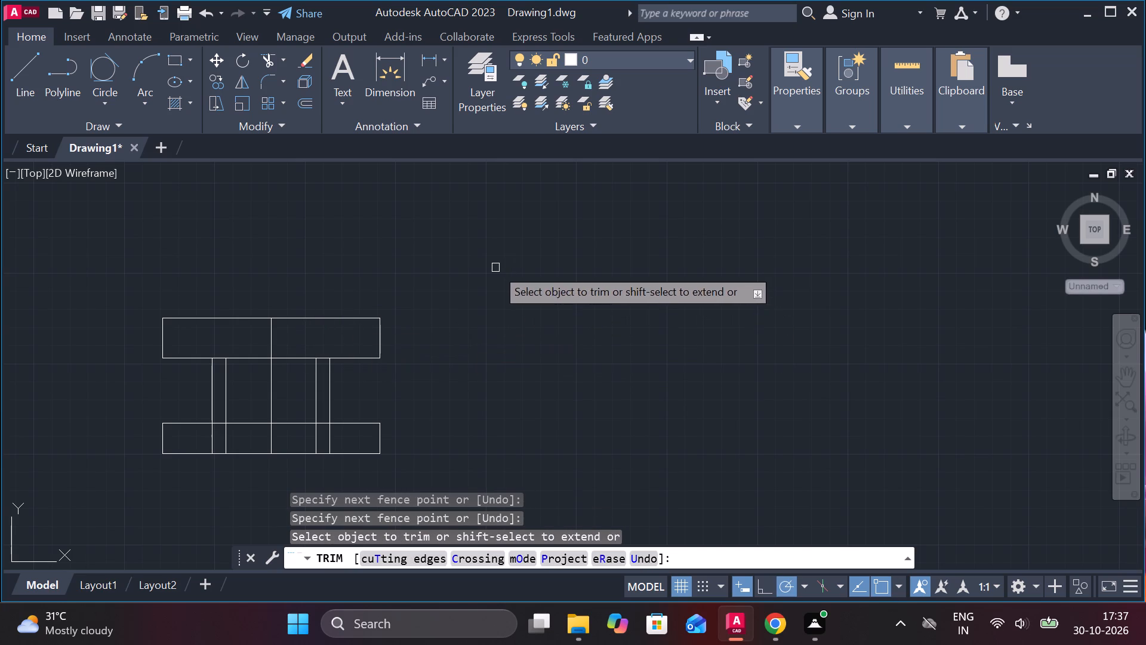
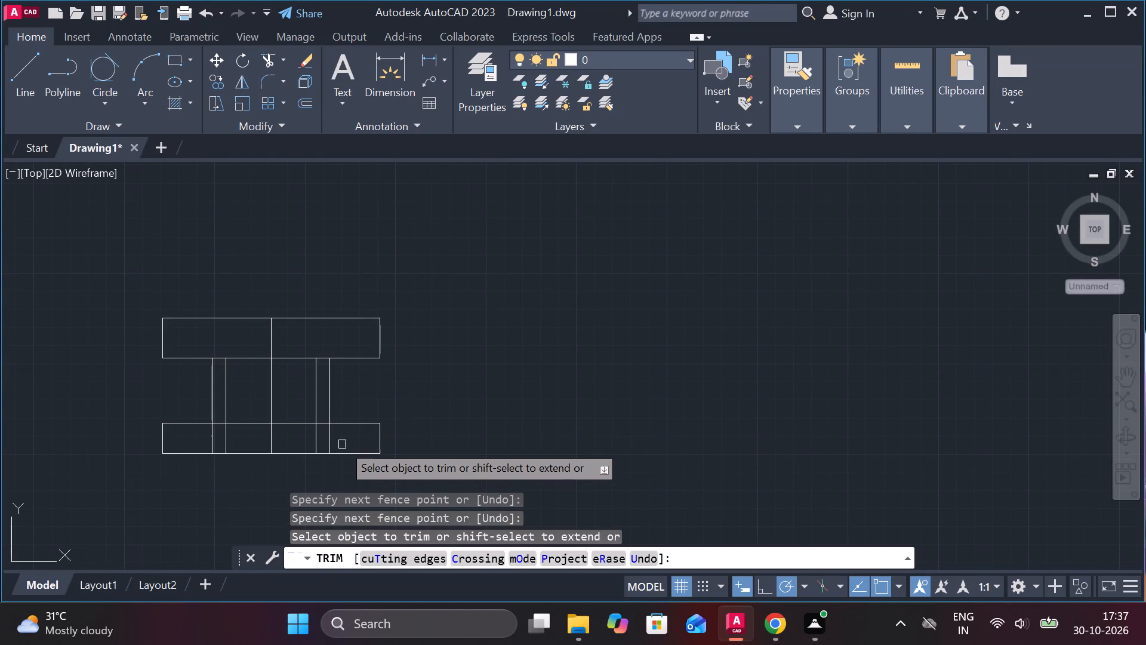
Trim the four vertical lines on both sides of the centre line inside the base block, keeping the centre line.
drag(342, 443, 306, 443)
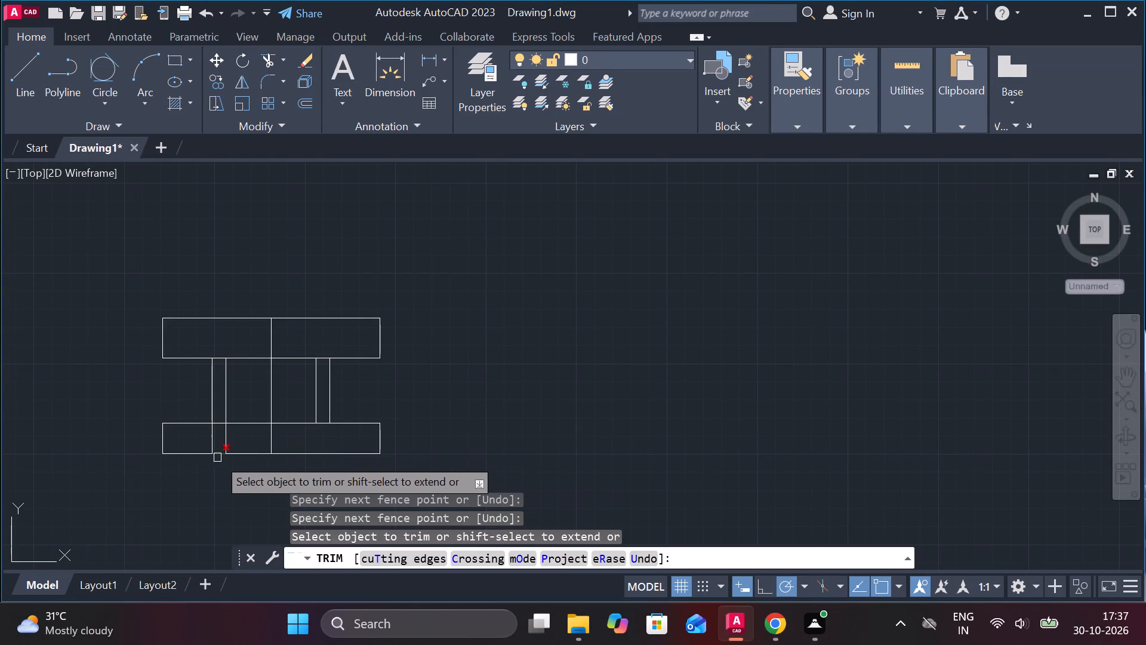
drag(245, 439, 187, 439)
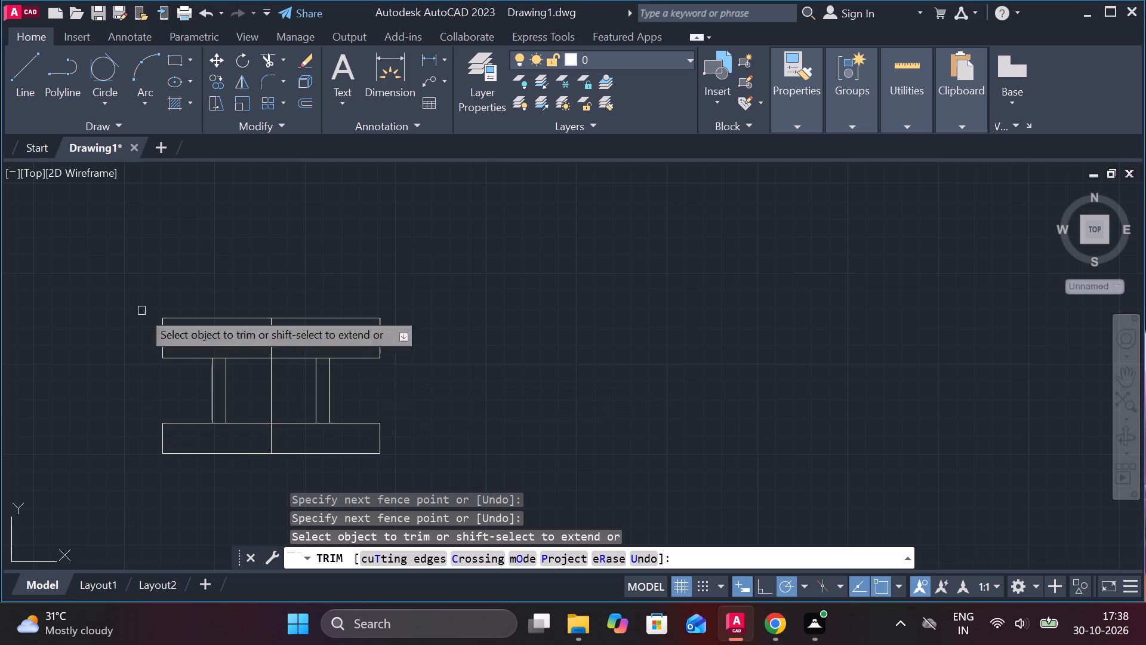
Fillet the base block's top edge with the inner vertical left of the centre line, using No trim mode and radius 5.
click(272, 81)
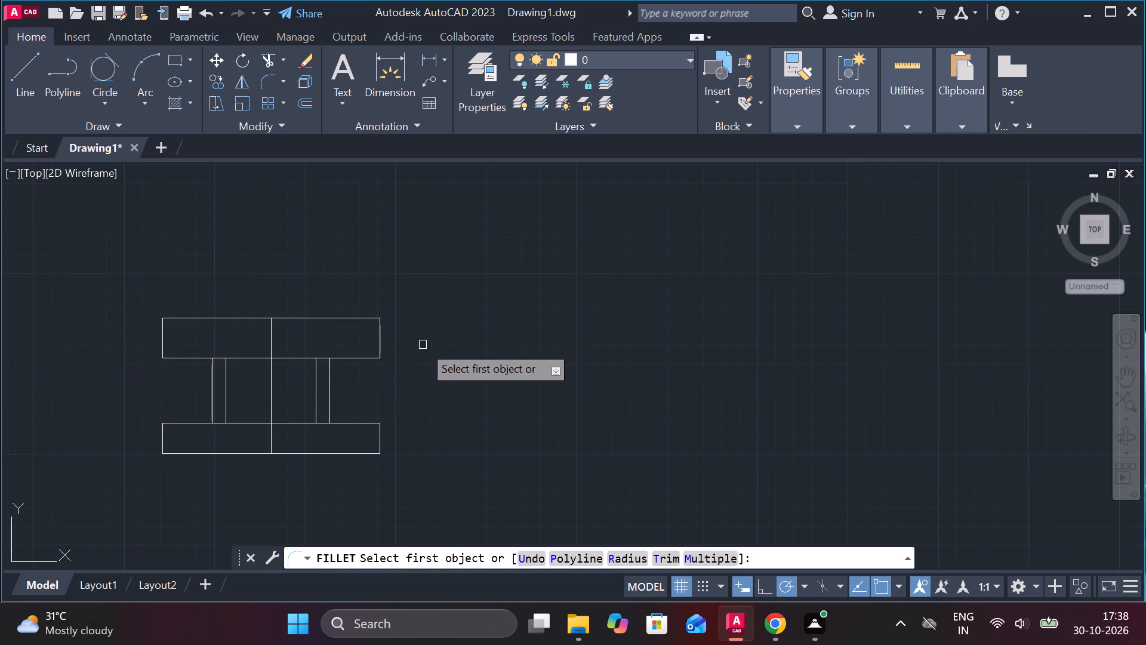
click(273, 77)
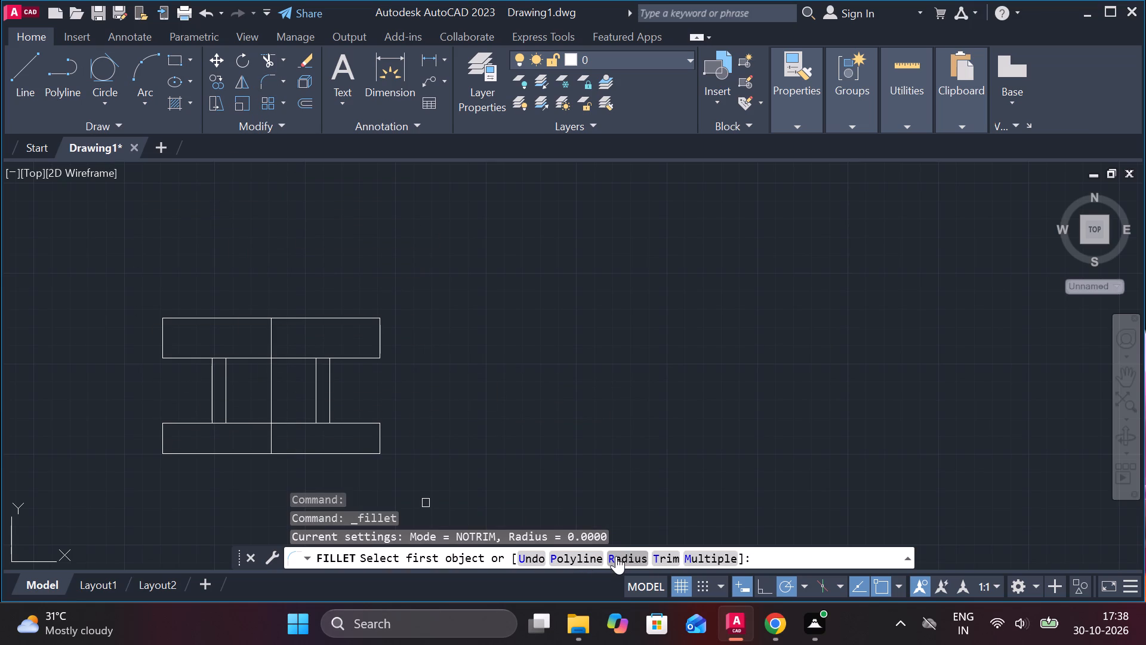
click(664, 561)
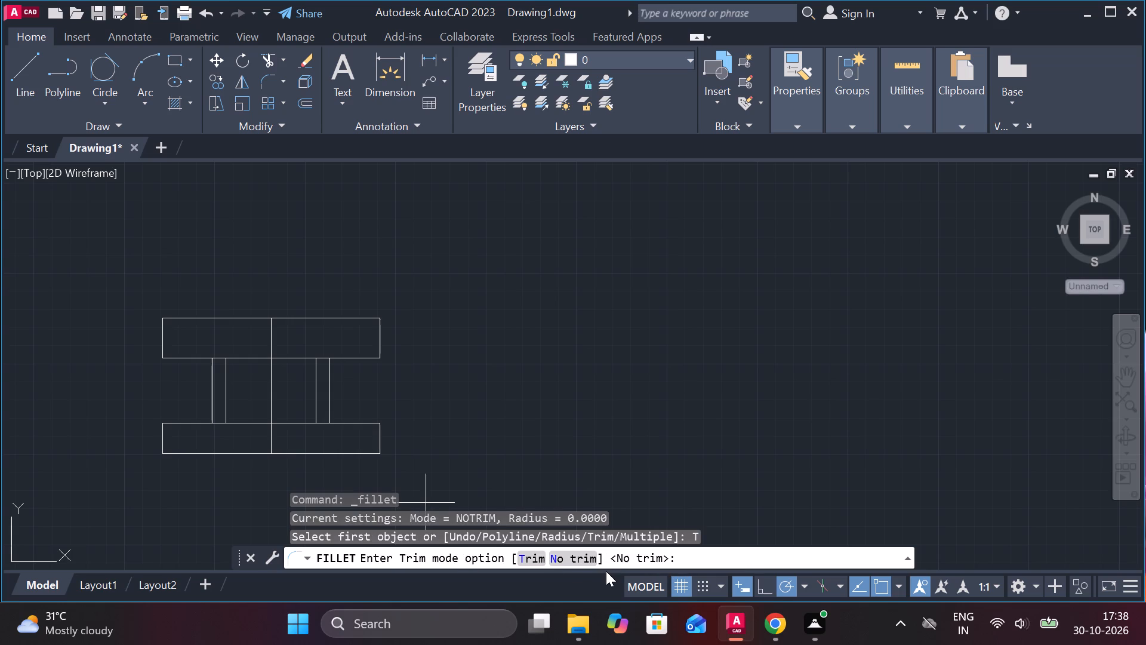
click(564, 558)
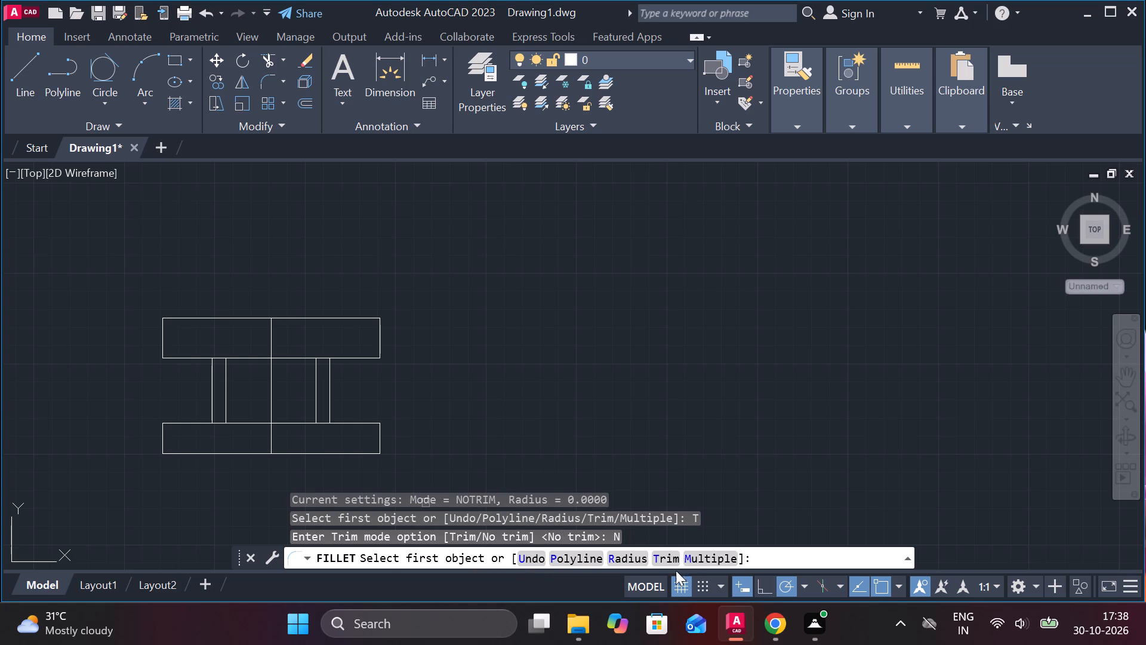
click(642, 562)
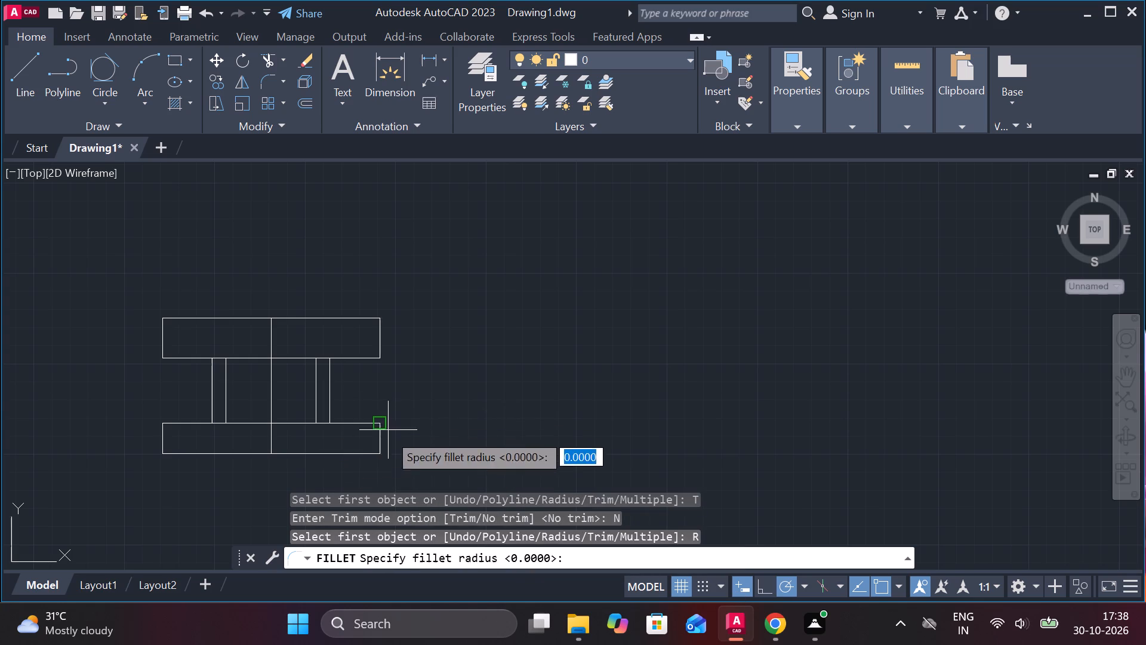
click(578, 561)
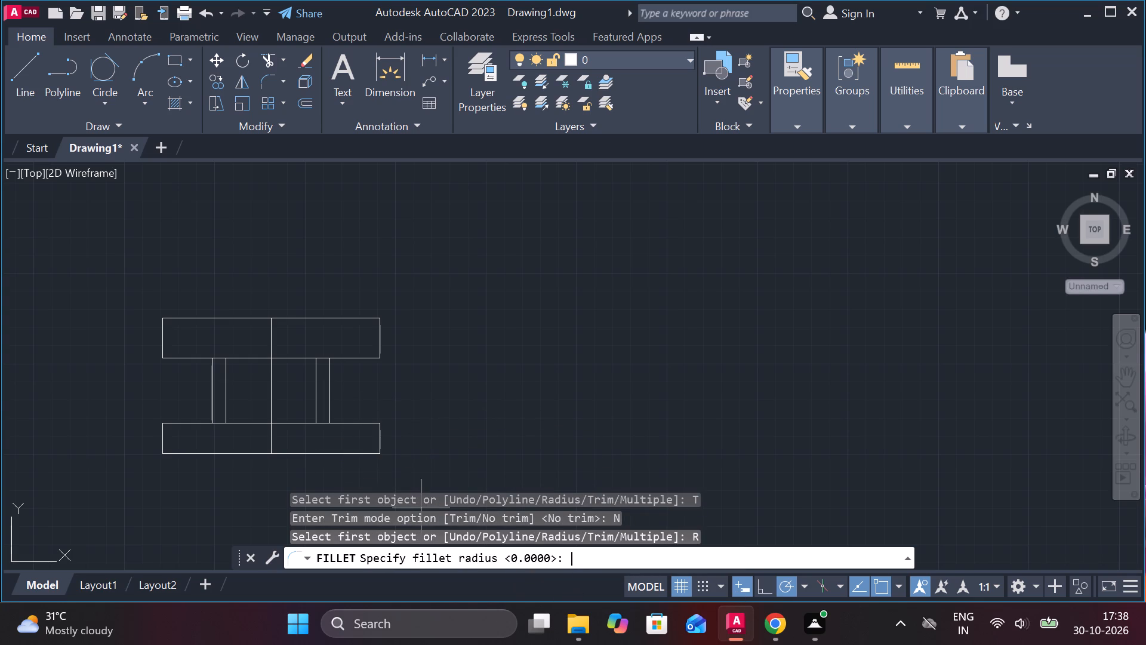
key(5)
key(Return)
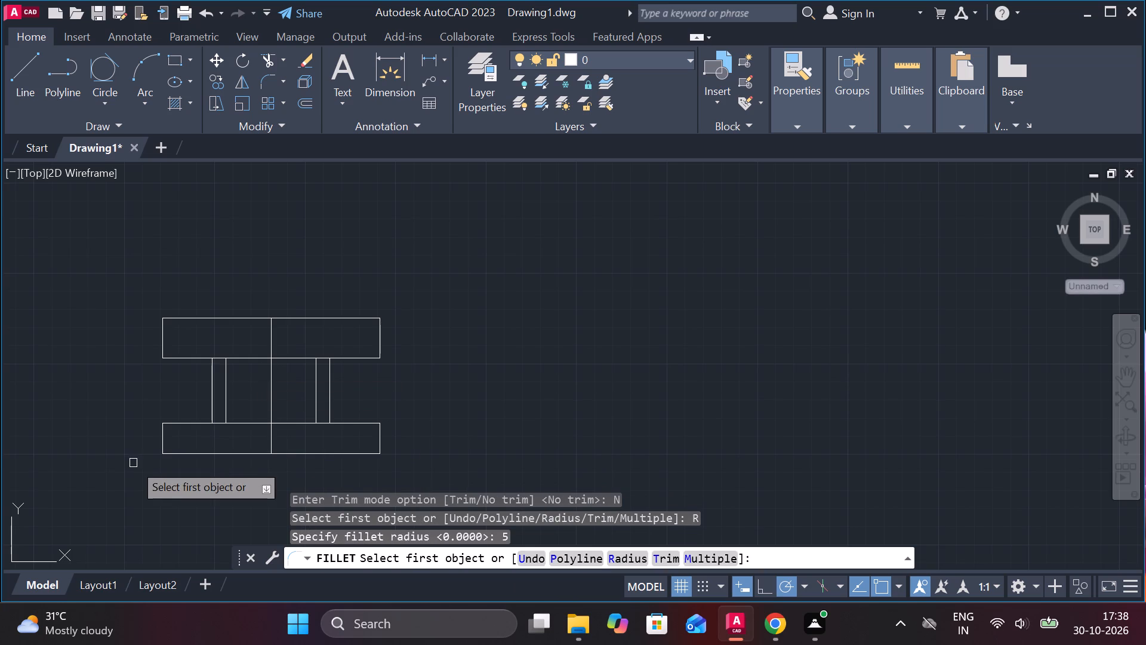
scroll(206, 439, up, 3)
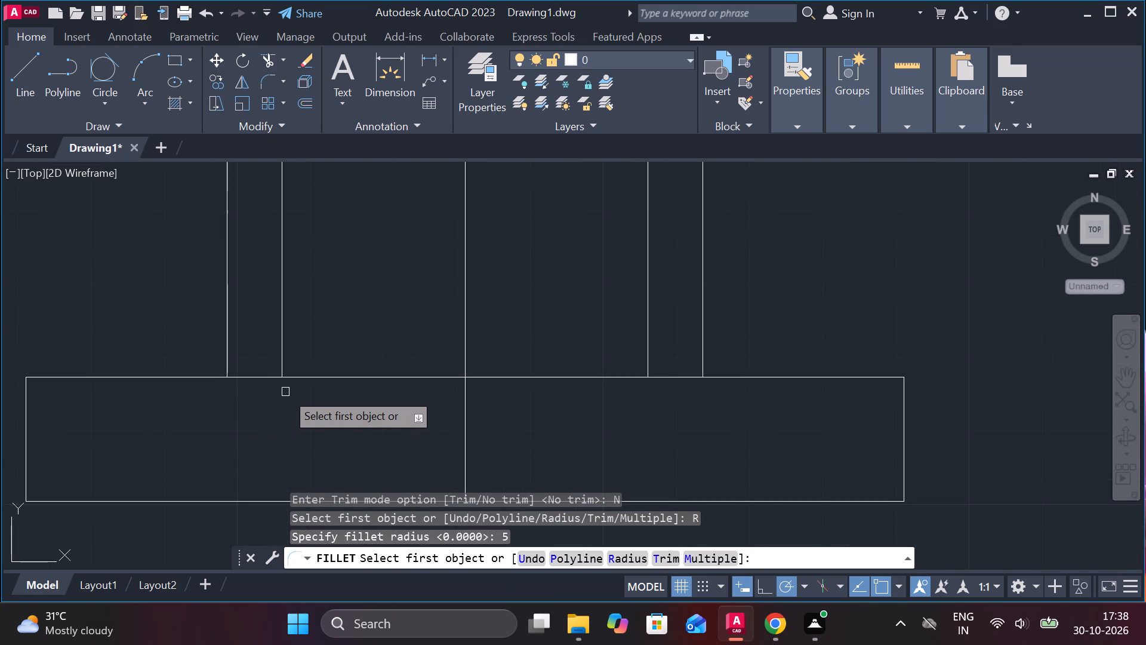
click(257, 376)
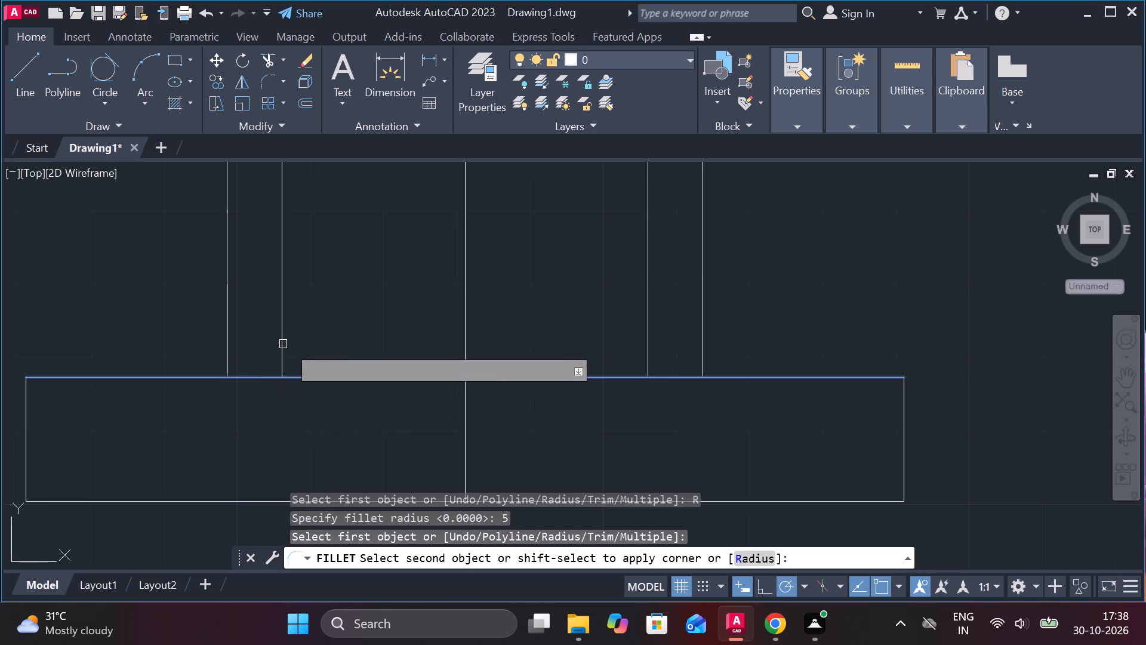
click(281, 345)
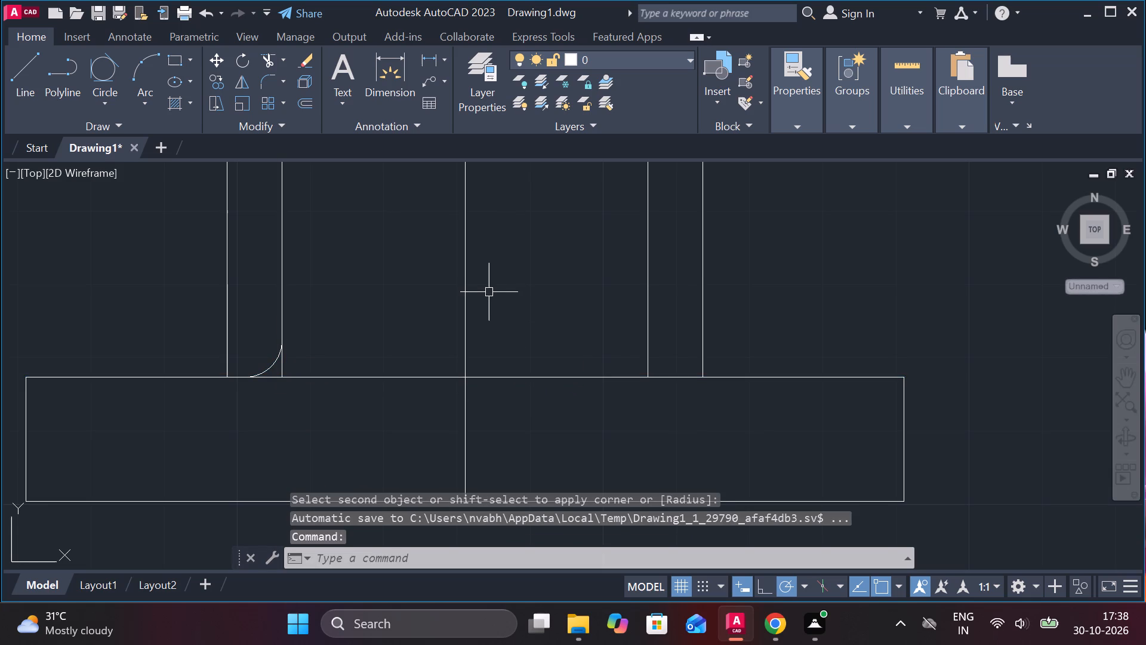
Fillet the base block's top edge with the inner vertical right of the centre line, using the same radius 5.
scroll(571, 370, down, 1)
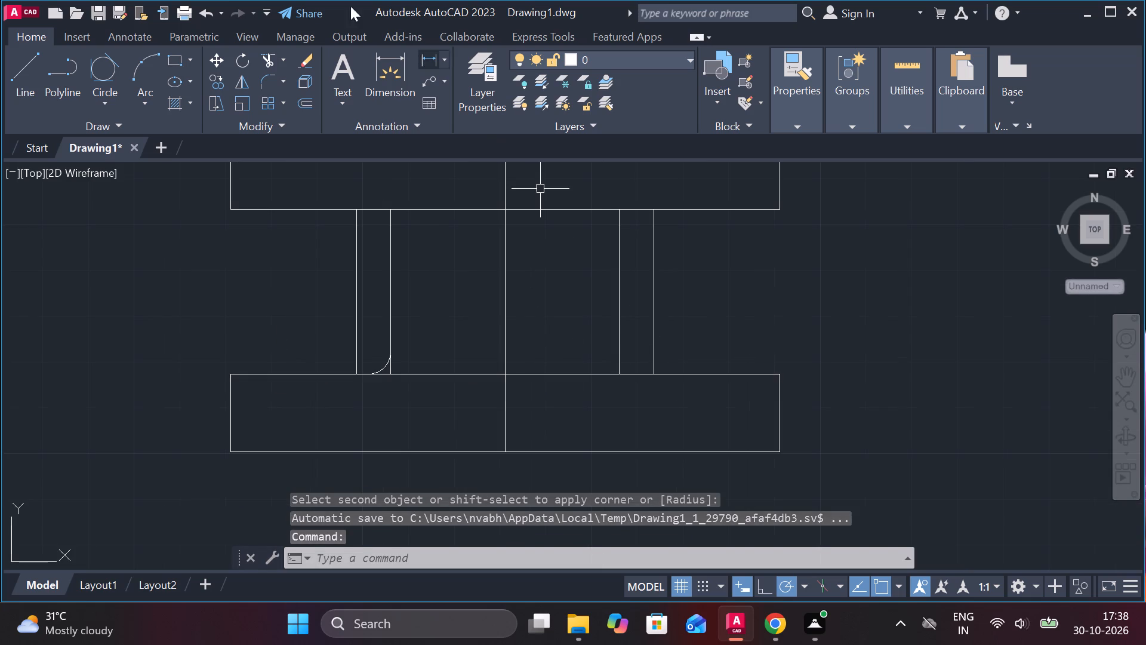
click(273, 76)
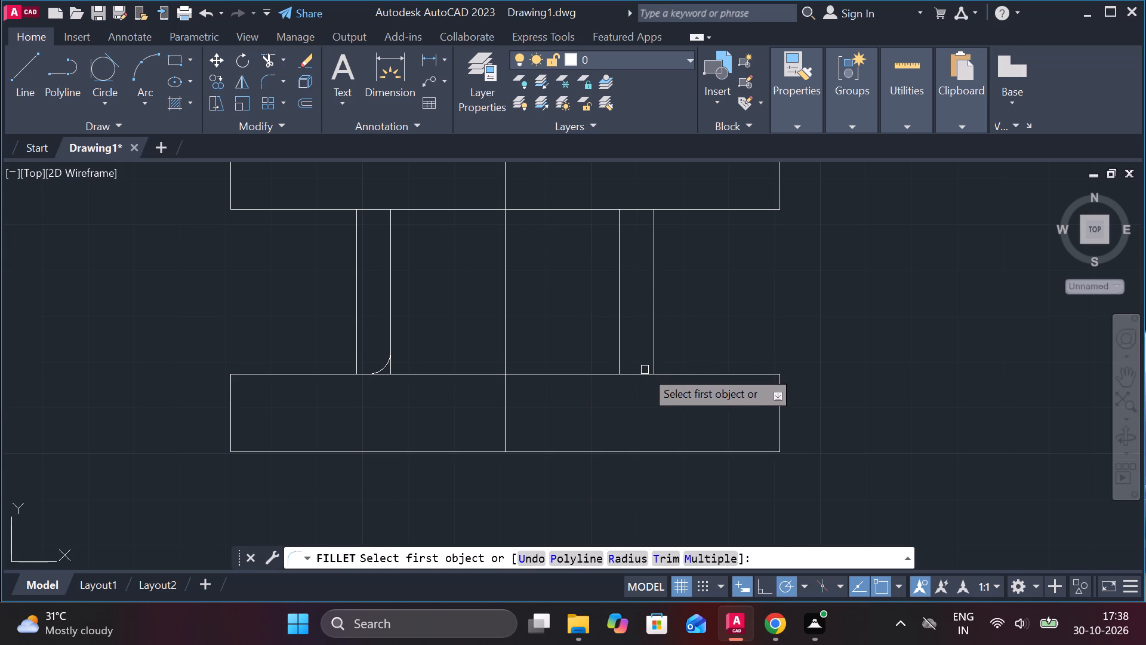
click(643, 371)
click(623, 346)
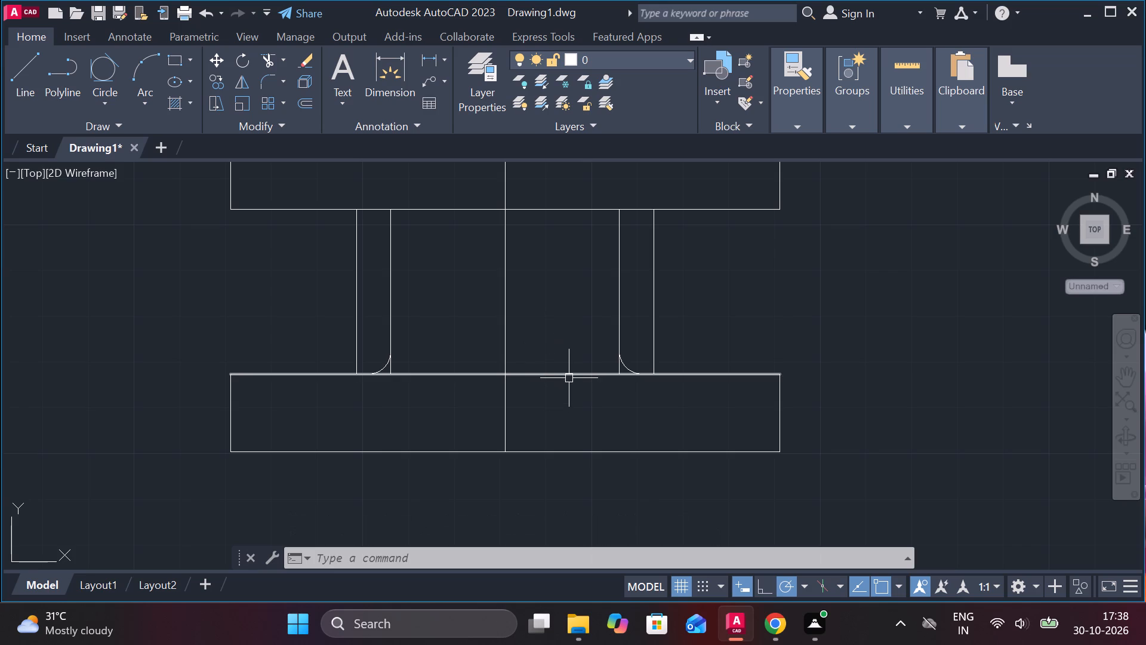
scroll(572, 385, down, 2)
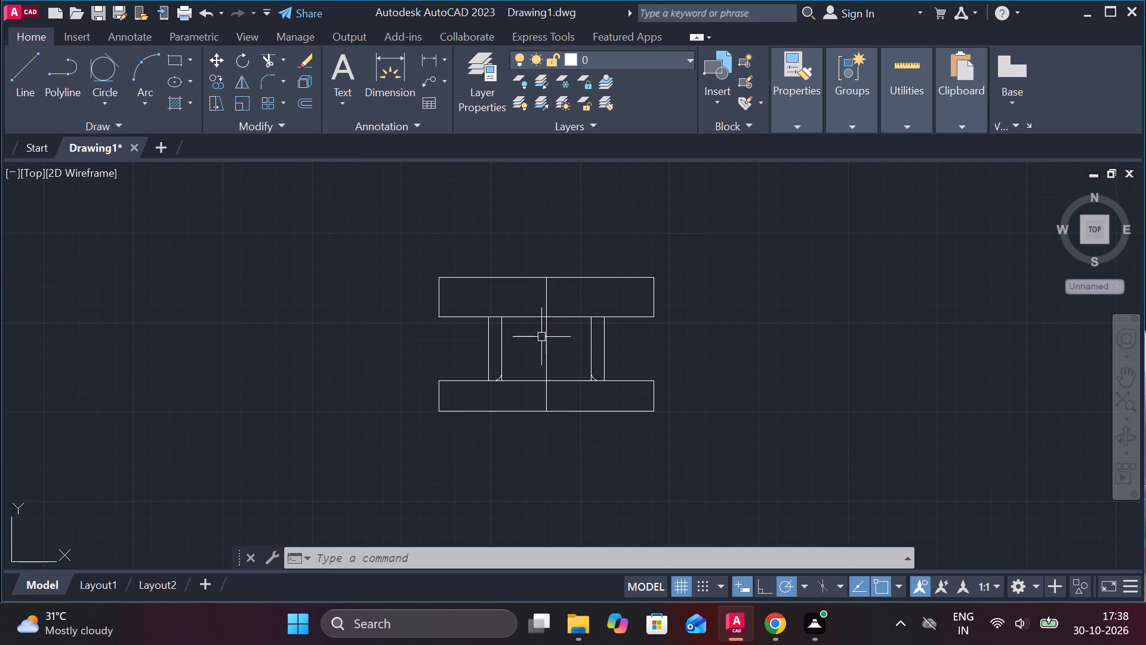
scroll(555, 351, up, 2)
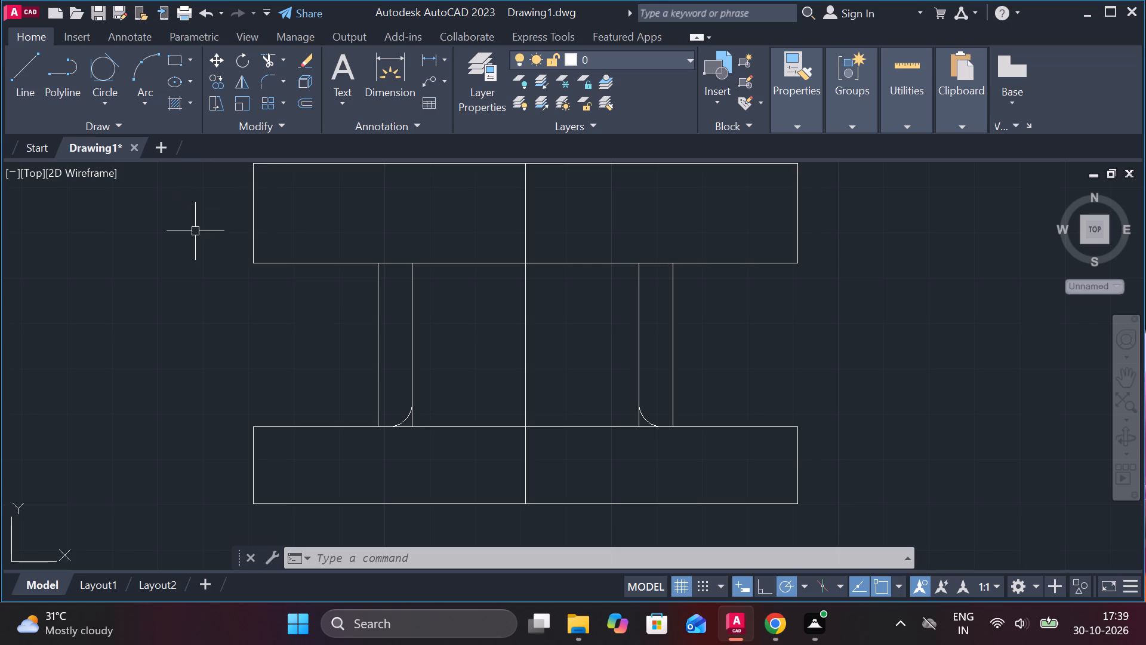
key(Escape)
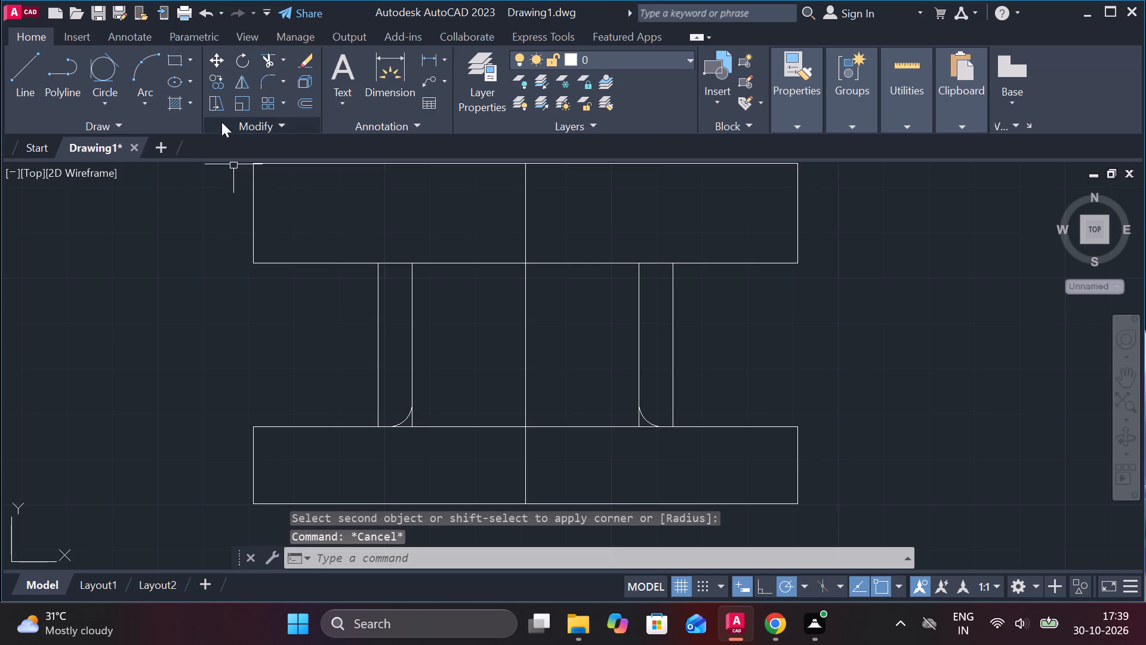
Copy the upper block's bottom line 12 straight down from its midpoint.
click(458, 266)
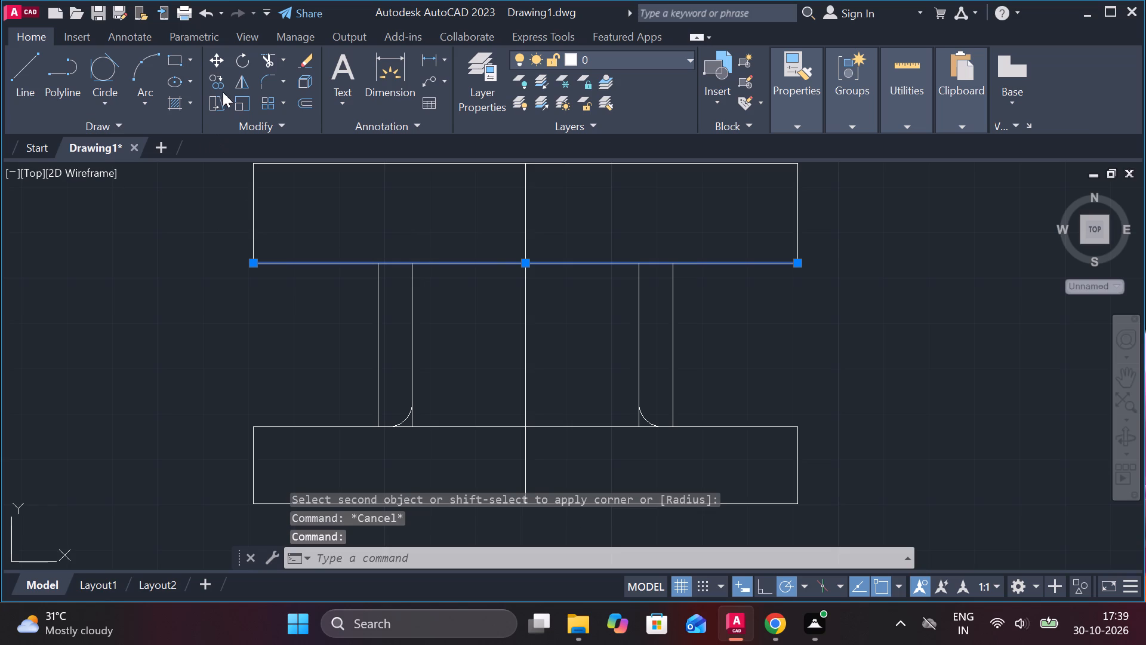
click(215, 82)
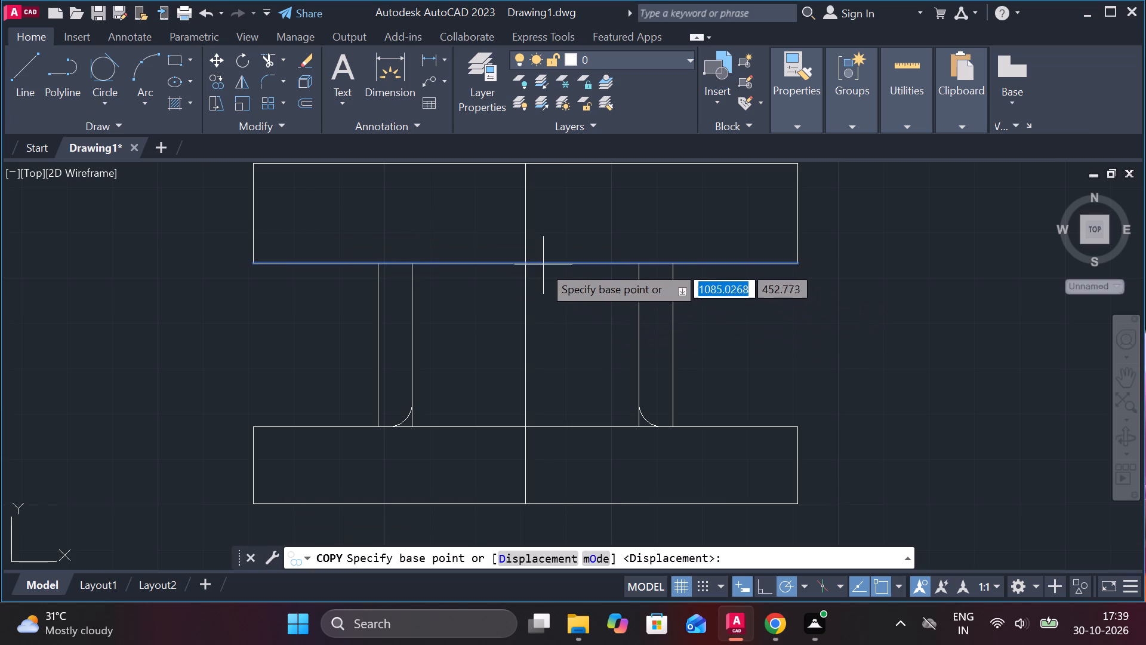
click(522, 261)
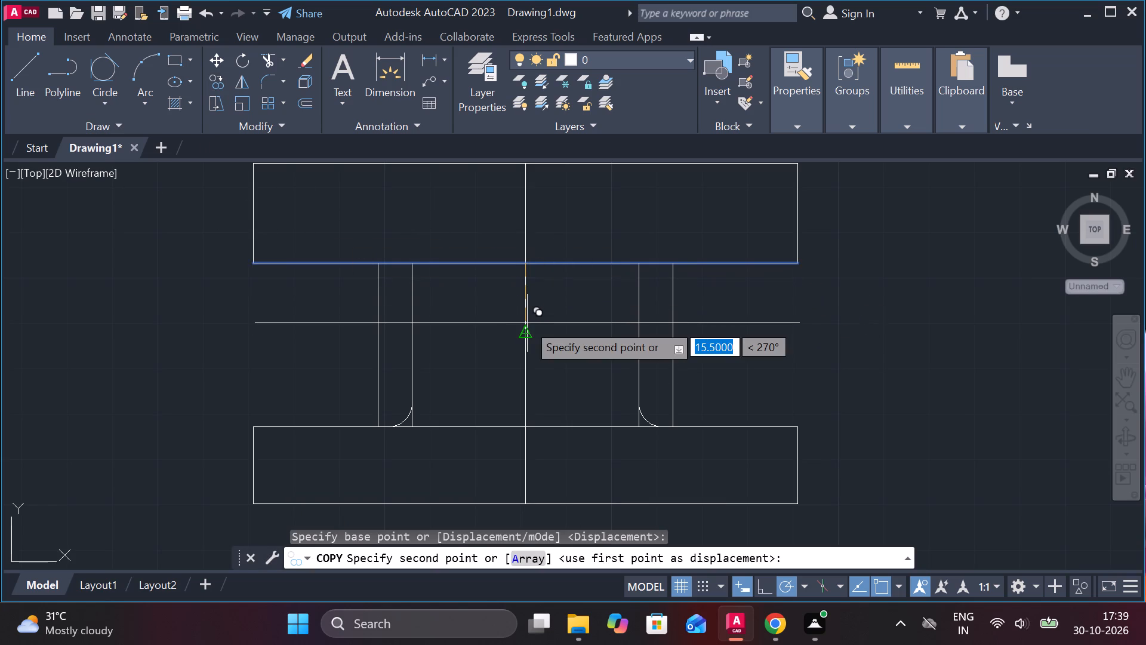
text(12)
key(Return)
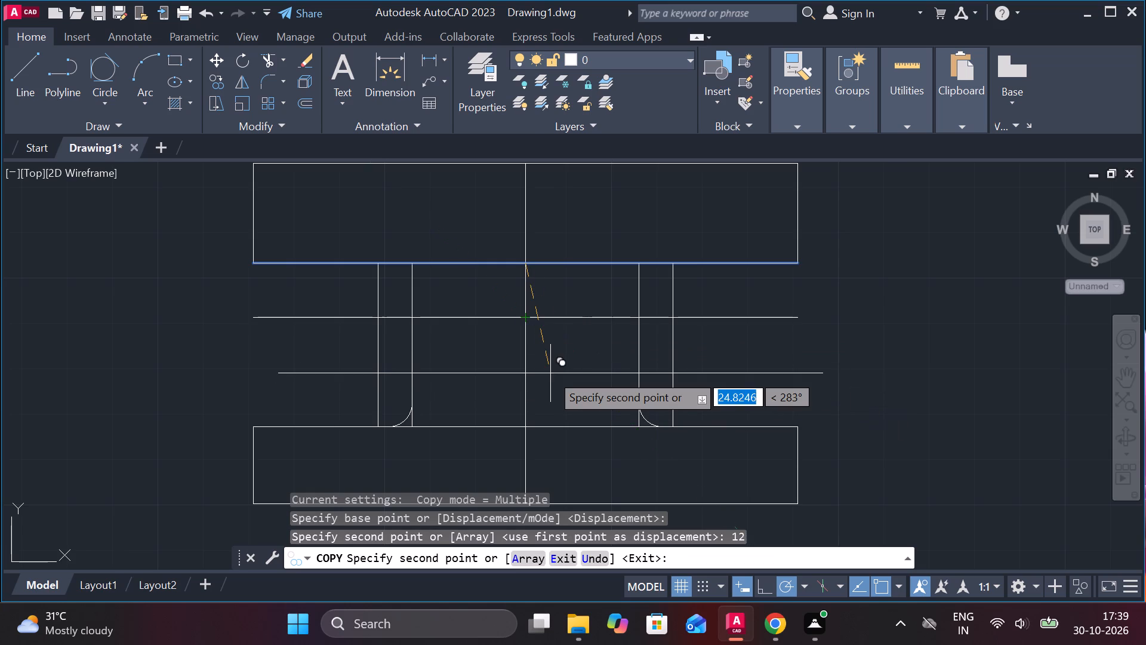
key(Escape)
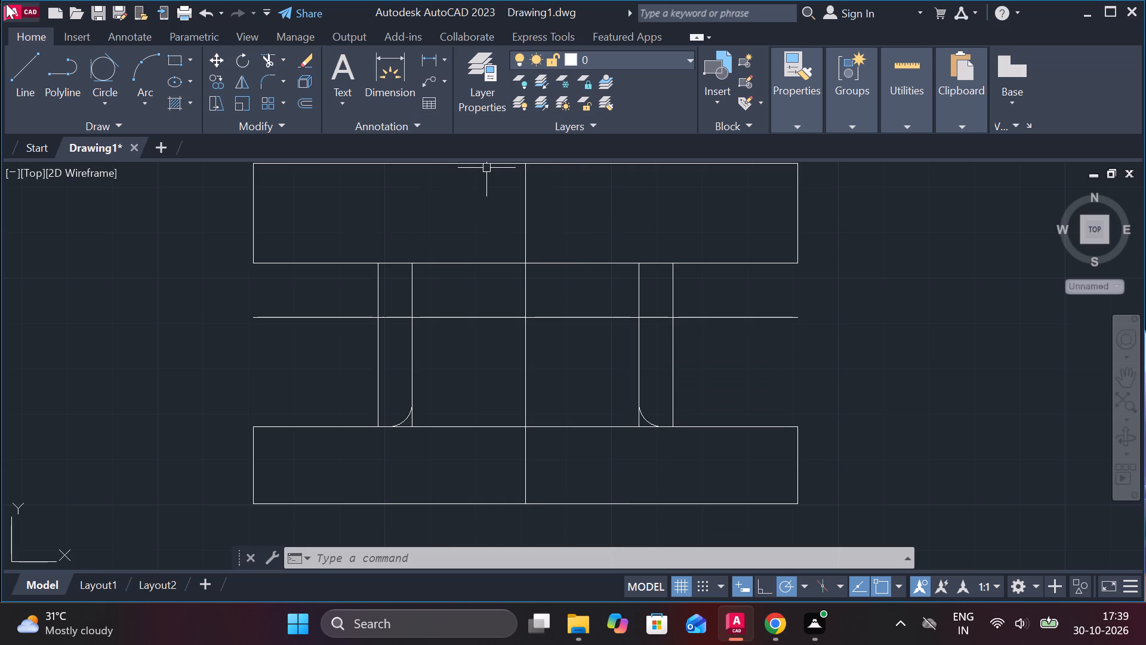
Fillet the copied horizontal line with the inner vertical right of the centre line, rounding below the line at radius 5.
click(269, 83)
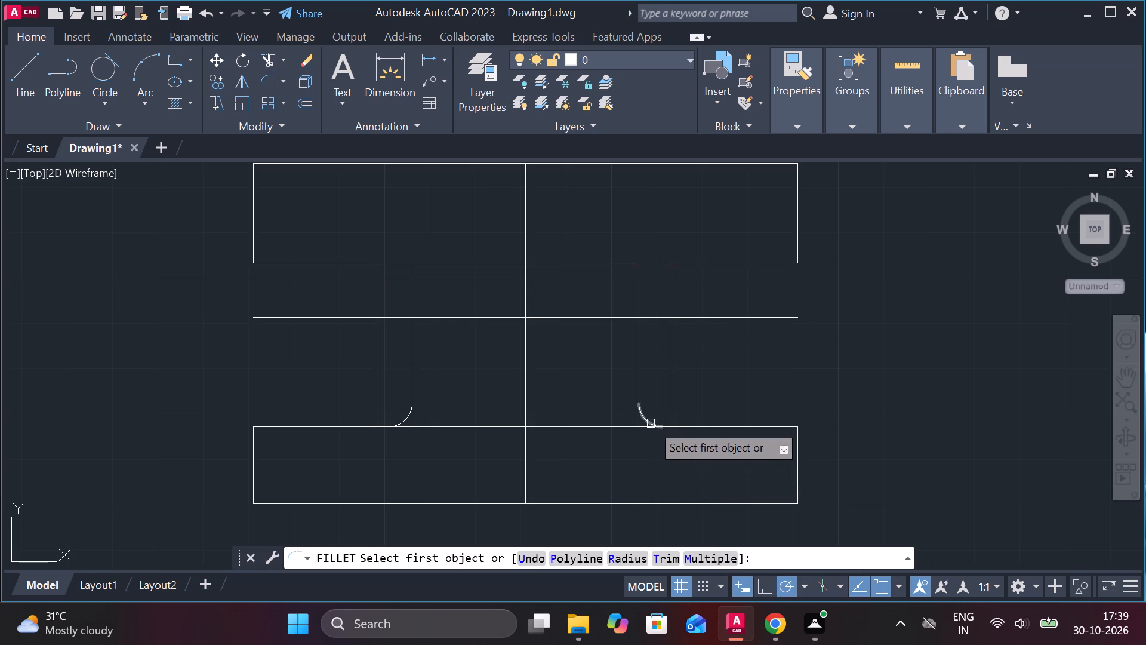
click(643, 351)
click(664, 316)
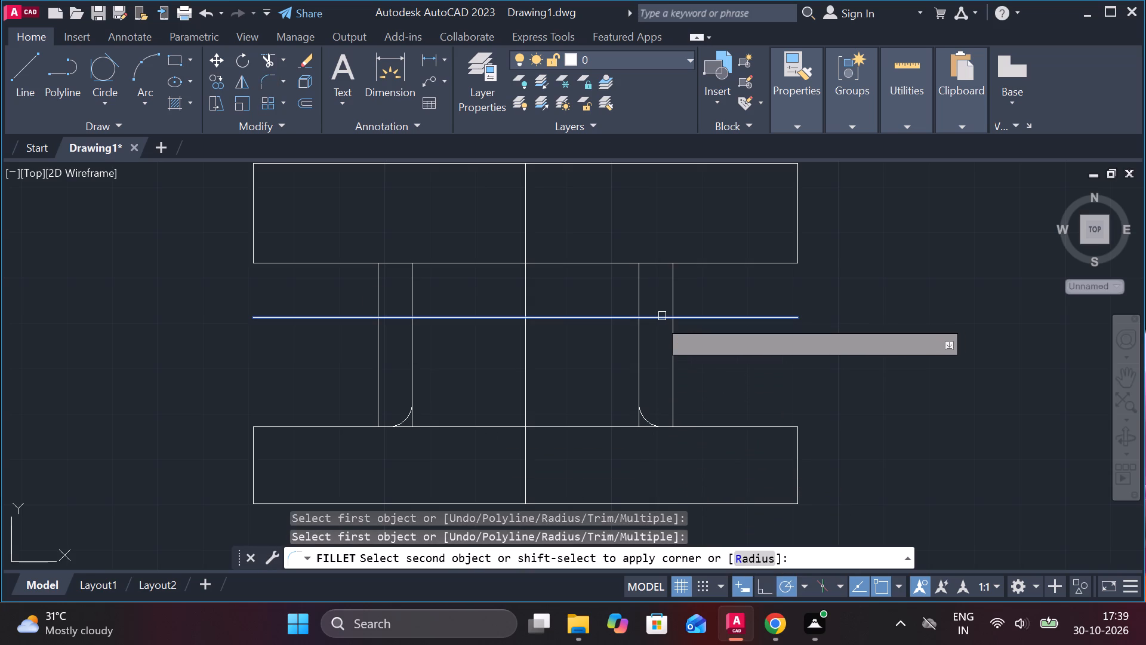
click(637, 343)
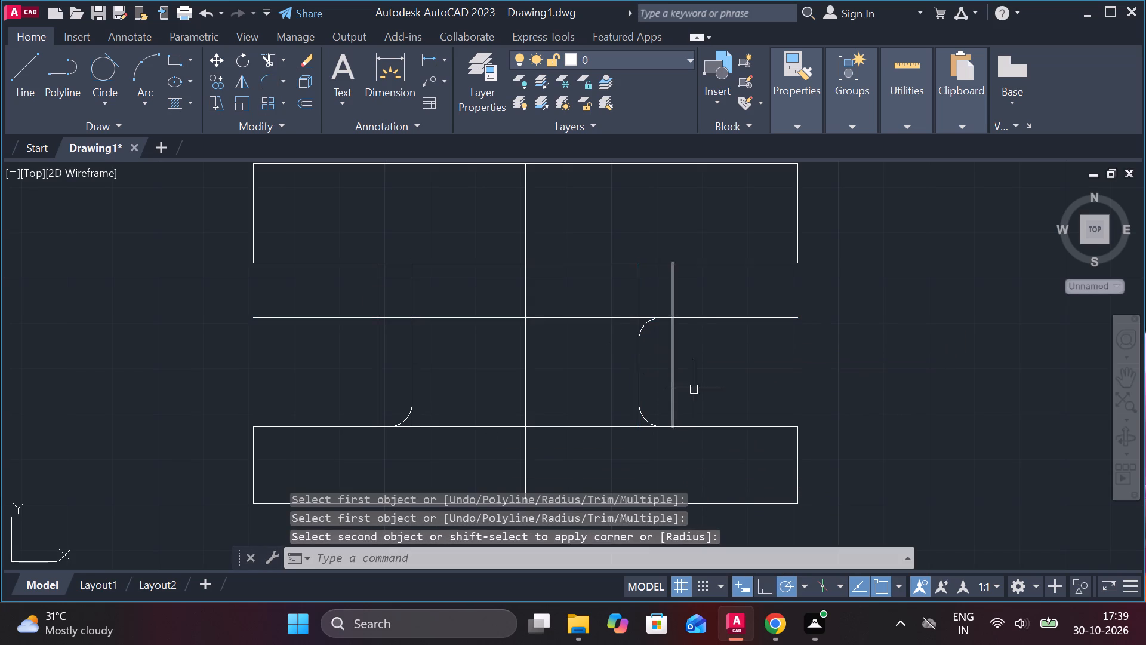
Fillet the new upper arc with the outer vertical right of the centre line at radius 5 to form an S-curve.
scroll(662, 311, up, 3)
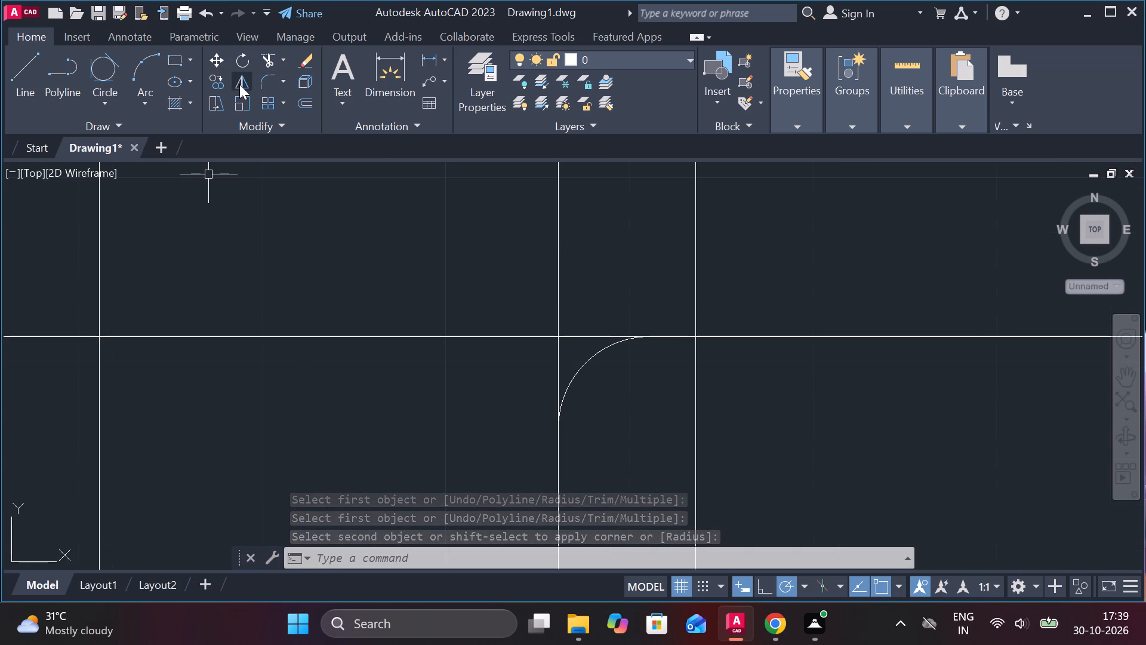
click(269, 84)
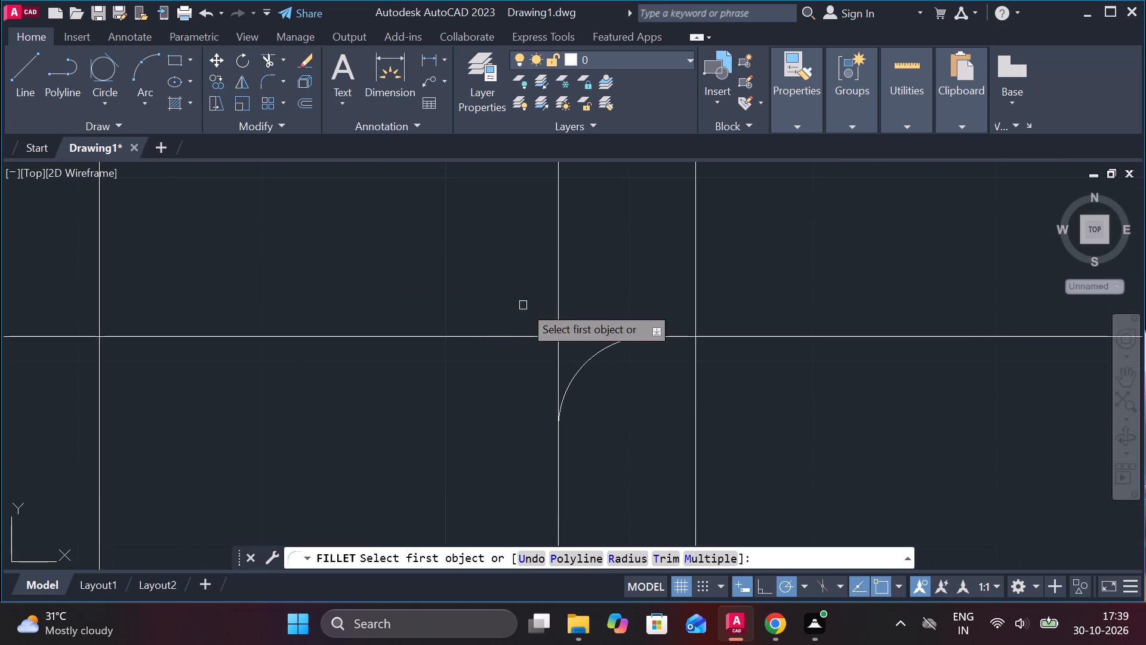
click(604, 351)
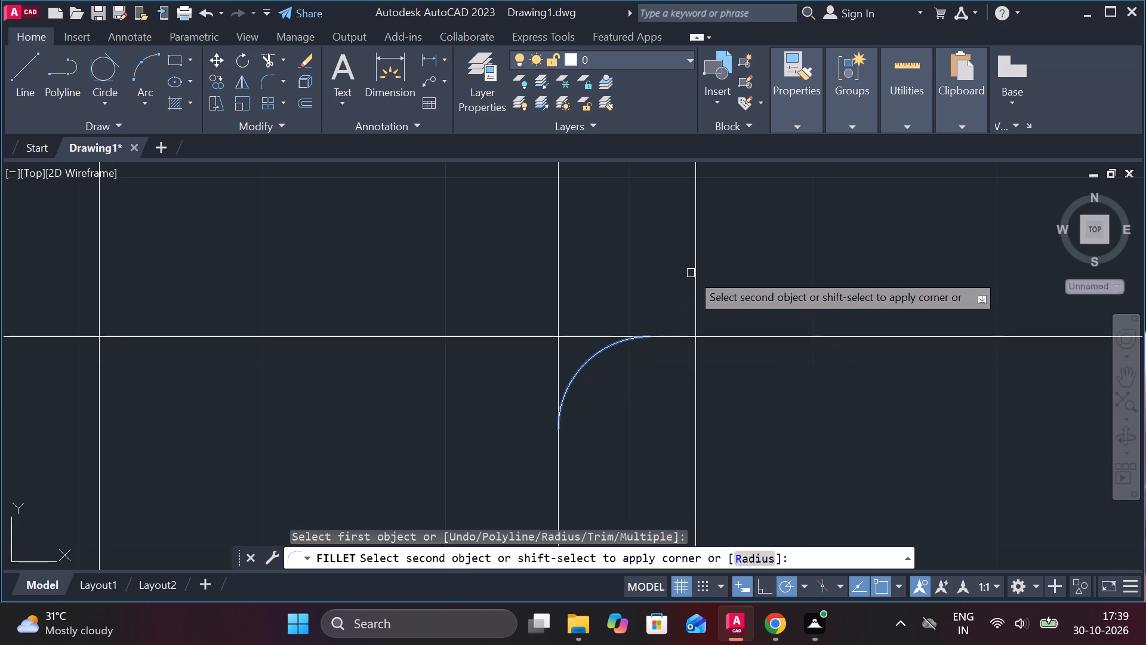
click(695, 266)
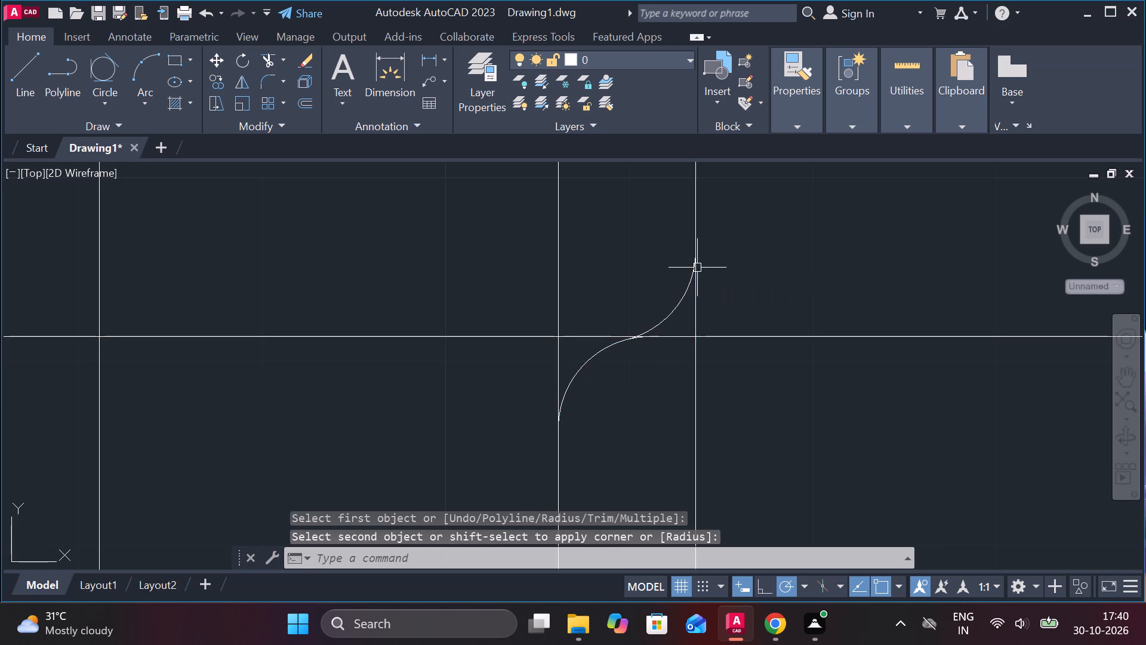
Fillet the outer vertical right of the centre line with the upper block's bottom edge at radius 5, curving outward.
scroll(741, 278, down, 2)
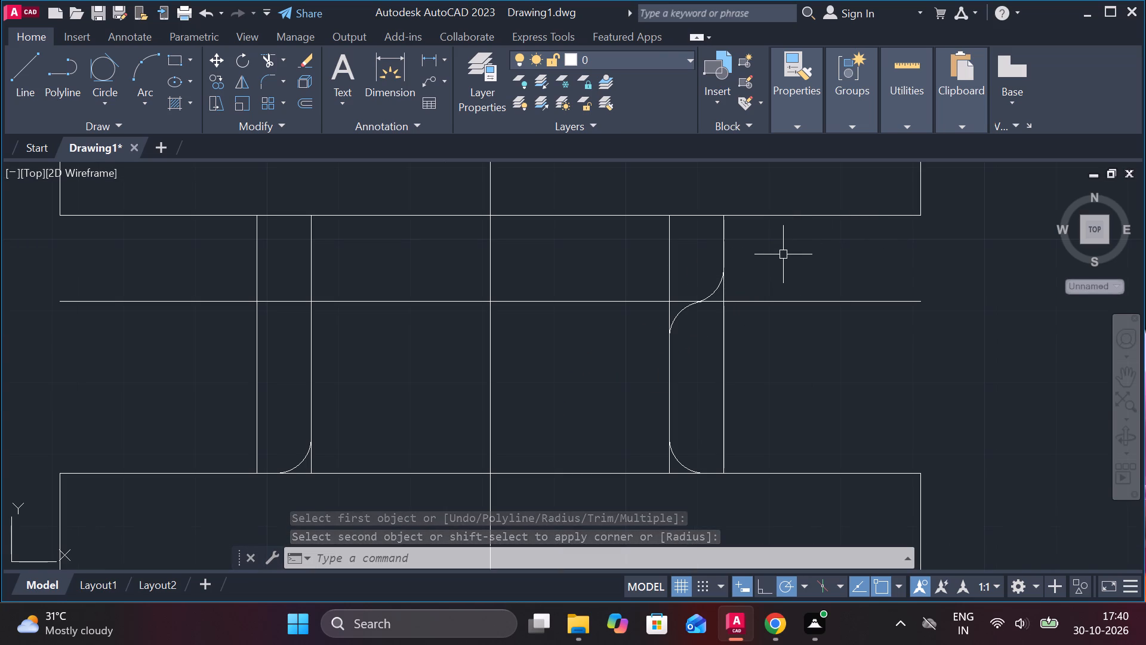
click(264, 82)
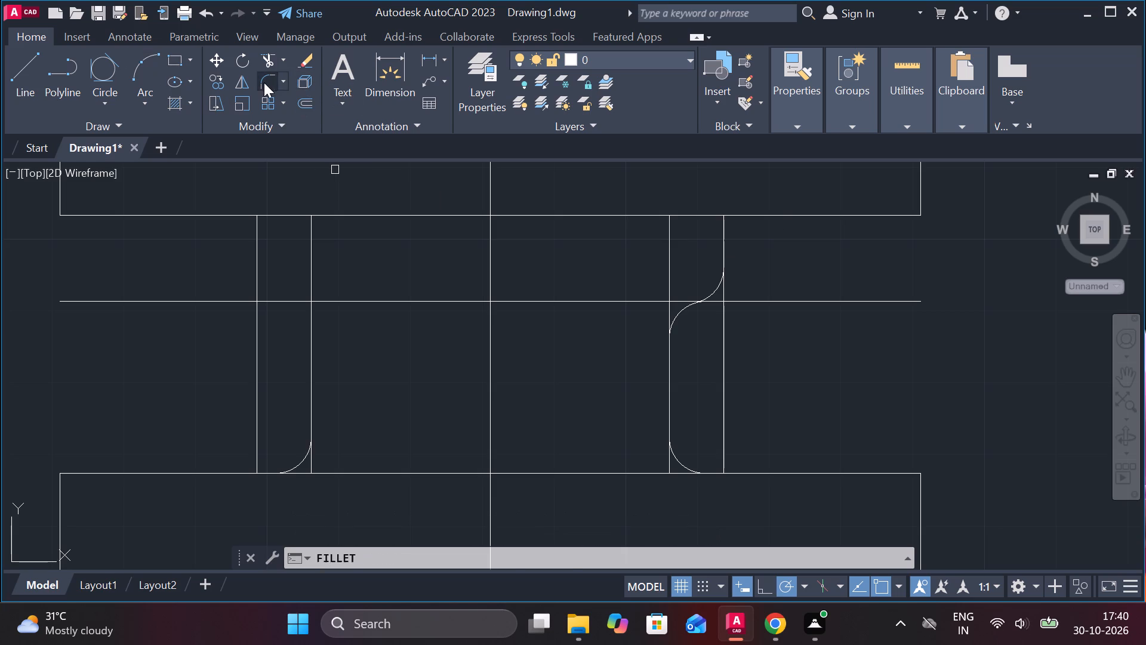
click(725, 234)
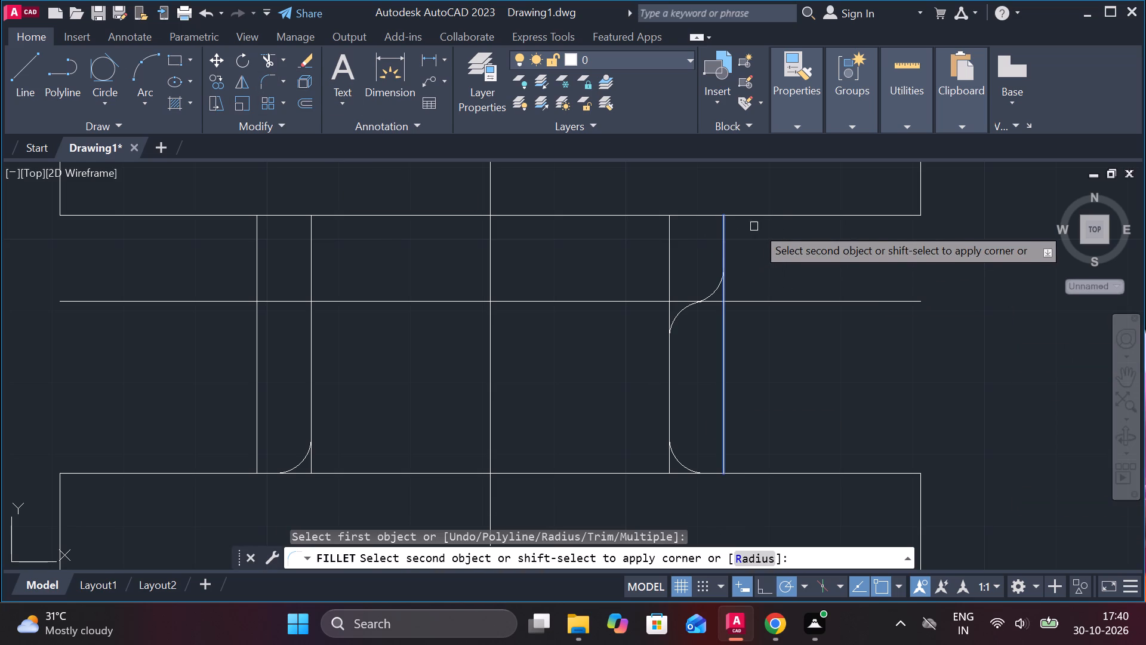
click(760, 215)
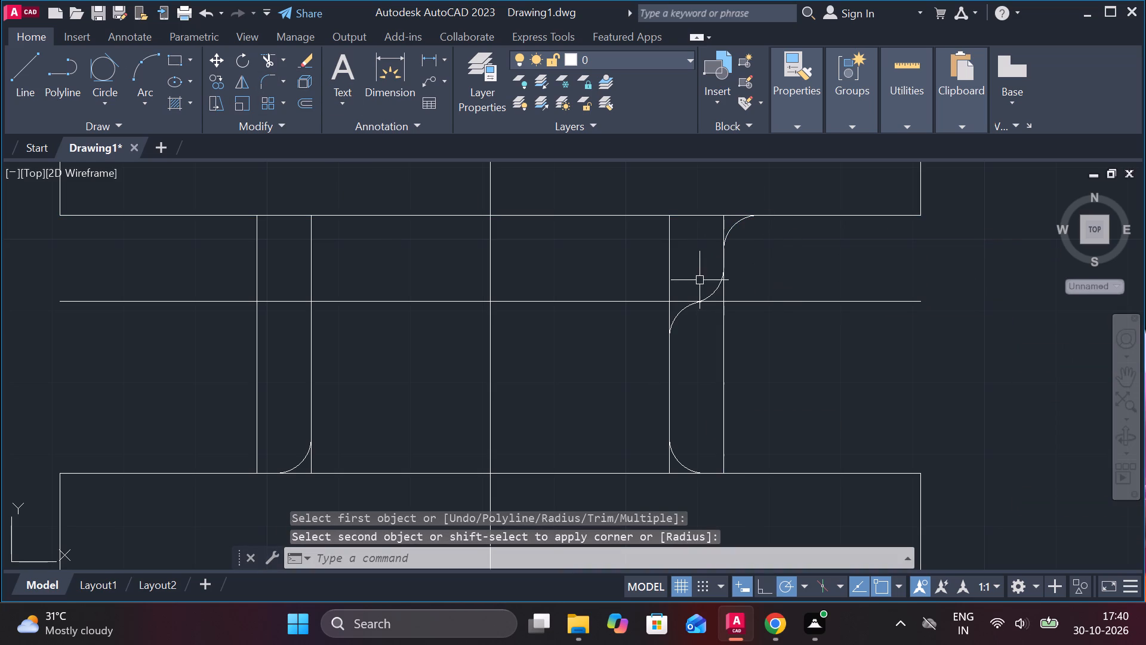
scroll(700, 280, down, 2)
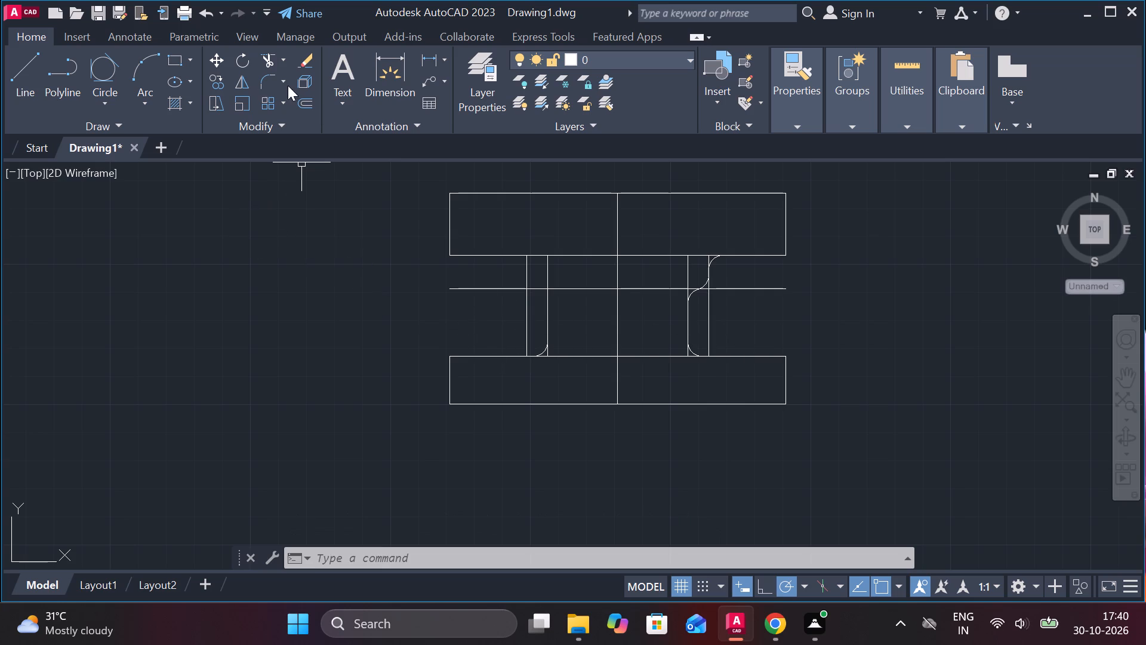
Fillet the copied horizontal line with the inner vertical left of the centre line, rounding below the line at radius 5.
click(269, 81)
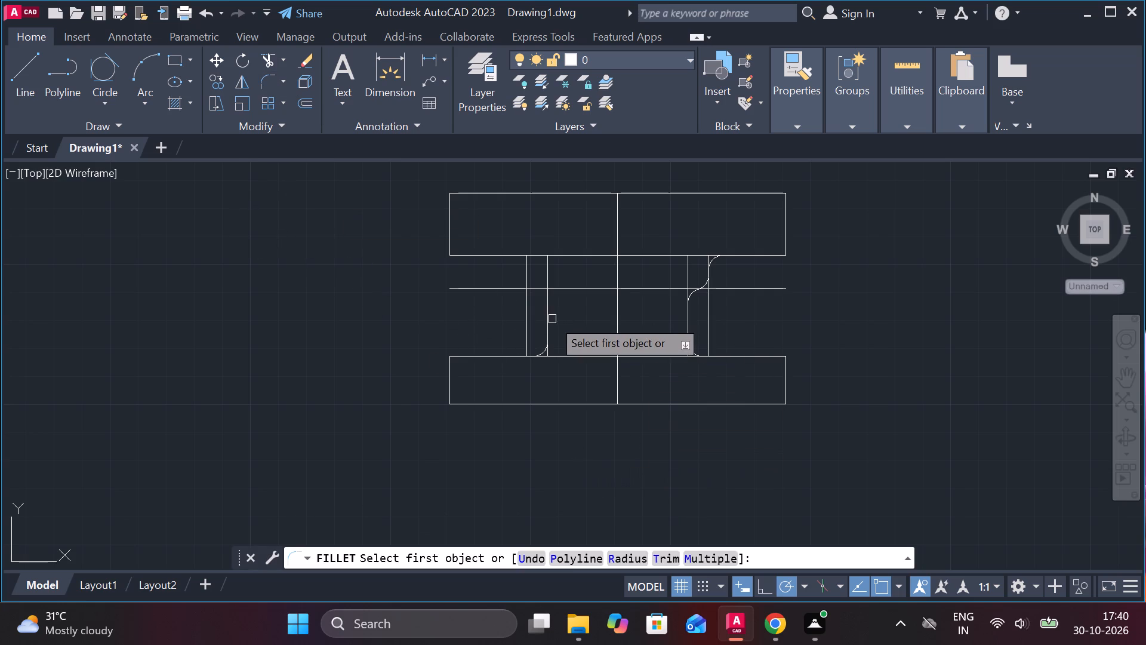
scroll(552, 319, up, 2)
click(532, 296)
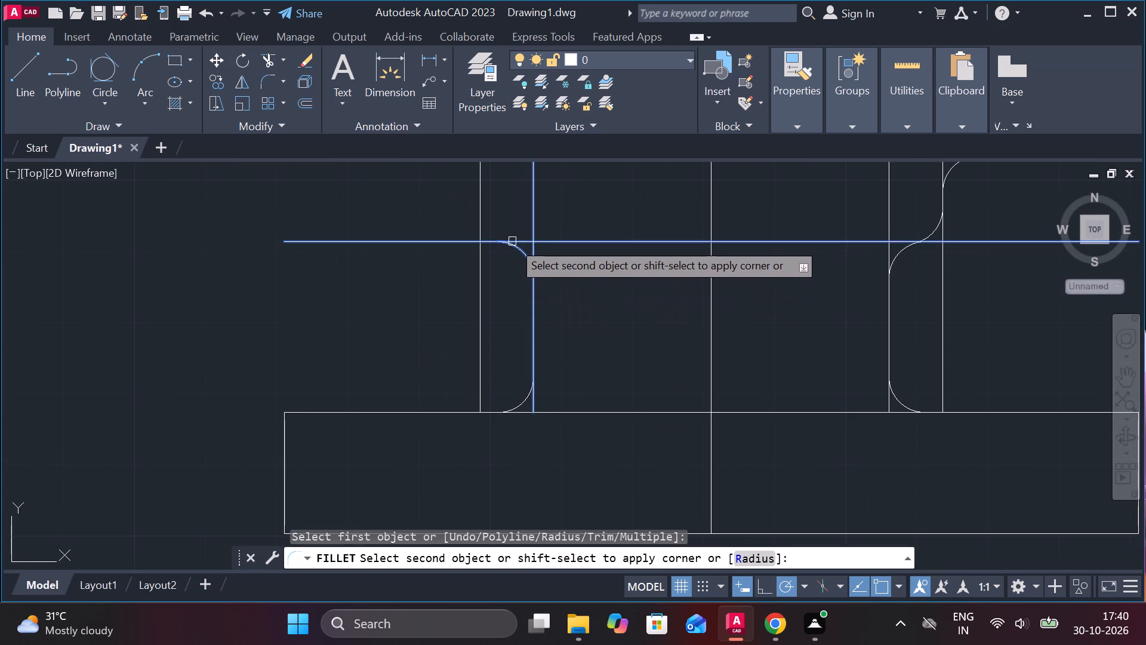
click(512, 241)
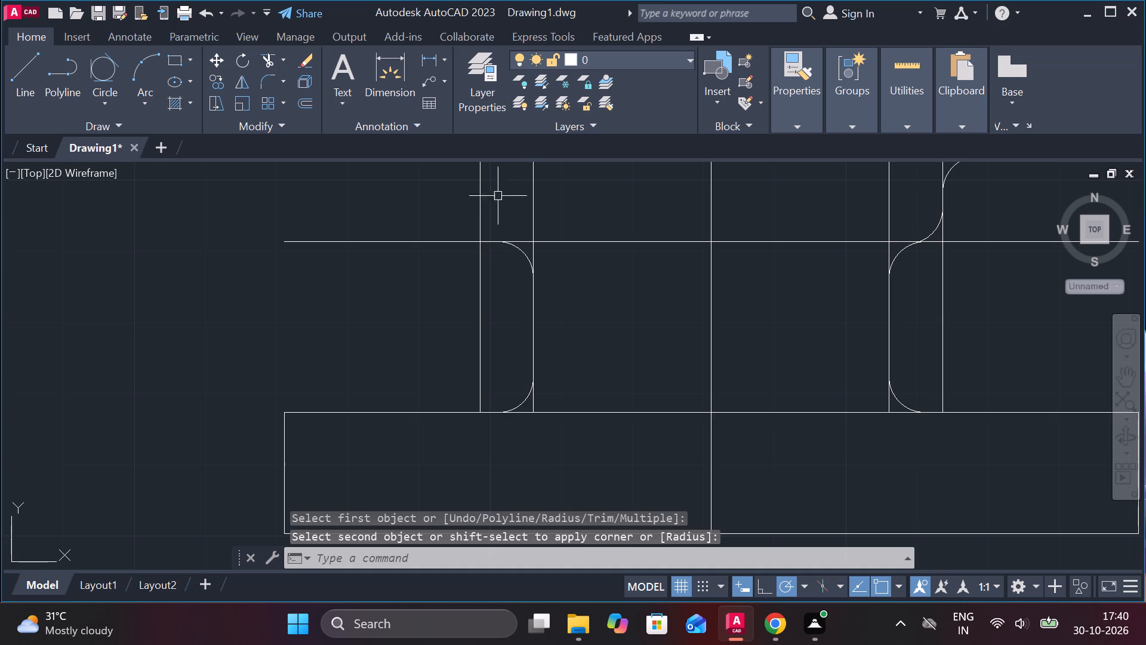
Fillet the new upper arc with the outer vertical left of the centre line at radius 5 to form an S-curve.
scroll(510, 252, up, 1)
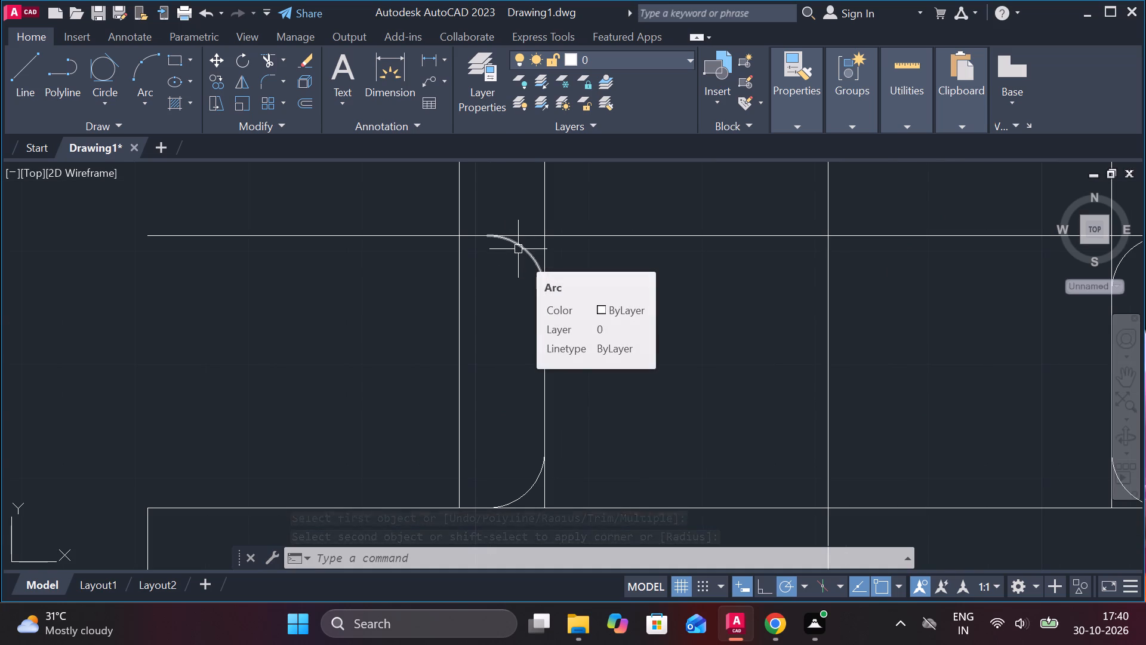
key(space)
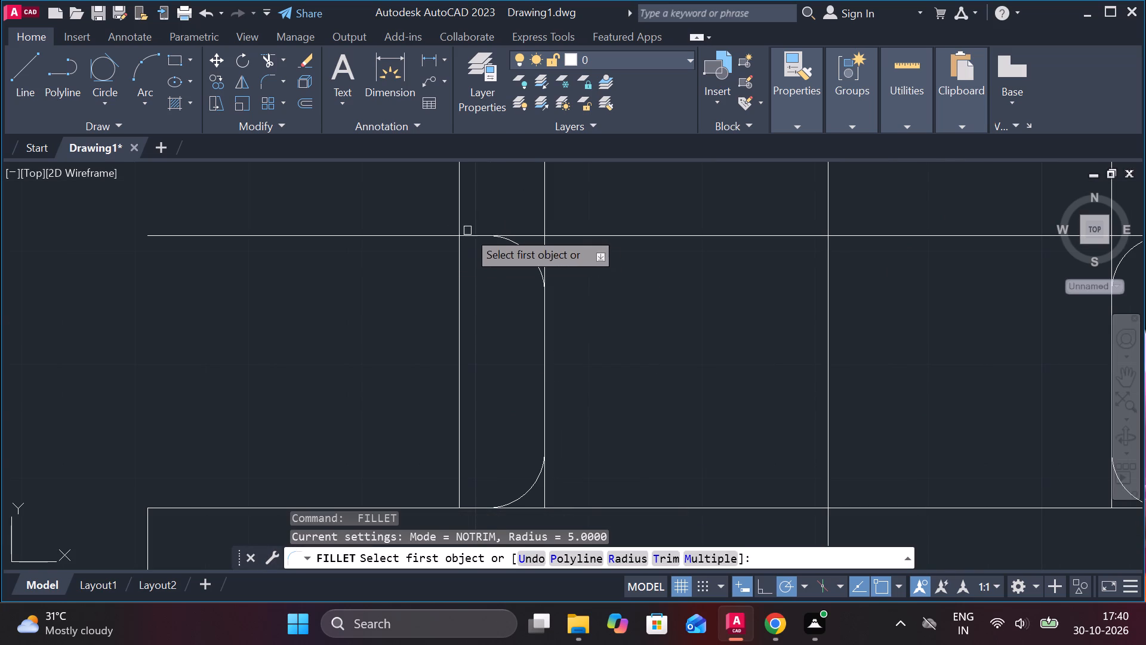
click(520, 246)
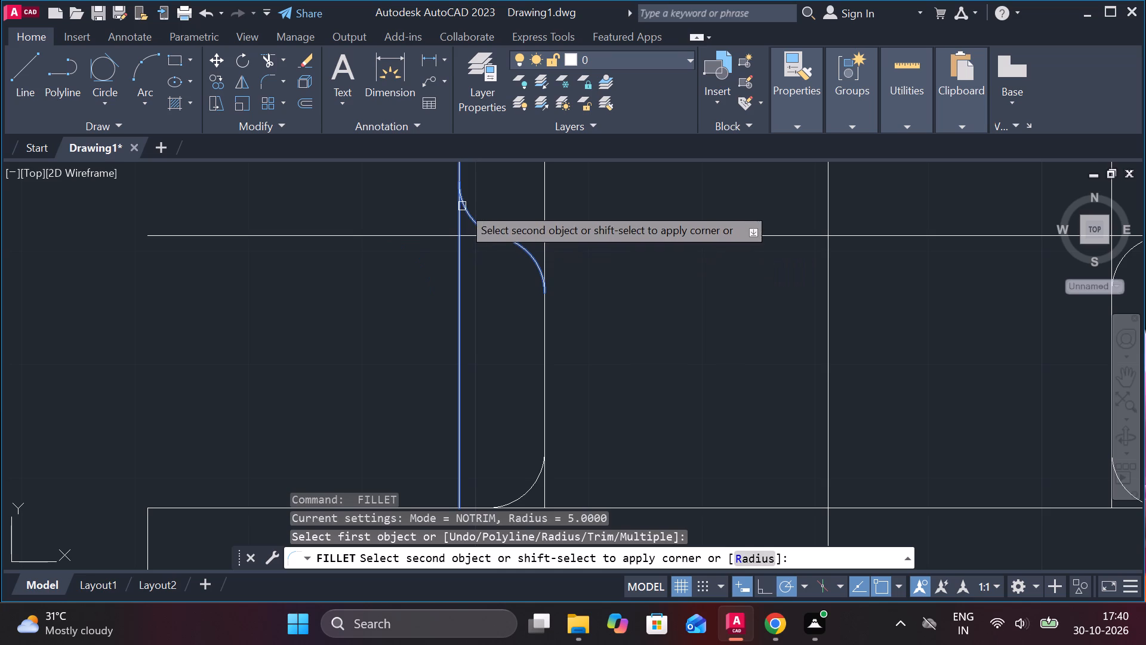
click(462, 206)
Fillet the outer vertical left of the centre line with the upper block's bottom edge at radius 5, curving outward.
scroll(510, 294, down, 2)
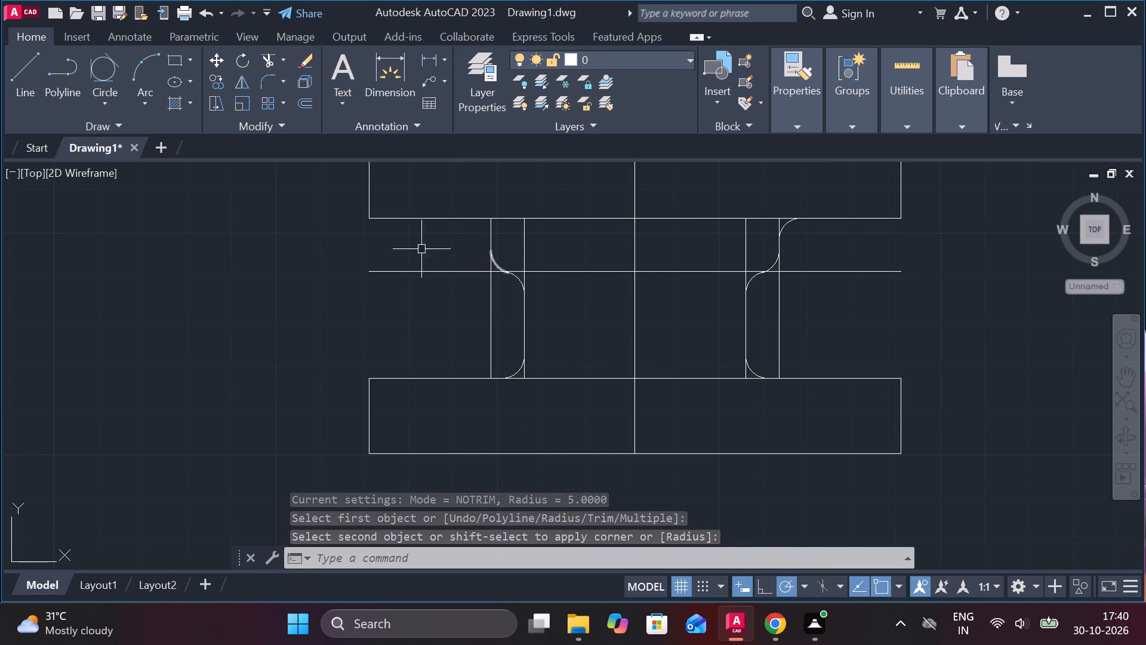
key(space)
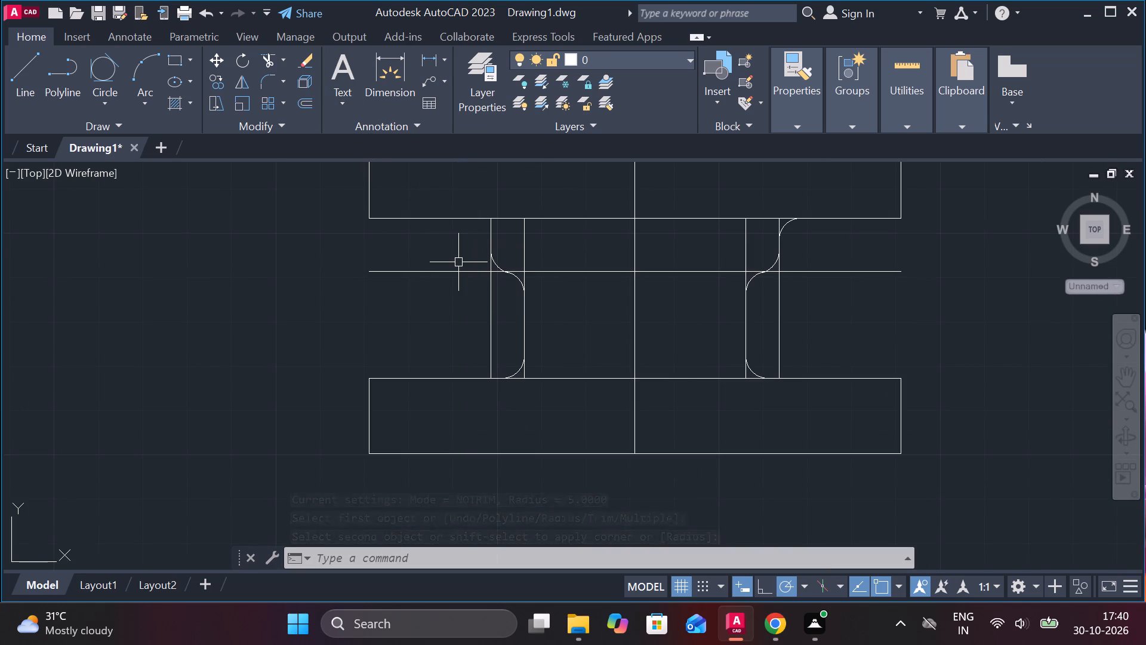
click(493, 238)
click(462, 225)
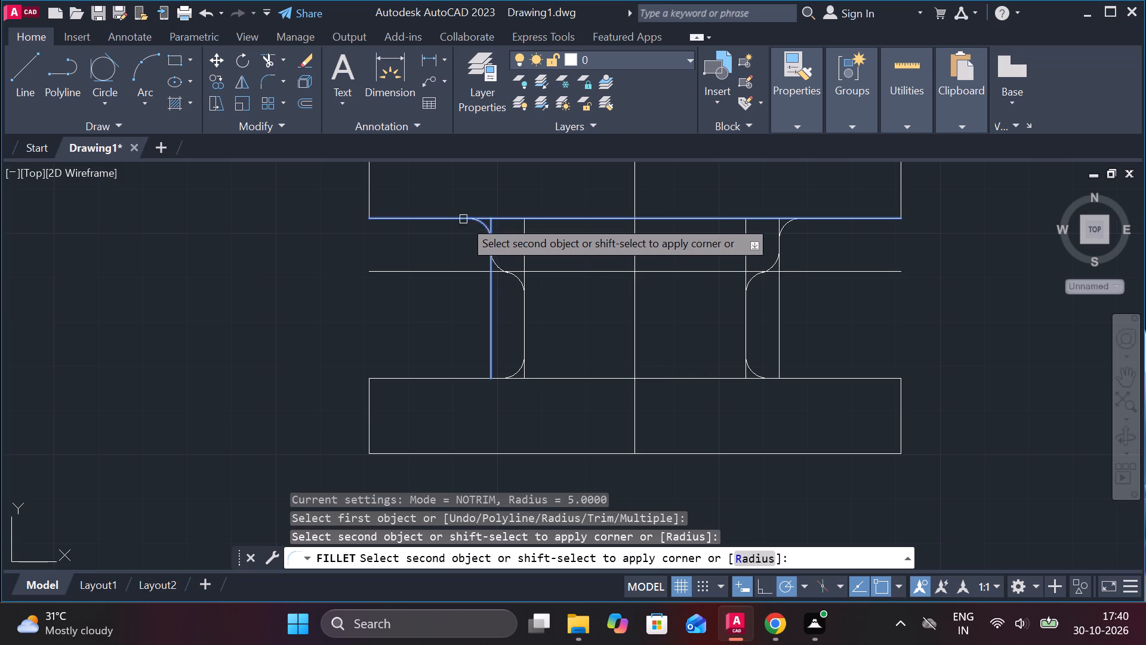
click(463, 219)
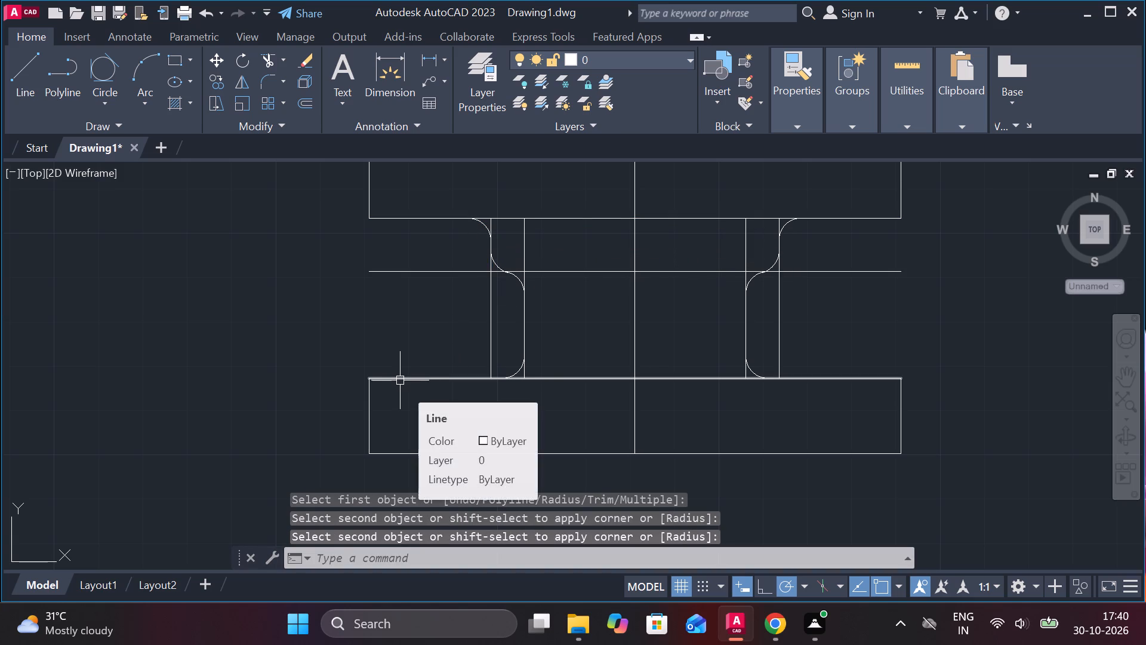
key(Escape)
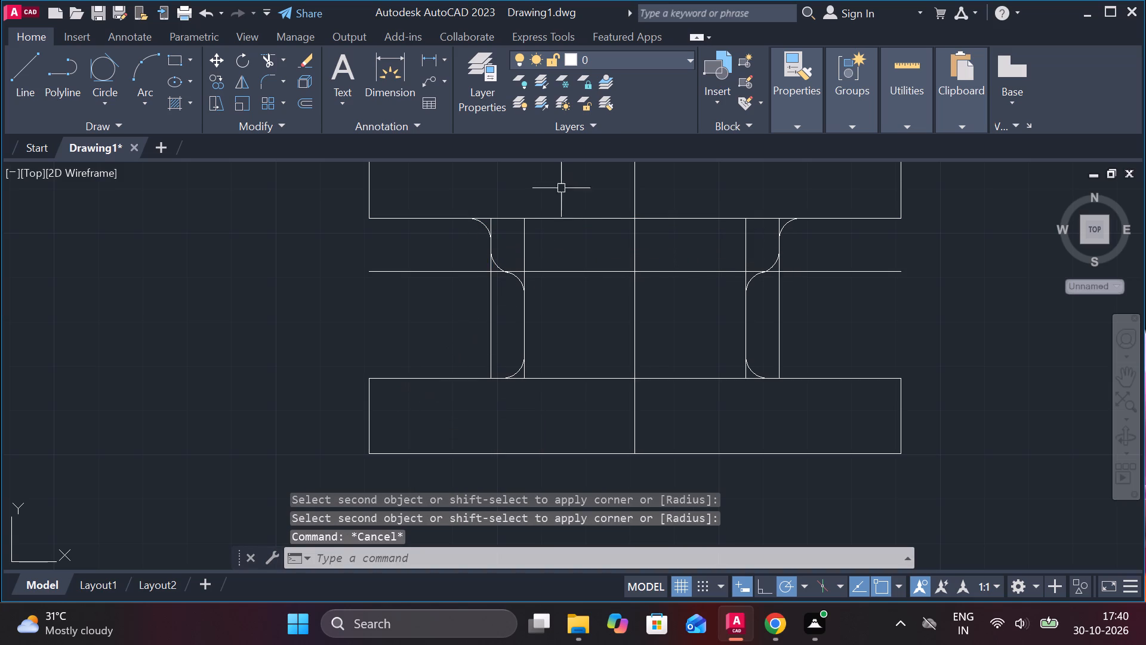
Delete the copied horizontal construction line between the upper block and the base.
click(417, 275)
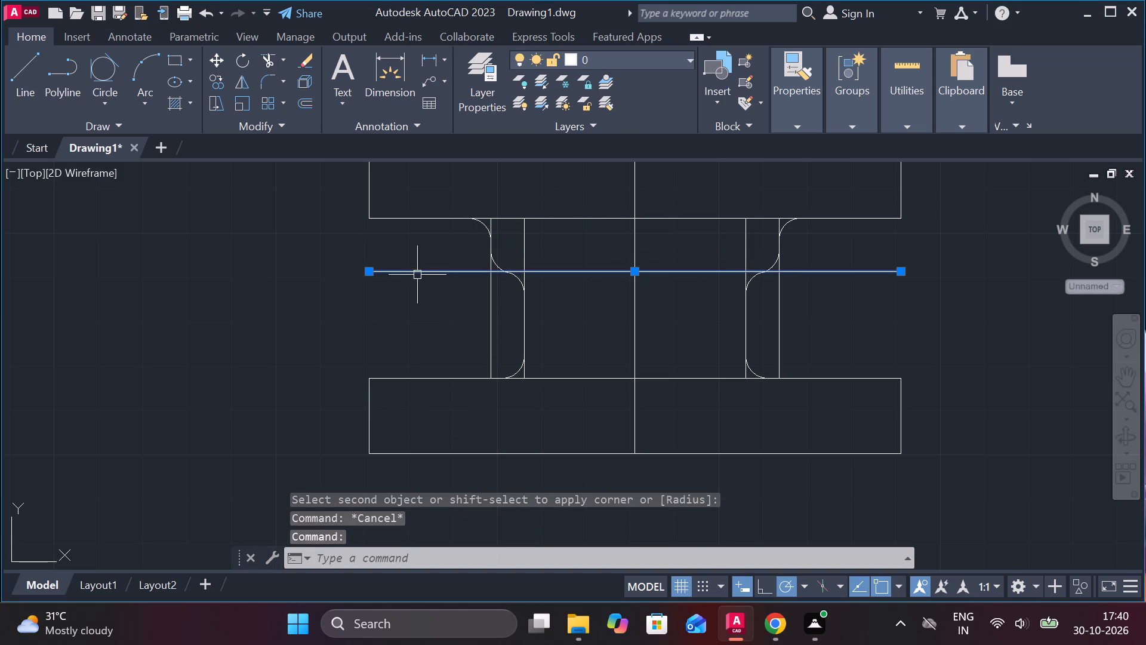
key(Delete)
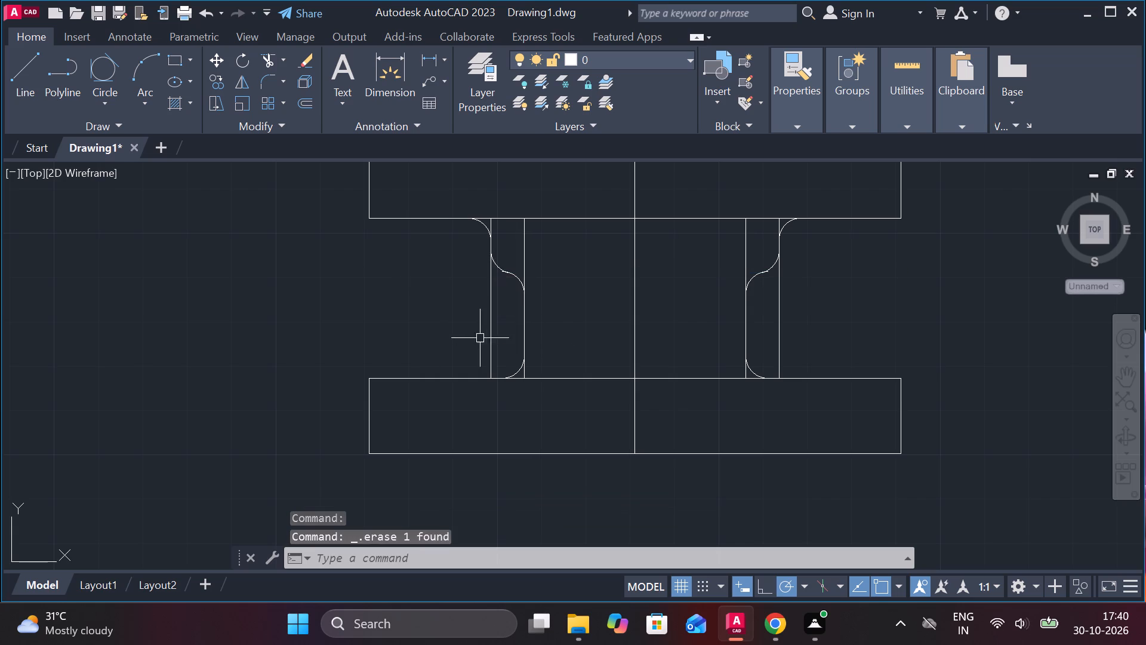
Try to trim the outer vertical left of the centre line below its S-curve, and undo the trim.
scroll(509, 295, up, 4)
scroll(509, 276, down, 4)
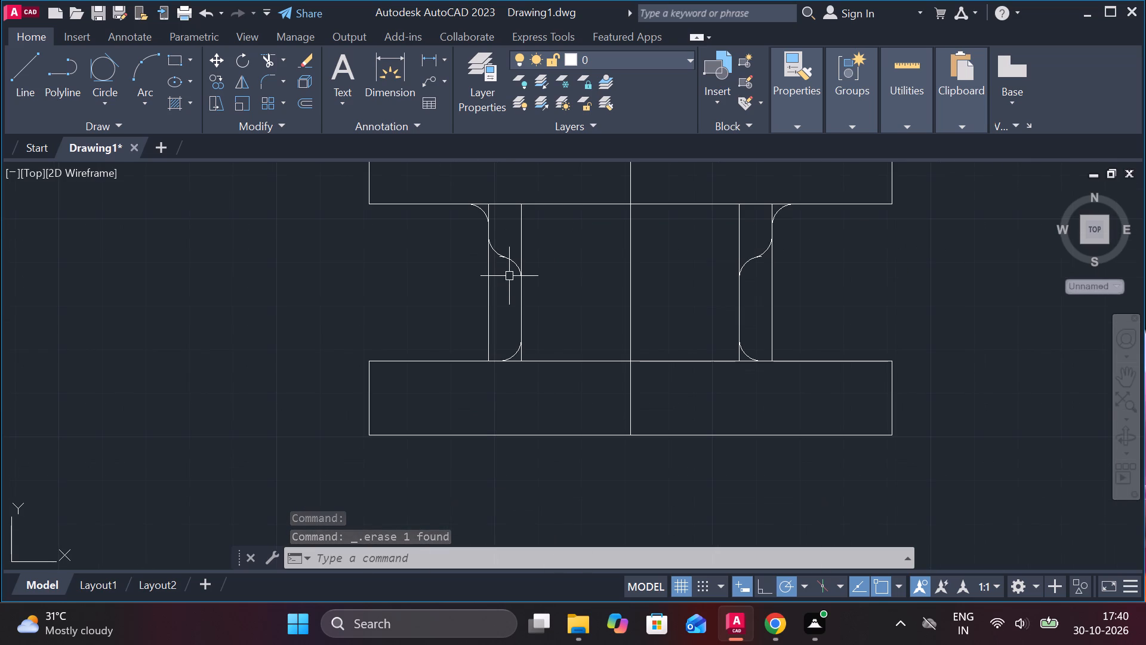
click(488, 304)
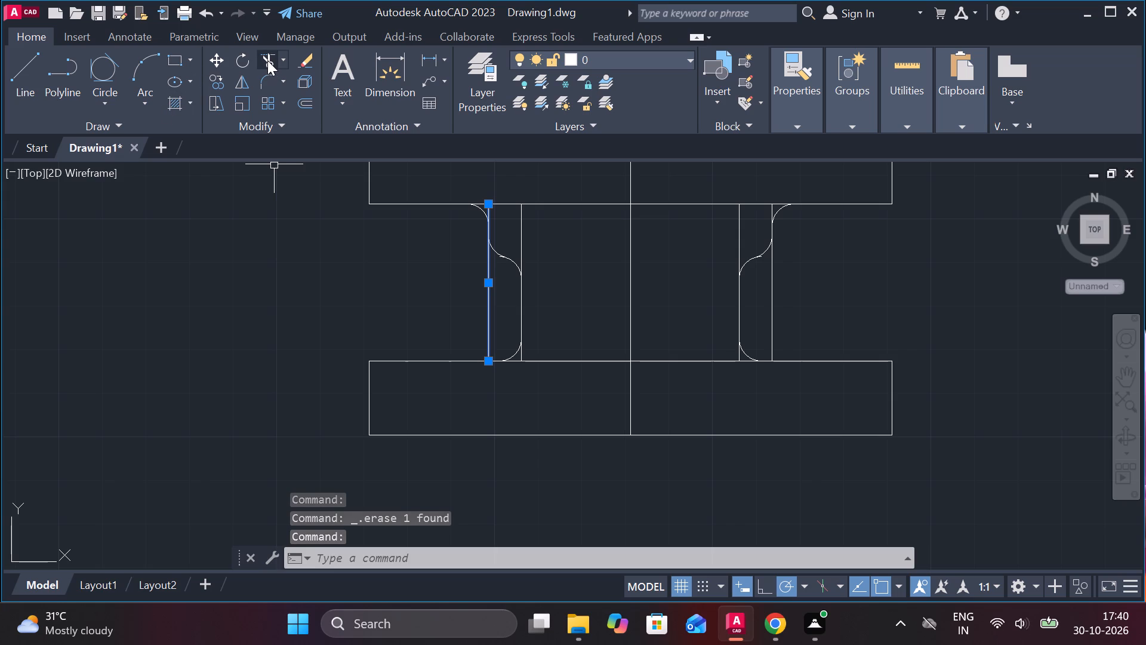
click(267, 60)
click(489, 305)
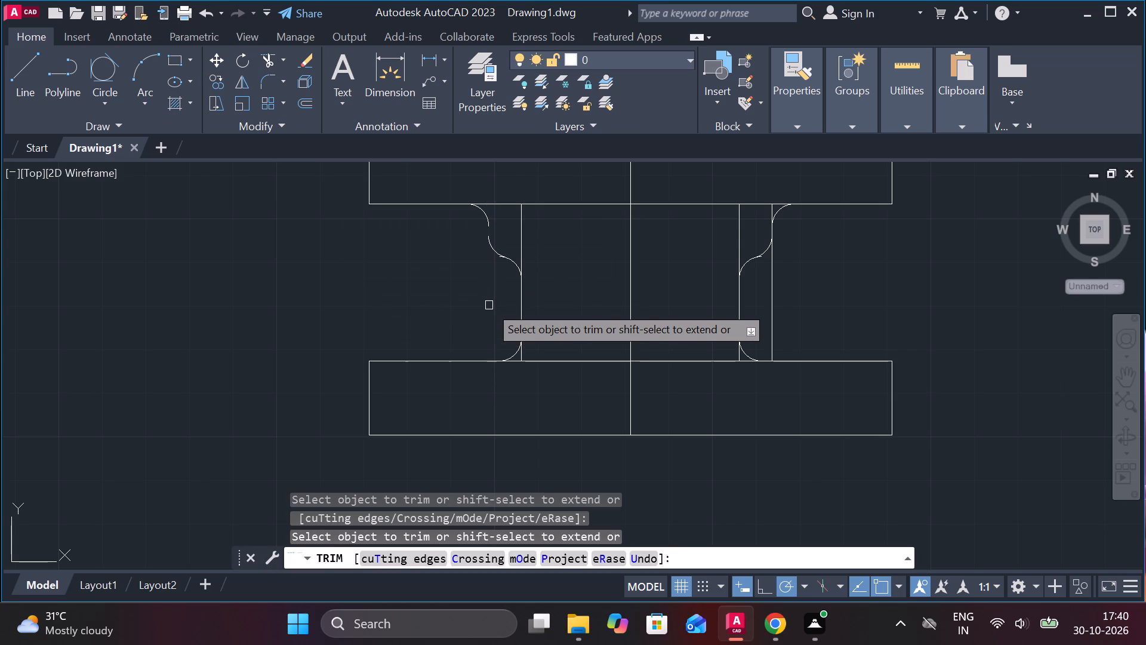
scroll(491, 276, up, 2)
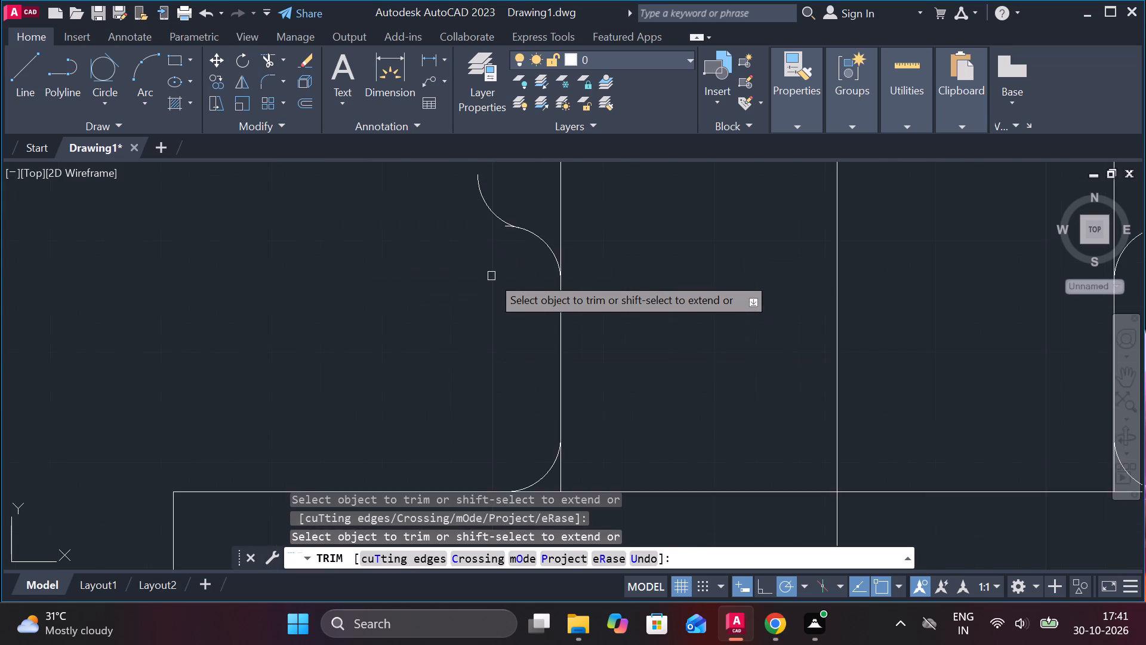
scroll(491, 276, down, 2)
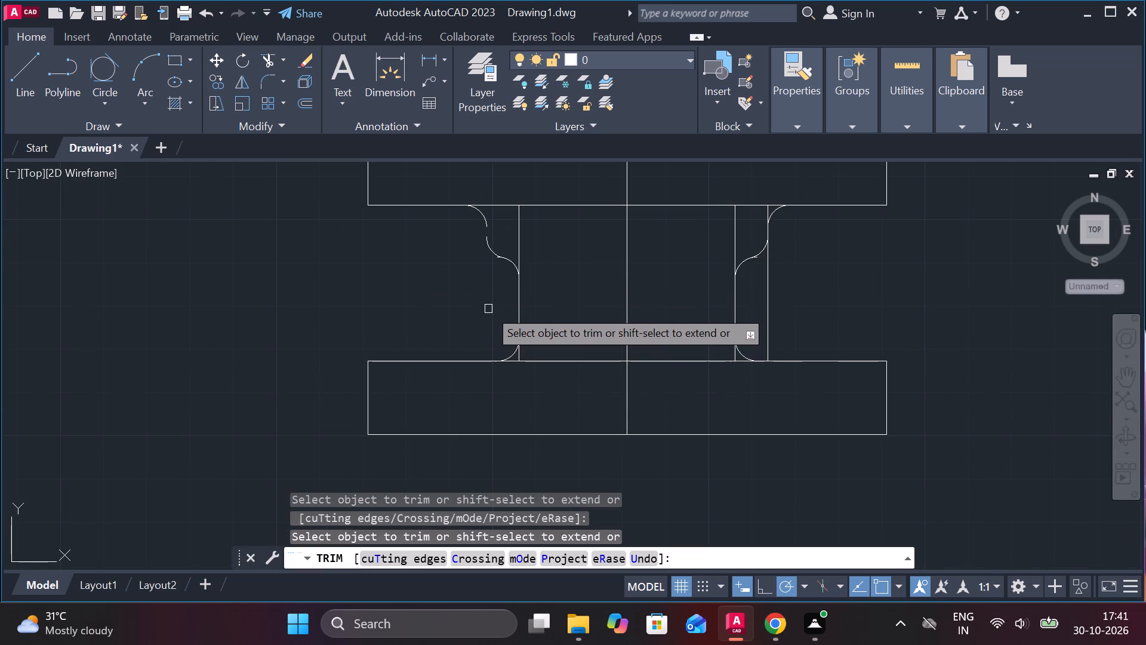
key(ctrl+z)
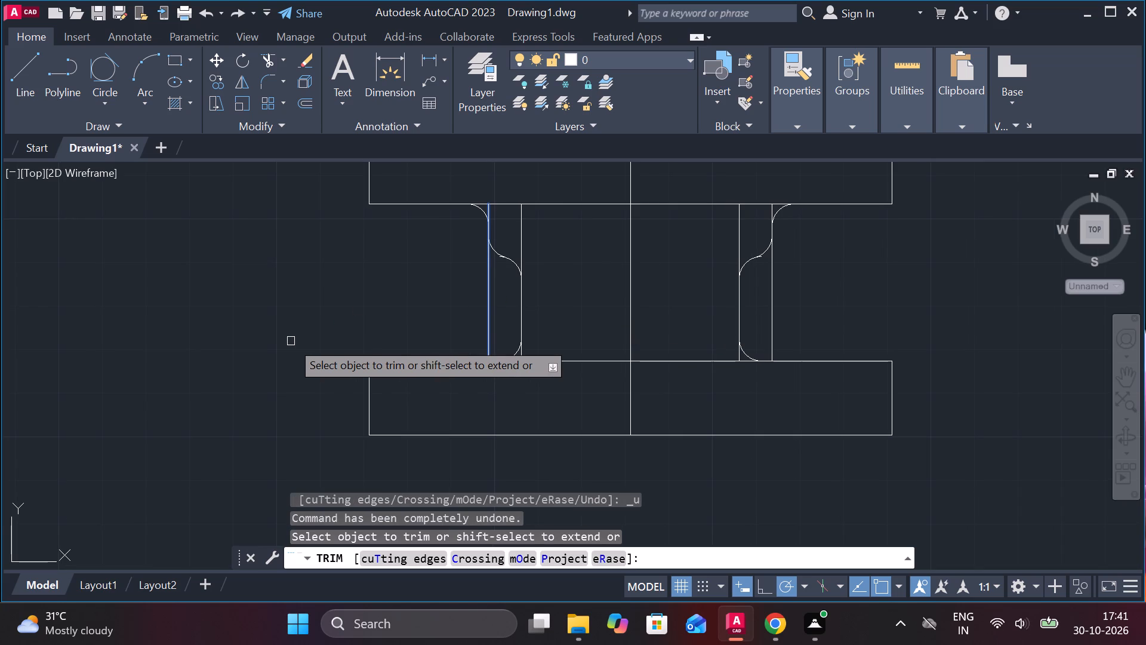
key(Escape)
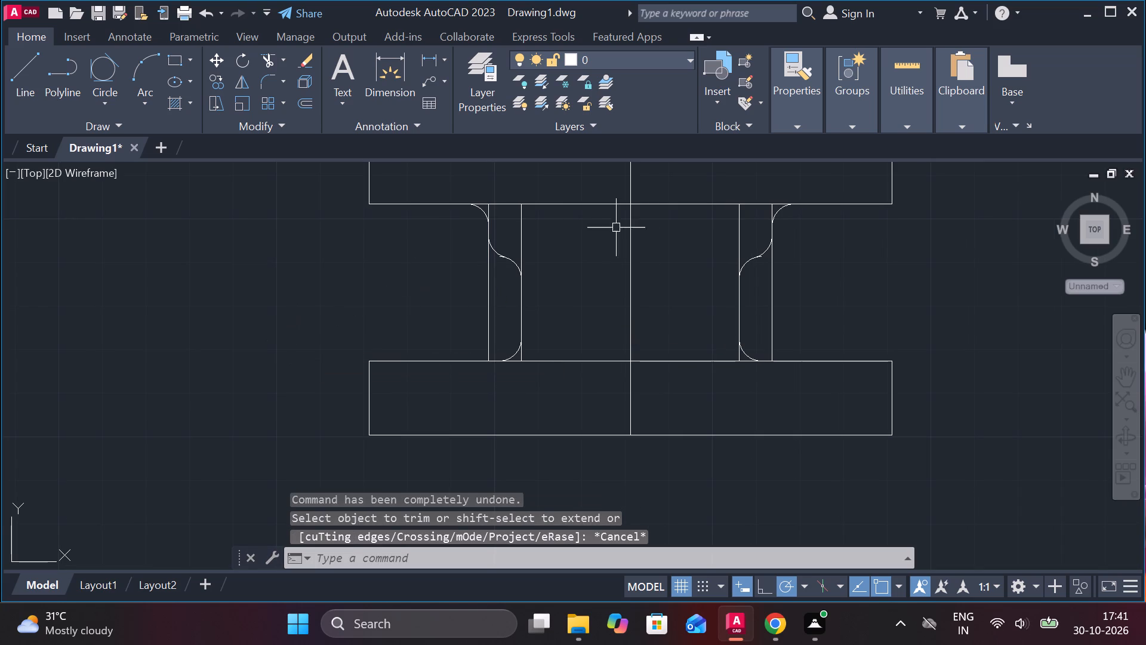
Trim the outer verticals on both sides of the centre line, keeping only the short pieces between the upper fillet arcs.
click(270, 55)
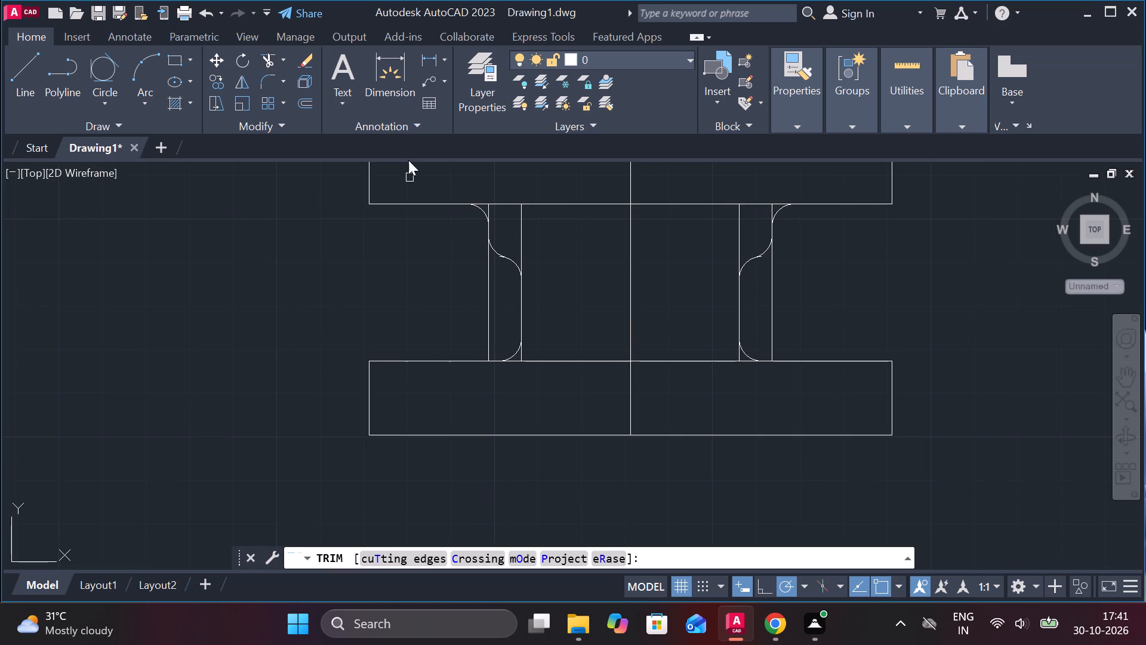
scroll(513, 210, up, 4)
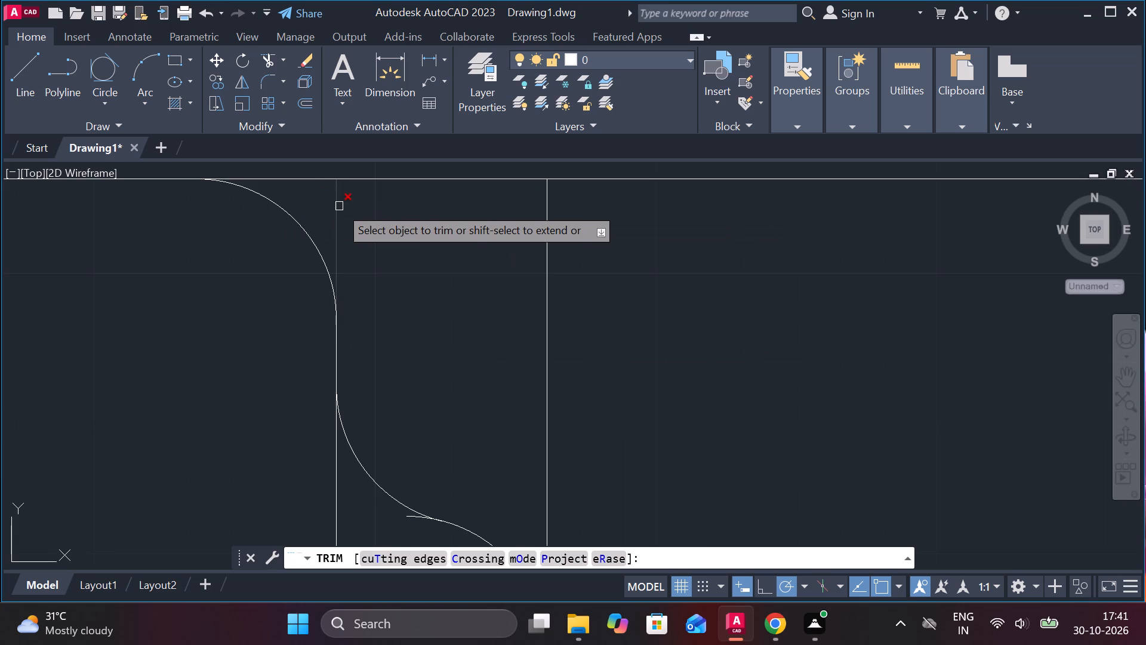
click(339, 206)
scroll(352, 281, down, 4)
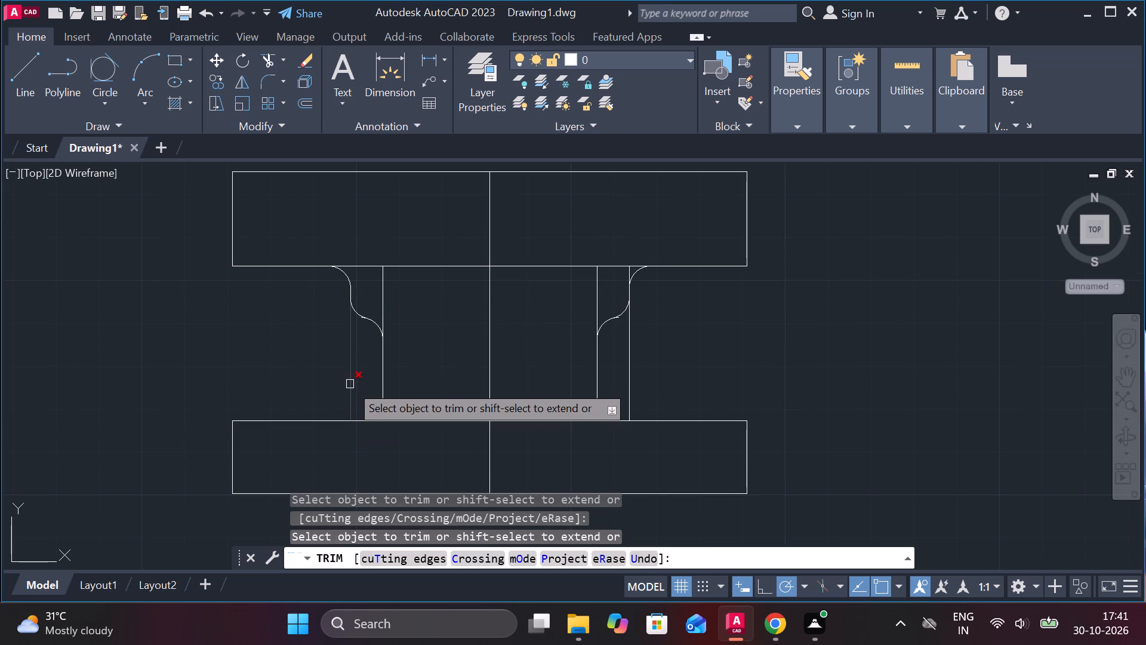
click(350, 384)
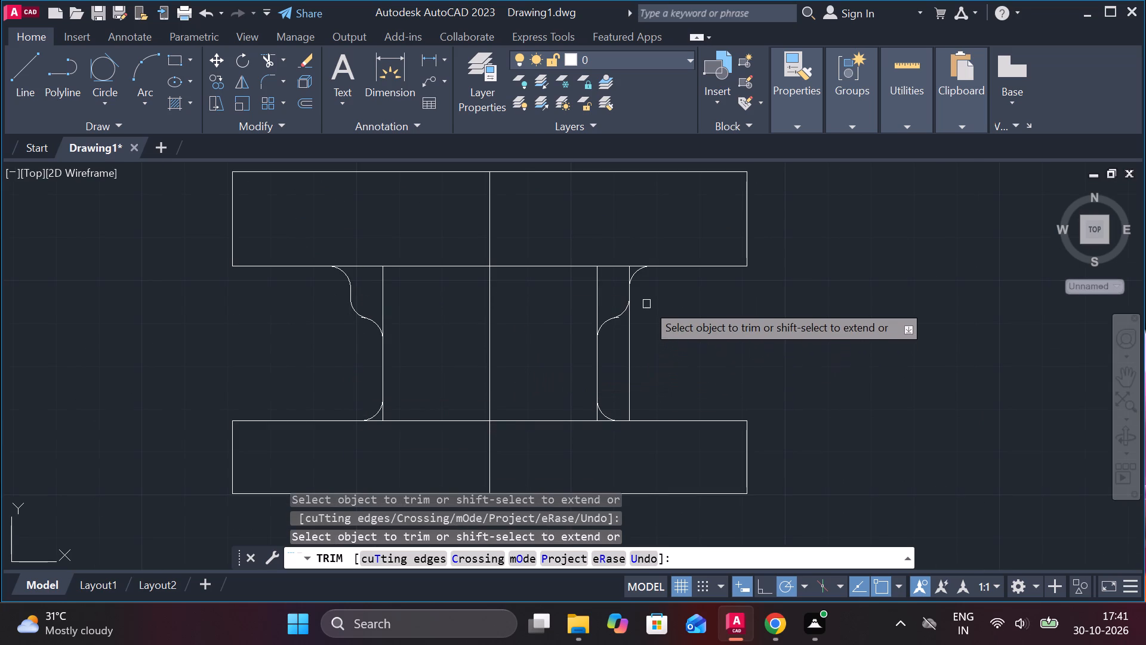
scroll(646, 303, up, 3)
click(568, 189)
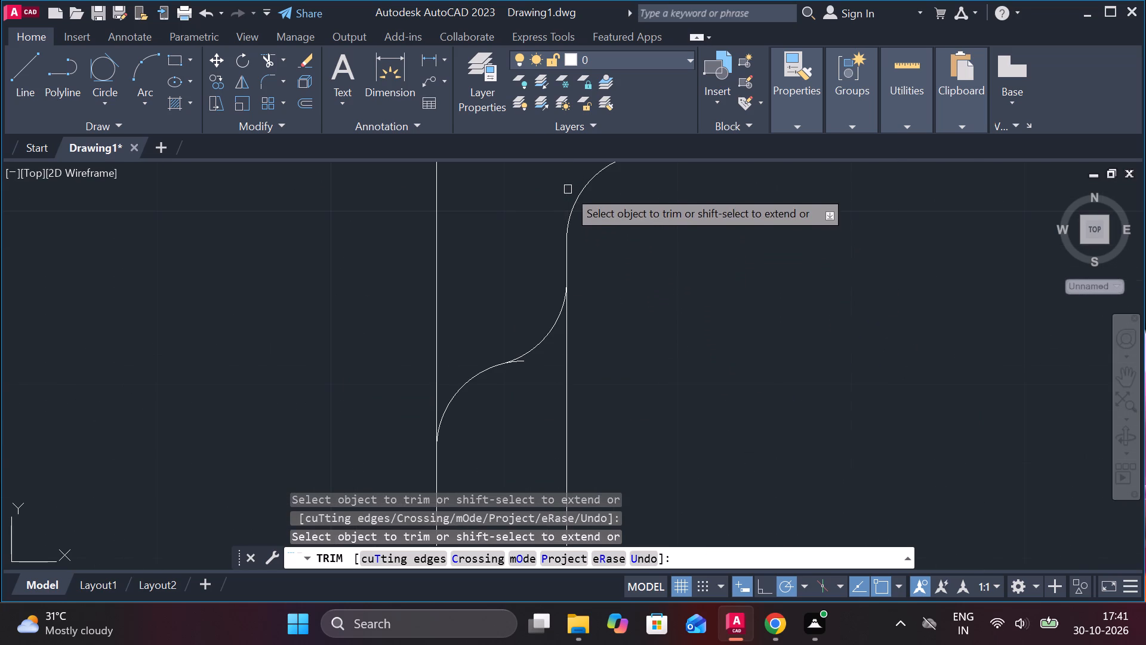
click(566, 365)
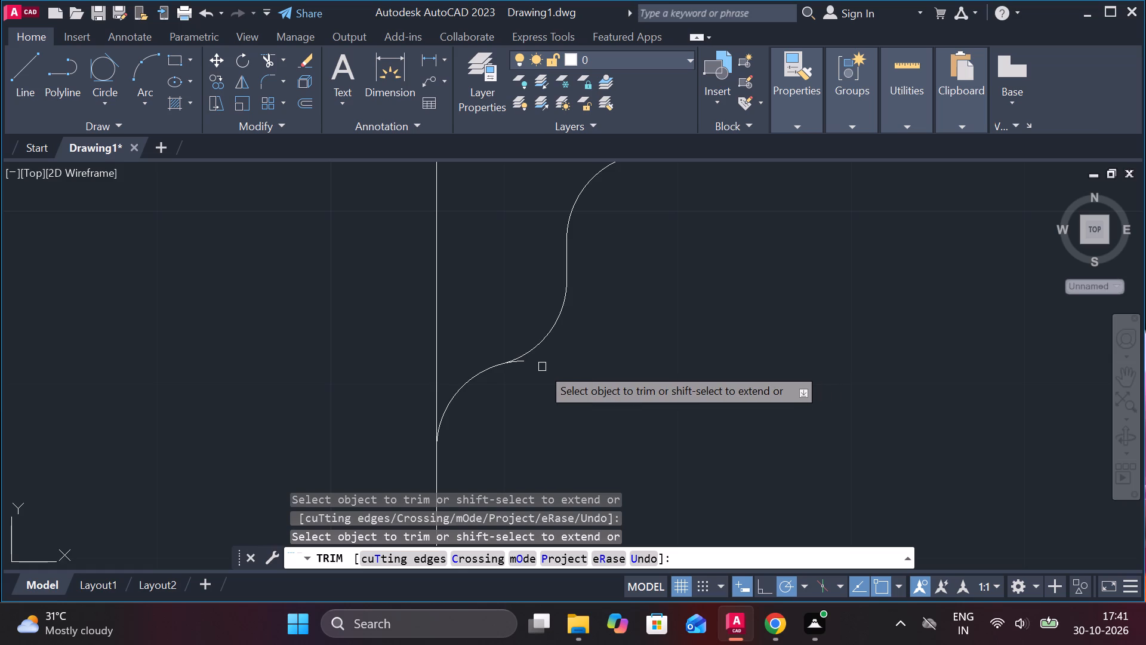
Trim the overhanging arc ends where the two S-curve arcs meet on both sides of the centre line.
scroll(539, 367, up, 3)
click(448, 349)
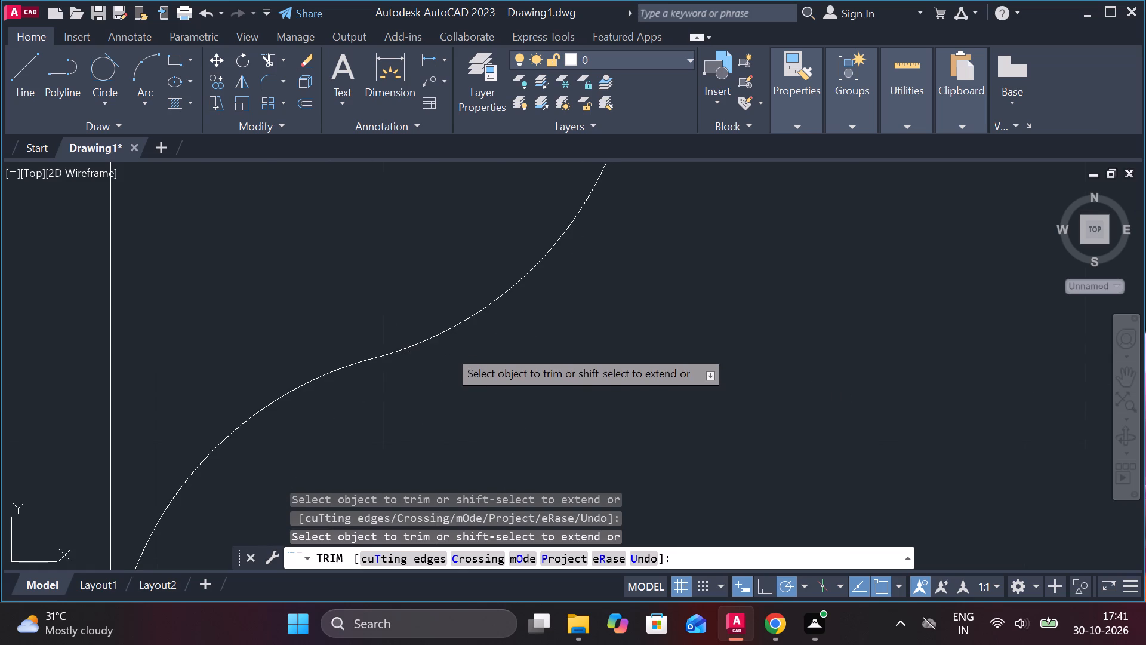
scroll(462, 392, down, 4)
scroll(238, 394, down, 4)
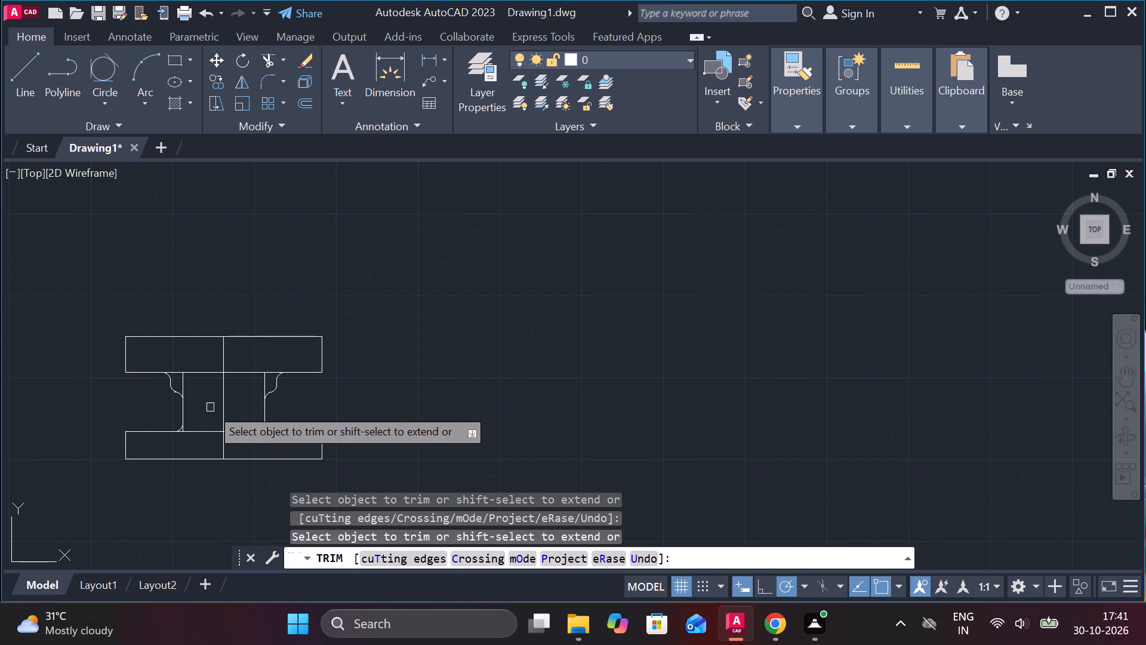
scroll(152, 383, up, 5)
scroll(282, 457, down, 5)
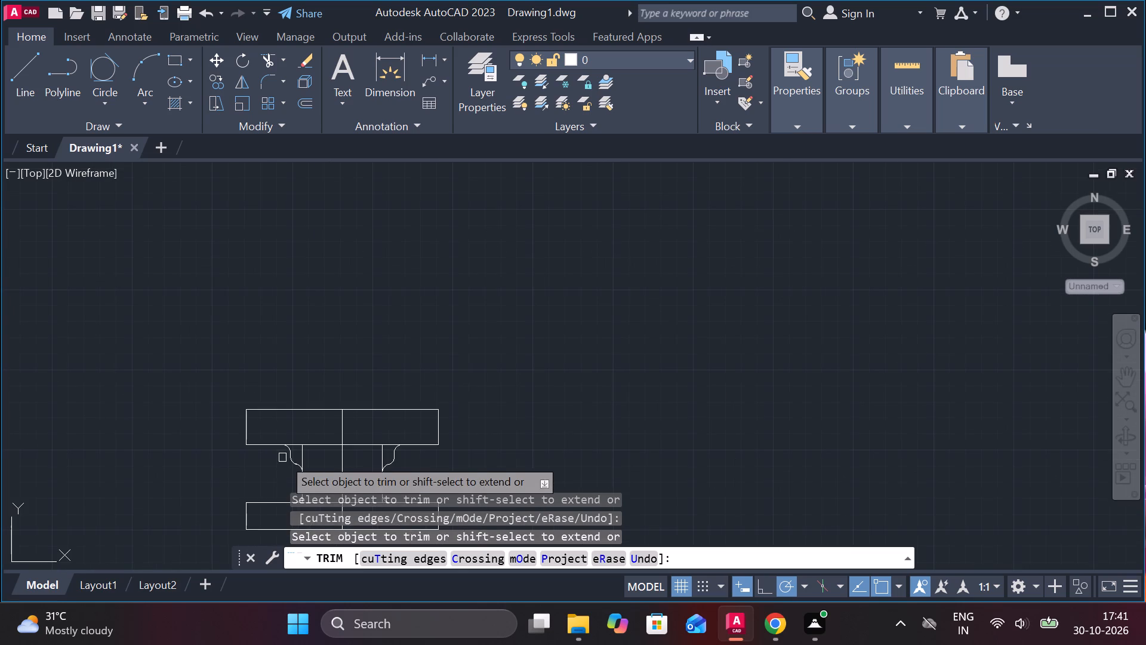
scroll(301, 468, up, 5)
scroll(210, 450, up, 1)
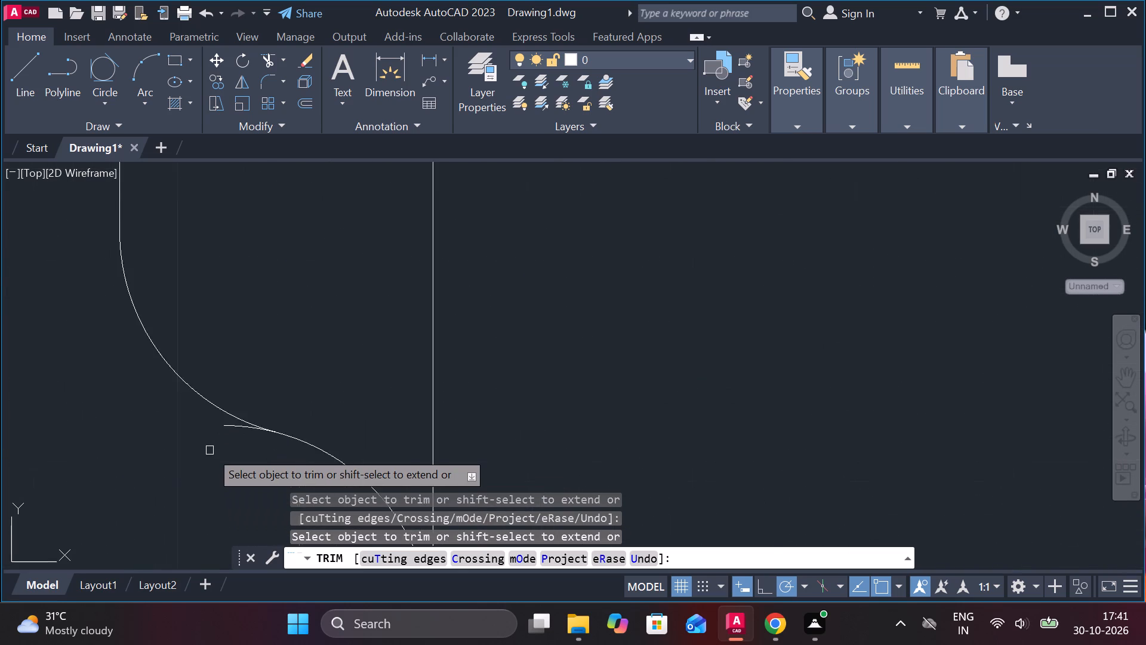
scroll(210, 450, up, 3)
click(261, 391)
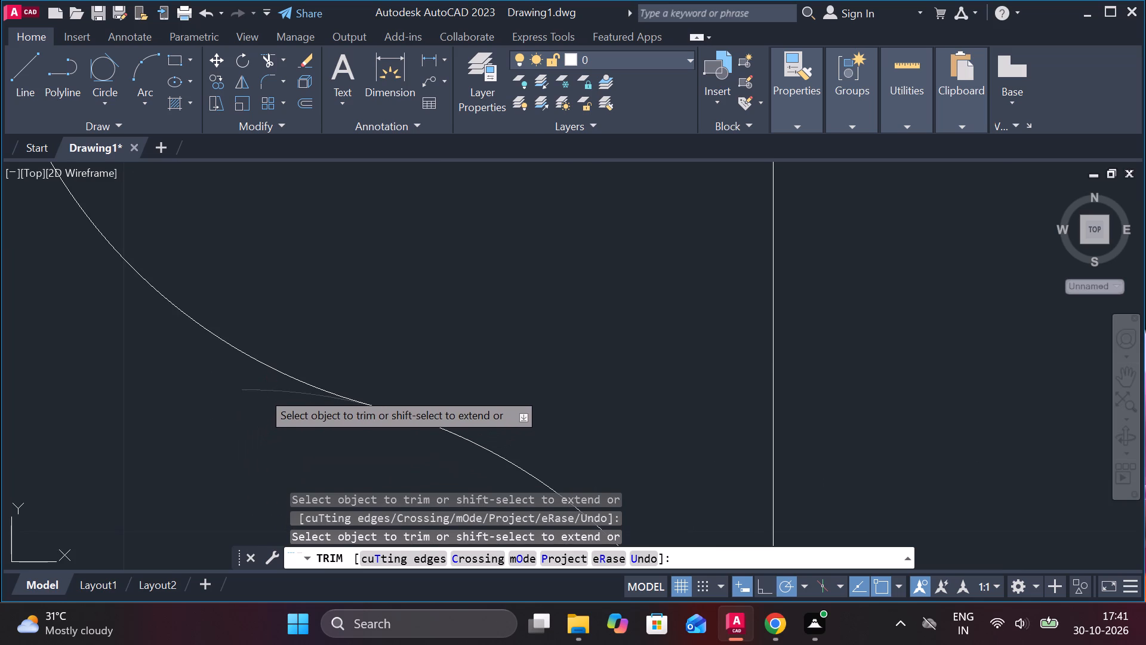
Left of the centre line, trim the inner vertical beside the S-curve and below the lower fillet, plus the base's top edge inside the fillet.
scroll(532, 379, down, 4)
scroll(666, 358, down, 3)
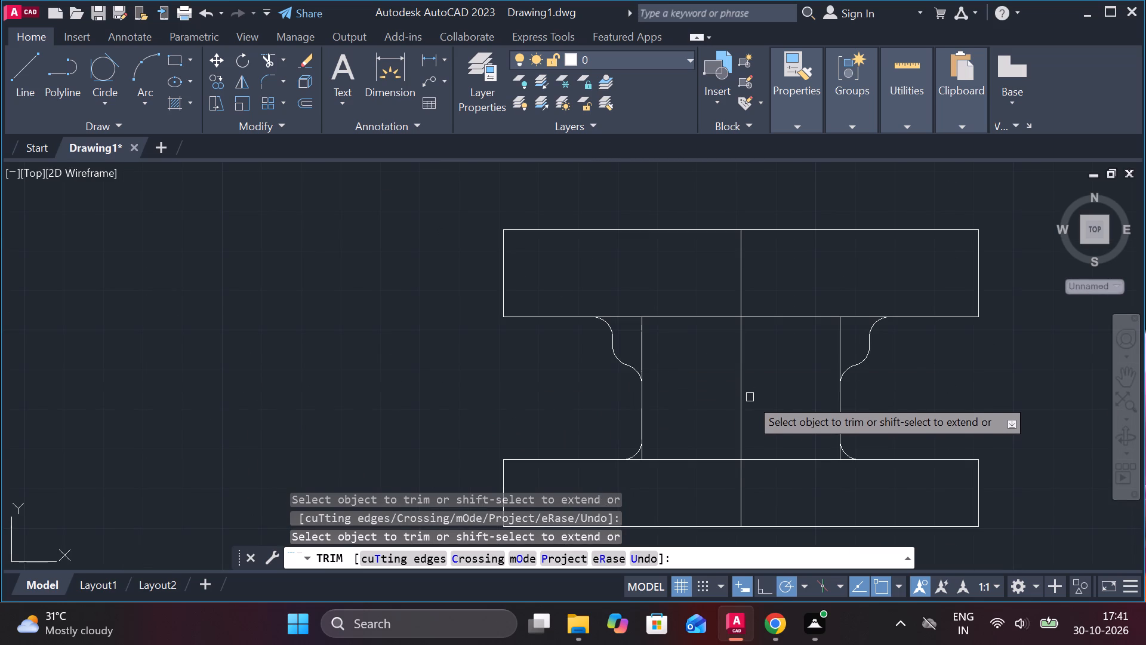
click(643, 352)
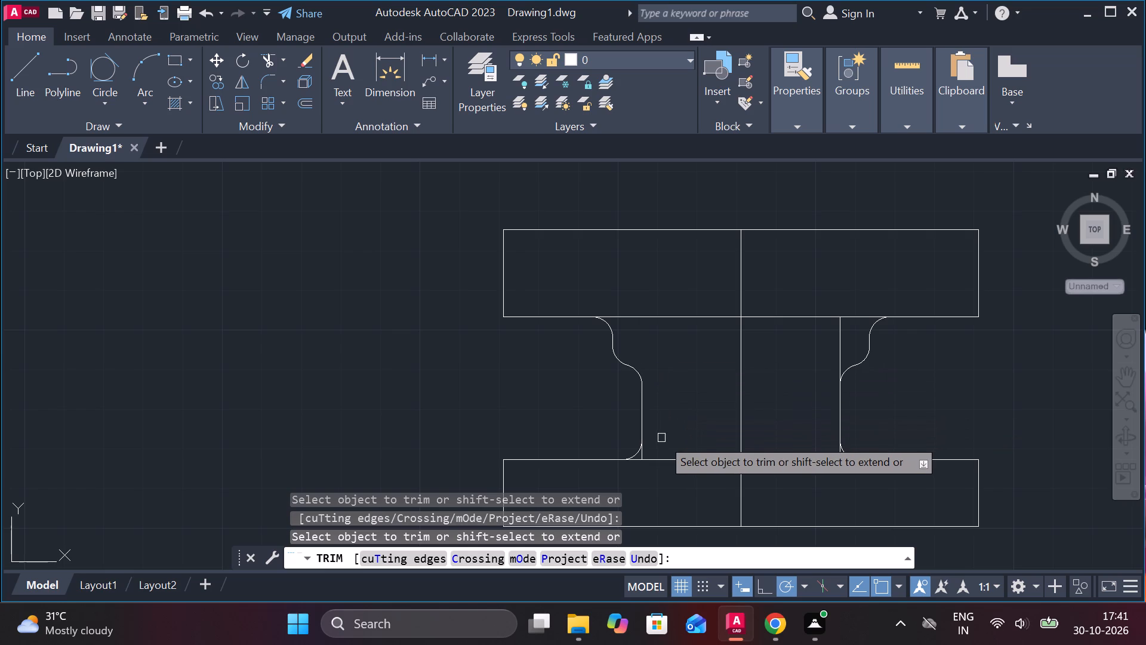
scroll(661, 438, up, 3)
scroll(656, 446, down, 3)
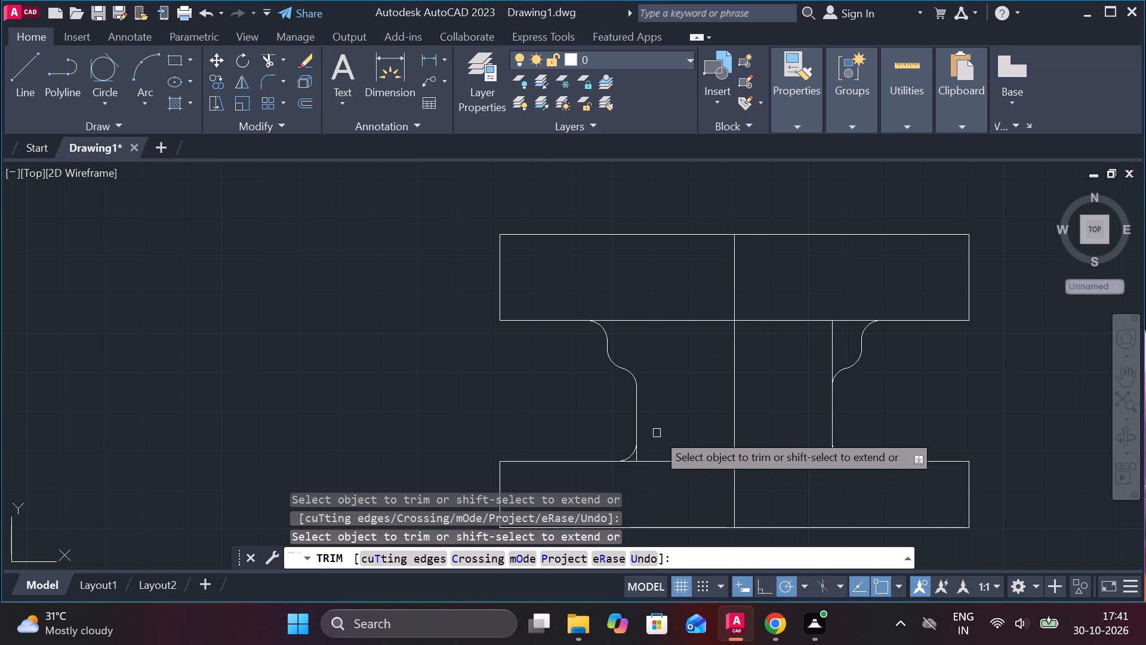
scroll(656, 483, up, 3)
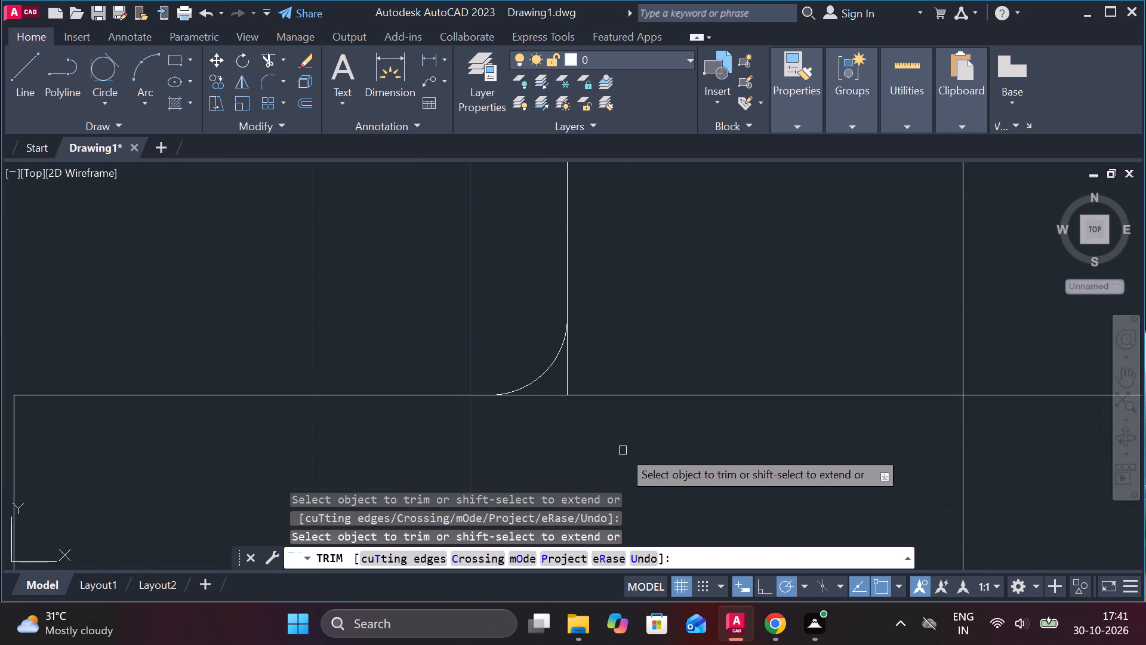
click(568, 381)
click(568, 392)
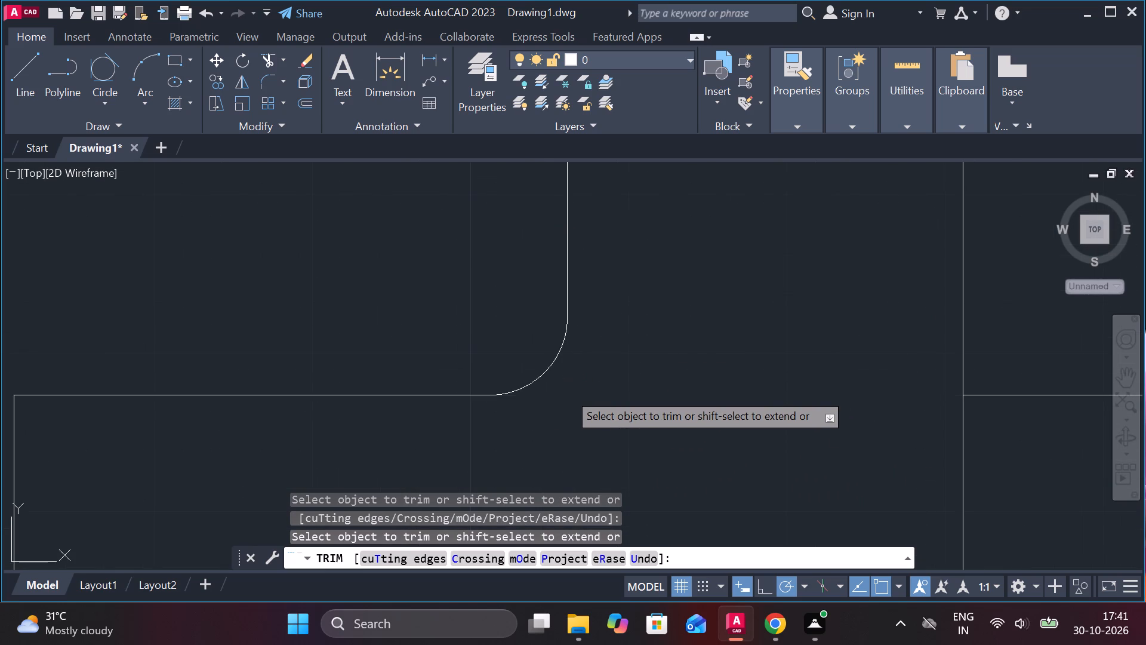
scroll(781, 395, down, 4)
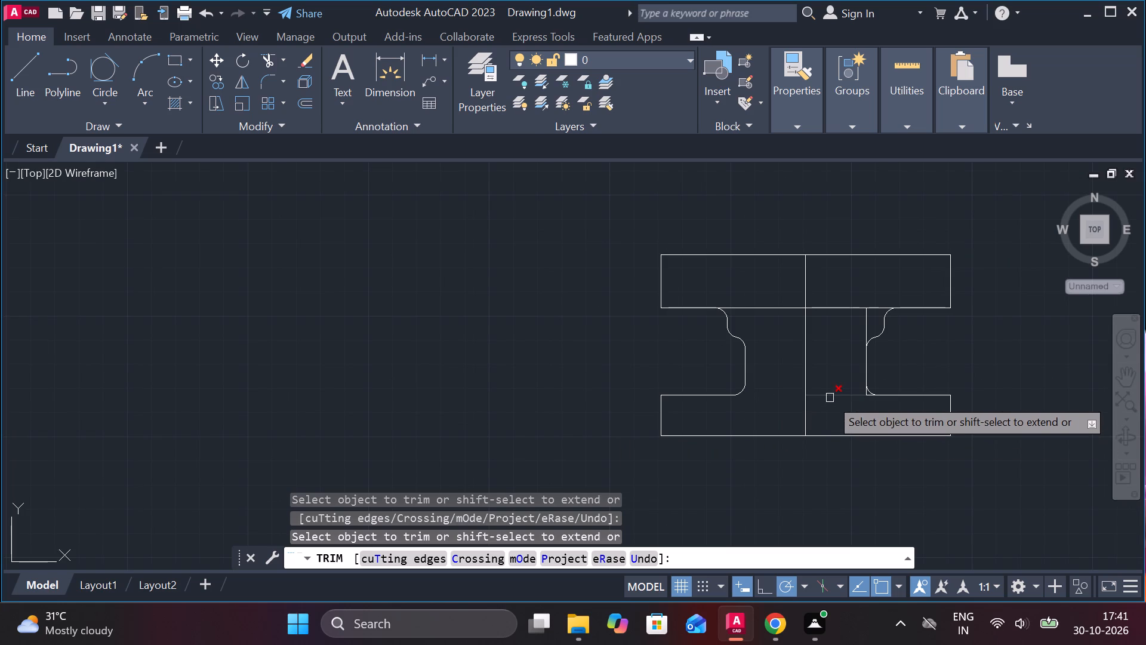
Right of the centre line, trim the base's top edge inside the lower fillet and the inner vertical's leftovers below the fillet and beside the S-curve.
click(830, 398)
scroll(866, 395, up, 3)
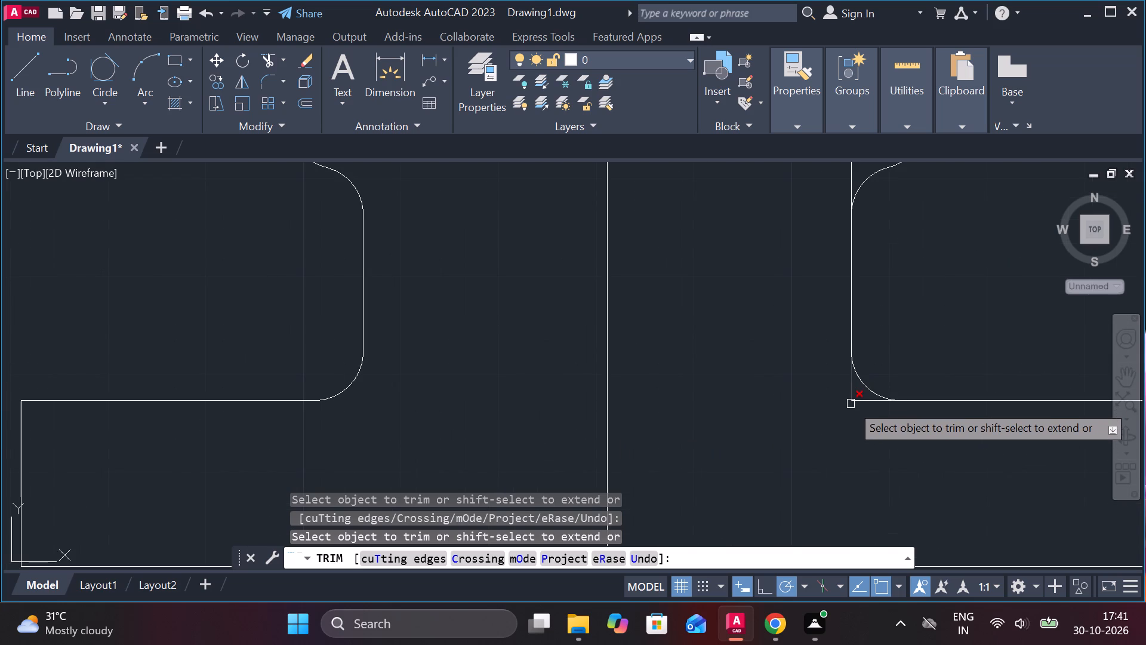
click(858, 401)
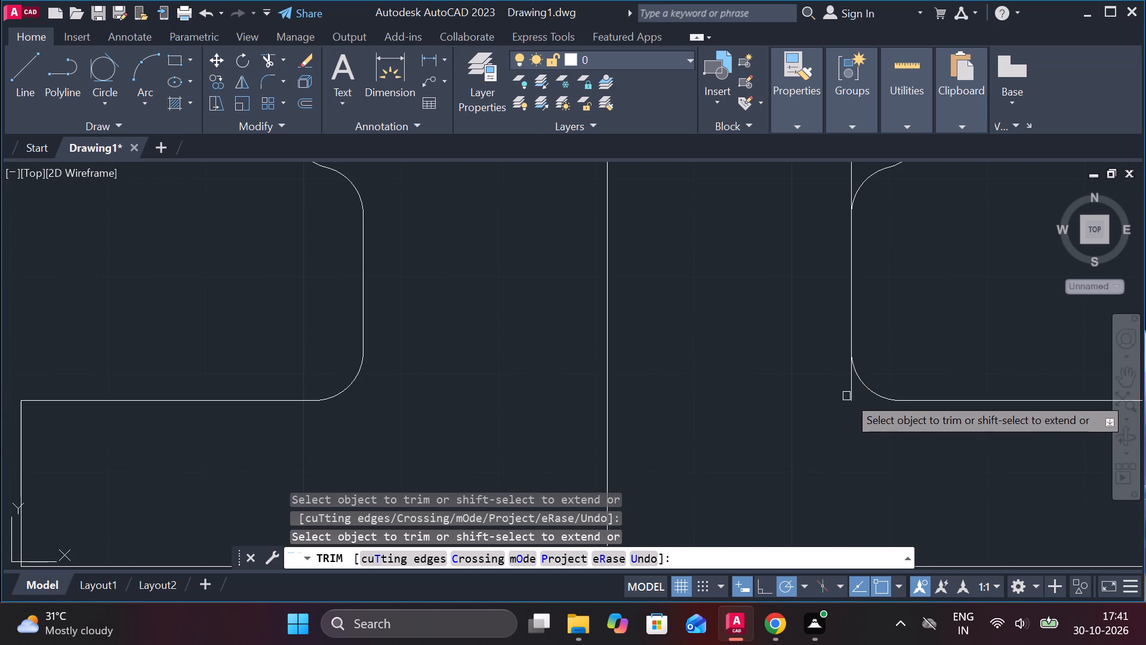
click(849, 395)
scroll(755, 391, down, 3)
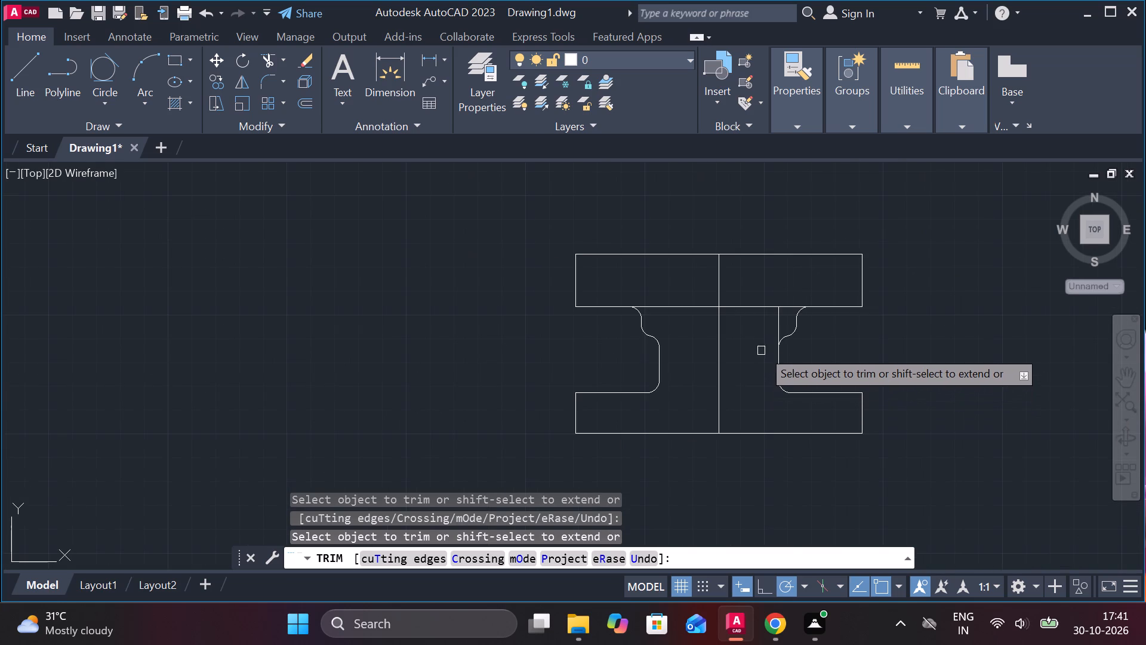
click(777, 333)
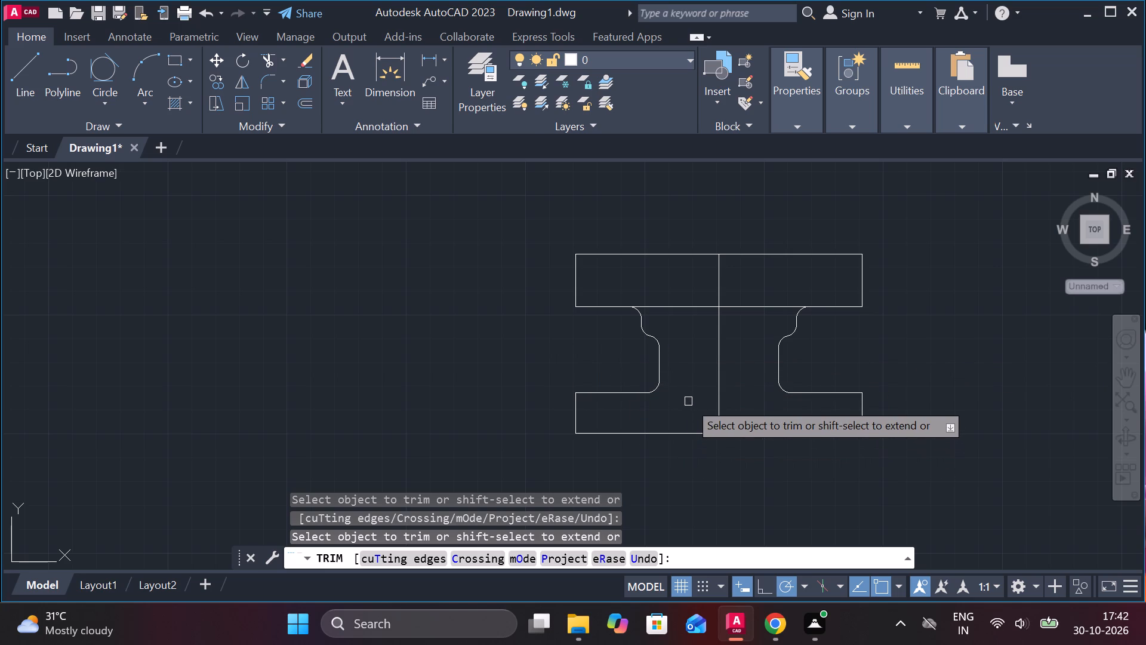
key(Escape)
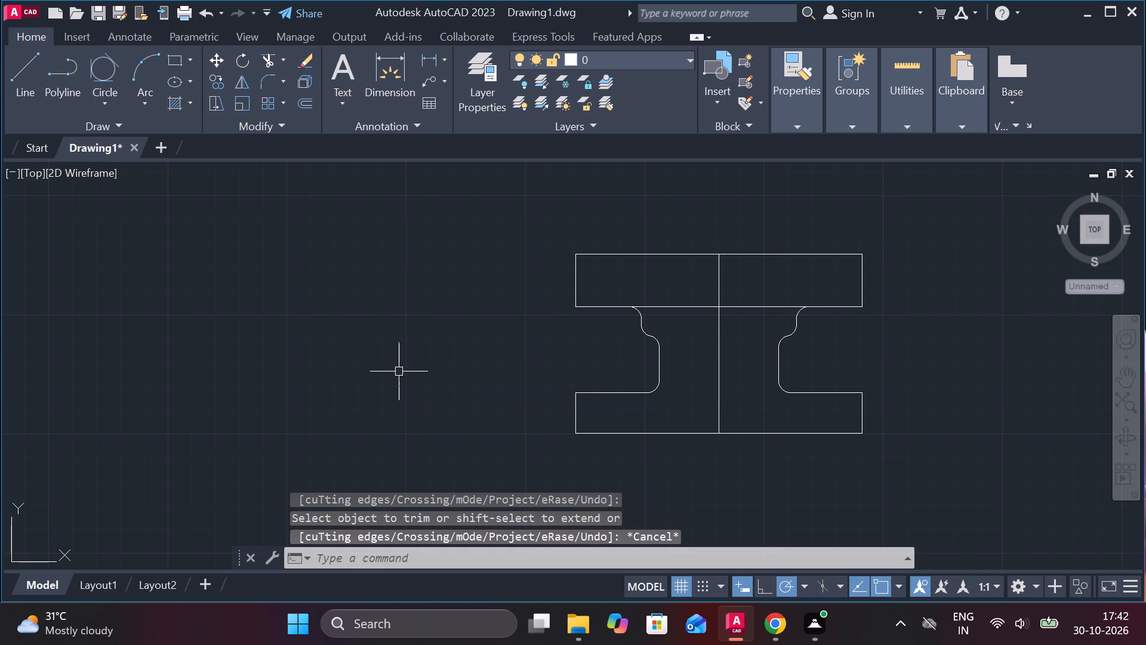
Copy the upper block's top edge straight upward at distances of 6 and 4 from the original edge.
click(734, 253)
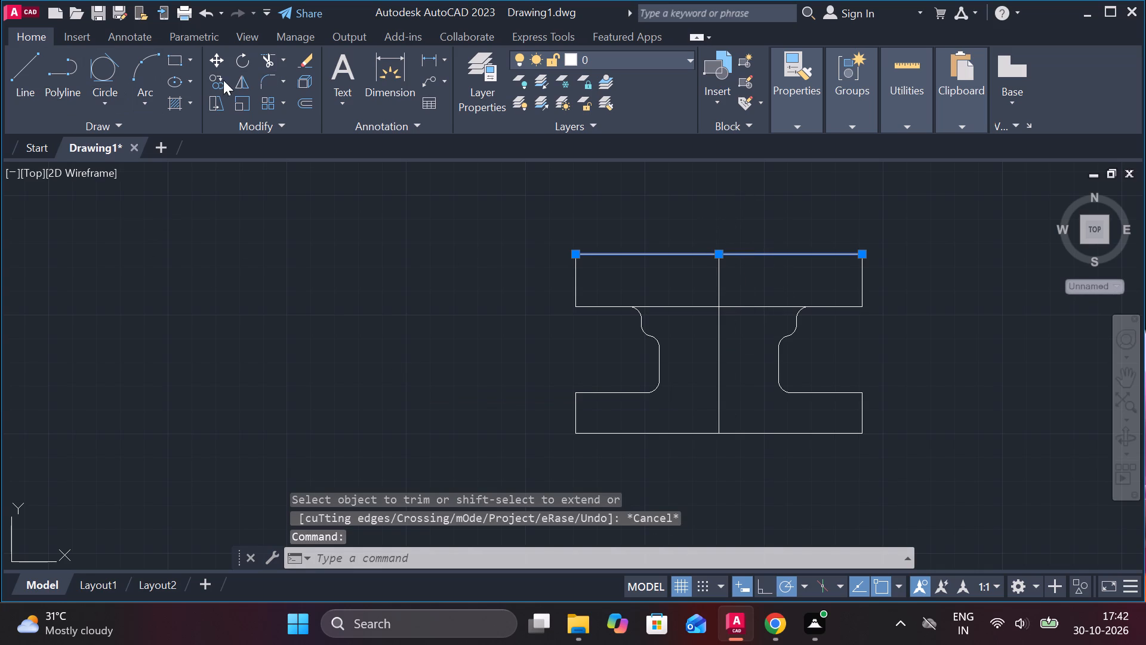
drag(217, 82, 224, 84)
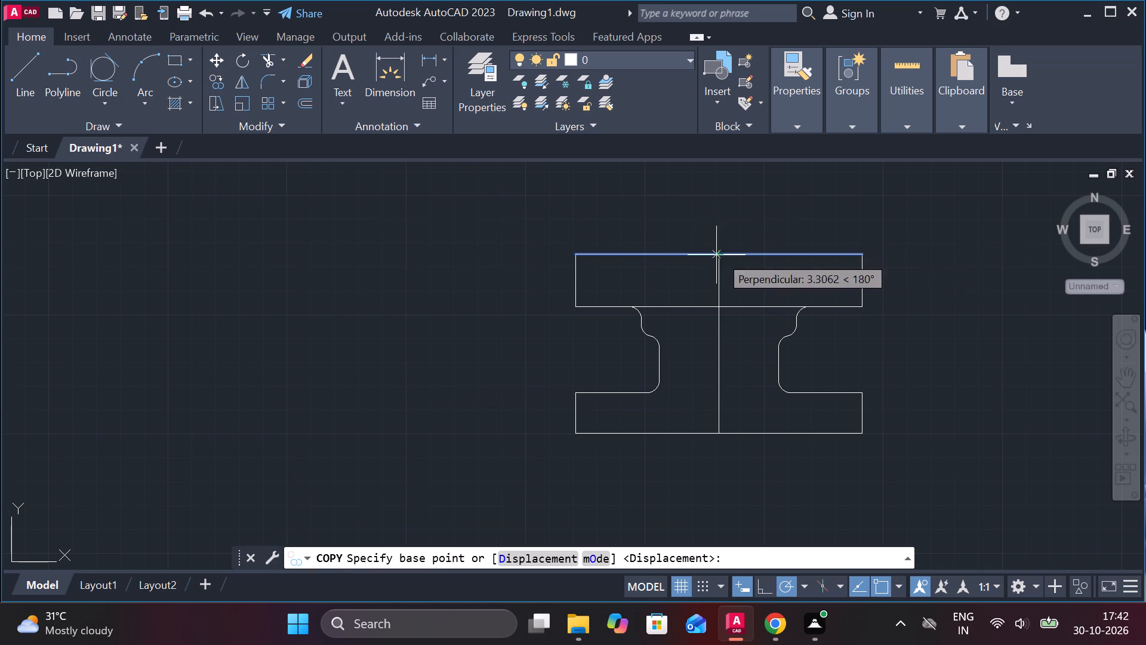
click(719, 255)
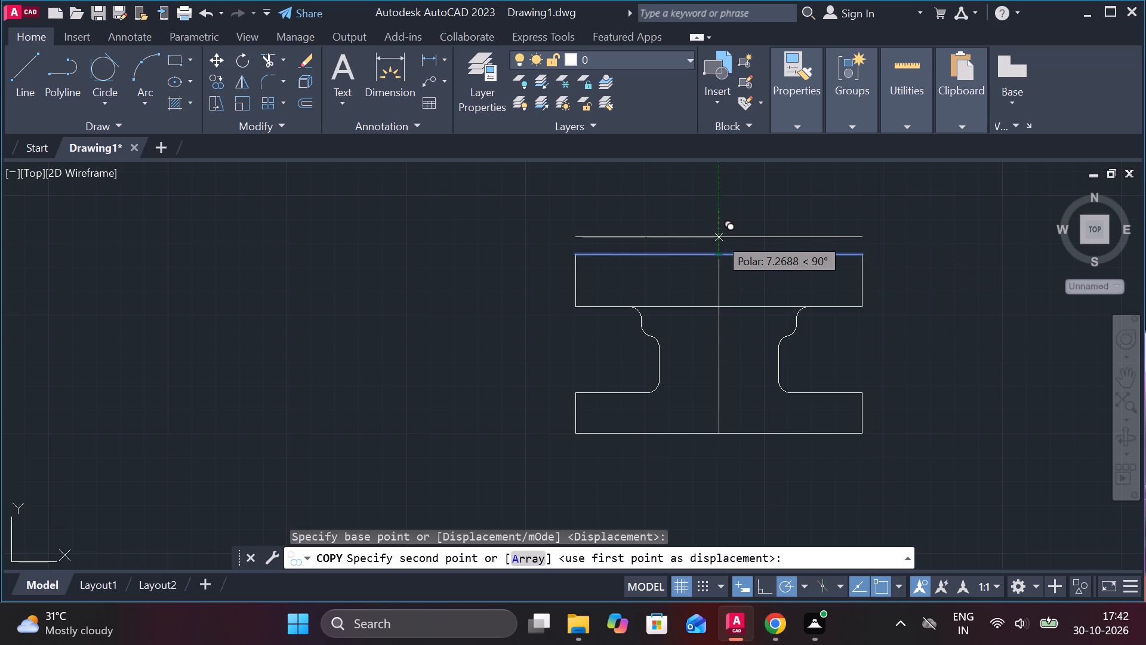
key(6)
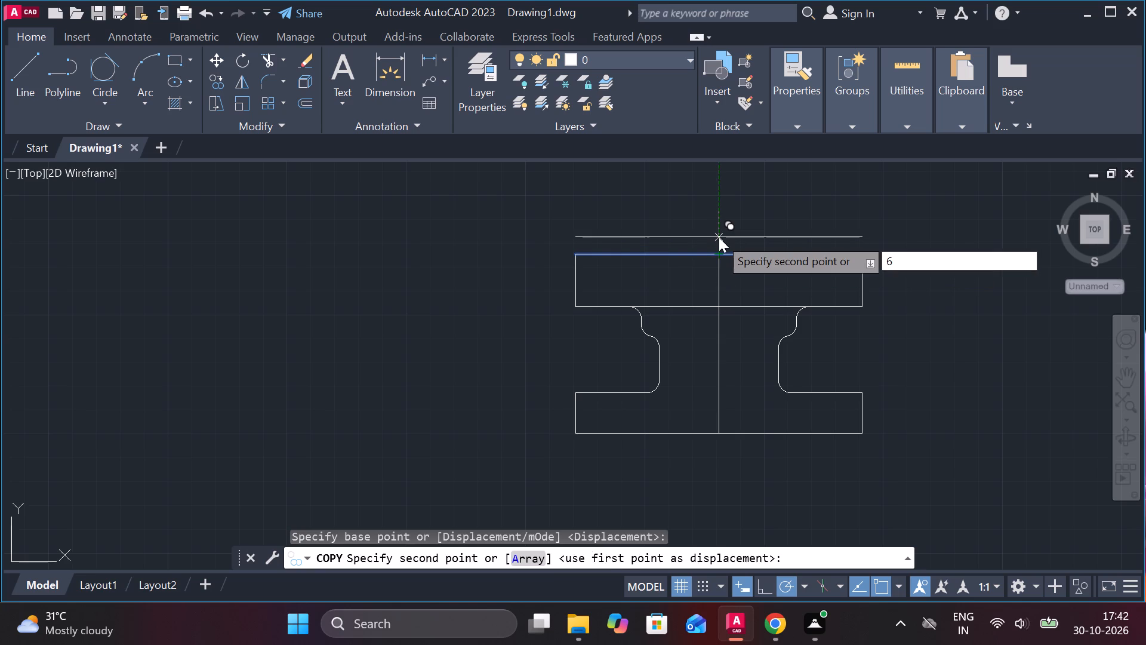
key(Return)
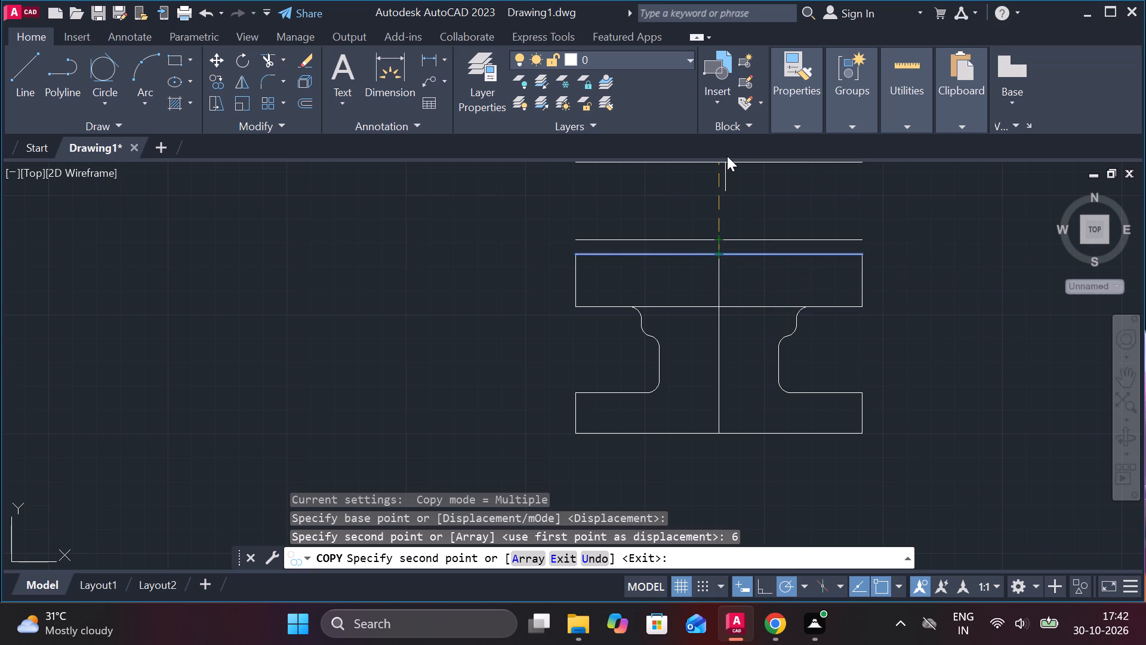
key(4)
key(Return)
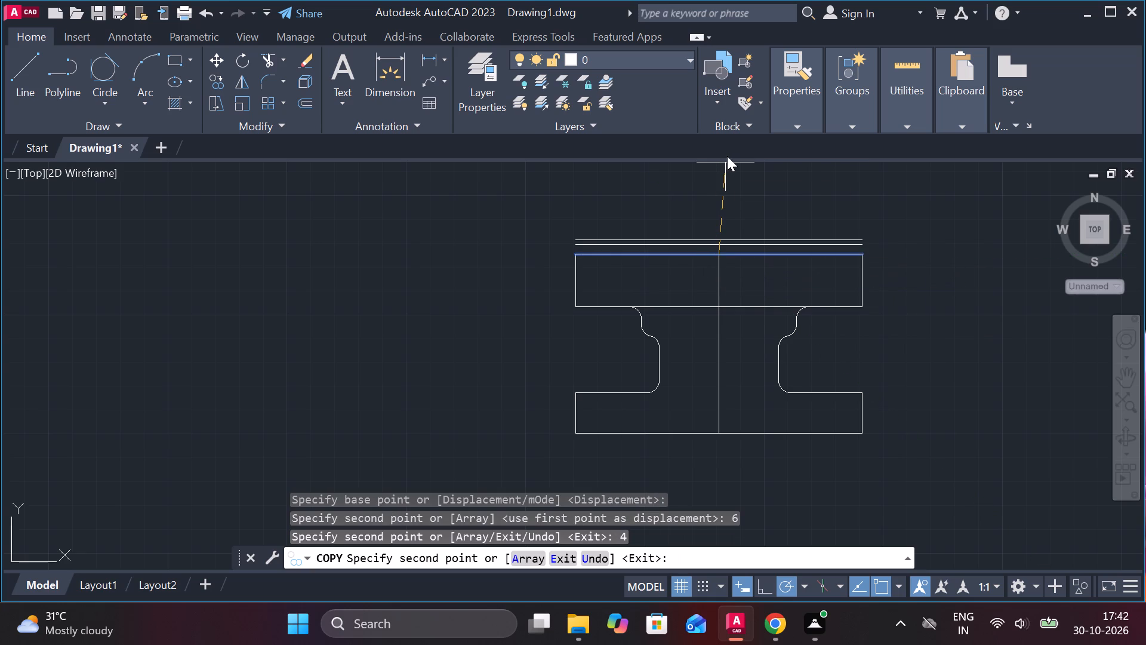
key(Escape)
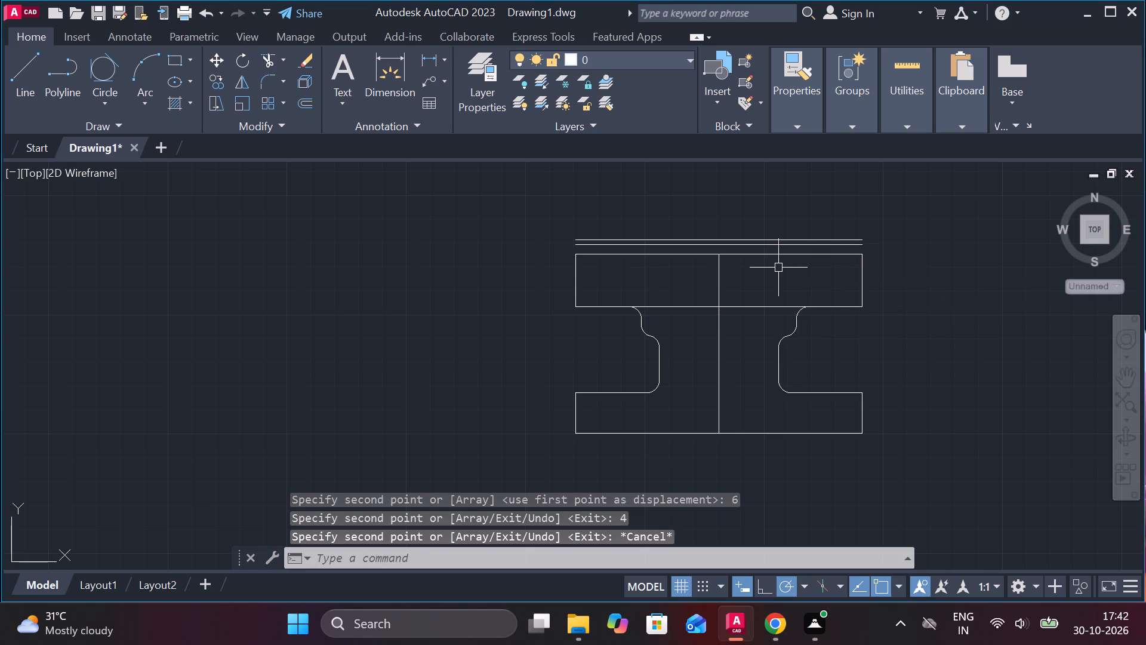
Draw a vertical line from the midpoint of the upper block's top edge up to the highest copied line.
scroll(686, 347, up, 2)
scroll(686, 347, down, 2)
click(716, 274)
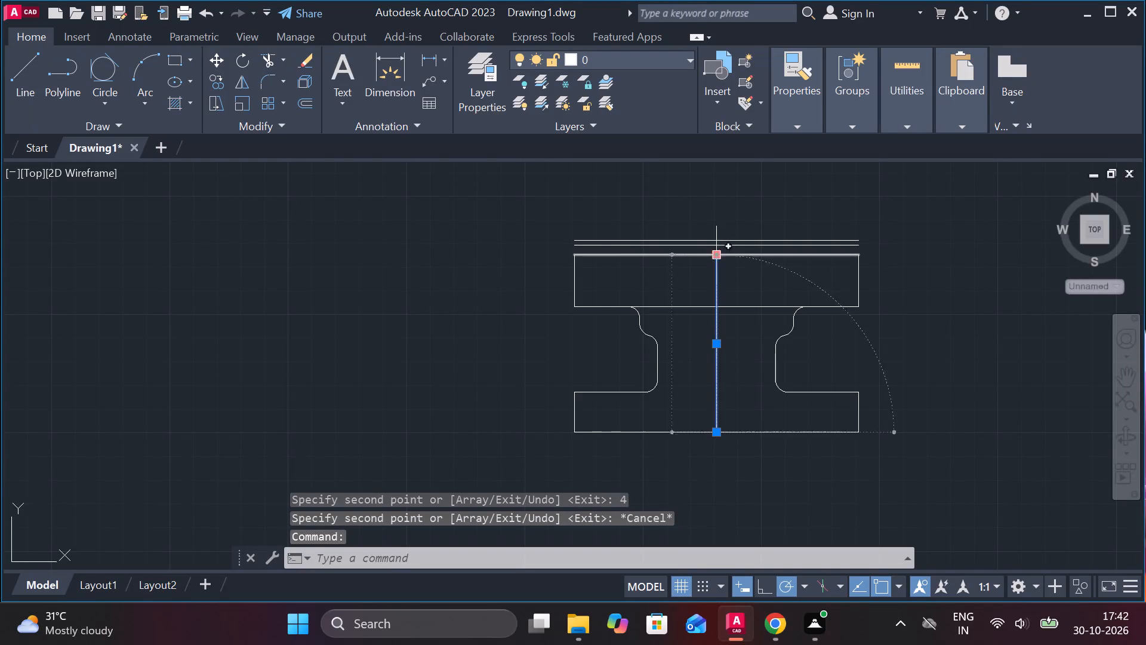
scroll(722, 232, up, 3)
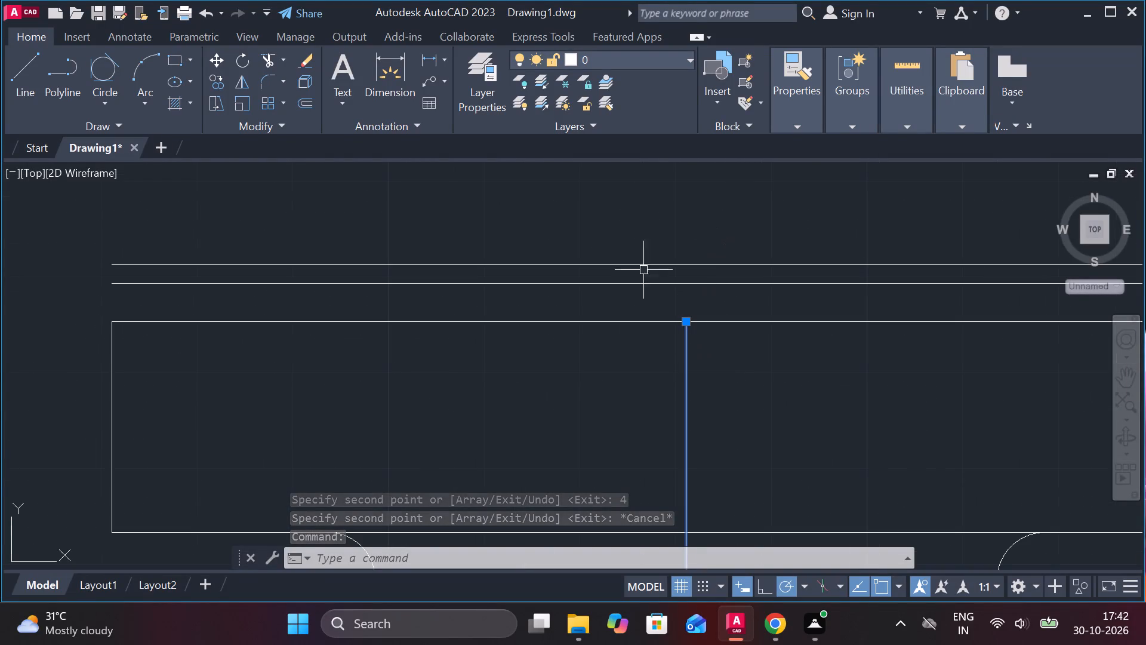
click(31, 64)
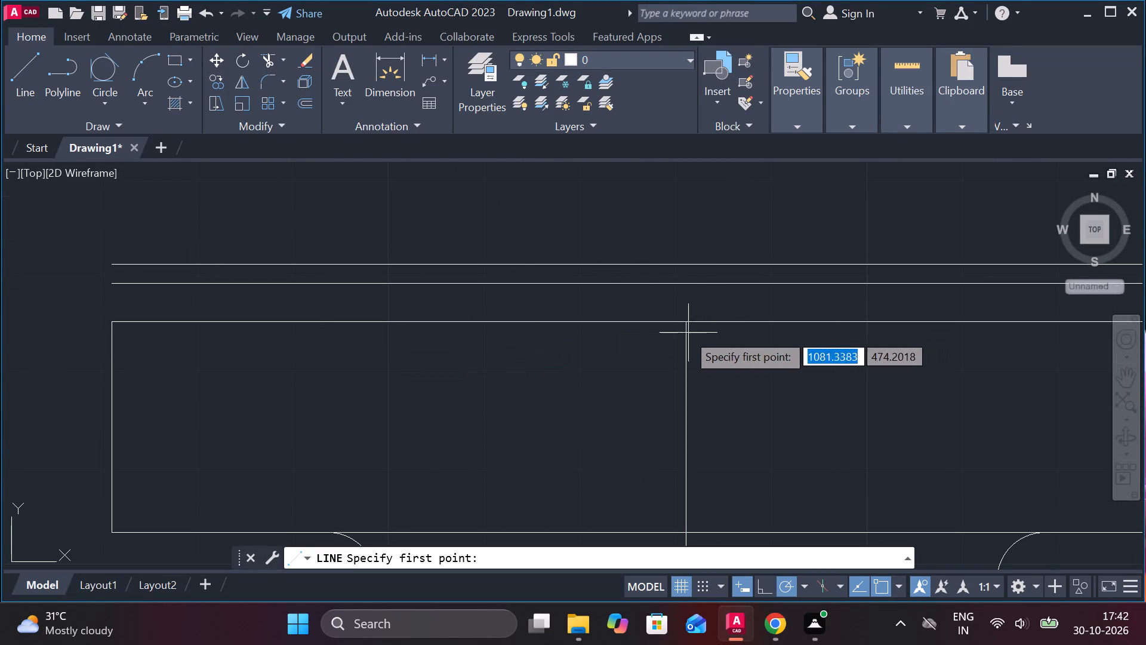
click(687, 321)
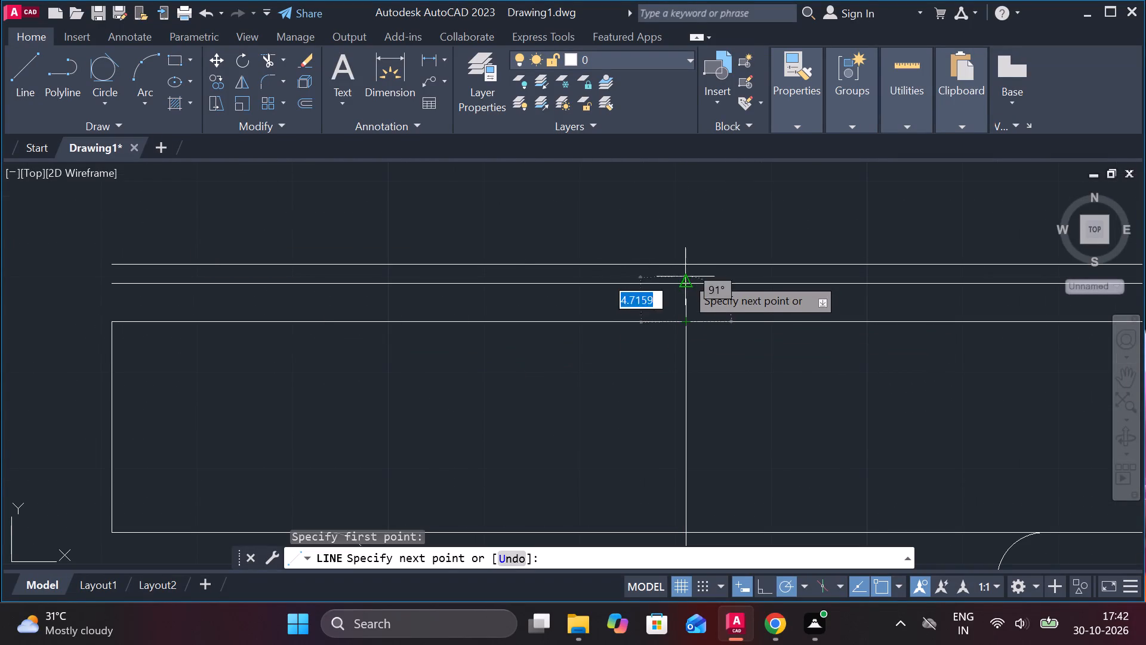
click(684, 265)
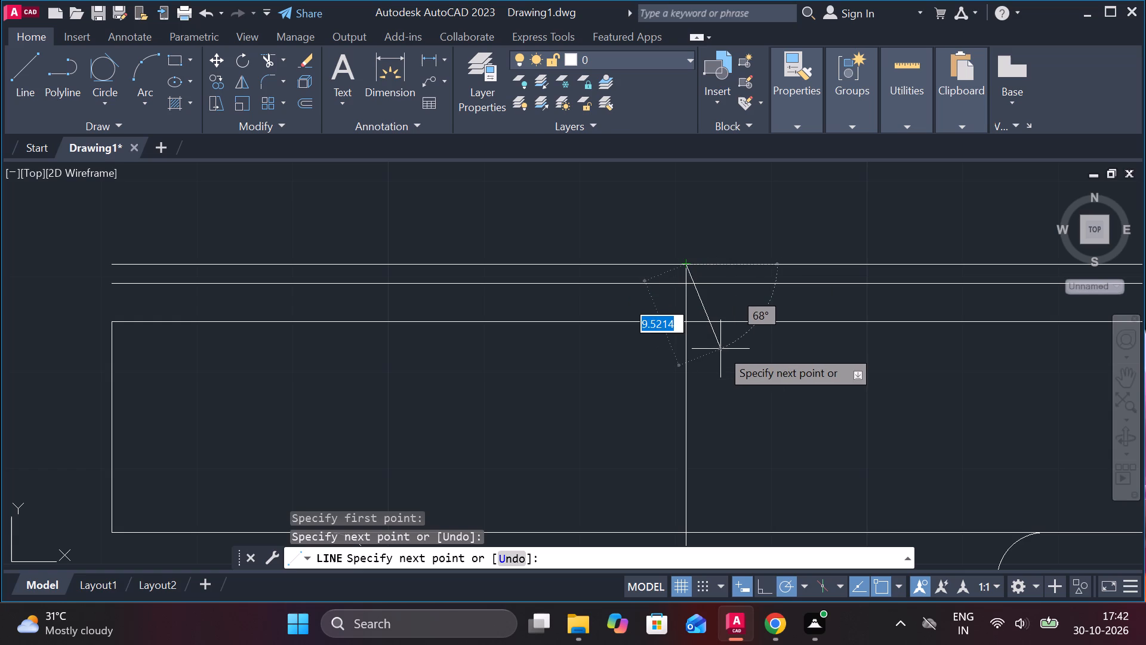
key(Escape)
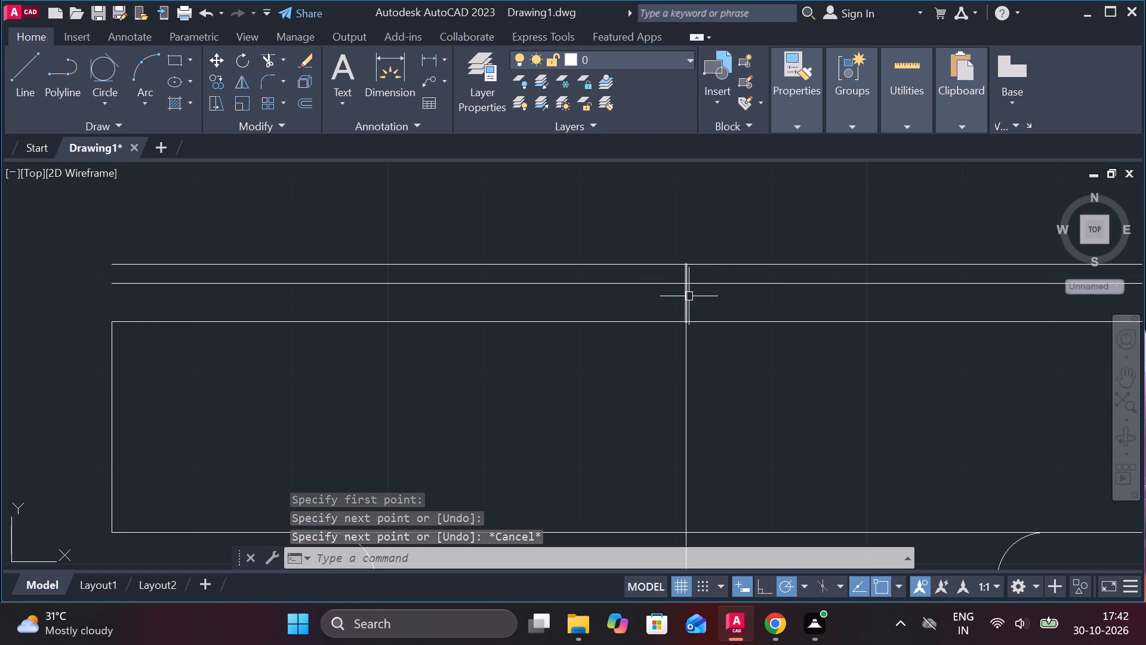
Copy the short vertical centre line above the upper block 17.5 to each side of the centre.
click(685, 296)
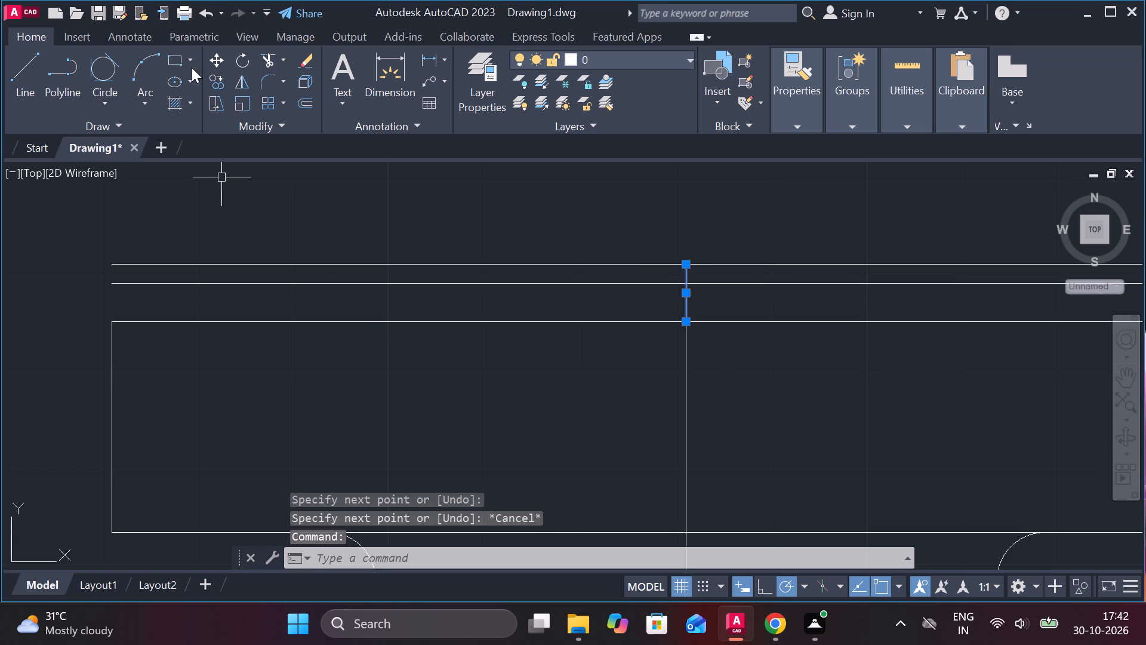
click(213, 82)
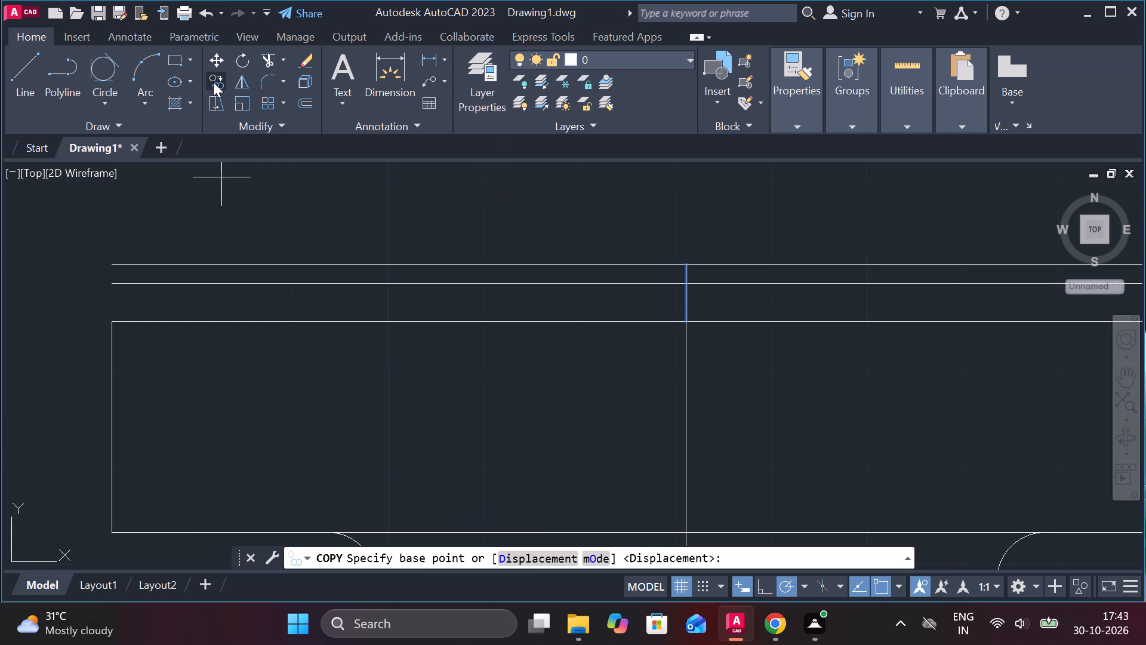
click(683, 283)
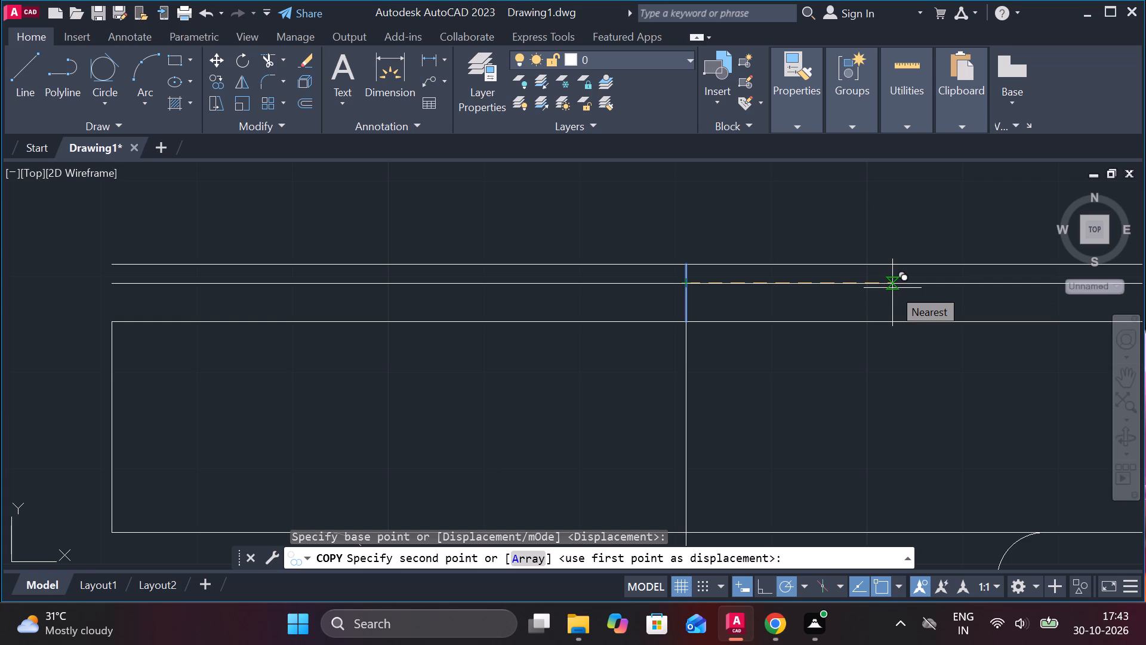
key(1)
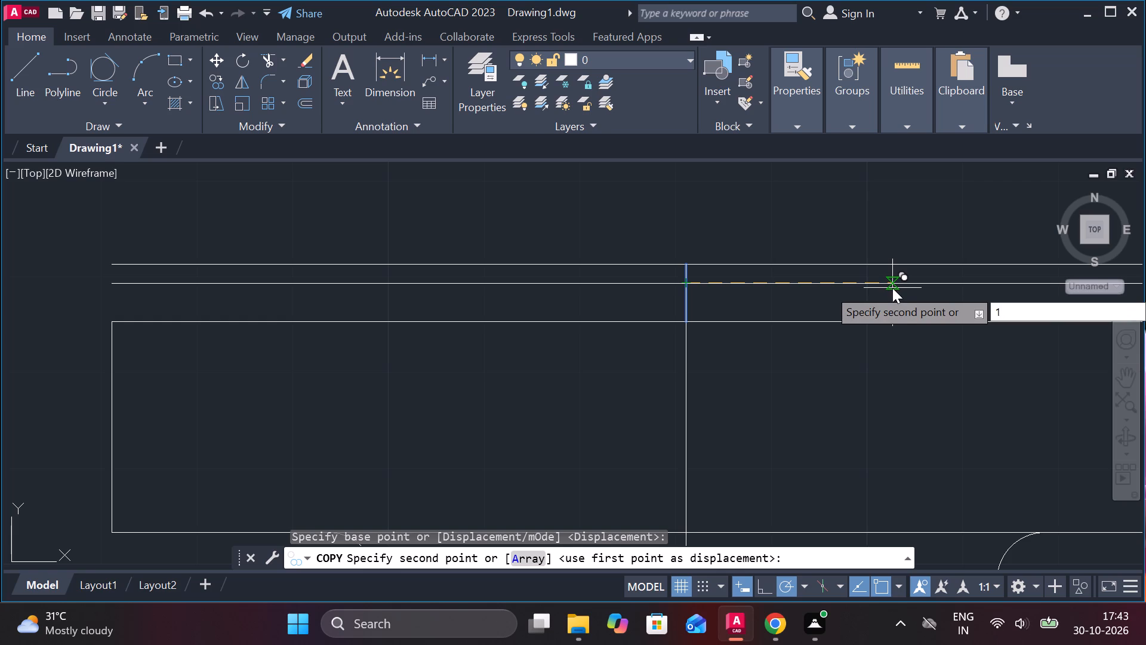
key(7)
text(.5)
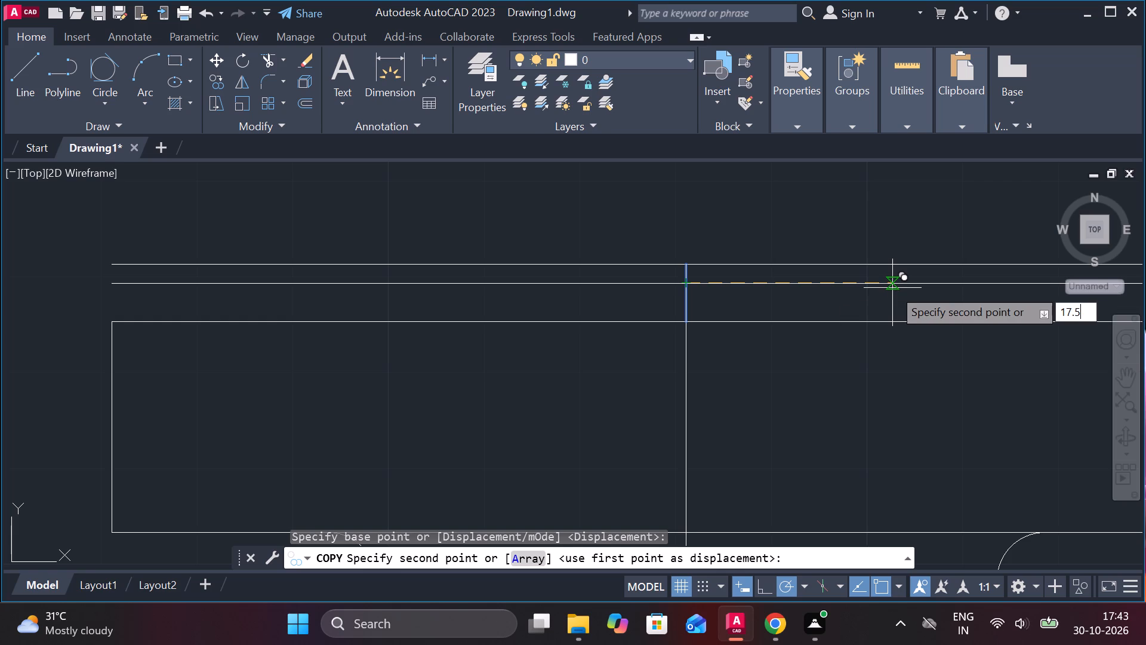
key(Return)
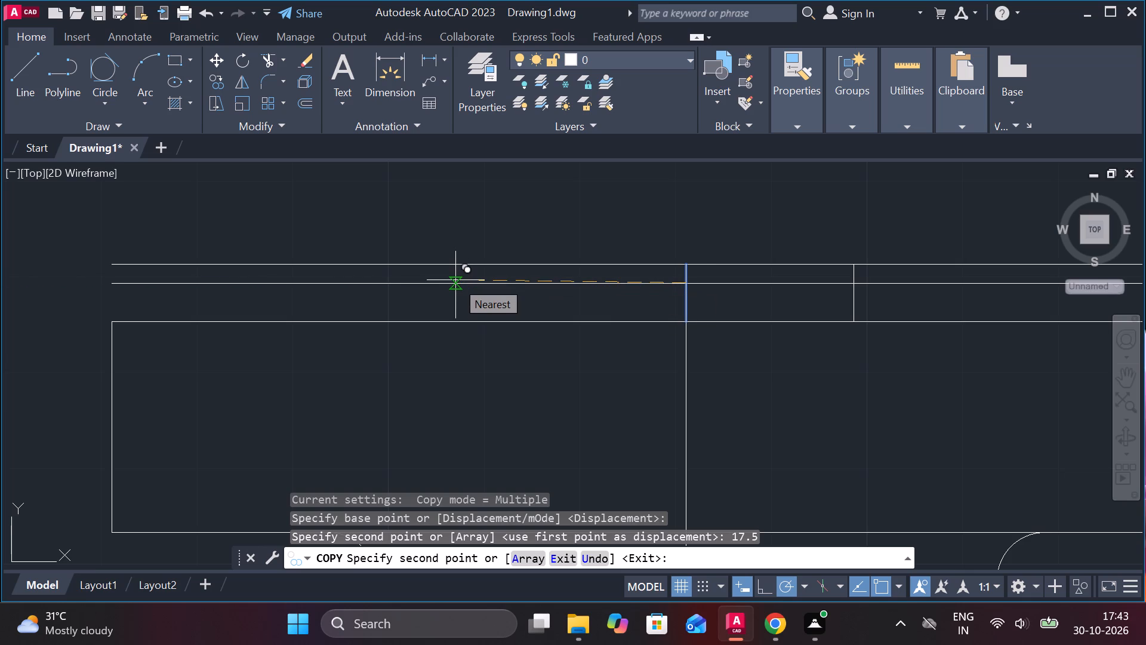
key(1)
key(7)
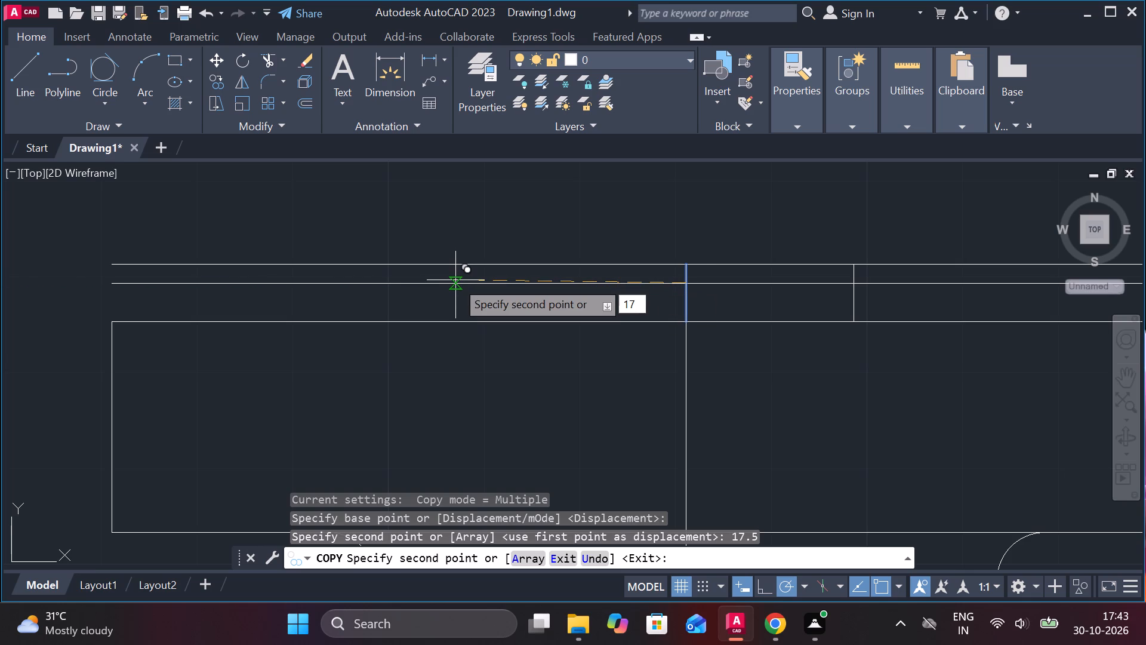
text(.5)
key(Return)
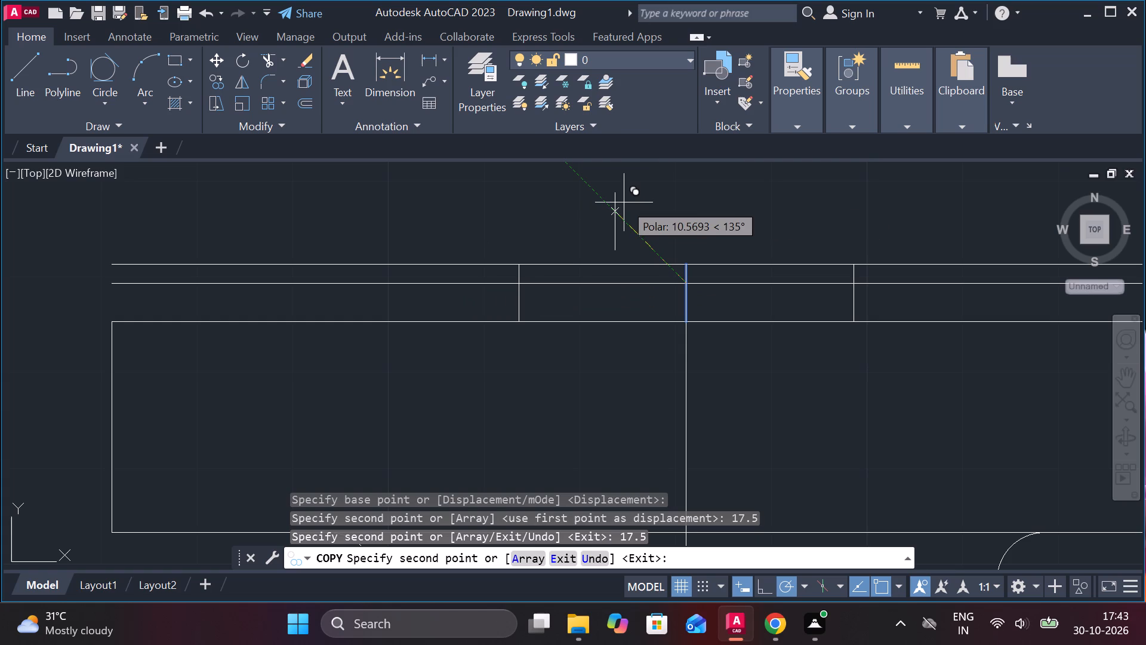
key(Escape)
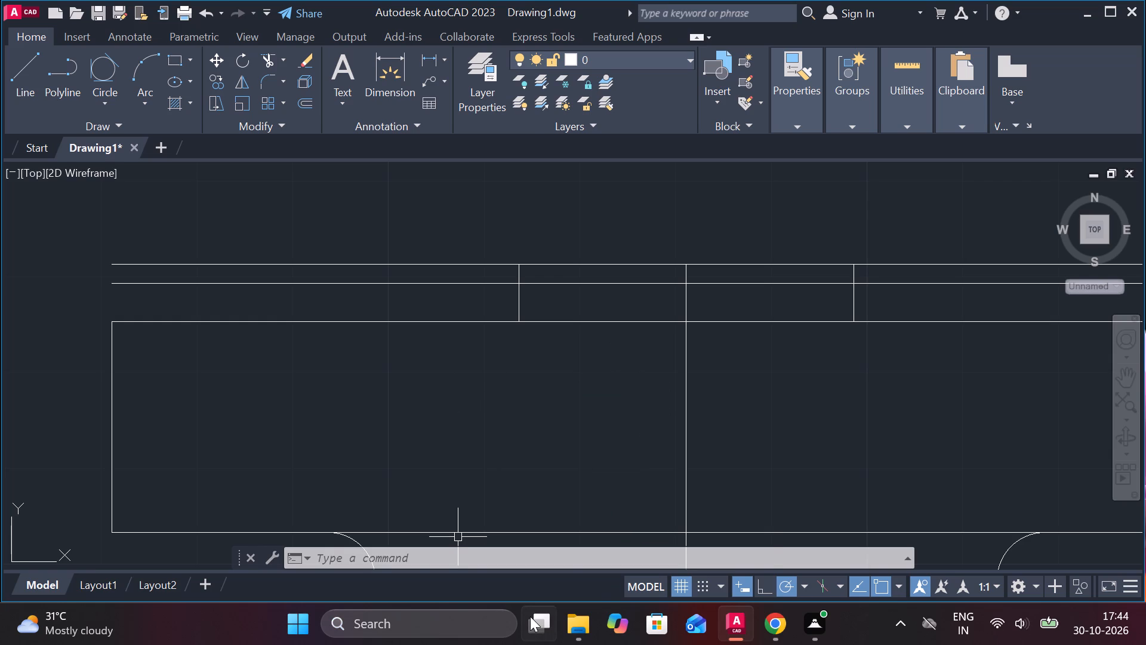
Copy the short vertical centre line above the upper block 22.5 to each side of the centre.
click(685, 300)
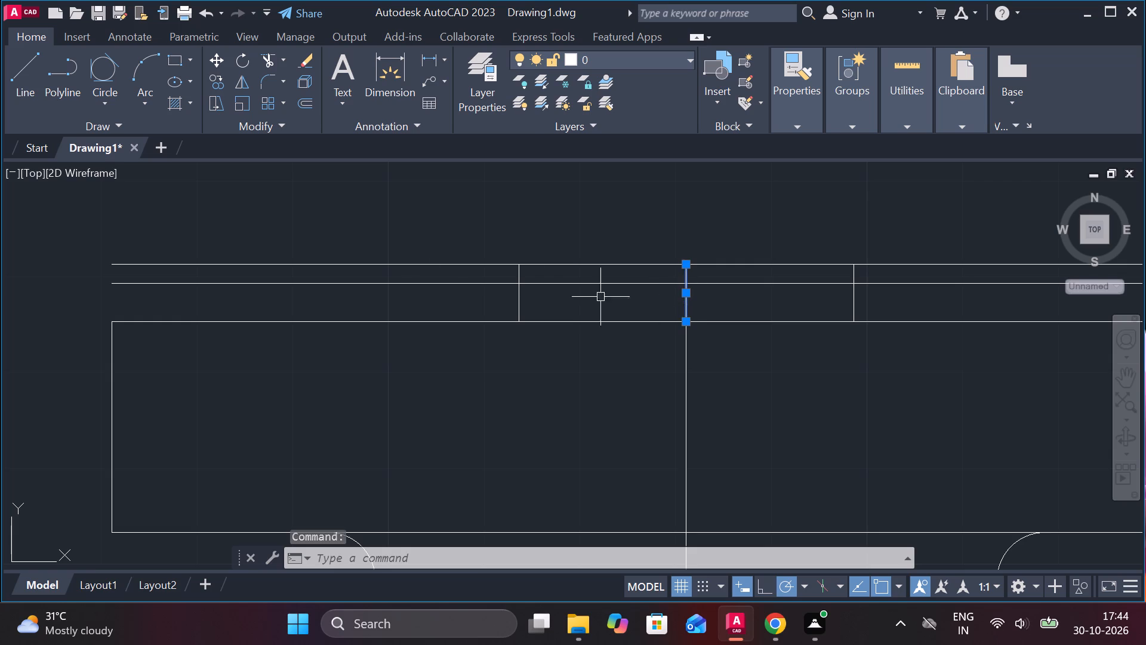
click(212, 79)
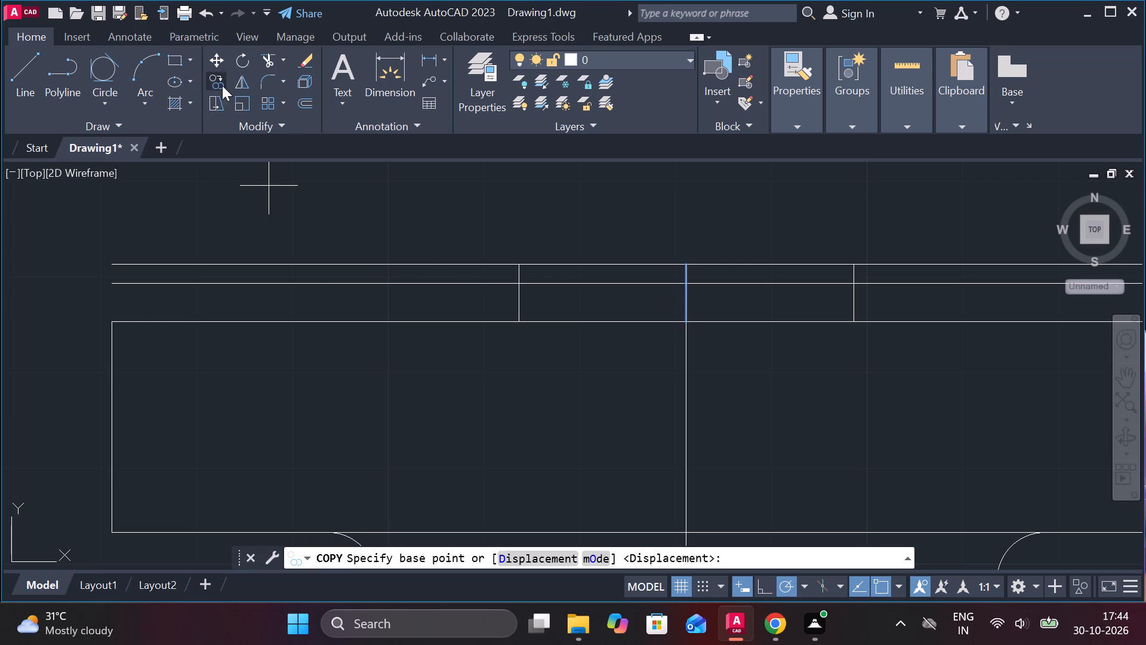
click(687, 283)
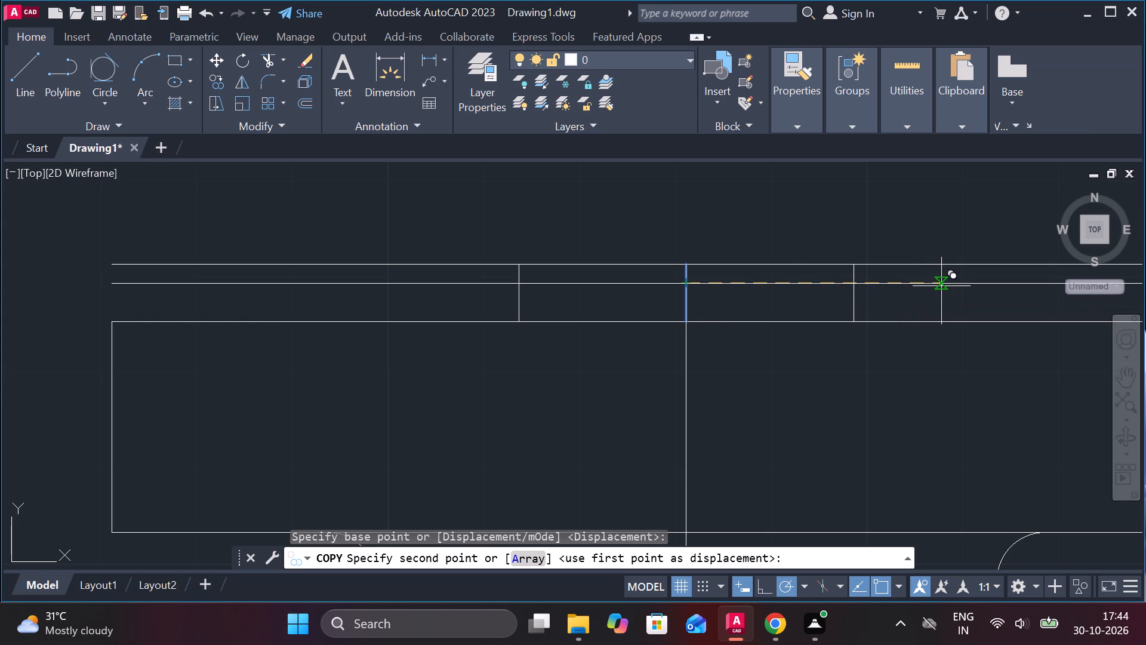
text(22)
key(period)
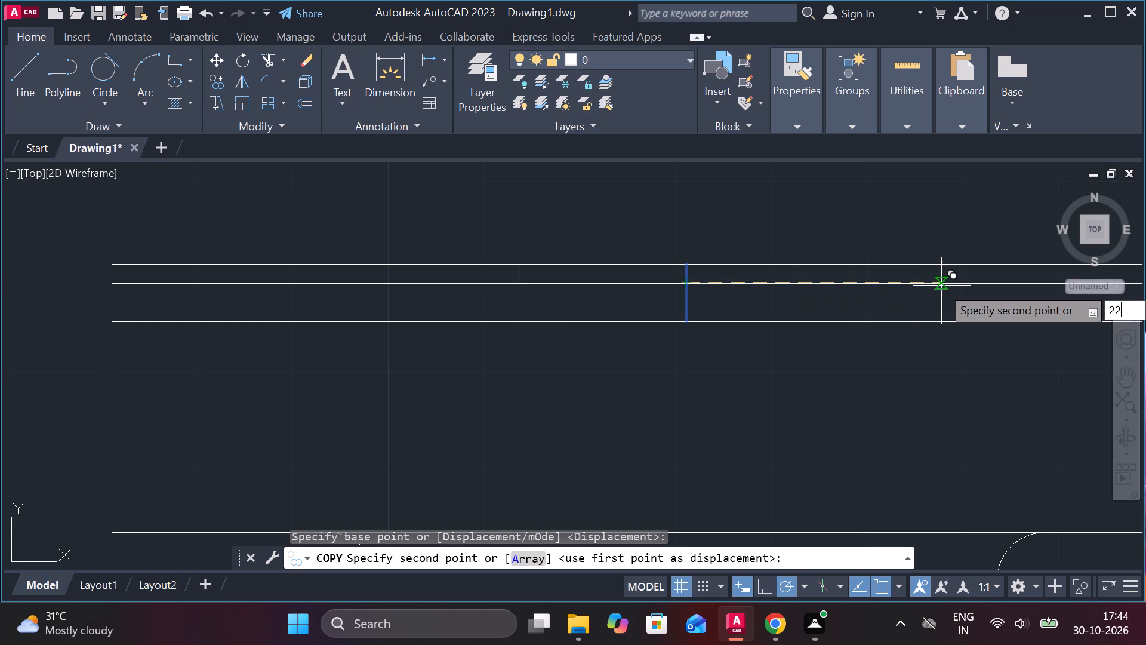
key(5)
key(Return)
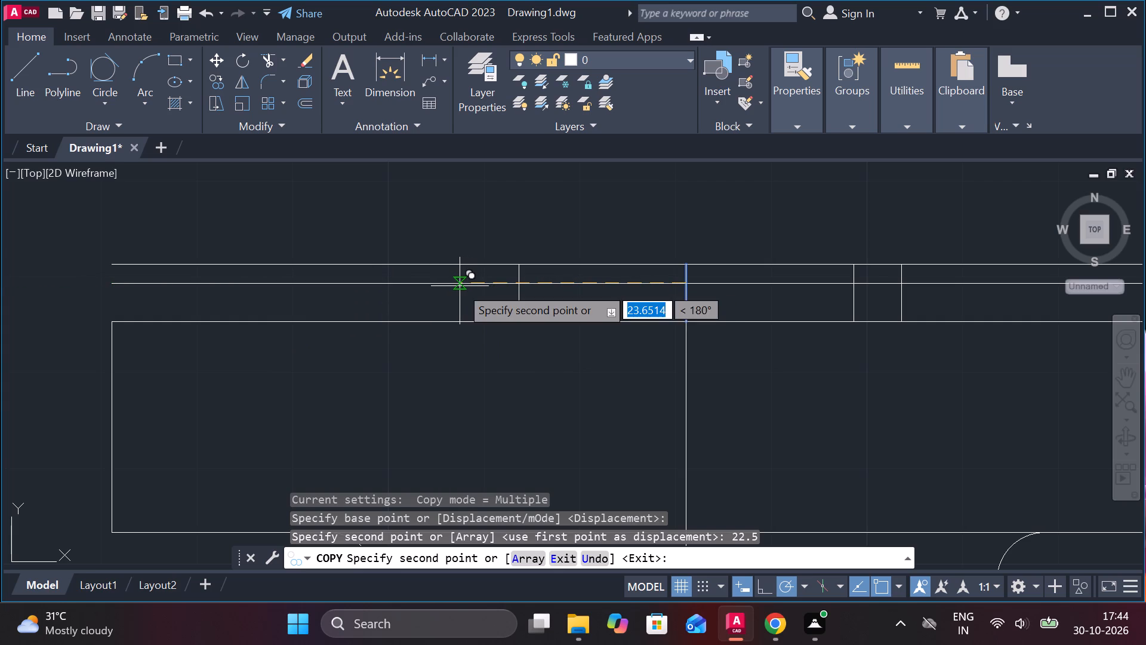
text(22)
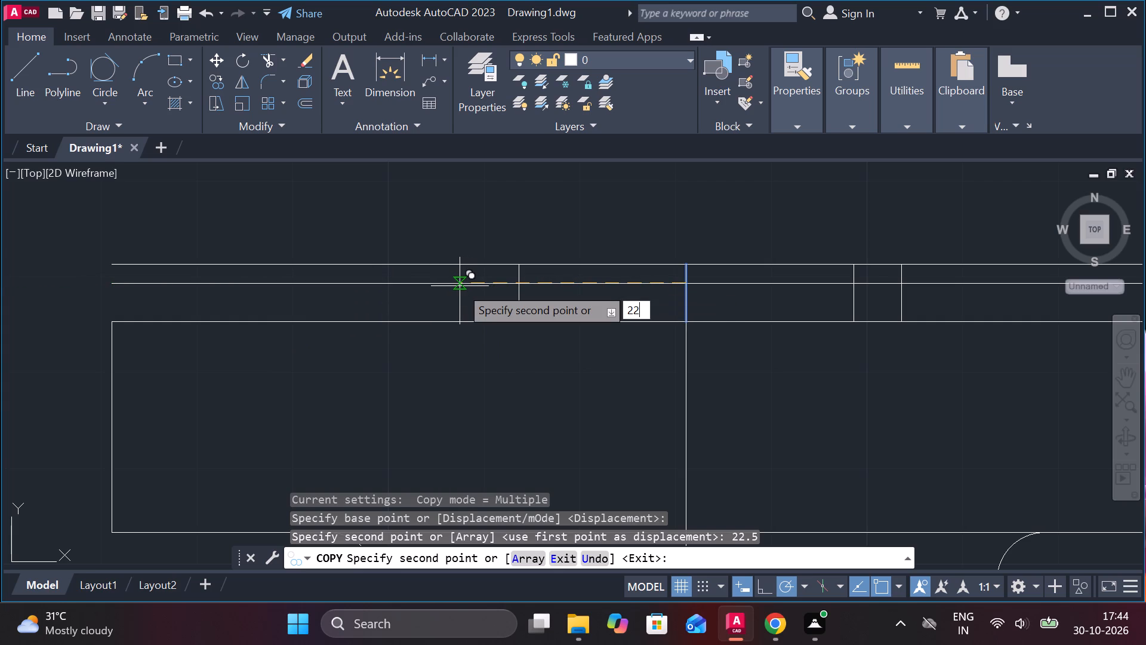
text(.5)
key(Return)
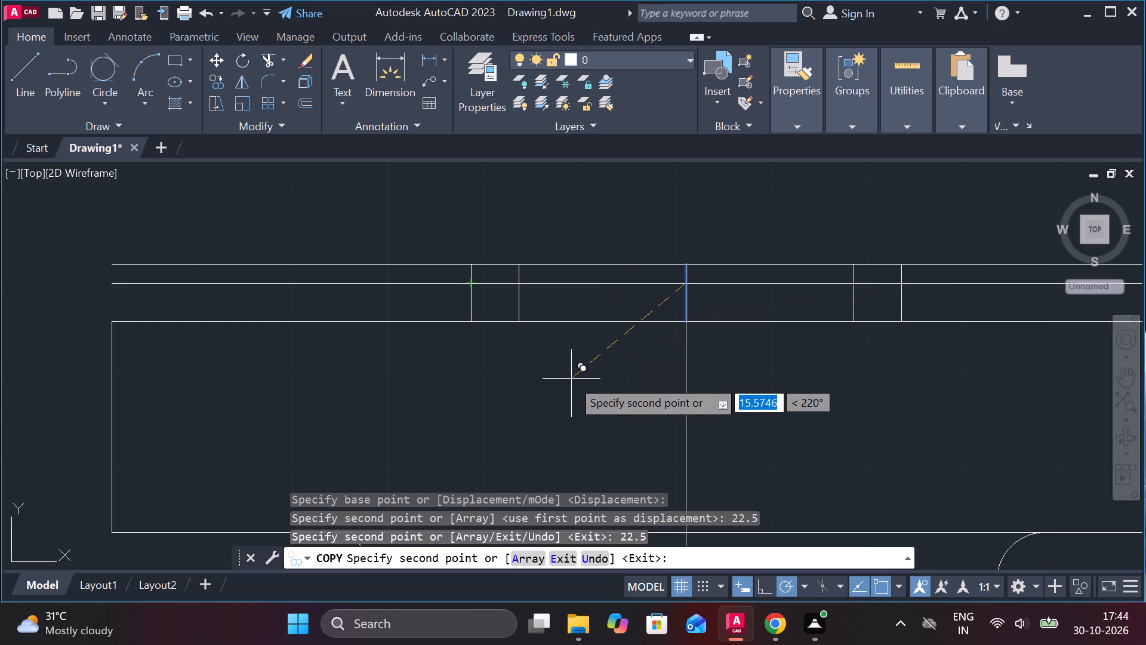
key(Escape)
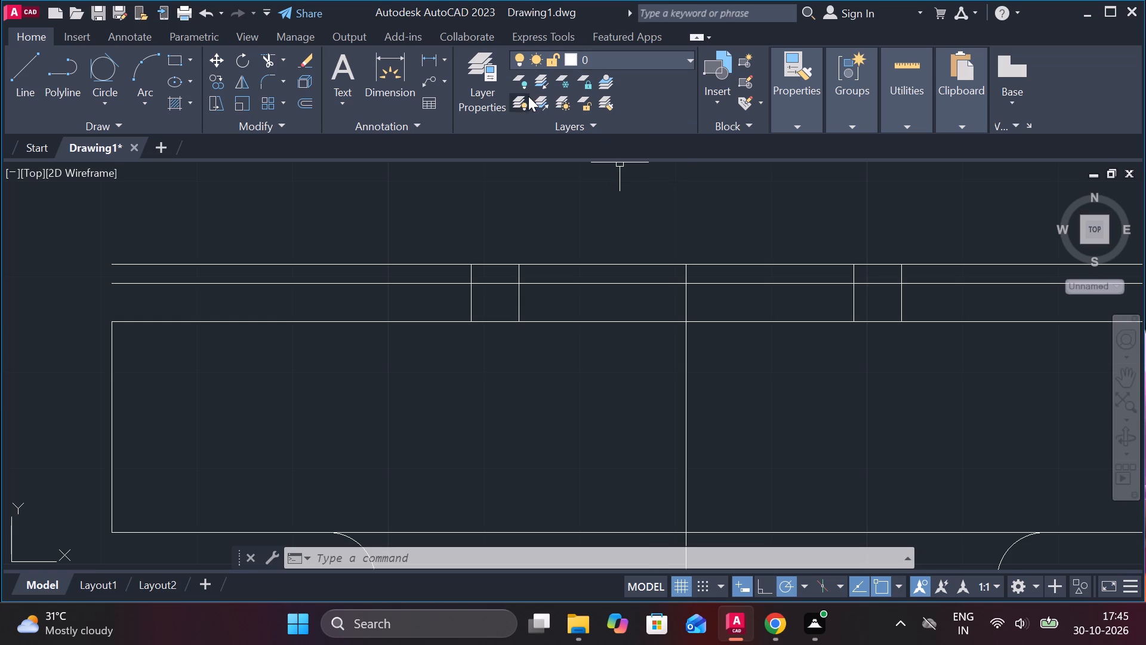
Set the fillet radius to 4 and try it on the right inner vertical and the lower copied horizontal line.
click(269, 83)
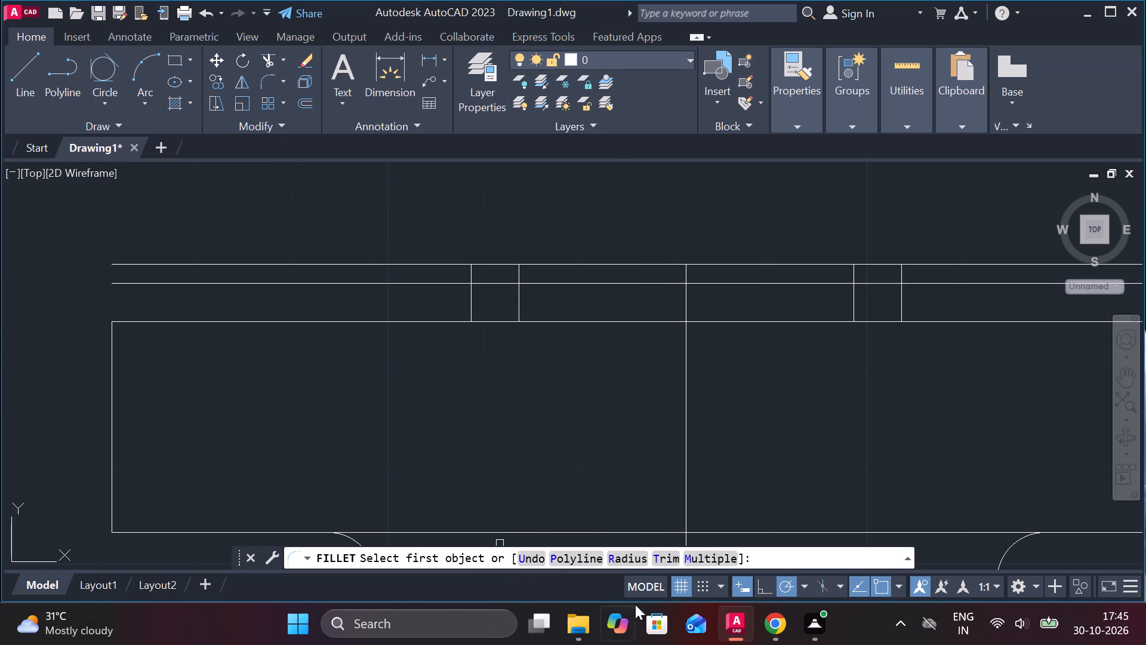
click(628, 564)
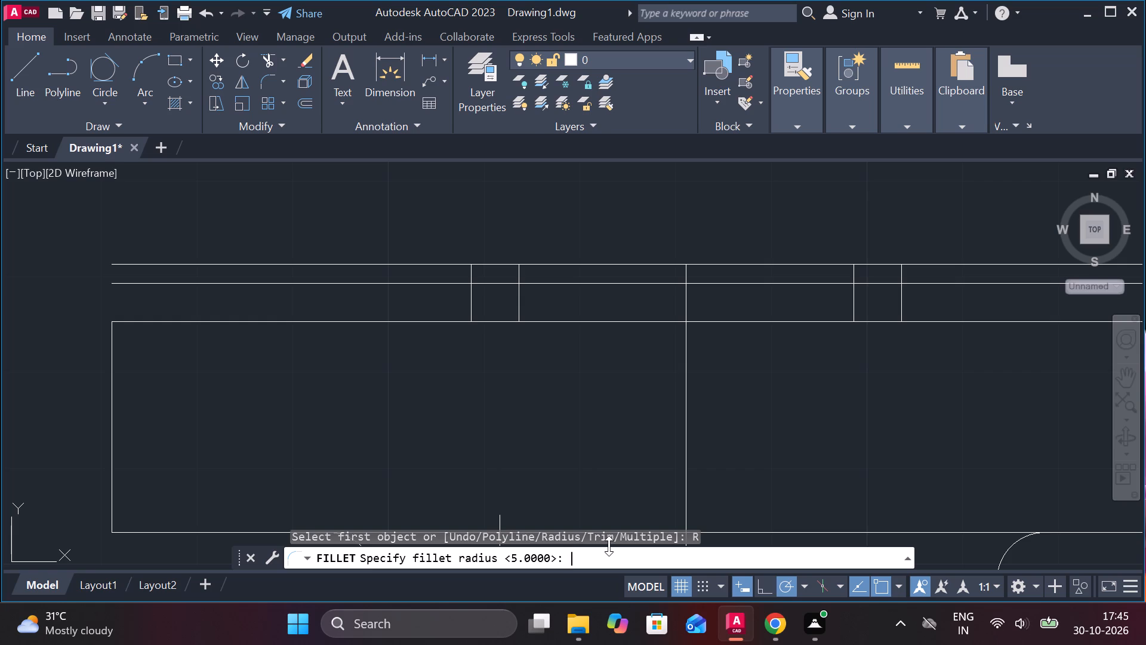
key(4)
key(Return)
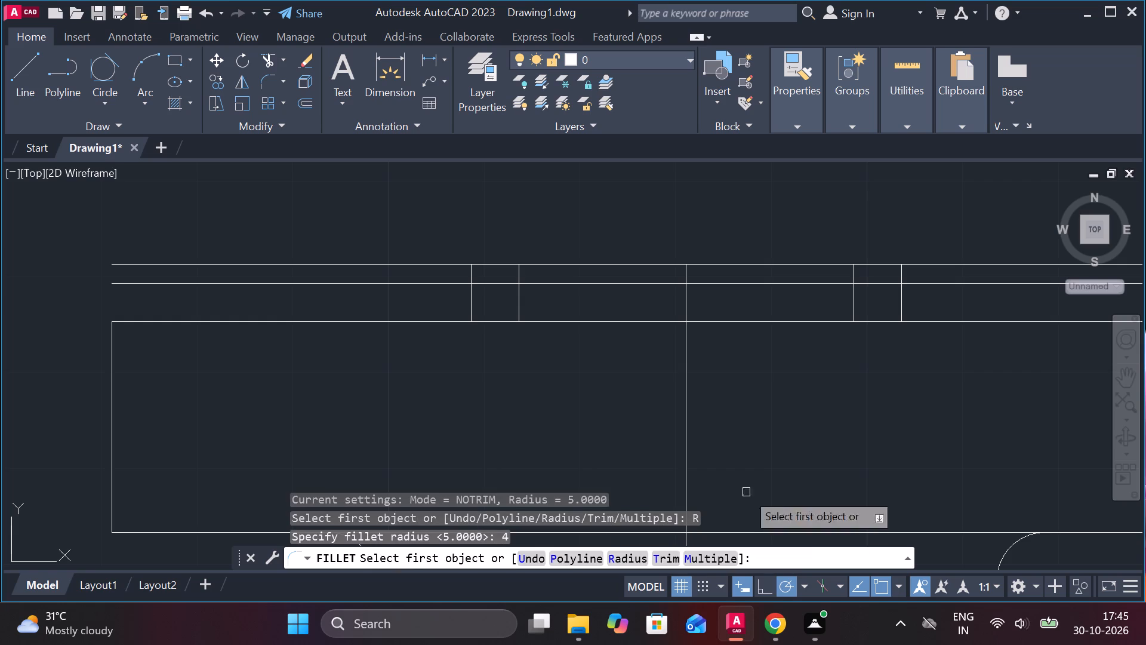
click(851, 274)
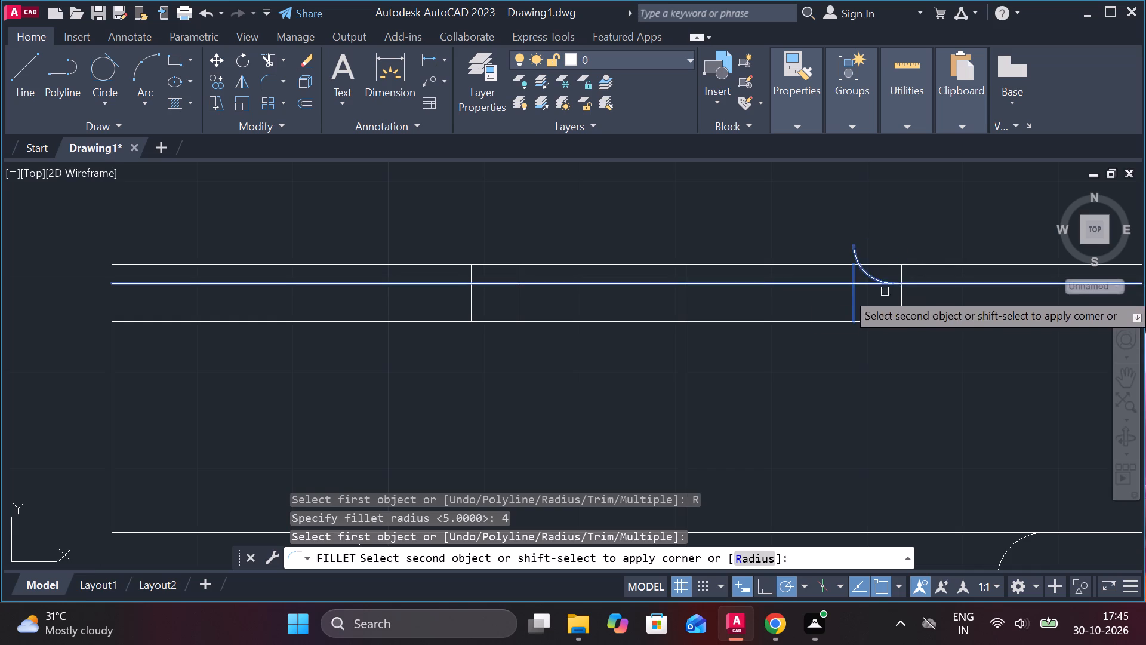
key(Escape)
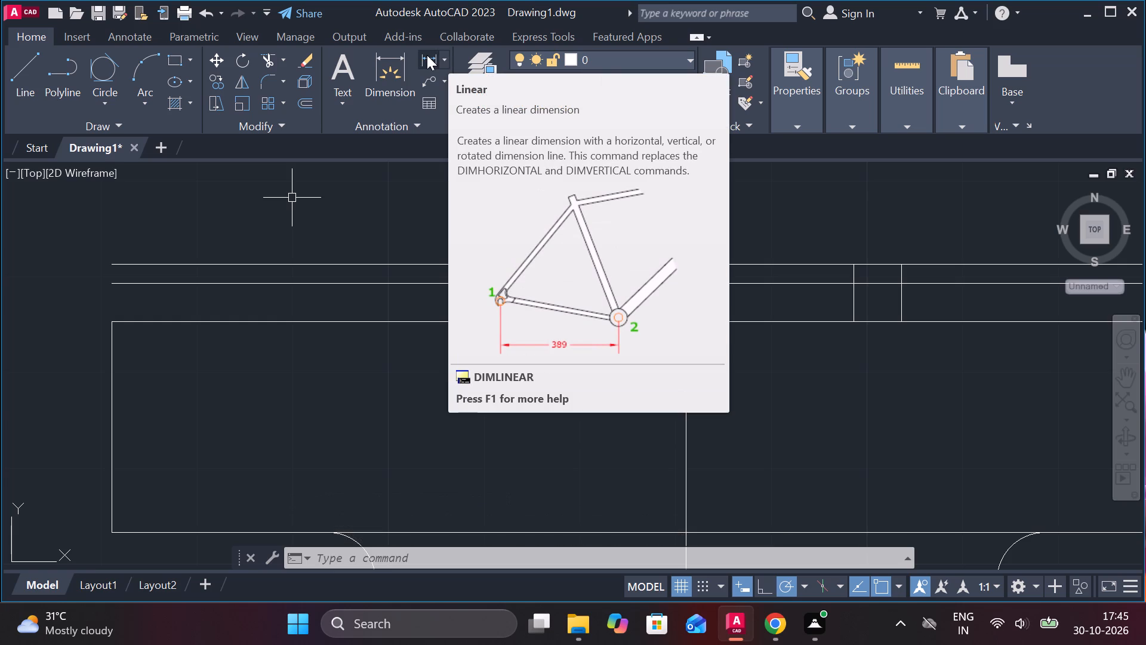
Measure the vertical distance between the two copied horizontal lines at the right outer vertical.
click(427, 55)
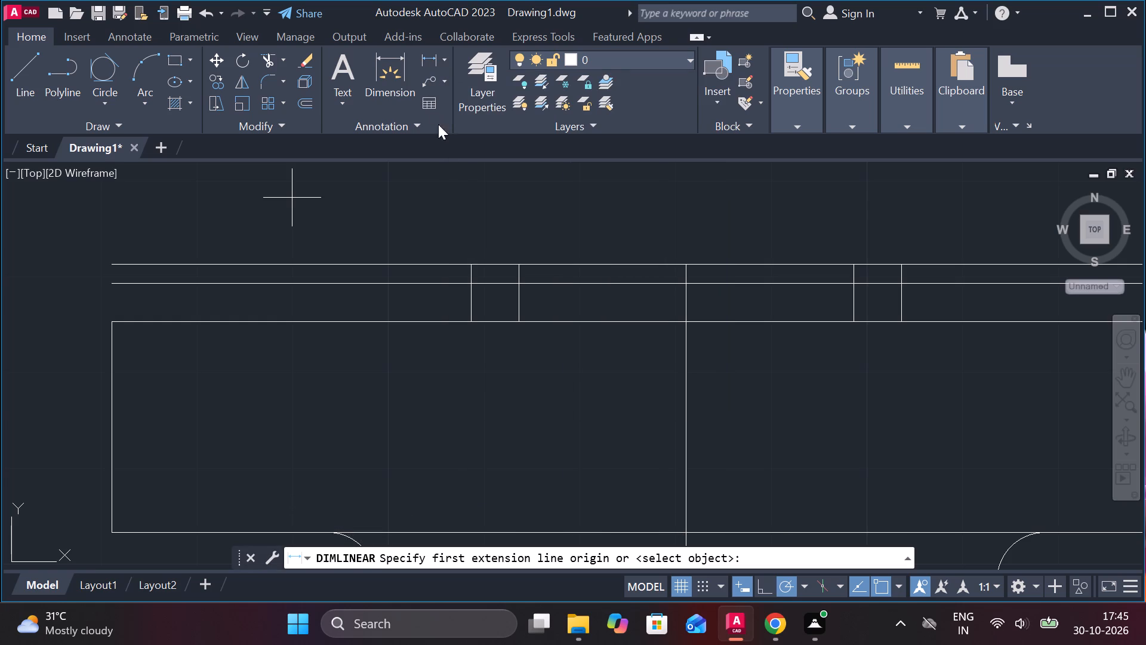
click(908, 267)
click(904, 284)
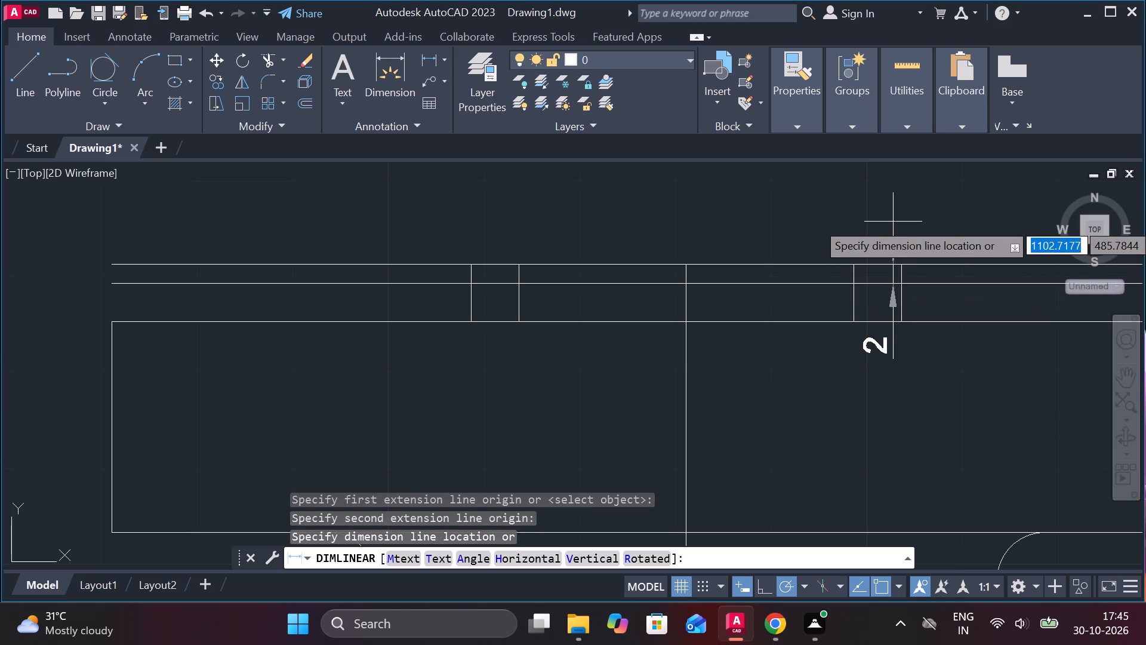
key(Escape)
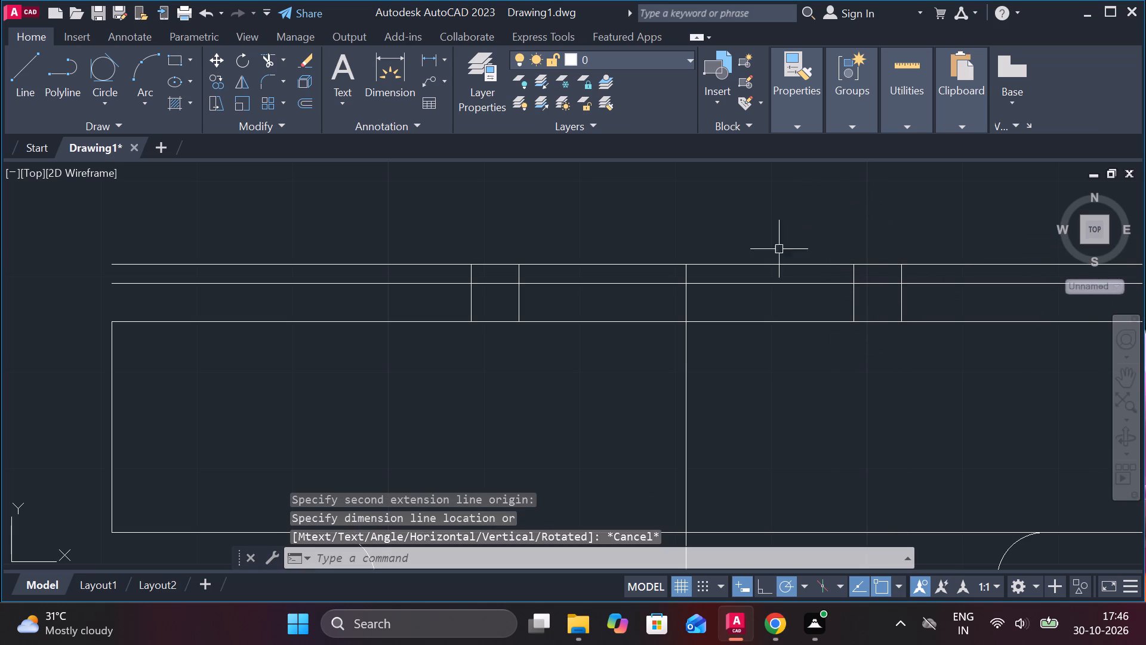
Move the lower copied horizontal line straight down by 2, towards the upper block's top edge.
click(670, 284)
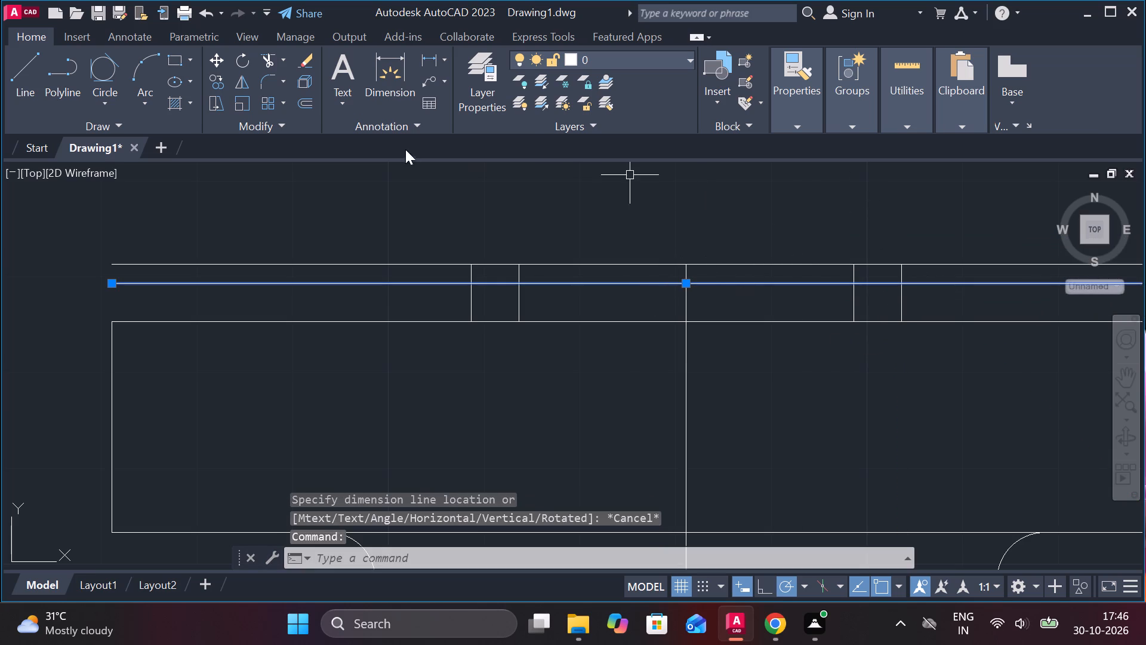
click(219, 57)
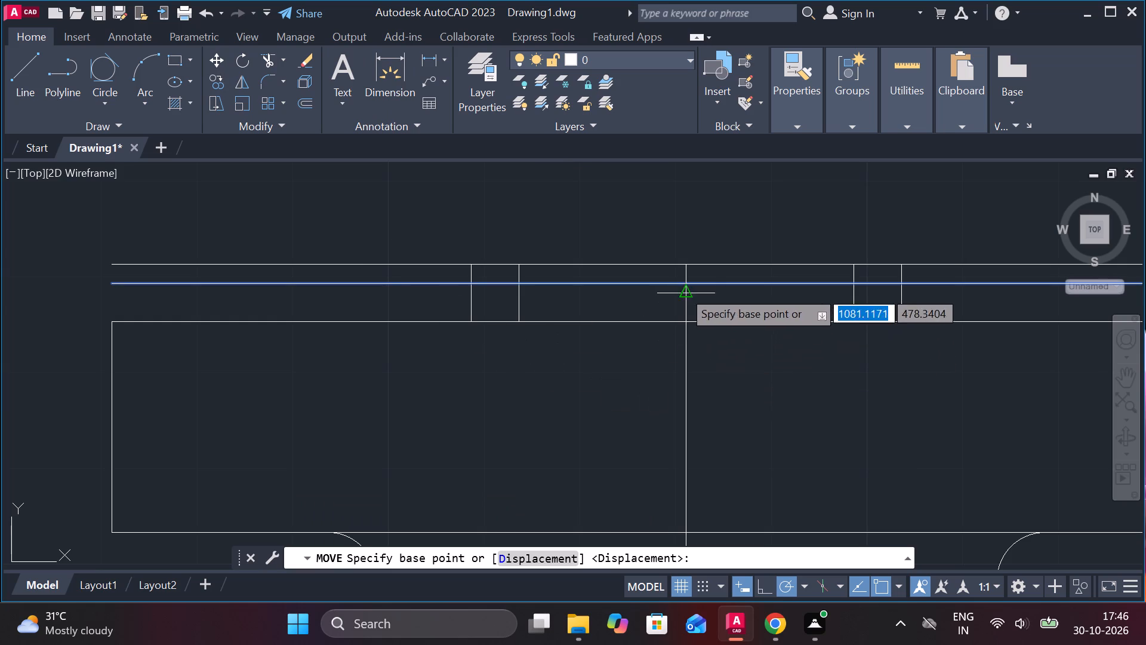
click(686, 278)
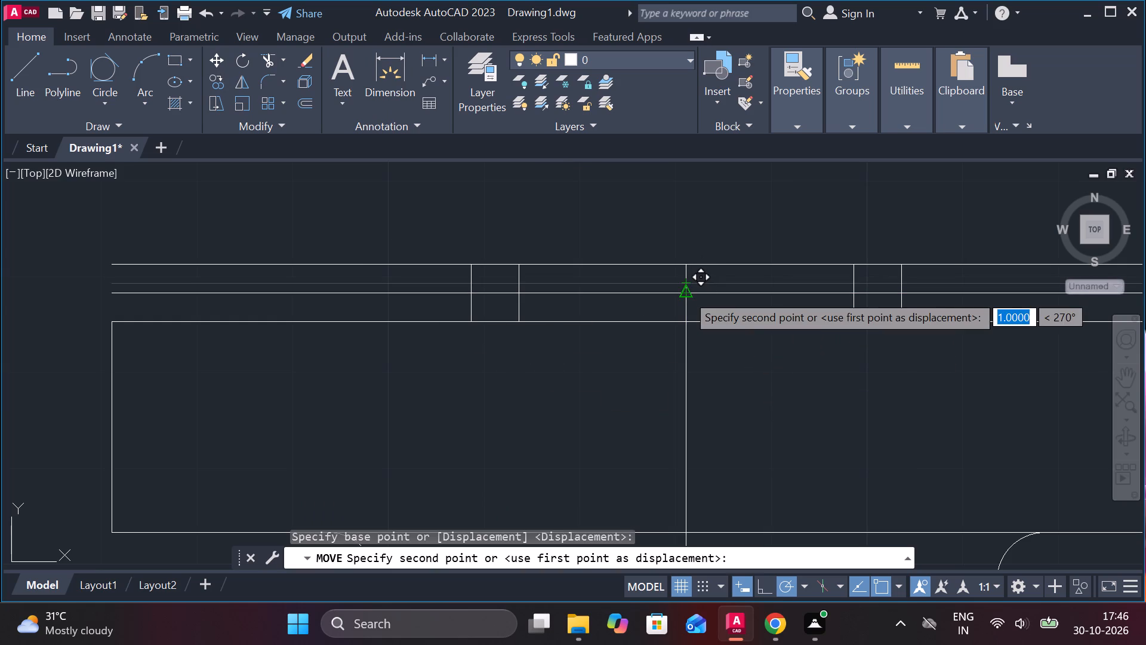
key(2)
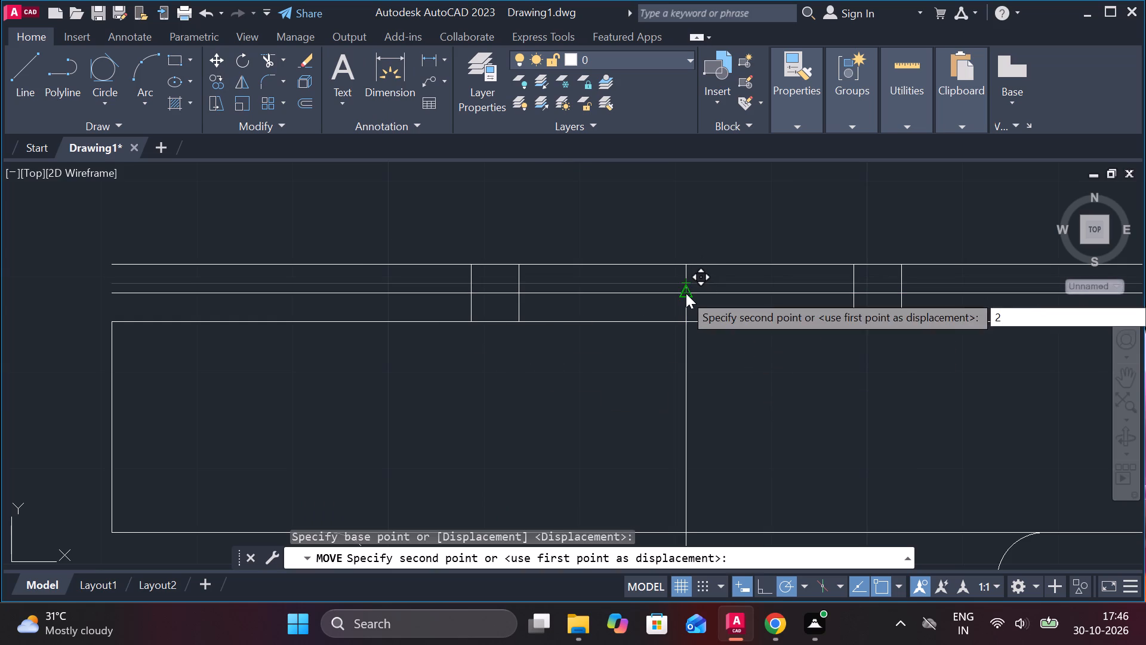
key(Return)
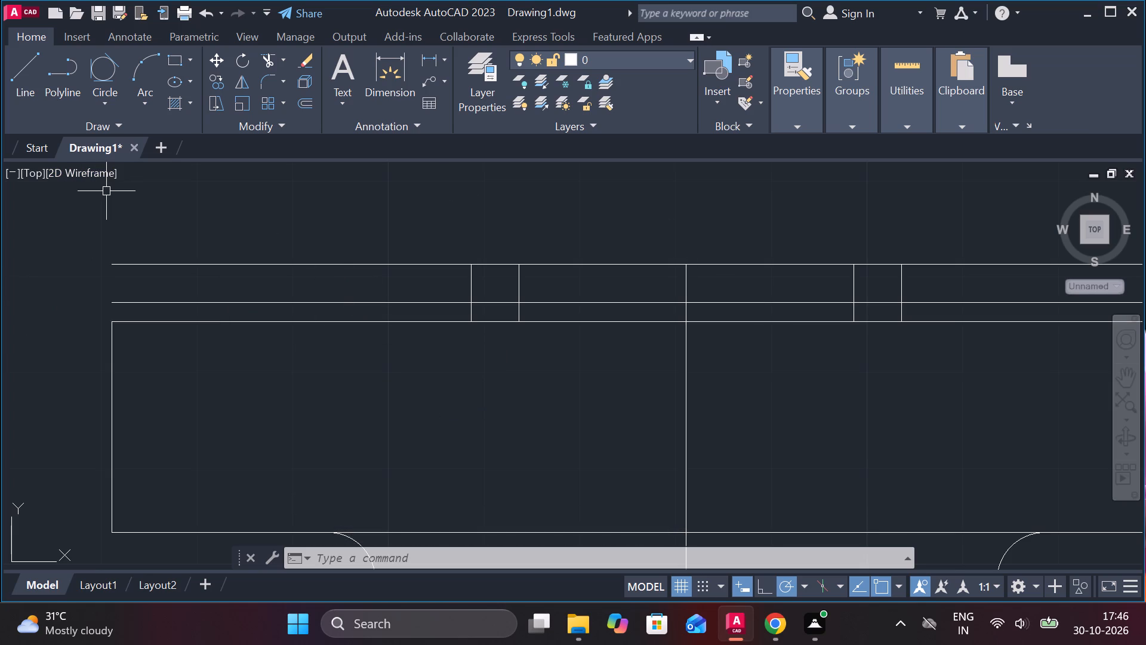
key(Escape)
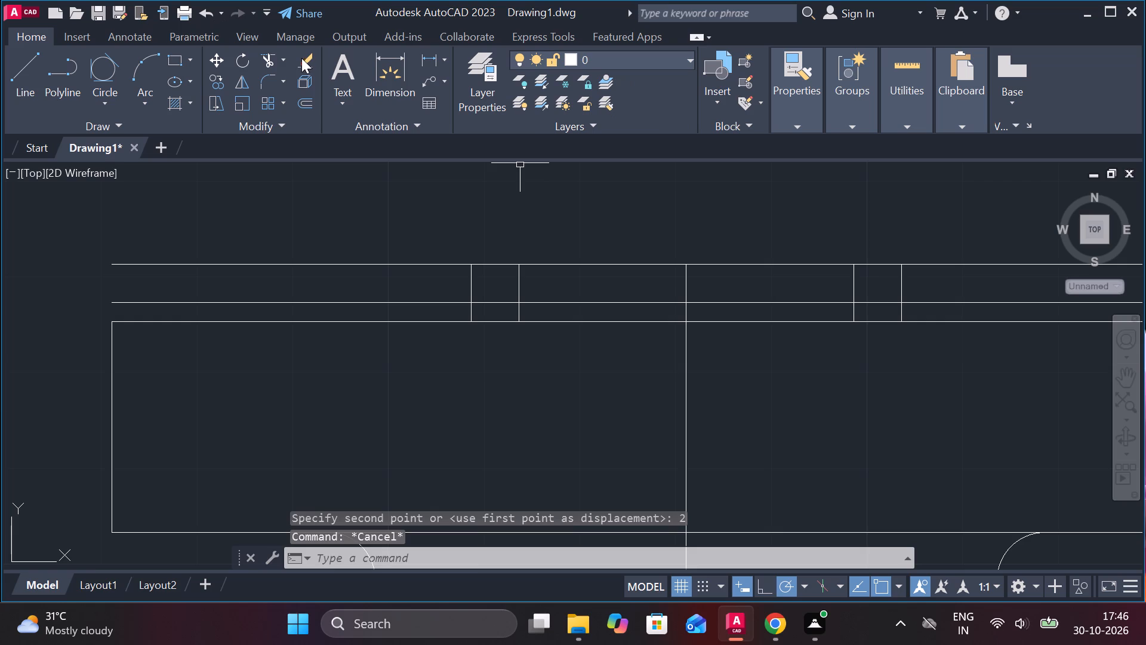
Fillet both inner verticals to the lower copied horizontal line with radius 4, curving outward from the centre.
click(264, 81)
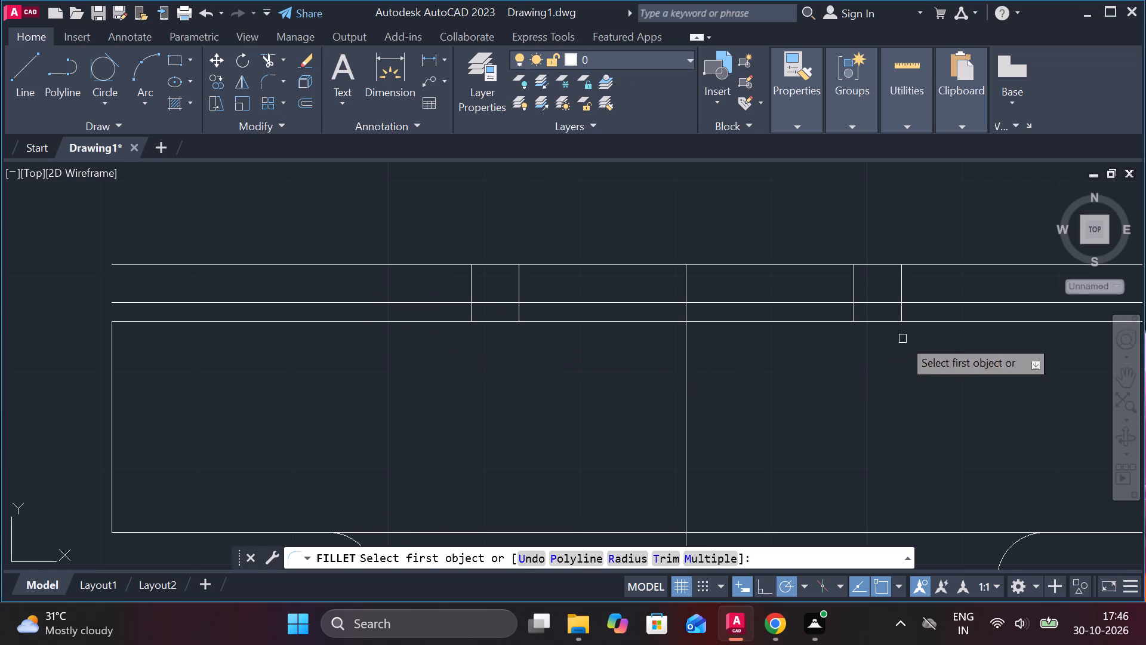
click(857, 281)
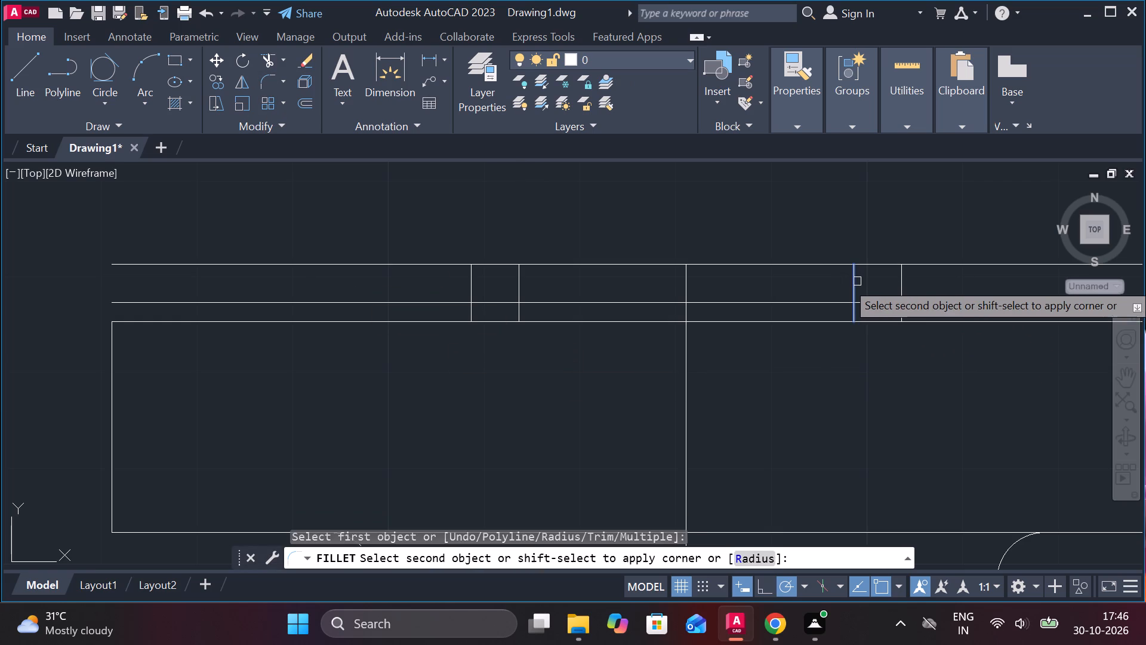
click(886, 302)
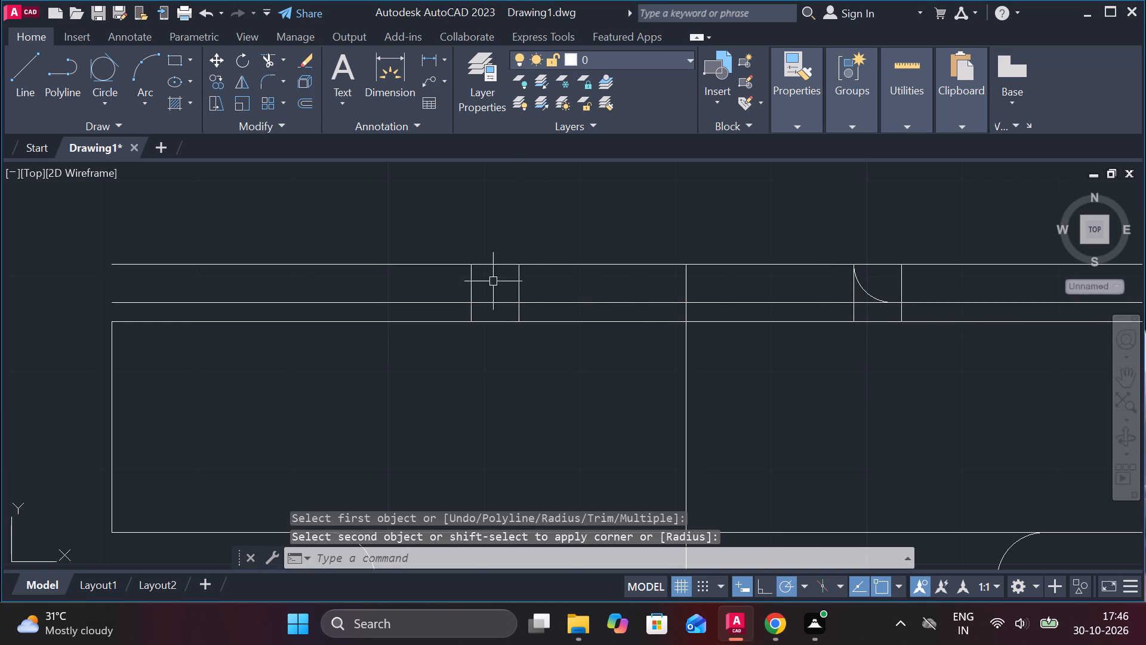
click(273, 78)
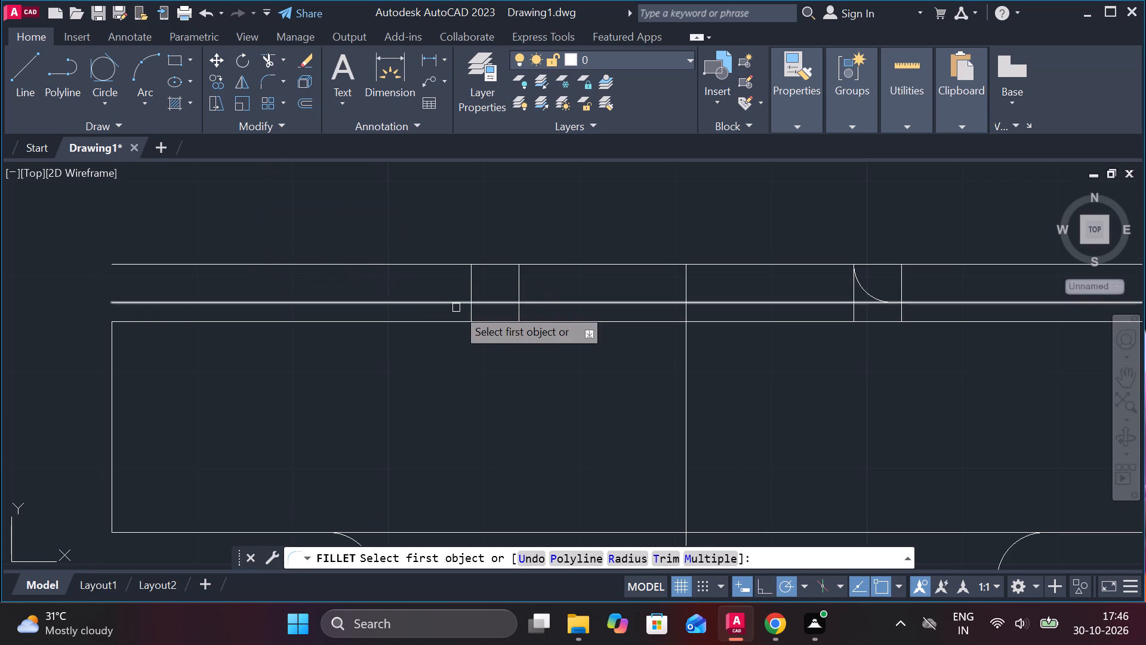
click(487, 304)
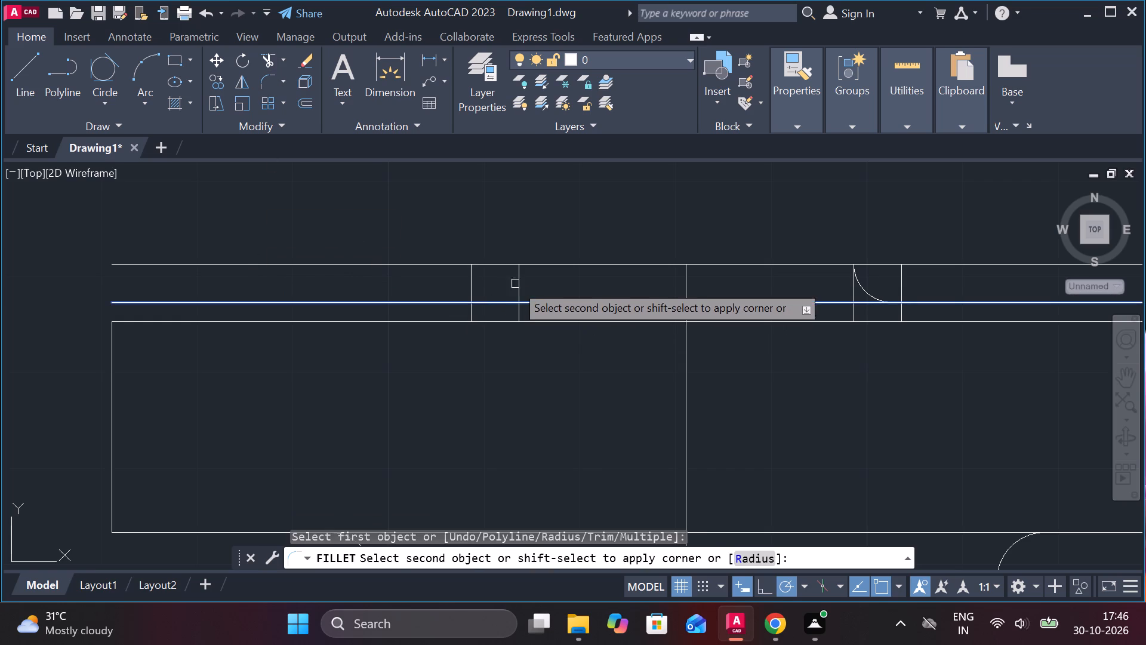
click(515, 282)
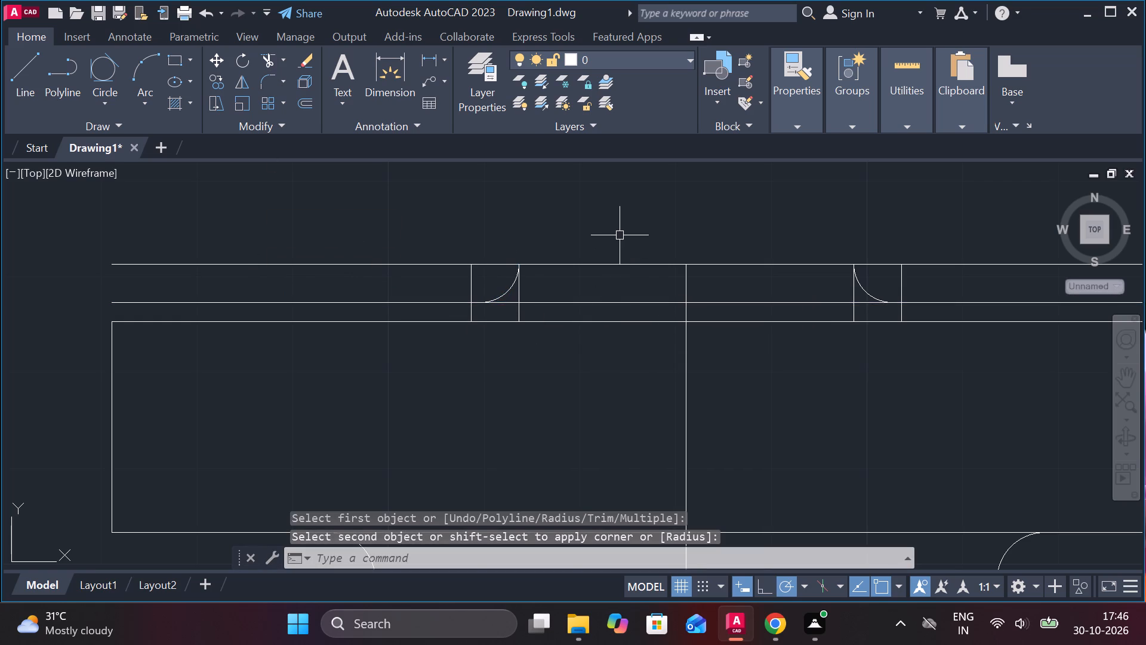
Trim the top line outside the inner verticals, the outer verticals above the lower horizontal line, and that line's overhanging ends.
scroll(586, 235, down, 1)
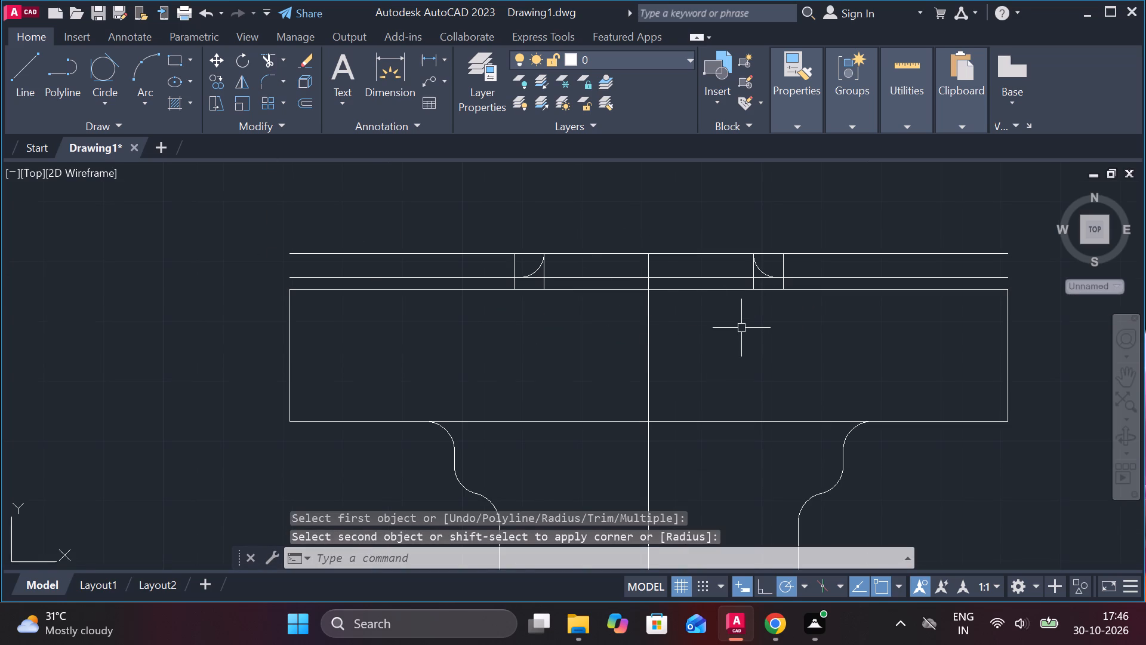
click(264, 54)
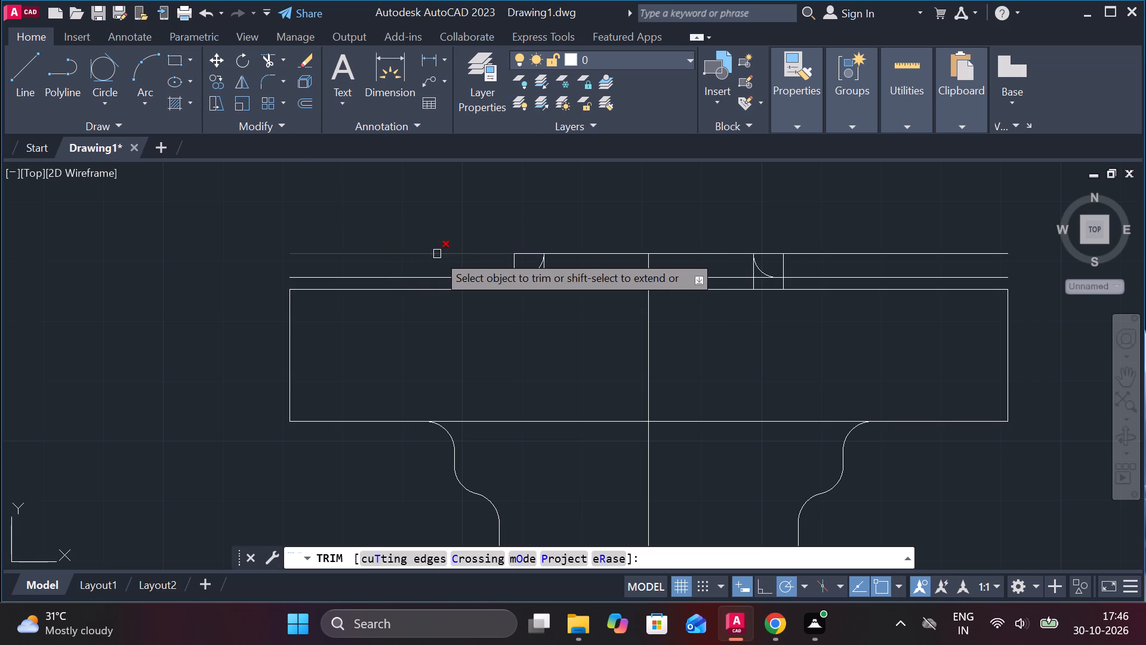
click(437, 254)
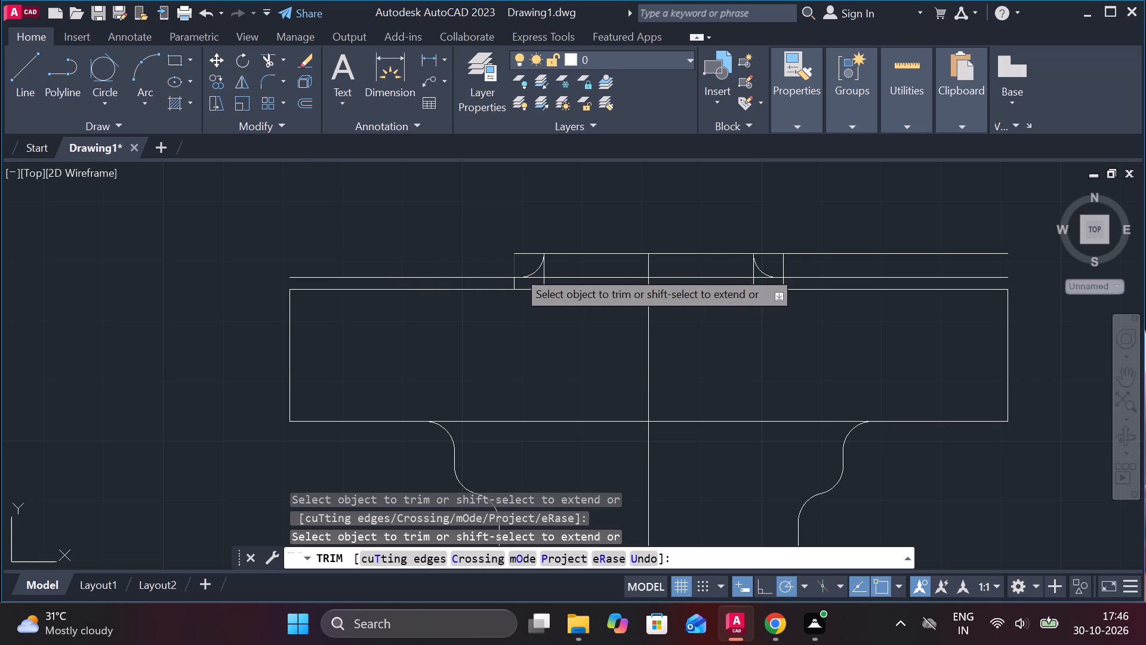
click(517, 270)
click(522, 252)
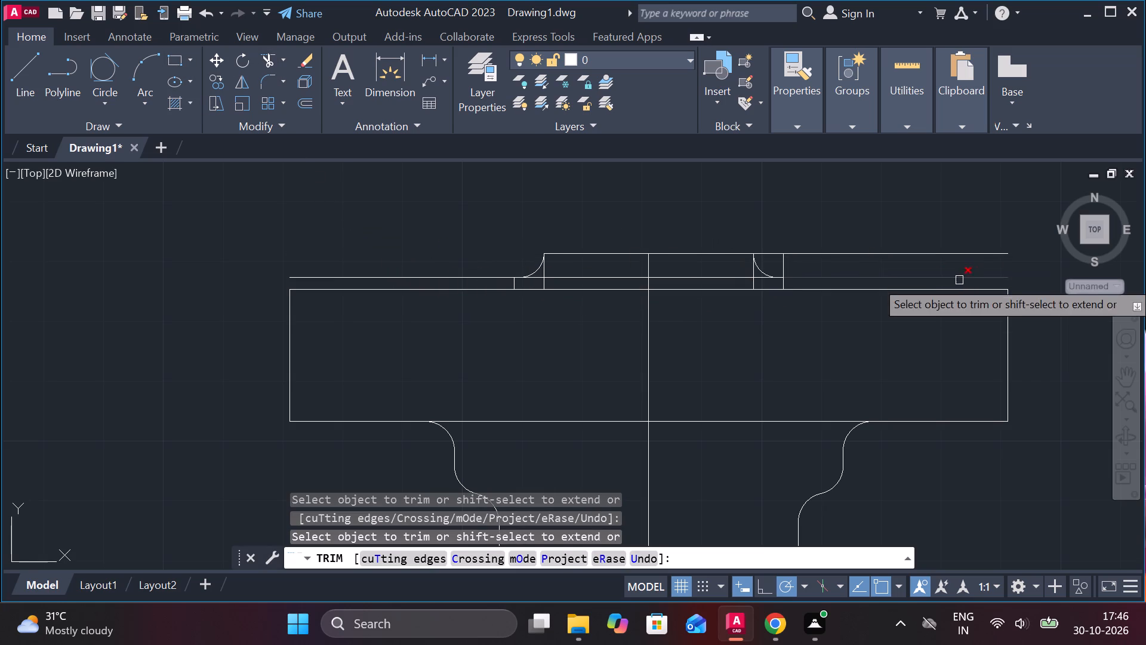
click(870, 250)
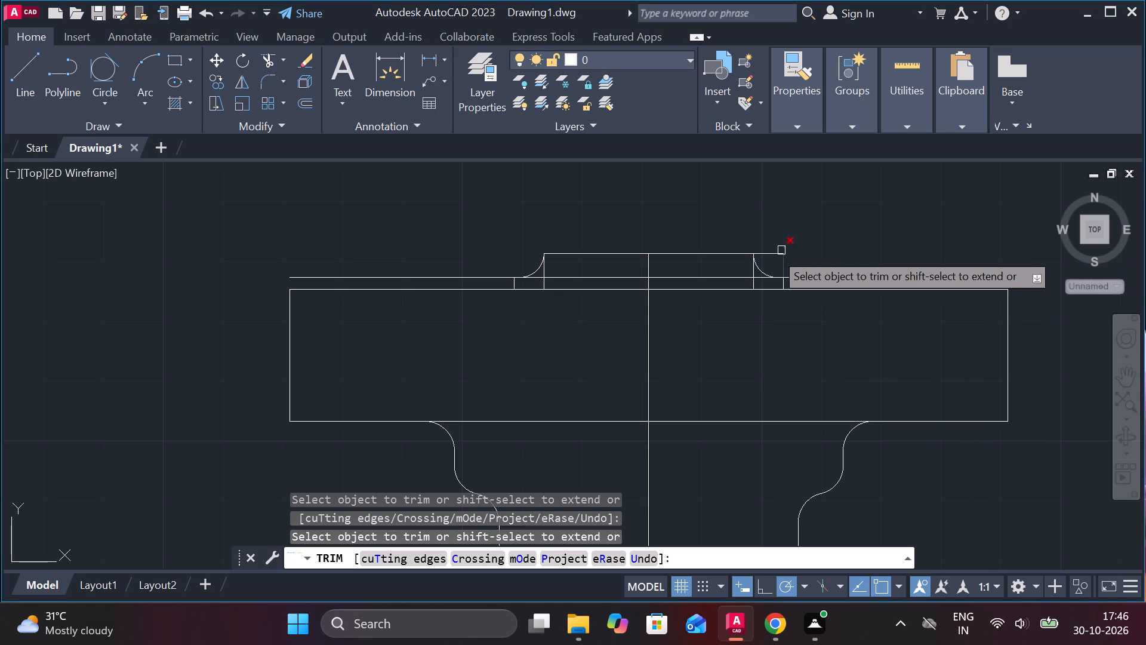
click(769, 252)
click(786, 265)
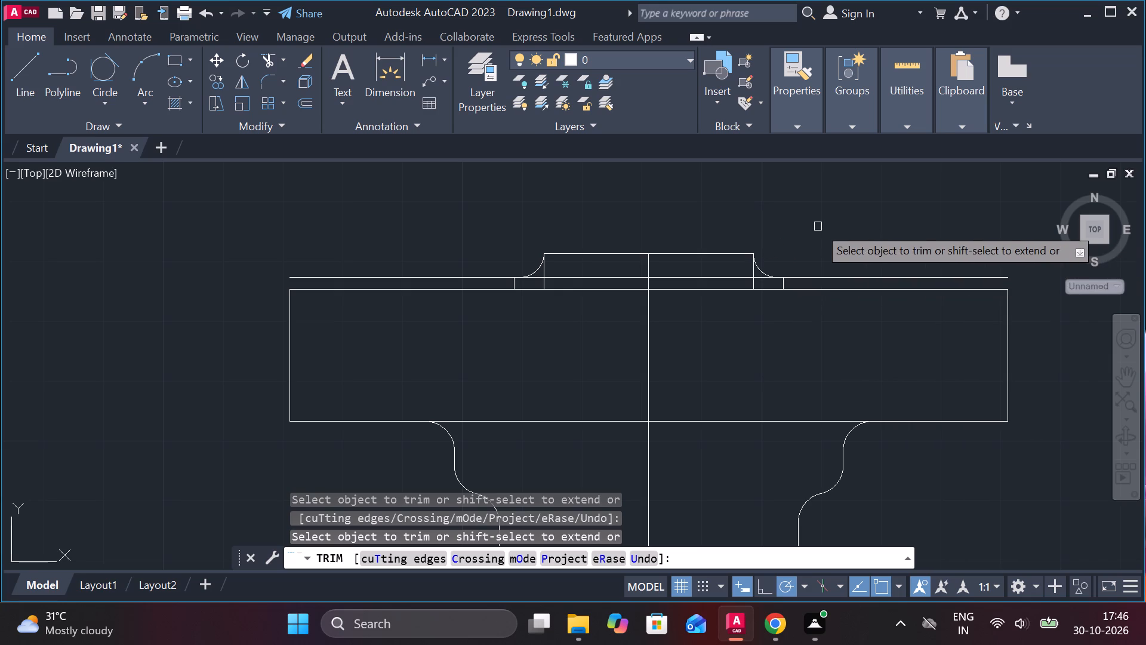
click(816, 279)
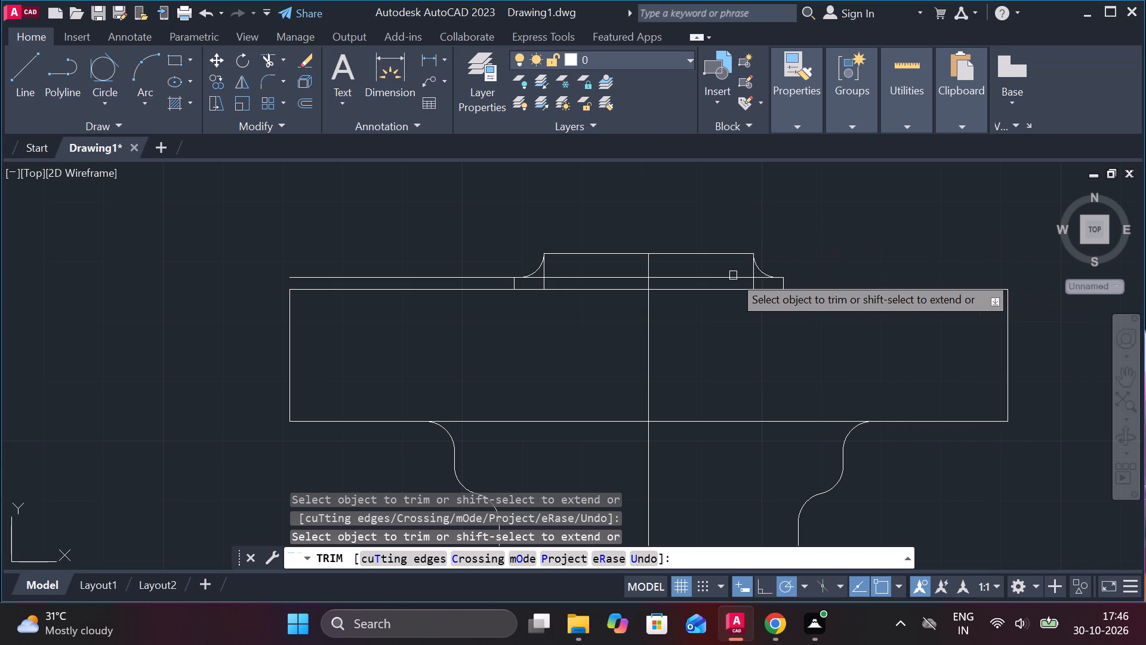
click(492, 274)
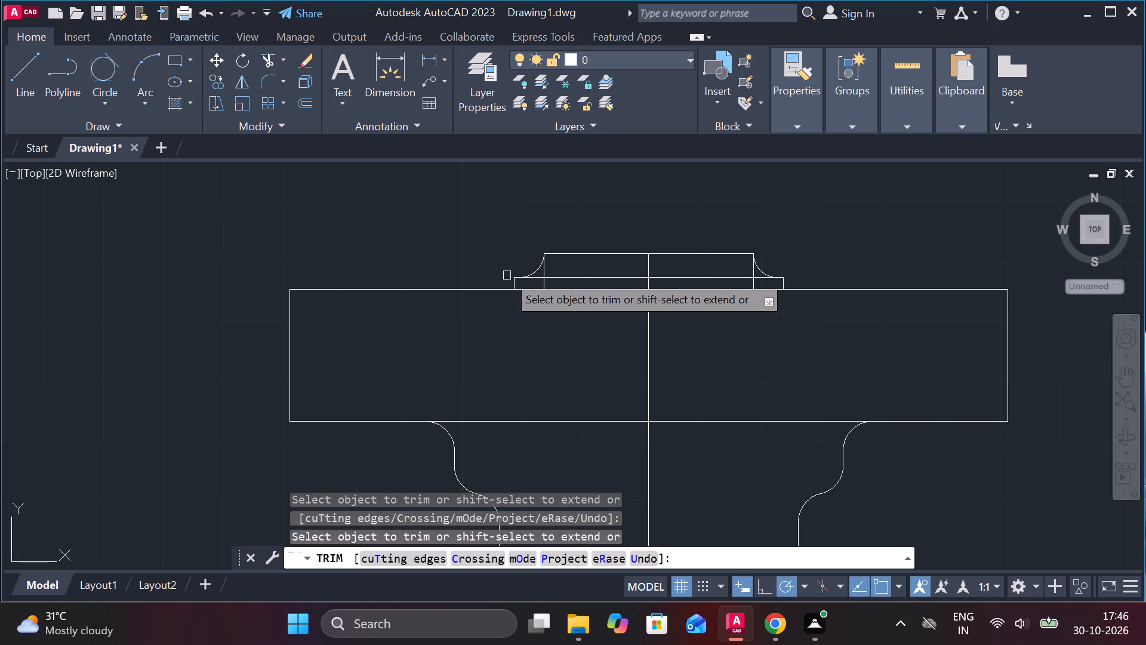
Trim the lower horizontal line between the two radius 4 fillets and remove both inner verticals from the stepped top.
scroll(533, 282, up, 2)
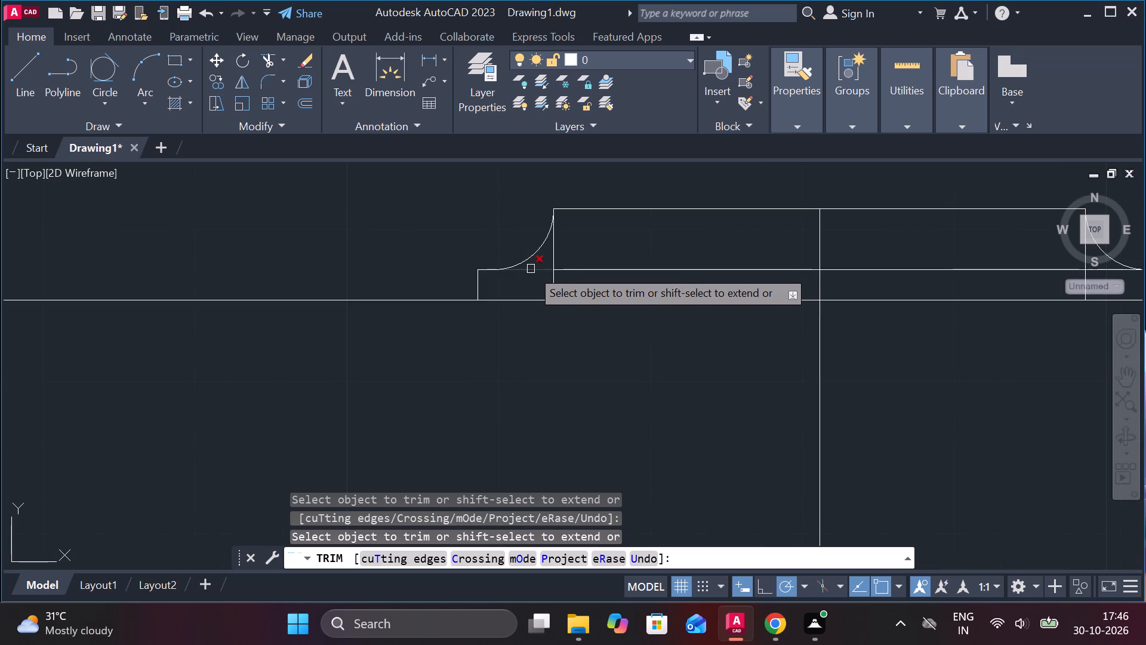
click(531, 269)
scroll(597, 228, down, 1)
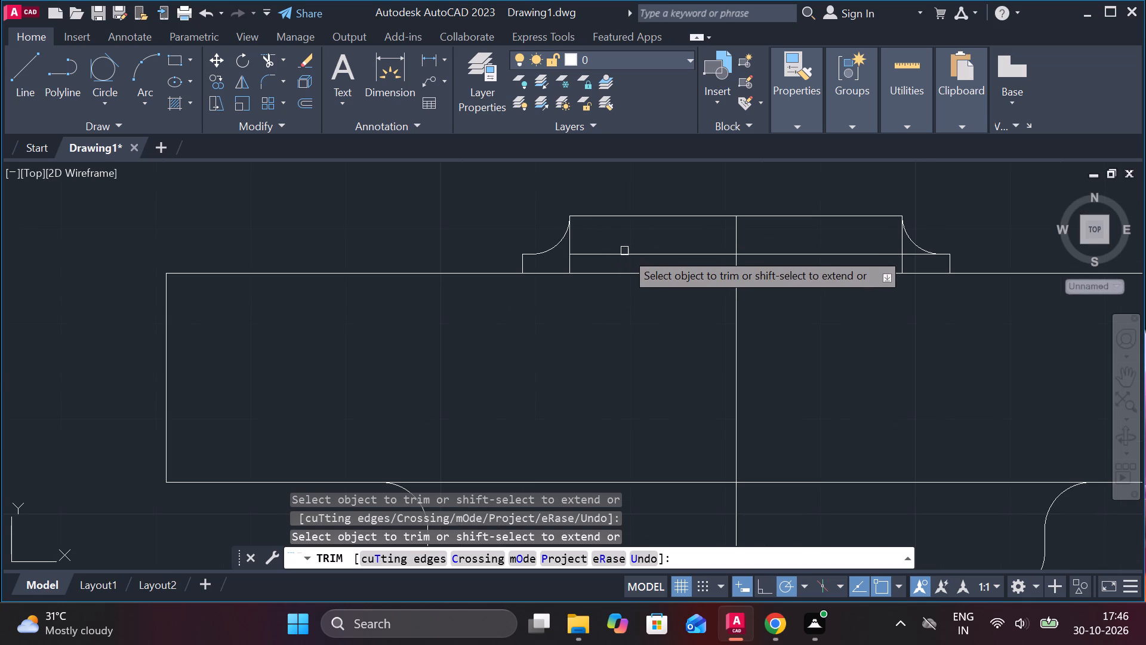
click(627, 253)
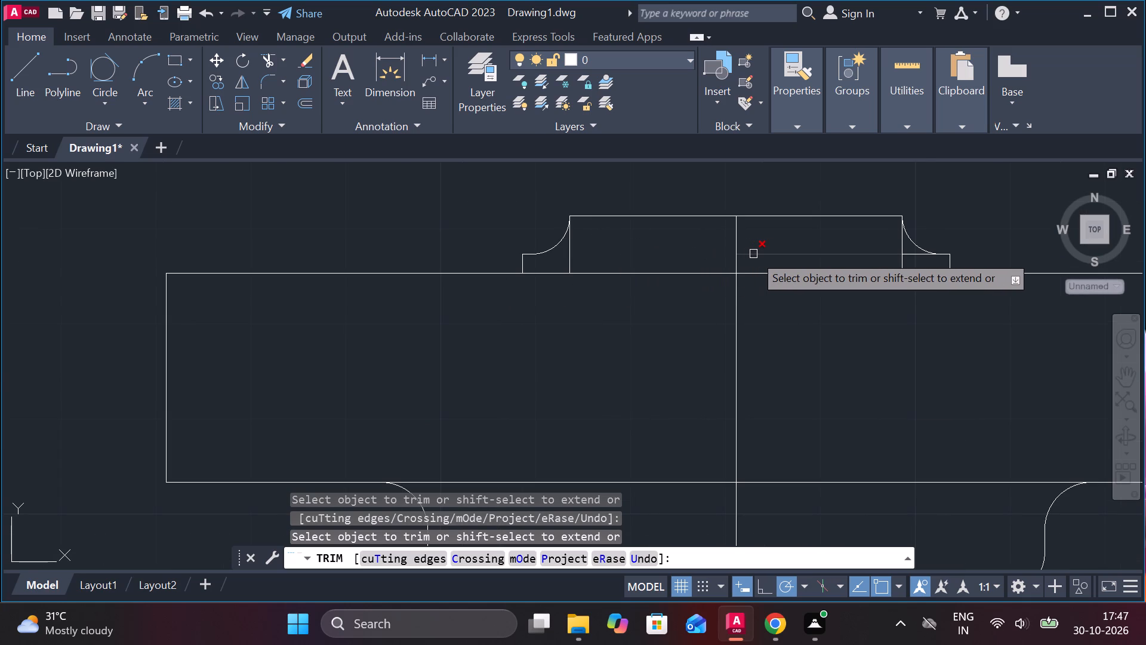
click(753, 254)
scroll(910, 265, up, 2)
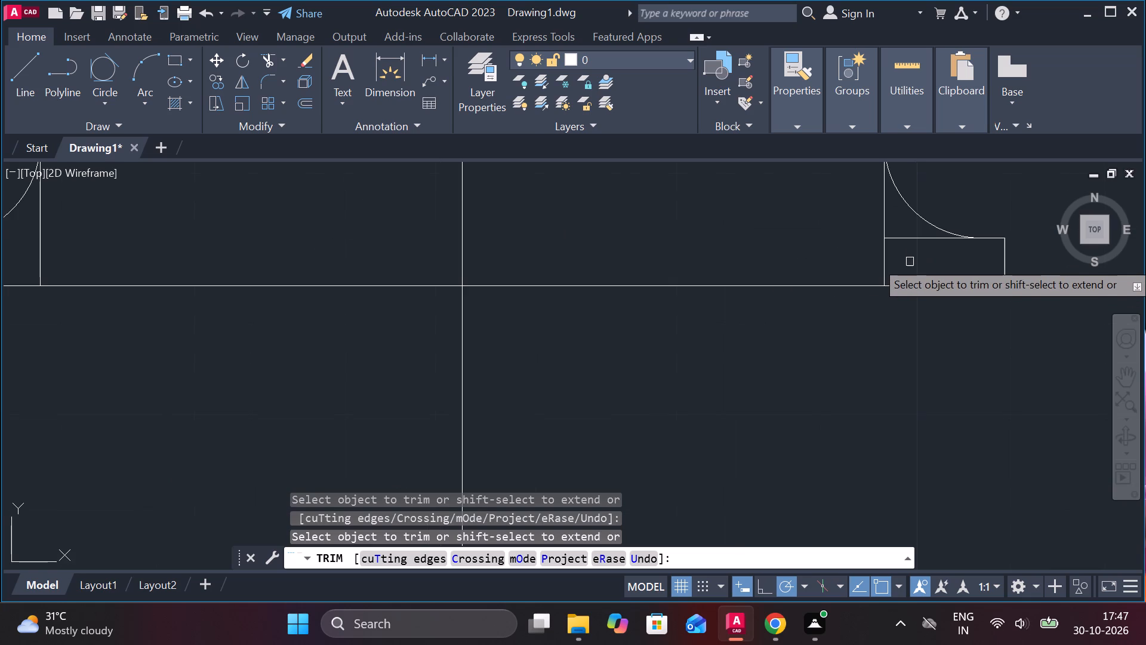
click(910, 241)
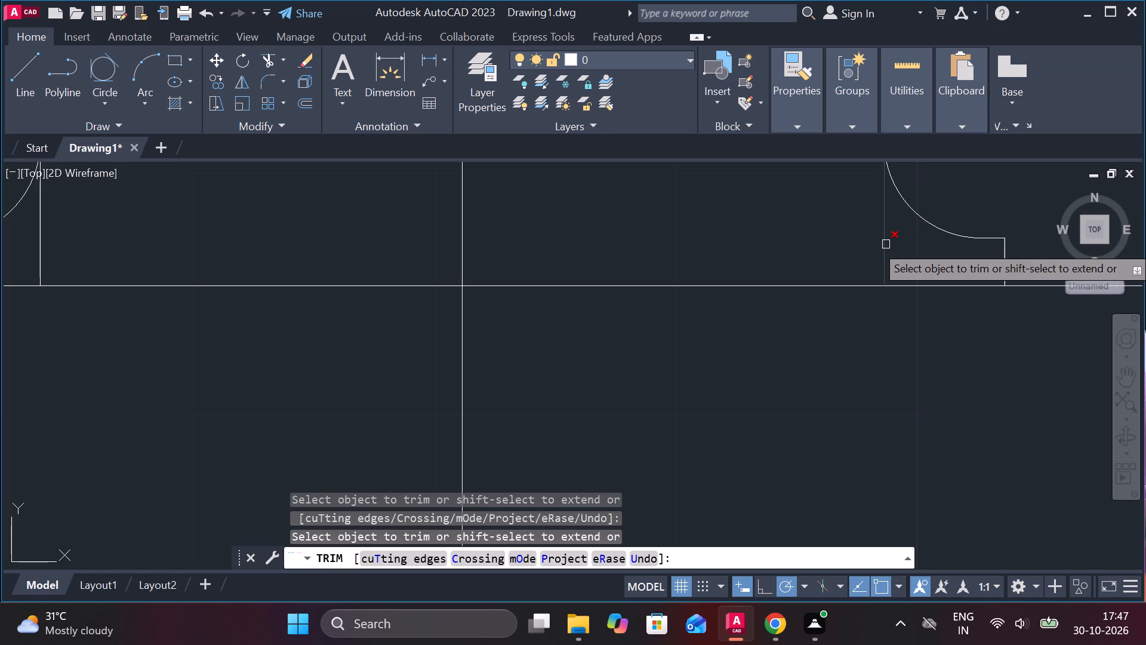
click(886, 244)
scroll(784, 239, down, 3)
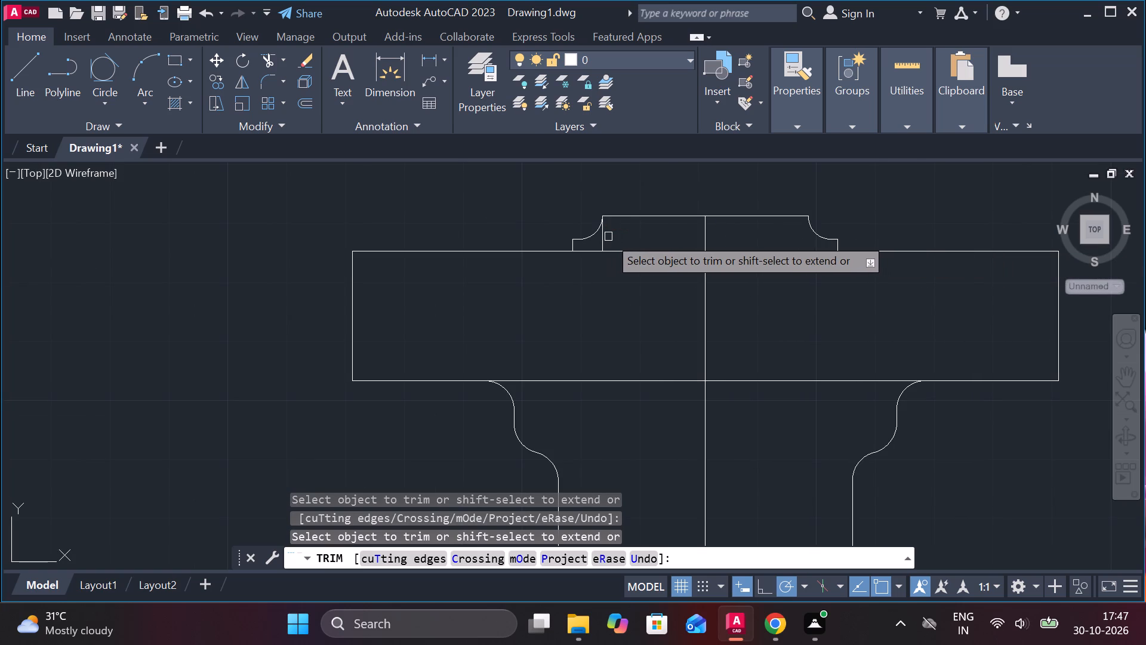
click(603, 239)
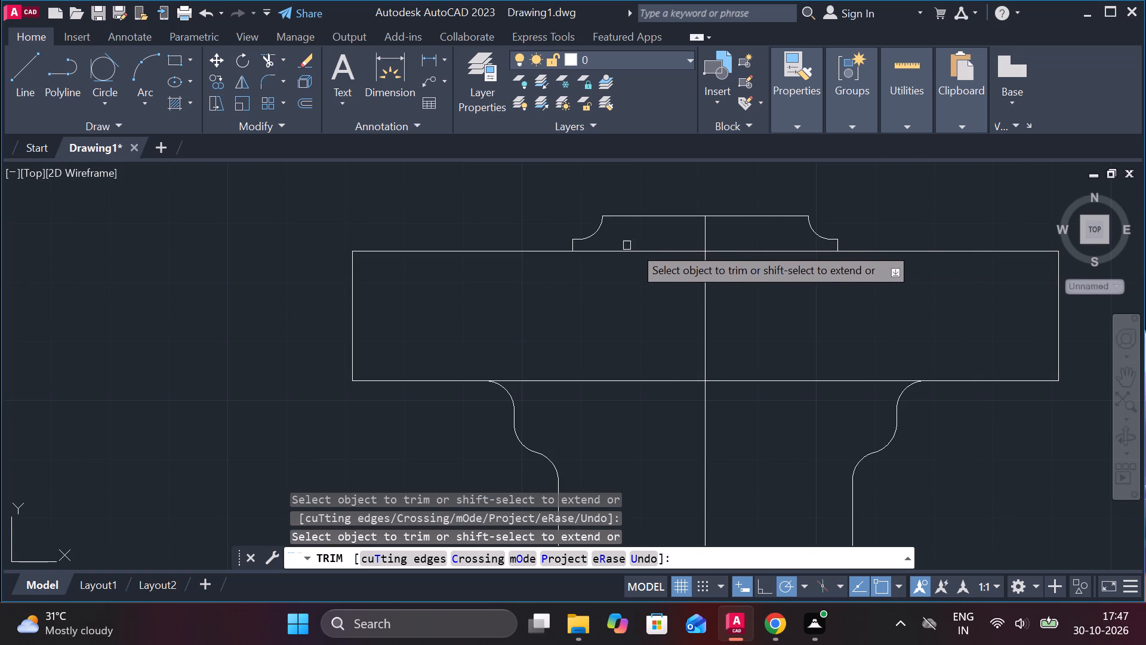
scroll(633, 311, down, 1)
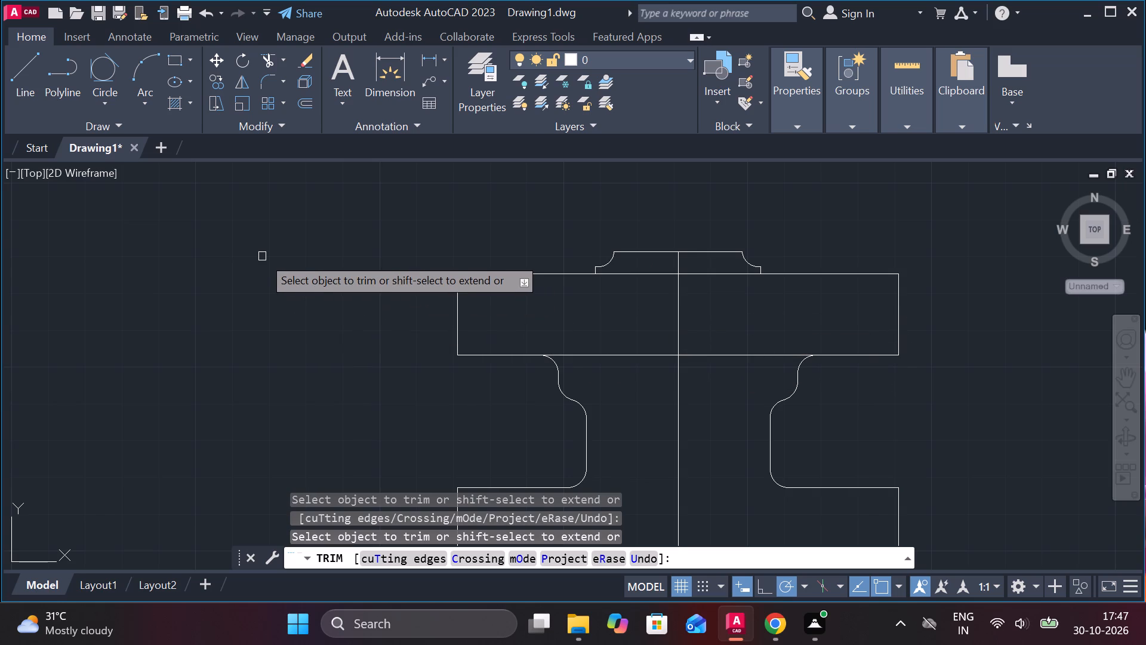
key(Escape)
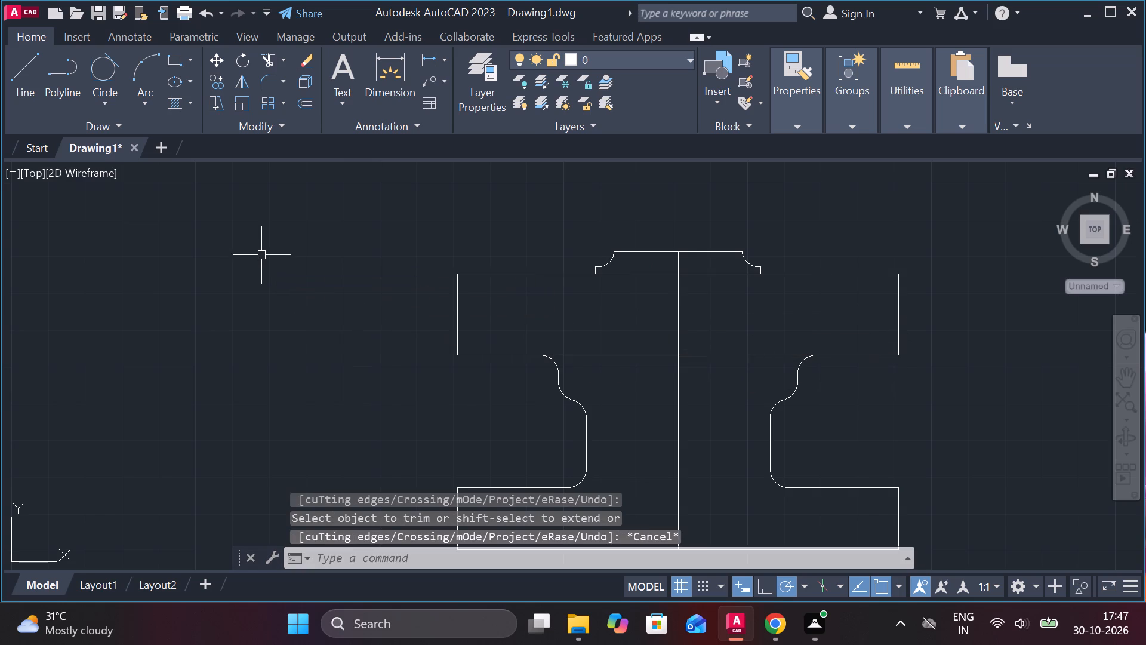
Draw a line along the upper block's top edge between the lower ends of the stepped top's outer verticals.
click(29, 70)
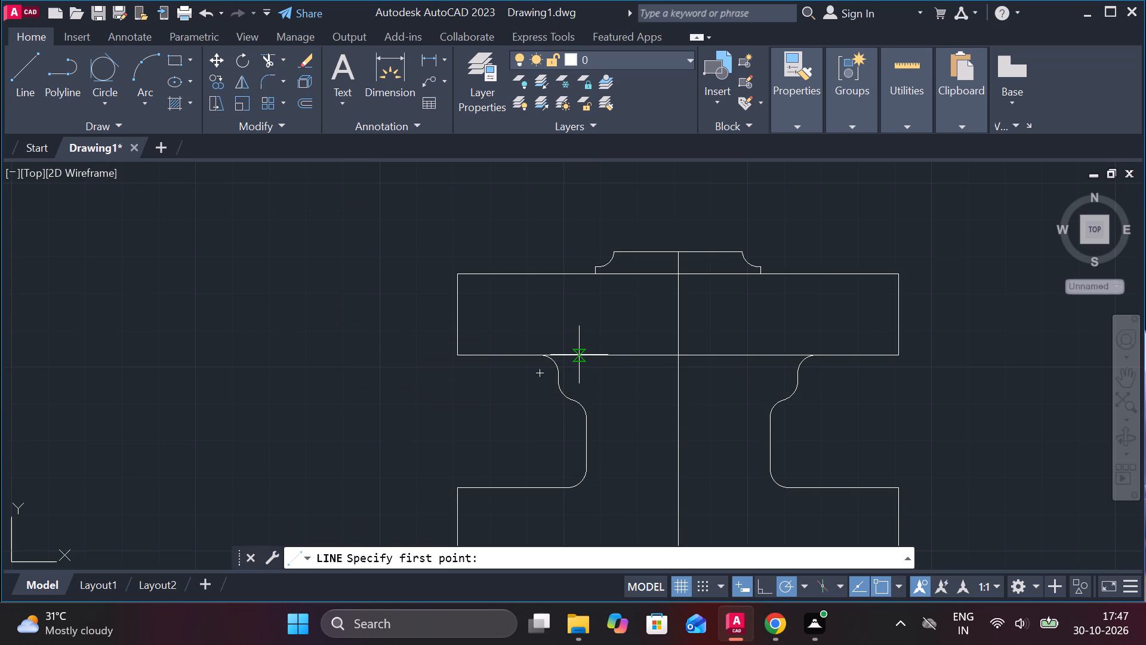
click(597, 274)
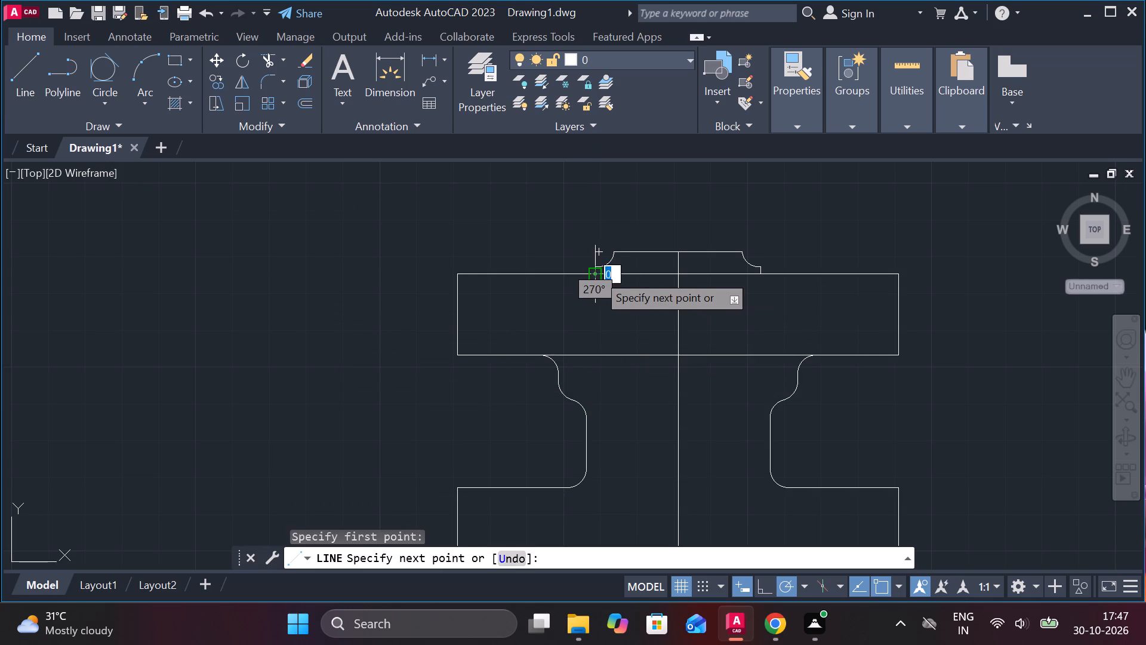
click(761, 275)
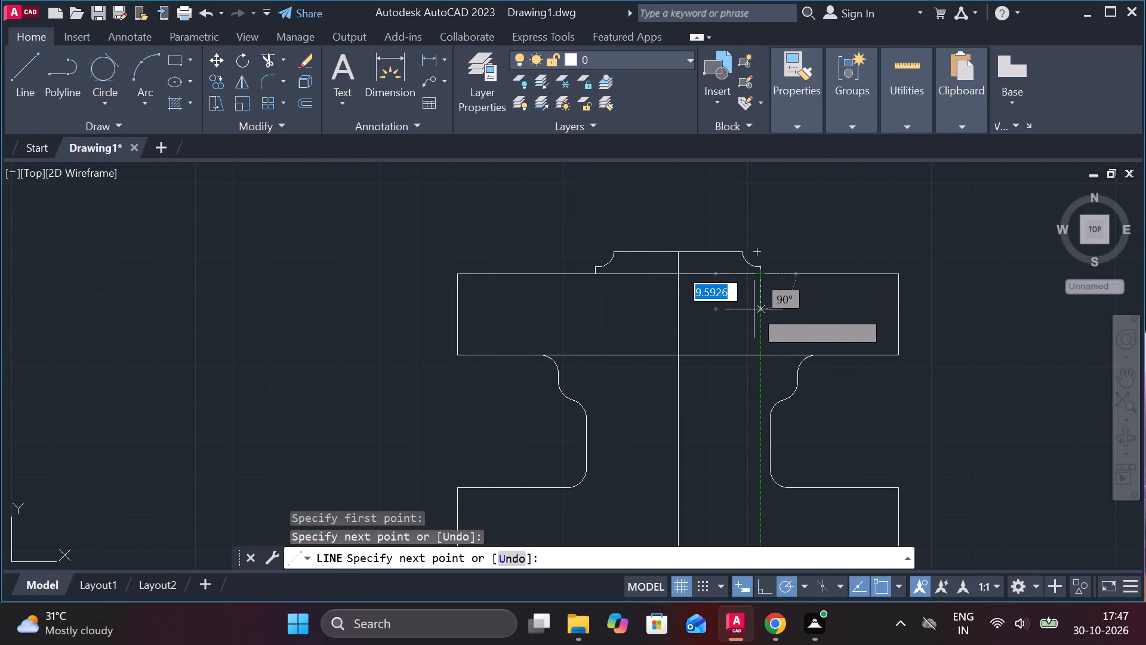
key(Escape)
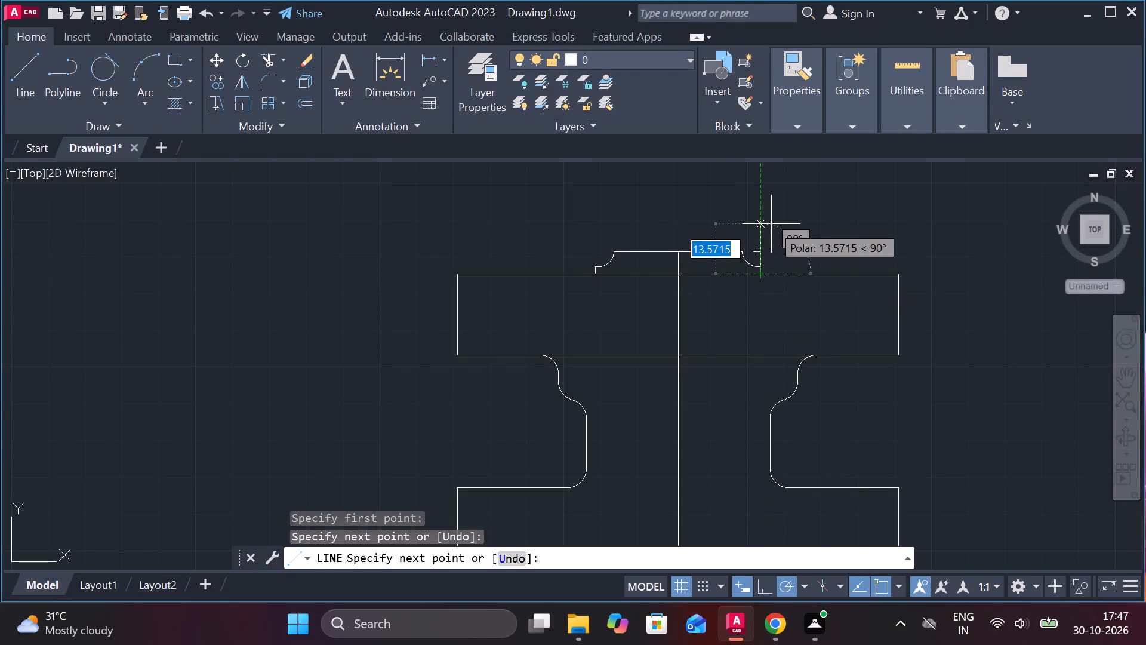
Move the new line straight down from its midpoint by 28, to below the upper block.
click(710, 274)
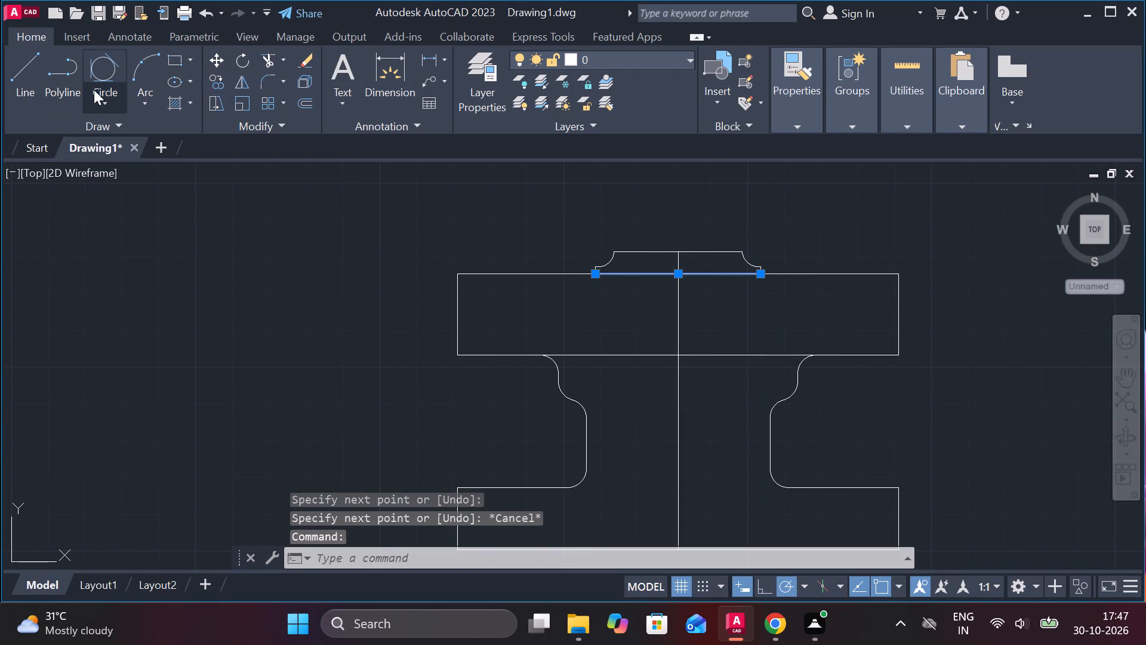
click(218, 62)
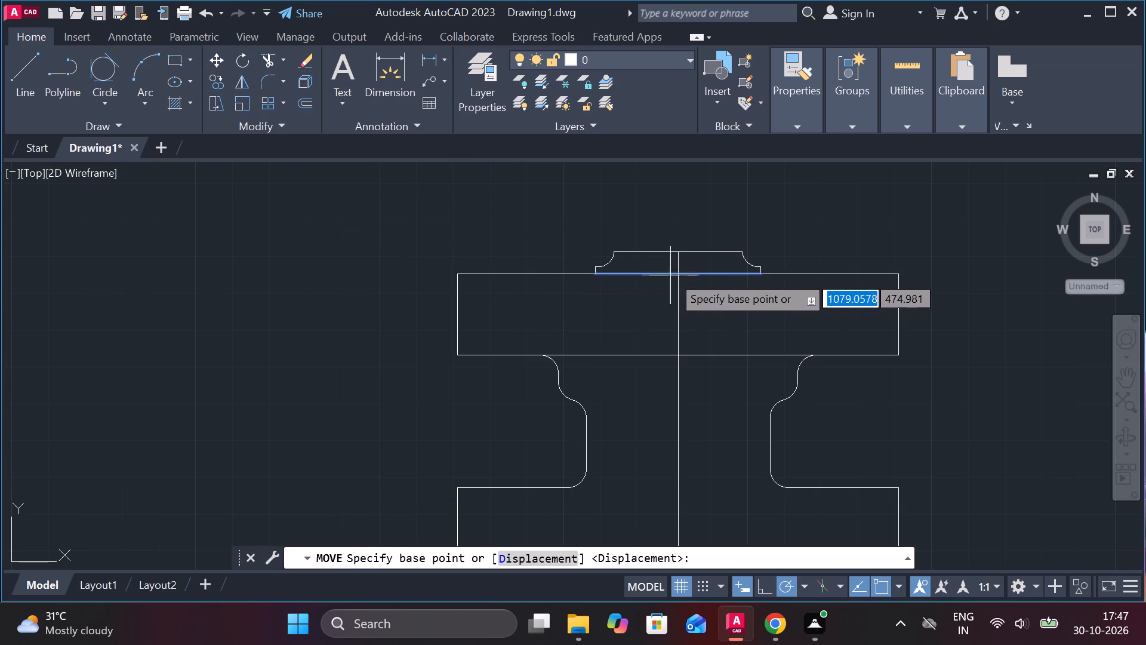
click(679, 272)
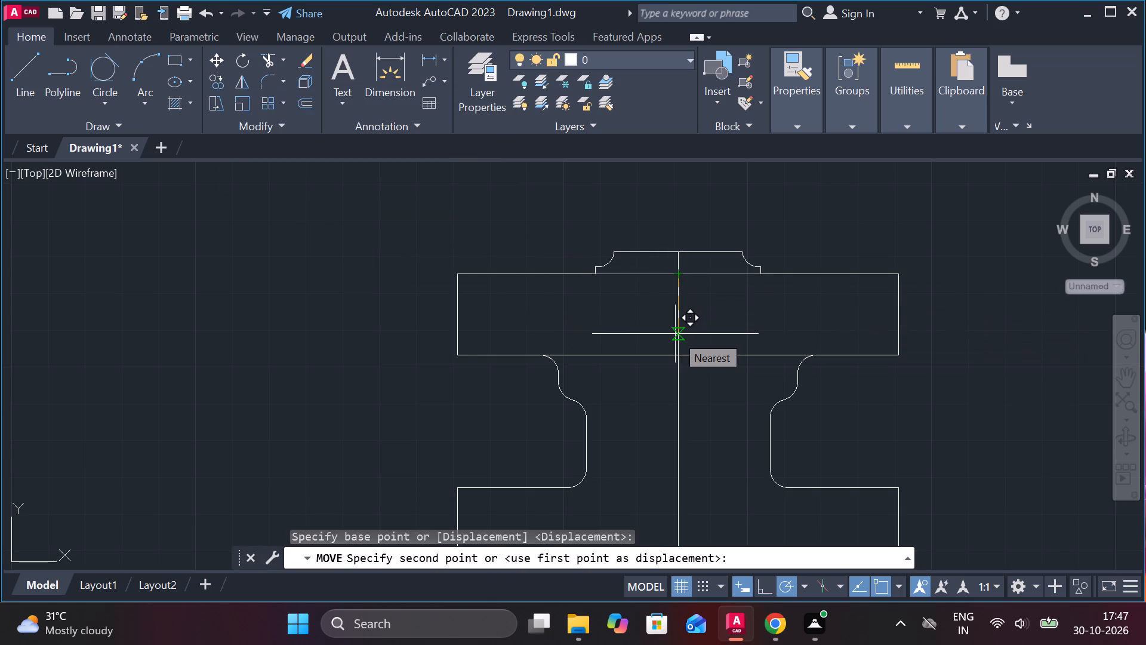
key(2)
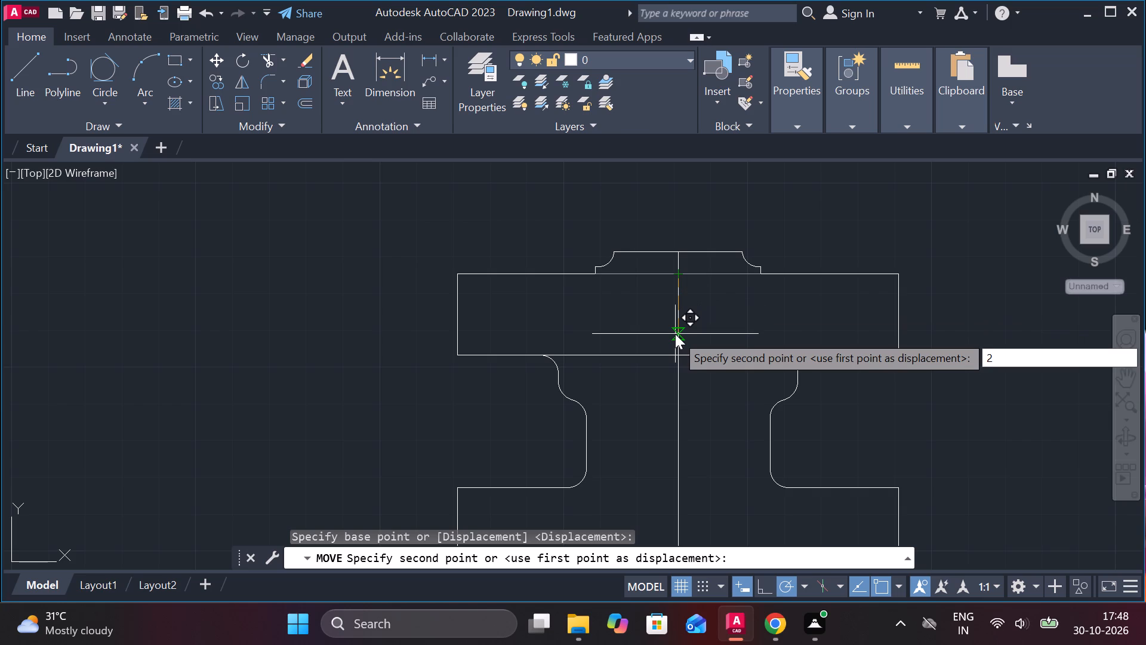
key(8)
key(Return)
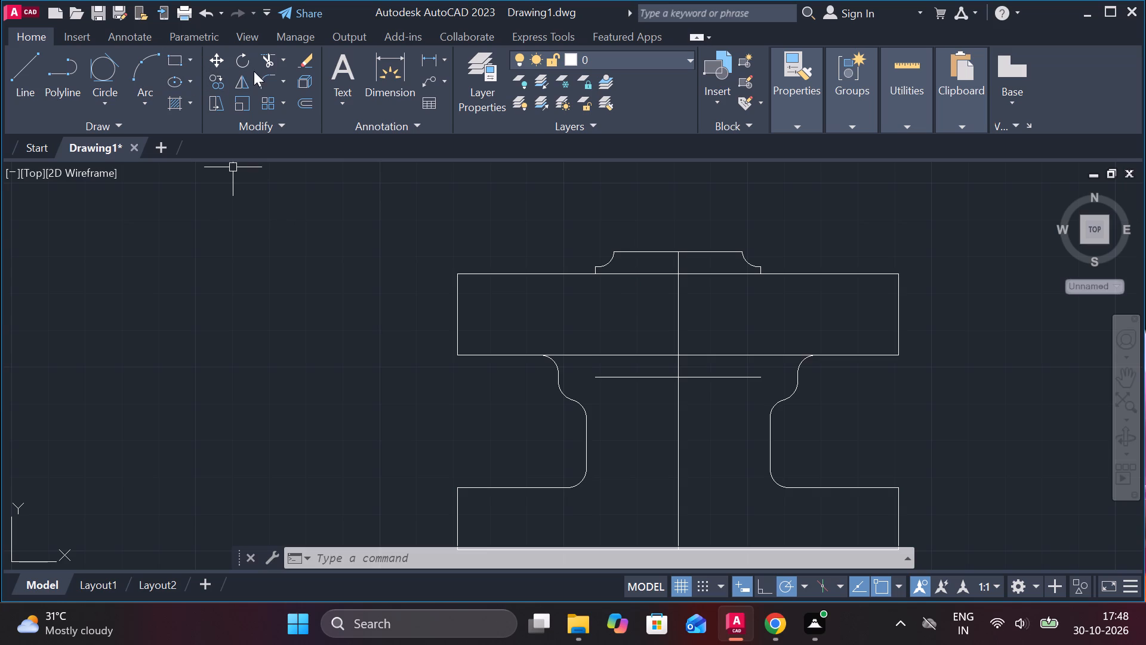
Draw a vertical line from the moved line's midpoint up to the upper block's top edge.
click(21, 62)
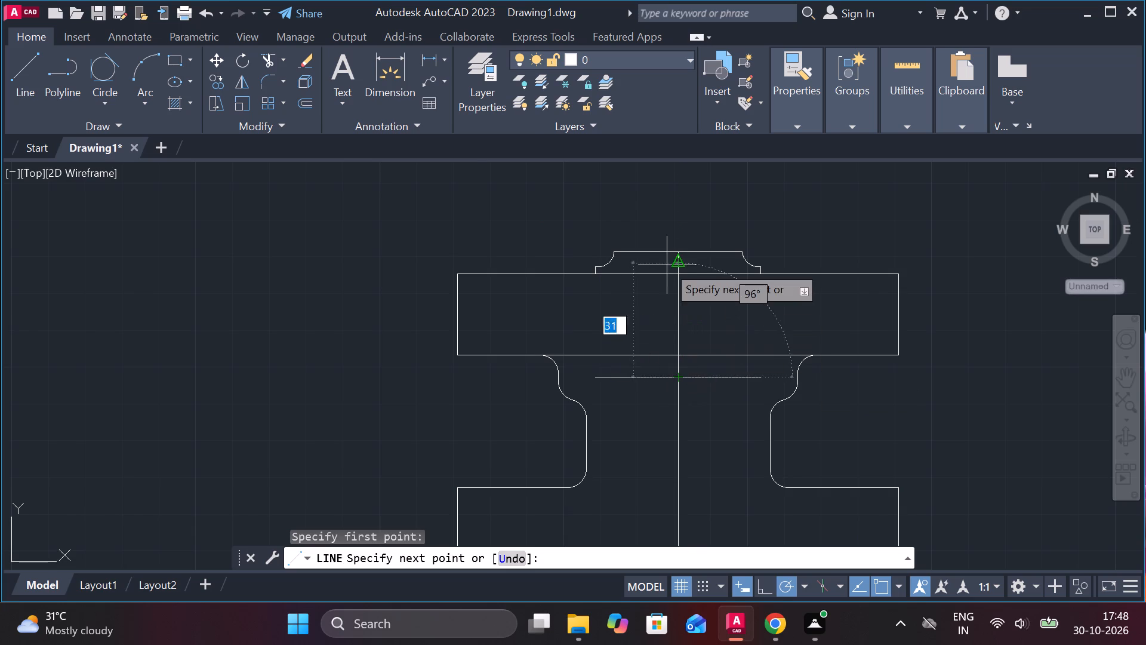
click(680, 280)
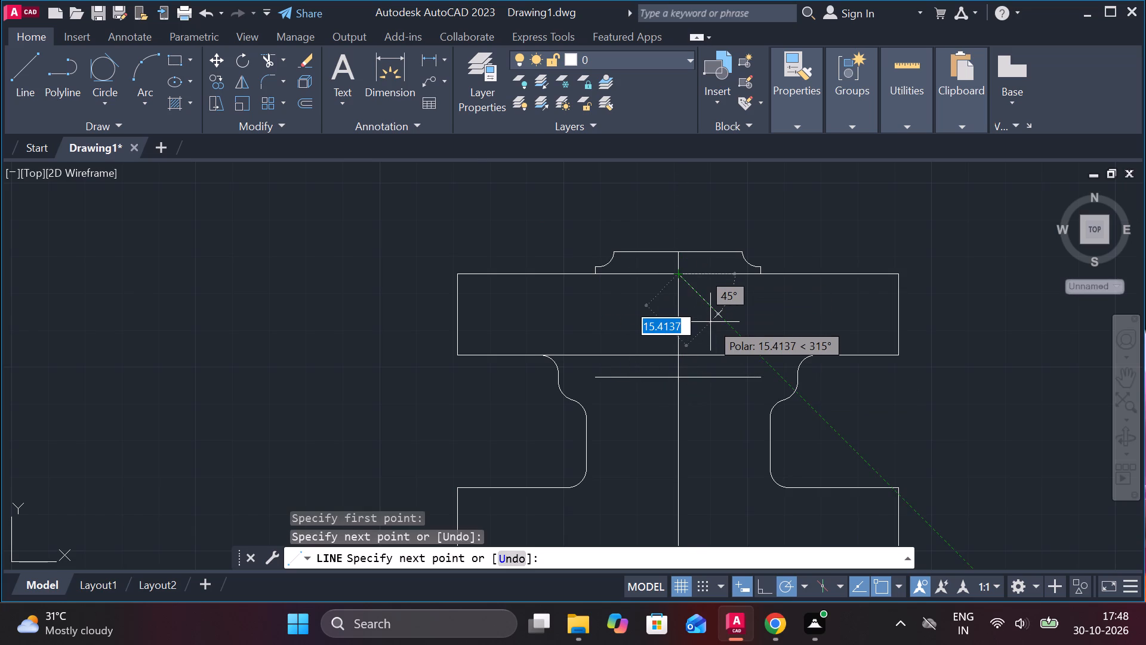
key(Escape)
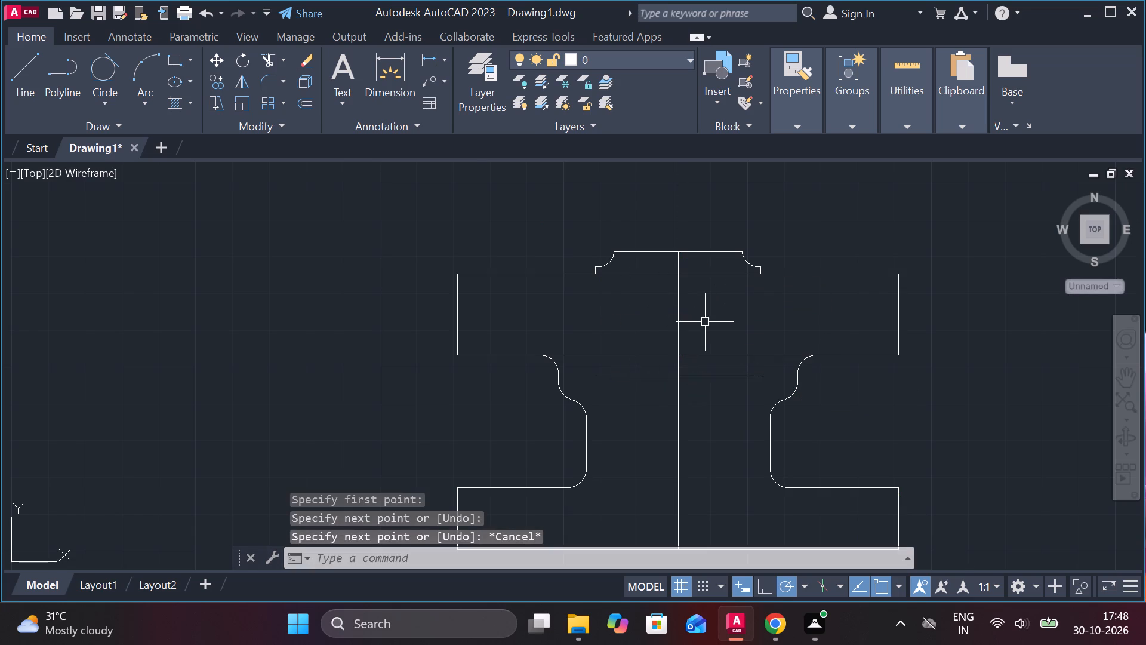
Copy the short vertical centre line inside the upper block 20 to each side from its midpoint.
click(679, 338)
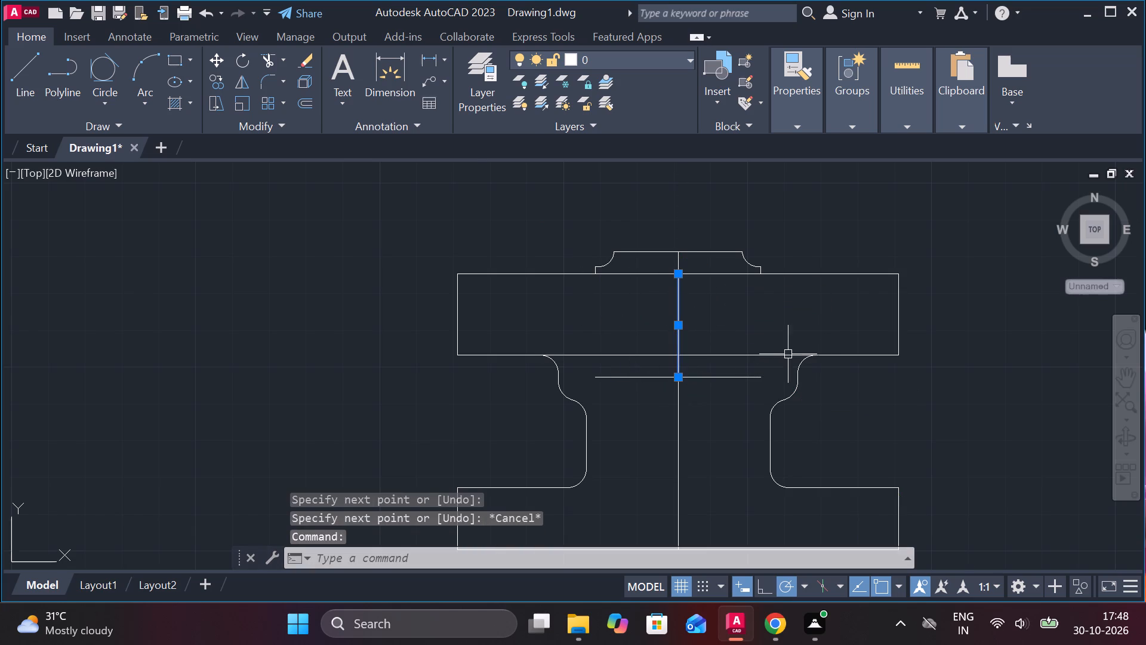
click(215, 80)
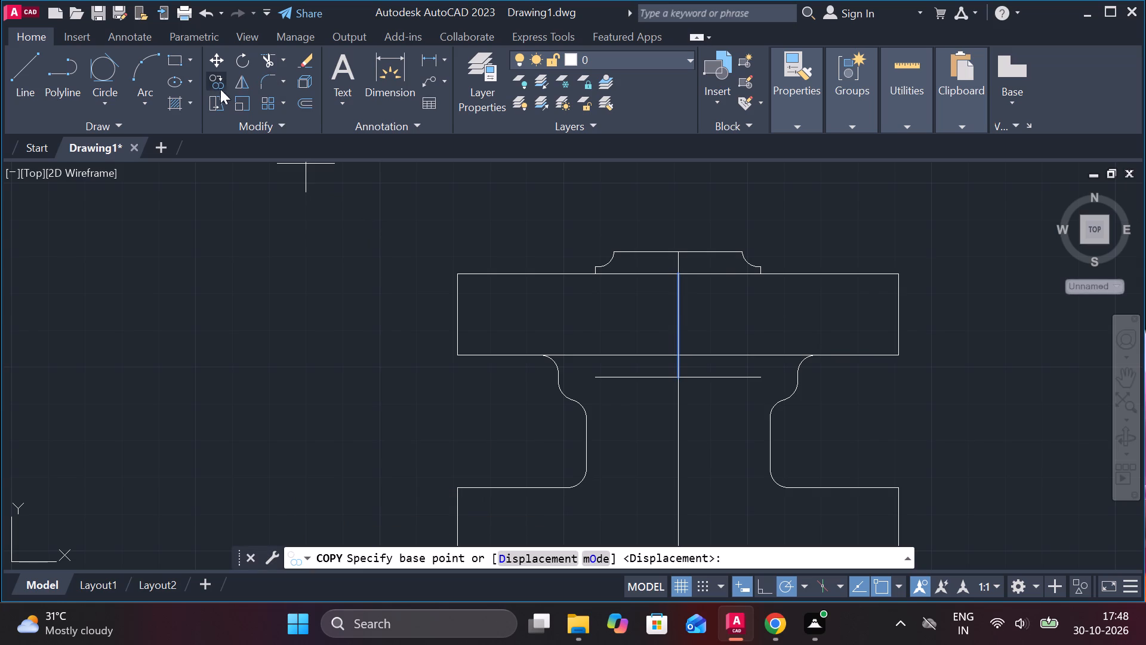
click(678, 328)
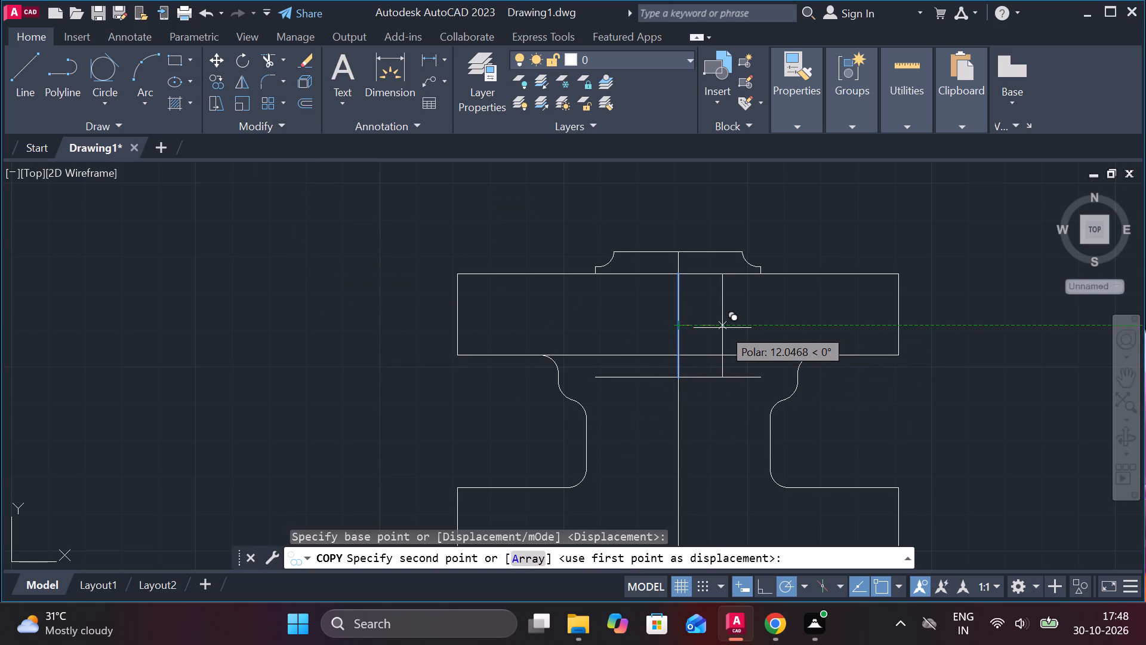
key(2)
key(0)
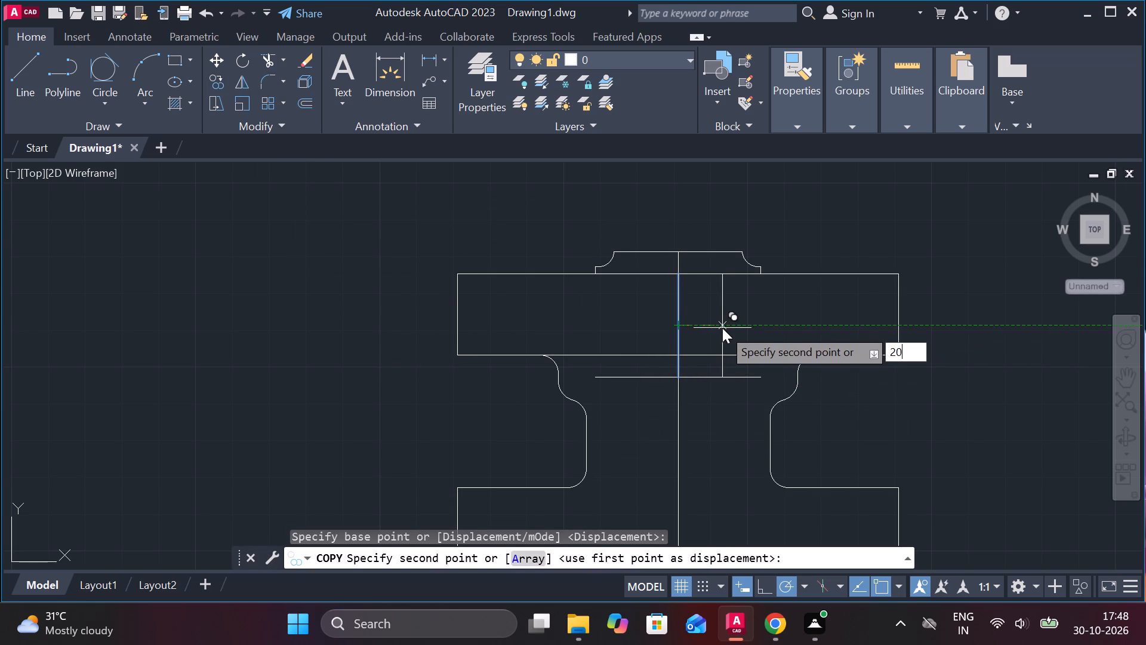
key(Return)
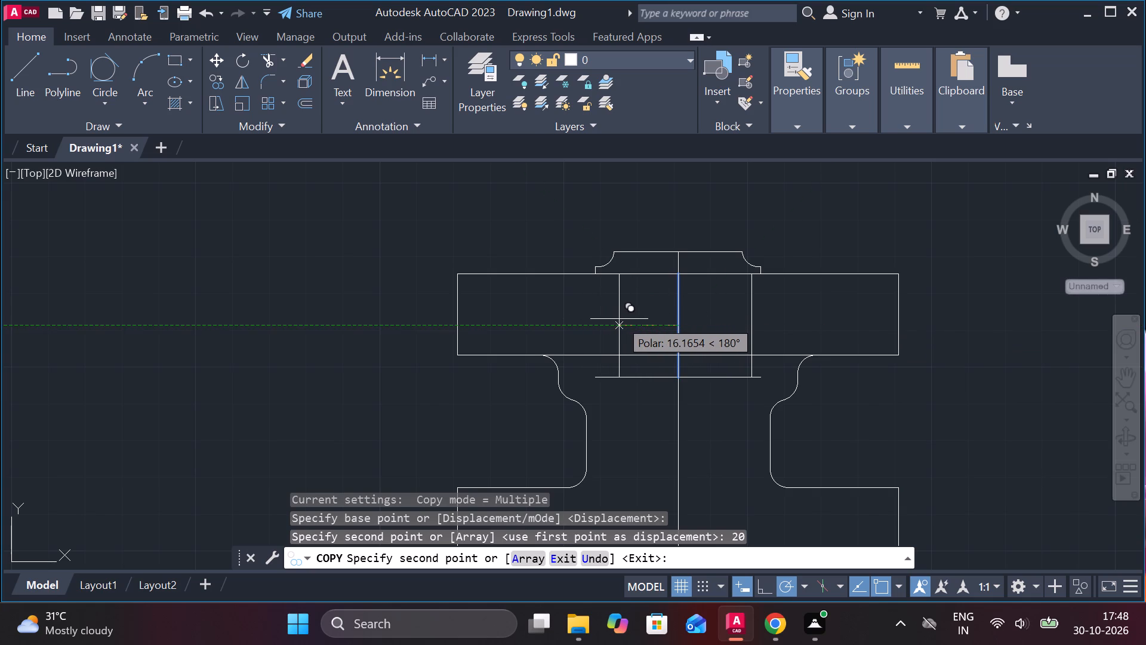
key(2)
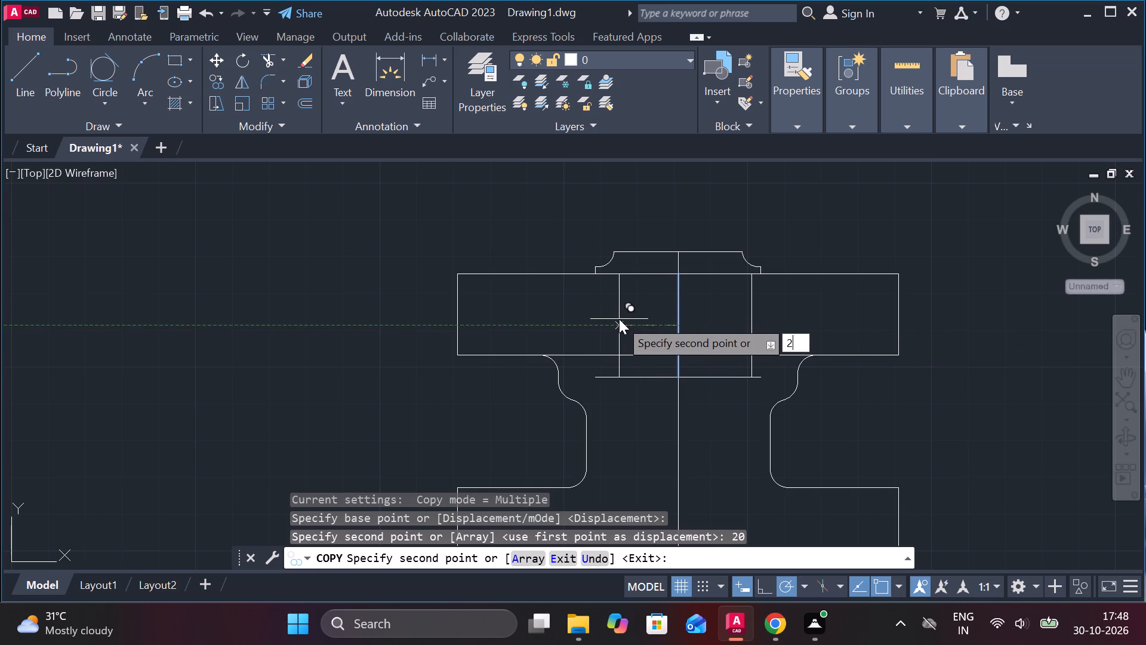
key(0)
key(Return)
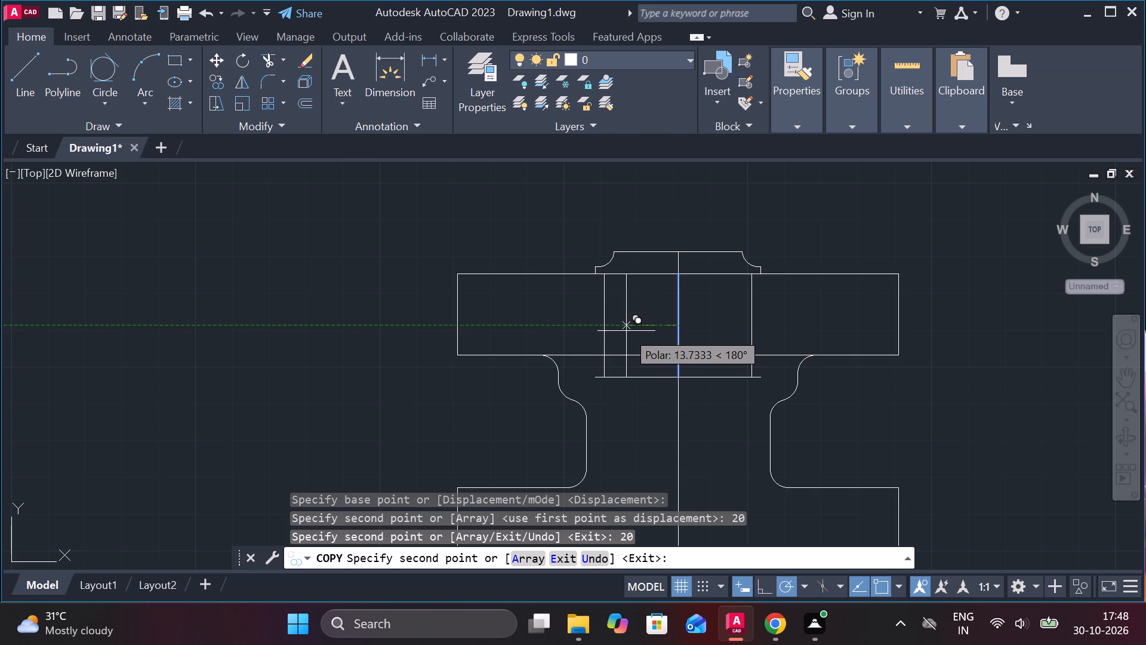
Add two more copies of the short vertical centre line, offset 16.5 to each side.
key(1)
key(6)
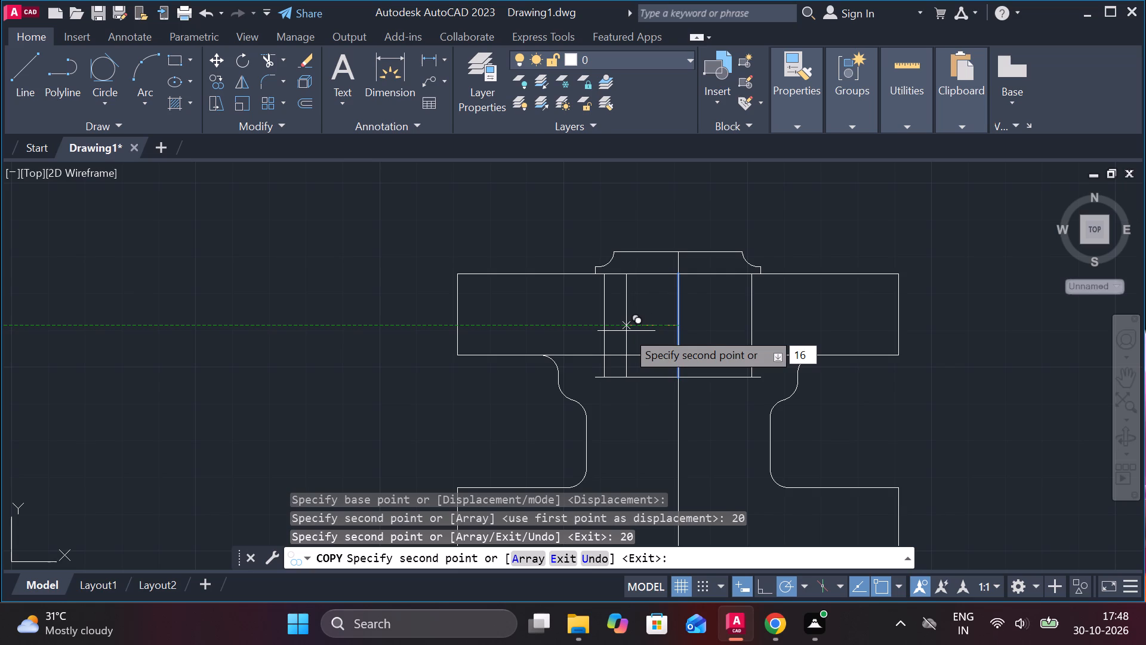
key(period)
key(5)
key(Return)
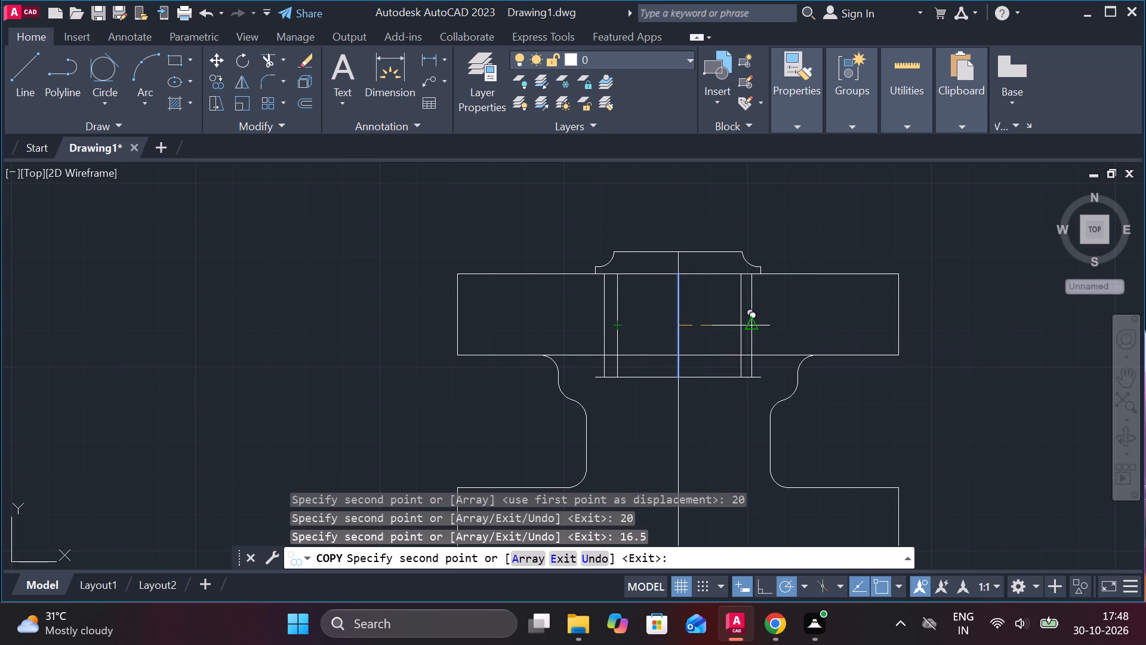
key(1)
key(6)
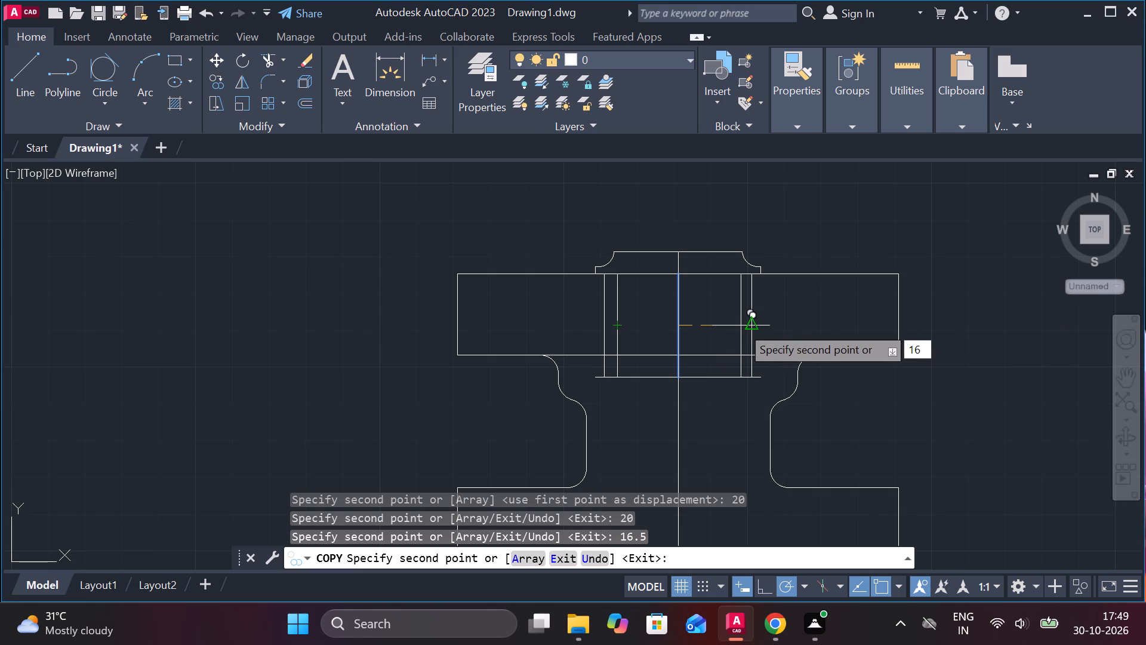
key(period)
key(5)
key(Return)
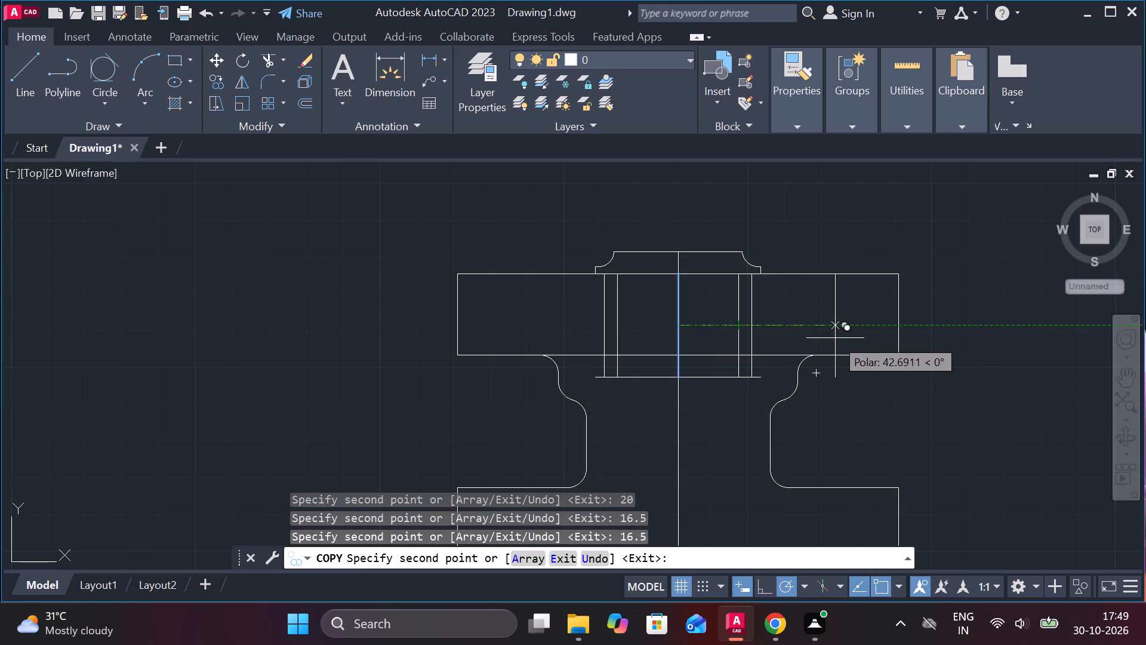
key(Escape)
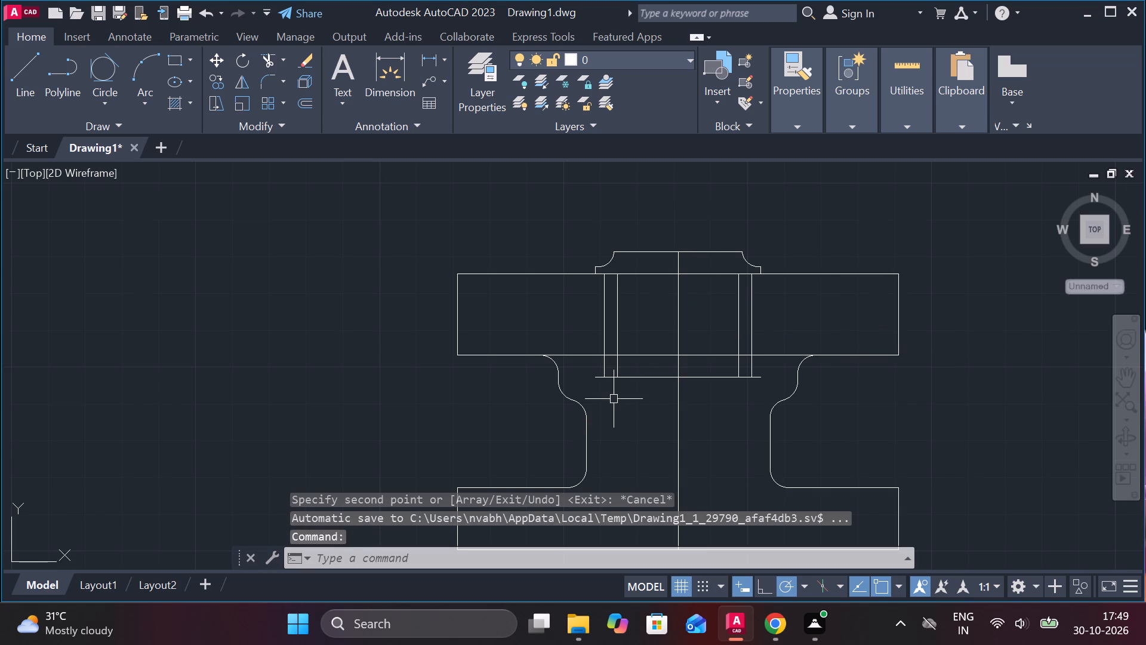
Copy the horizontal line below the upper block straight down by 5 from its midpoint.
click(644, 378)
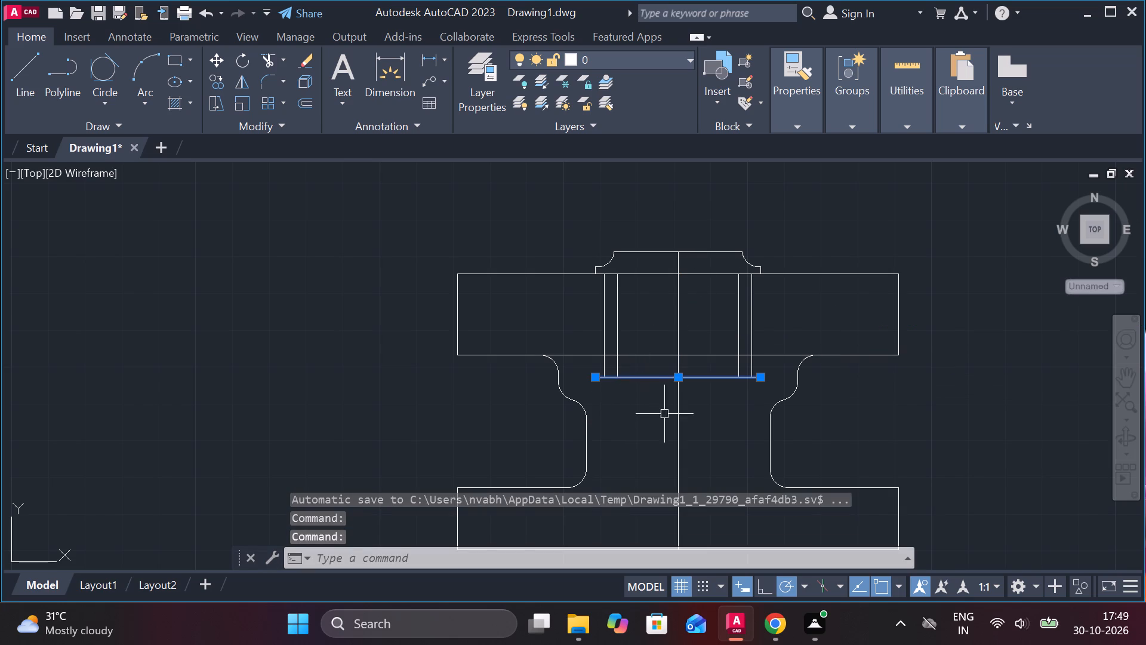
click(224, 85)
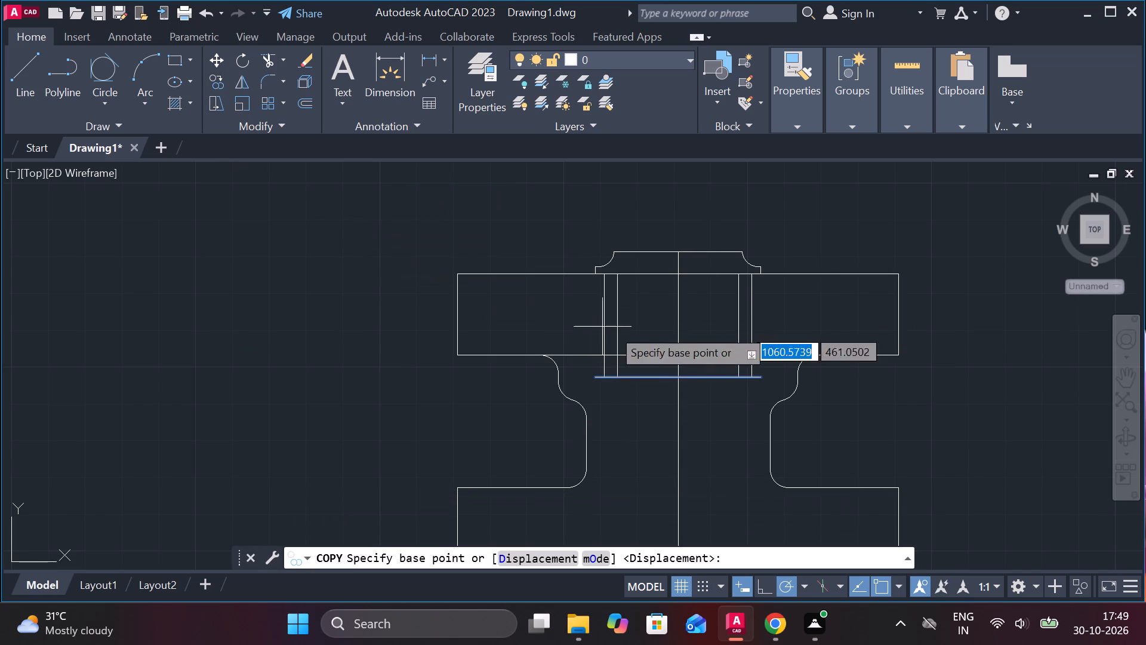
click(680, 380)
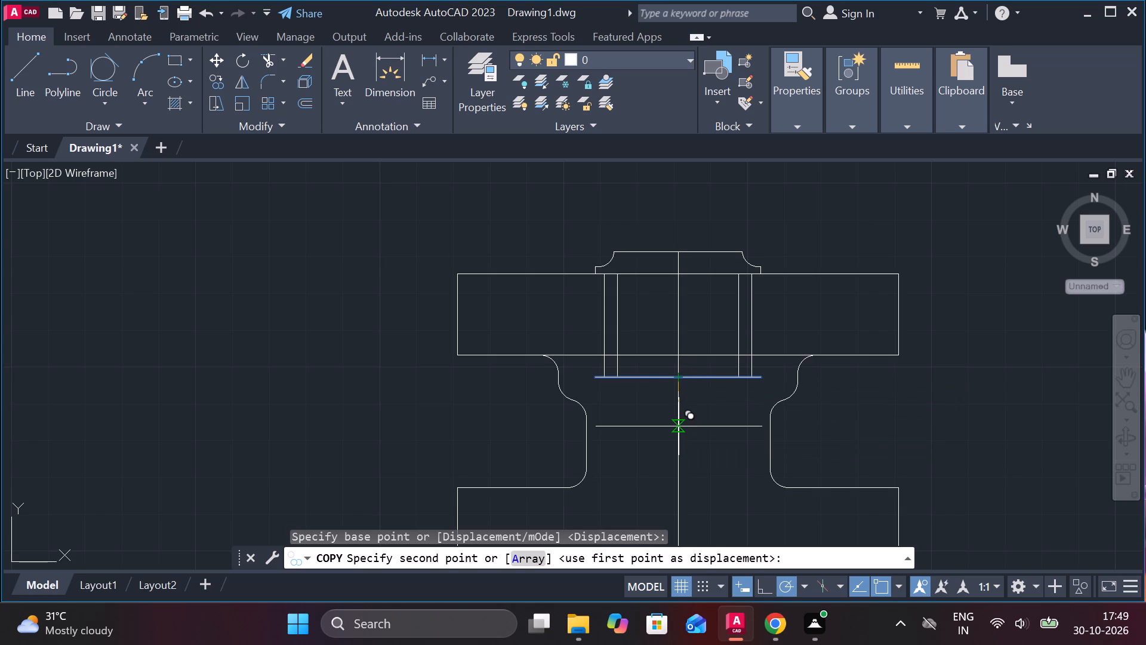
key(5)
key(Return)
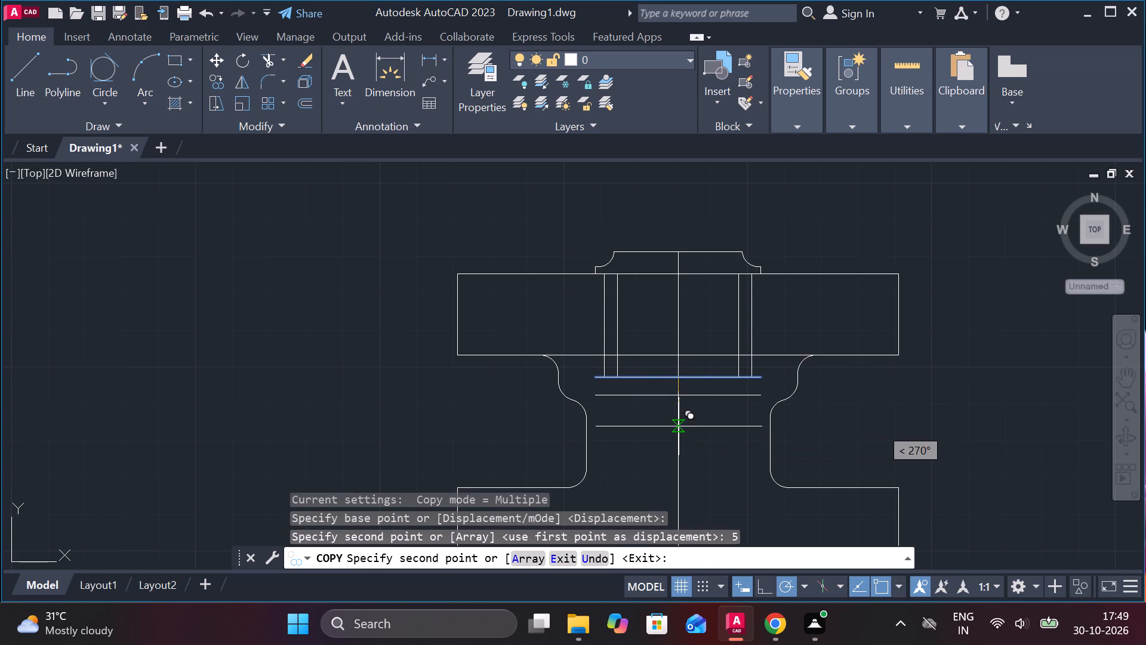
key(Escape)
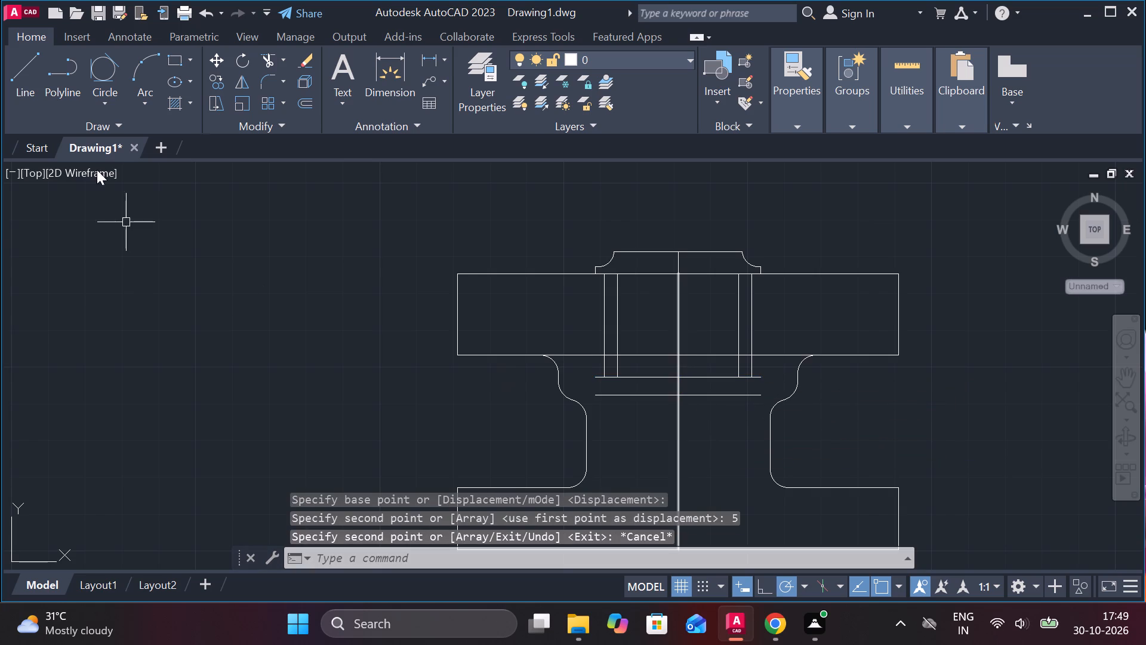
Draw vertical lines joining both pairs of ends of the two horizontal lines below the upper block, closing a narrow rectangle.
click(32, 73)
scroll(633, 418, up, 1)
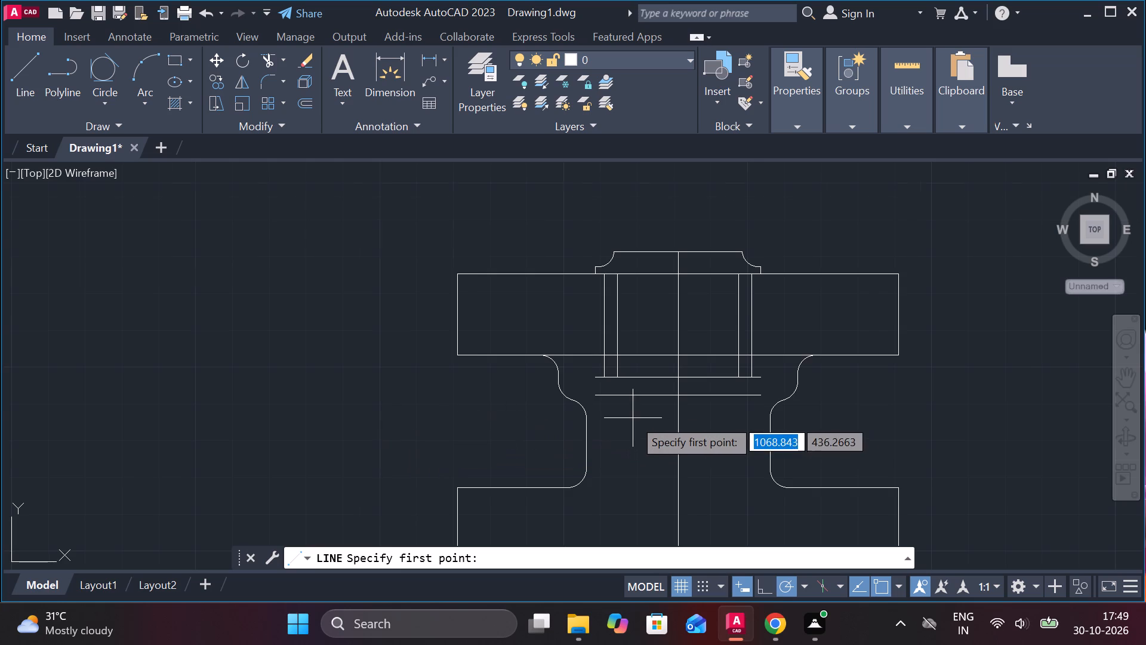
scroll(633, 418, up, 1)
click(535, 364)
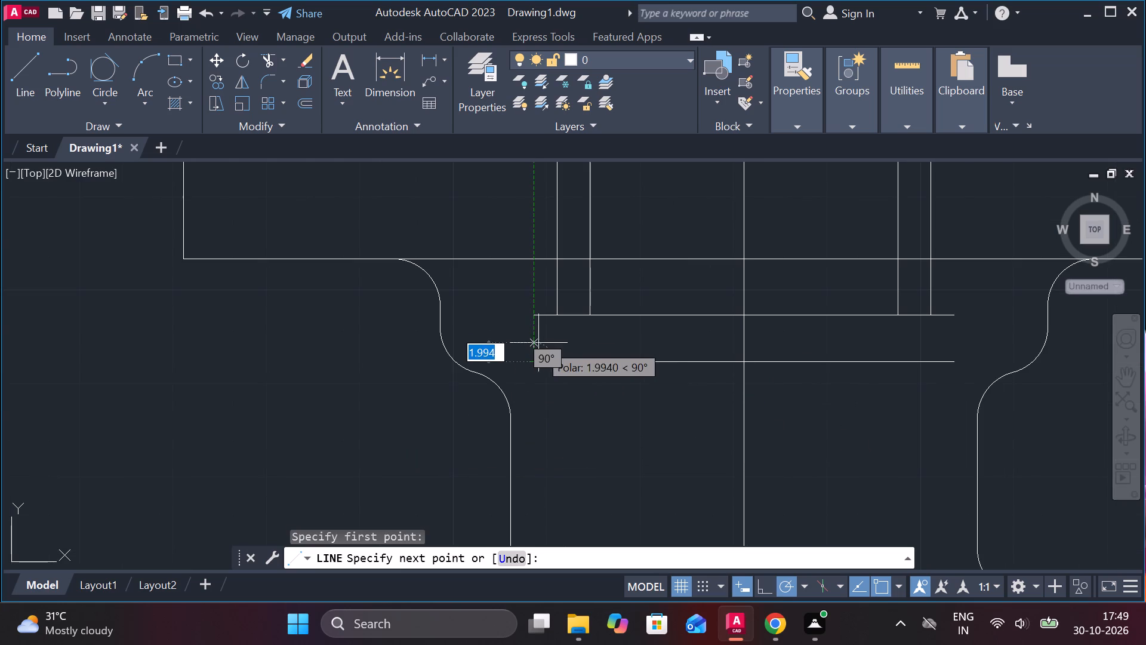
click(534, 316)
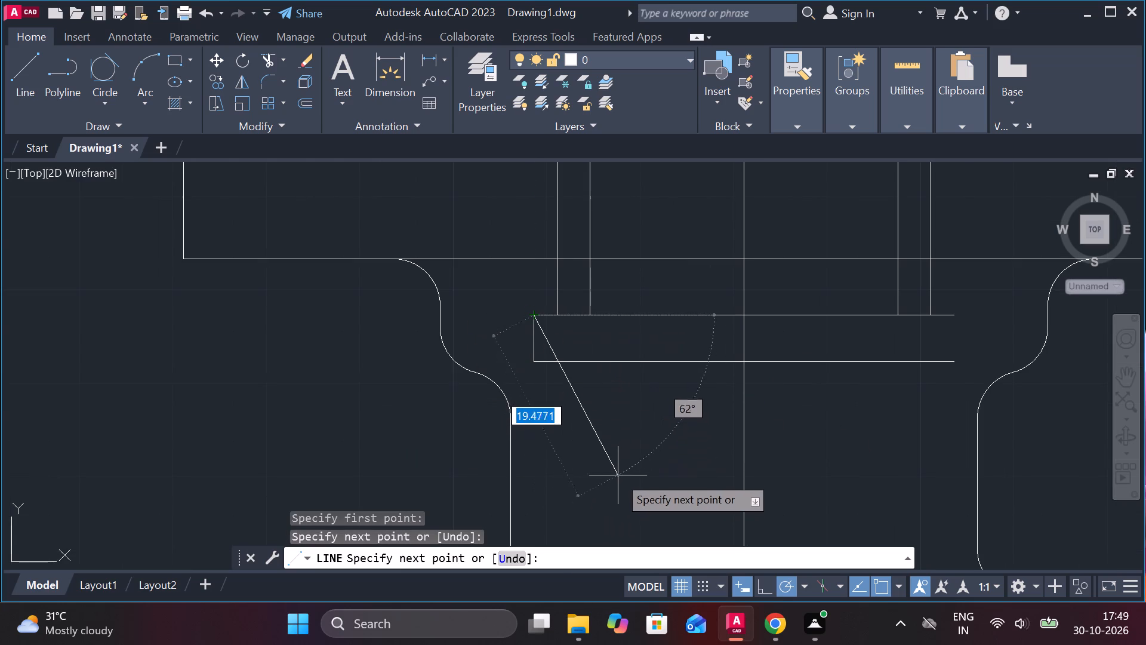
key(Escape)
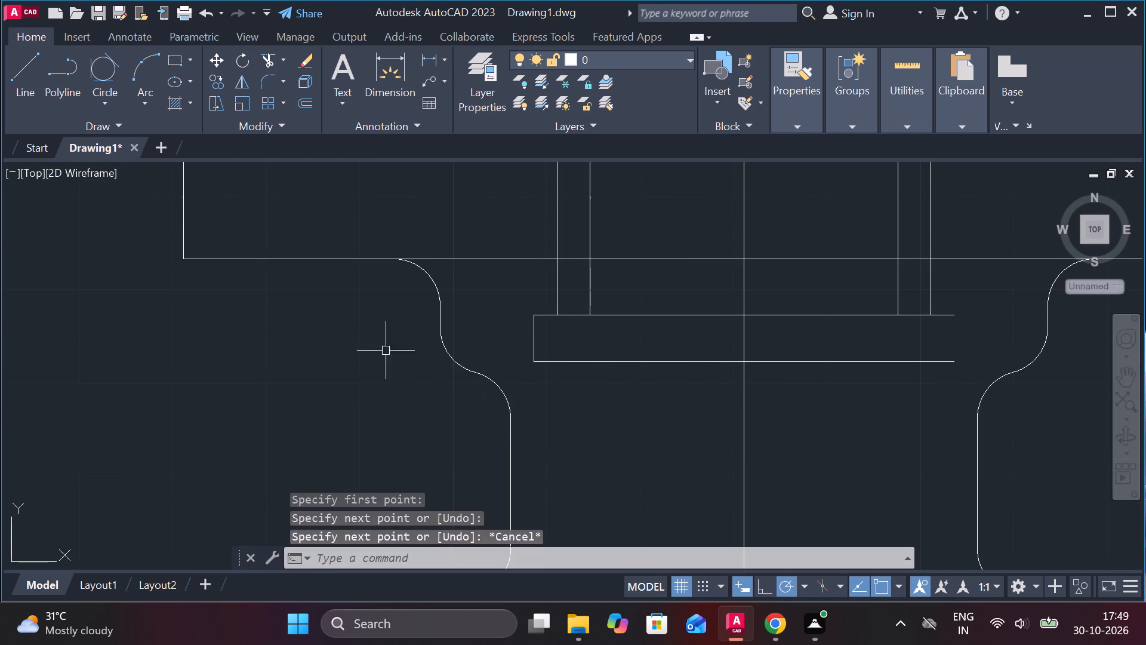
click(39, 81)
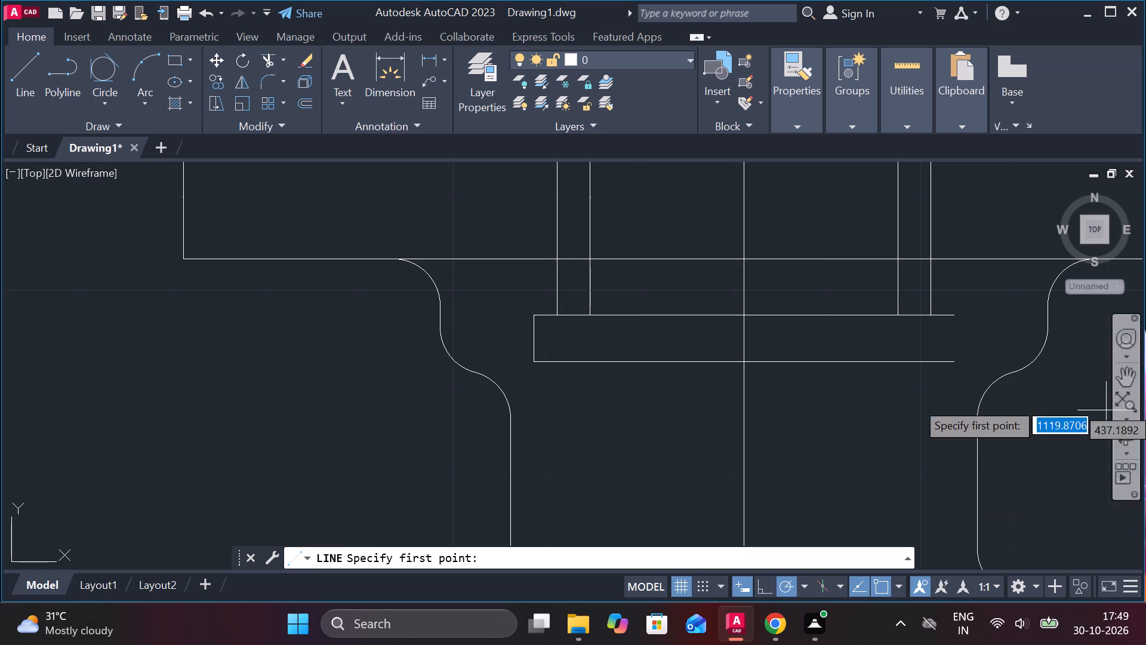
click(950, 366)
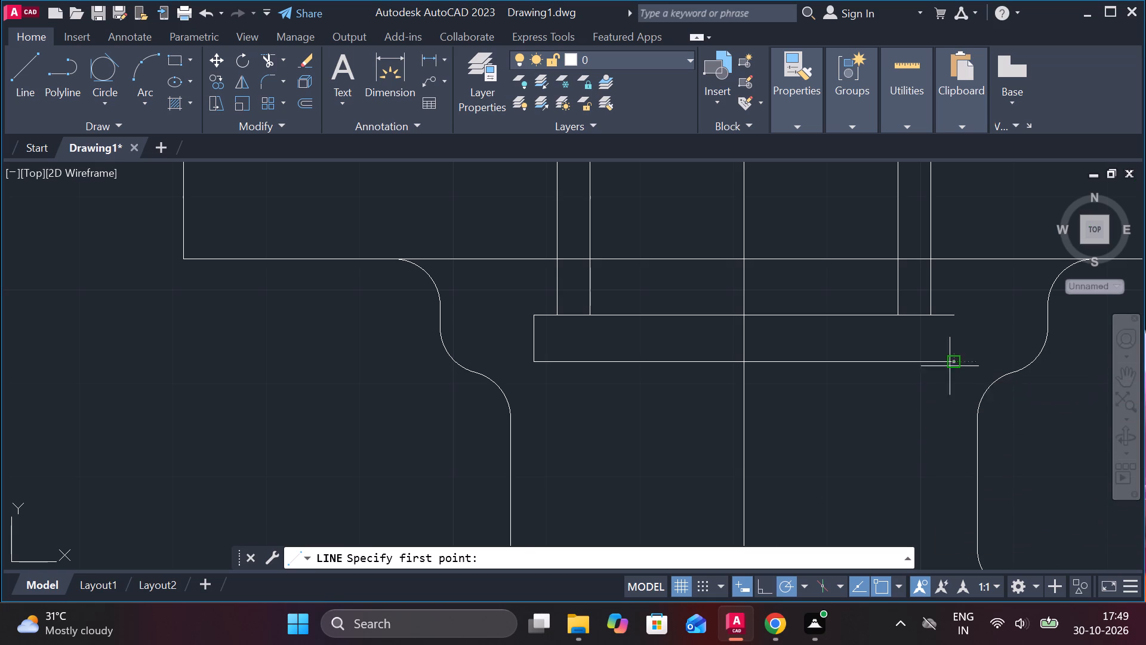
click(954, 318)
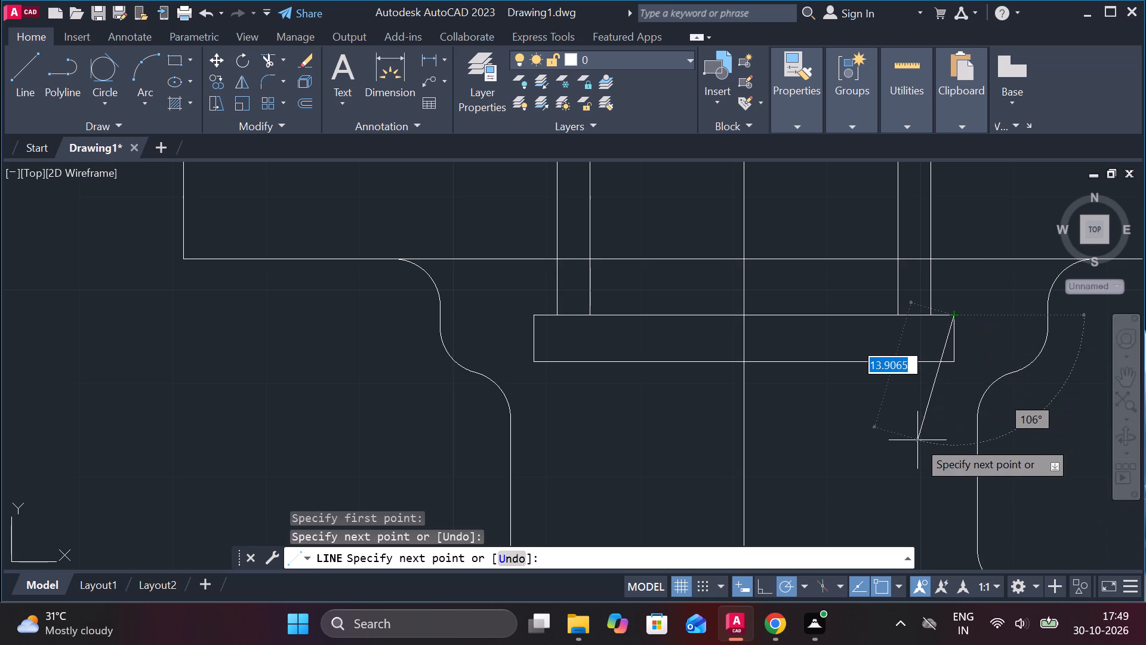
key(Escape)
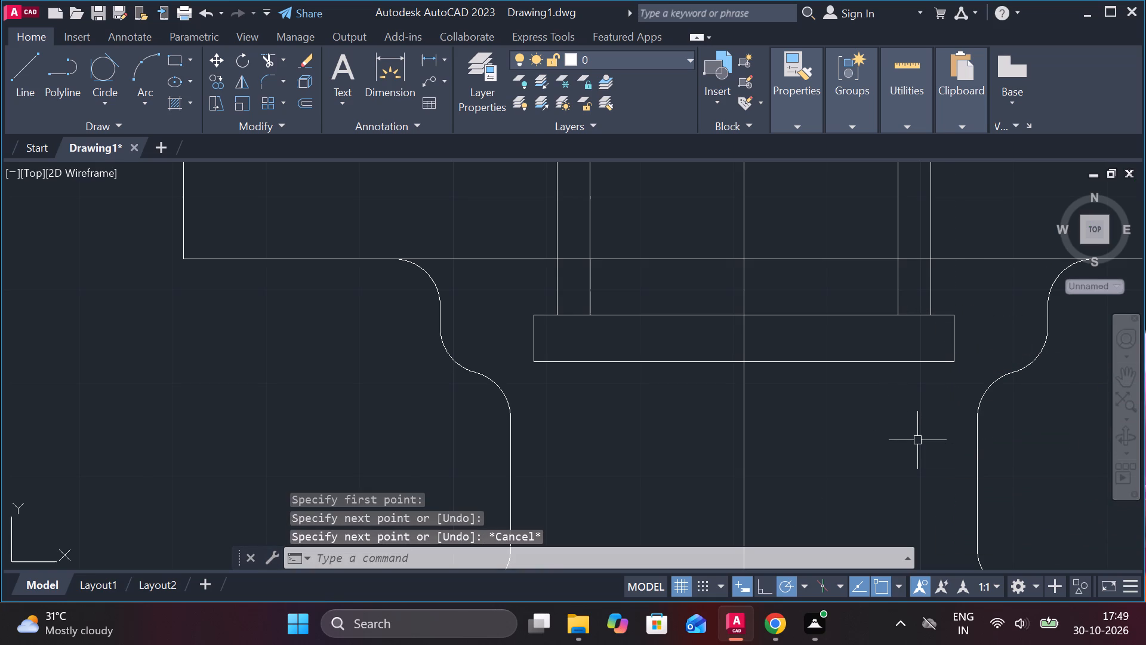
Draw a three-tangent circle at each end of the narrow rectangle, touching its top, end and bottom lines.
click(99, 103)
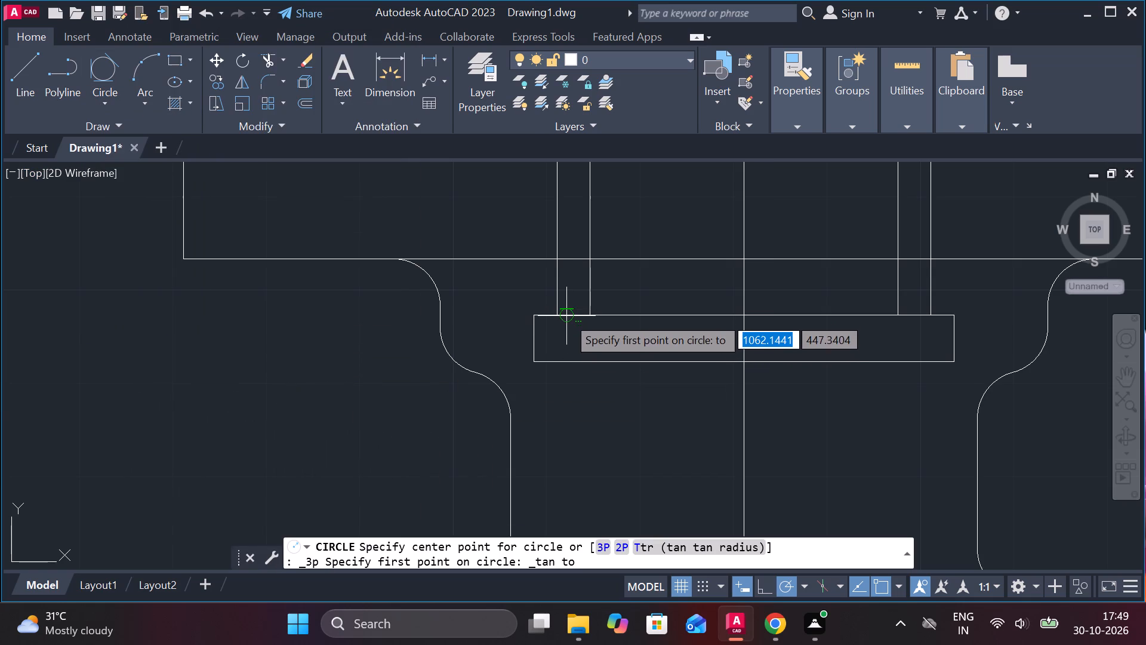
scroll(554, 330, up, 2)
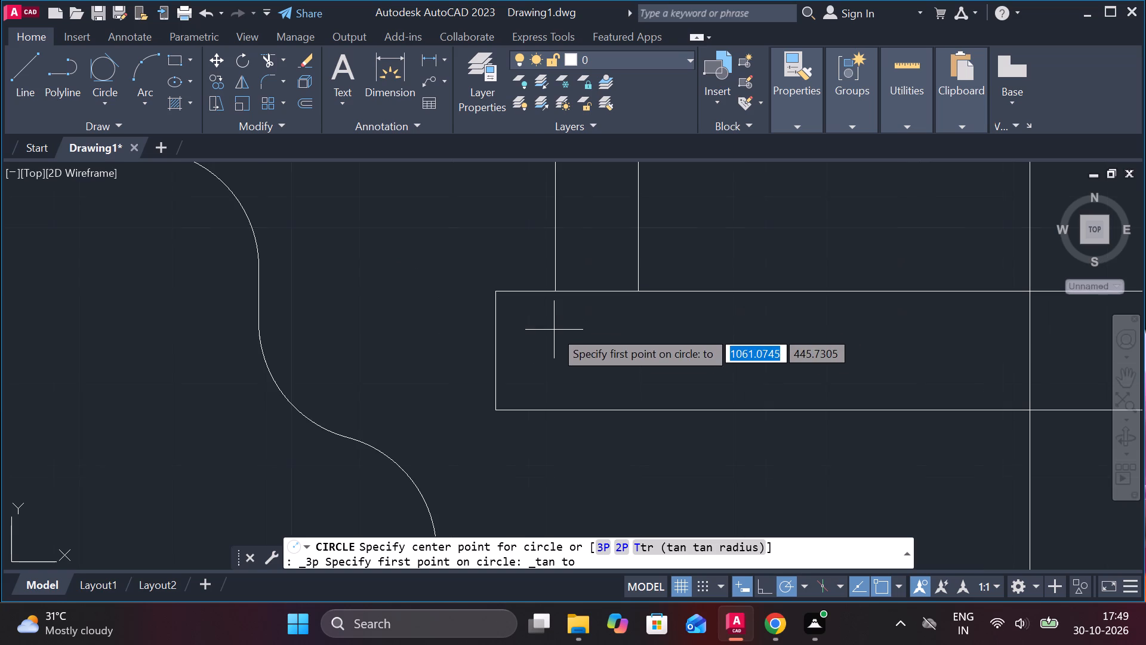
click(536, 296)
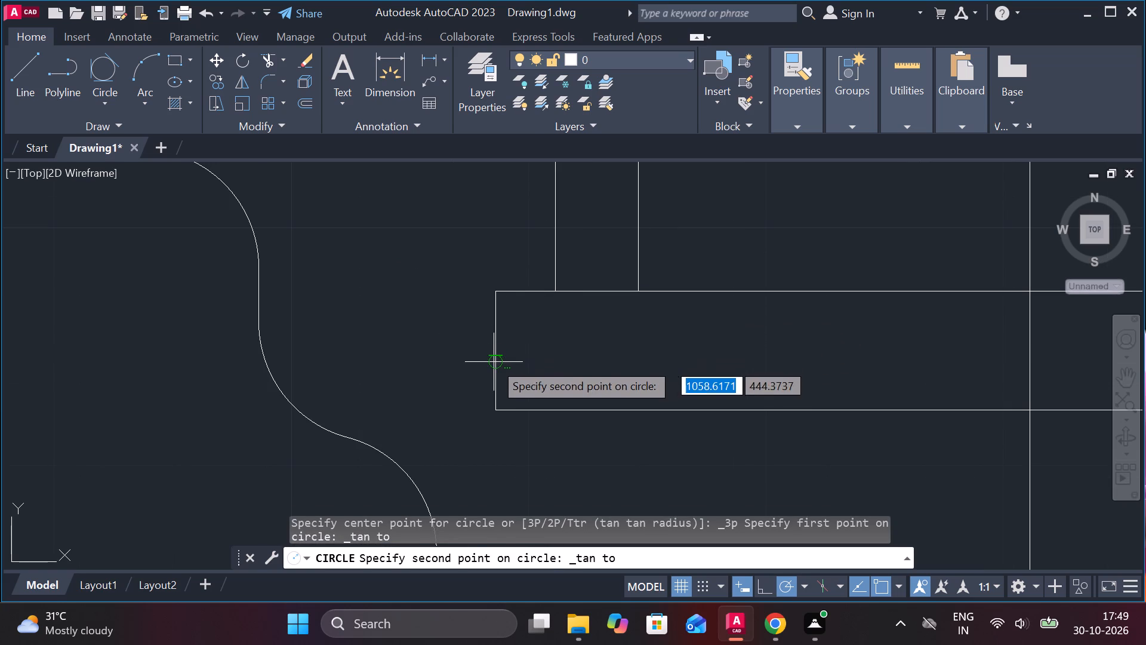
click(494, 362)
click(568, 409)
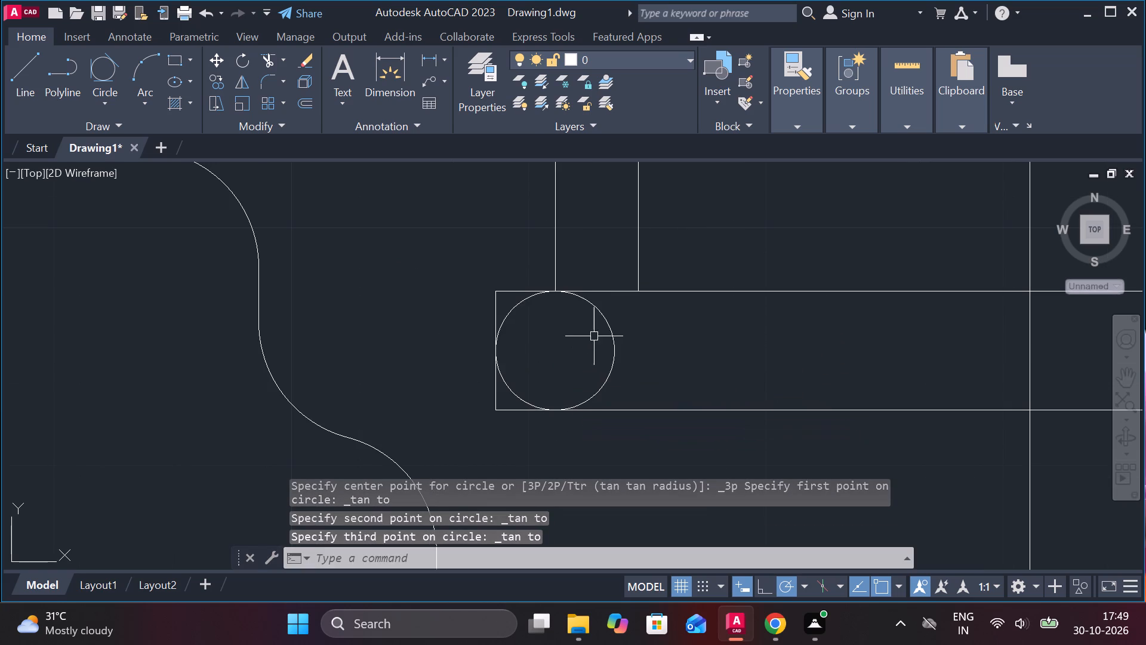
scroll(695, 392, down, 2)
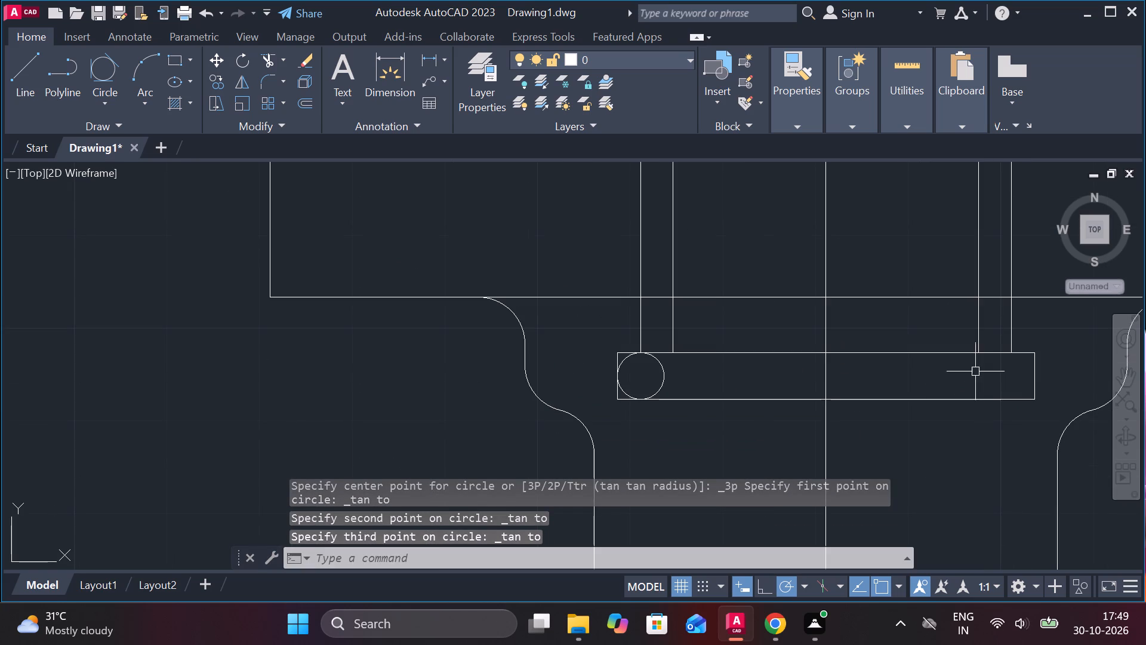
click(105, 76)
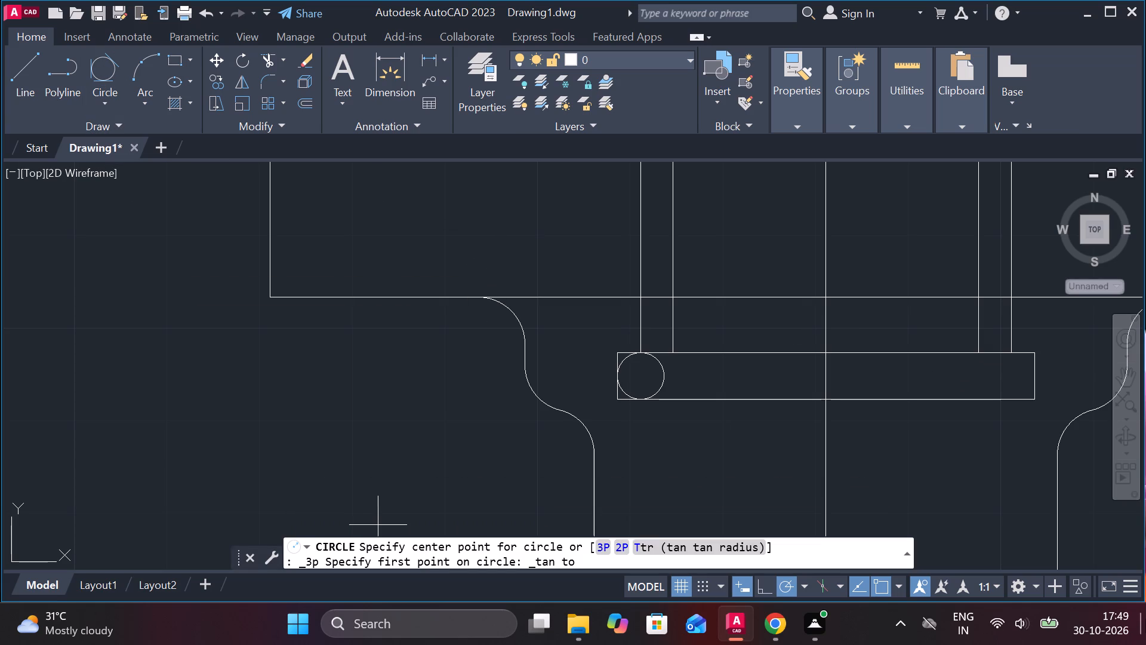
scroll(1017, 378, up, 2)
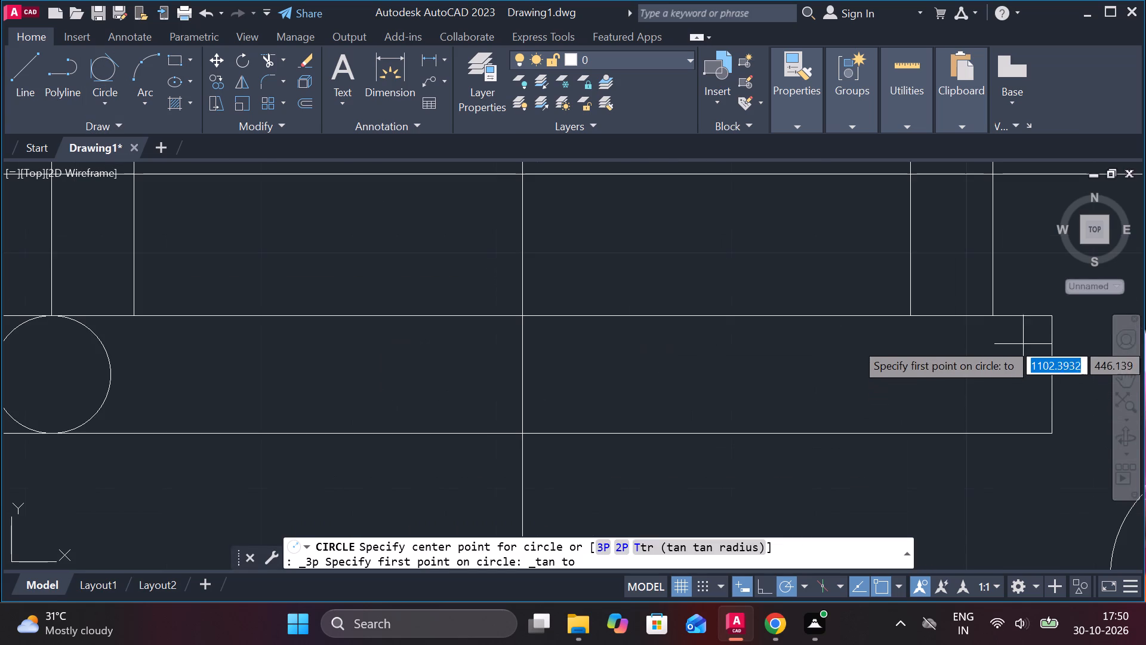
click(1017, 318)
click(1048, 373)
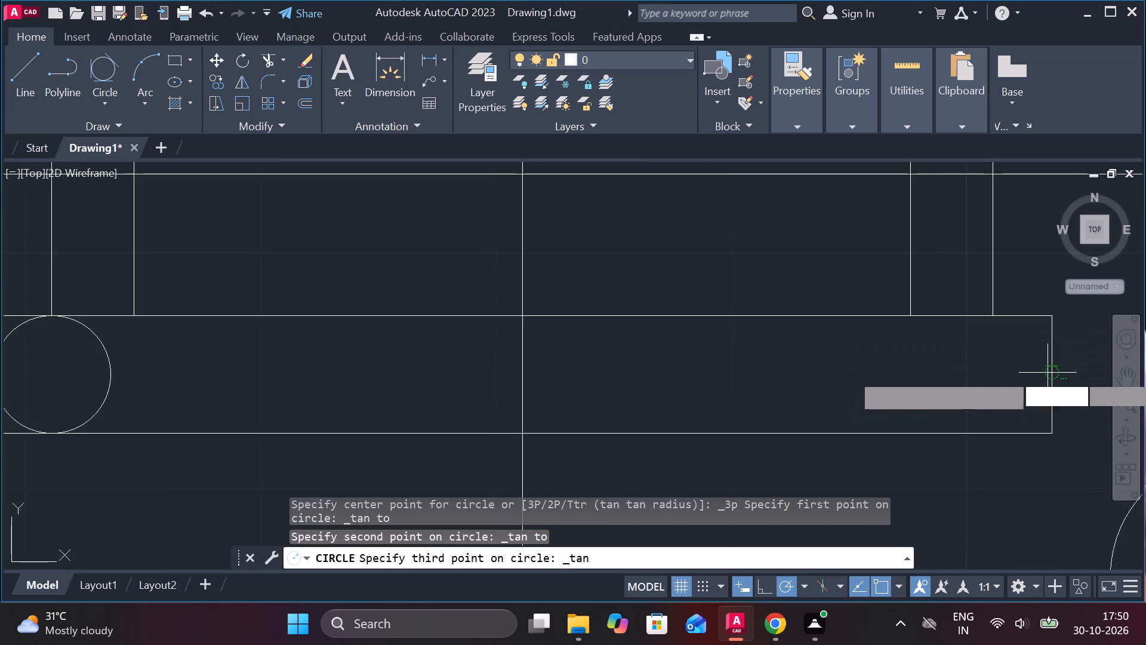
click(996, 431)
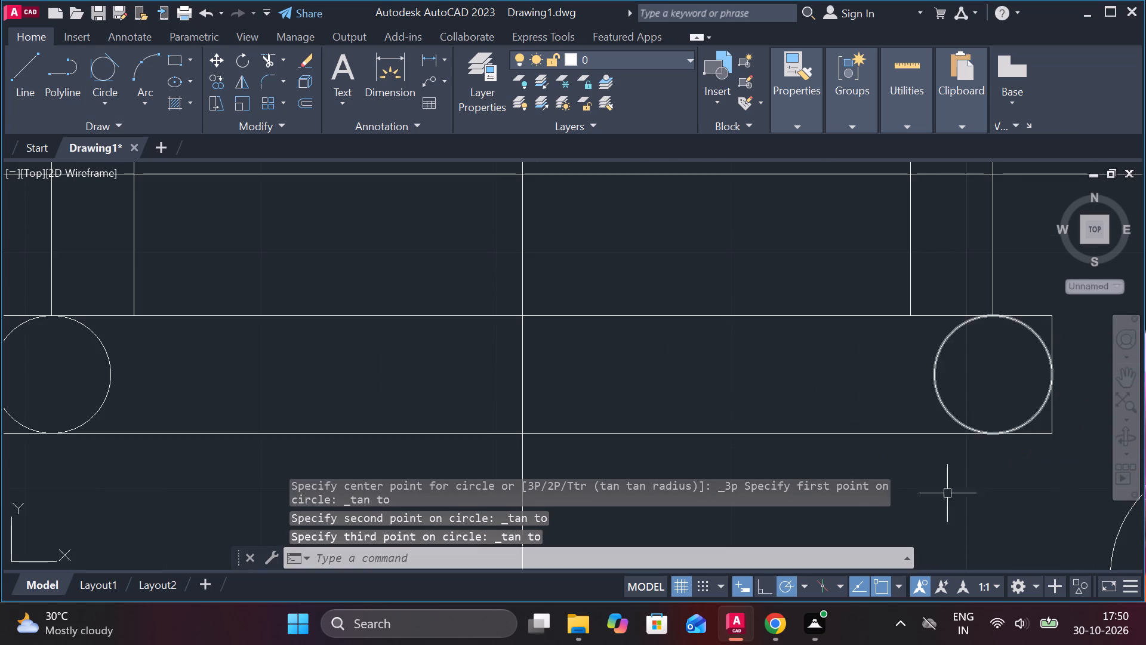
Trim the narrow rectangle's left end to a round end, removing the circle's inner half and both square corners.
scroll(680, 352, down, 2)
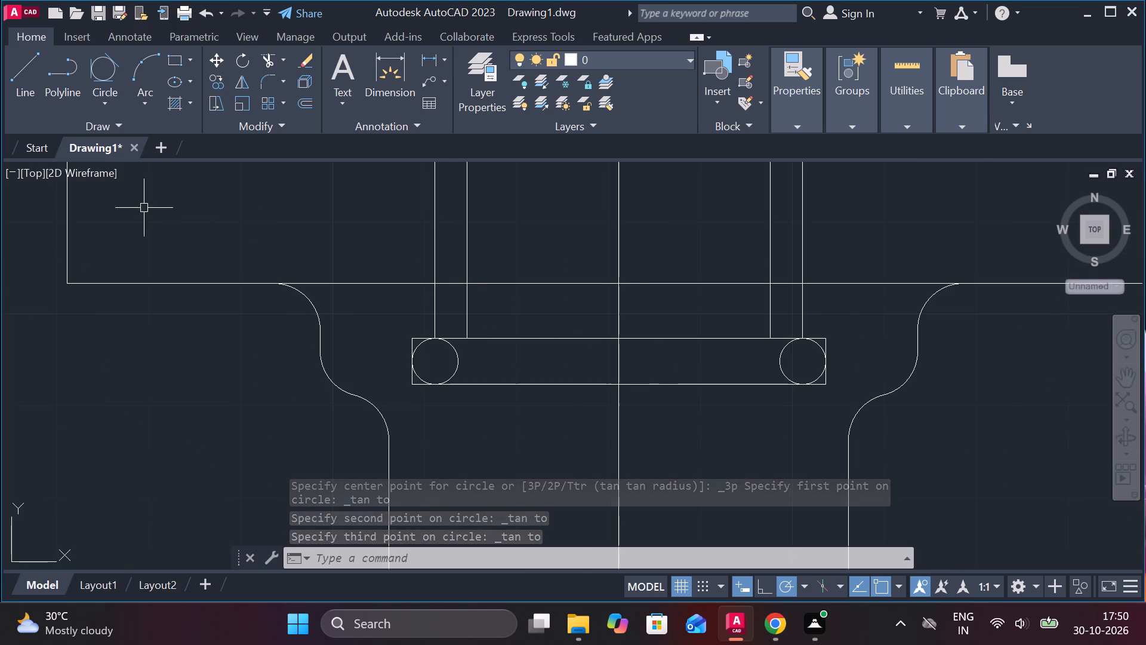
click(270, 59)
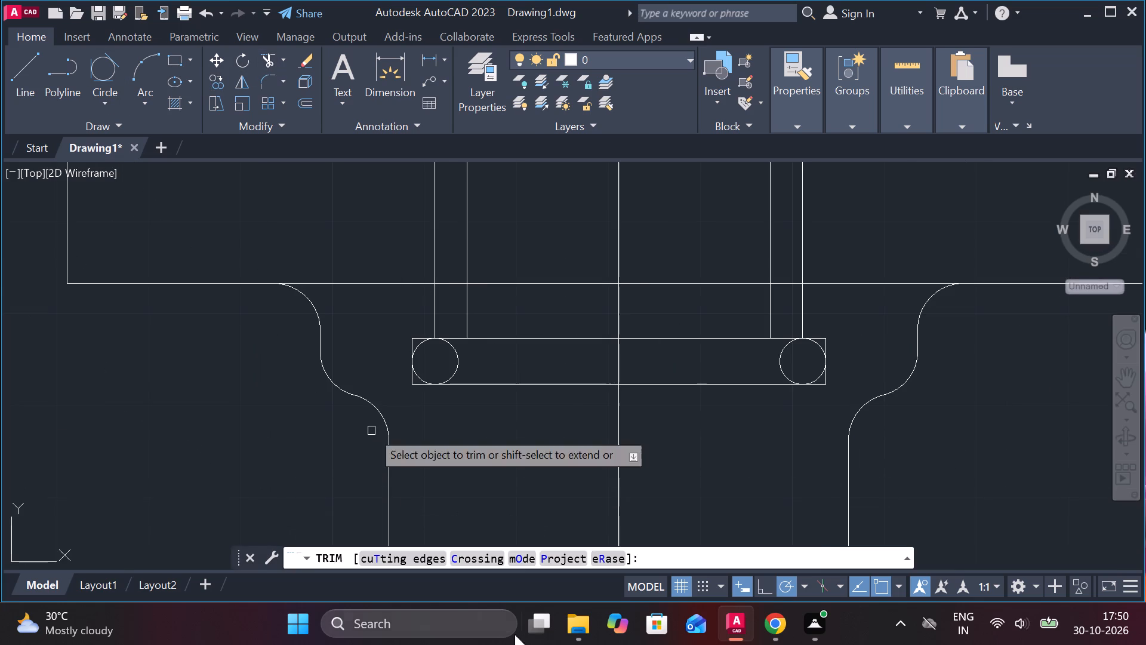
click(461, 368)
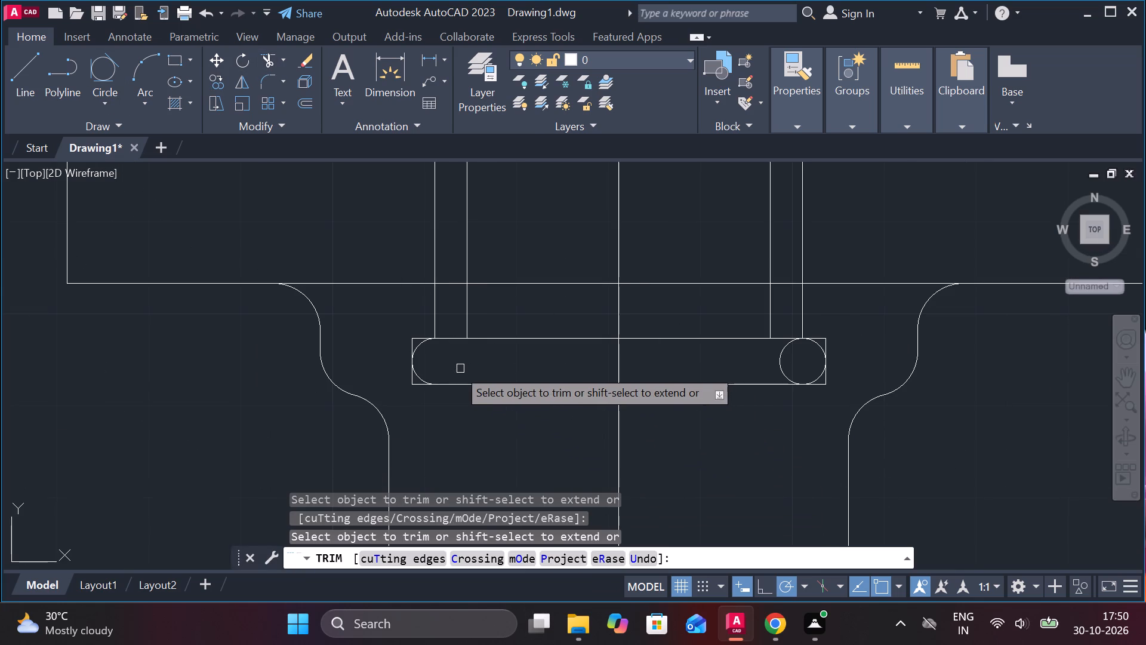
scroll(411, 340, up, 2)
click(411, 340)
click(412, 334)
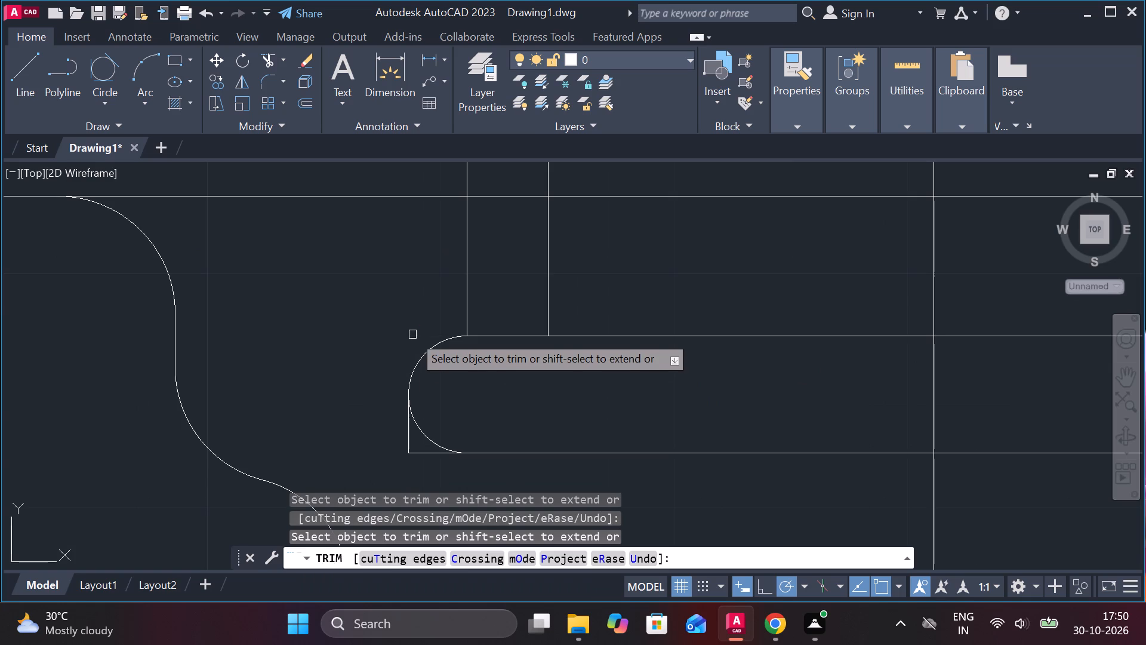
click(412, 443)
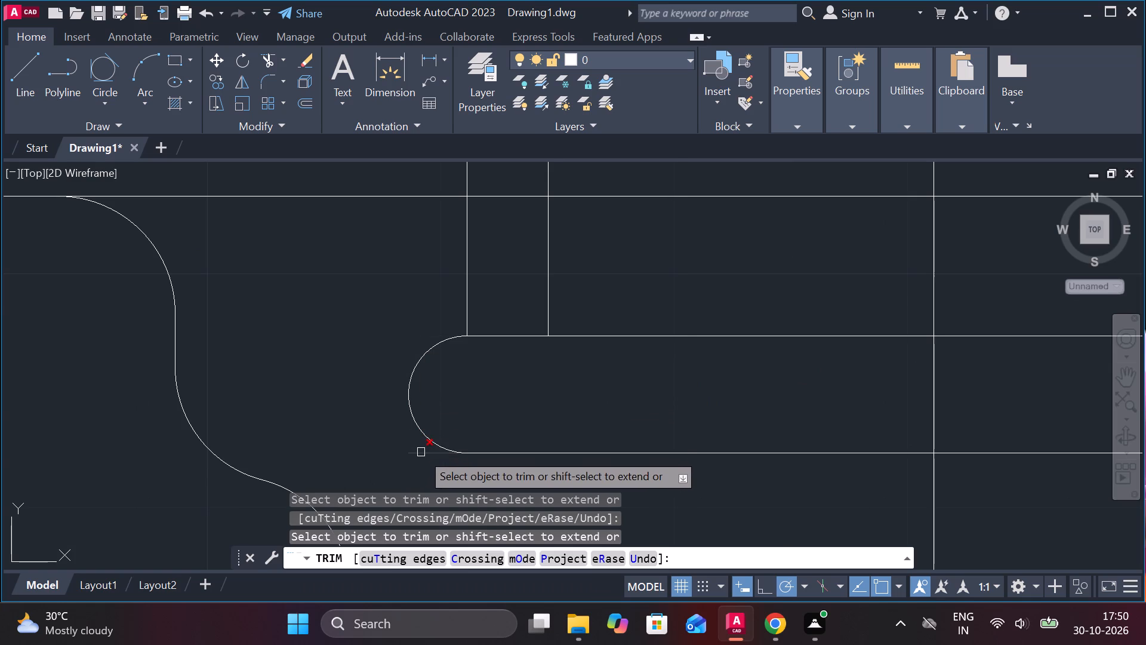
click(421, 452)
Trim the narrow rectangle's right end to a matching round end, removing both square corners and the circle's inner half.
scroll(571, 446, down, 2)
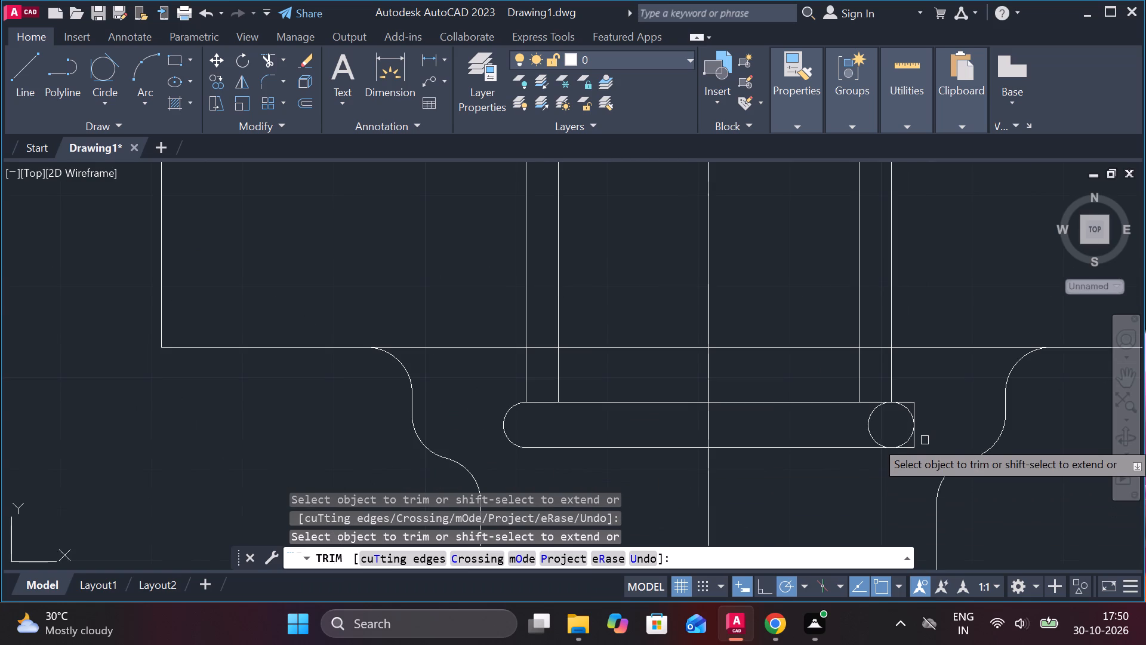
scroll(925, 440, up, 2)
click(879, 462)
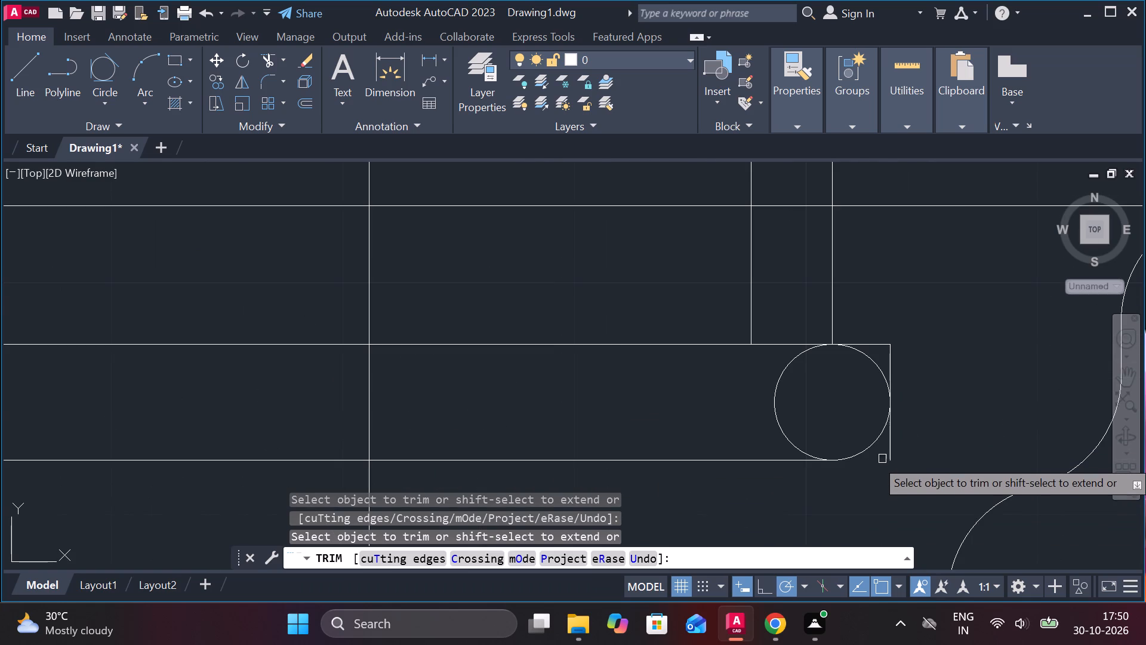
click(886, 448)
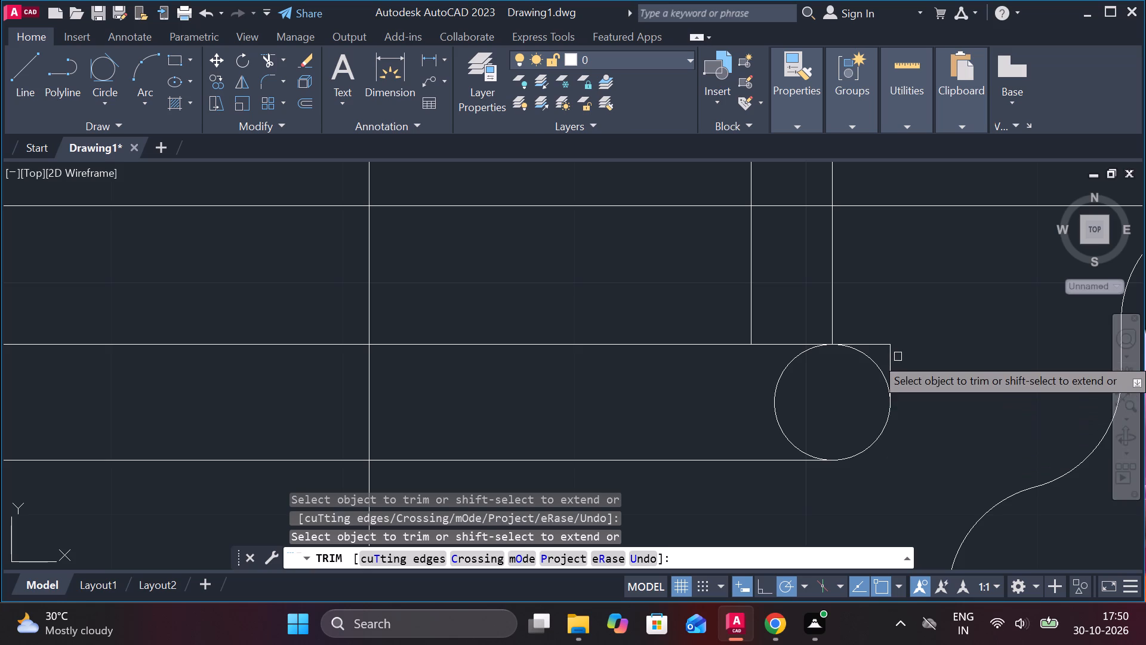
click(894, 363)
click(882, 346)
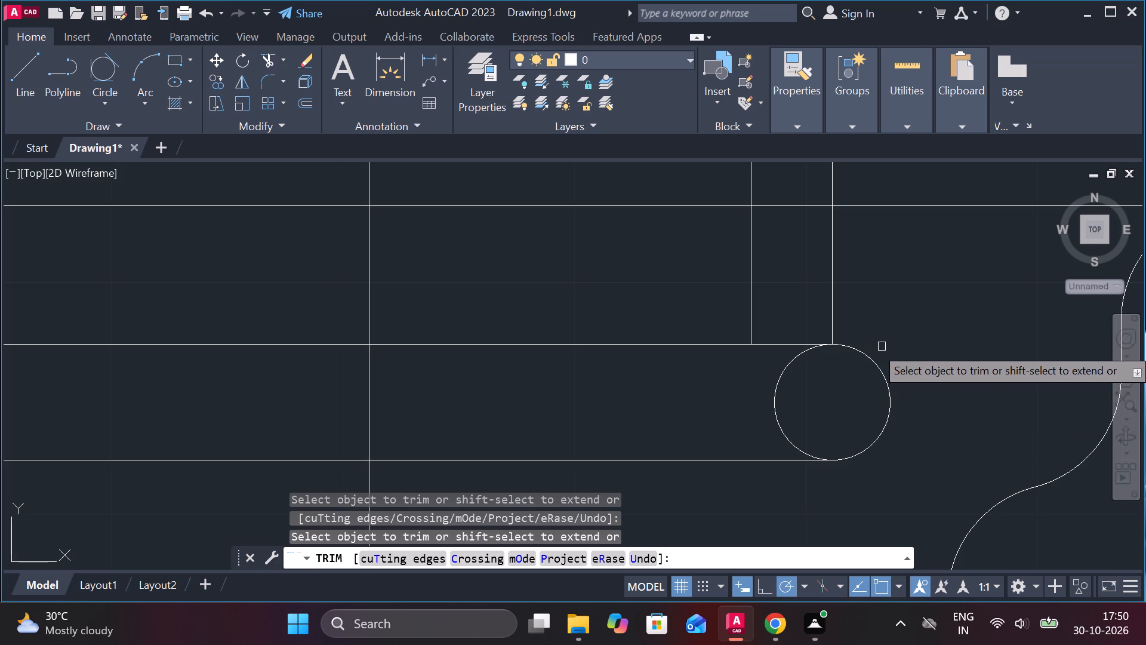
scroll(882, 346, down, 1)
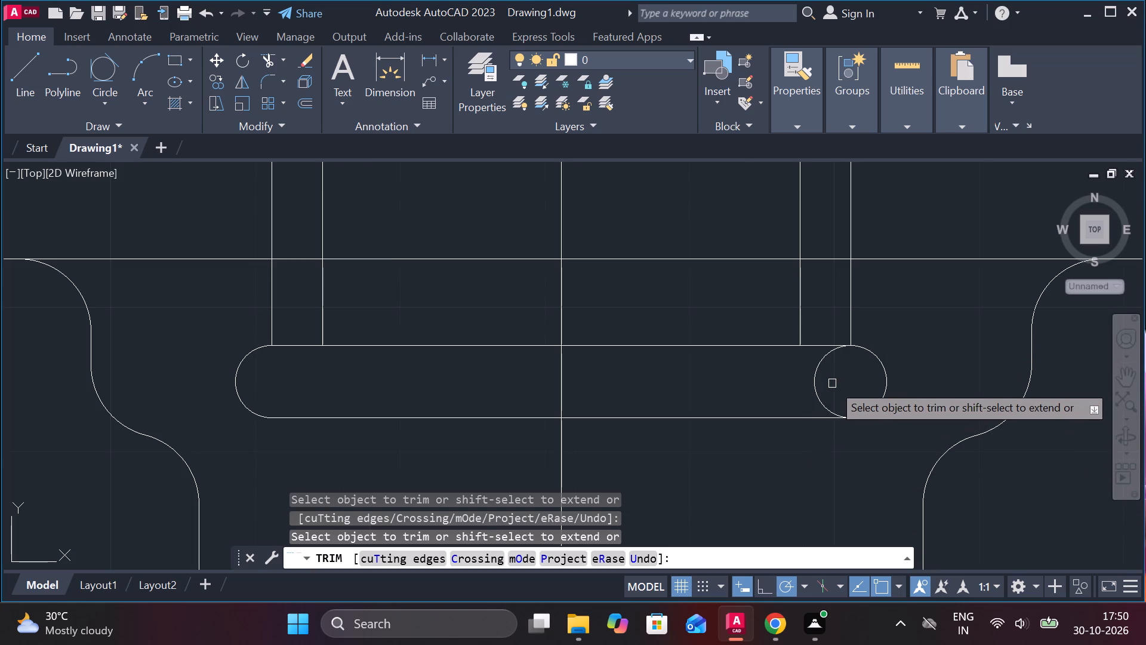
click(818, 391)
scroll(795, 455, down, 1)
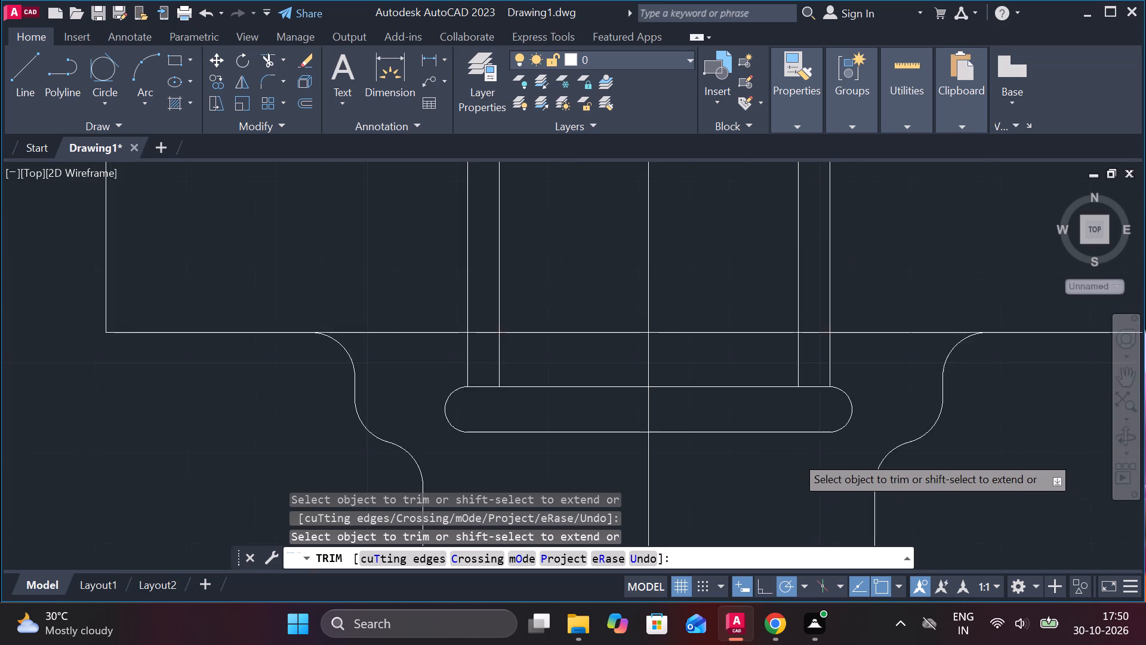
scroll(795, 455, down, 1)
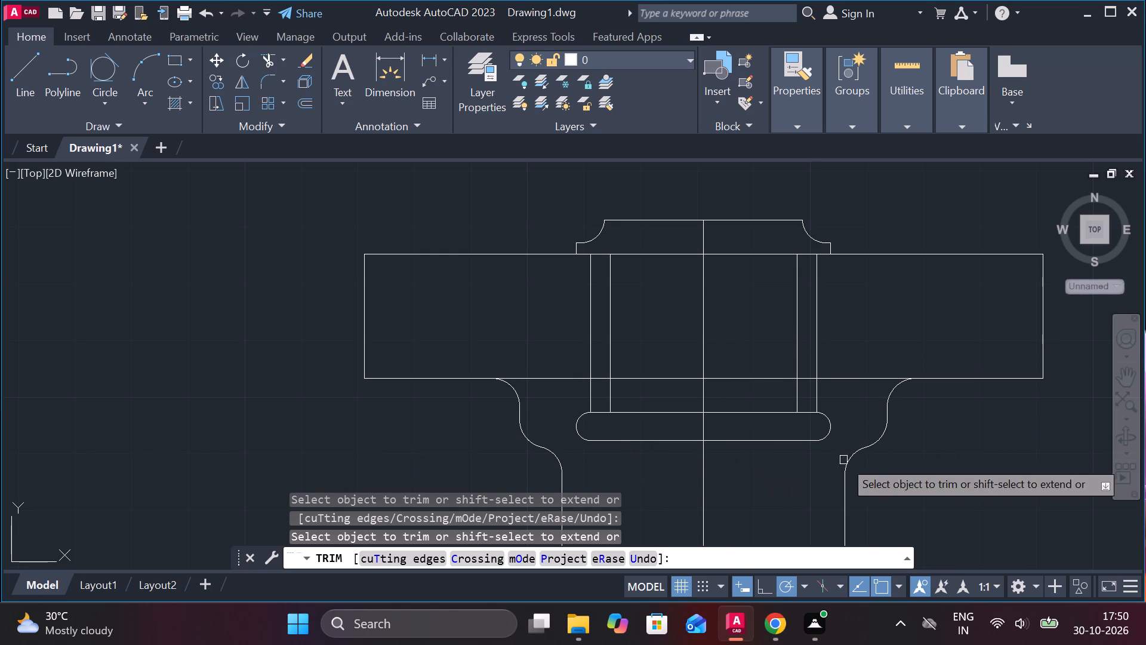
click(747, 469)
click(747, 469)
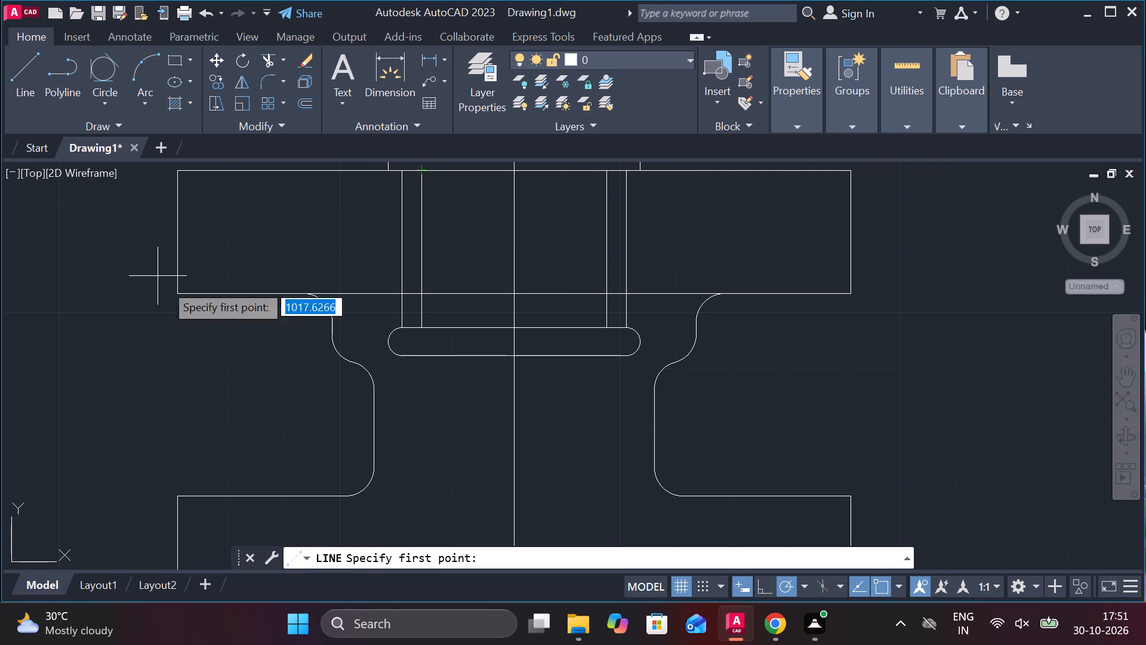
Draw a vertical centre line from the midpoint of the part's bottom edge up to the groove's lower line.
scroll(496, 415, down, 2)
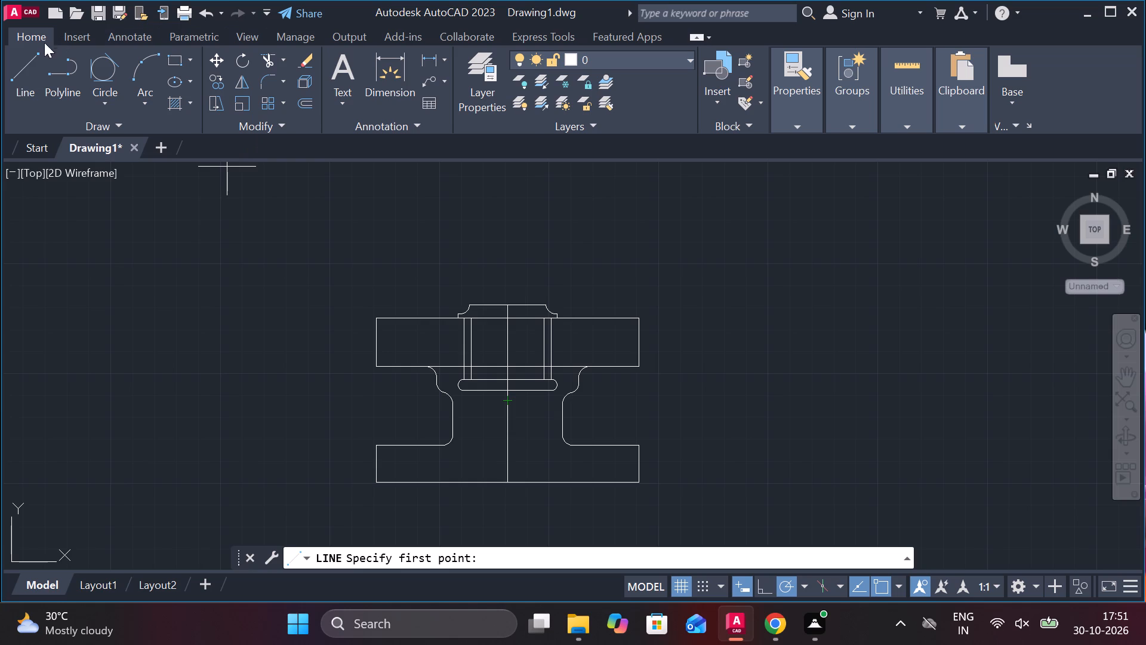
click(25, 59)
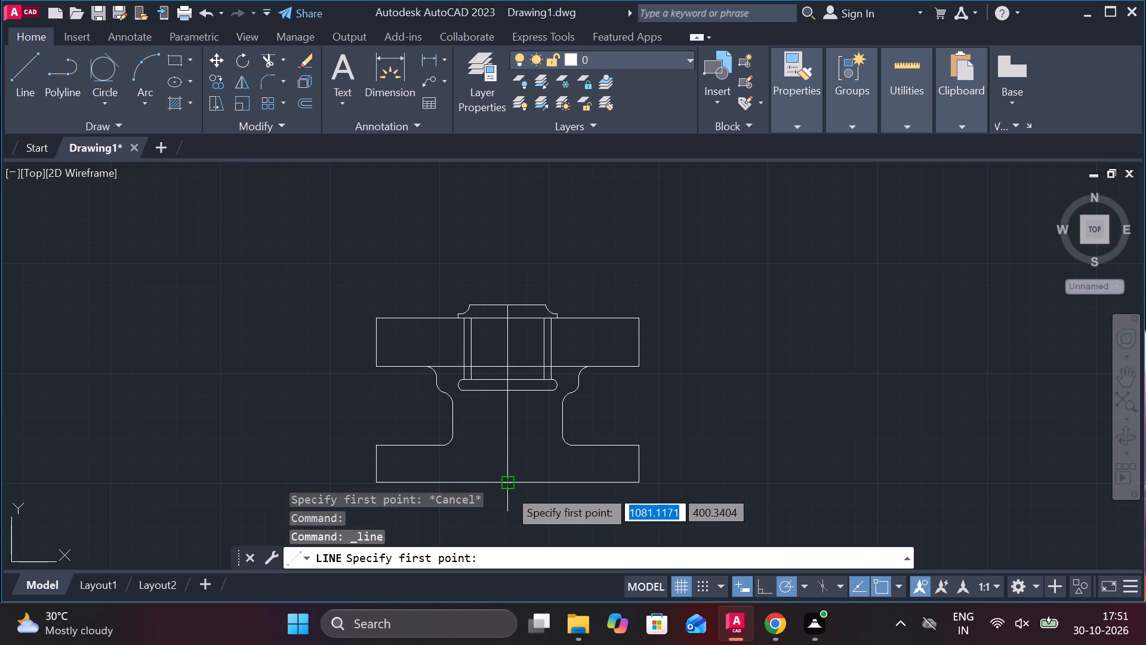
click(508, 489)
click(504, 390)
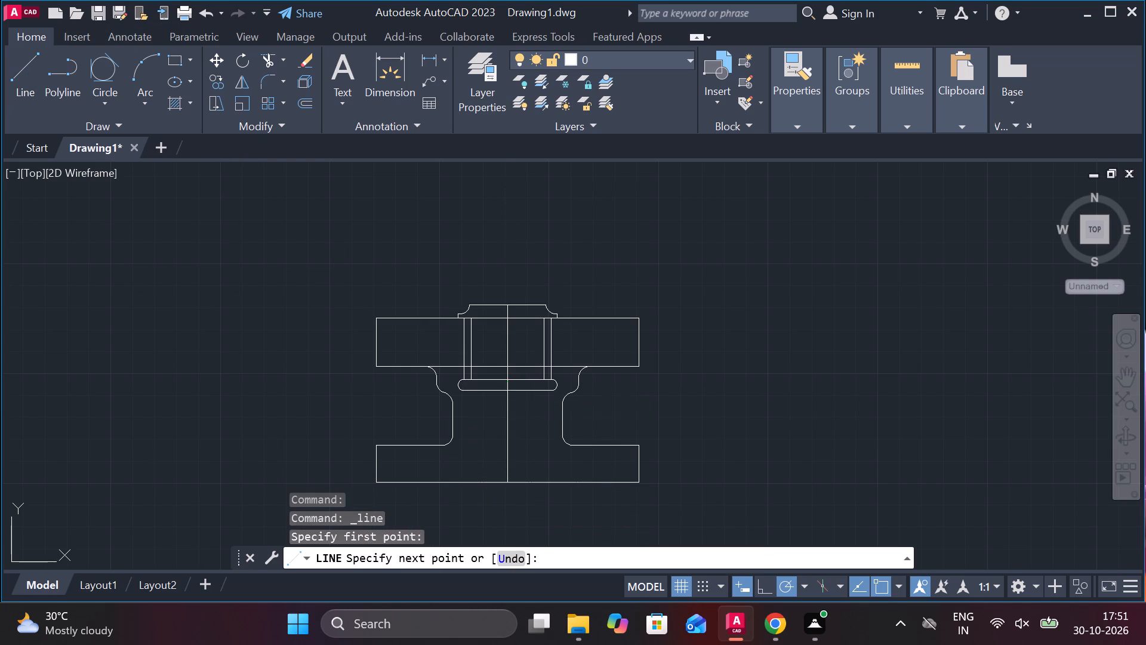
key(Escape)
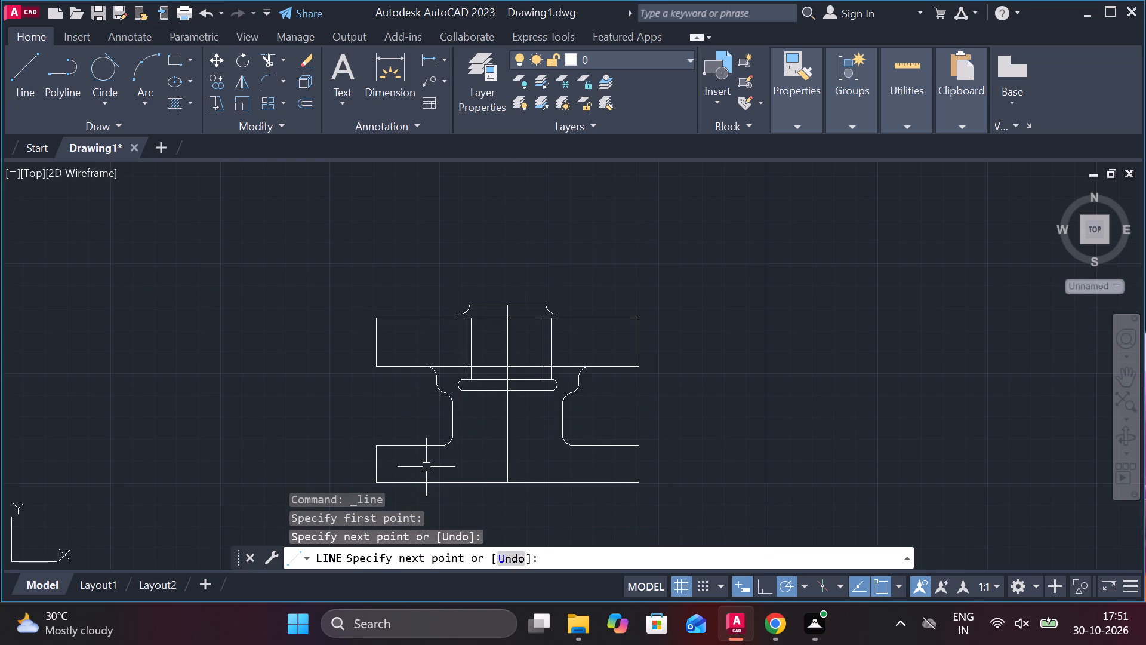
Copy the new lower centre line from its midpoint to each side at a distance of 15.
click(506, 430)
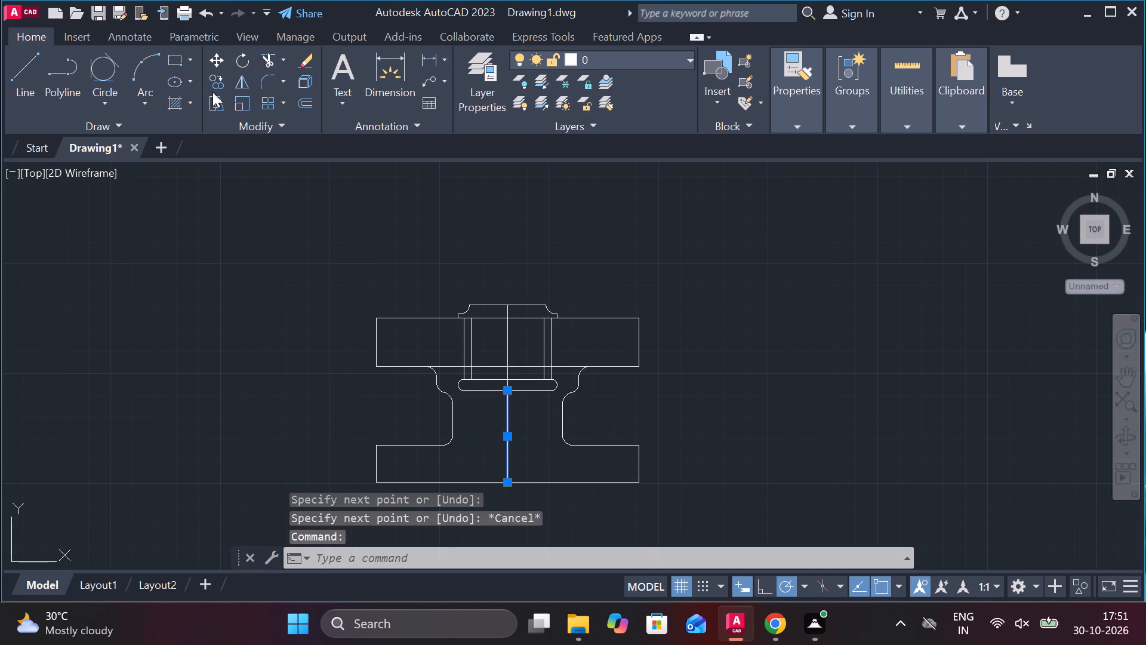
click(217, 78)
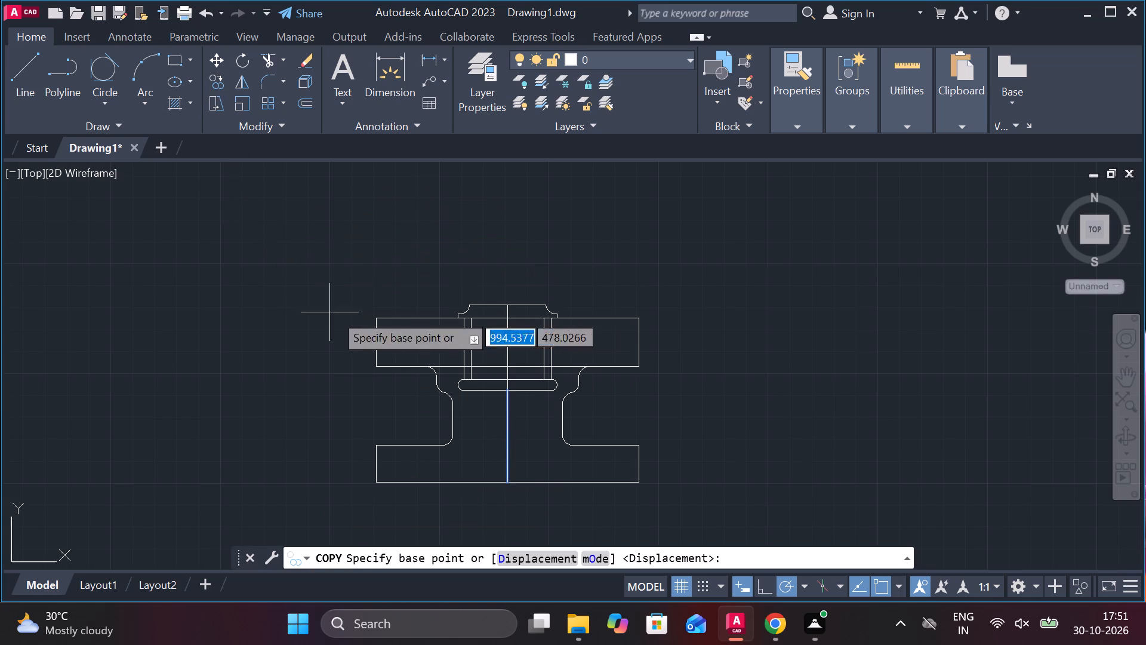
click(509, 436)
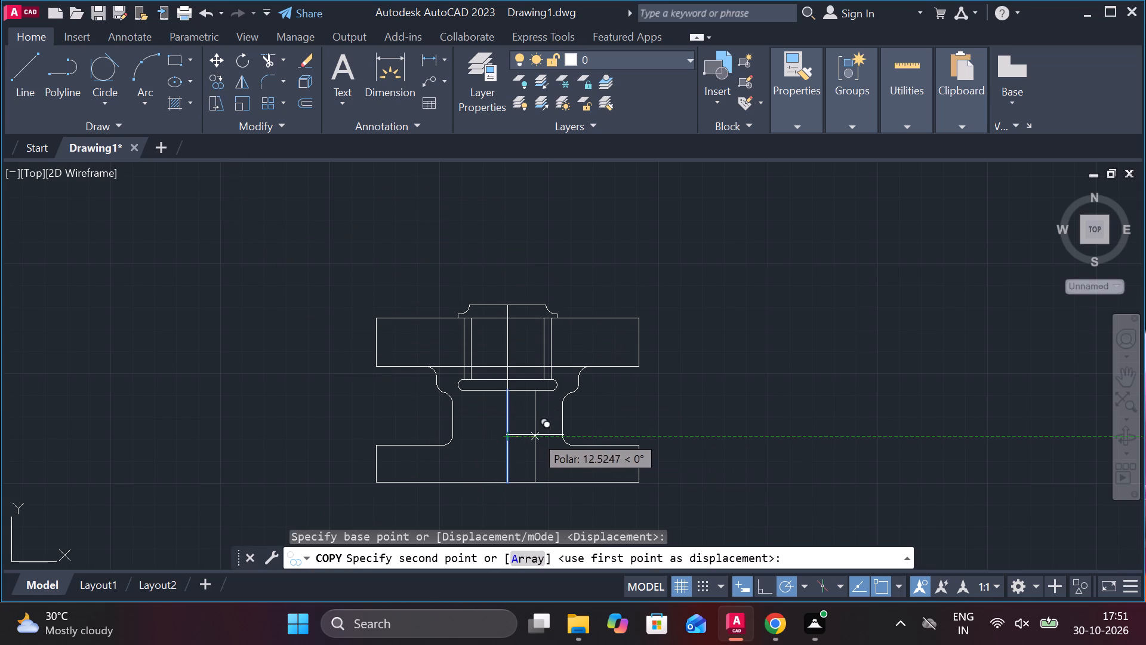
key(1)
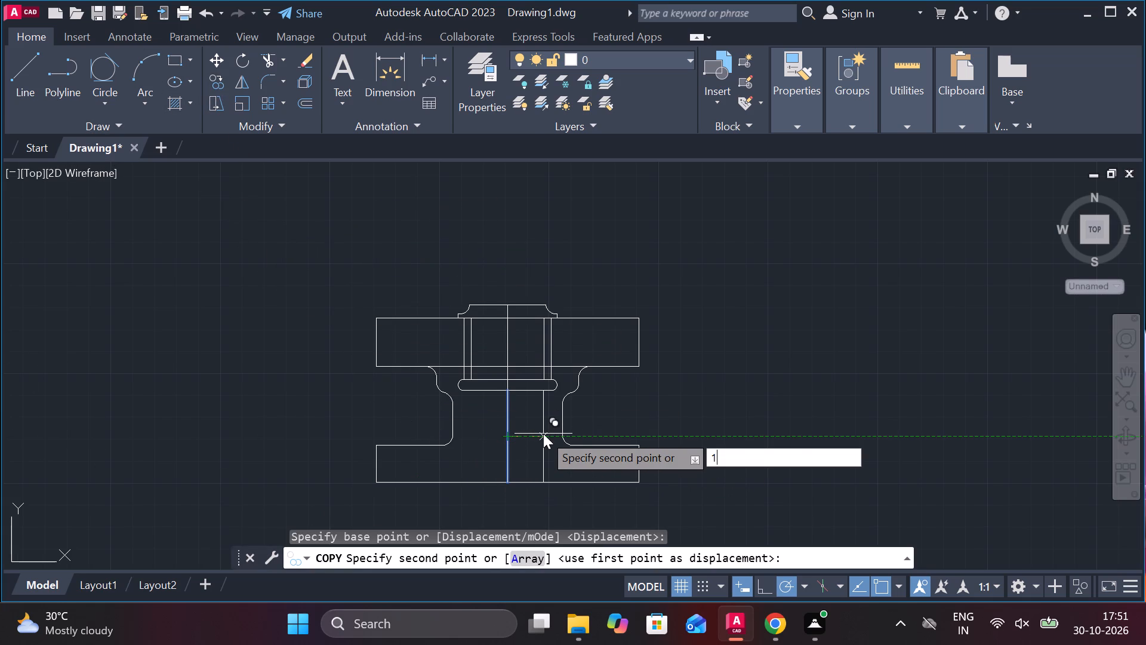
key(5)
key(Return)
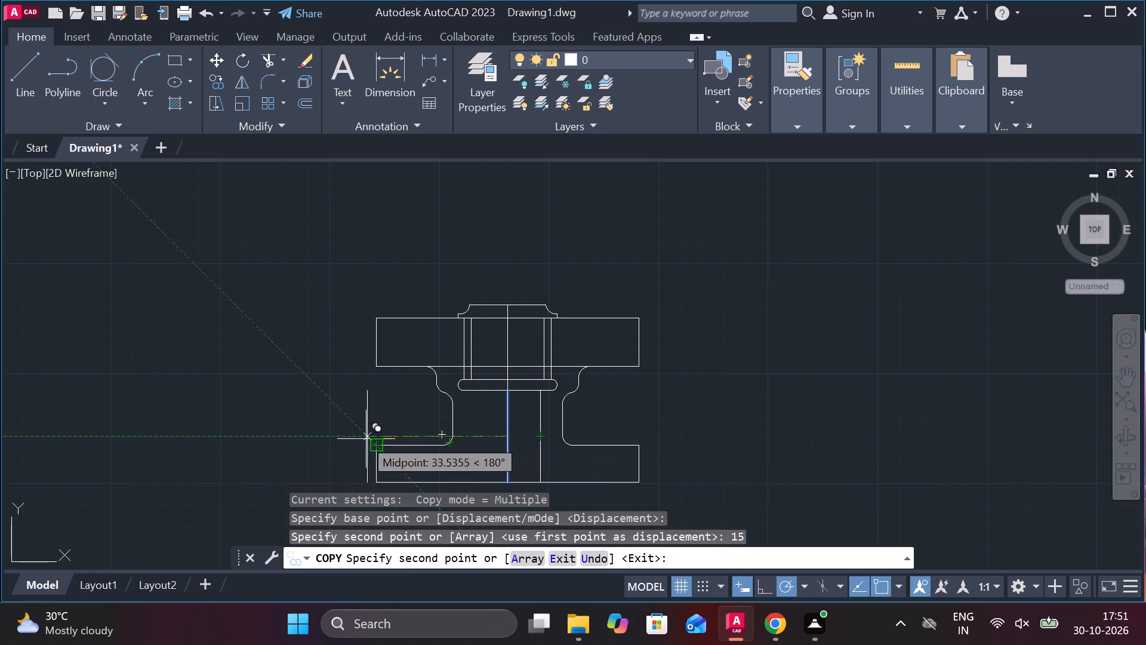
key(1)
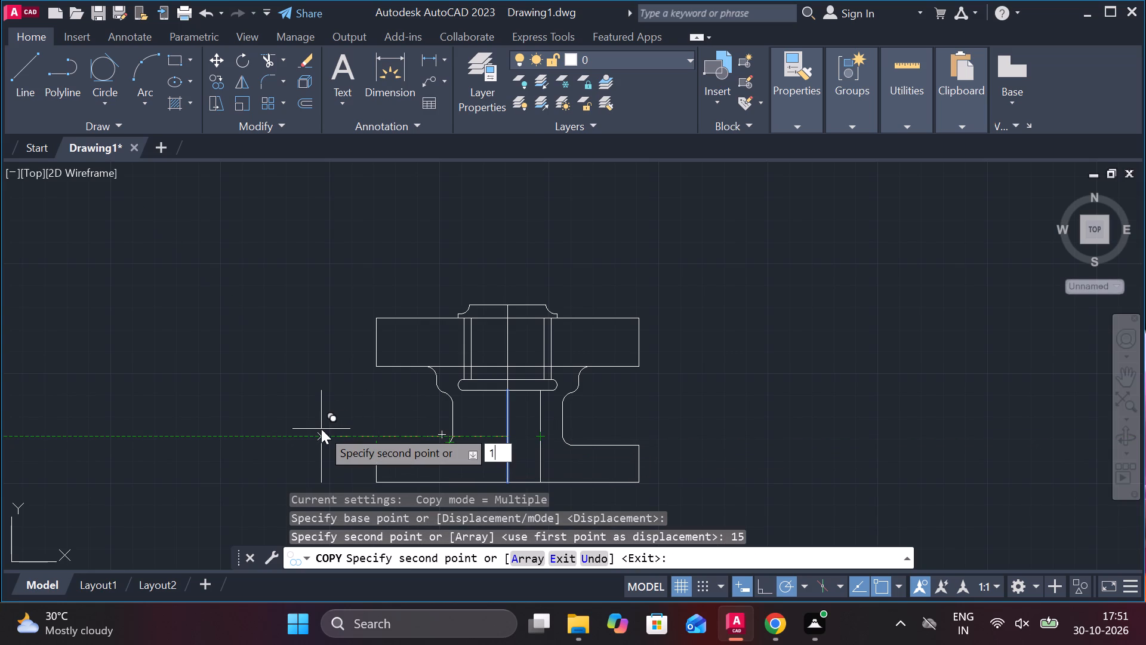
key(5)
key(Return)
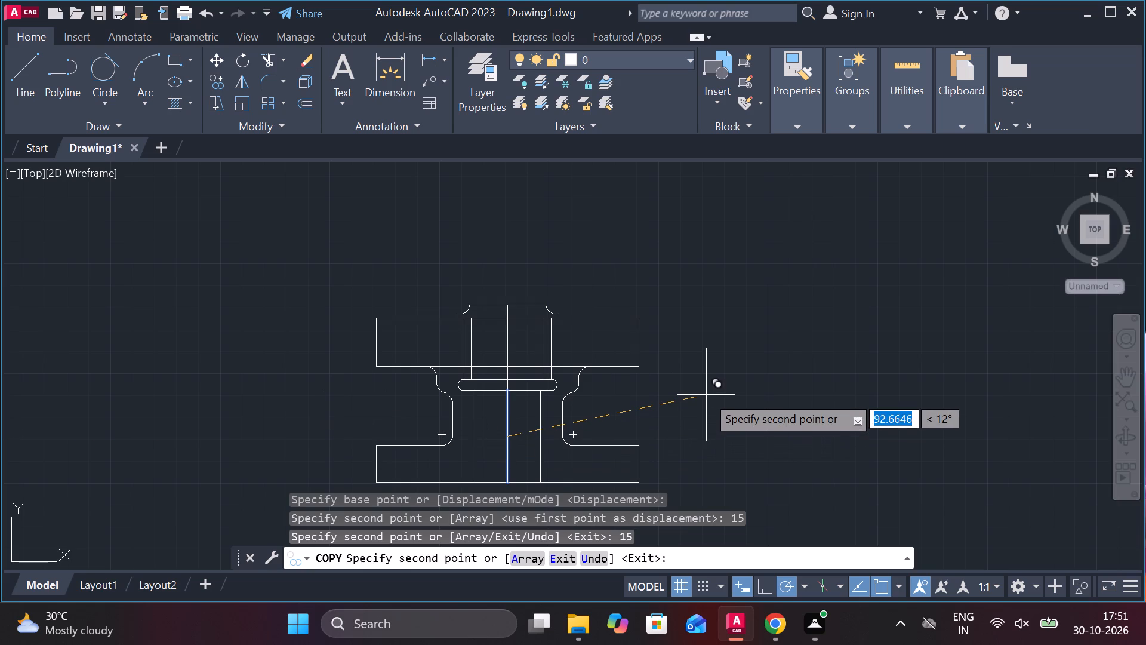
key(Escape)
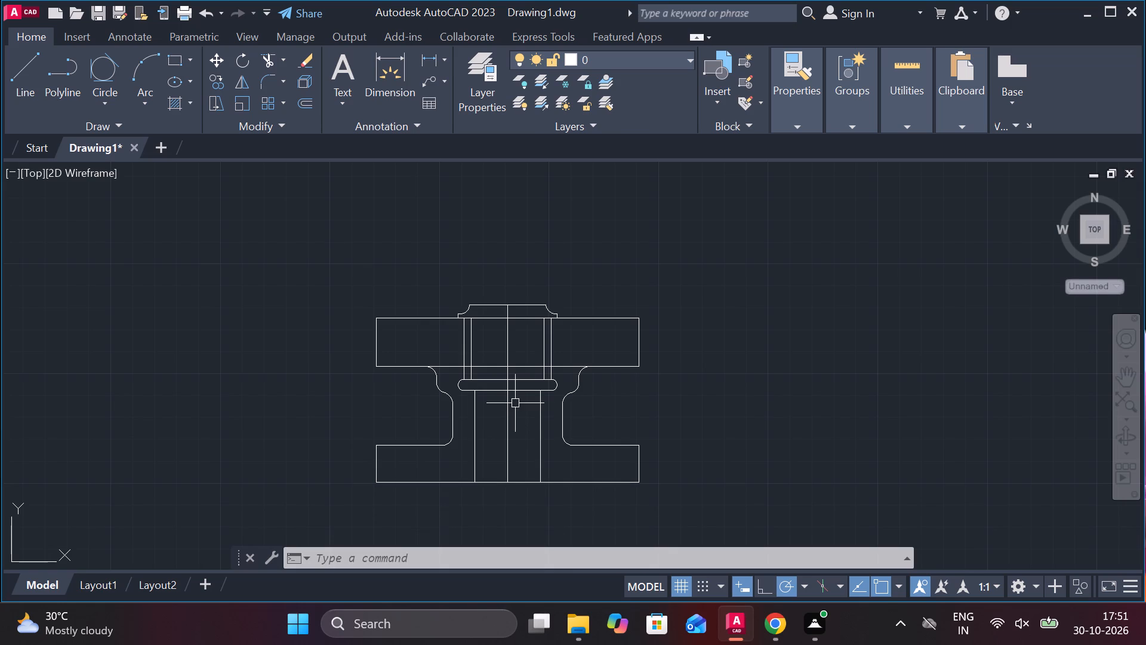
Trim away every segment of the upper block's bottom edge lying between the two S-curve fillets.
scroll(513, 418, up, 2)
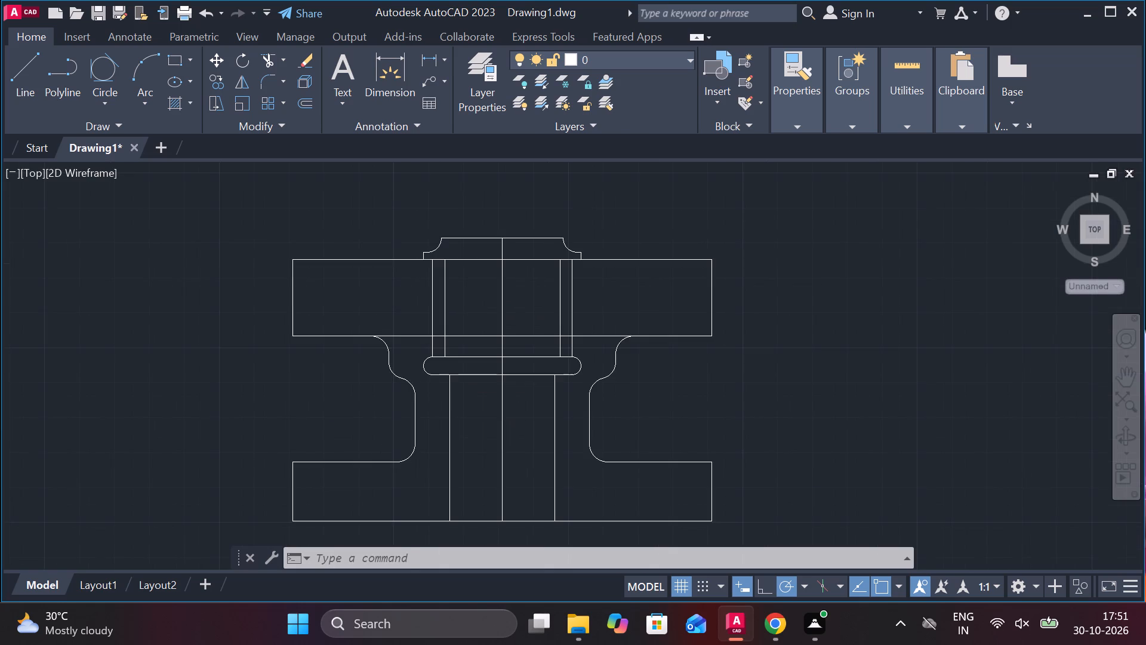
scroll(513, 418, down, 1)
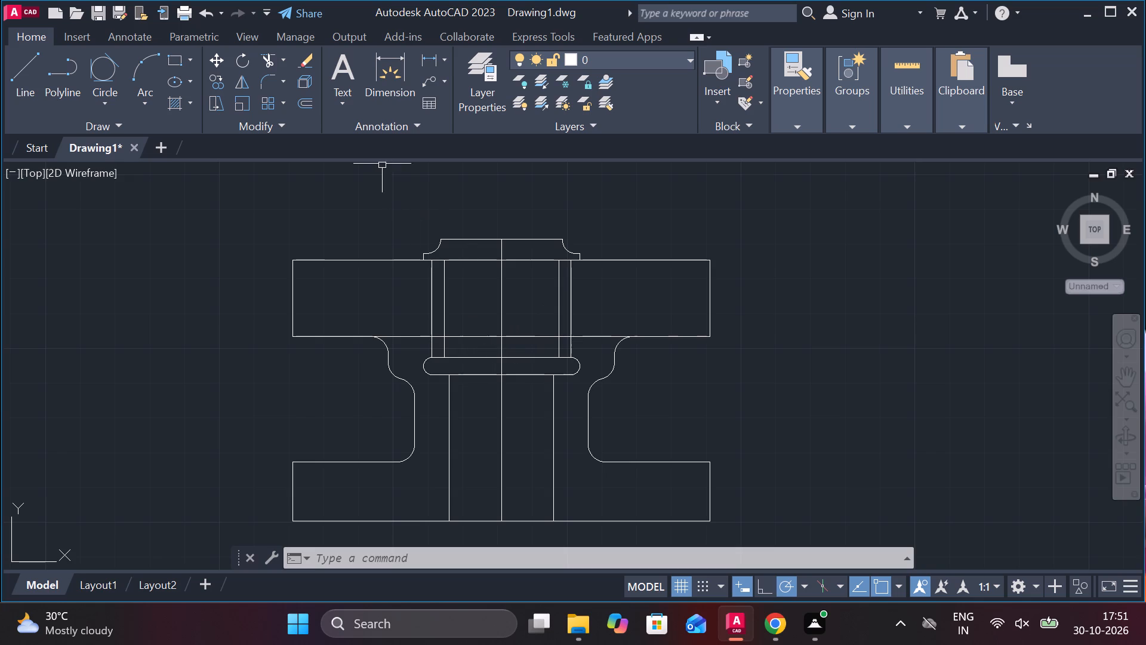
click(273, 57)
click(396, 334)
scroll(435, 337, up, 3)
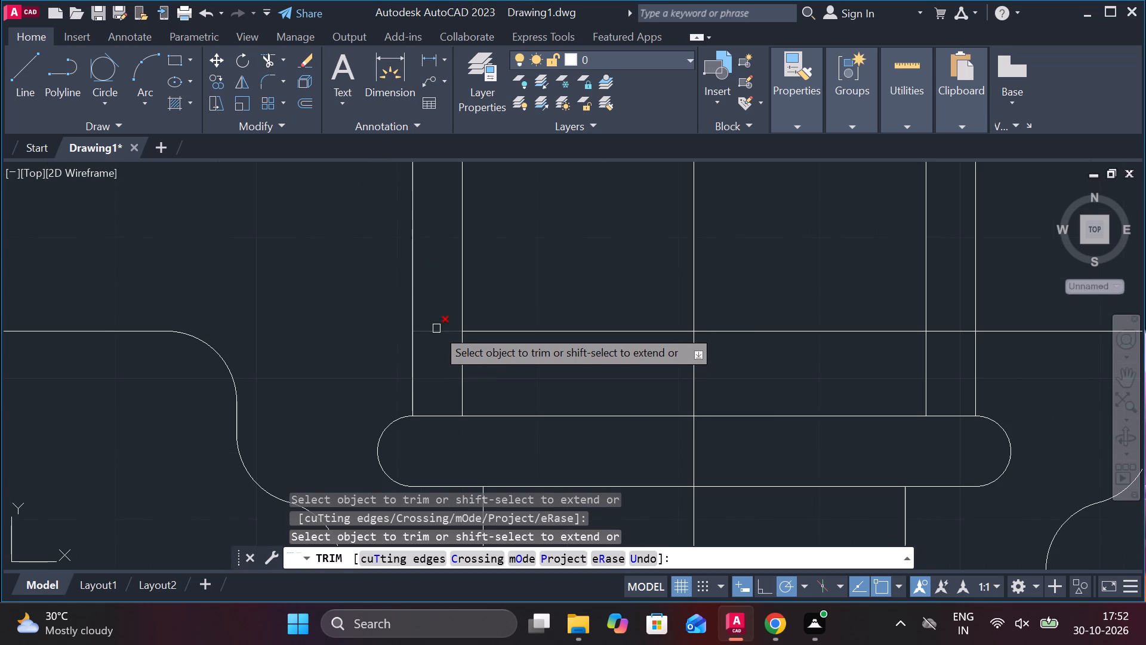
click(436, 328)
click(509, 330)
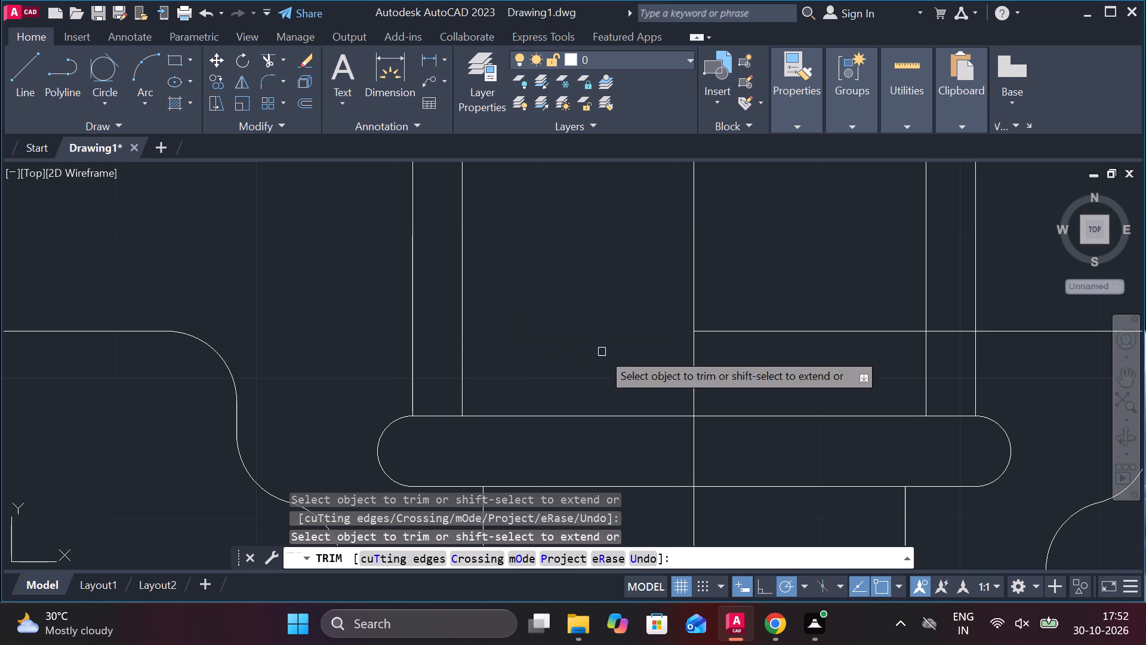
click(734, 331)
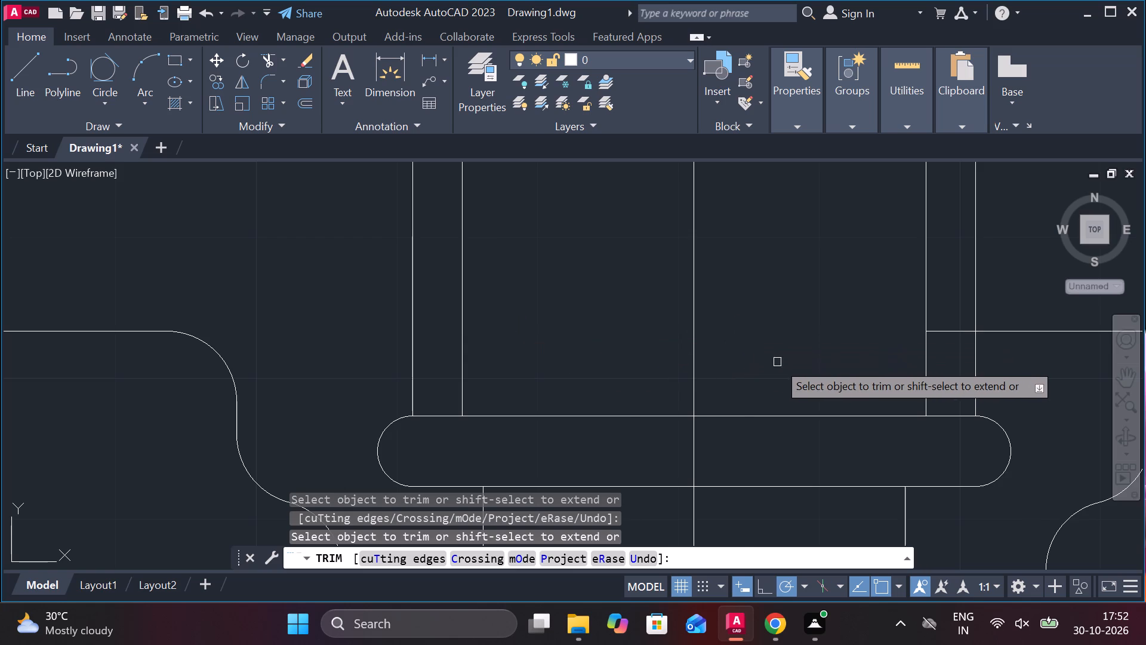
scroll(777, 362, down, 2)
click(843, 350)
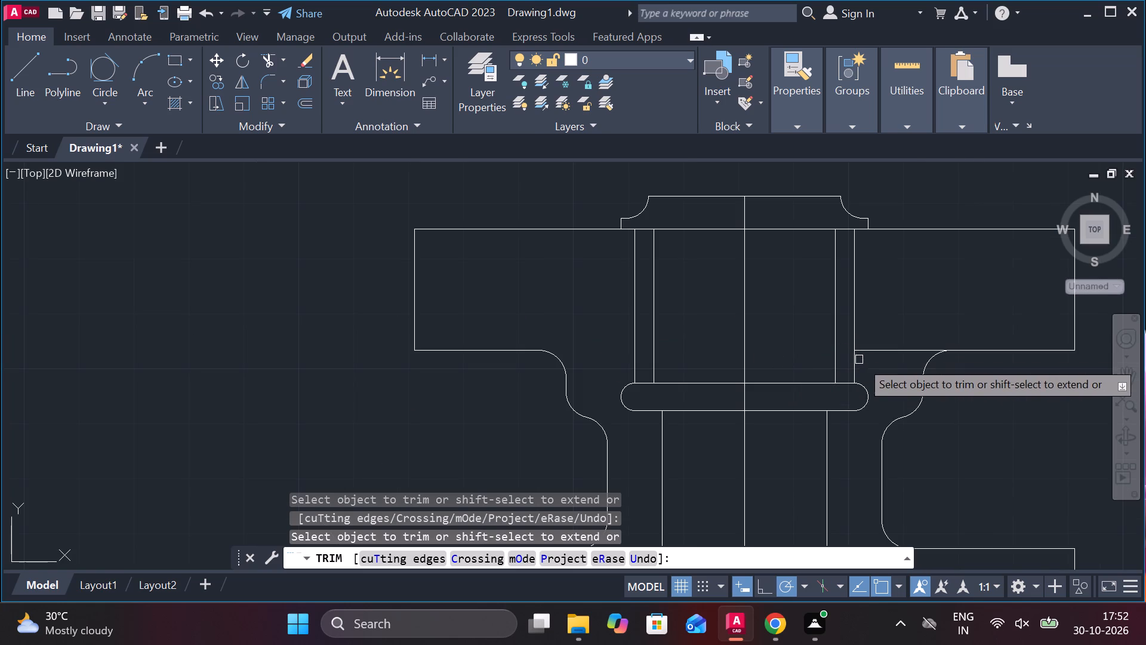
click(886, 350)
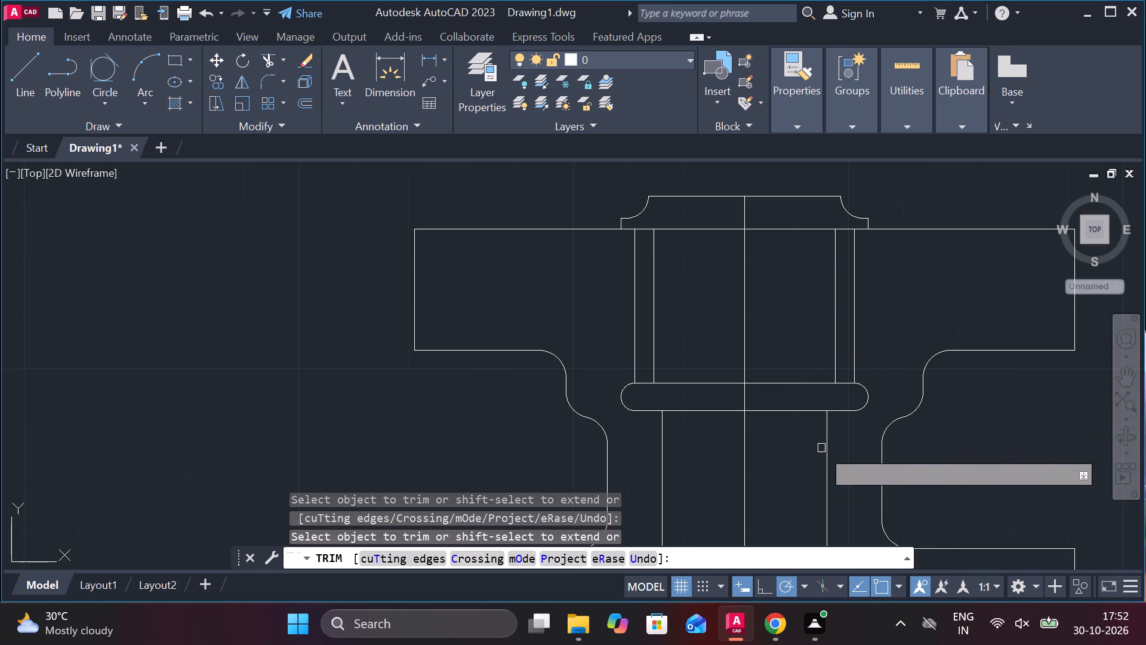
scroll(760, 465, down, 2)
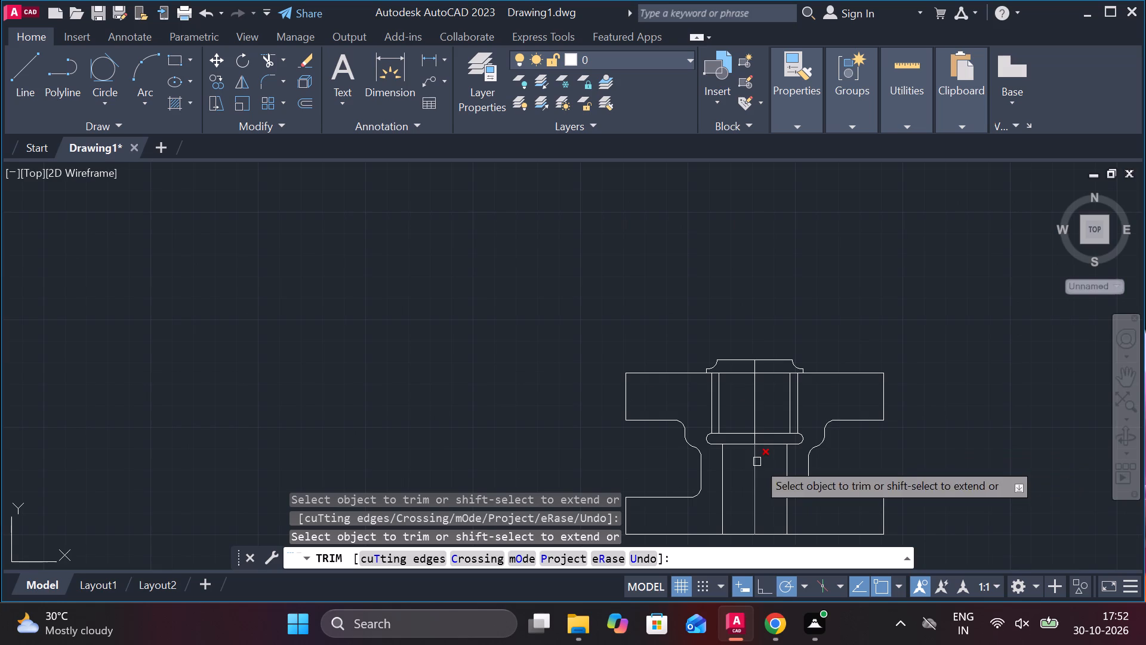
scroll(643, 270, down, 2)
scroll(680, 320, up, 2)
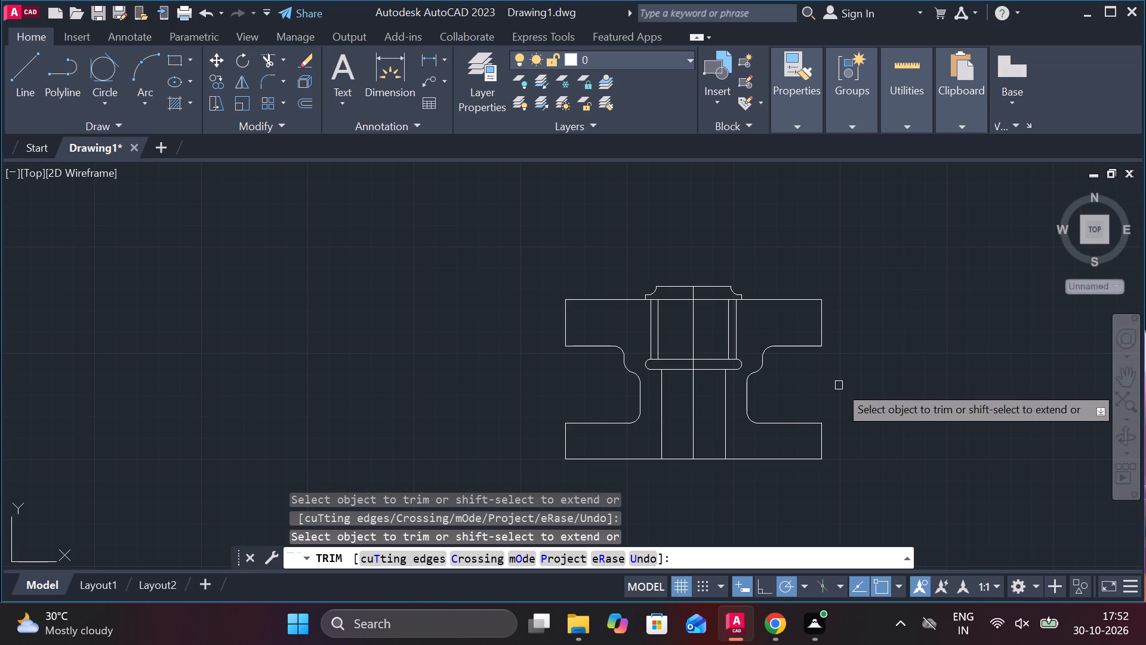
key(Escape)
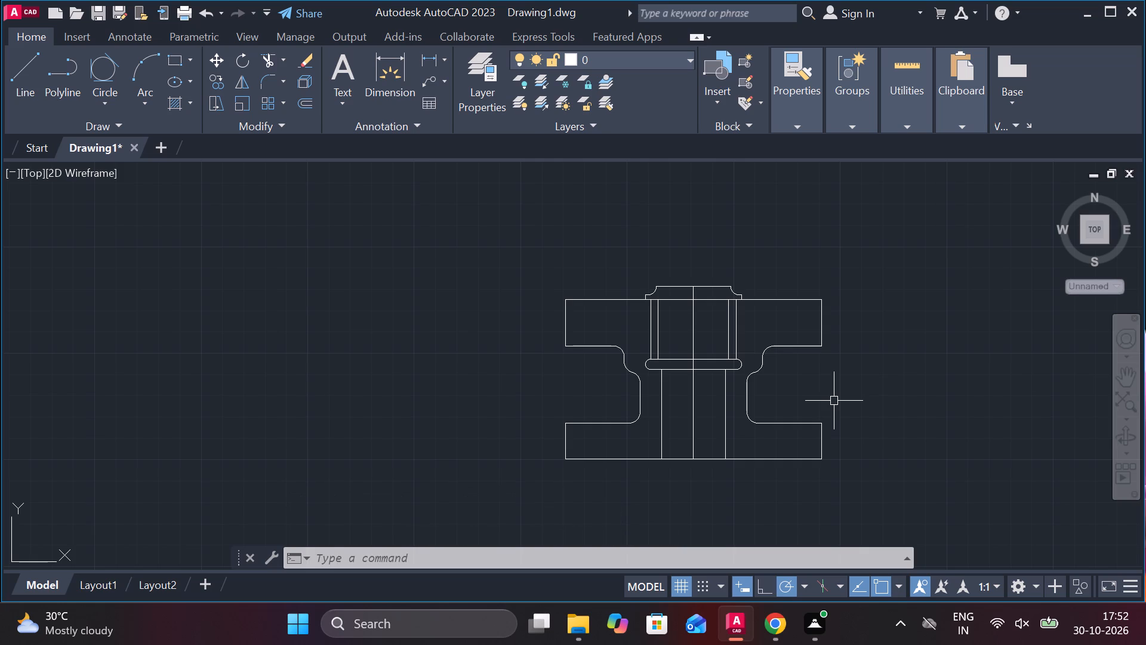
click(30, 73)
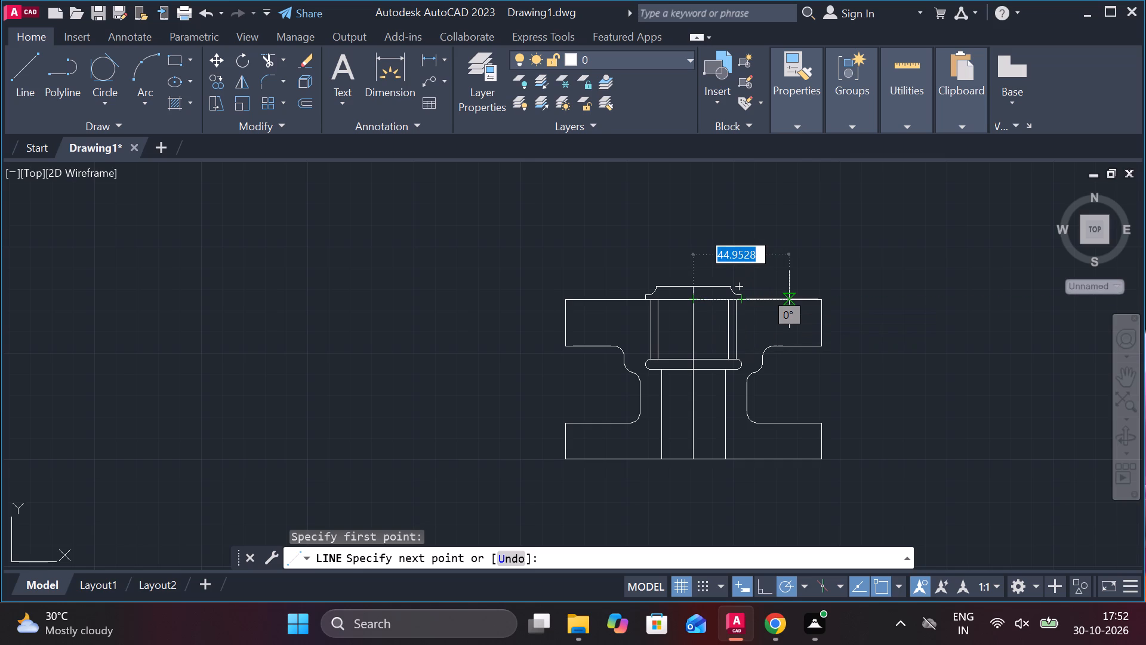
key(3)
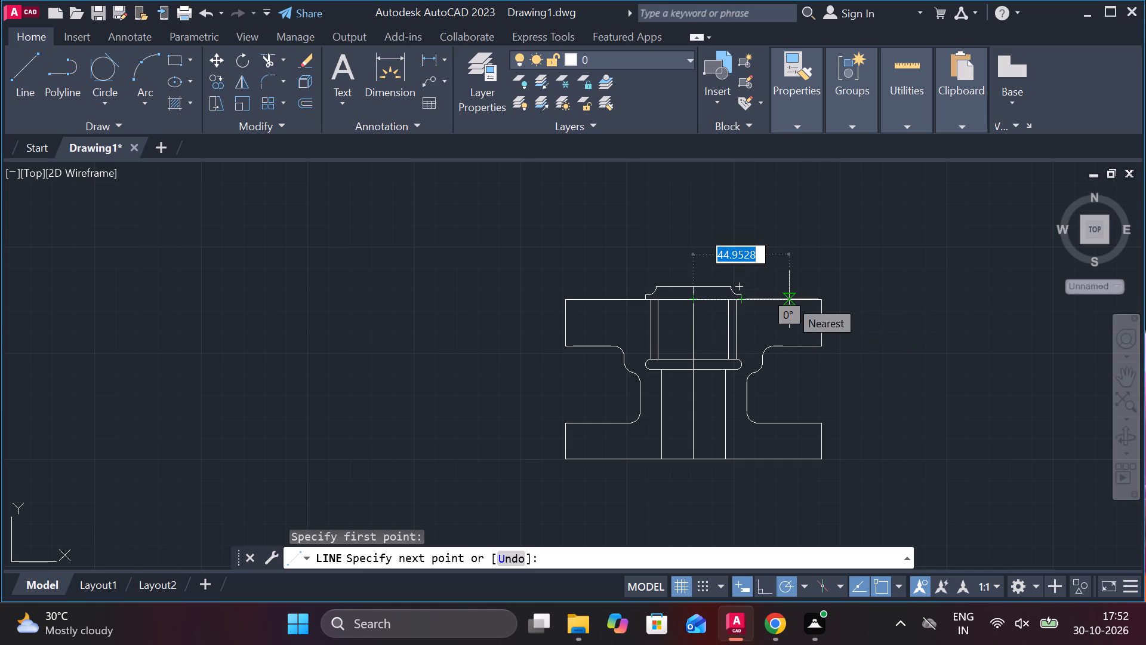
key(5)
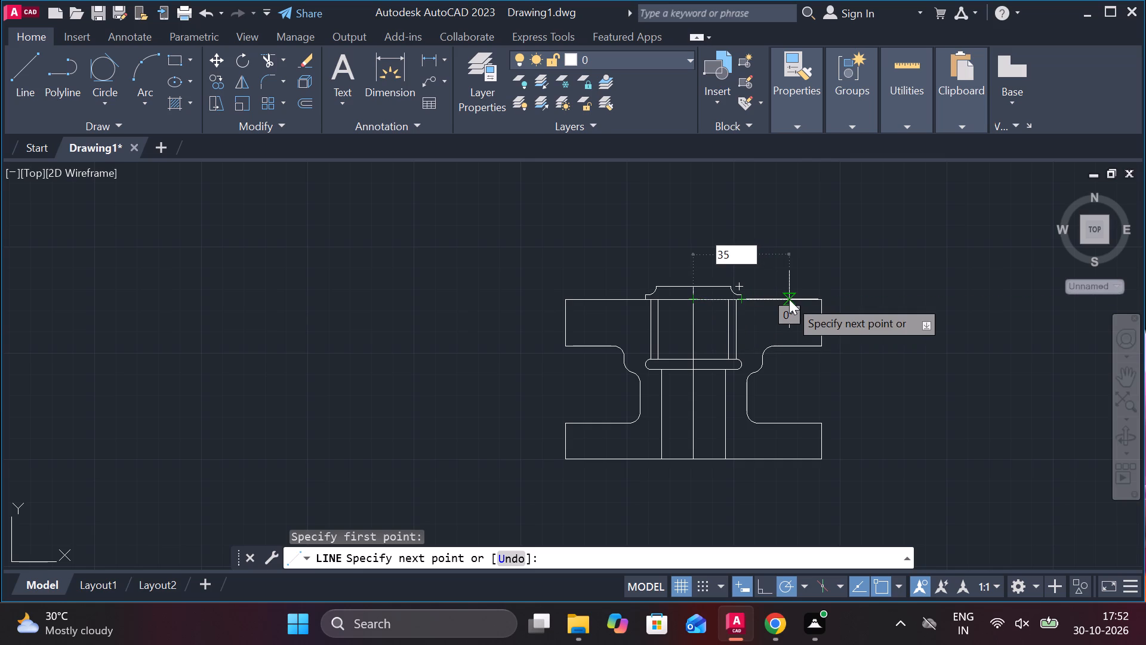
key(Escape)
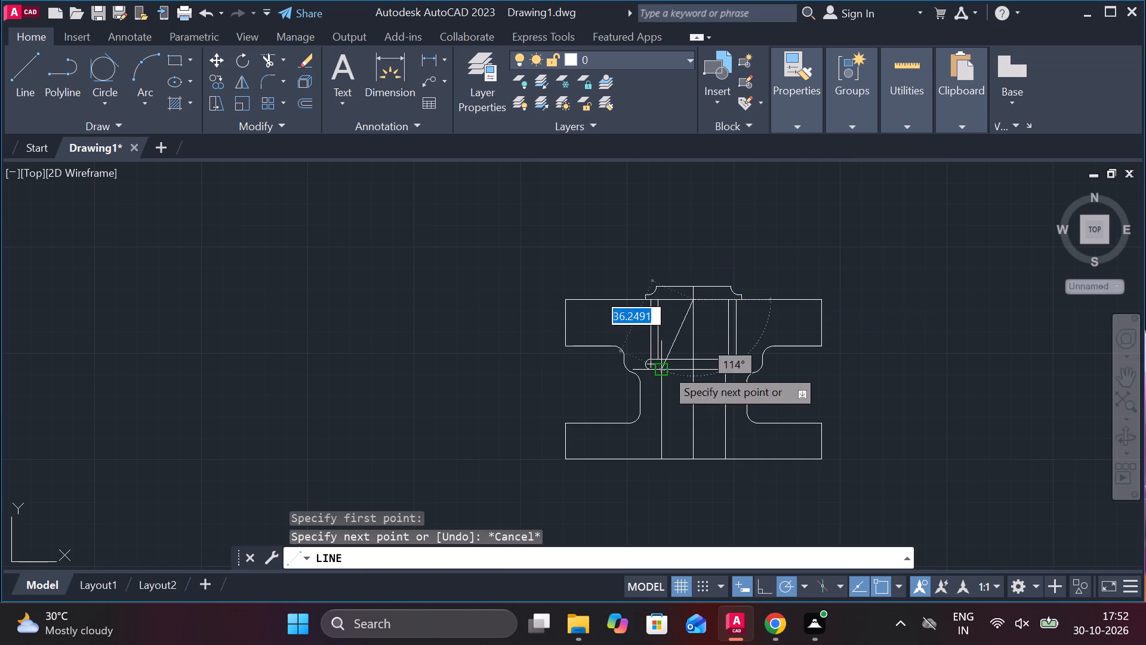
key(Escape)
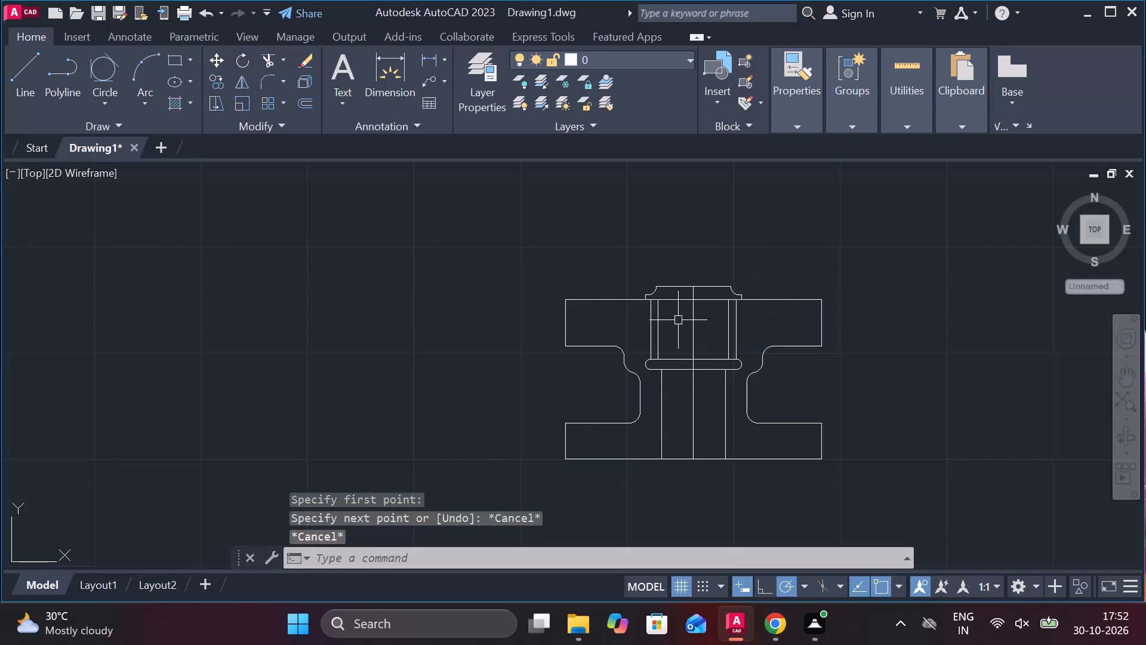
Erase the two overlapping centre-line segments, below the groove and in the upper bore, plus the short centre line in the top cap.
click(700, 421)
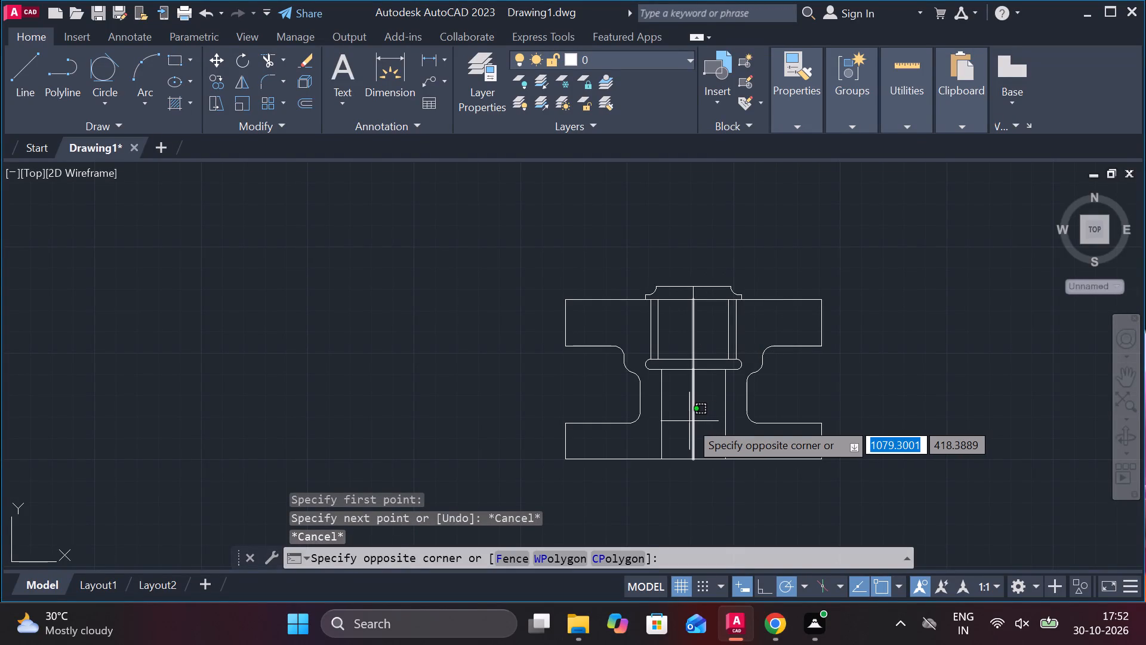
click(694, 421)
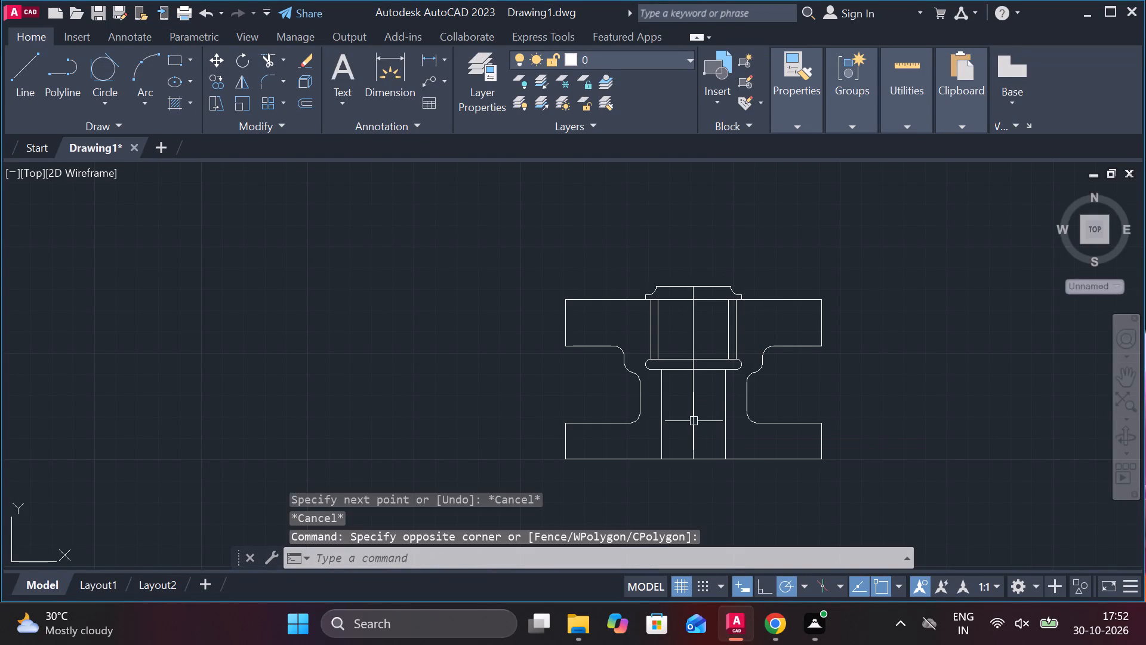
click(694, 418)
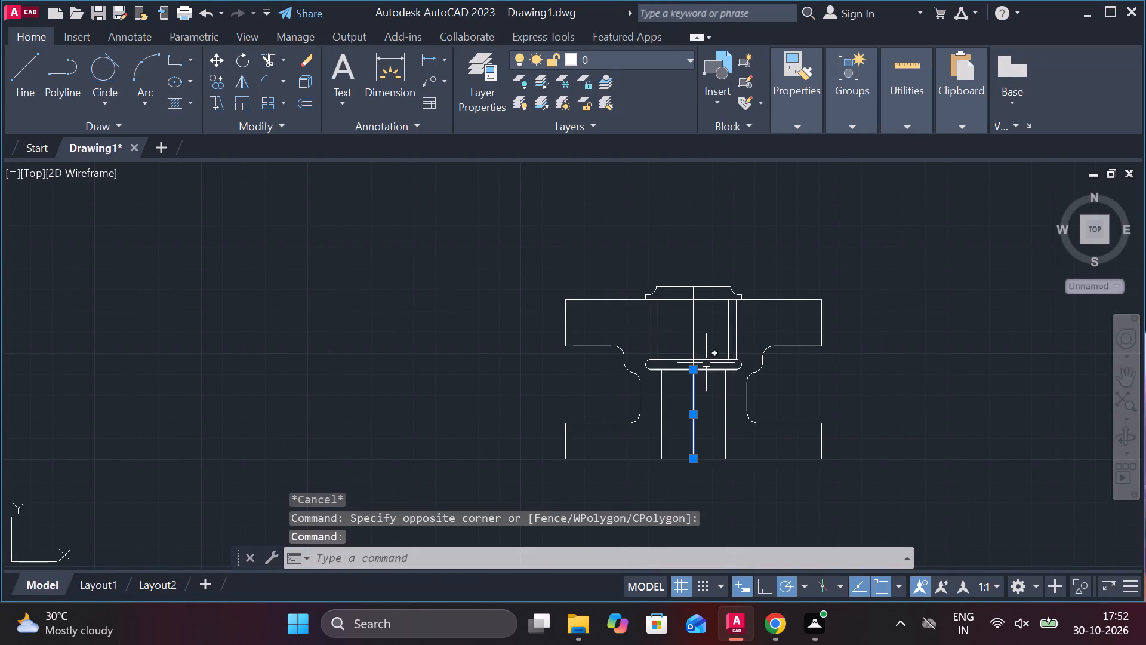
click(691, 331)
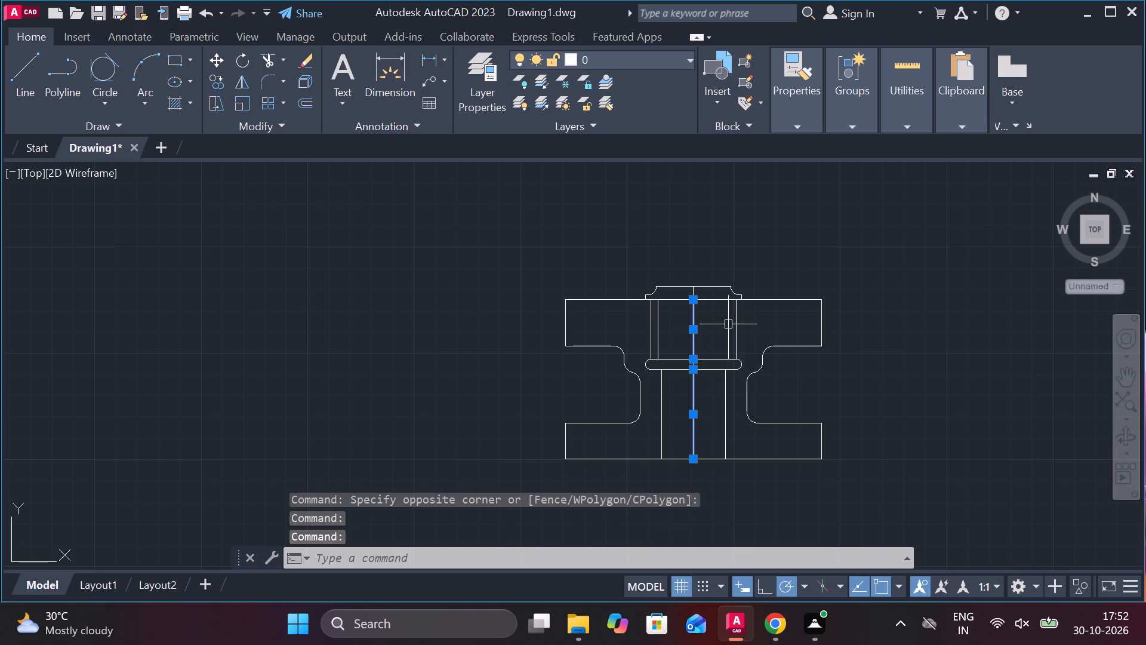
key(Delete)
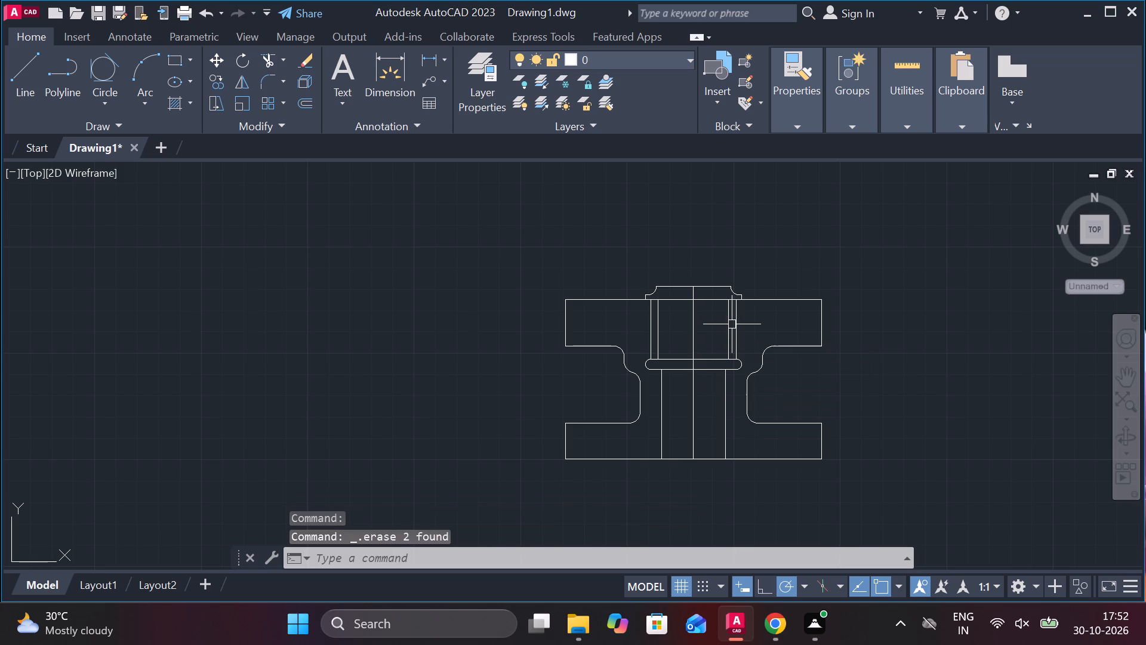
click(696, 328)
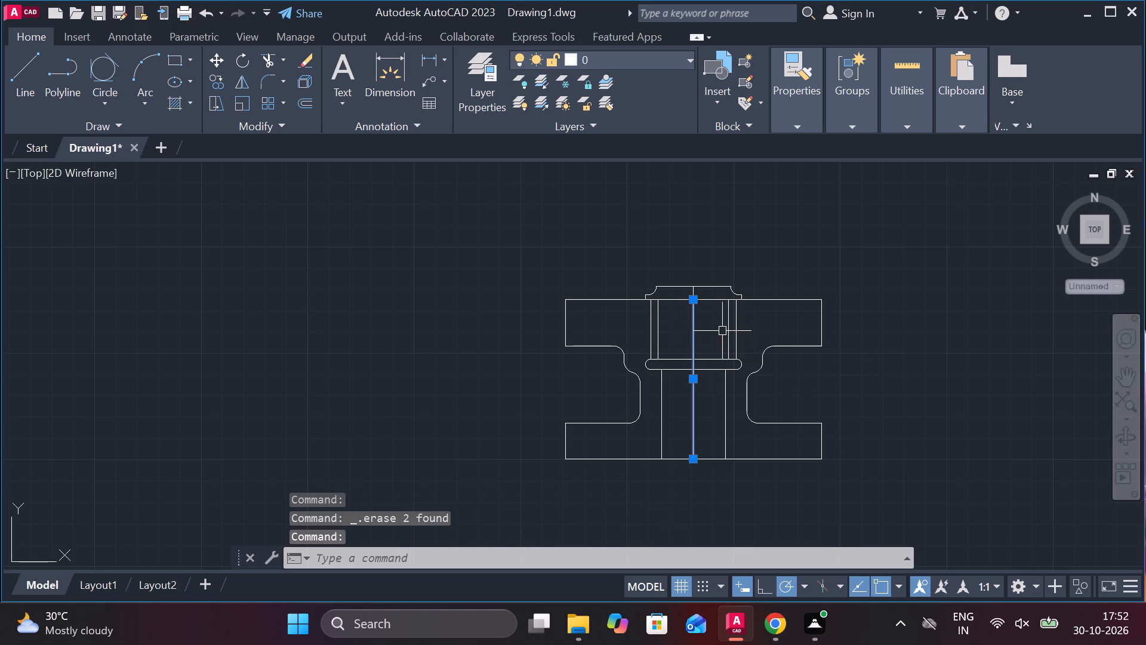
scroll(692, 312, up, 3)
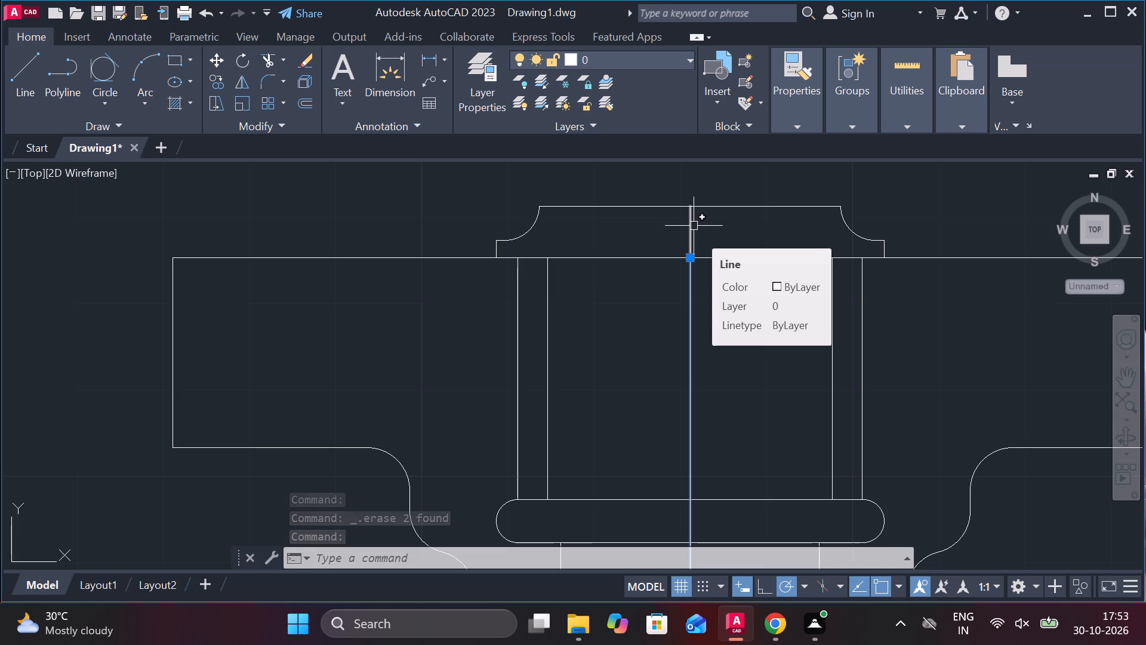
key(Escape)
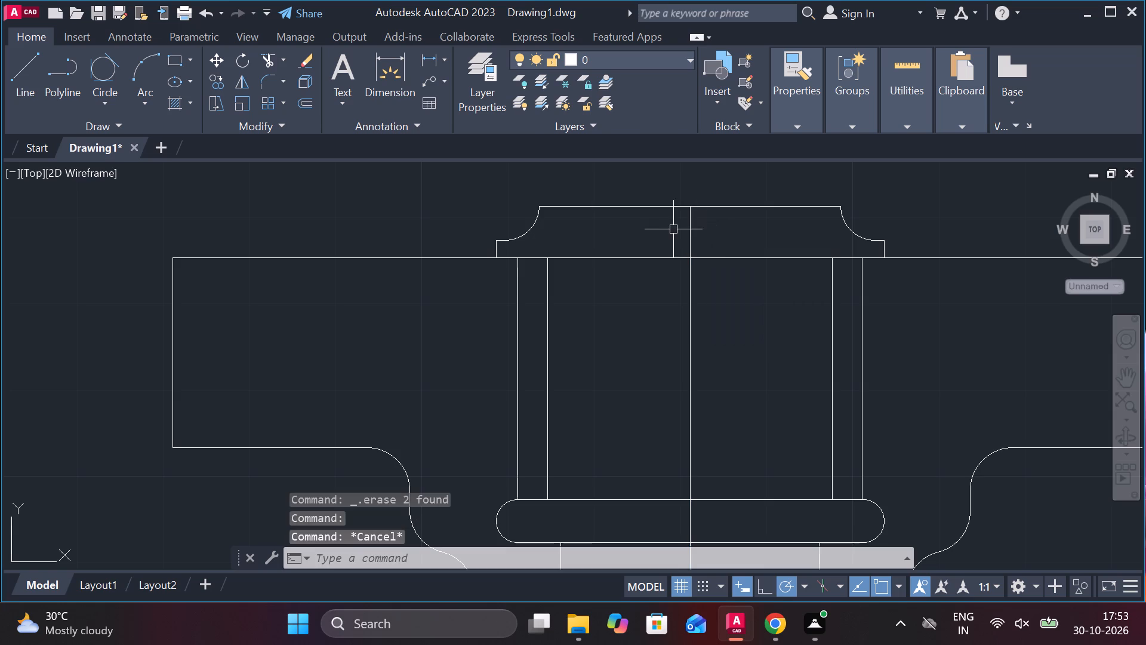
click(691, 230)
key(Delete)
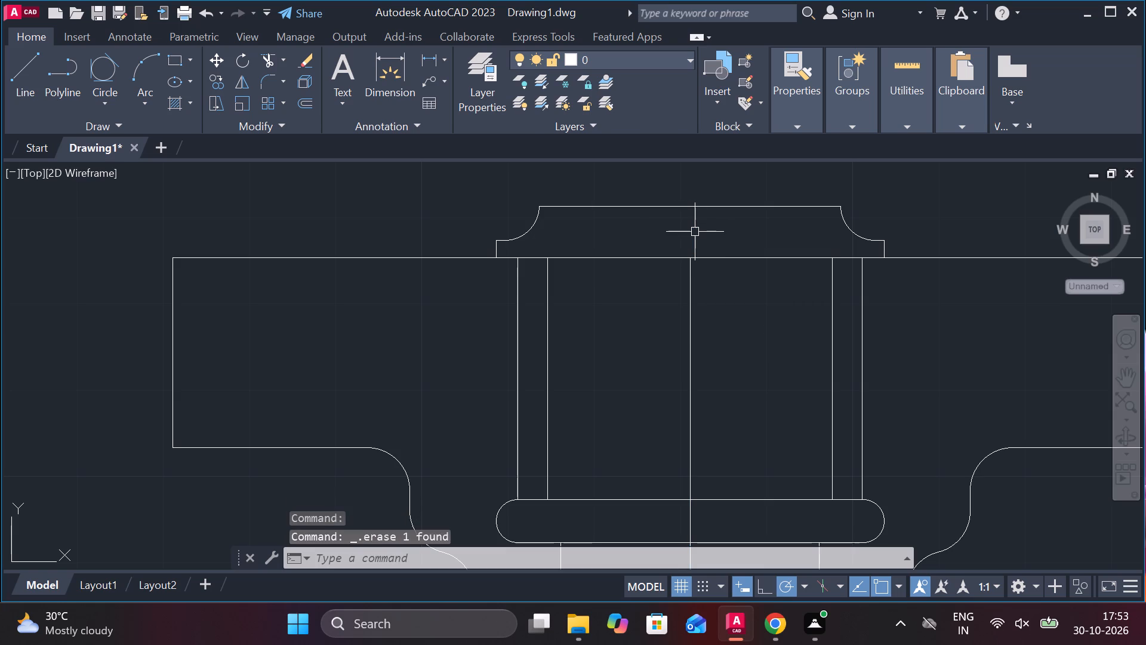
Draw a line from the centre line's upper end 35 to the right along the block's top edge, continuing 22 straight down.
scroll(720, 345, down, 3)
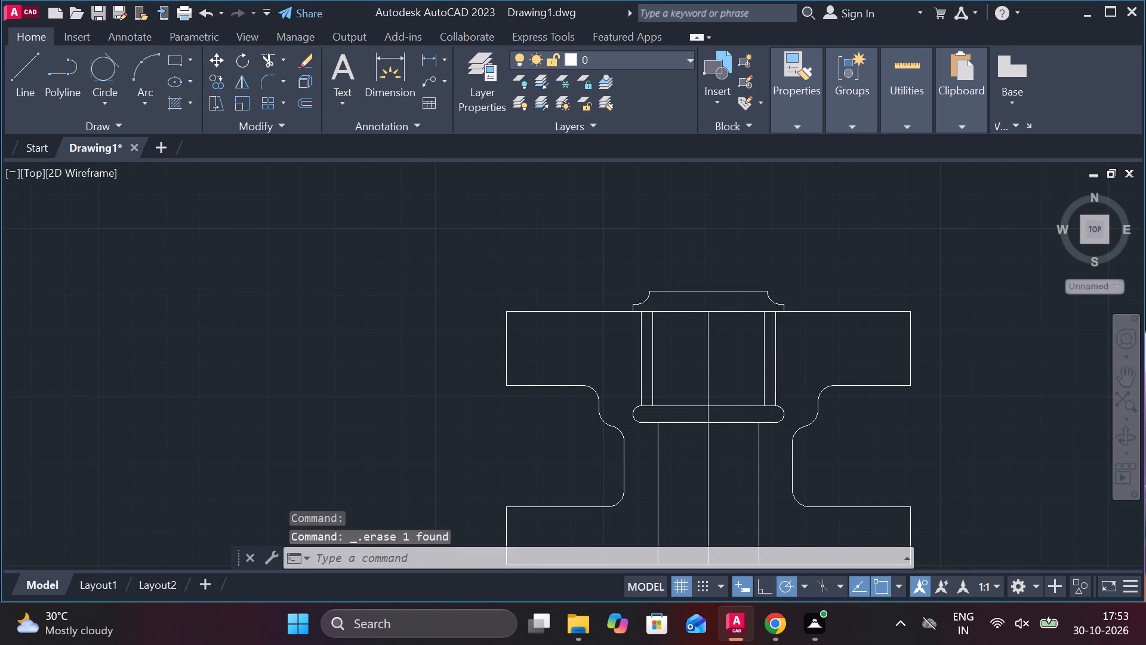
click(28, 67)
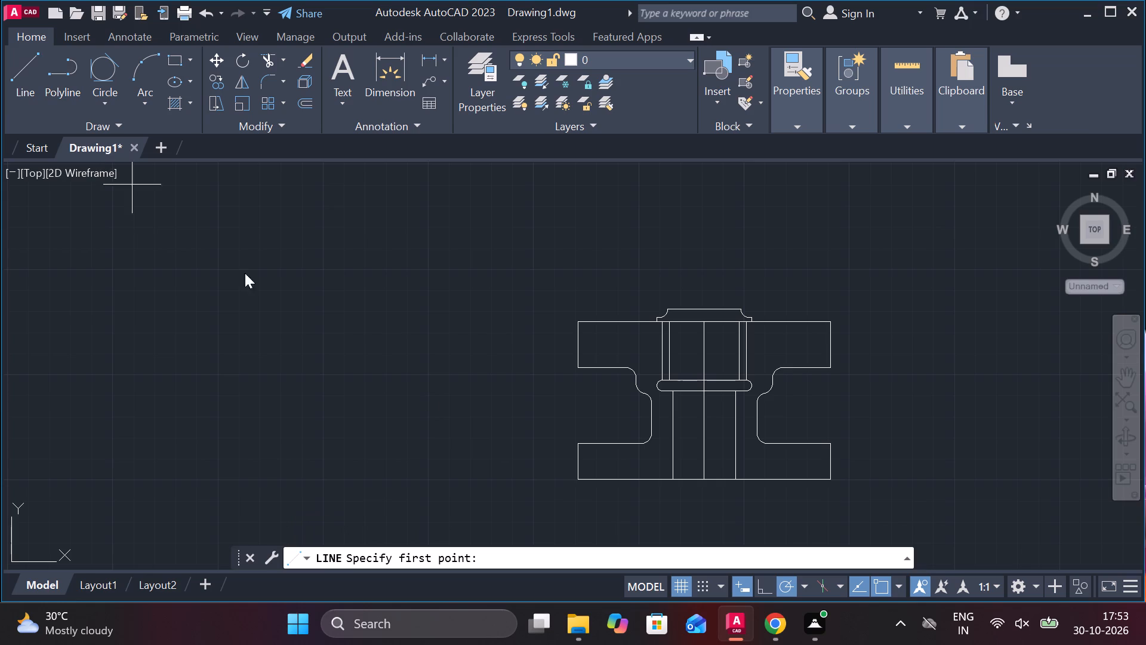
scroll(672, 333, up, 2)
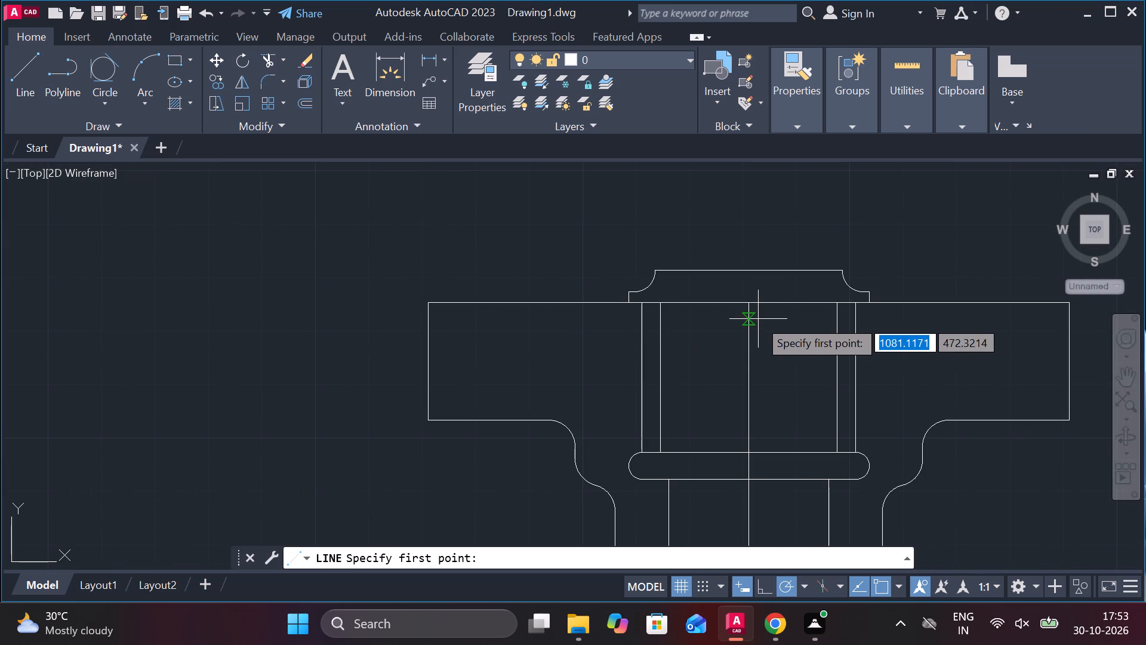
click(747, 306)
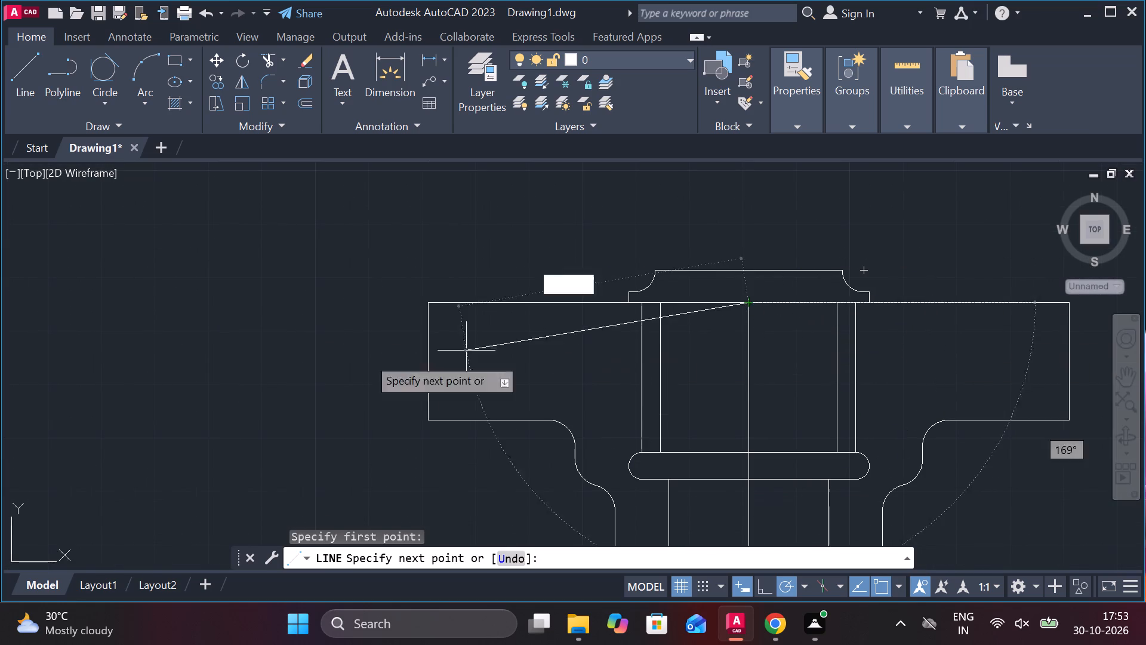
scroll(142, 367, down, 2)
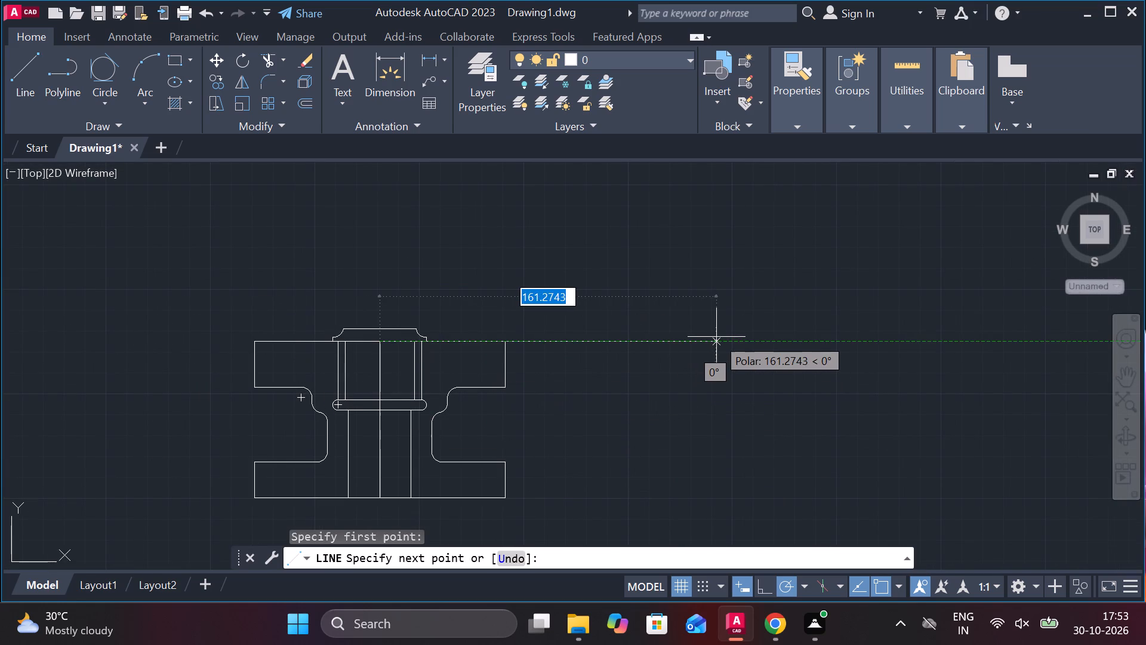
text(35)
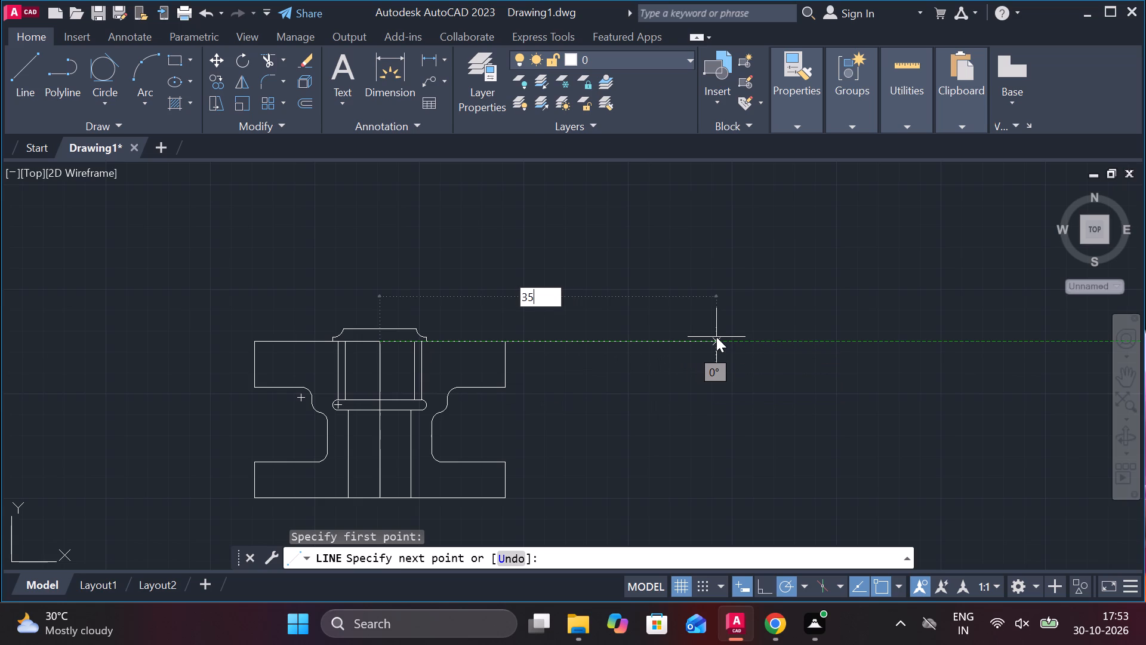
key(Return)
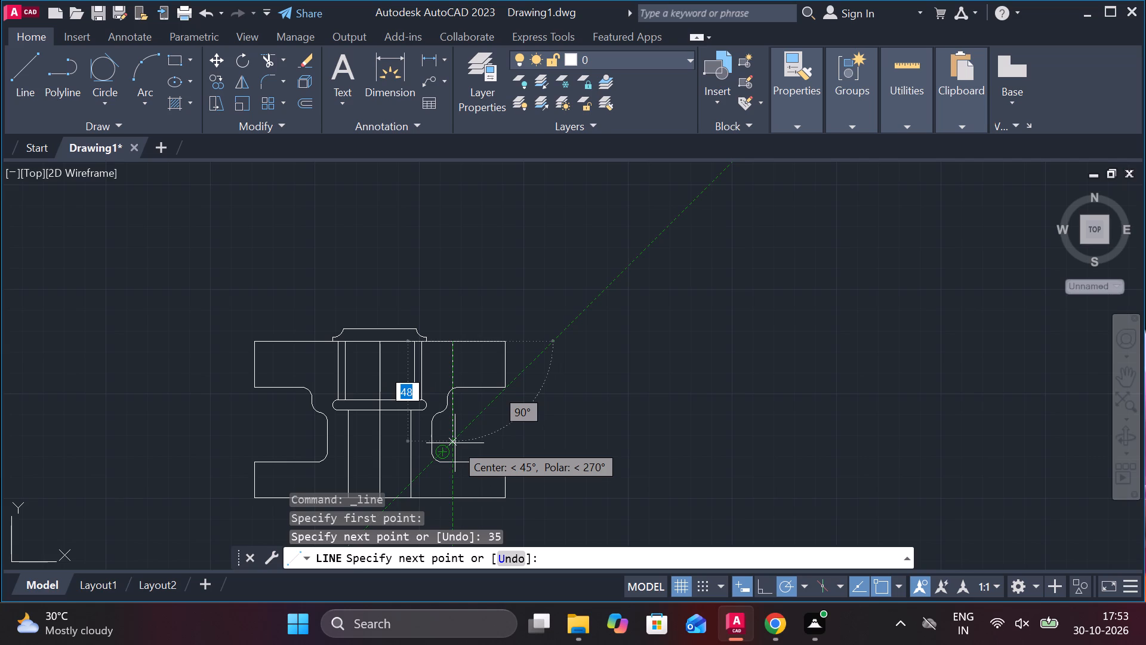
text(22)
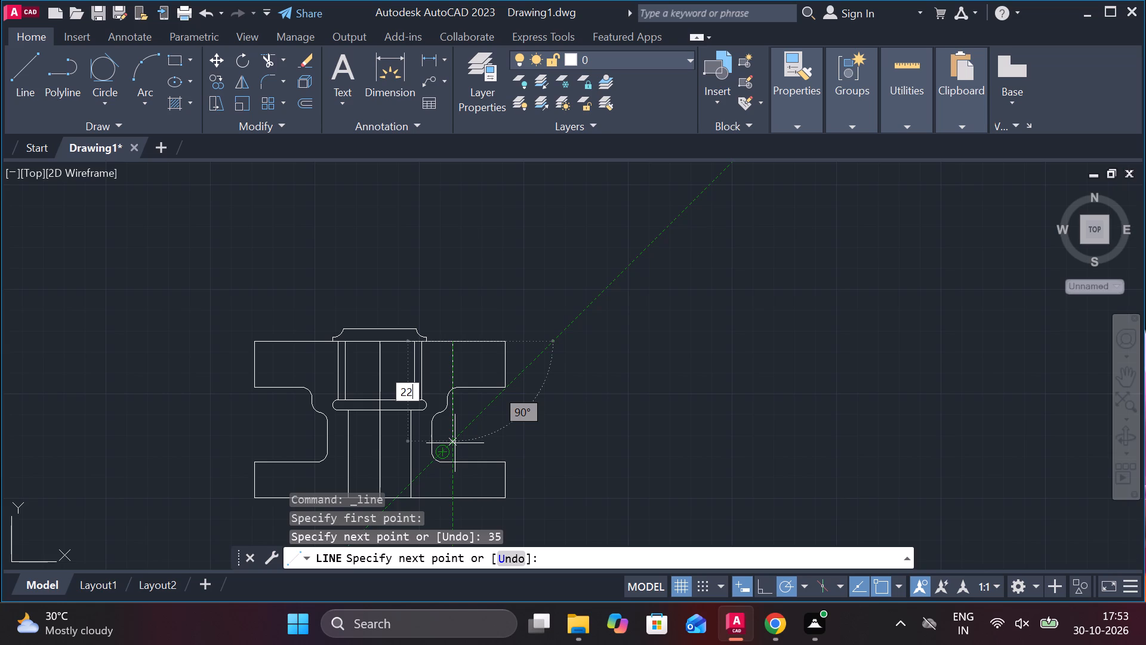
key(Return)
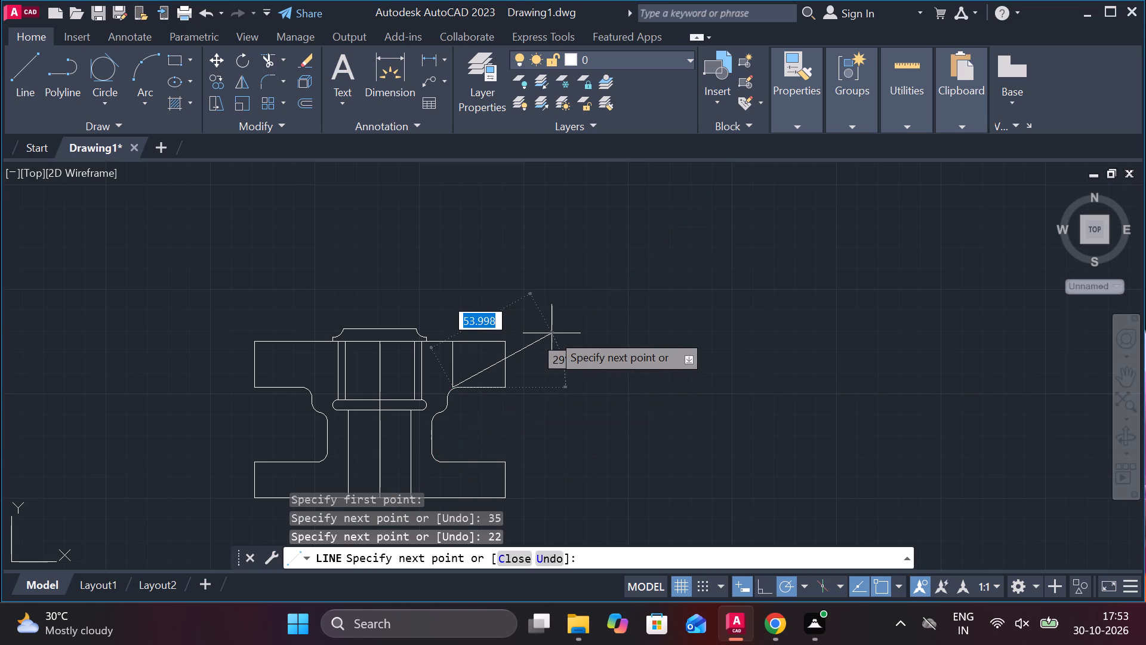
key(Escape)
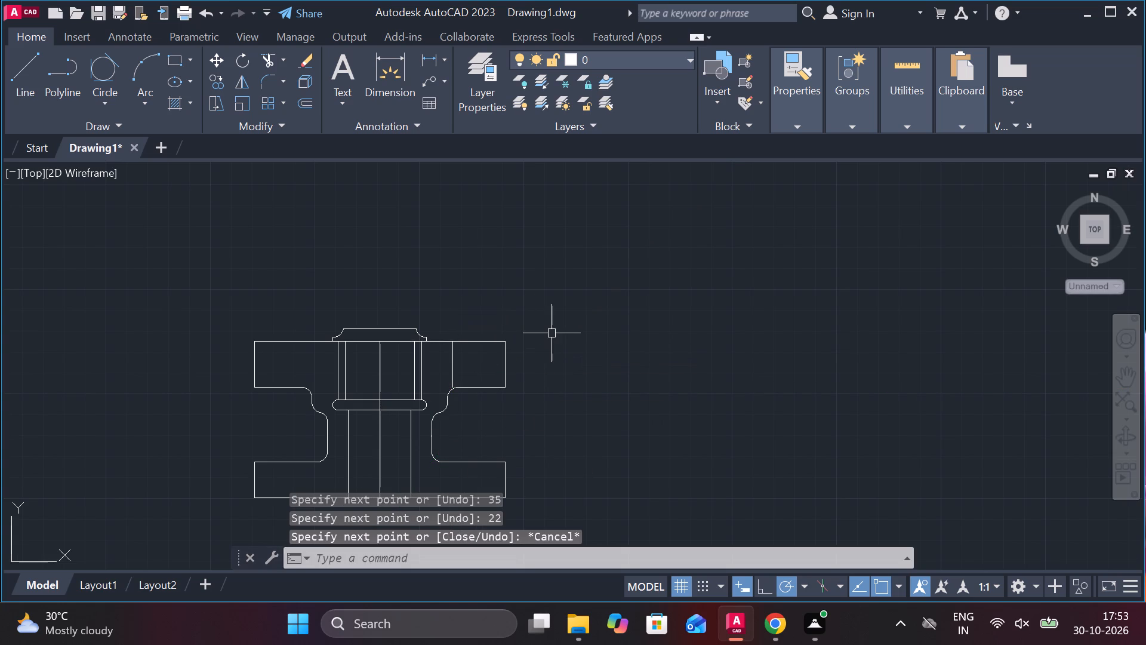
Draw the matching line from the centre line's upper end 35 to the left, continuing 22 straight down.
click(20, 74)
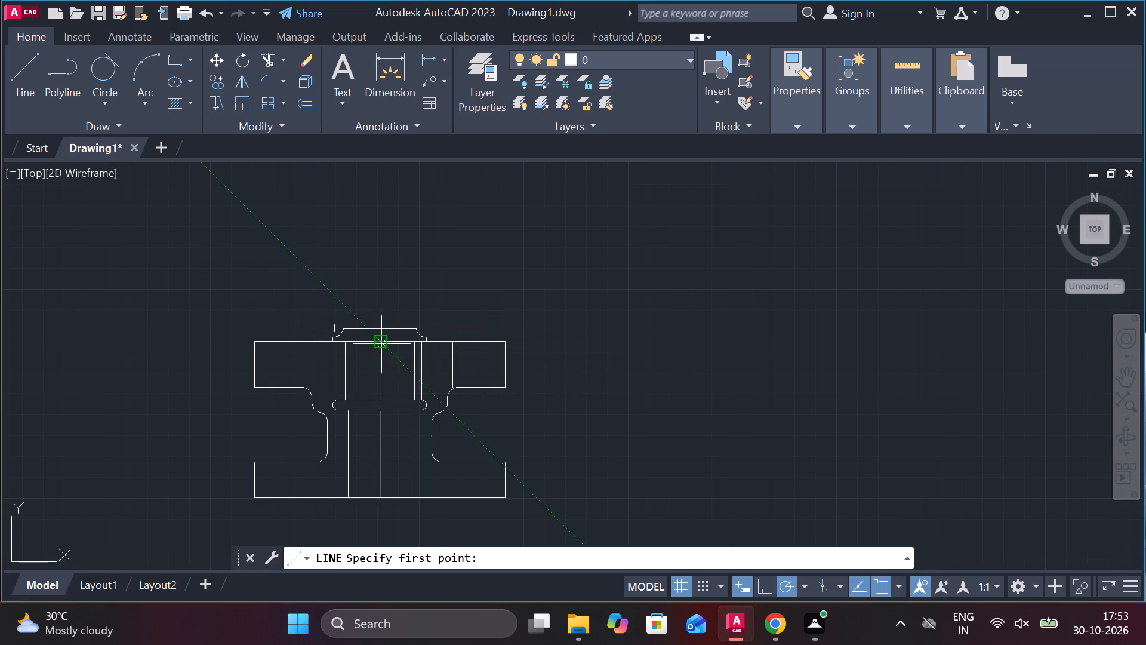
click(380, 342)
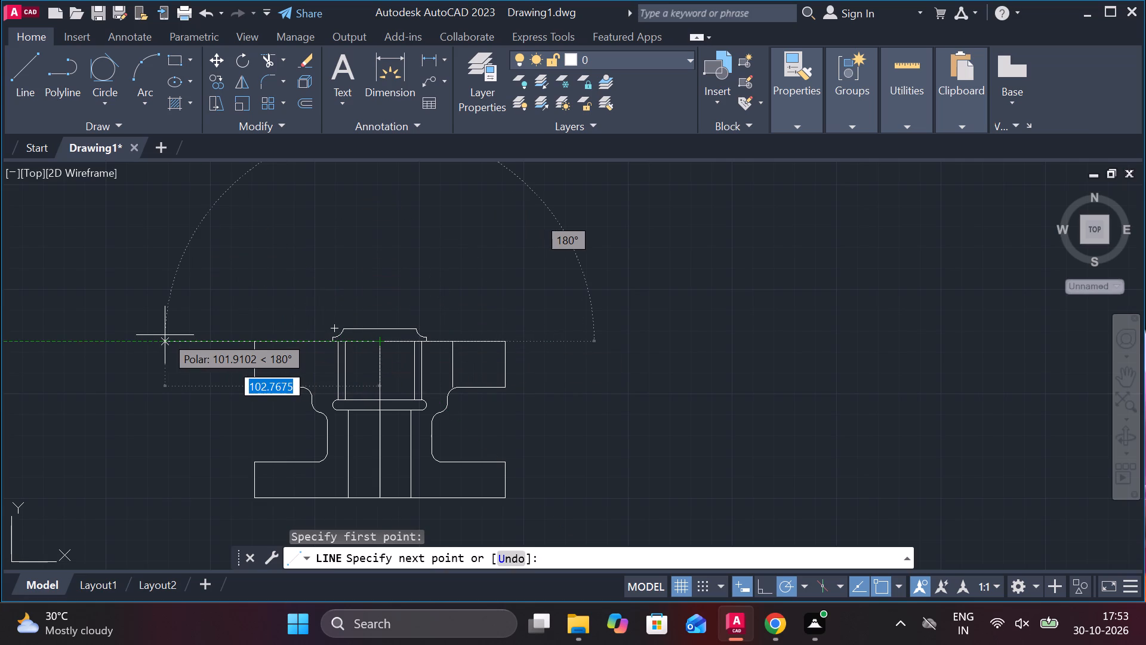
text(35)
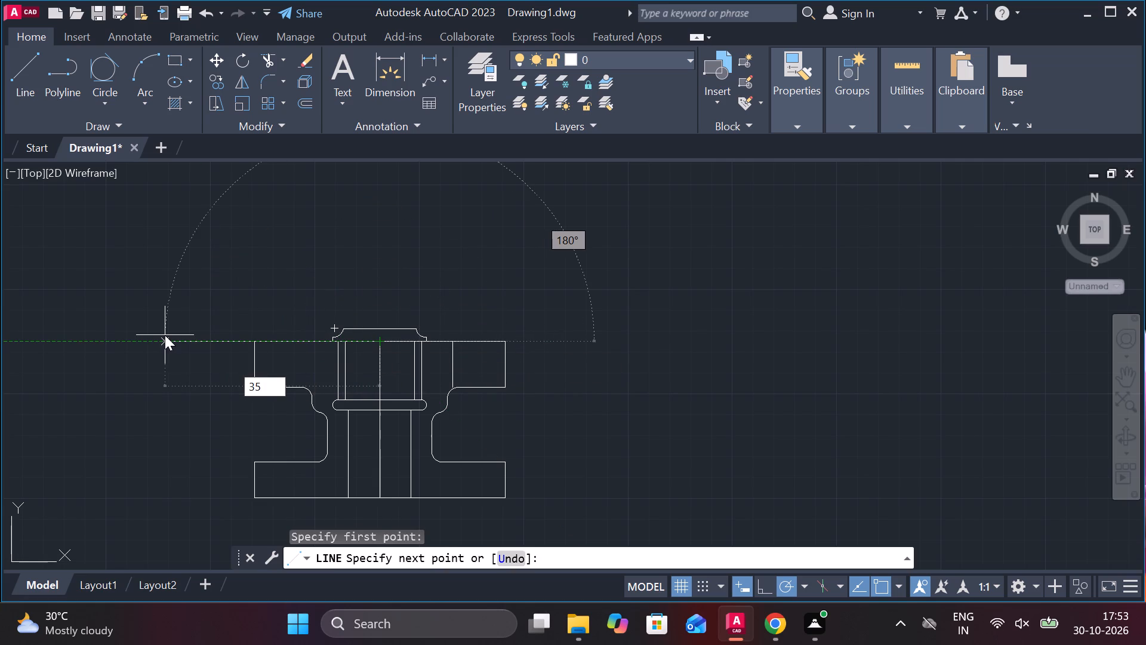
key(Return)
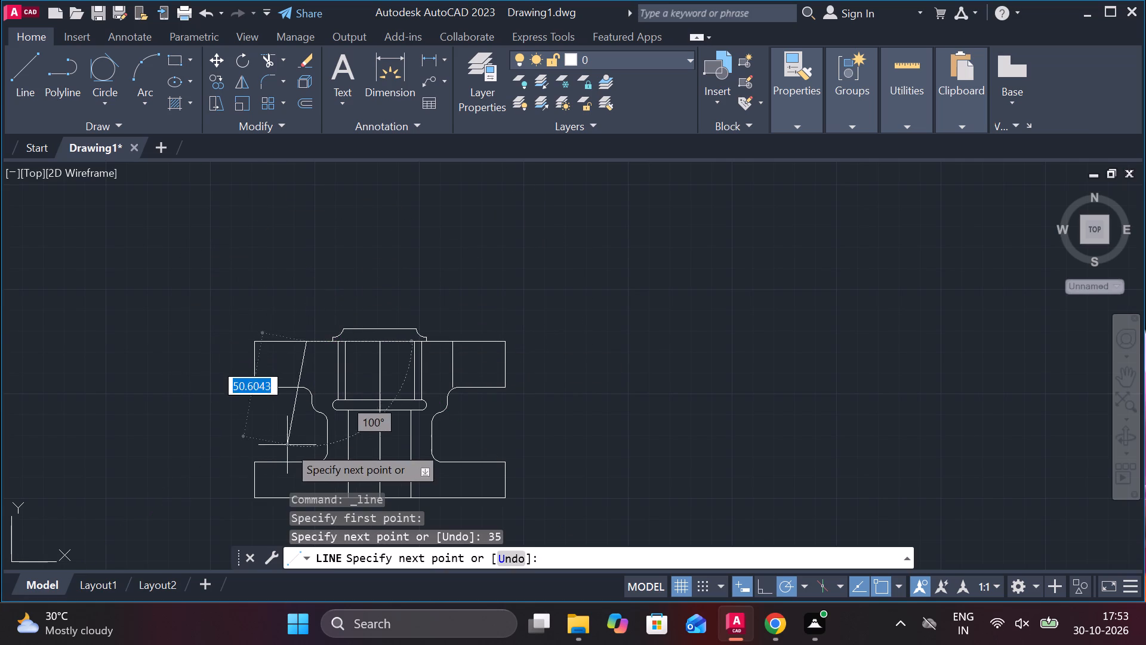
text(22)
key(Return)
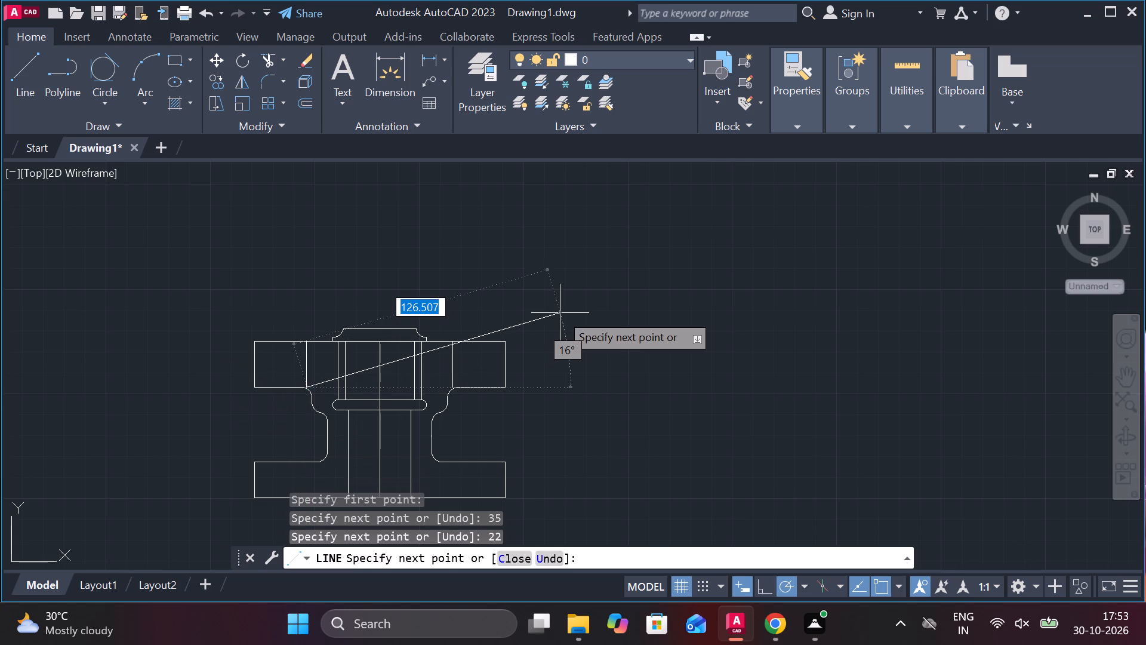
key(Escape)
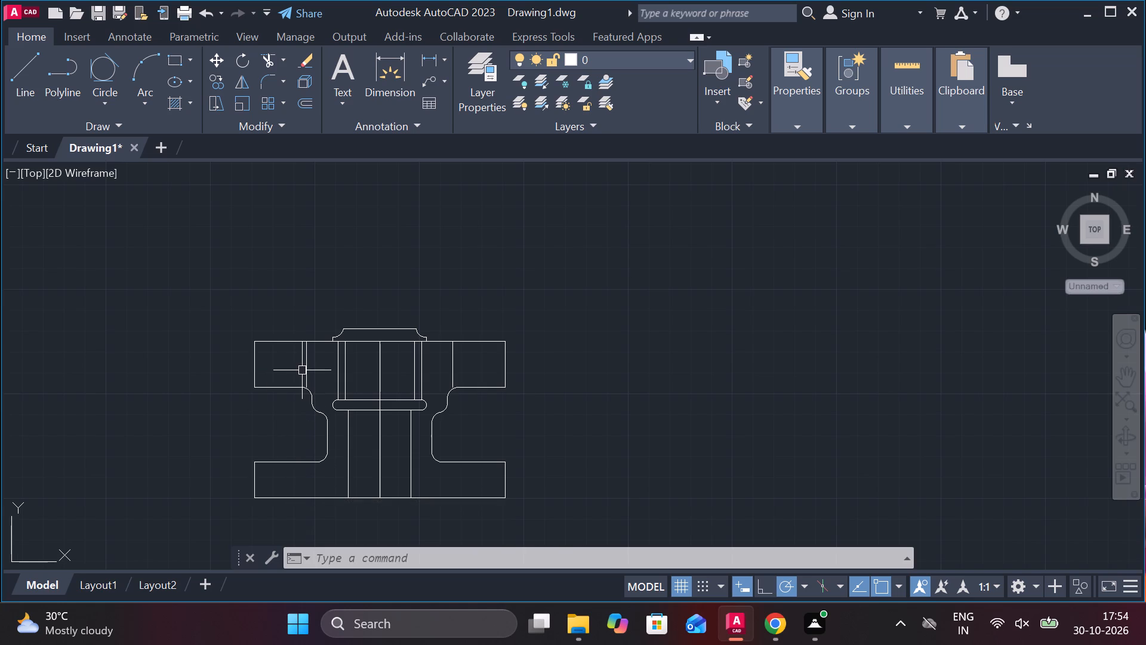
Copy the left side hole's vertical centre line 4.5 to the left and 4.5 to the right.
scroll(302, 370, up, 2)
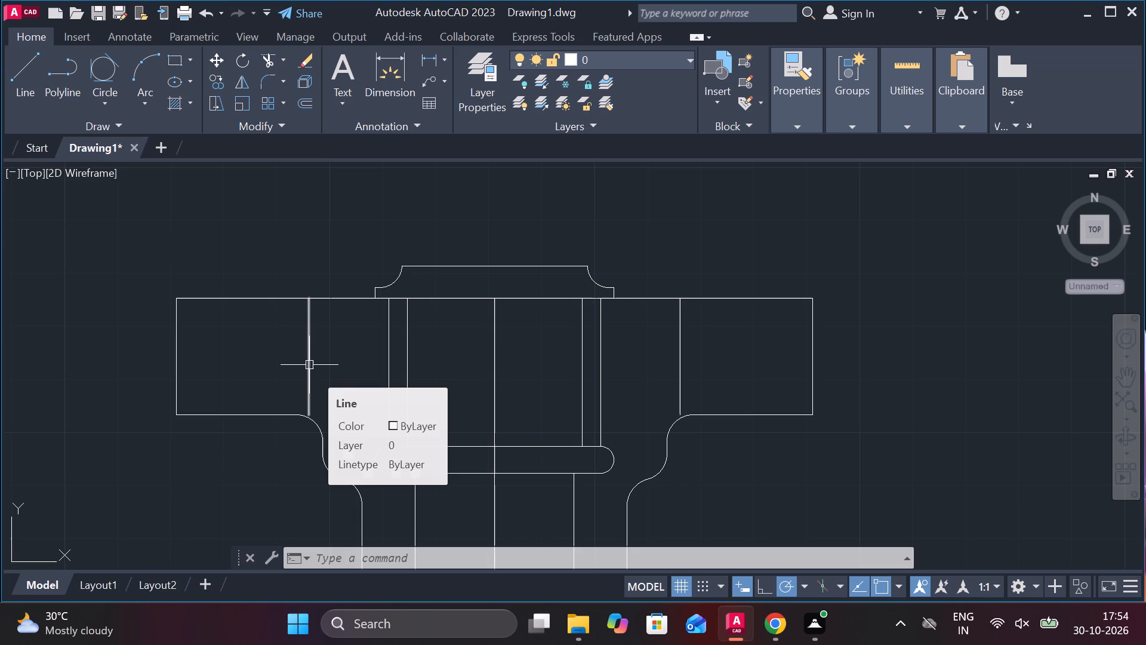
click(220, 85)
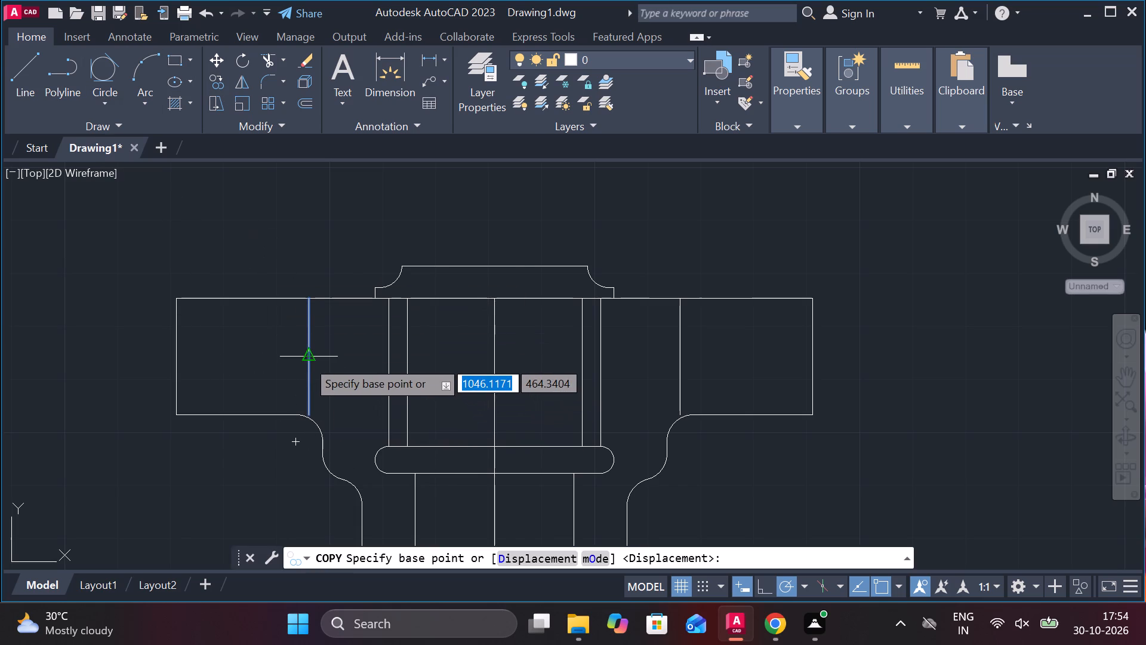
click(306, 360)
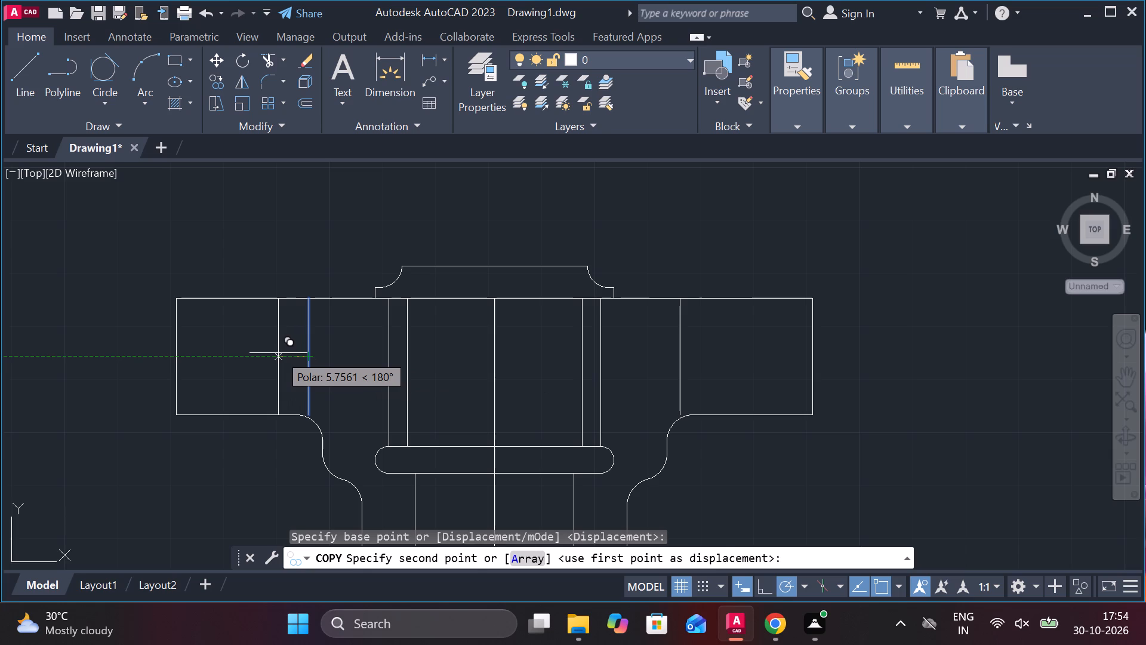
text(4.5)
key(Return)
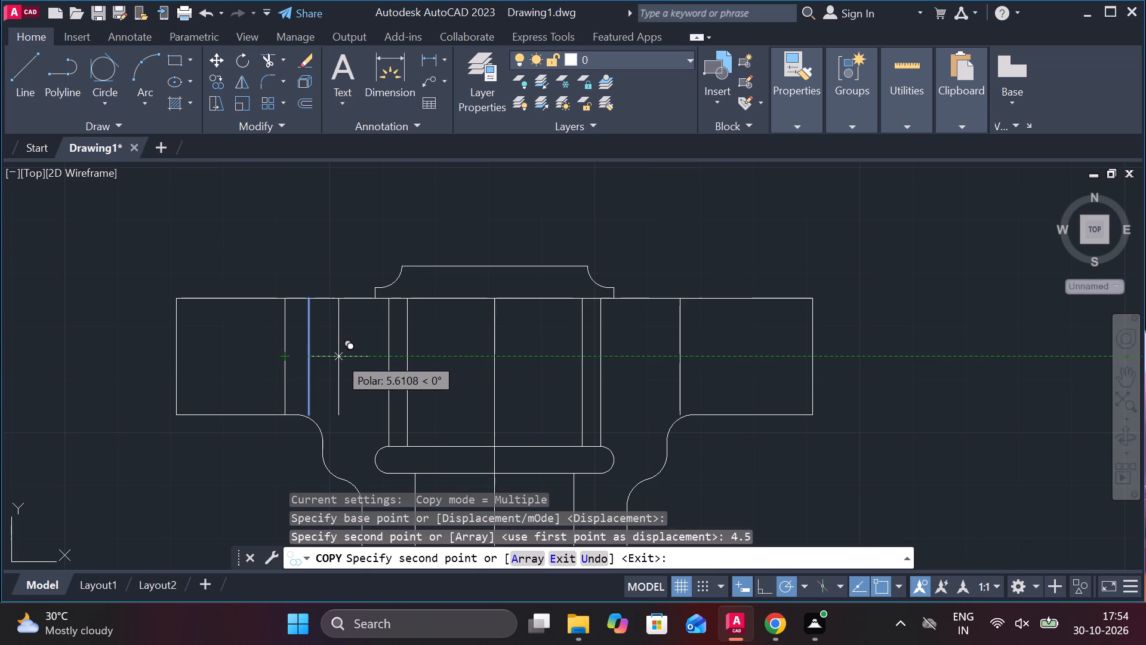
key(4)
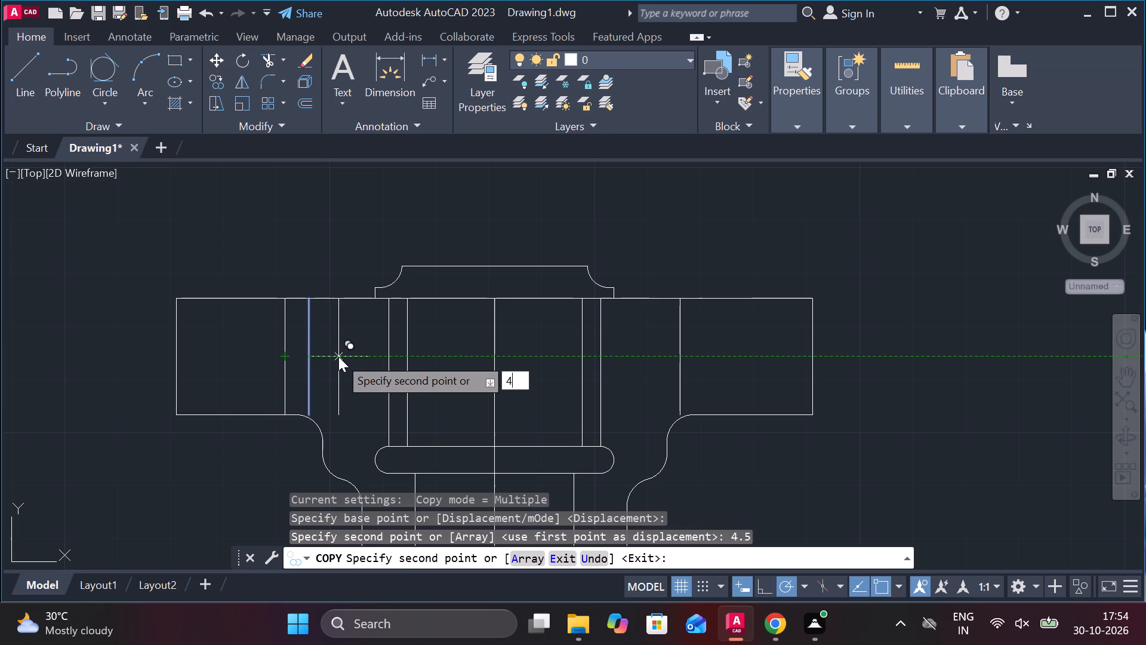
text(.5)
key(Return)
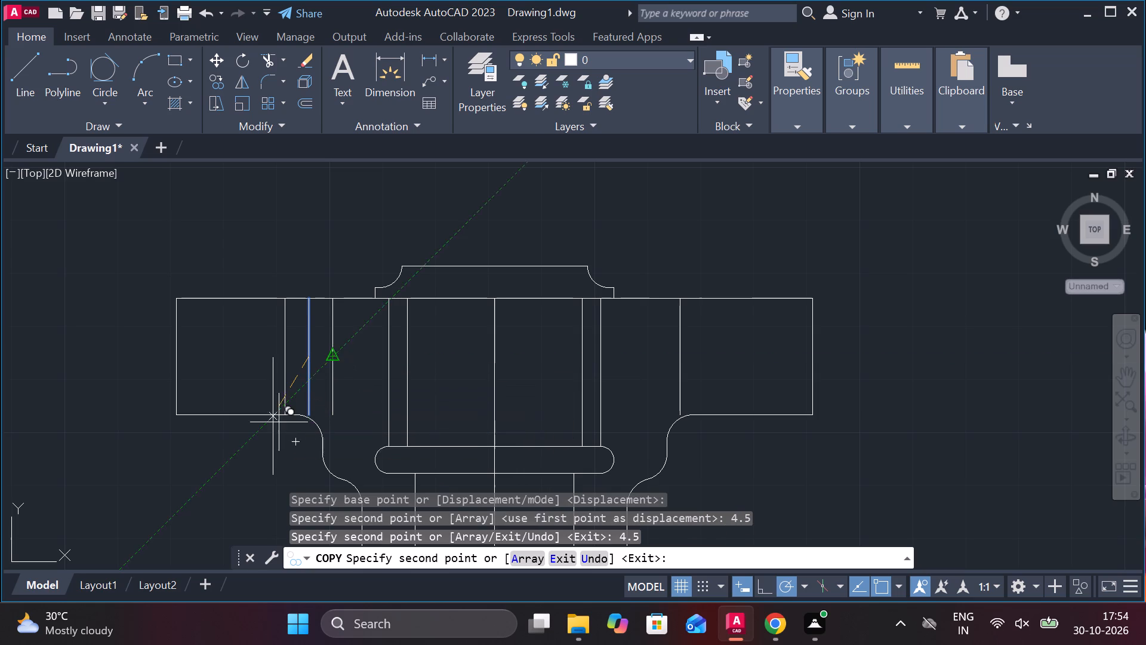
key(Escape)
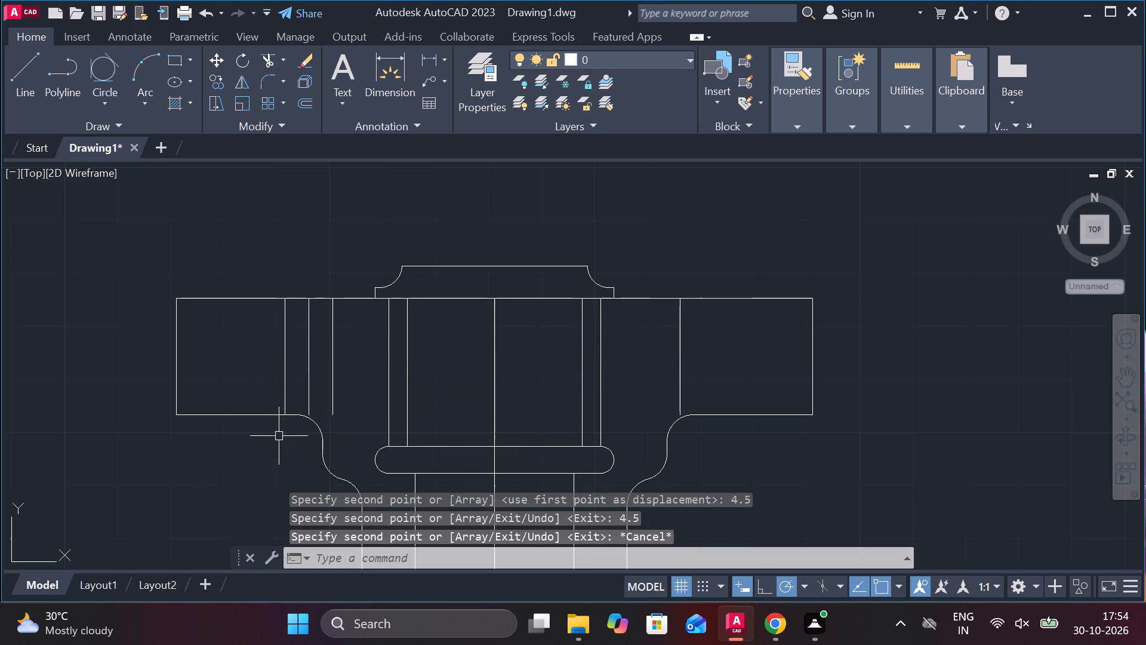
Draw a horizontal line joining the lower ends of the left hole's two edge lines.
scroll(279, 435, up, 2)
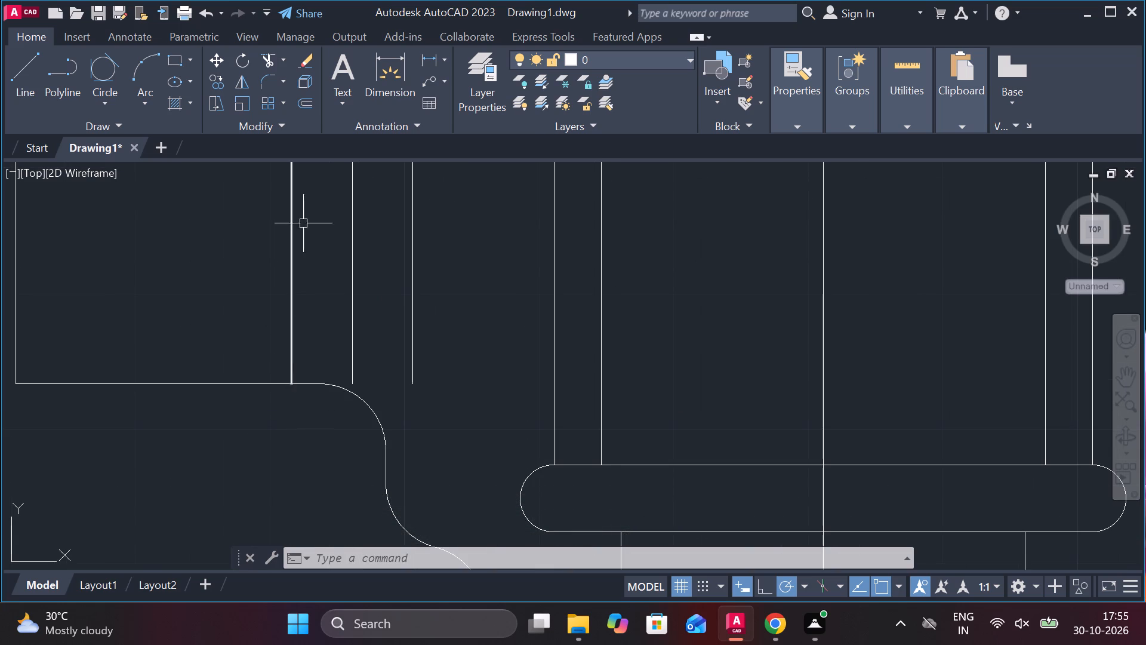
click(20, 82)
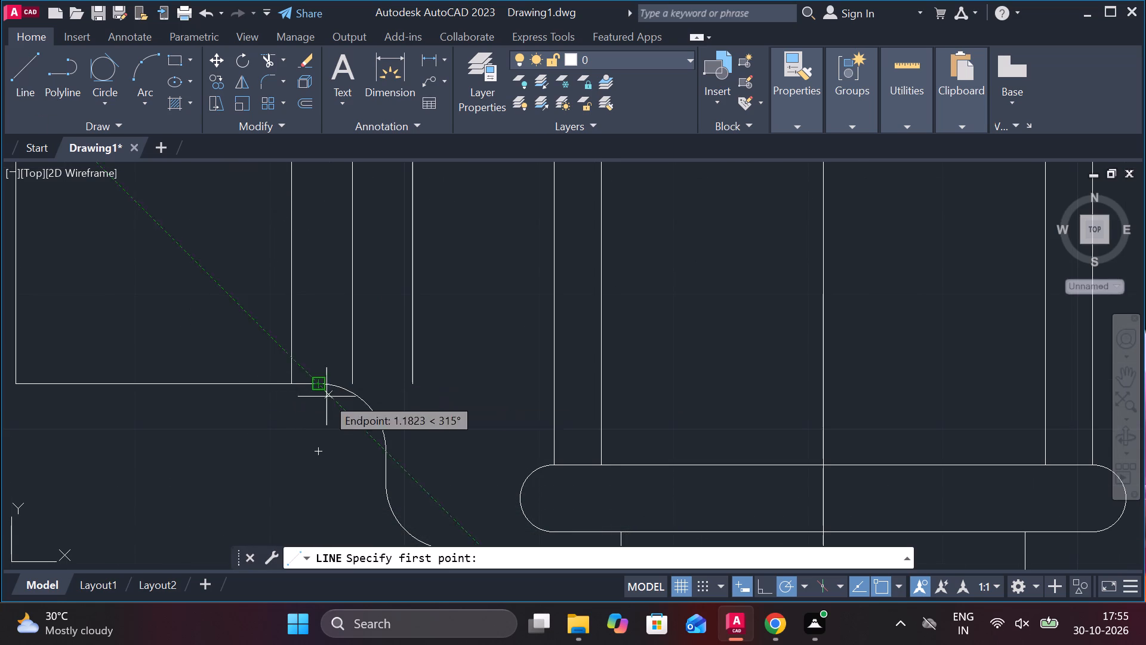
click(288, 379)
click(418, 387)
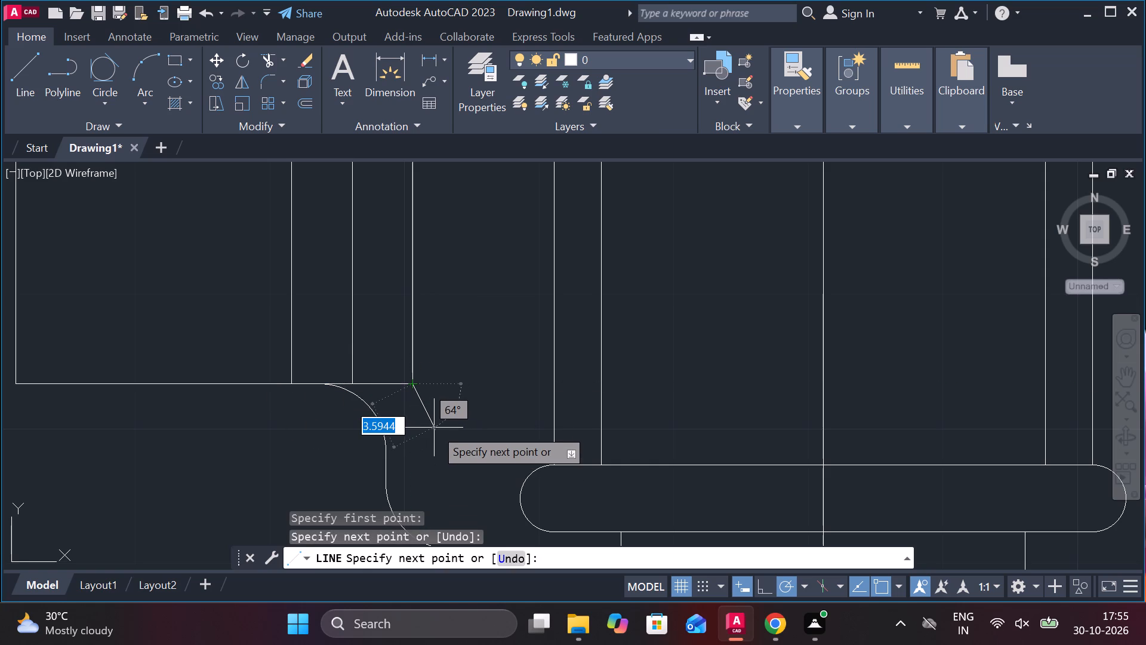
key(Escape)
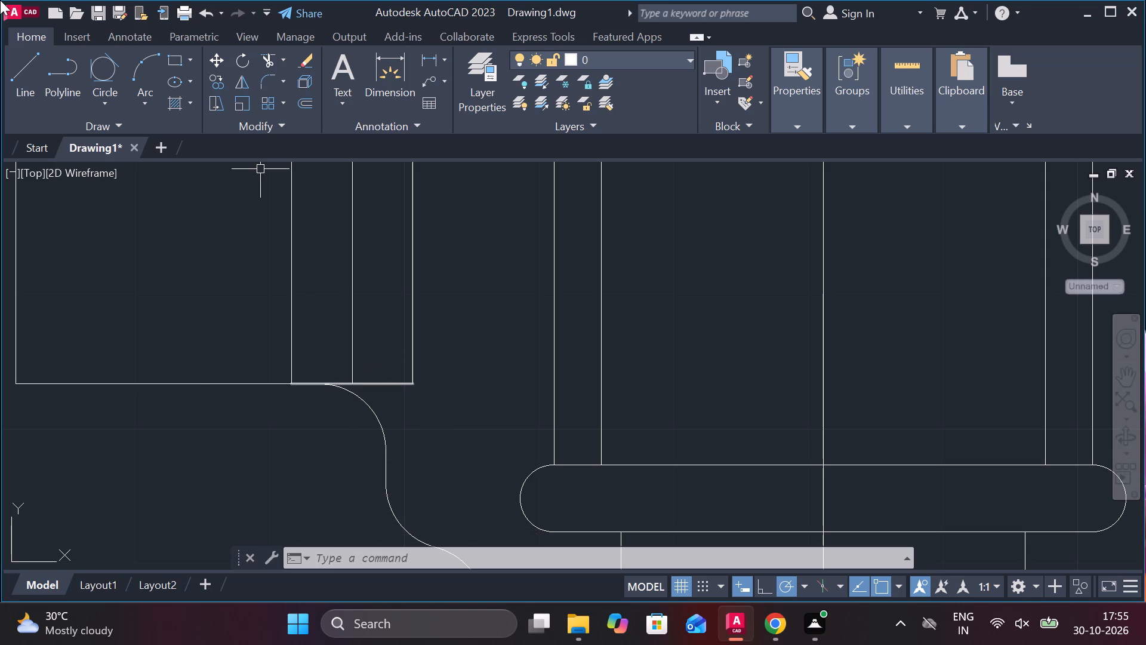
Draw a diagonal line about 8.7 long at 225° from the lower end of the left hole's right edge.
click(30, 80)
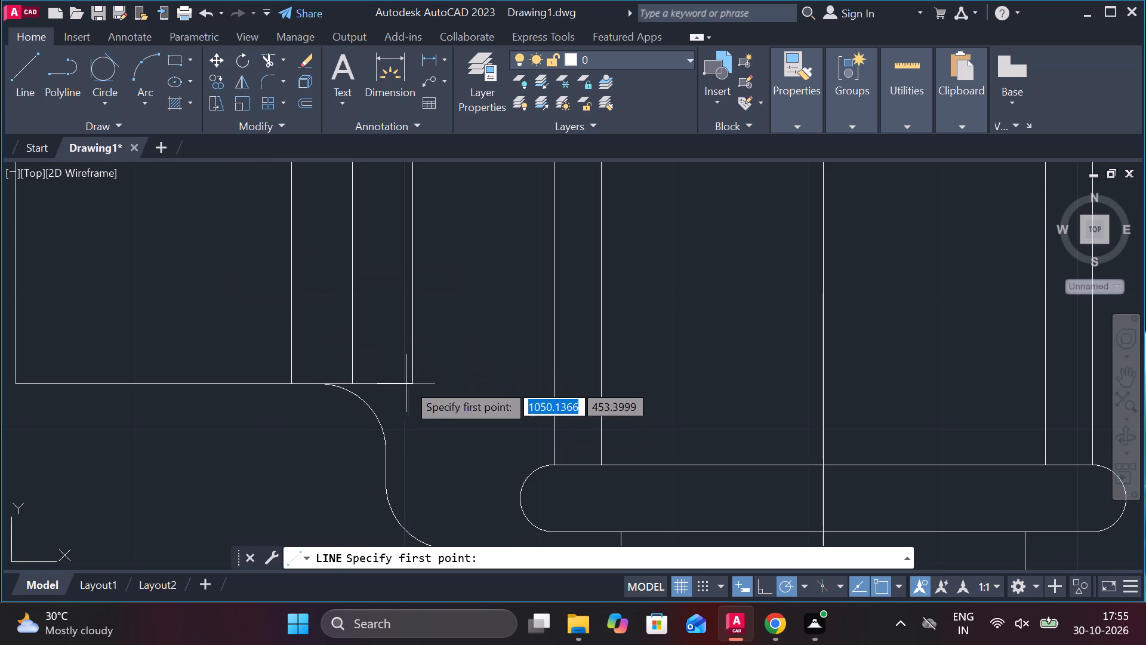
click(411, 382)
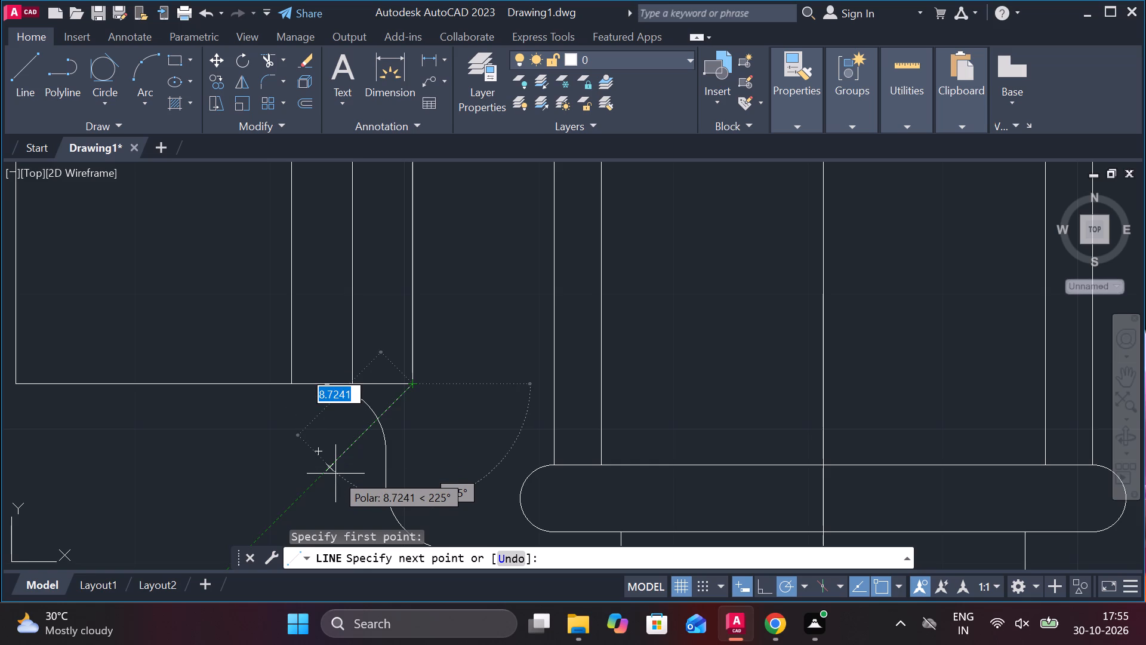
scroll(335, 474, up, 2)
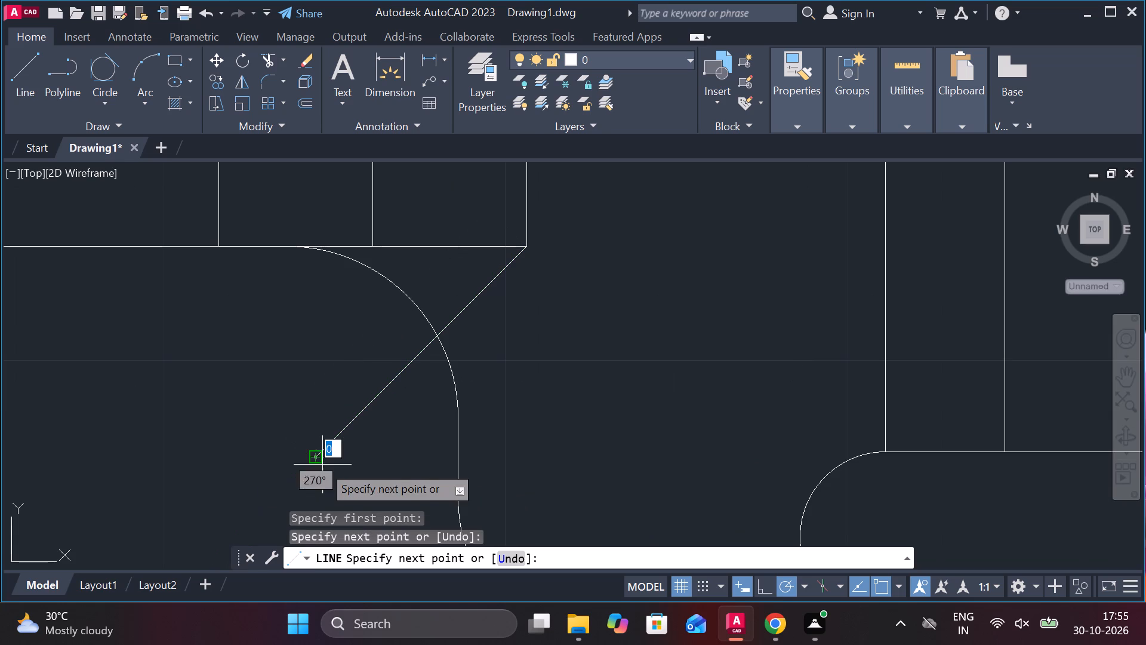
key(Escape)
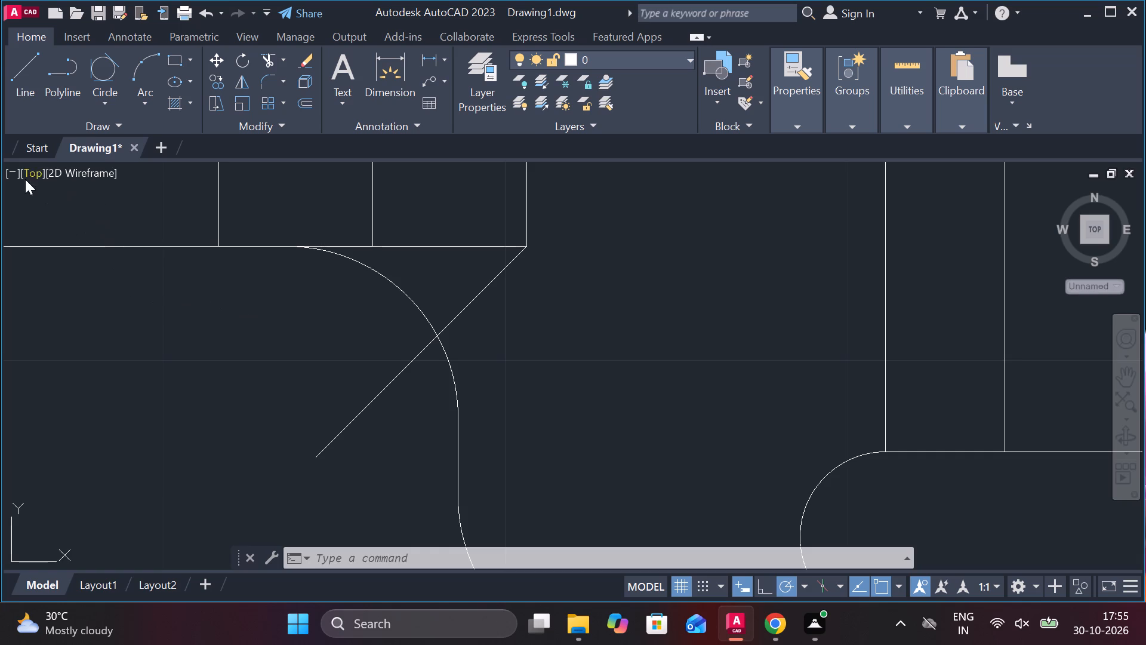
Trim the lower part of the diagonal line where it extends past the left S-curve's upper fillet.
click(267, 61)
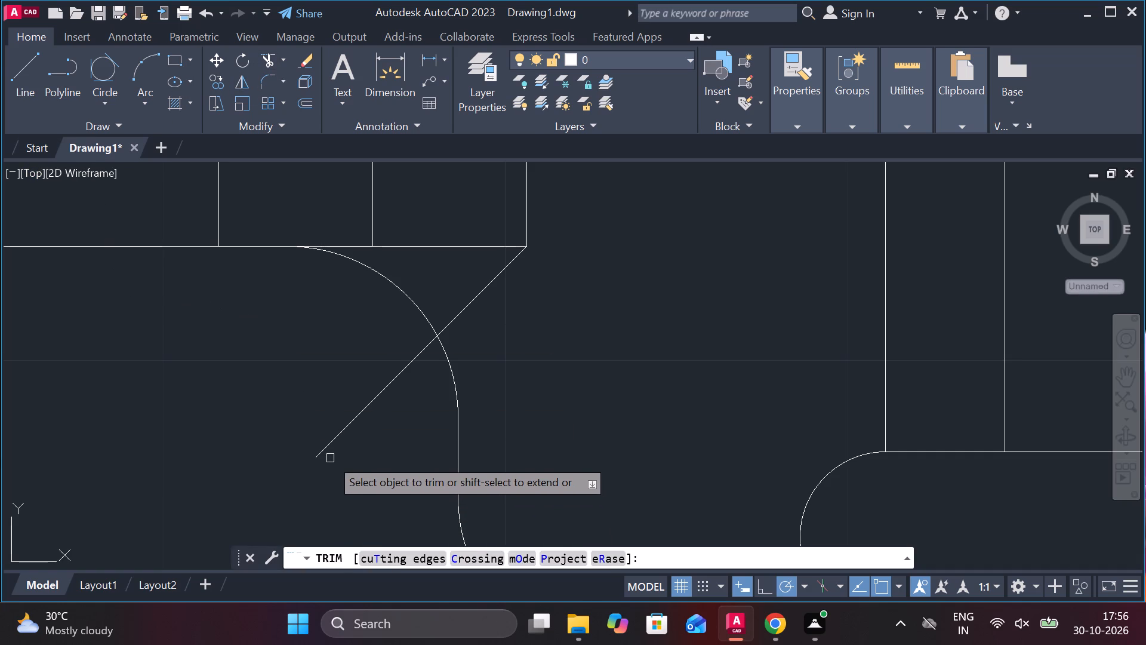
click(329, 449)
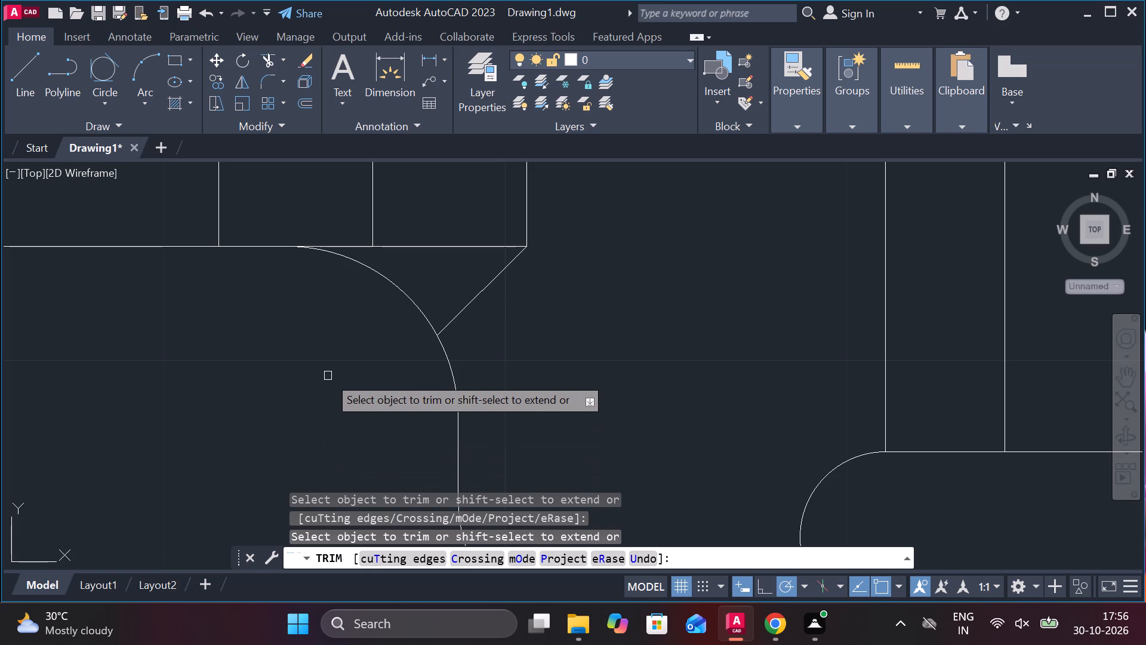
scroll(328, 367, down, 3)
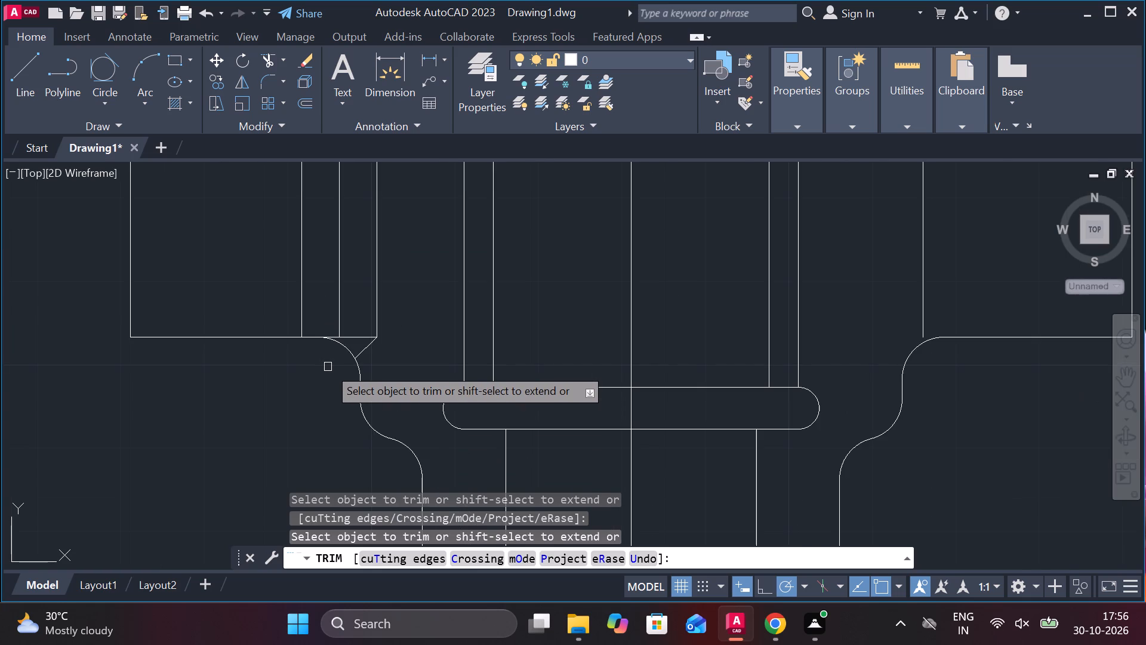
scroll(328, 367, up, 3)
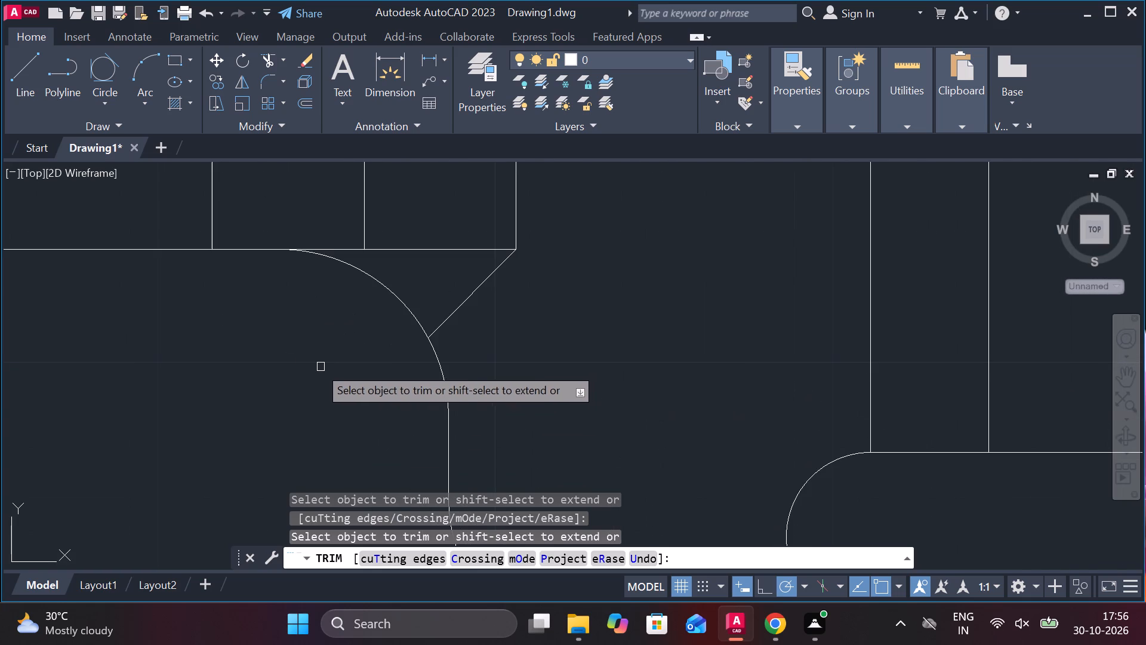
scroll(236, 268, up, 3)
scroll(236, 268, down, 5)
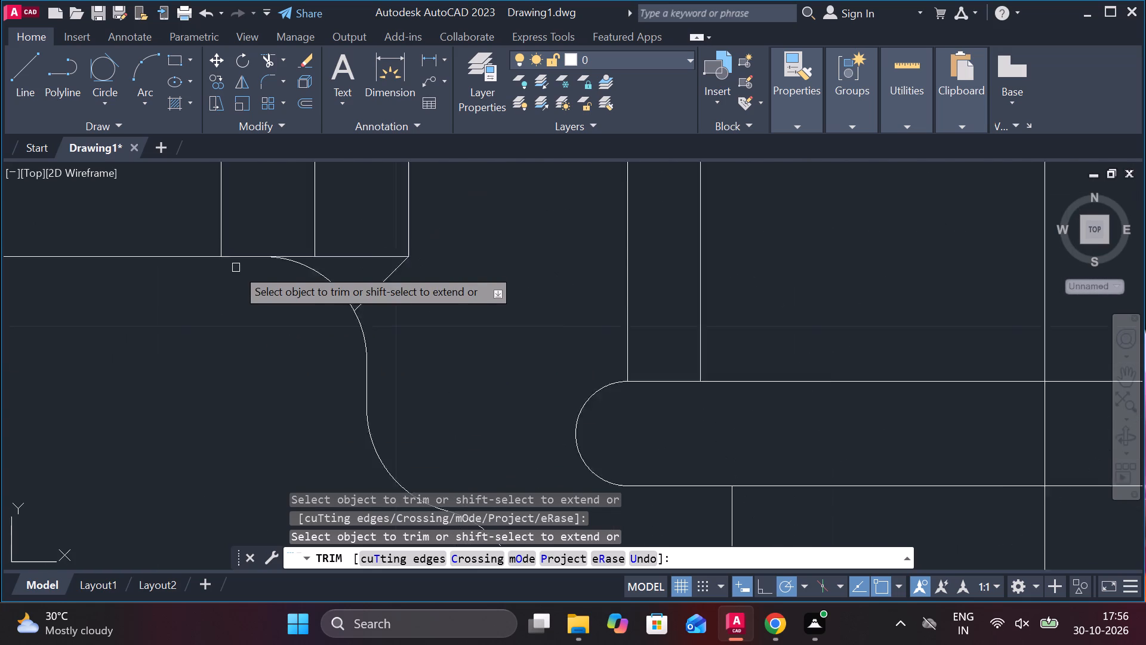
key(Escape)
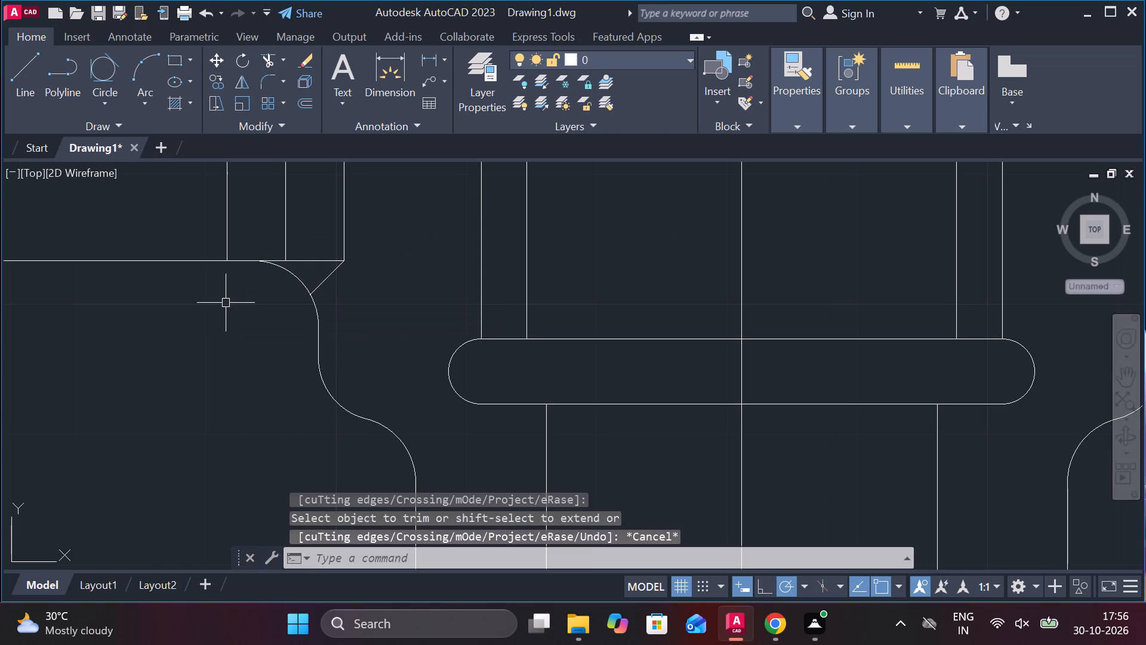
Copy the left hole's left edge line 0.5 to the right, inside the hole.
scroll(224, 263, down, 4)
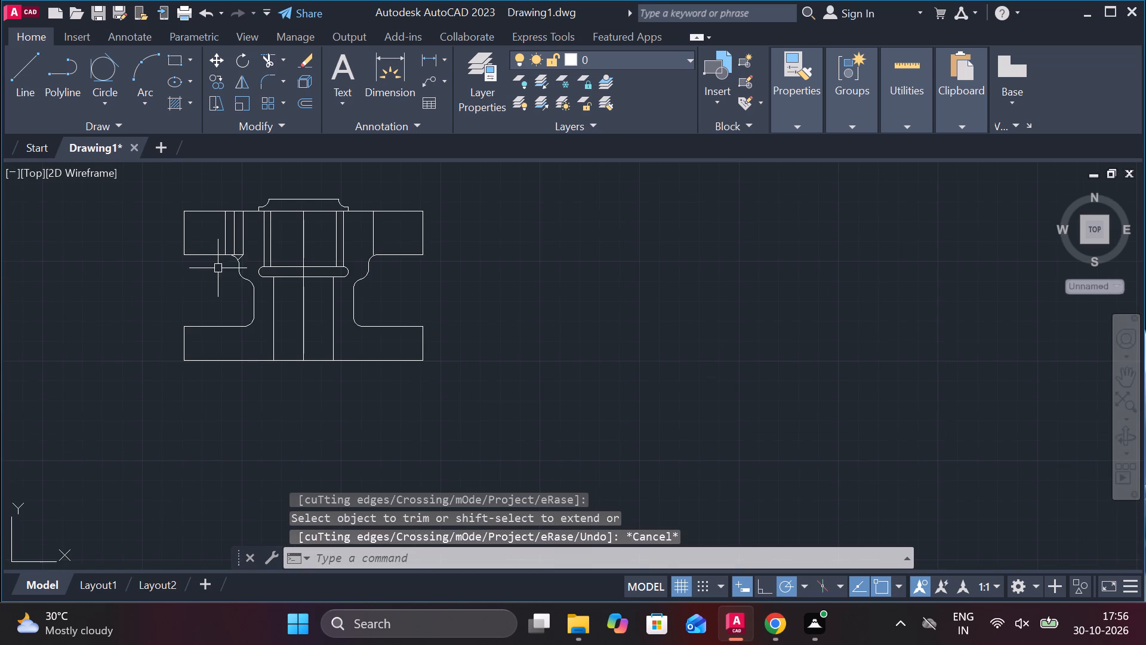
scroll(229, 222, up, 2)
click(215, 228)
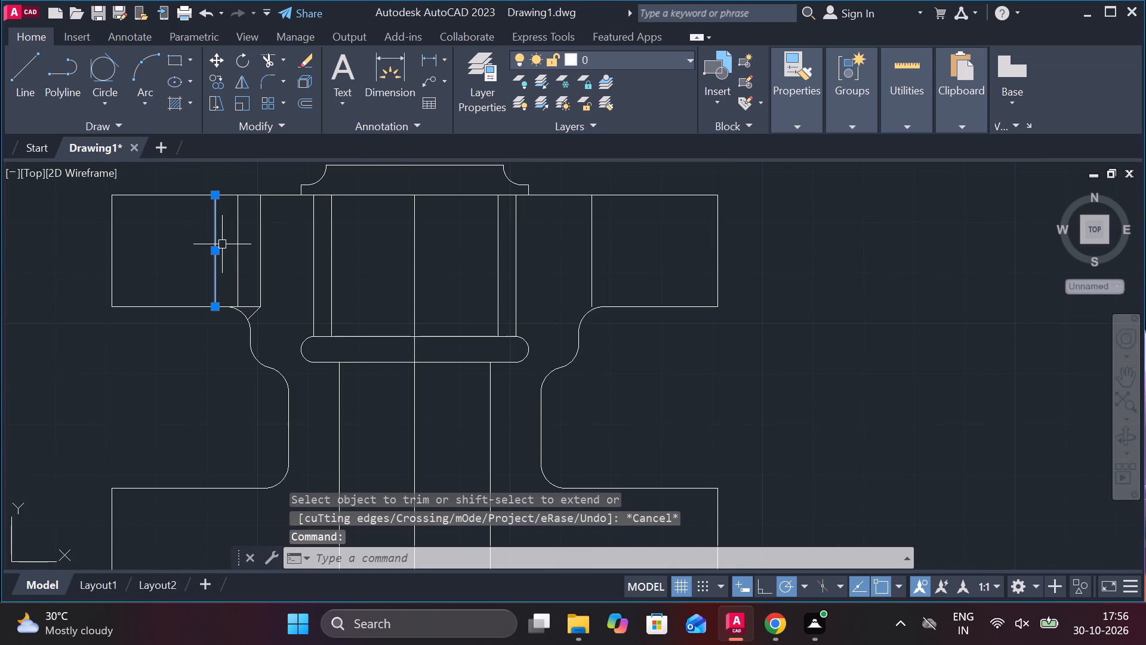
click(216, 82)
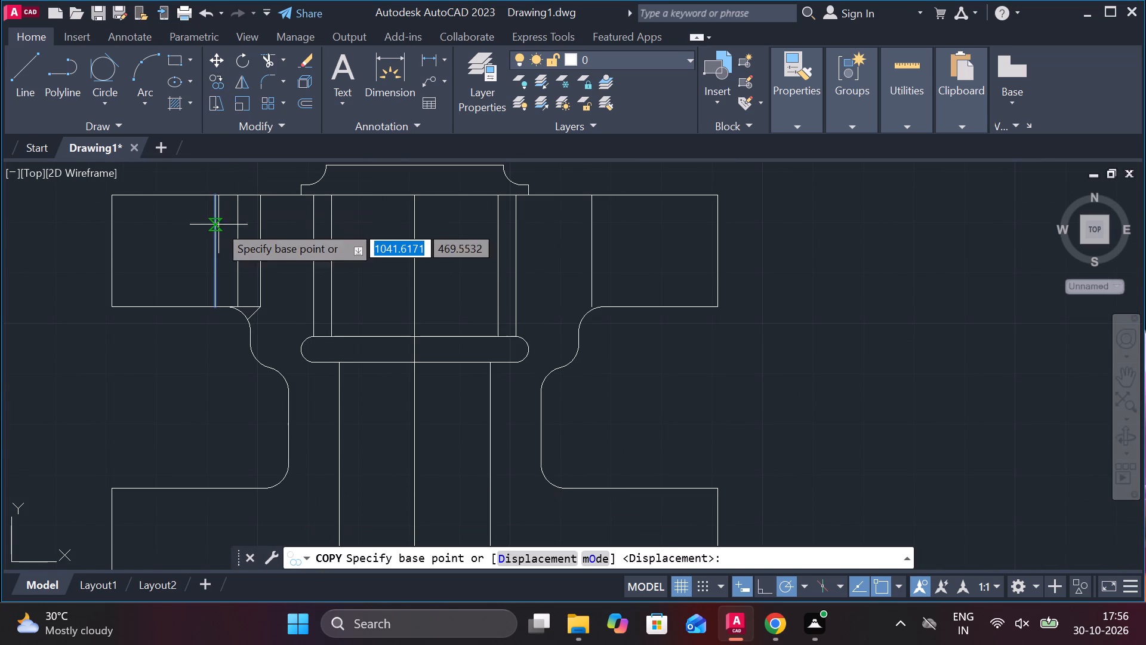
click(215, 247)
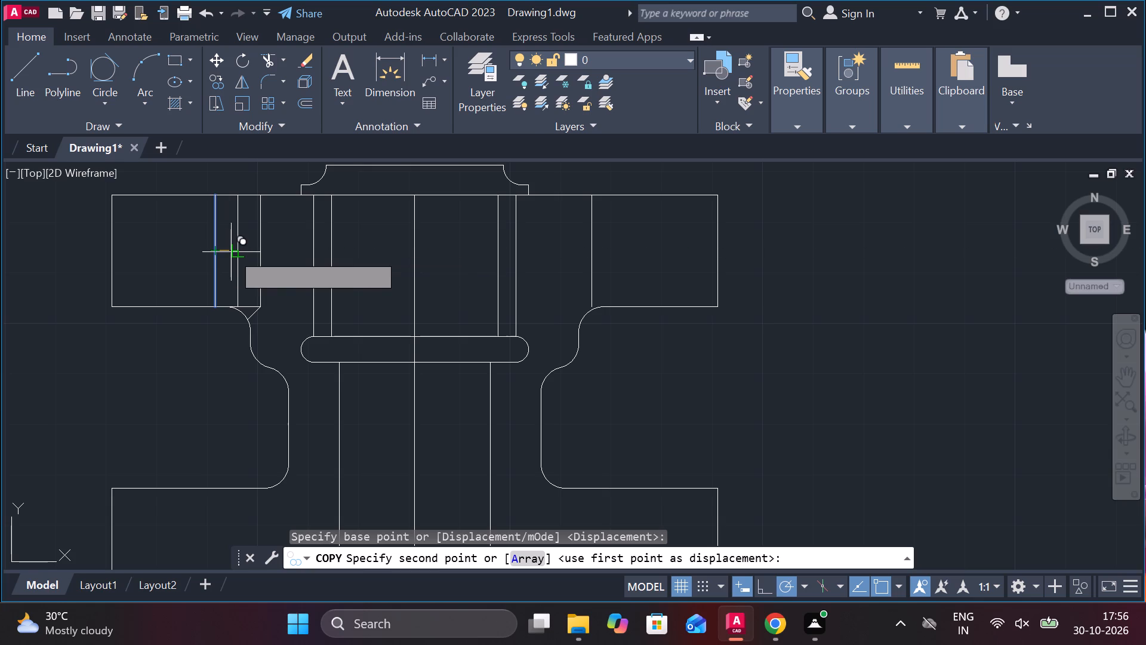
key(1)
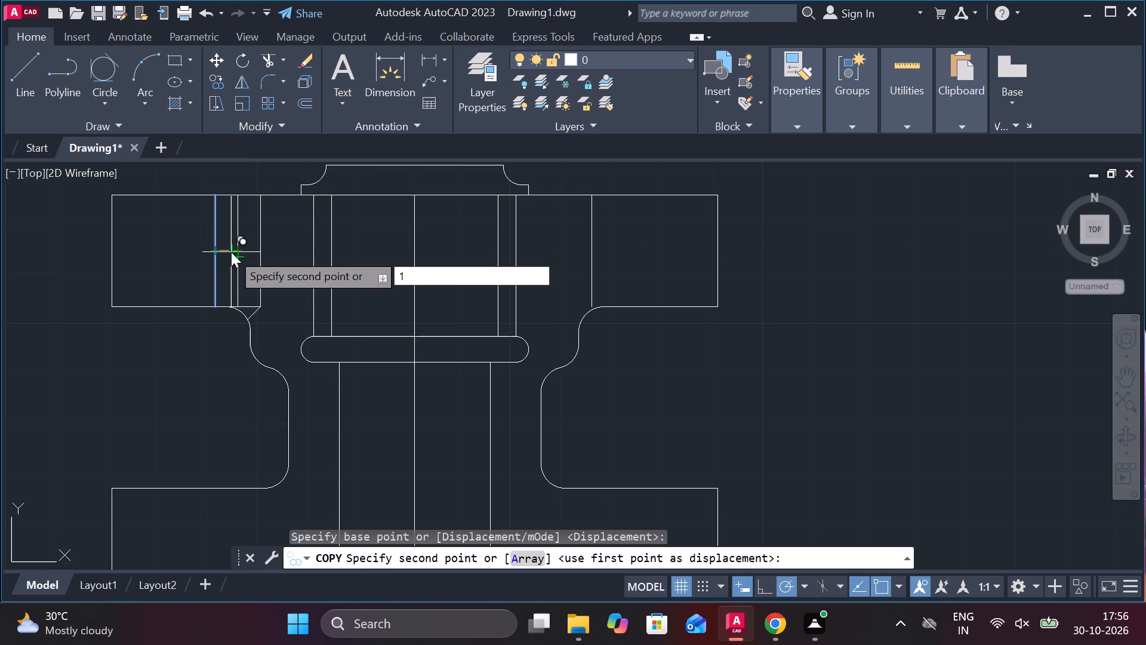
key(BackSpace)
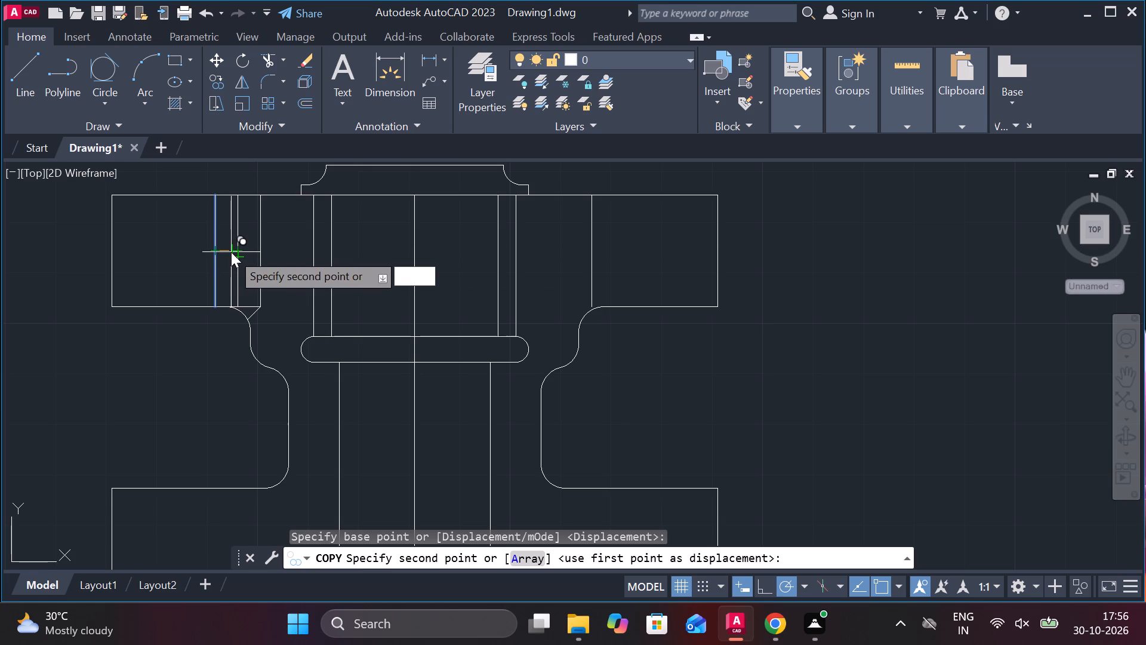
key(period)
key(5)
key(Return)
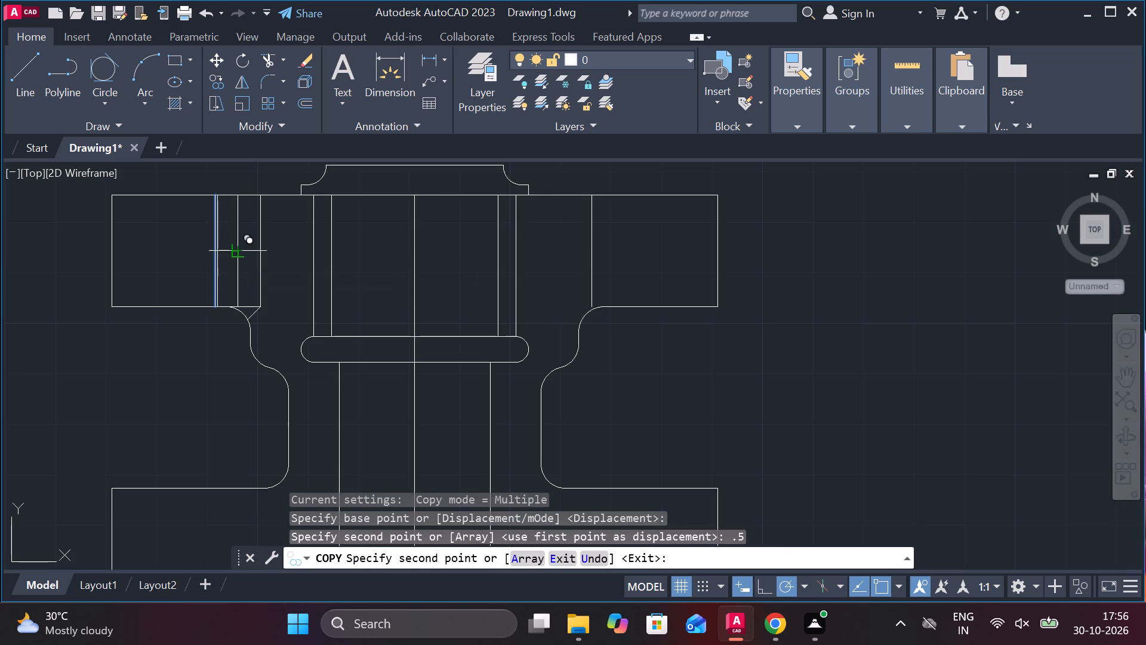
key(Escape)
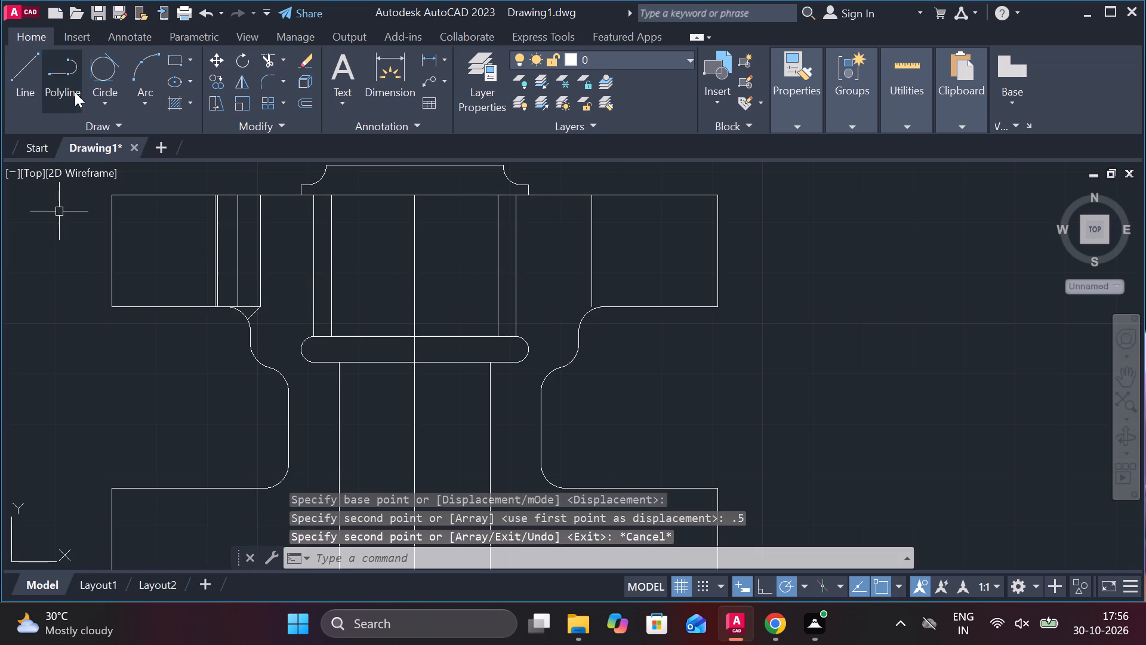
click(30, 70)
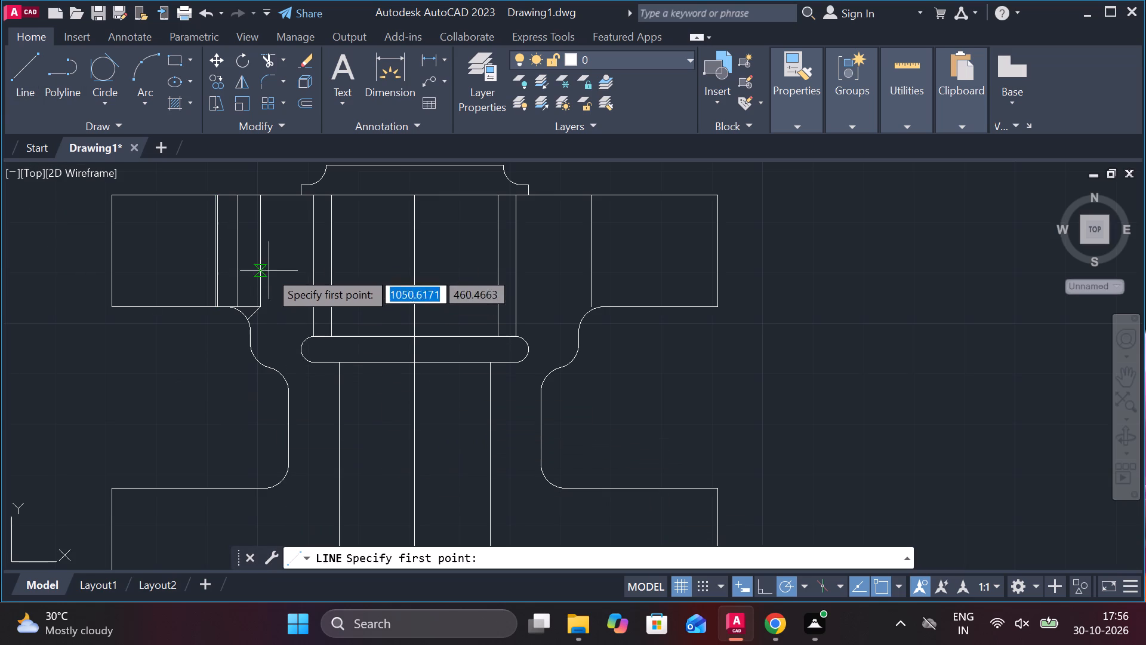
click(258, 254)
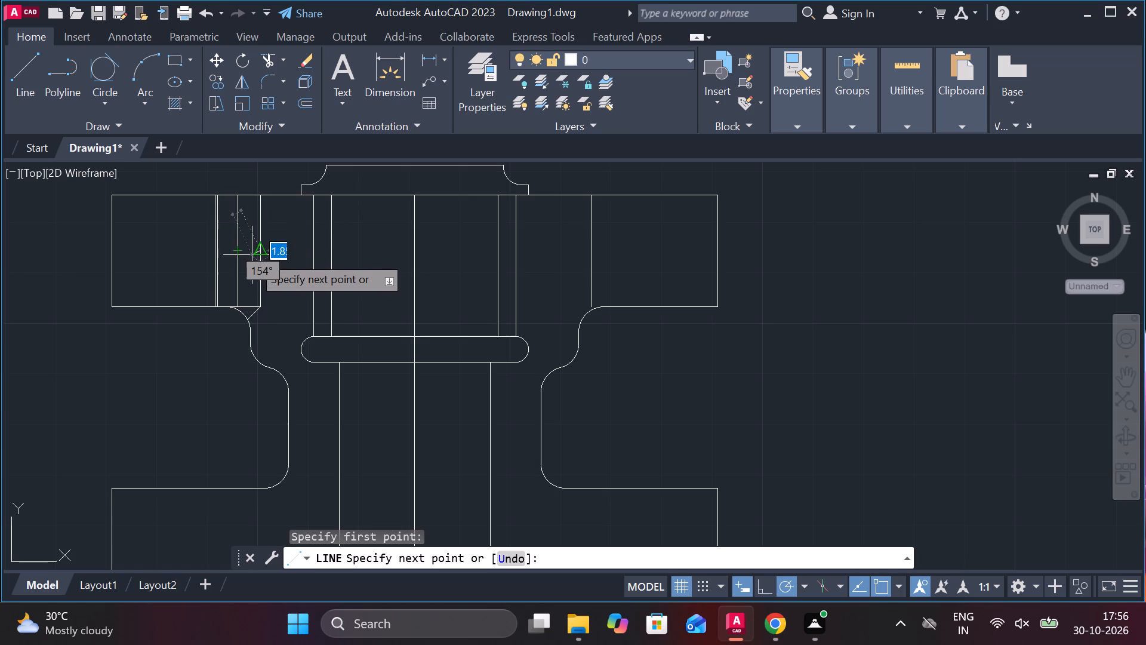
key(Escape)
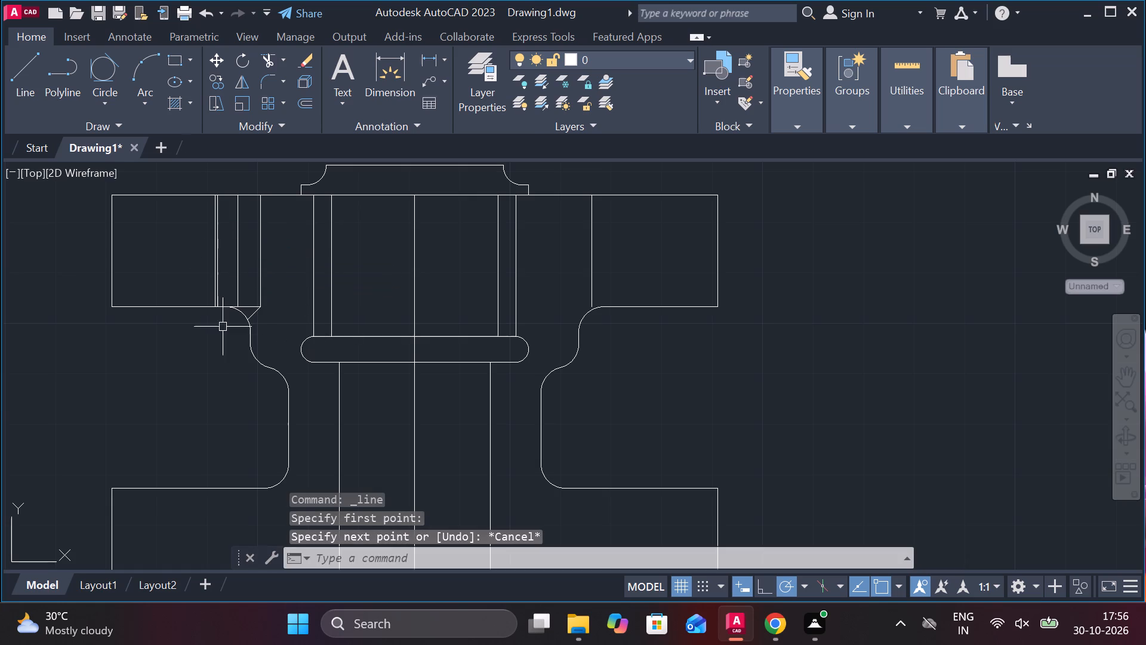
Copy the left hole's right edge line 0.5 to the left, inside the hole.
click(263, 257)
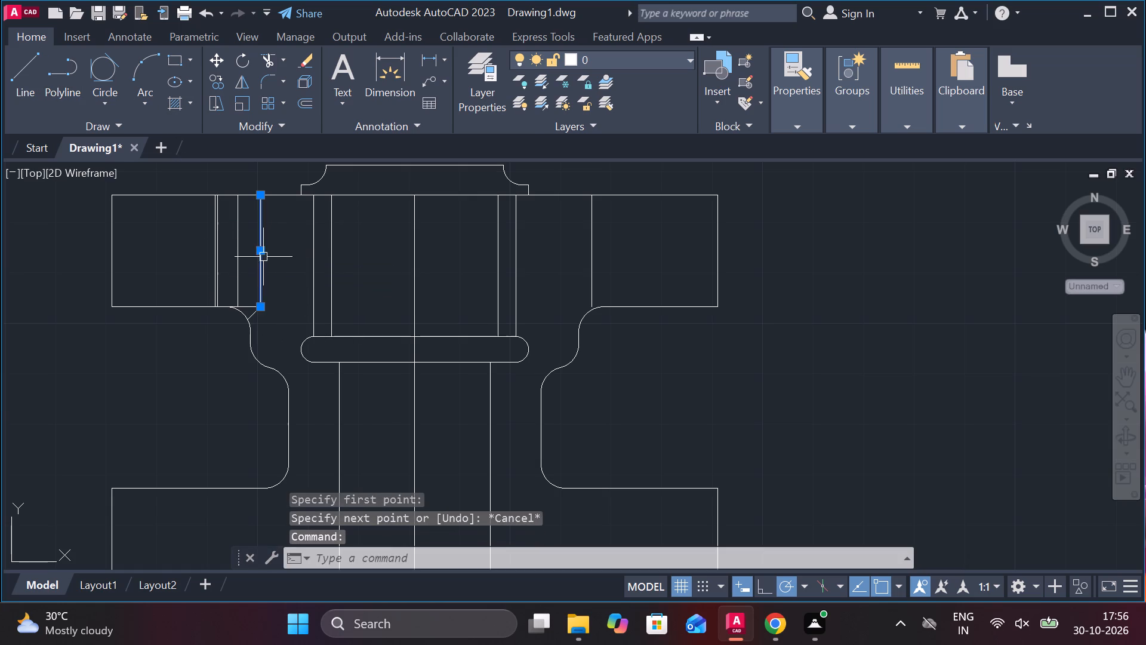
click(216, 83)
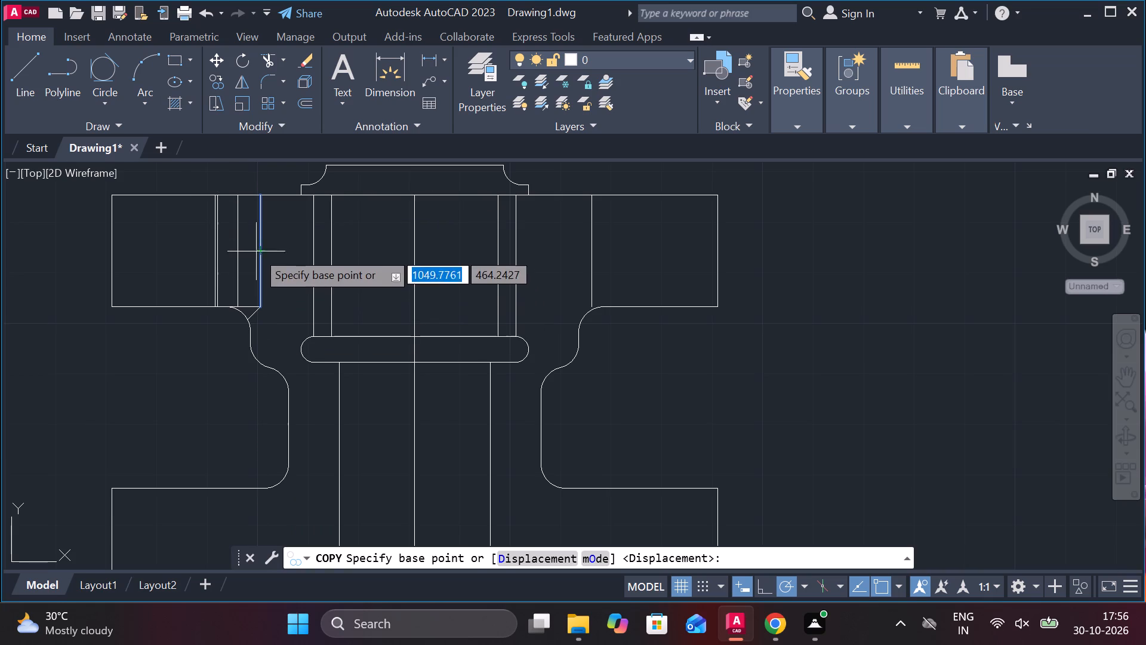
click(256, 250)
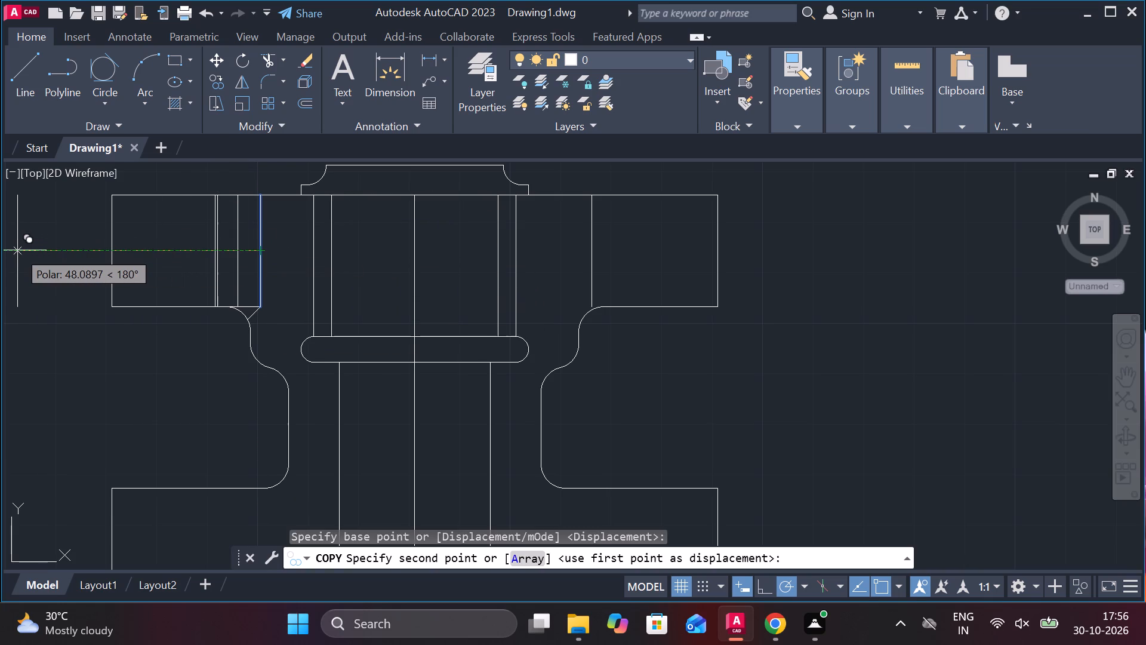
text(.5)
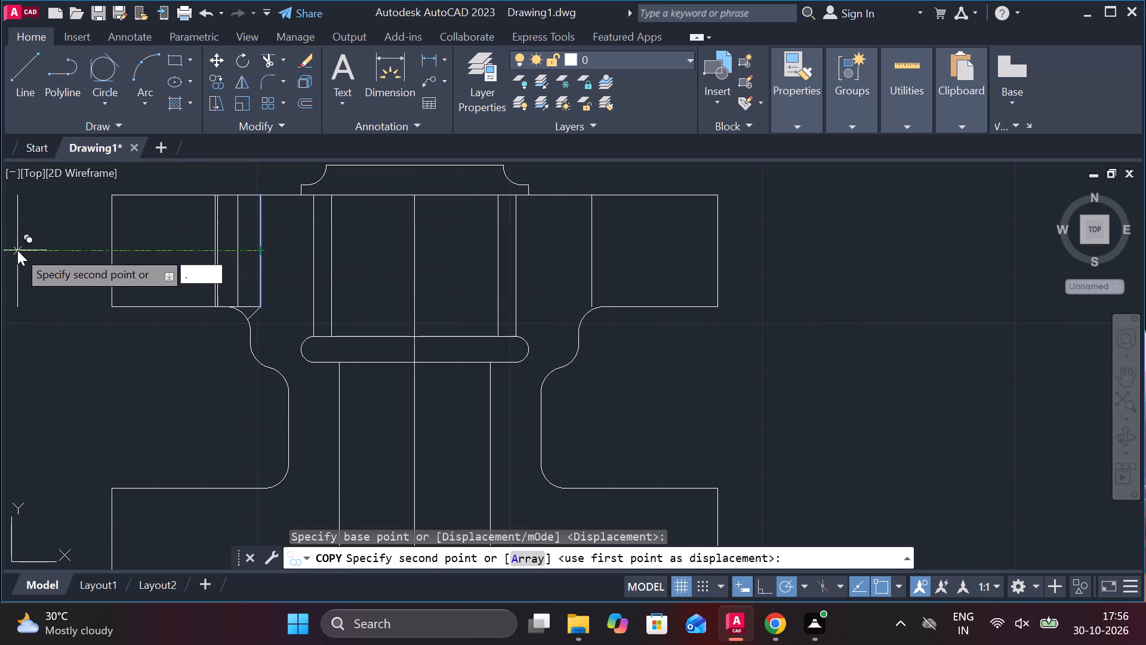
key(Return)
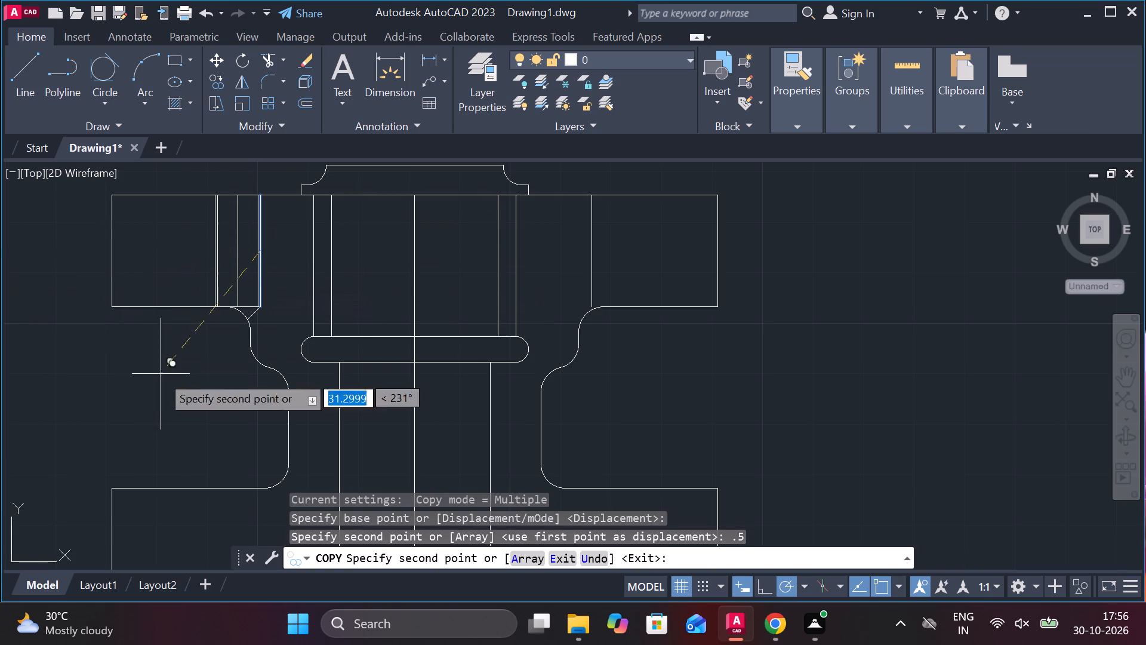
key(Escape)
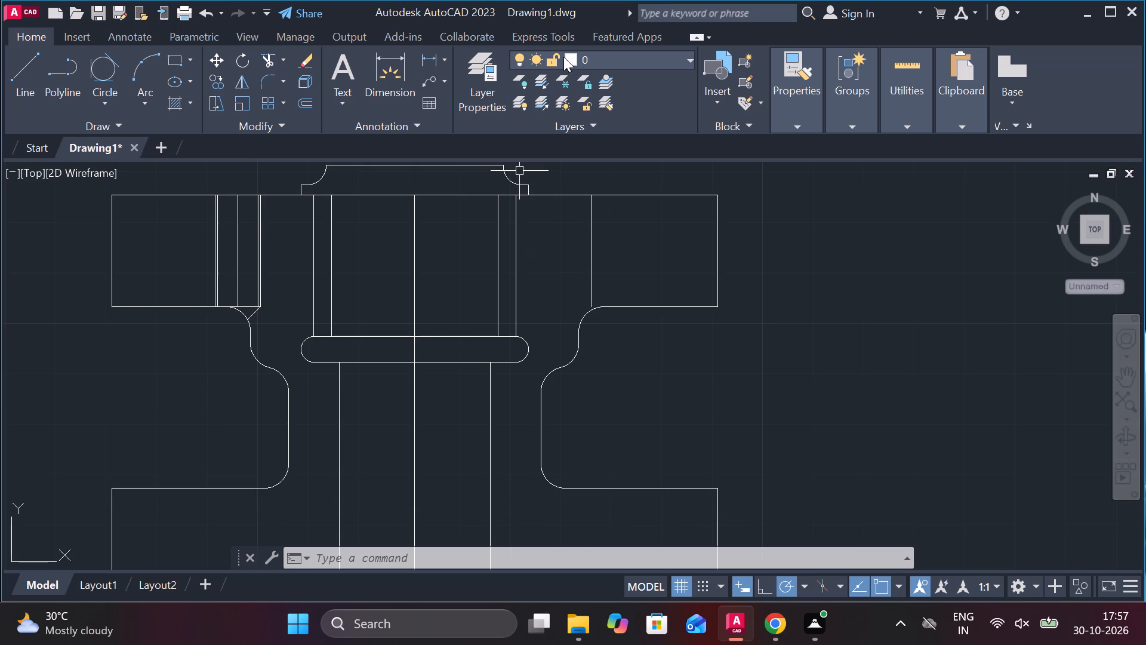
Set the current object scale for linetypes to 0.5 in the Linetype Manager.
click(808, 125)
scroll(226, 239, up, 2)
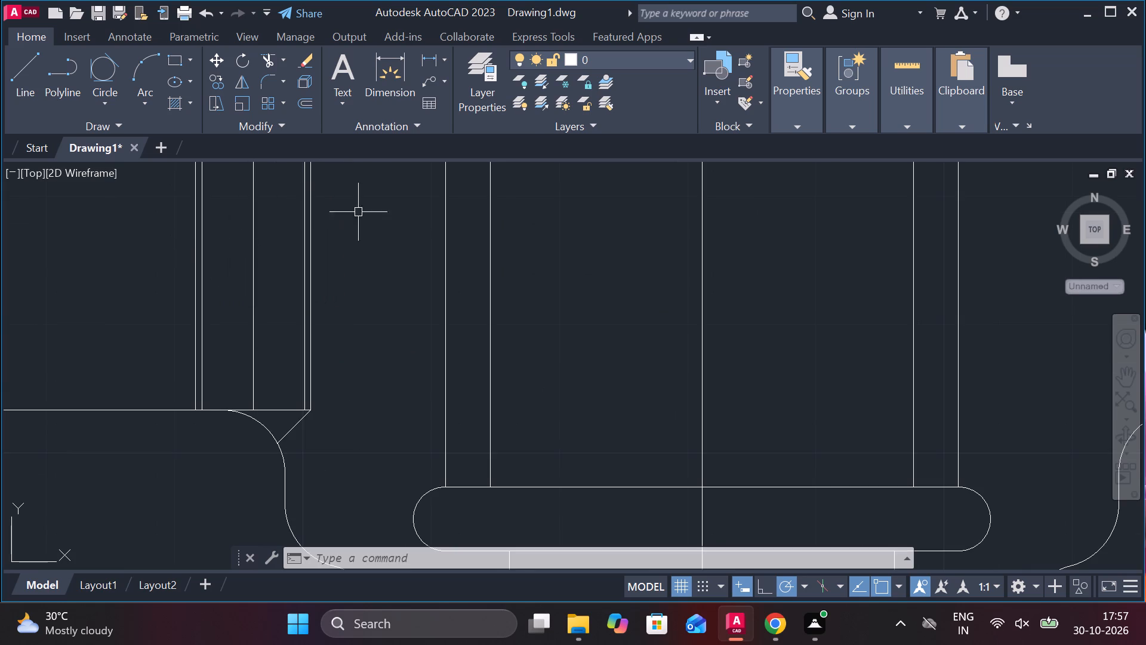
click(797, 119)
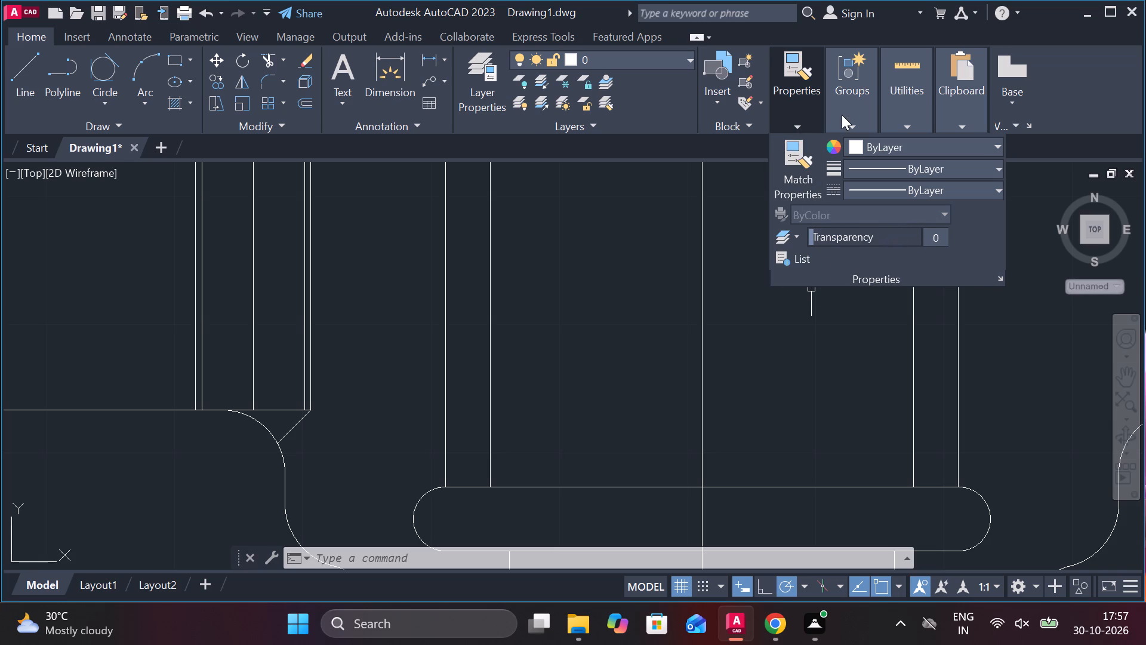
click(798, 124)
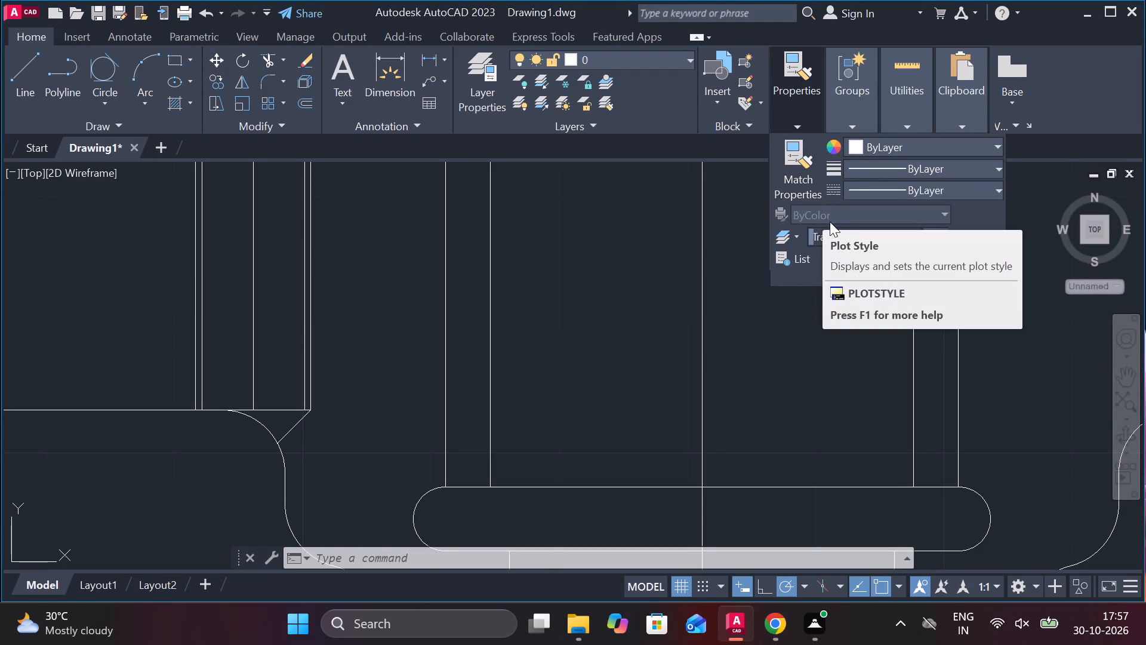
click(915, 191)
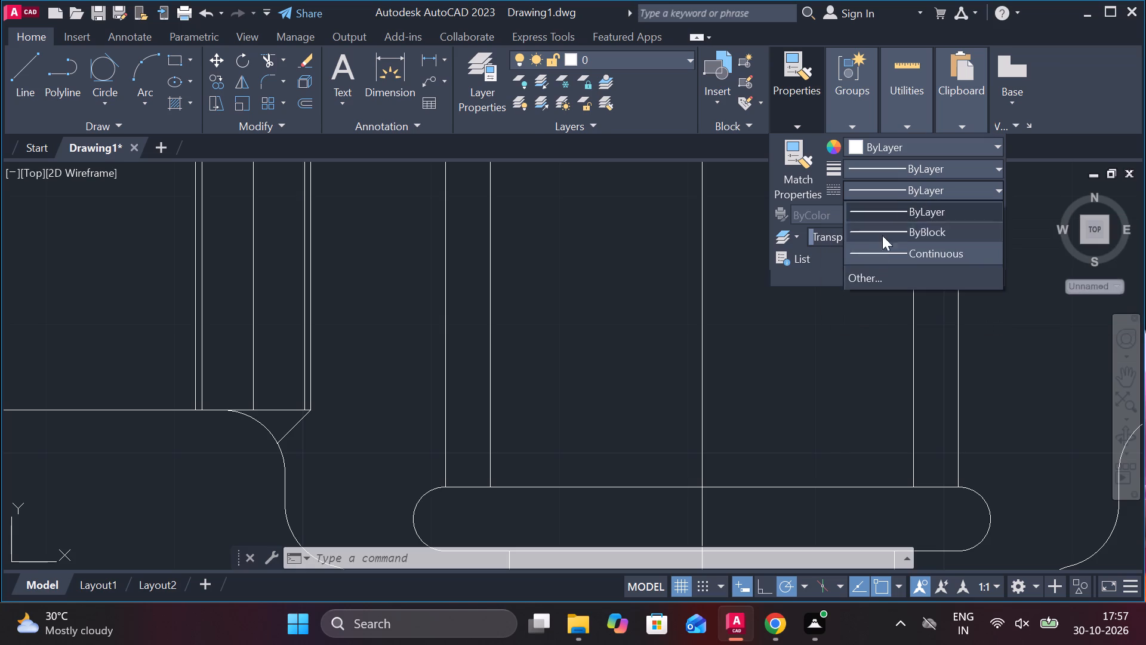
click(874, 281)
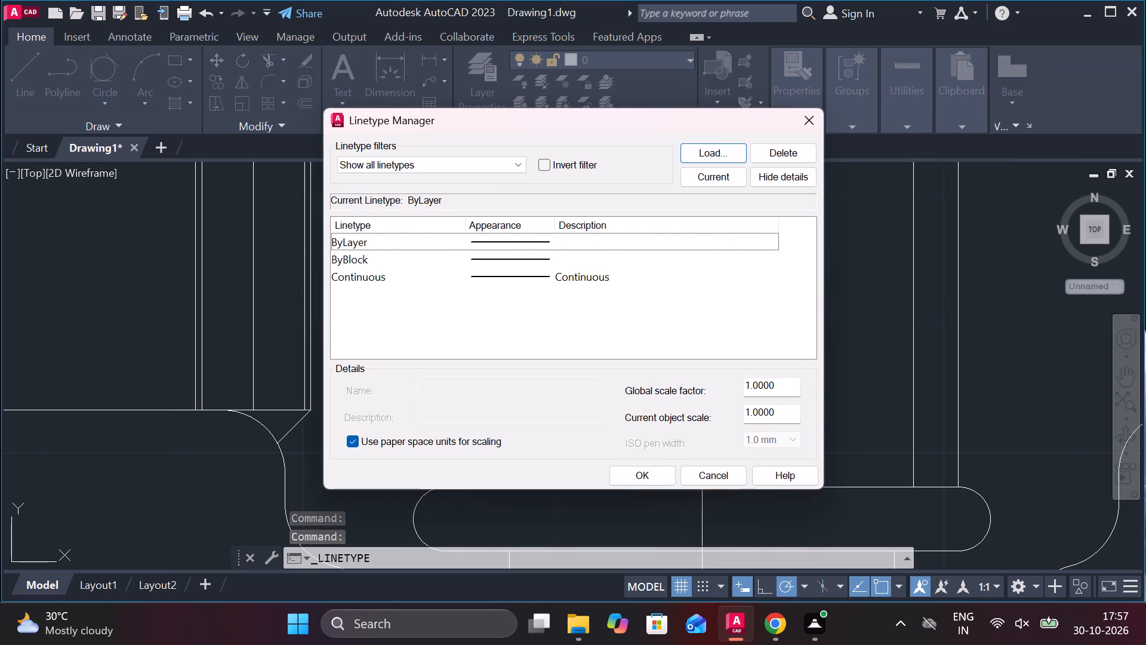
drag(782, 416, 707, 421)
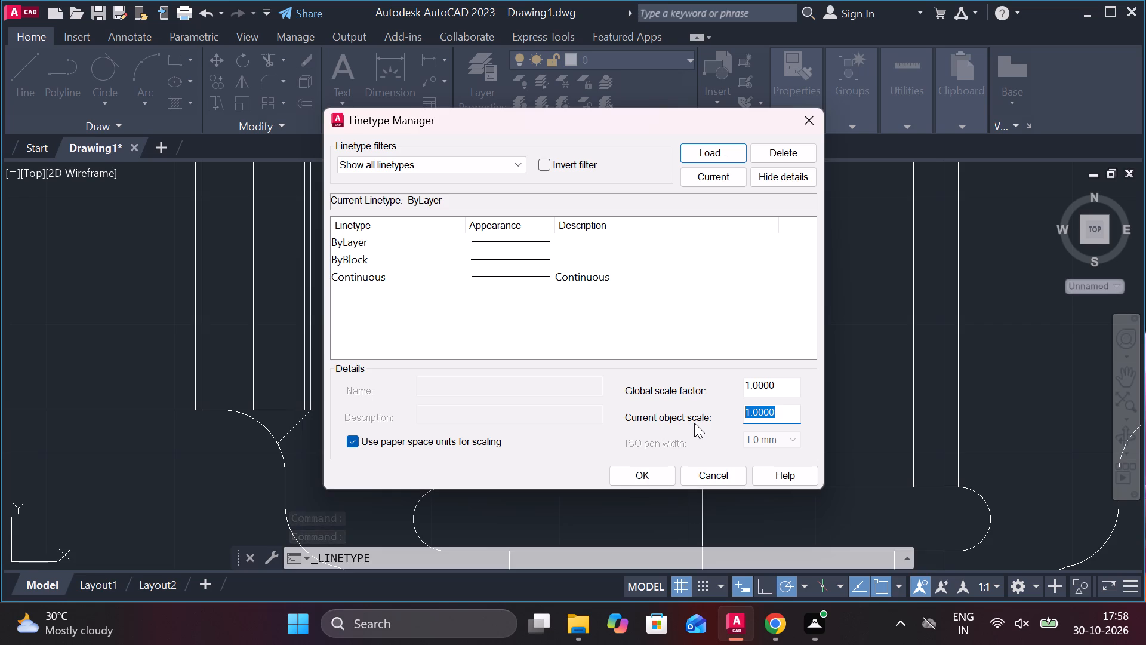
key(BackSpace)
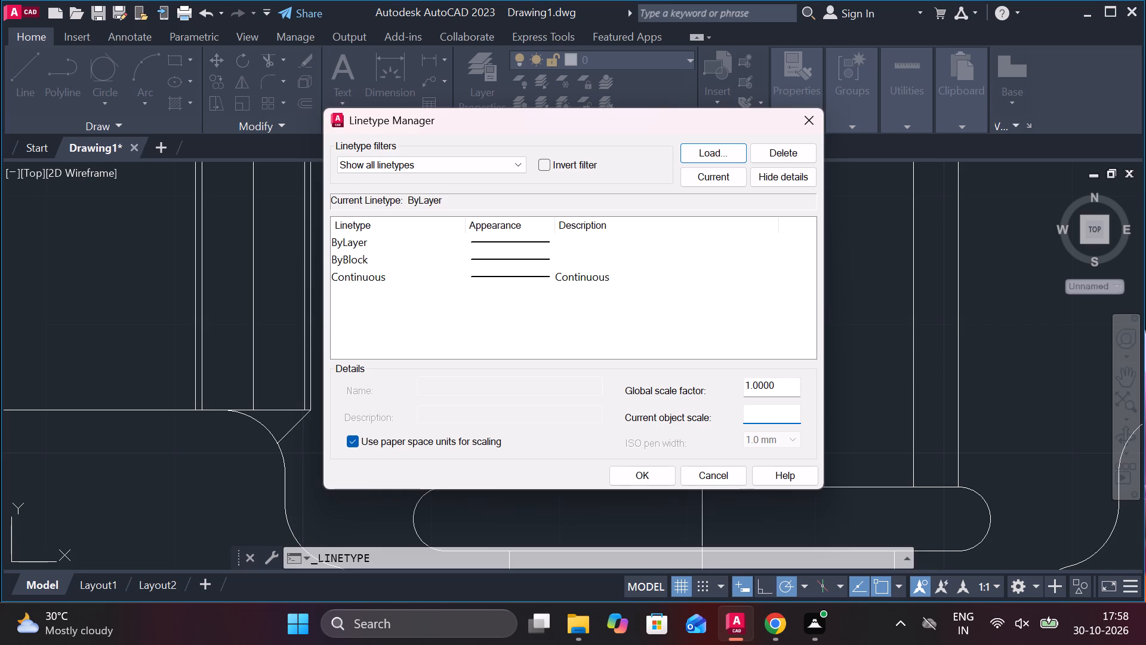
text(0.5)
key(Return)
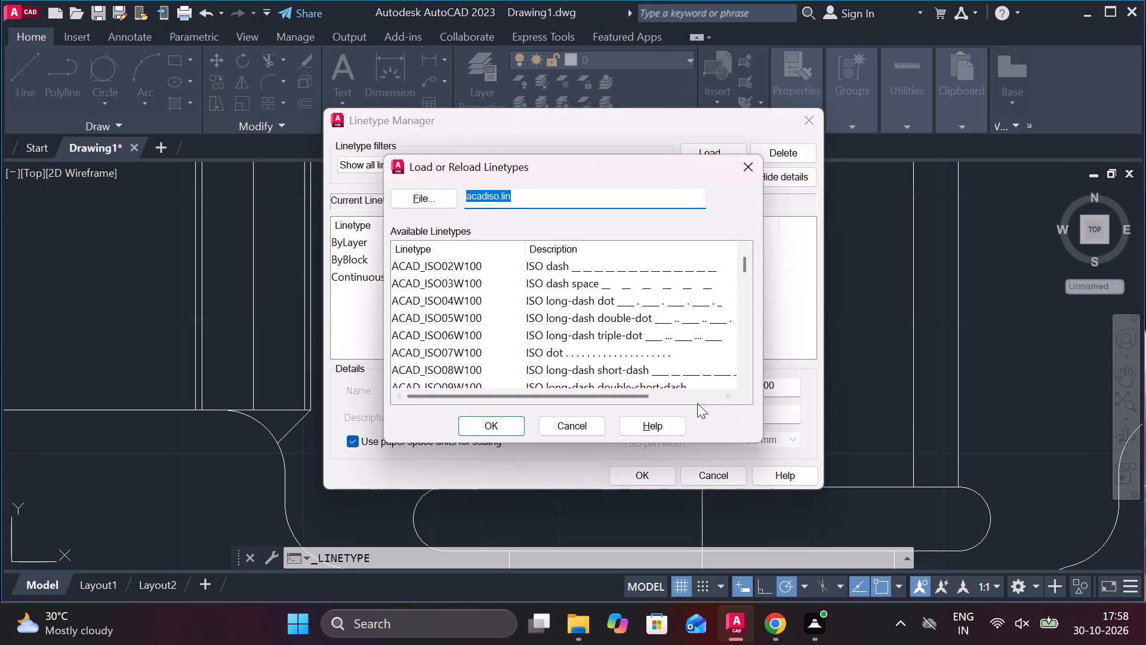
scroll(482, 284, down, 3)
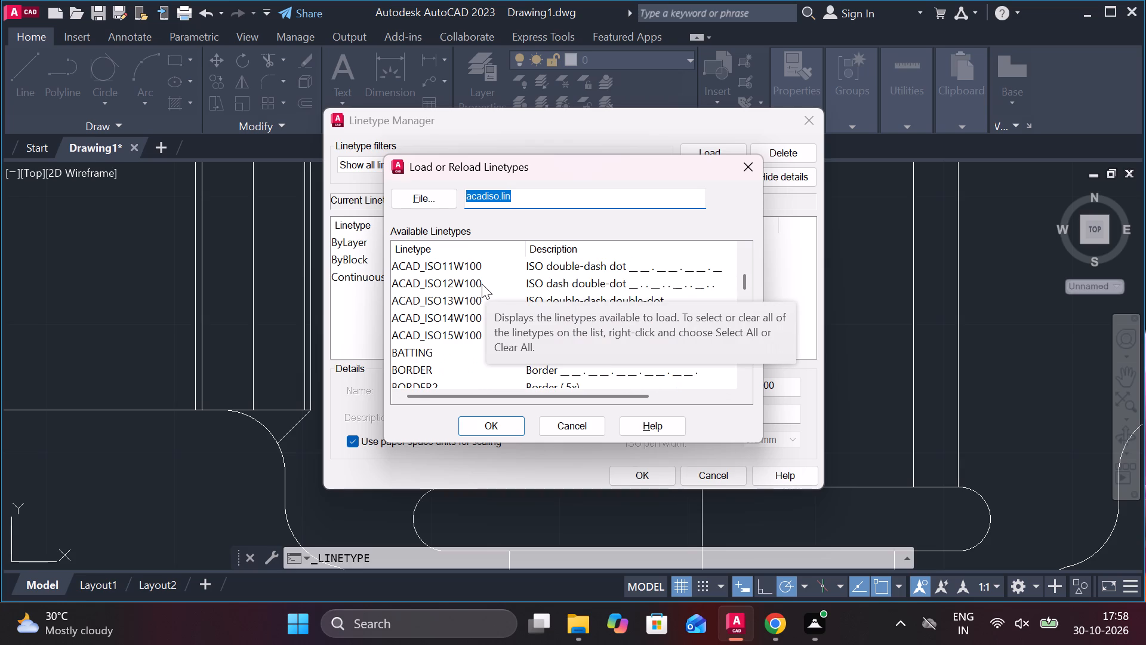
scroll(482, 286, down, 4)
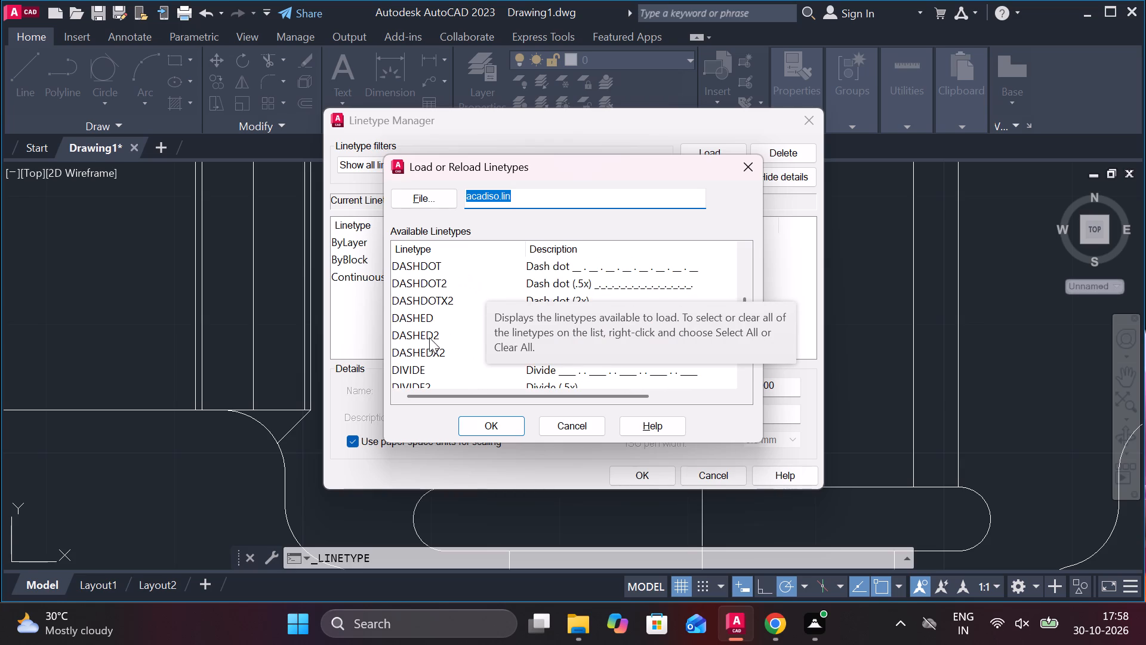
click(750, 154)
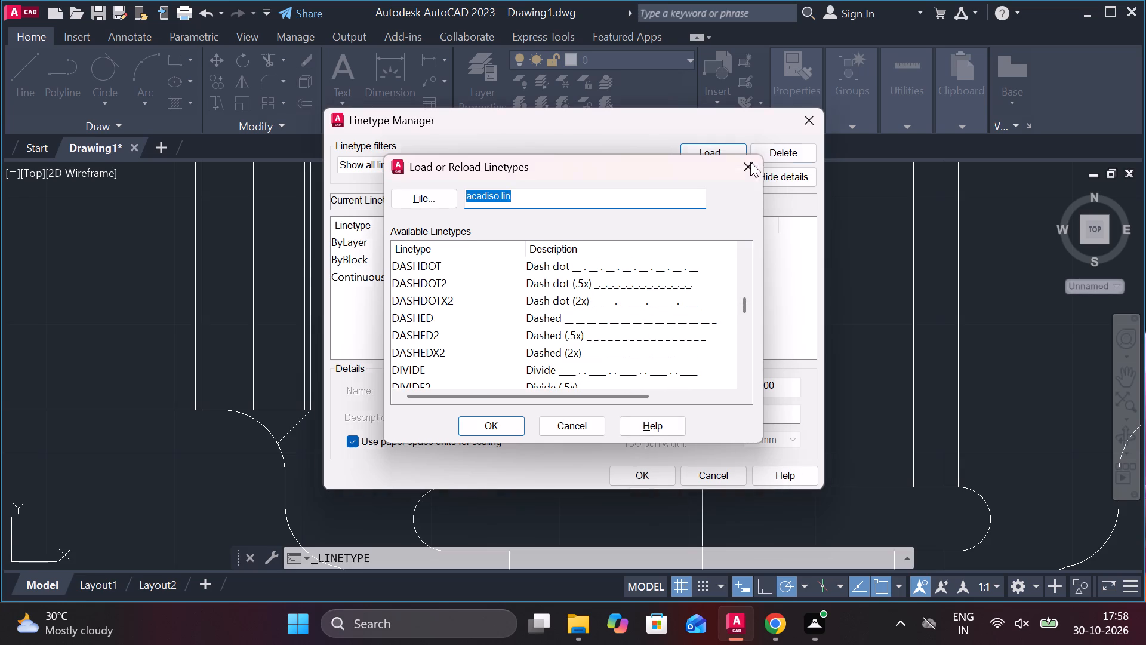
Set the linetype global scale factor to 0.5.
drag(783, 384, 770, 384)
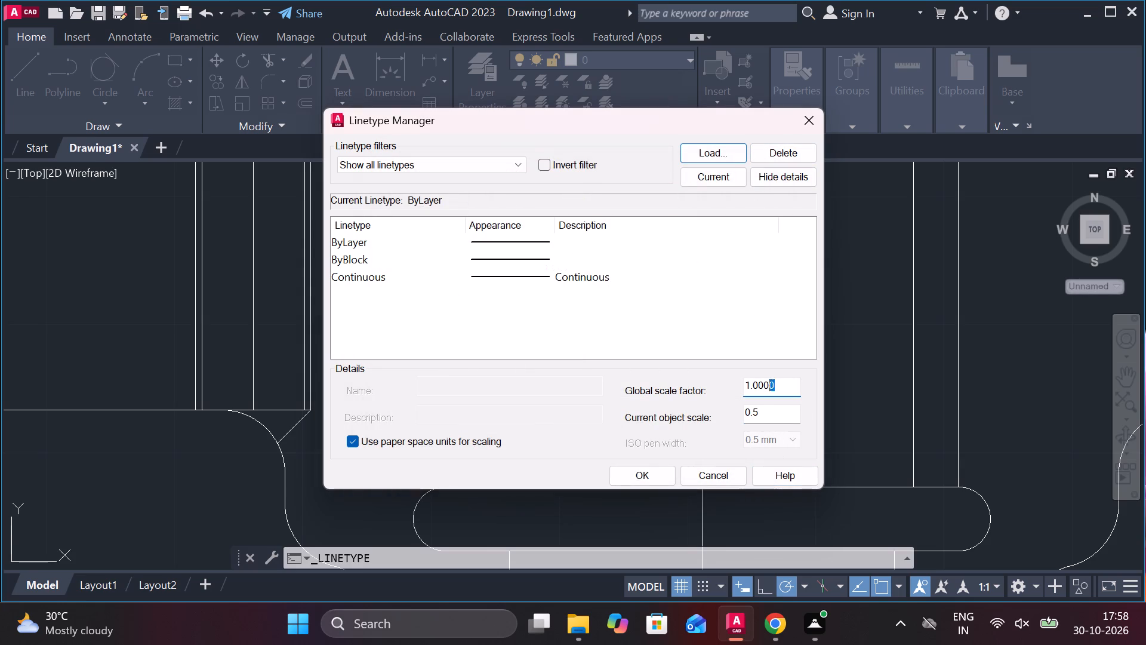
drag(770, 384, 716, 384)
key(BackSpace)
text(0.)
key(5)
Load the DASHED and CENTER linetypes from acadiso.lin and accept the linetype settings.
key(Return)
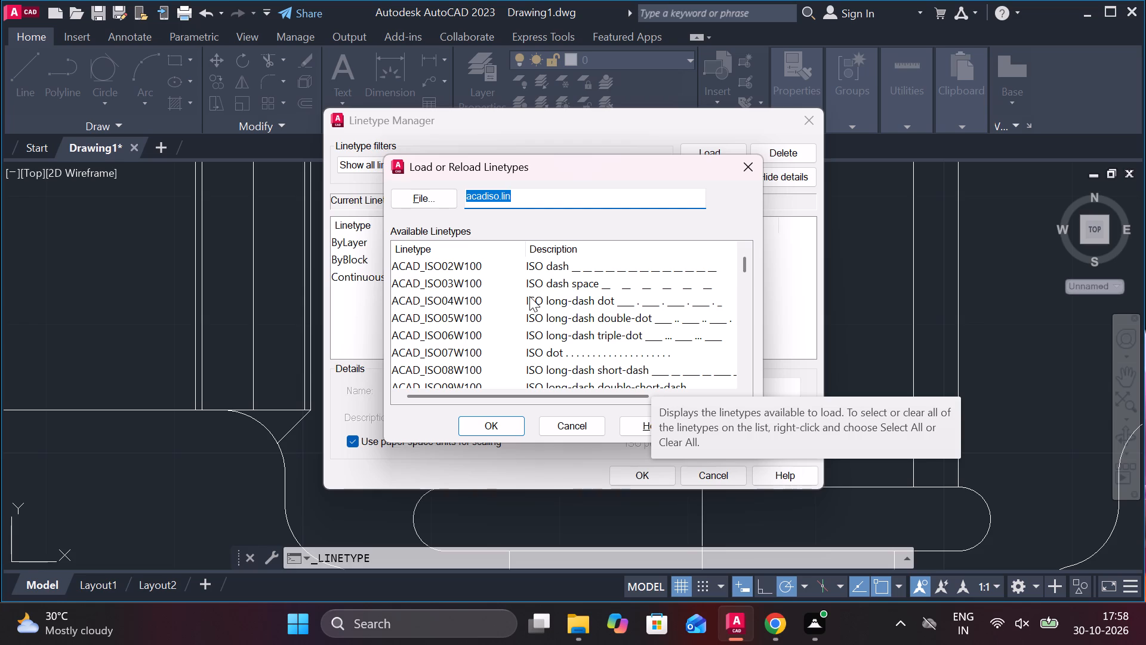
scroll(529, 296, down, 4)
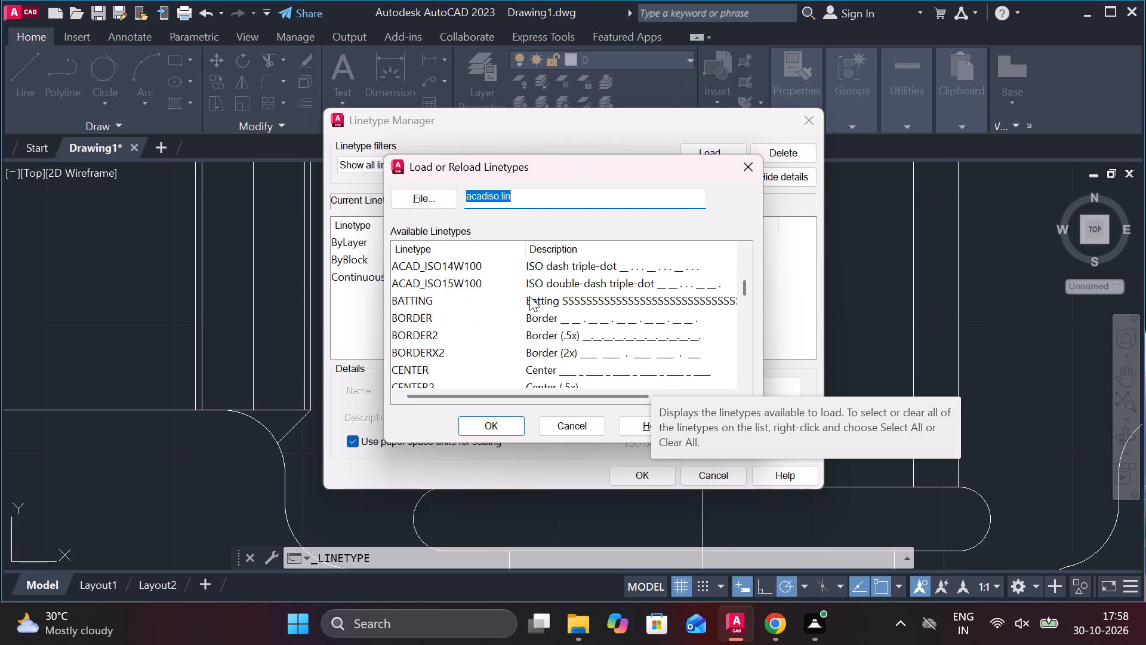
scroll(466, 312, down, 3)
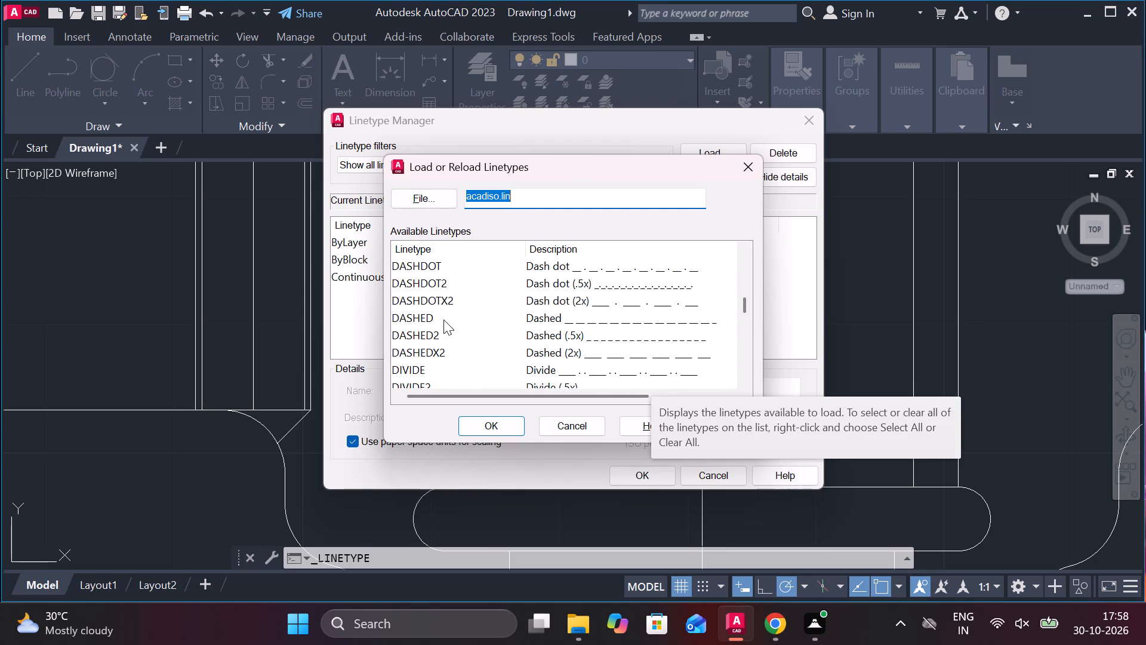
click(413, 314)
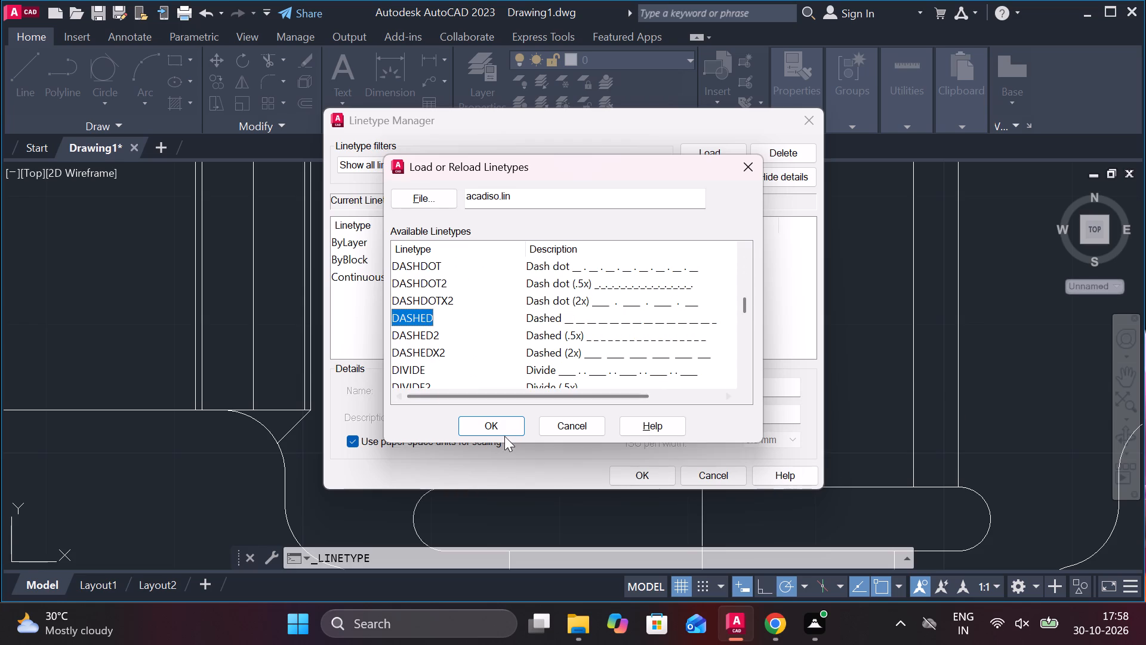
click(504, 429)
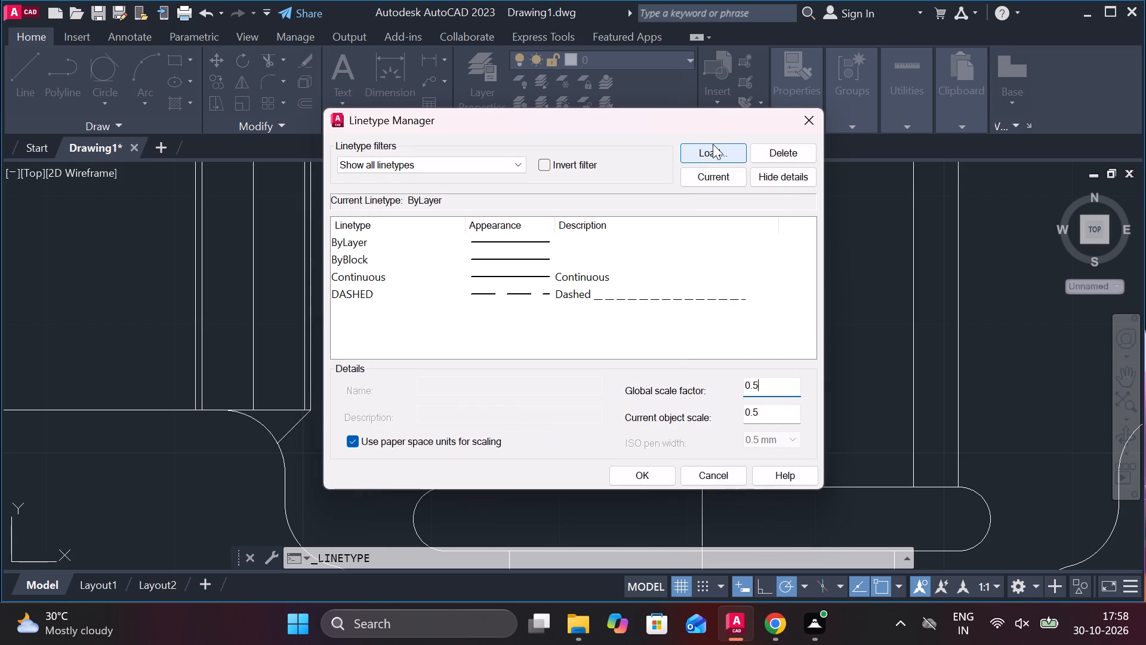
click(714, 149)
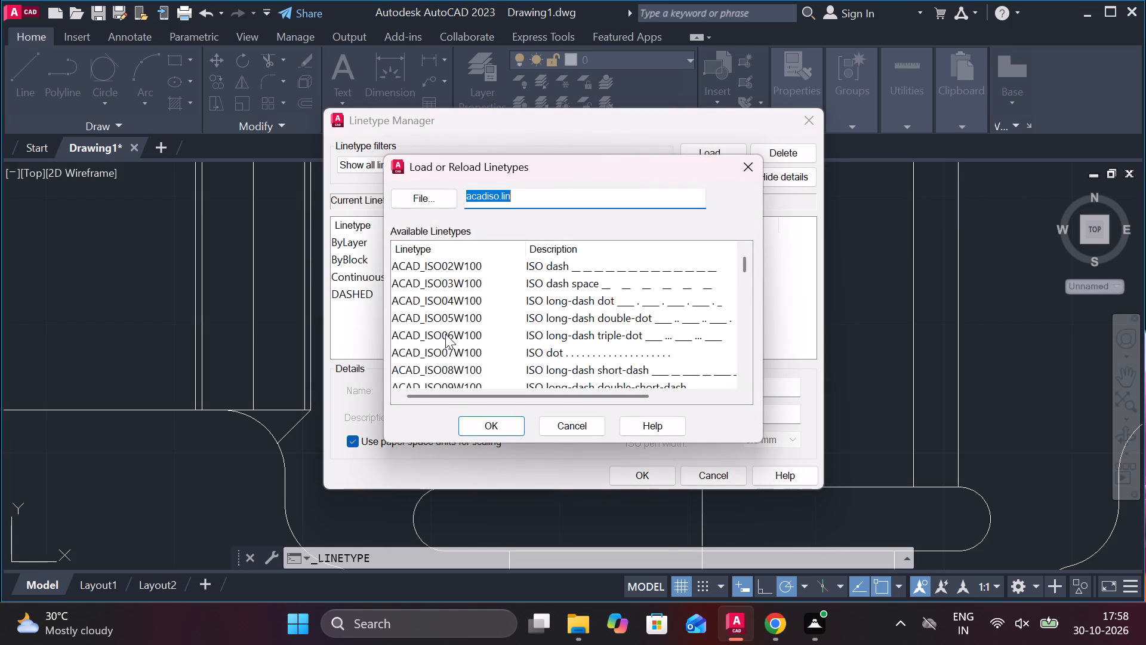
scroll(445, 335, down, 4)
click(420, 370)
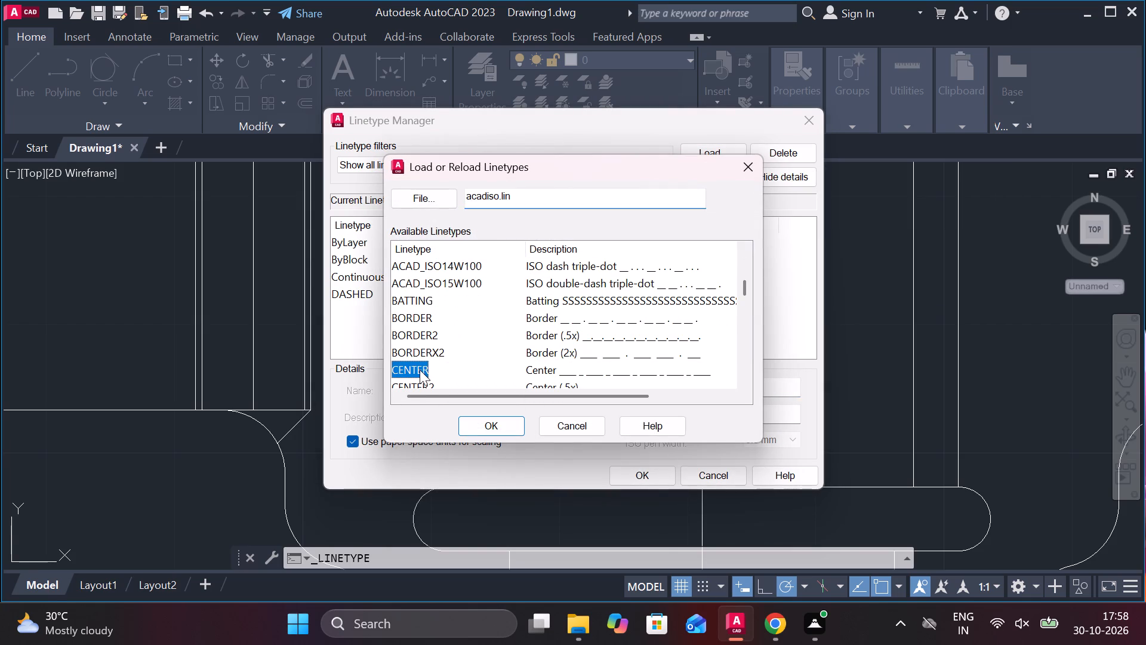
click(504, 425)
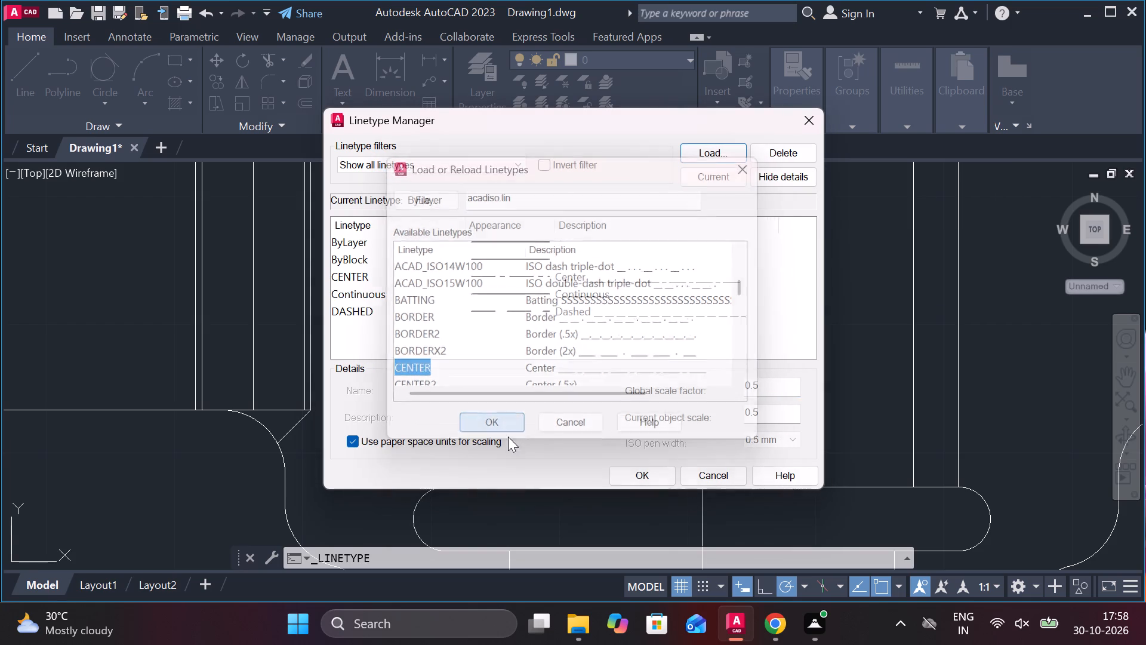
click(645, 482)
Assign the DASHED linetype to the left hole's two outer edge lines.
scroll(556, 447, down, 2)
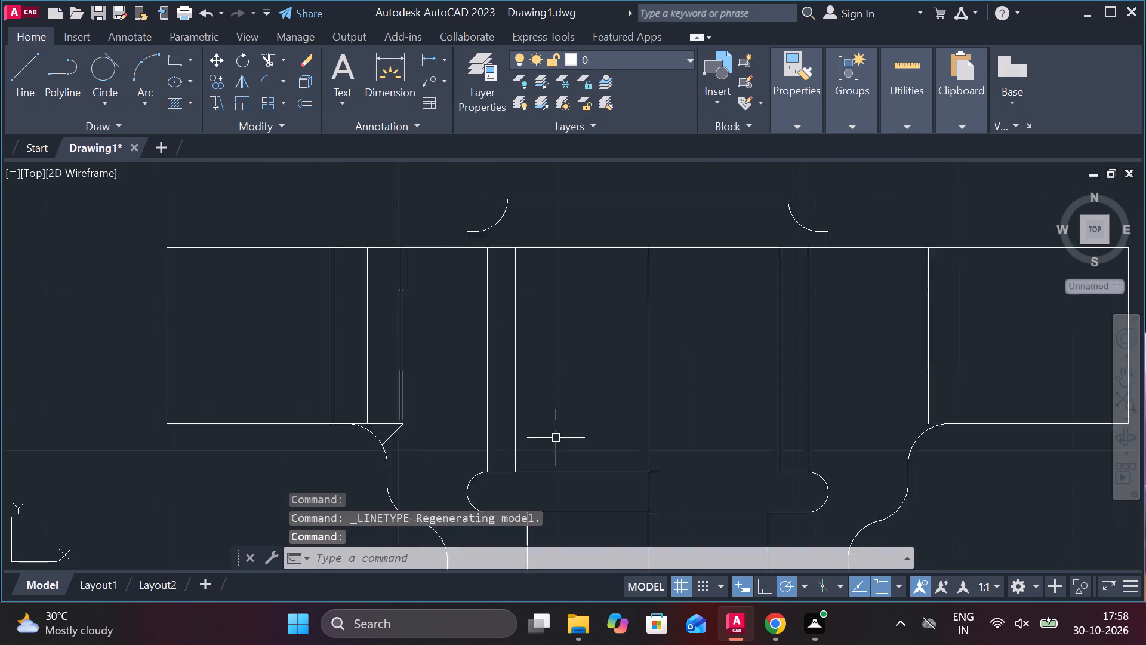
scroll(556, 437, down, 1)
scroll(466, 409, up, 4)
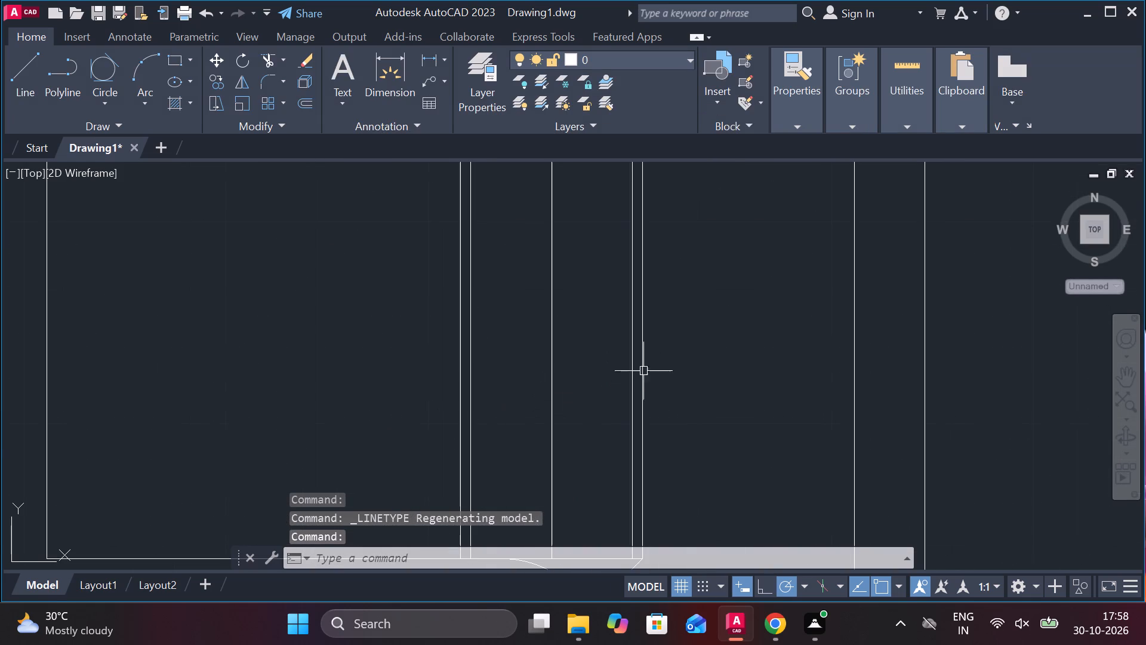
click(642, 371)
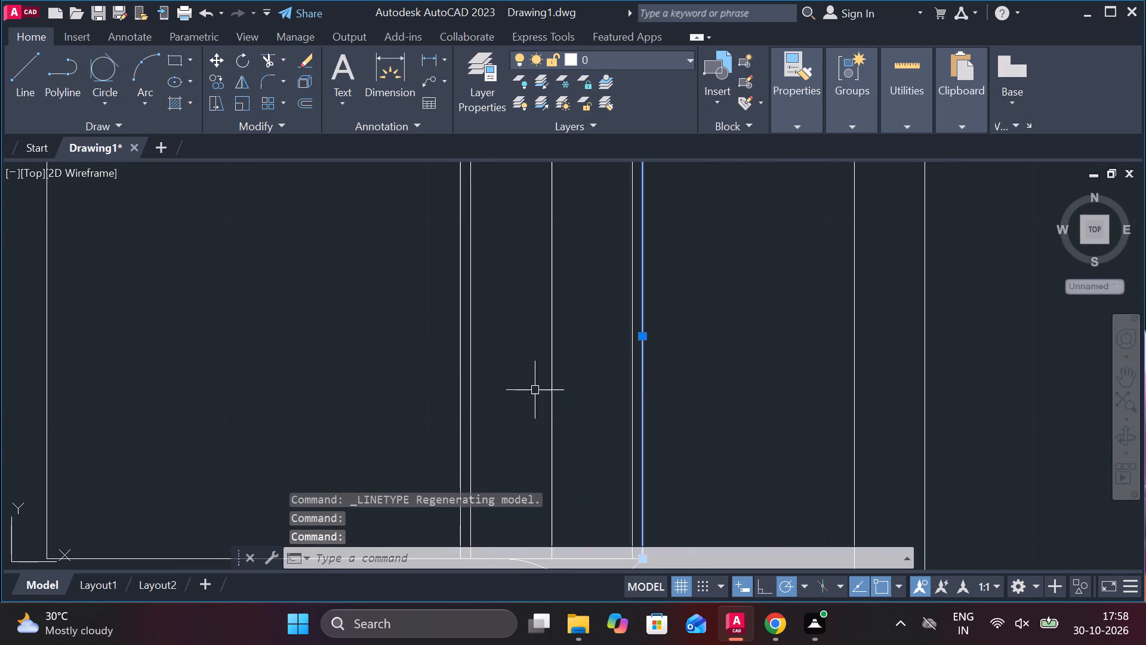
click(459, 377)
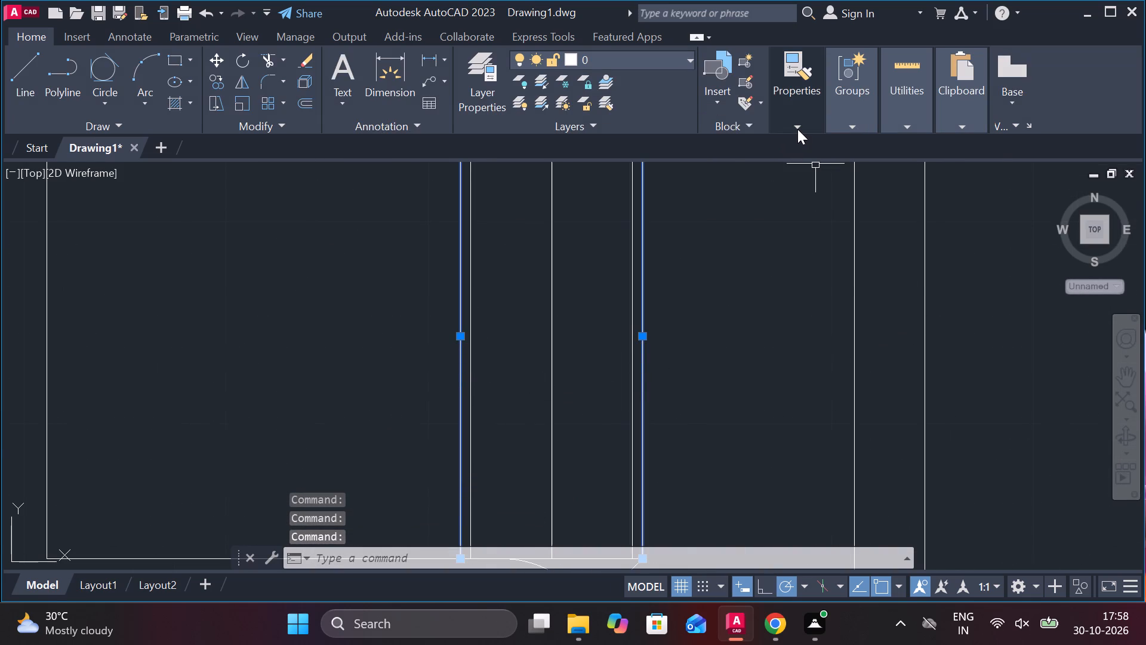
click(797, 129)
click(938, 189)
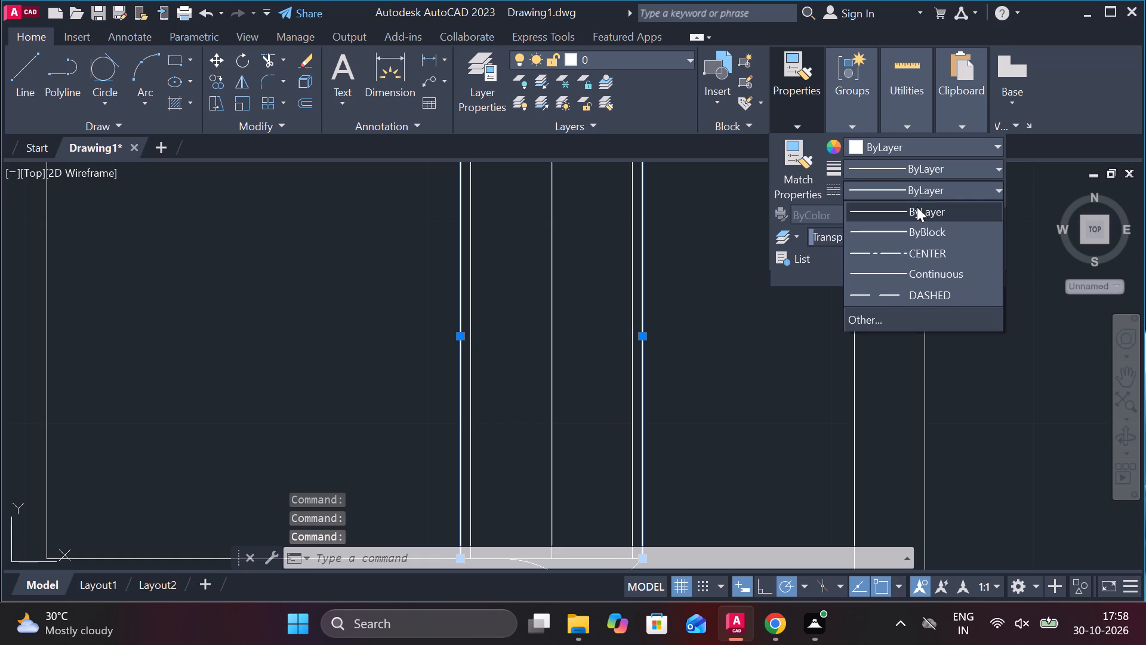
click(901, 295)
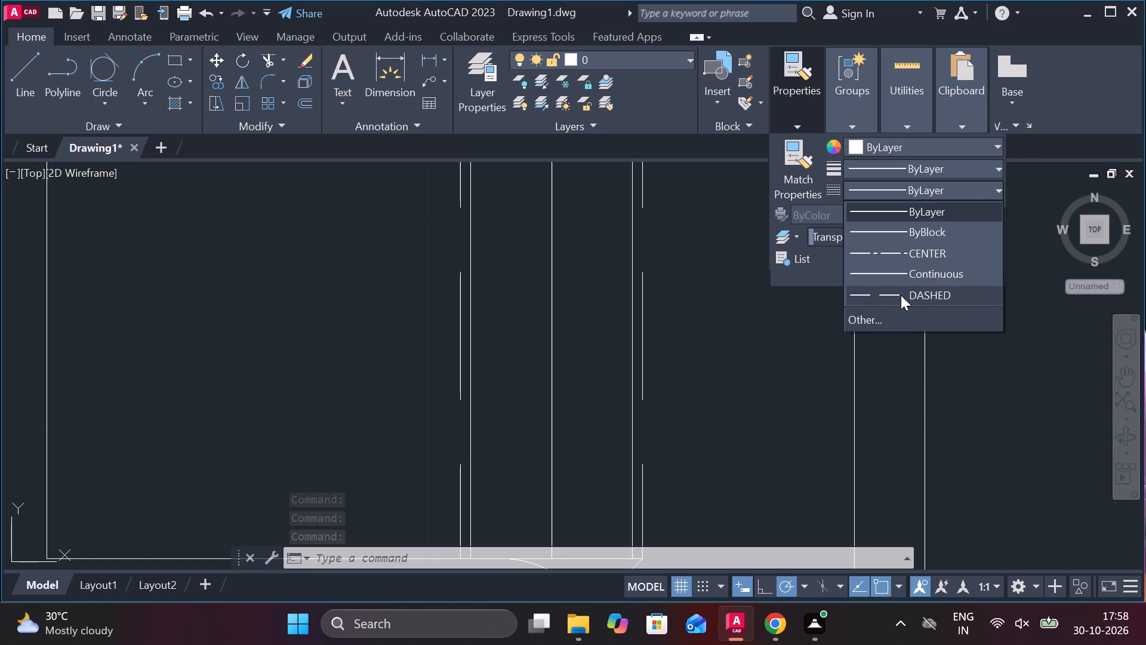
scroll(796, 303, down, 2)
scroll(272, 314, down, 3)
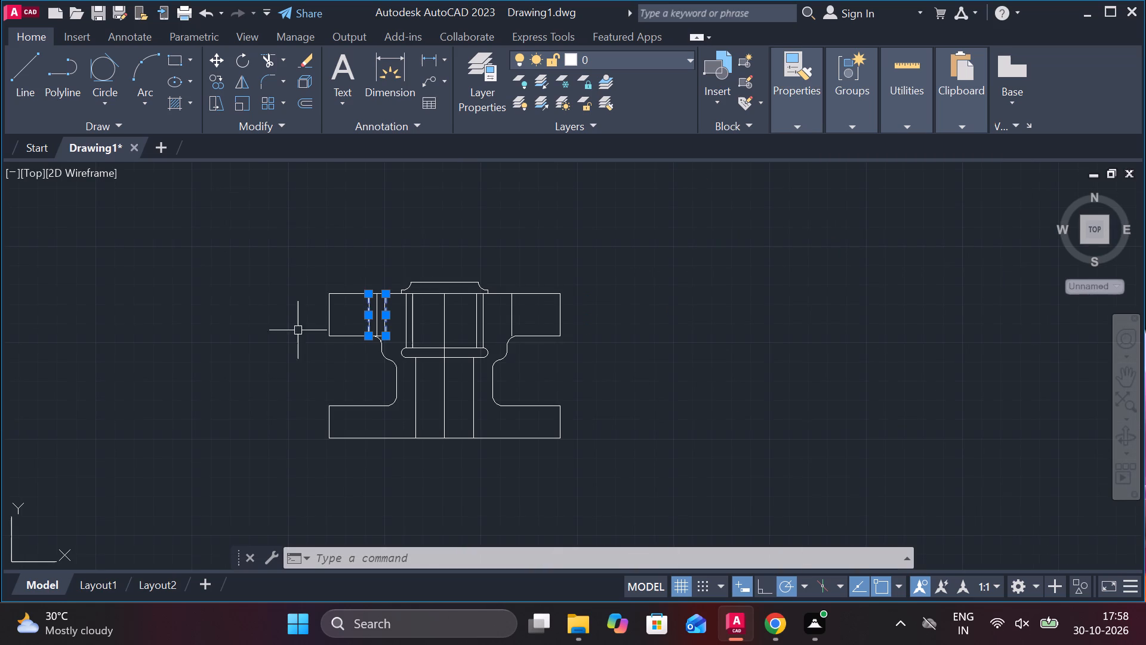
Copy the right hole's centre line 4.5 to each side to form the hole's two edge lines.
key(Escape)
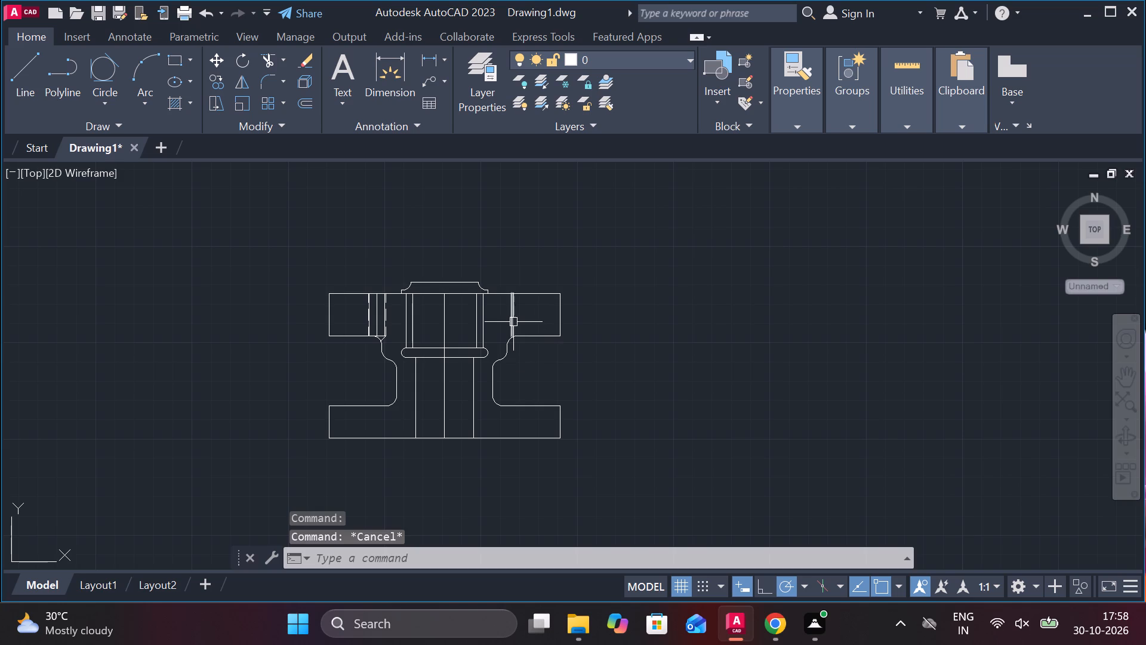
scroll(513, 321, up, 3)
click(497, 296)
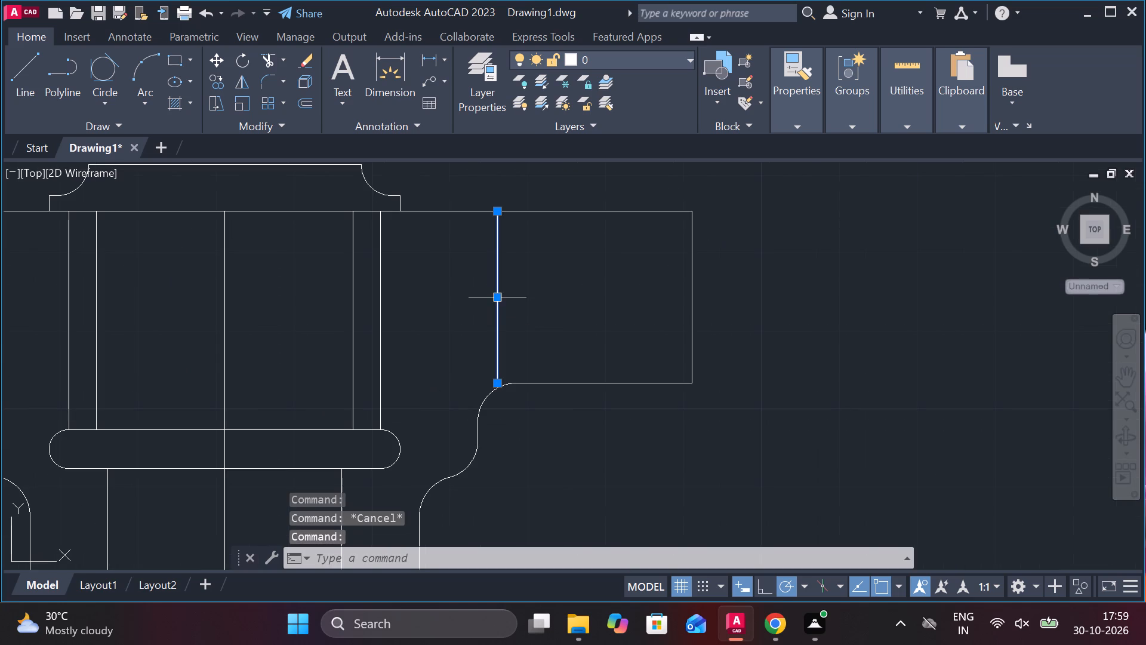
click(220, 80)
click(497, 301)
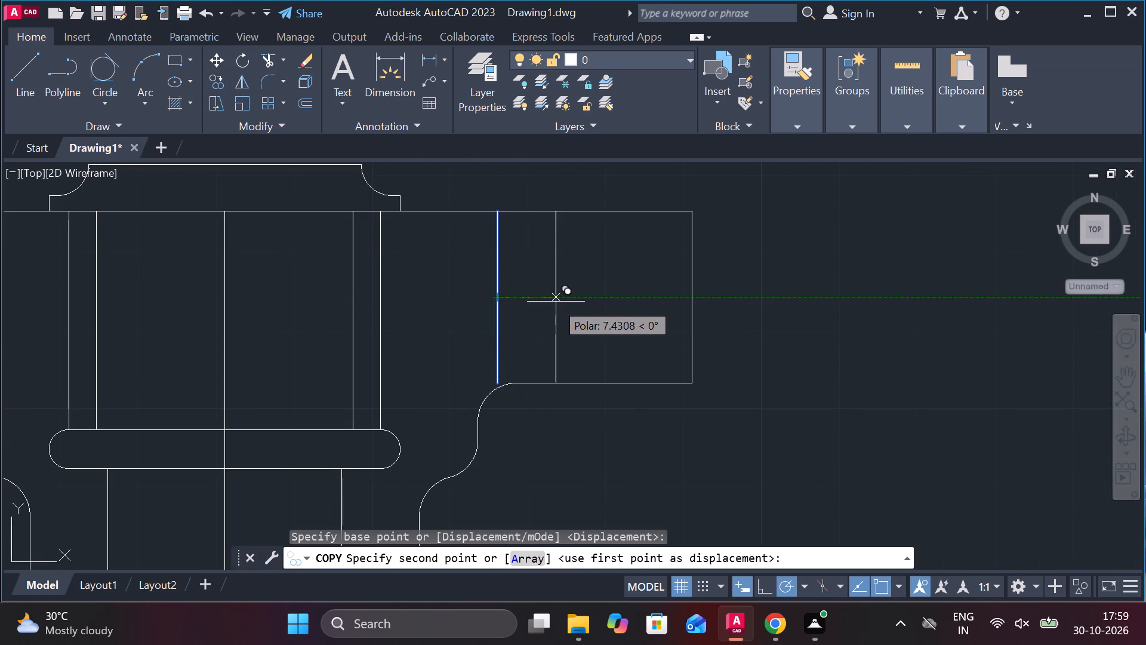
key(4)
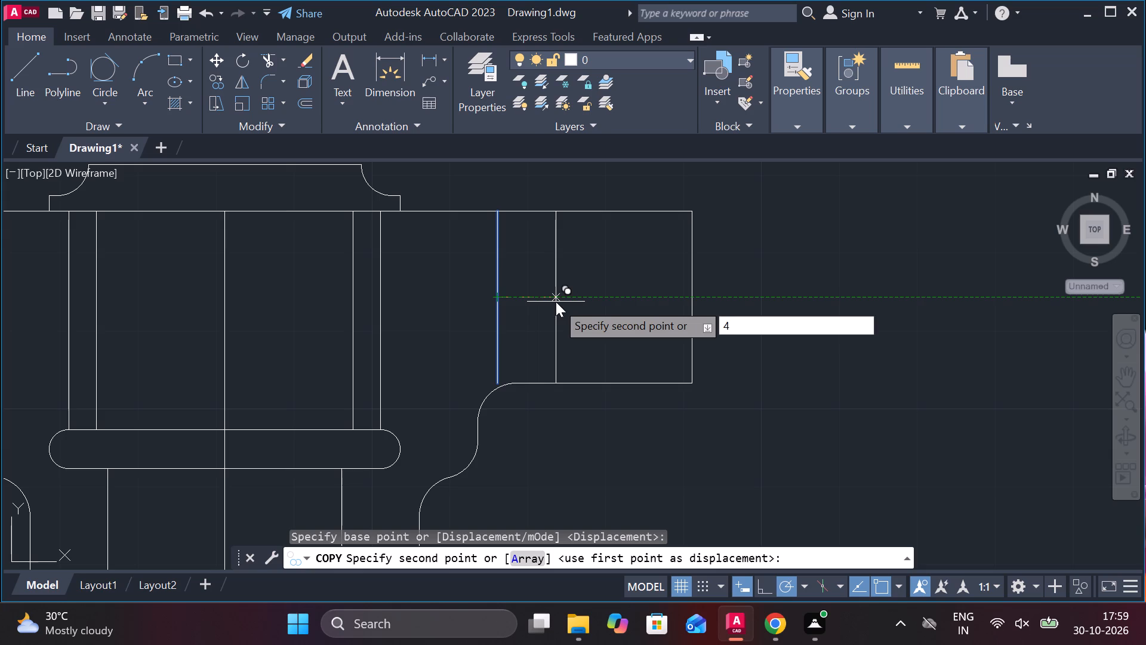
text(.5)
key(Return)
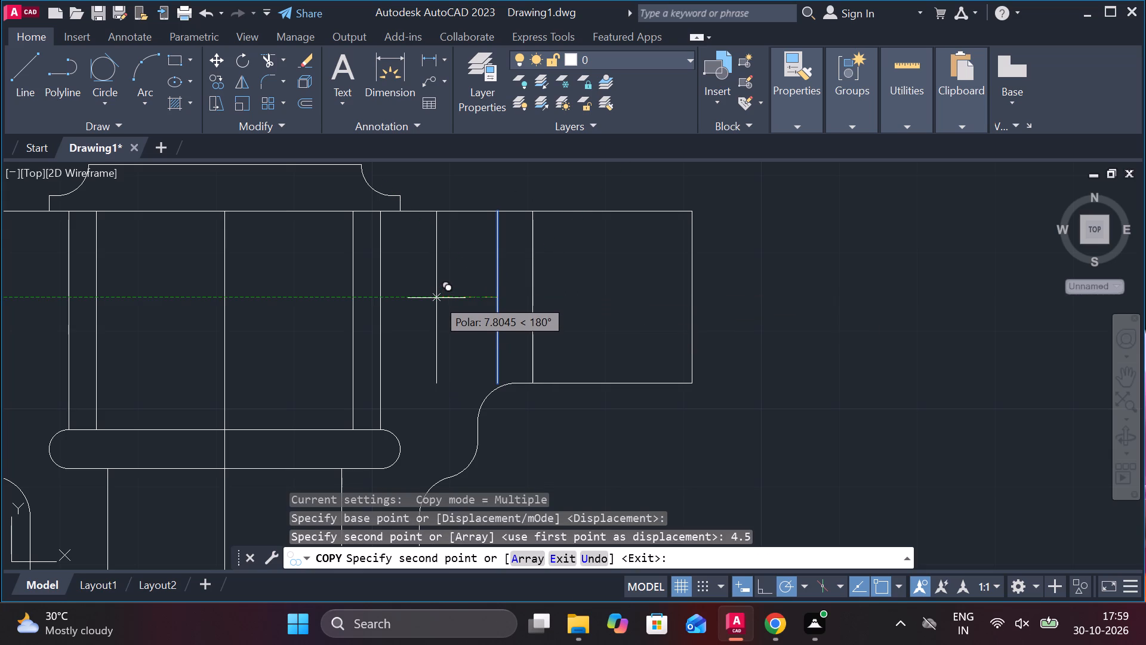
key(4)
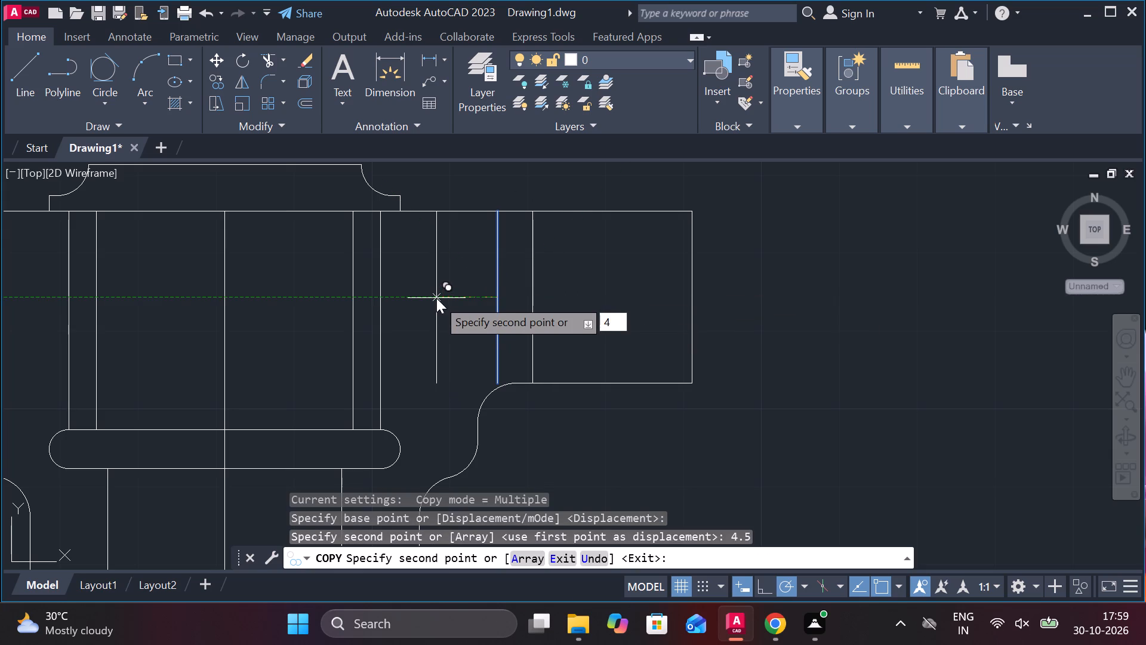
key(period)
key(5)
key(Return)
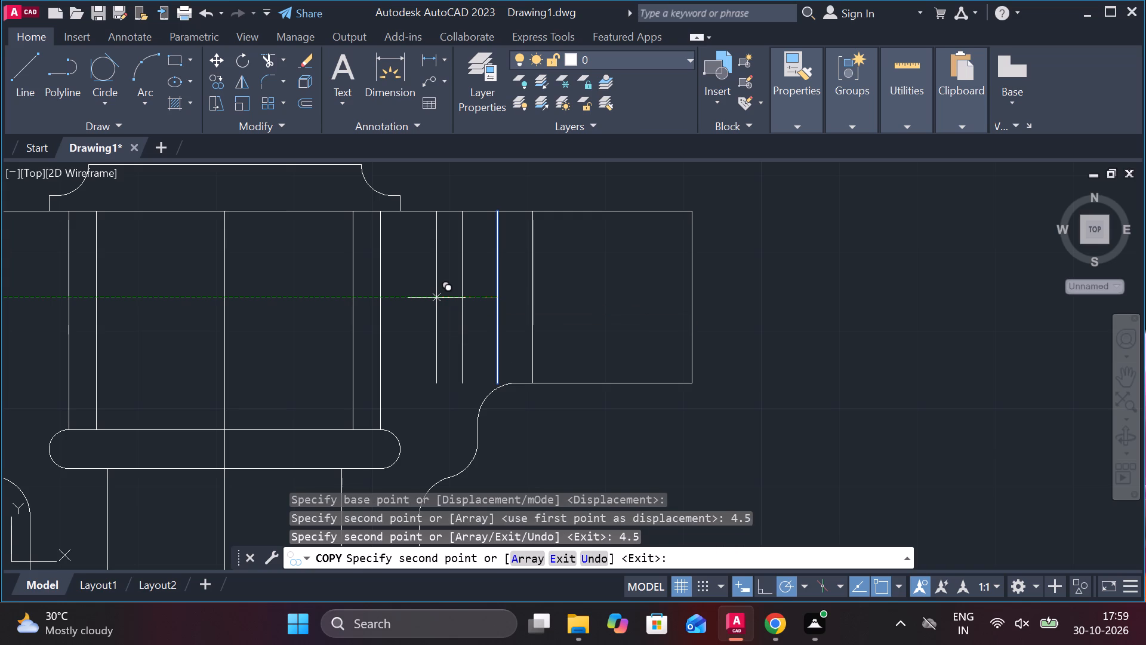
key(Escape)
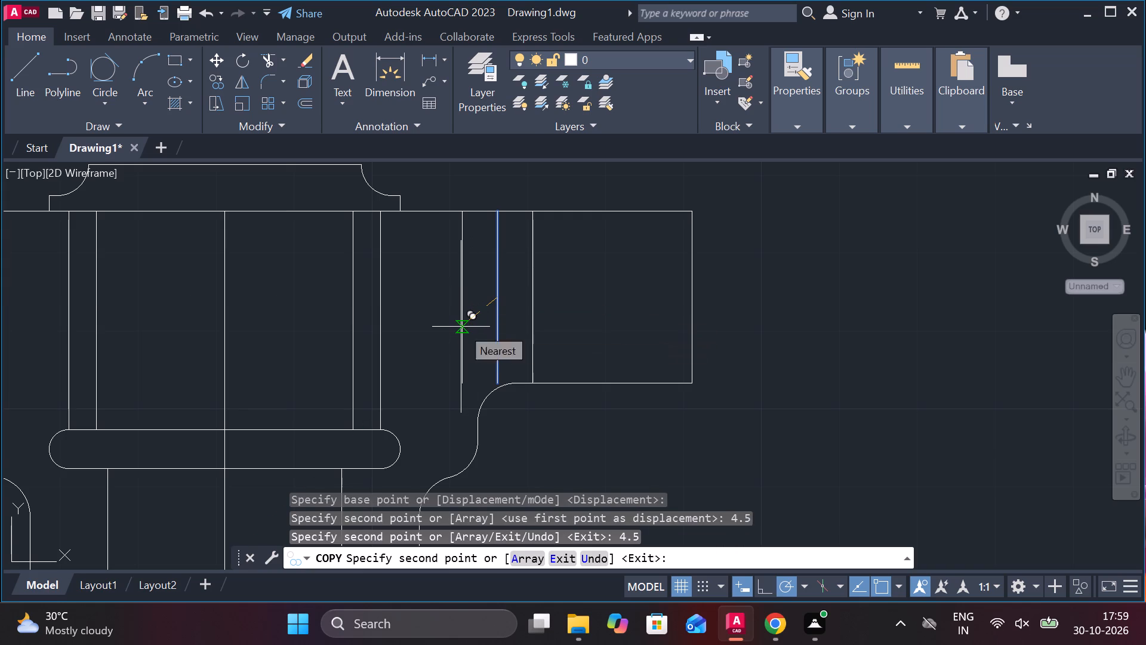
Draw a horizontal line joining the lower ends of the right hole's two edge lines.
click(25, 66)
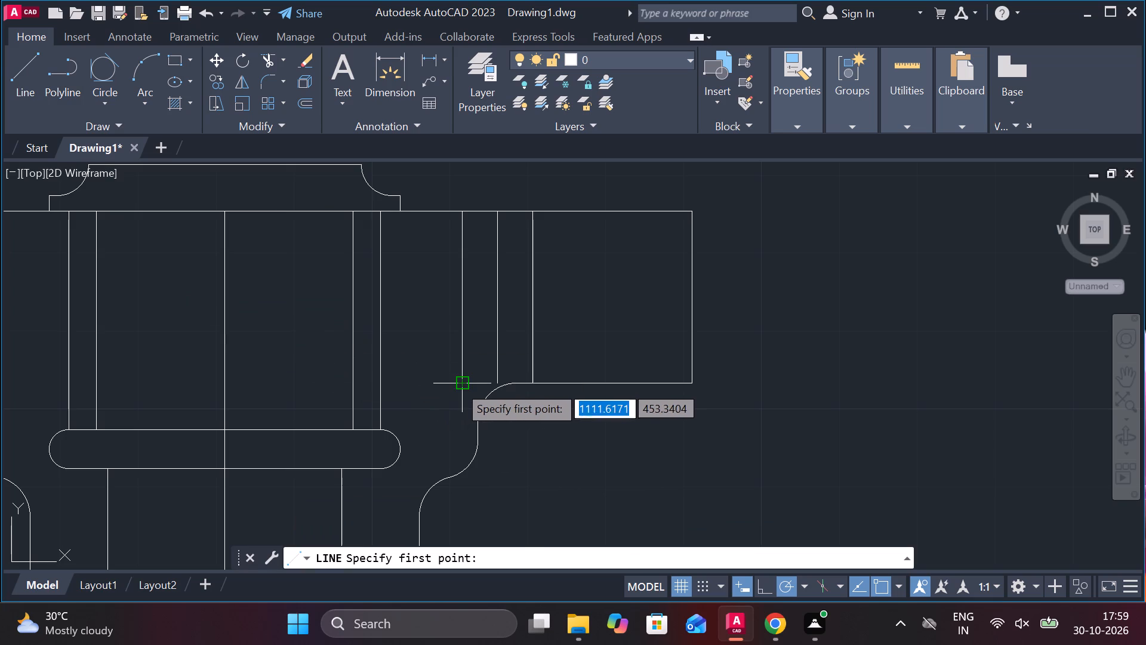
click(458, 385)
click(534, 380)
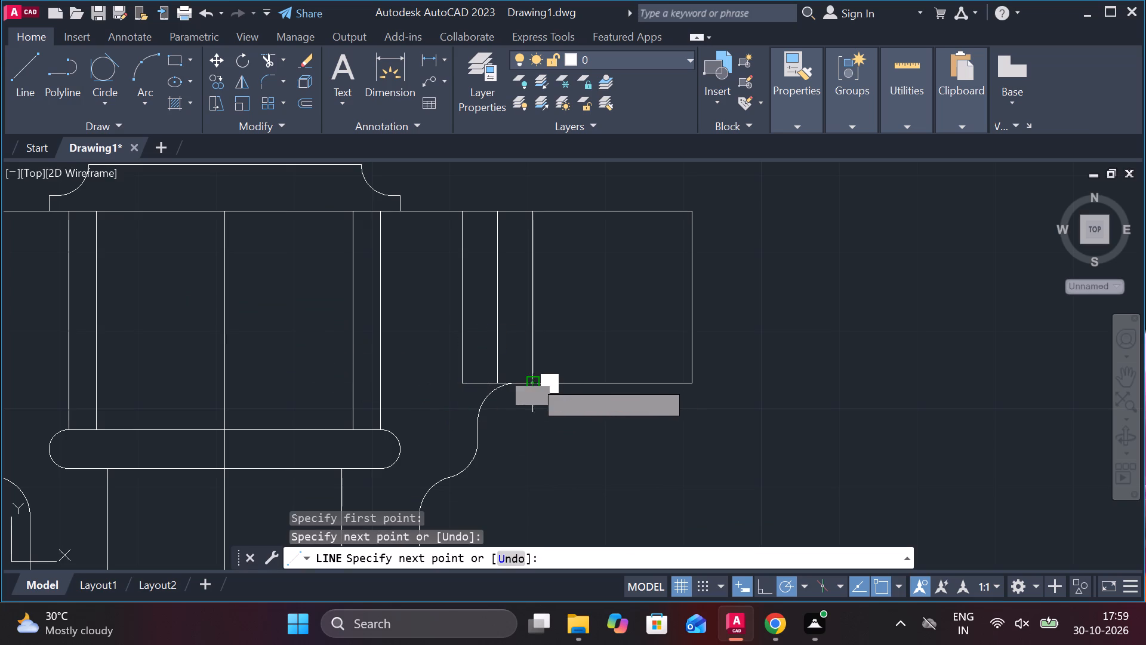
key(Escape)
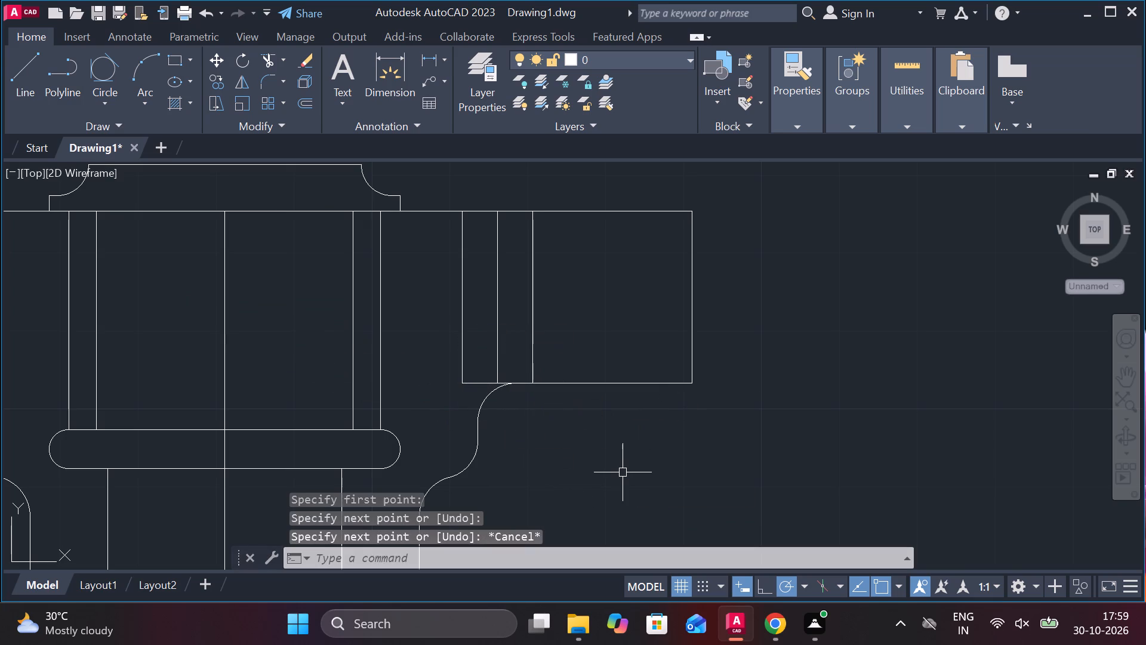
Copy the right hole's left edge line 0.5 inward, towards the hole's centre line.
click(463, 263)
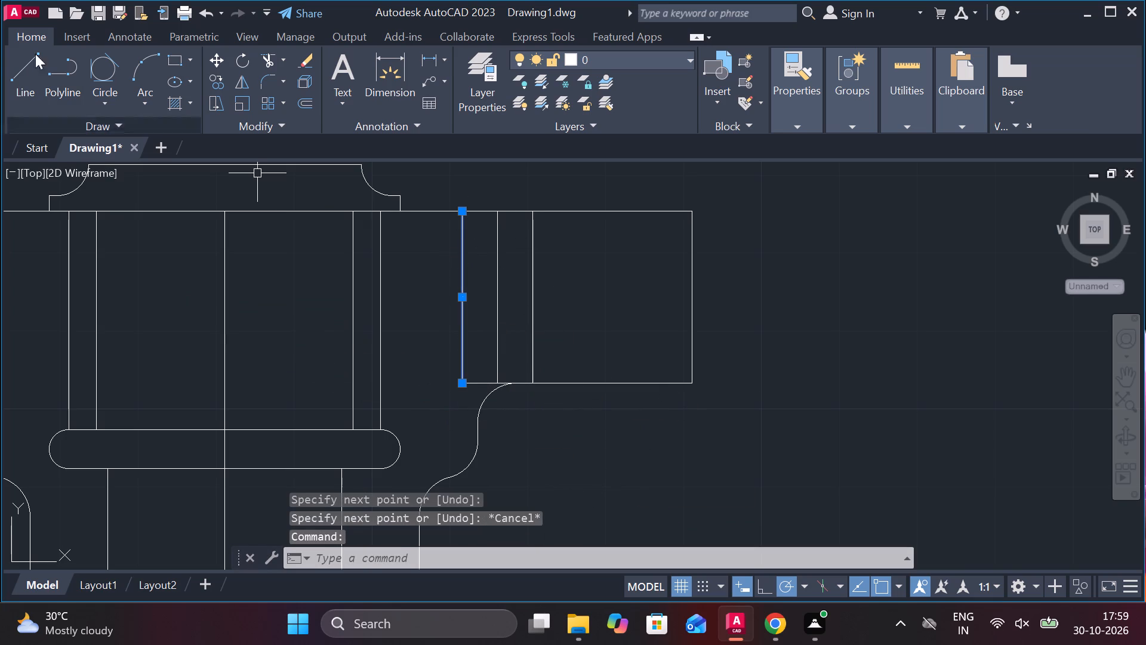
click(214, 79)
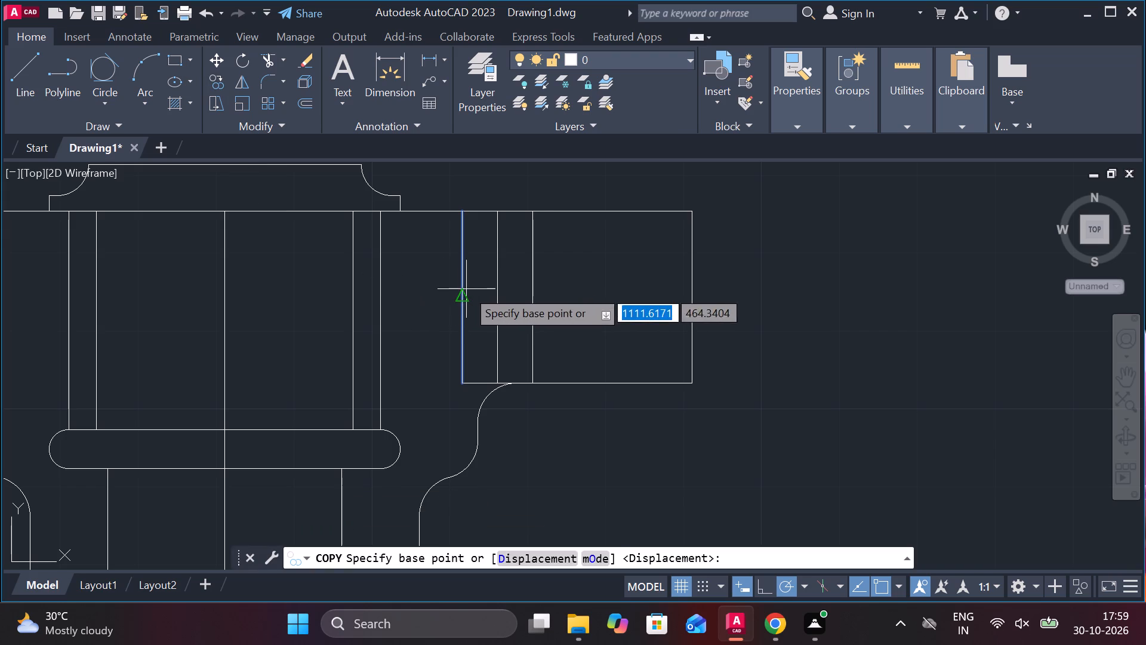
click(466, 296)
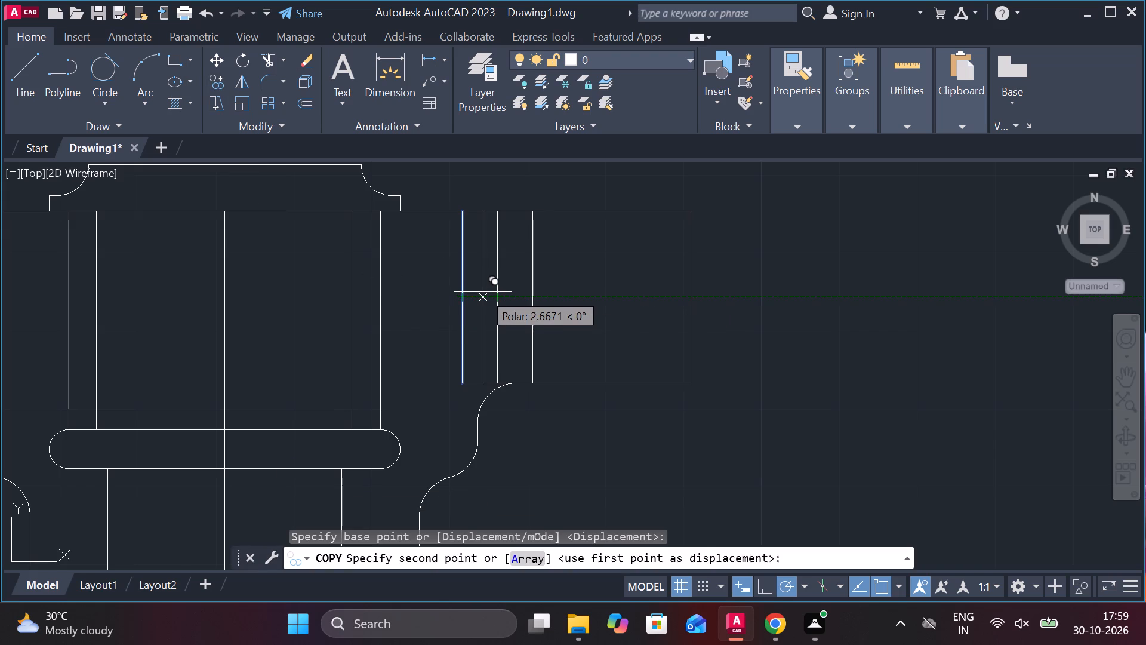
text(.5)
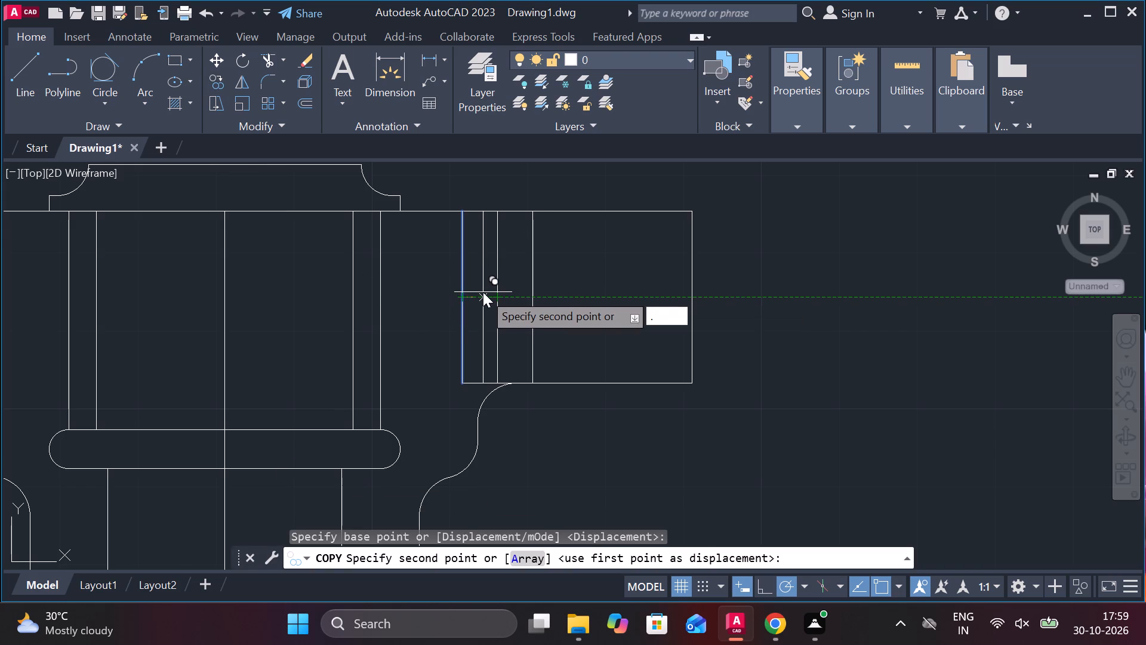
key(Return)
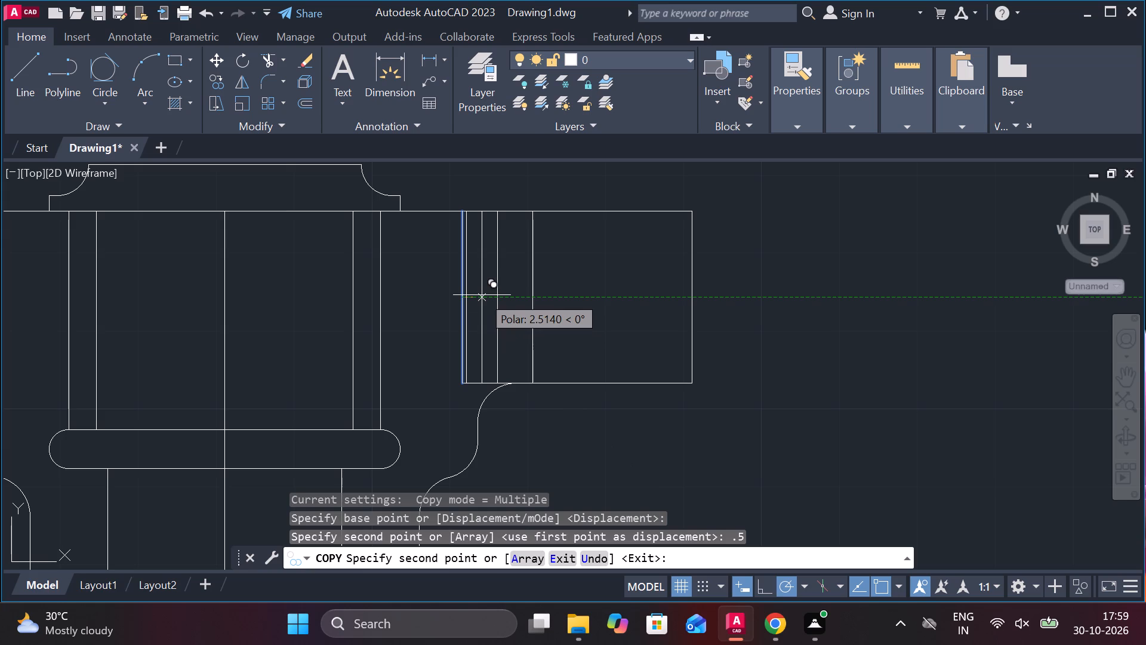
key(Escape)
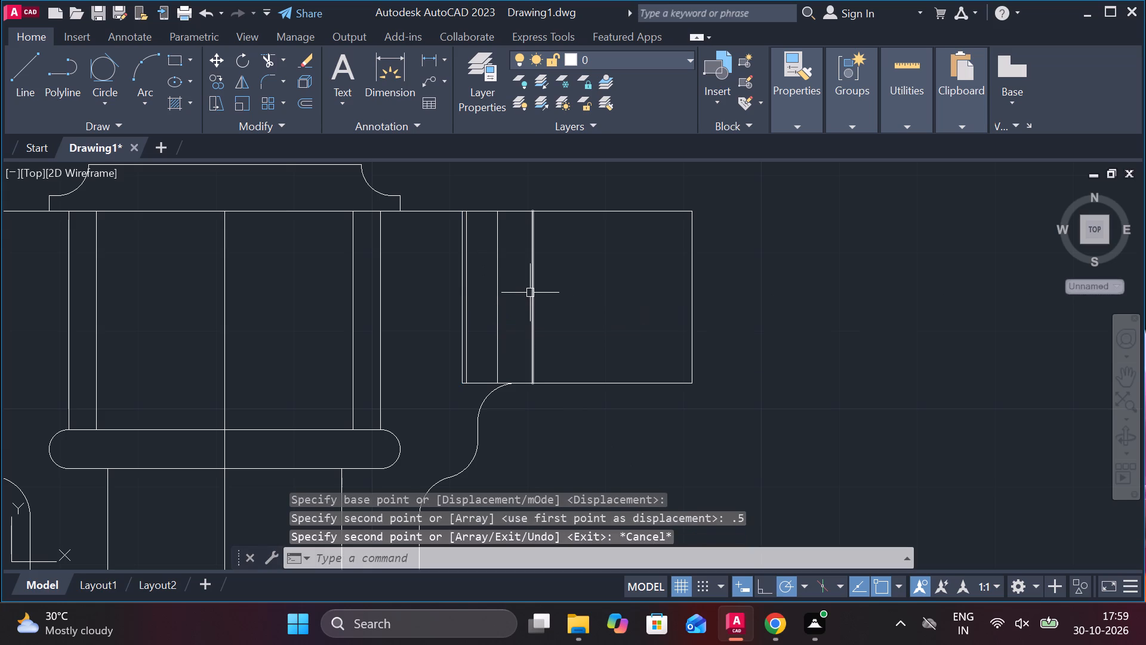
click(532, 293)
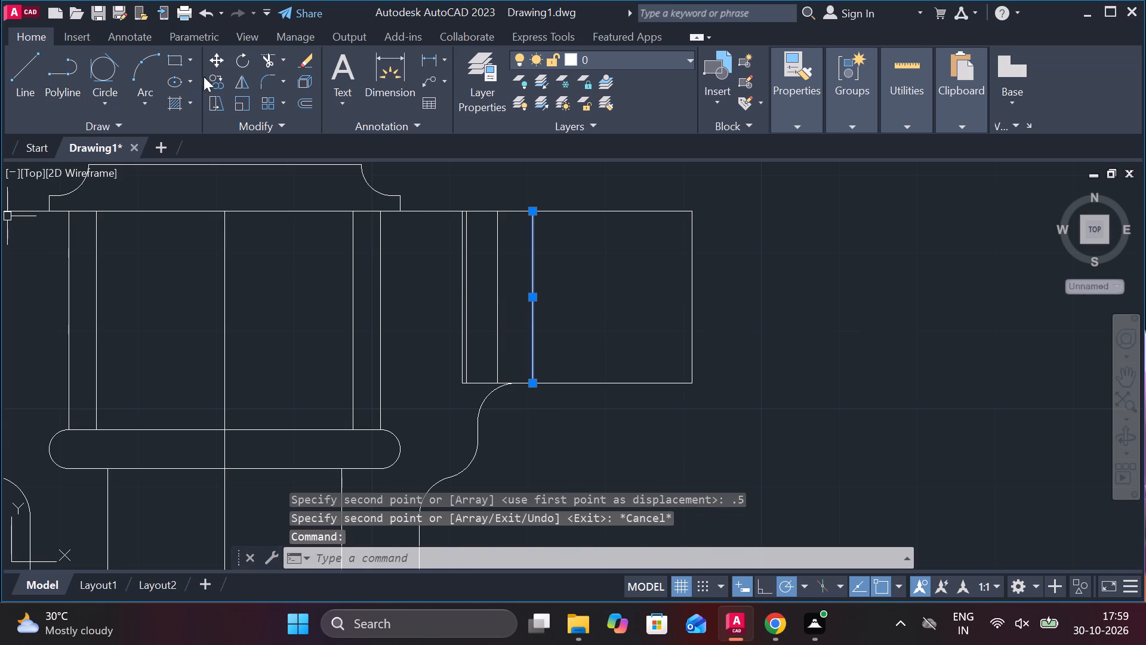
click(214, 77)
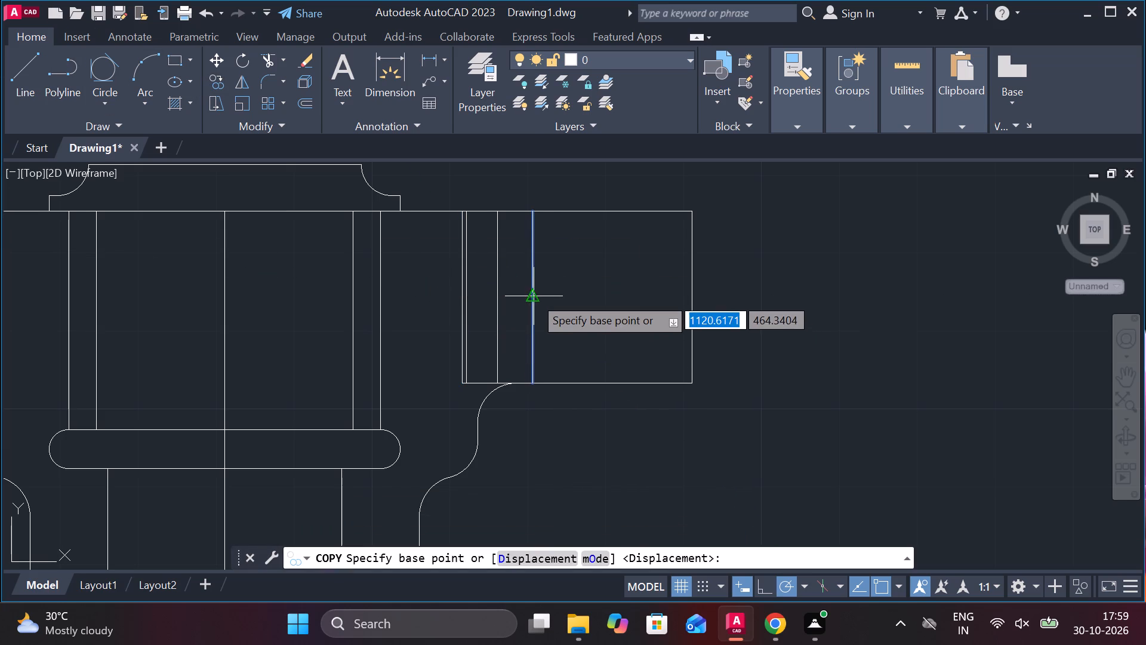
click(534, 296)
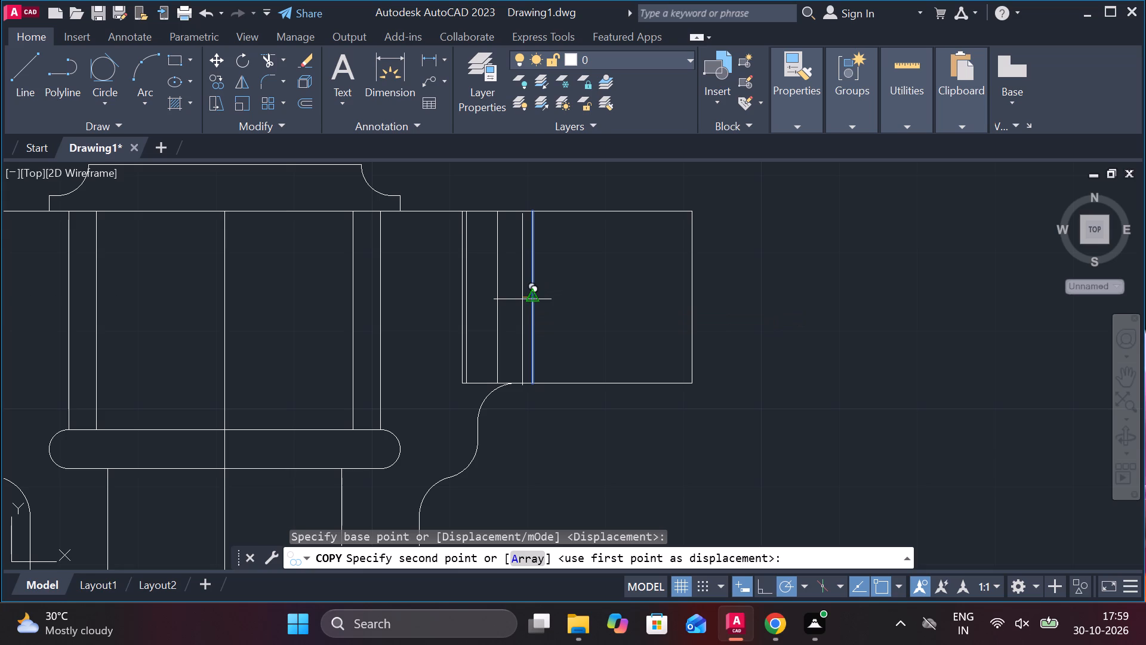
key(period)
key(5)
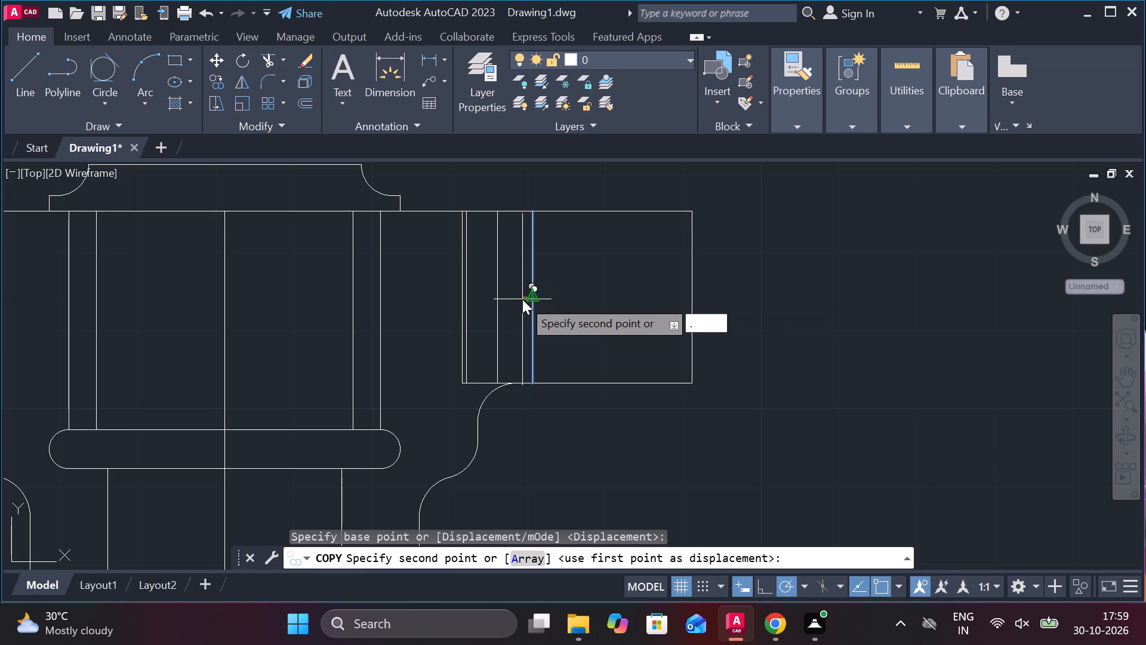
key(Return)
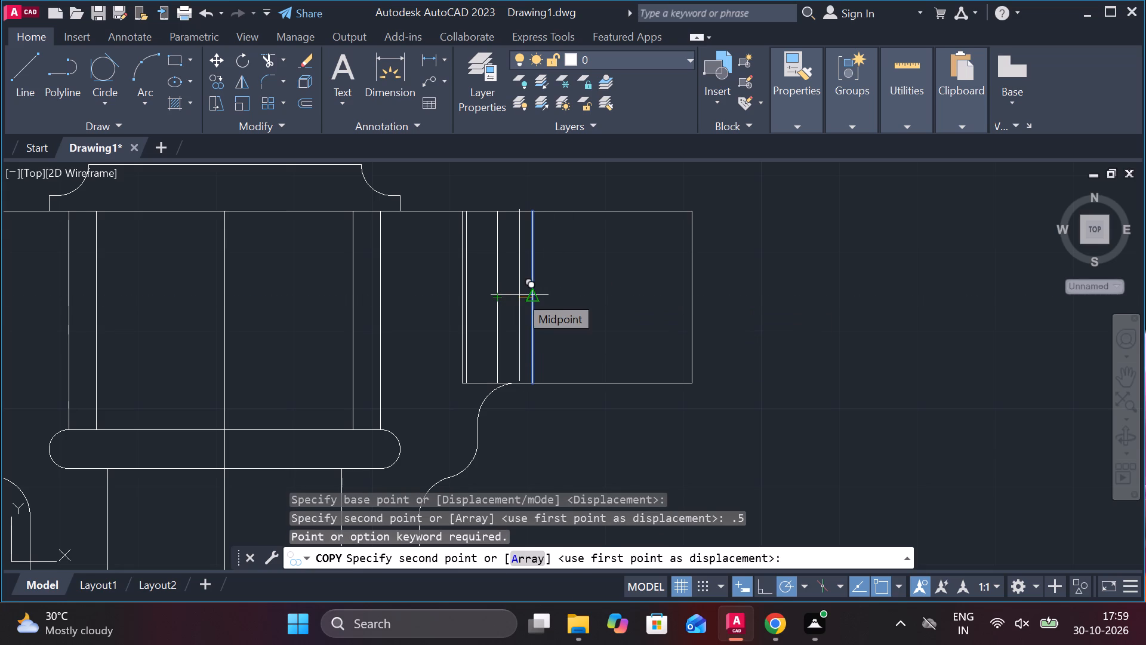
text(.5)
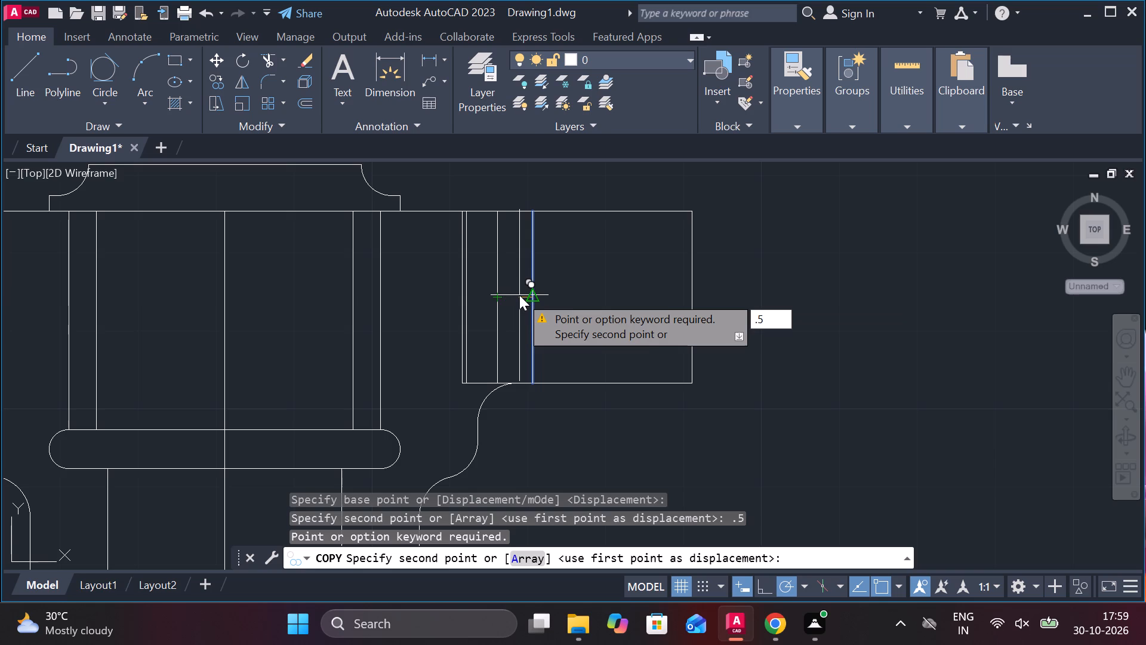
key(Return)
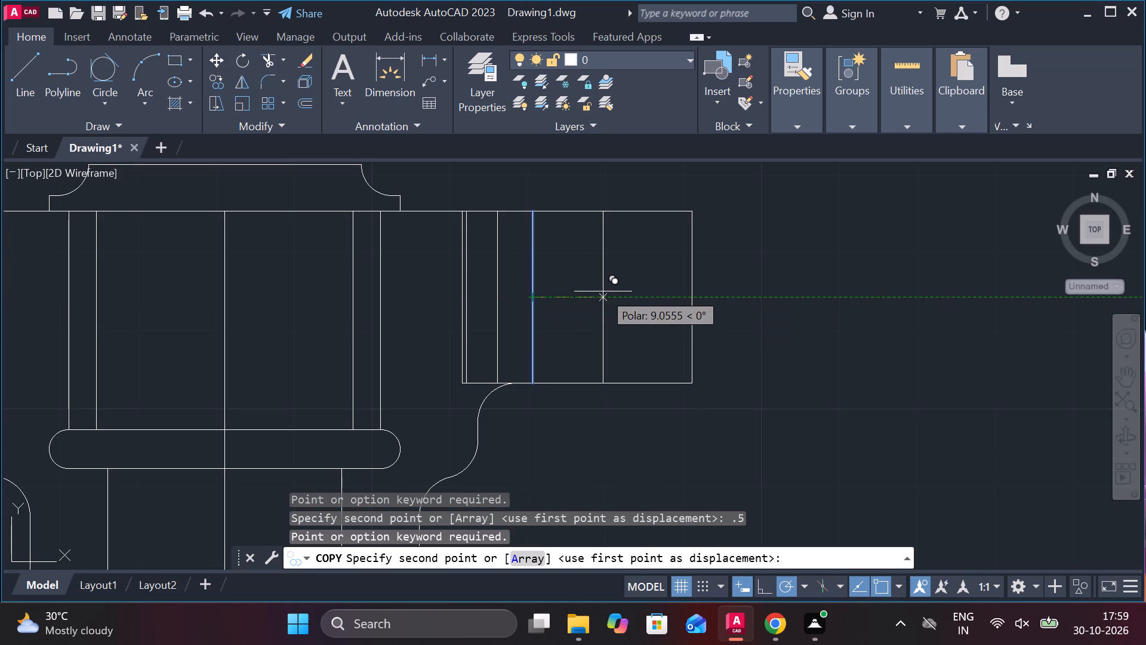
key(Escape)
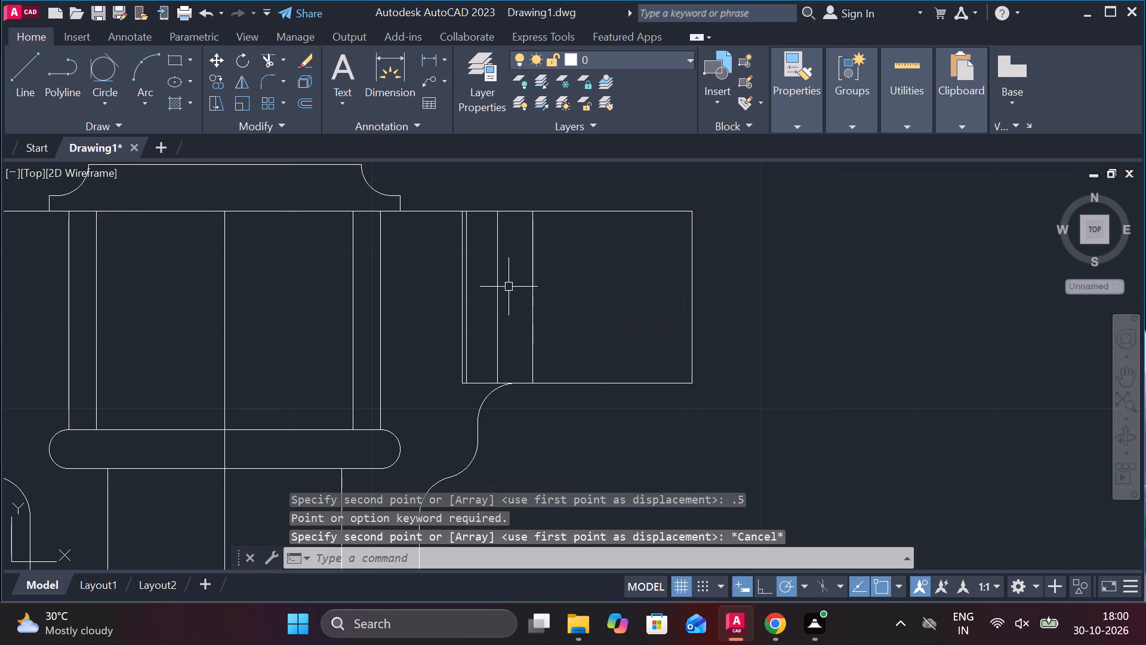
Copy the right hole's right edge line 0.5 inward, towards the hole's centre line.
click(532, 290)
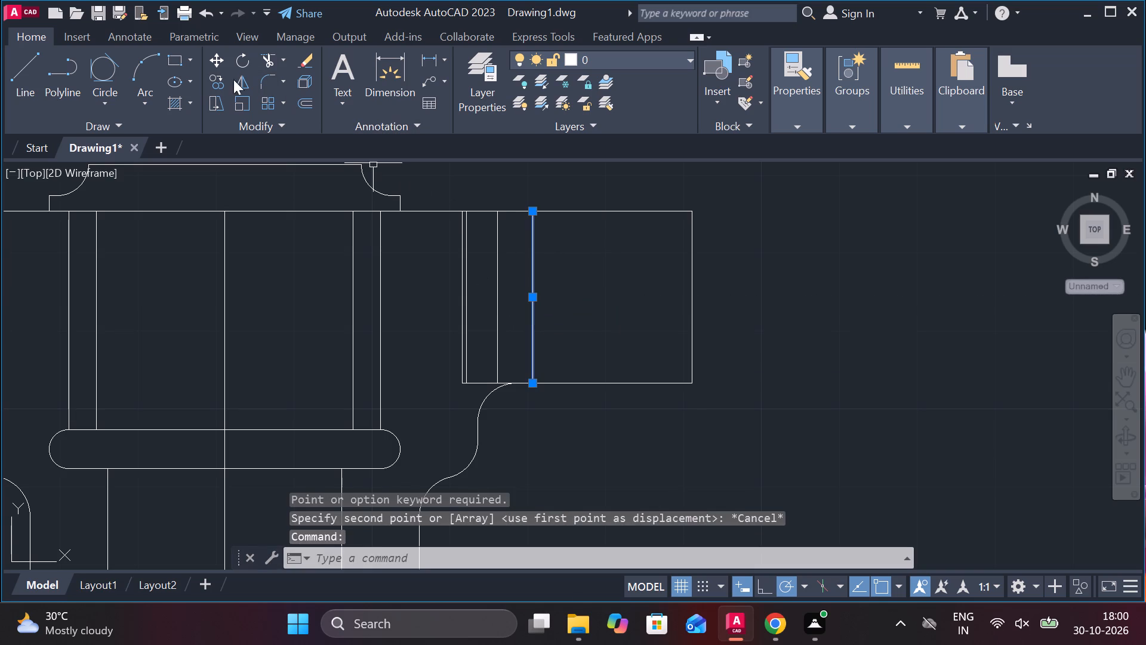
click(220, 81)
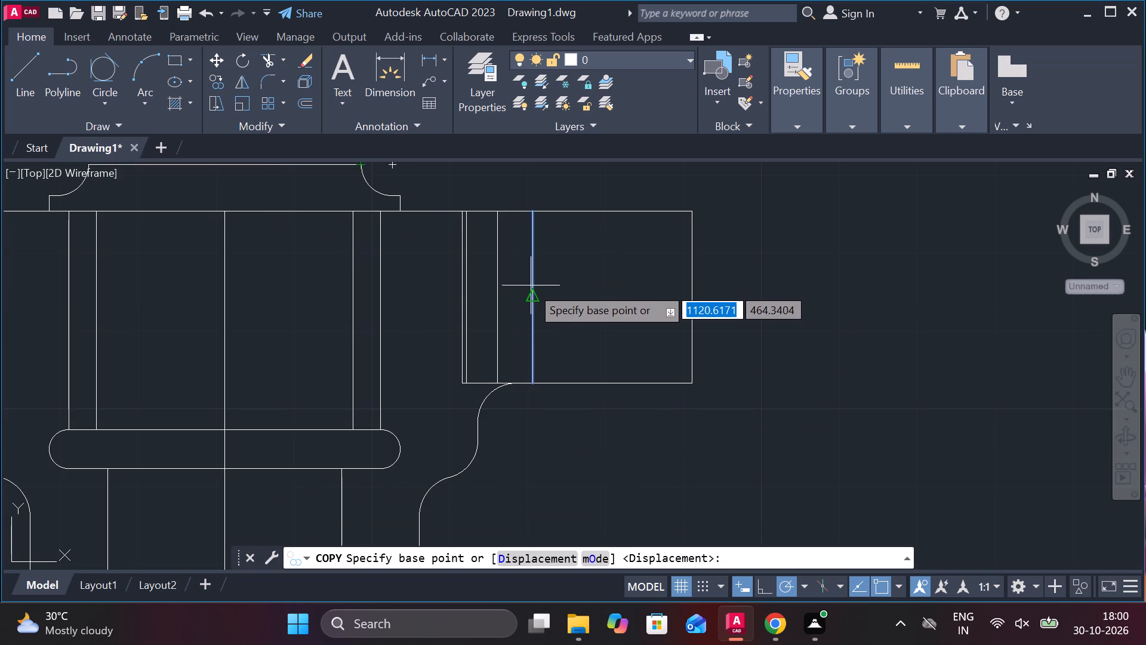
click(532, 291)
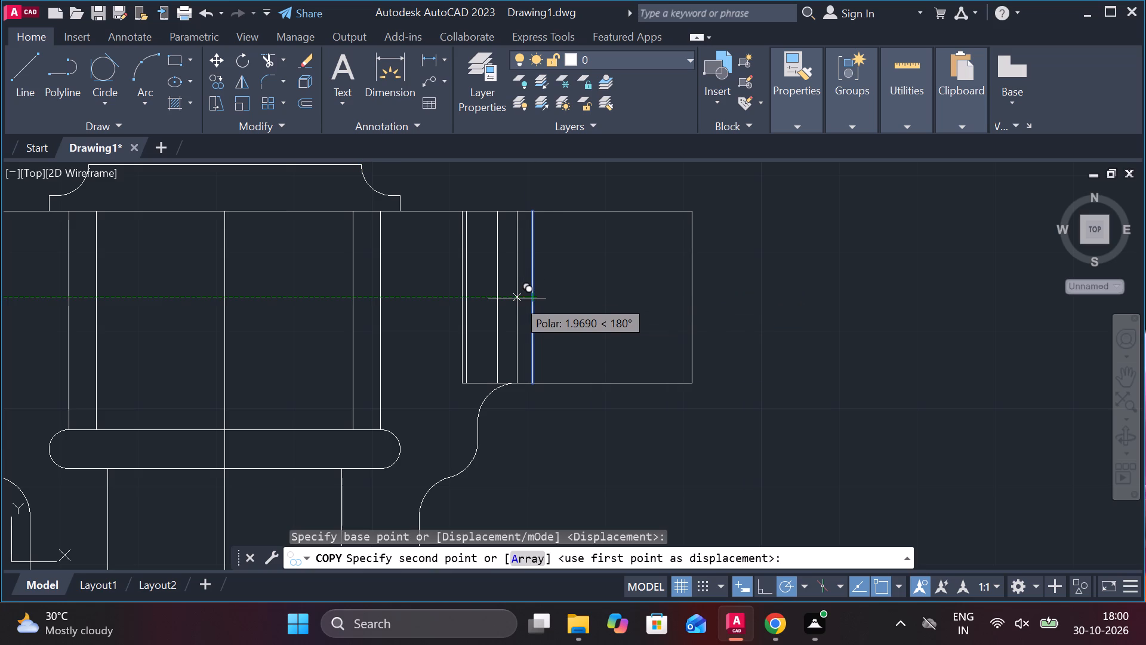
text(0.)
key(5)
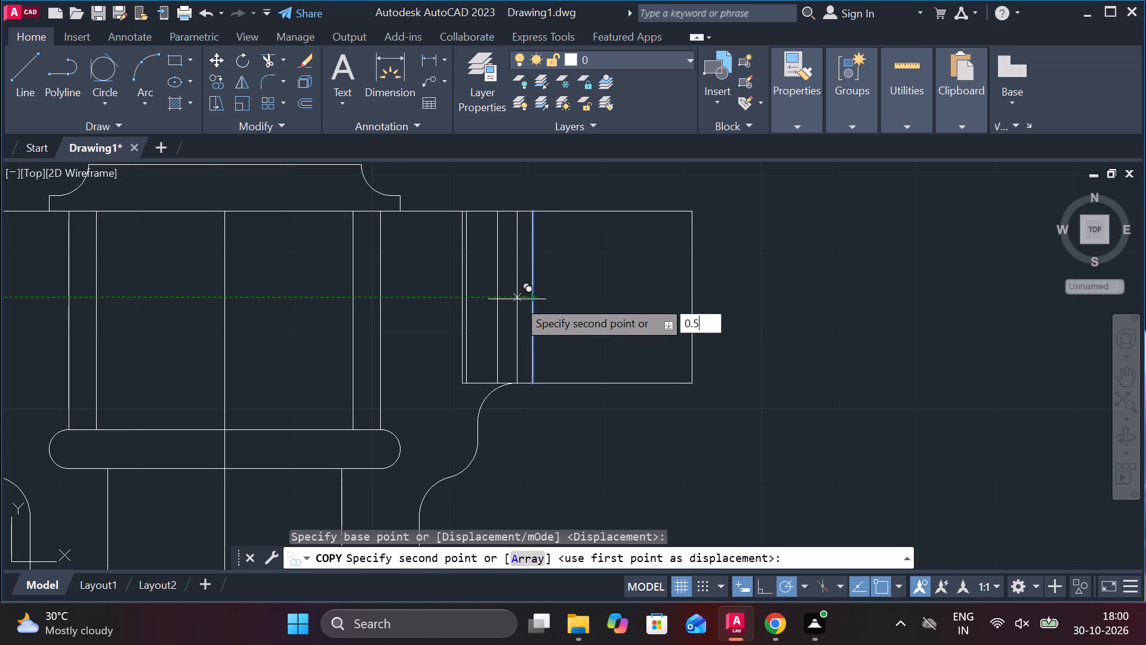
key(Return)
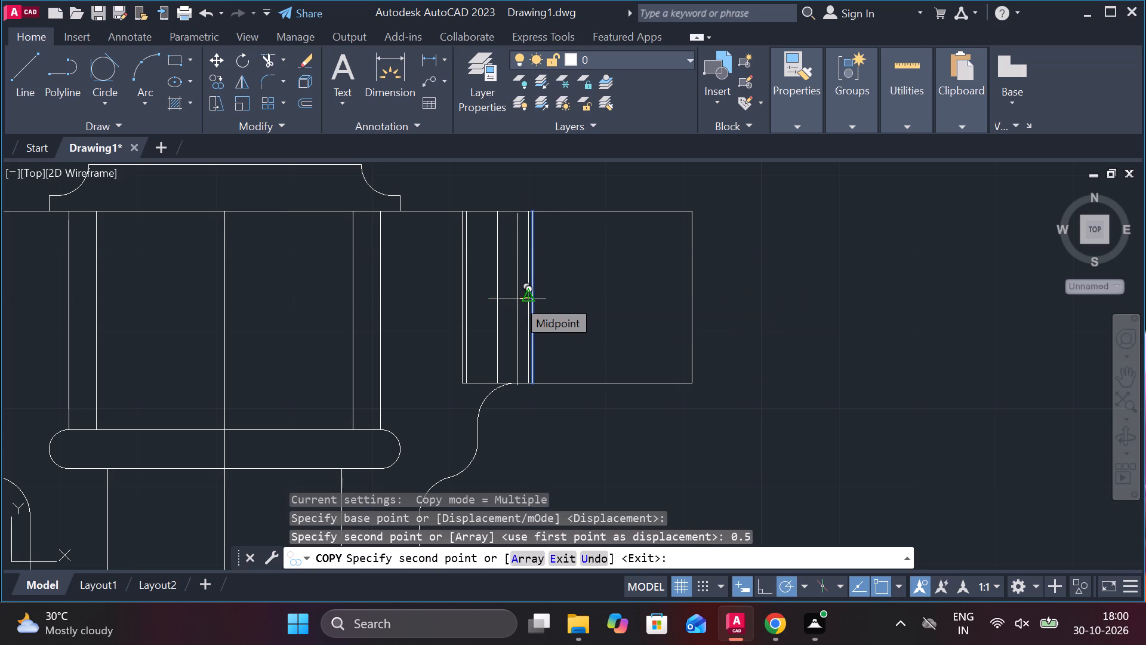
key(Escape)
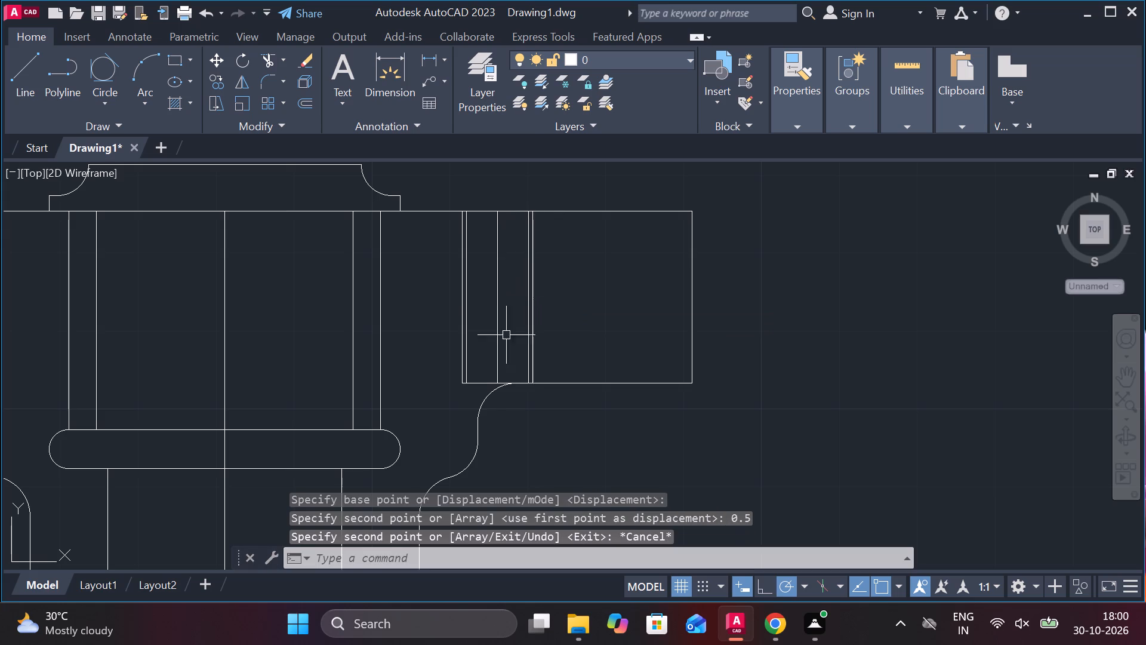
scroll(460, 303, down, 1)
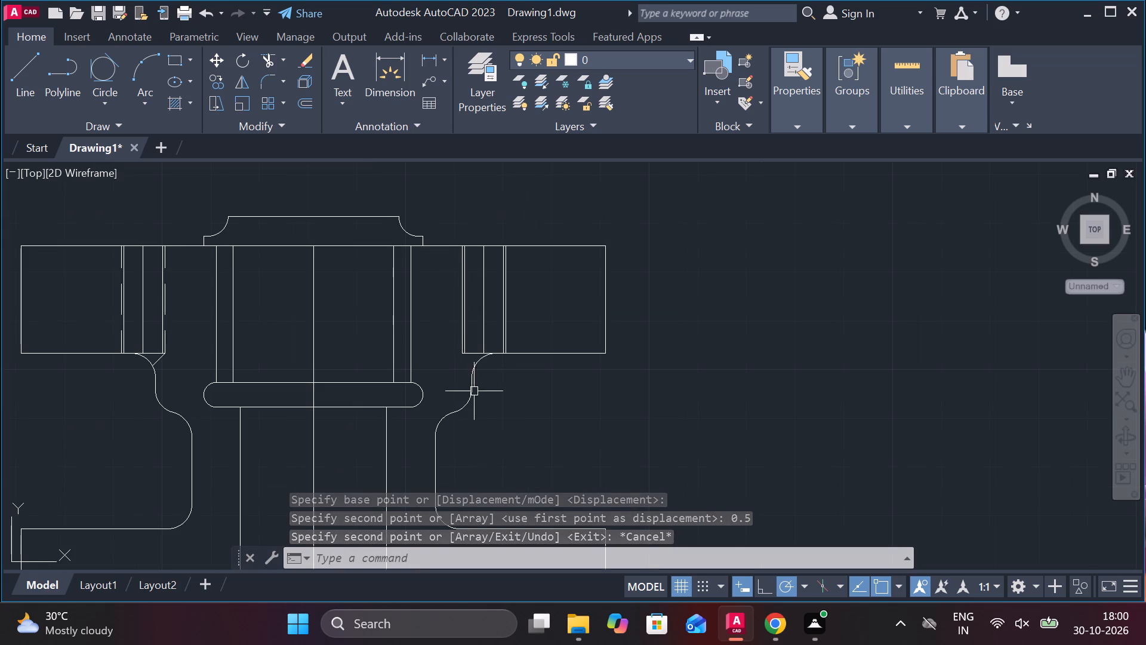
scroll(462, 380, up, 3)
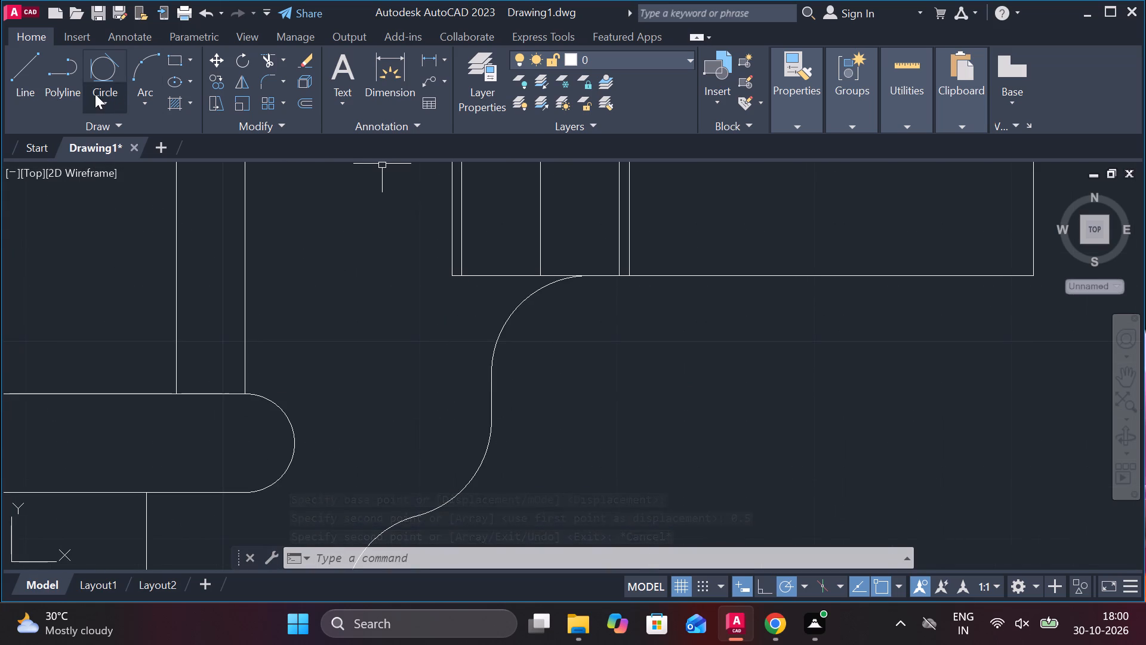
Draw a line about 9.9 long at 315° from the lower end of the right hole's left edge, crossing the S-curve.
click(14, 70)
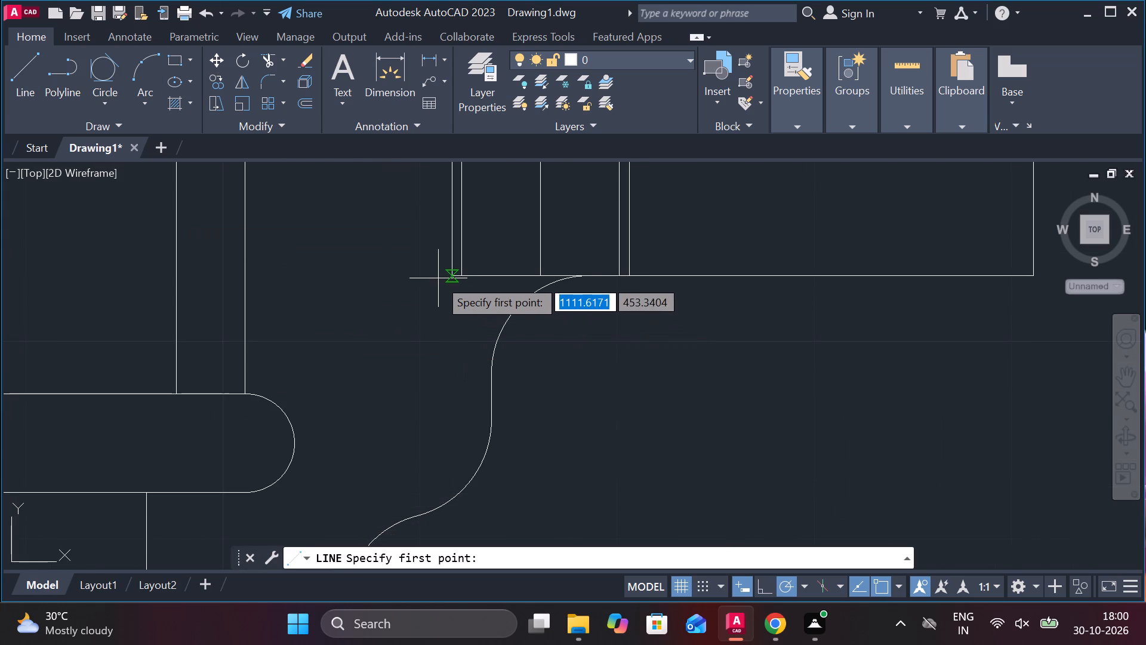
click(448, 278)
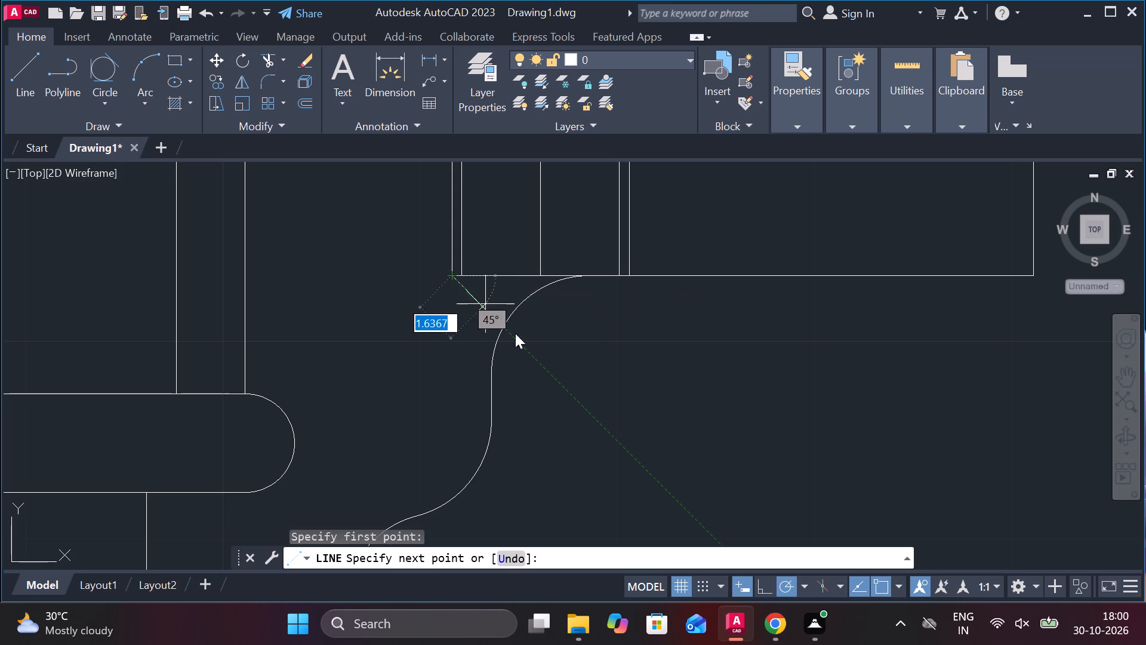
click(598, 407)
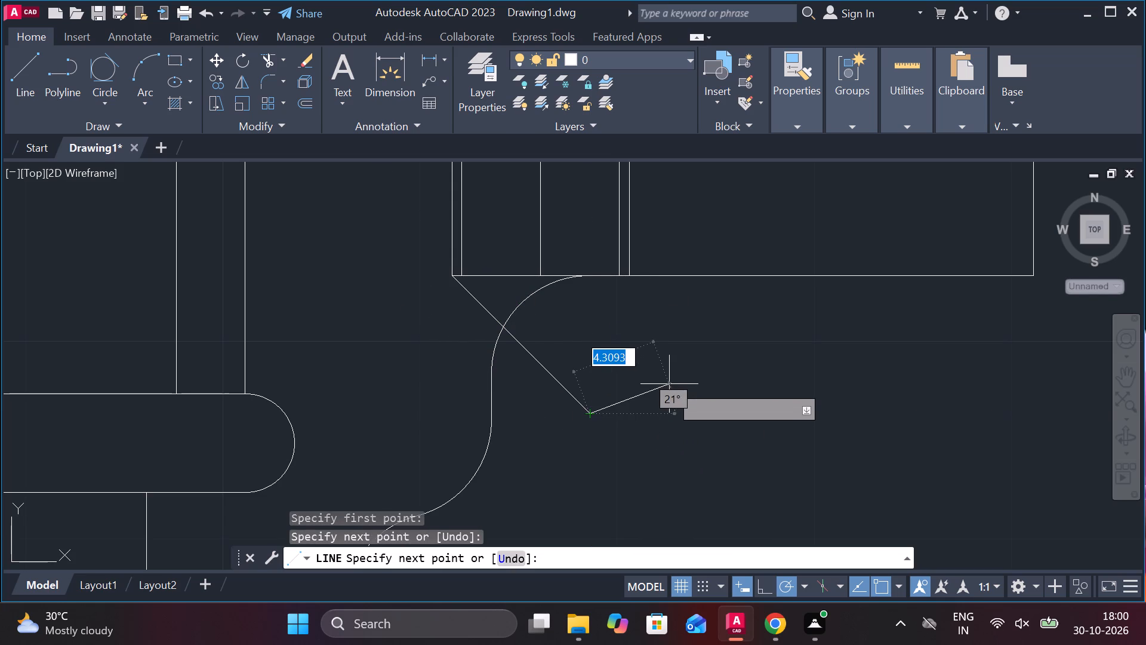
key(Escape)
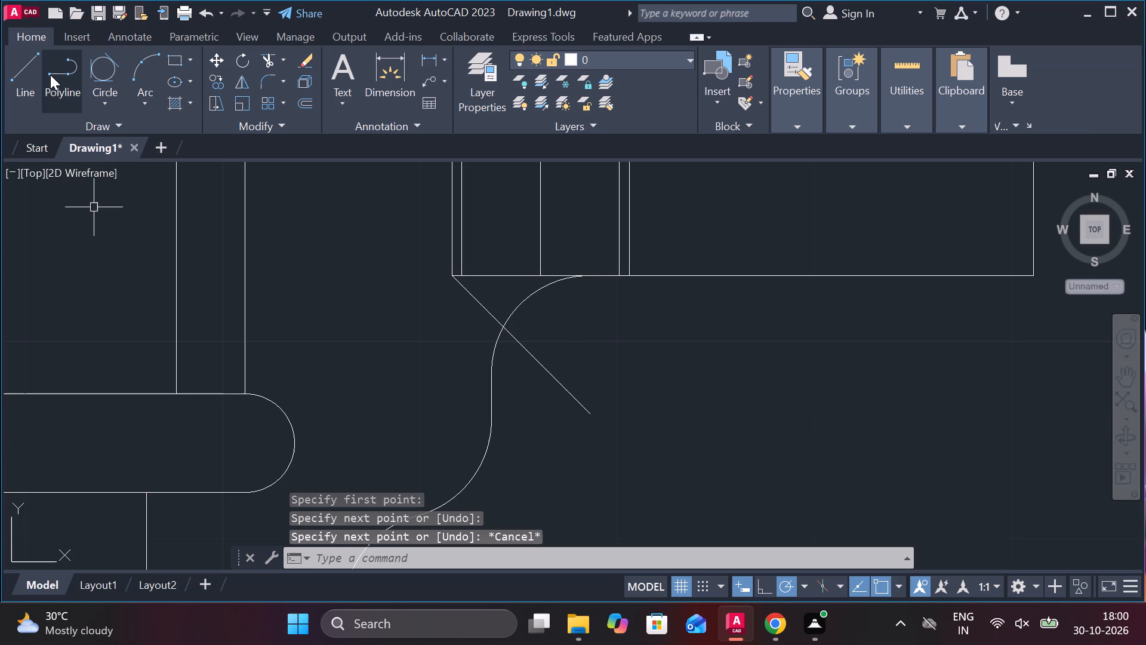
Trim the part of the new diagonal line that extends beyond the right S-curve.
click(273, 58)
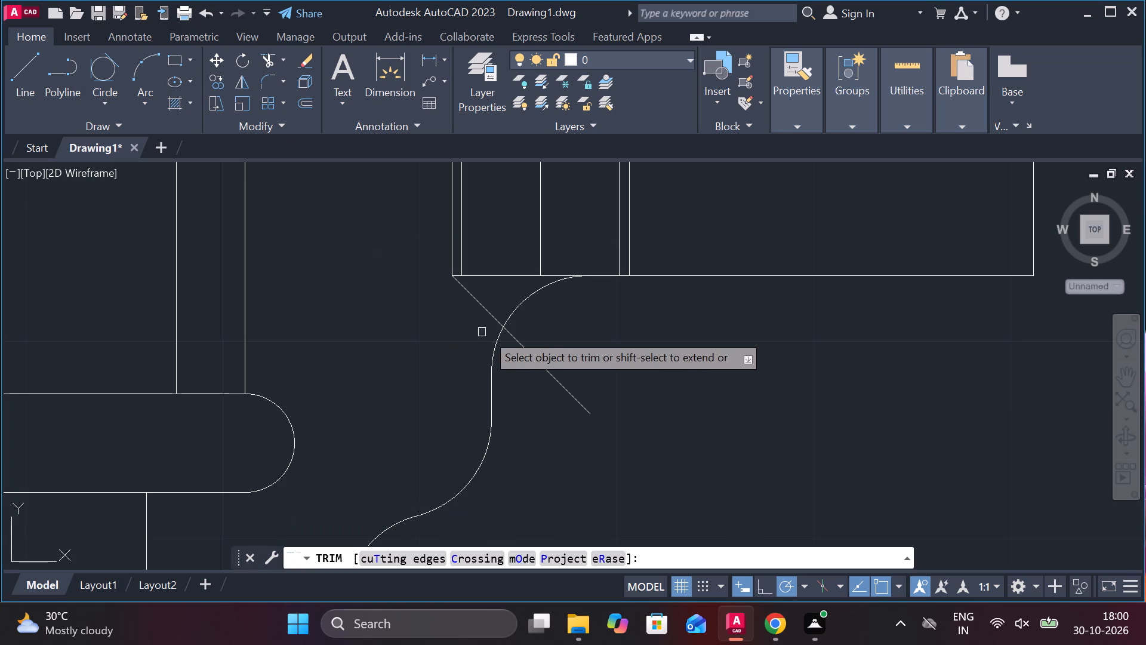
click(545, 367)
scroll(546, 363, down, 2)
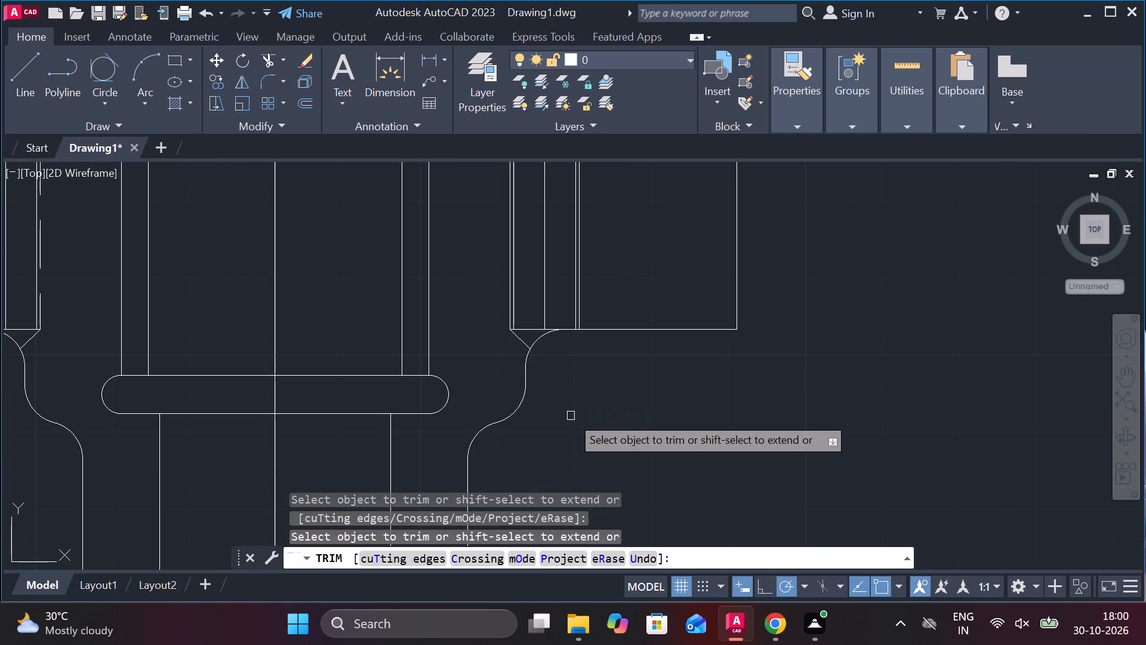
scroll(515, 271, up, 2)
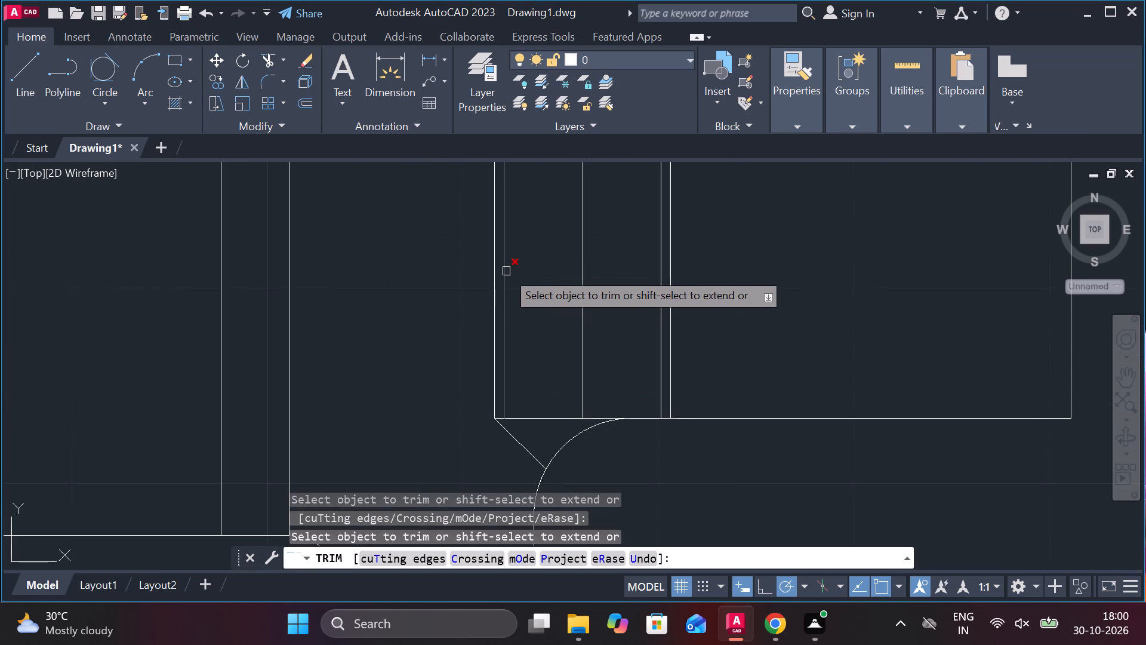
key(Escape)
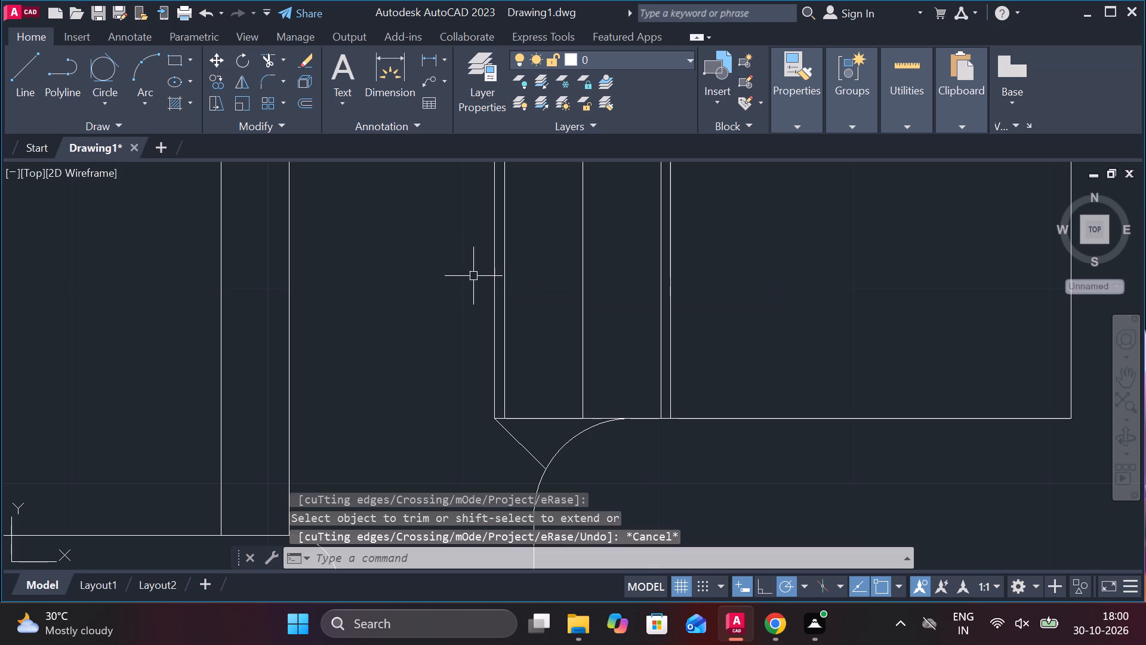
Set the right hole's two outer edge lines to the DASHED linetype.
click(494, 276)
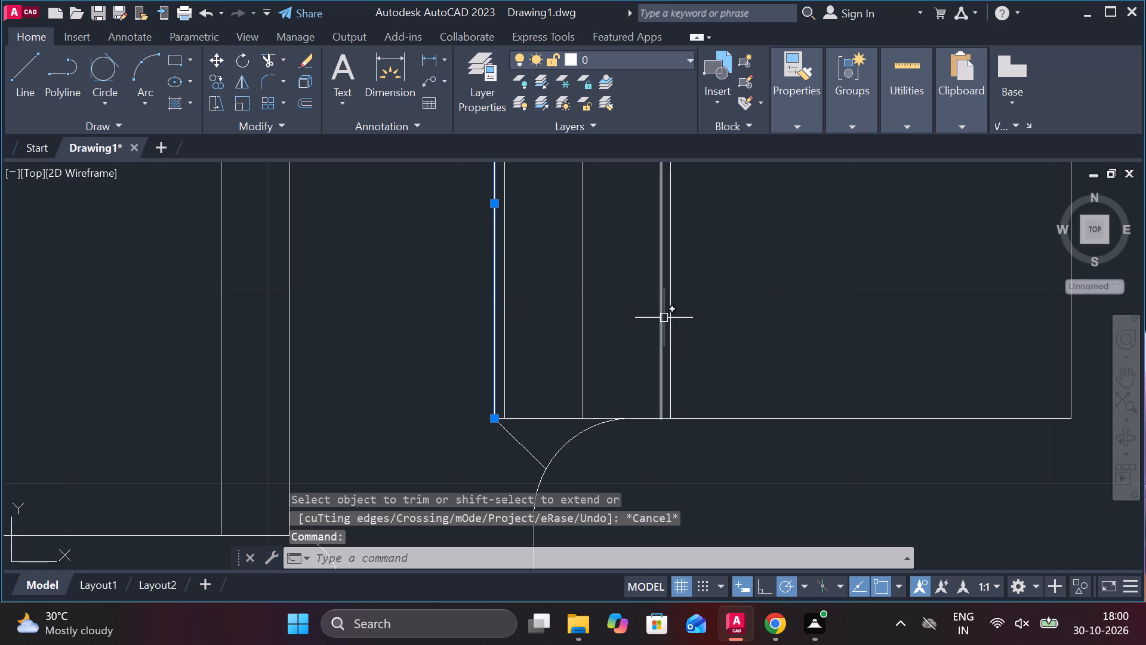
click(671, 316)
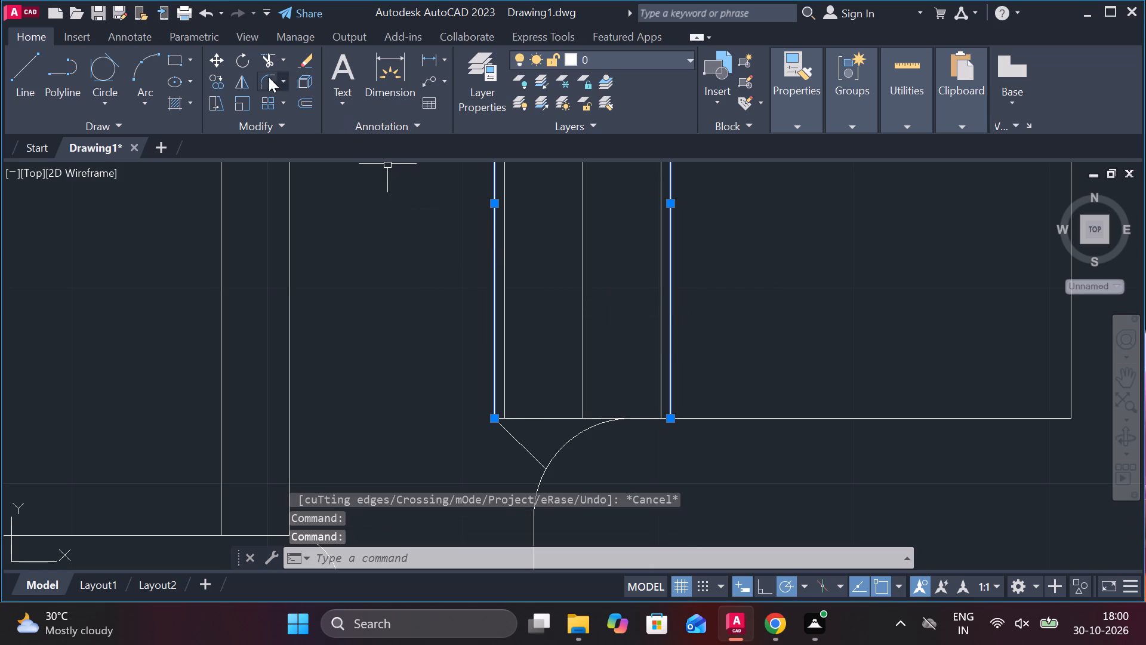
click(855, 122)
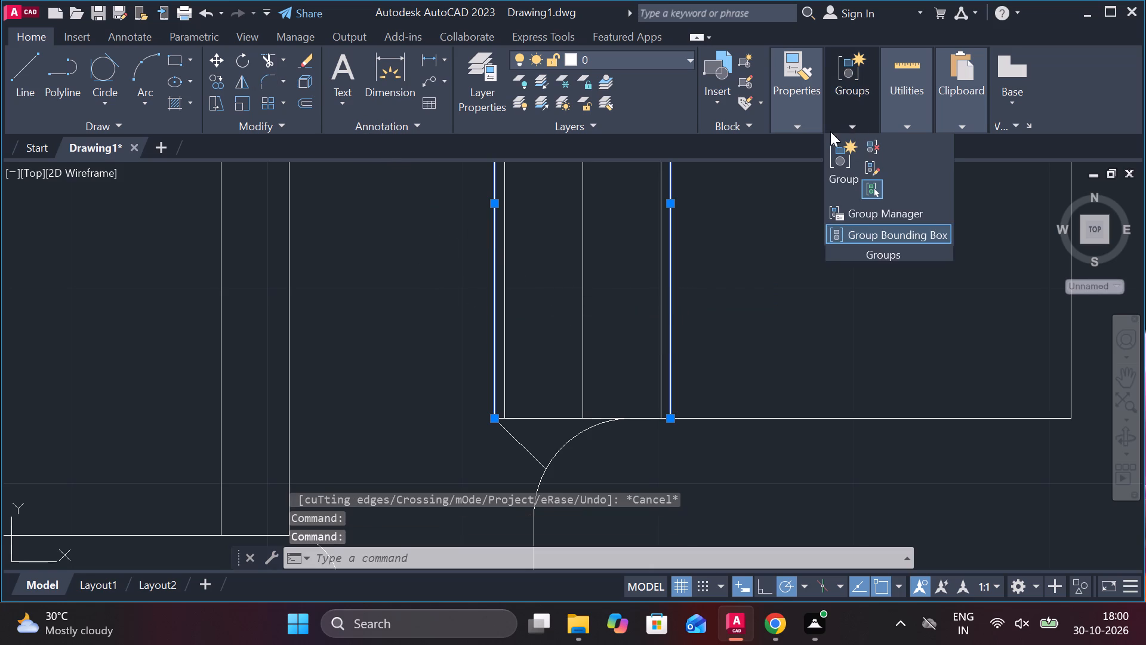
click(804, 122)
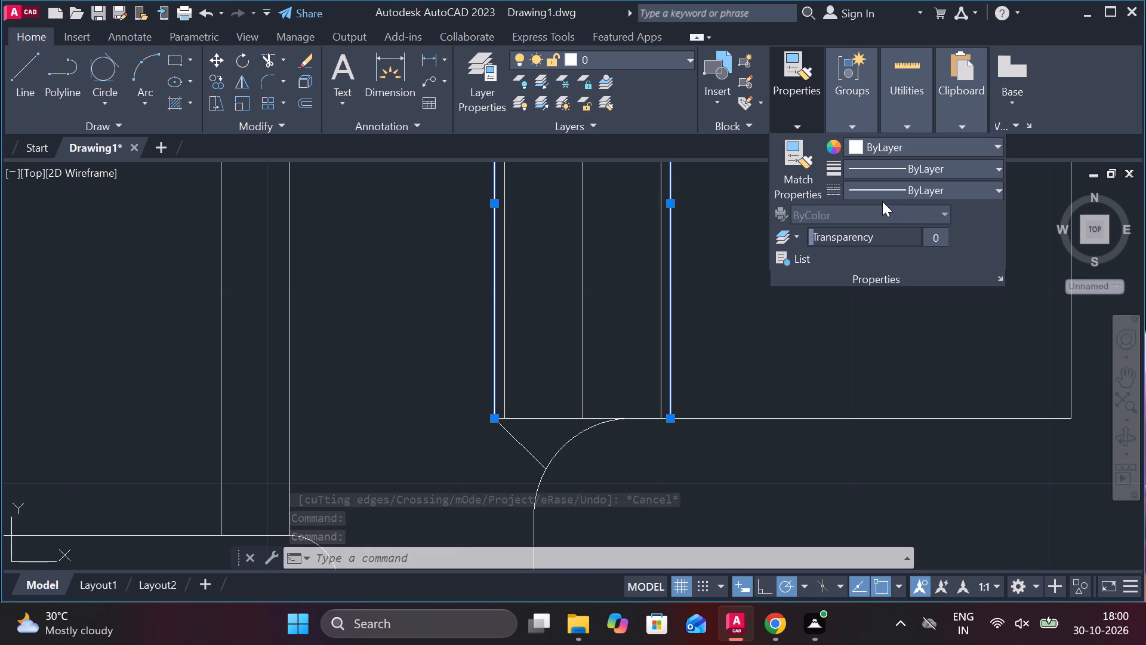
click(904, 186)
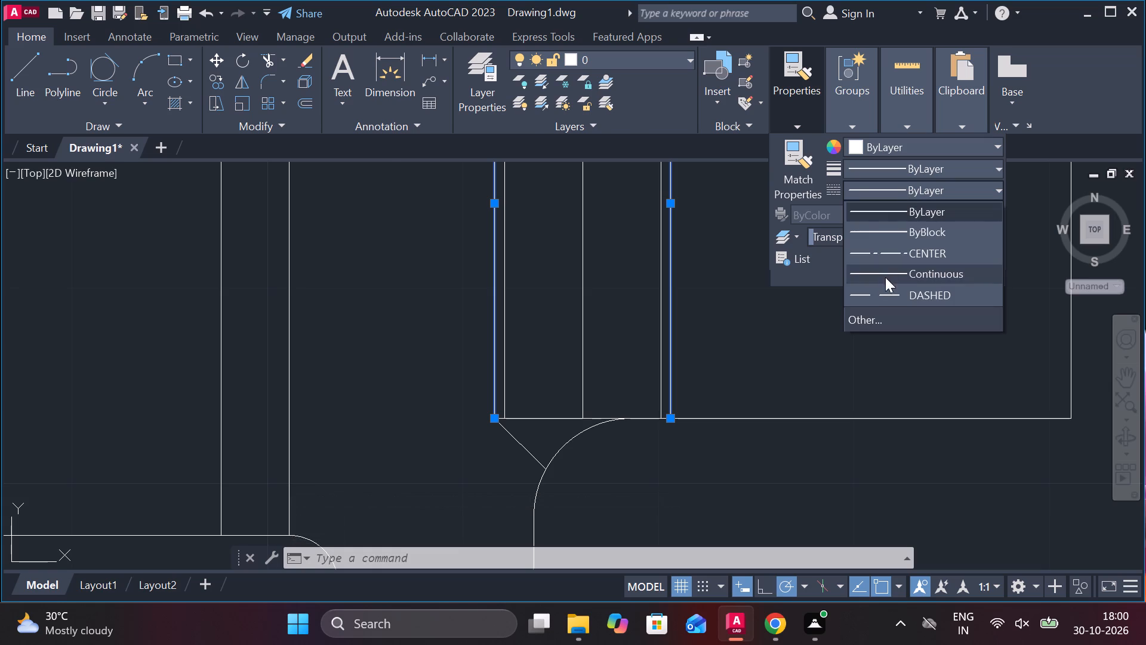
click(885, 297)
scroll(701, 289, down, 2)
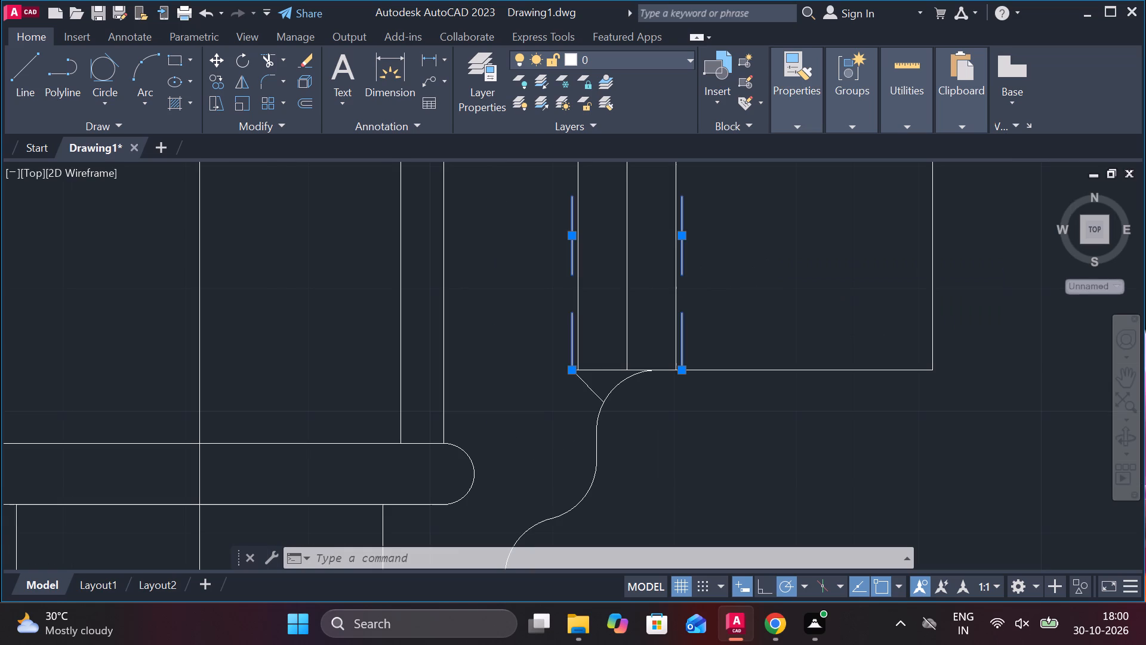
key(Escape)
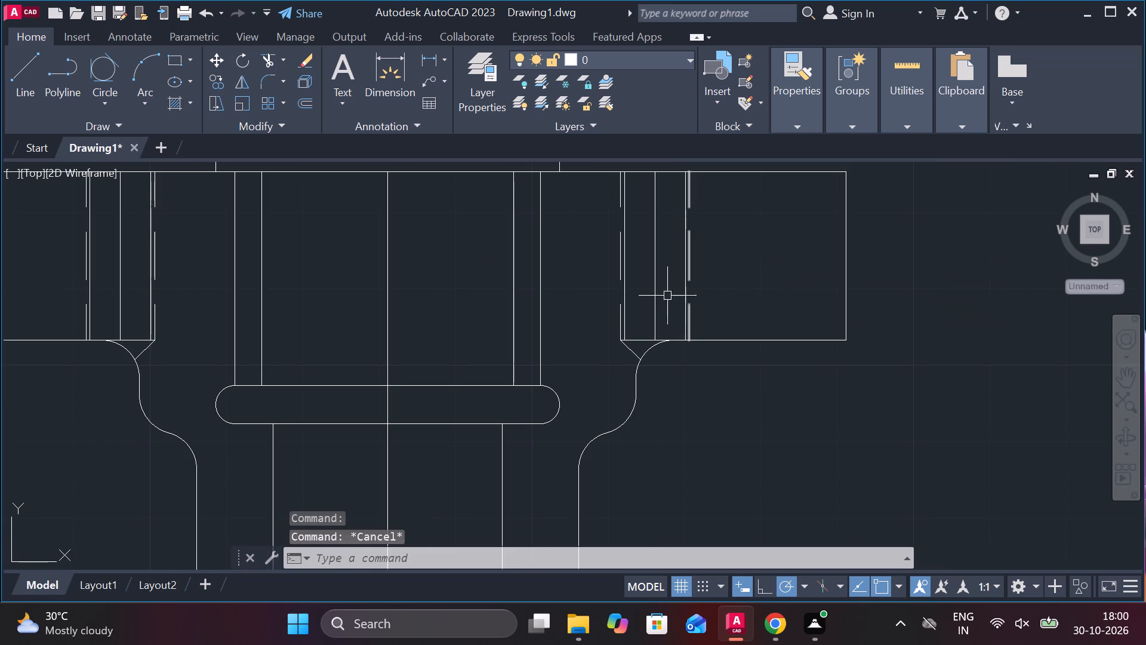
Hatch the left and right body sections and both outer flange blocks with the ANSI31 pattern.
scroll(583, 340, down, 3)
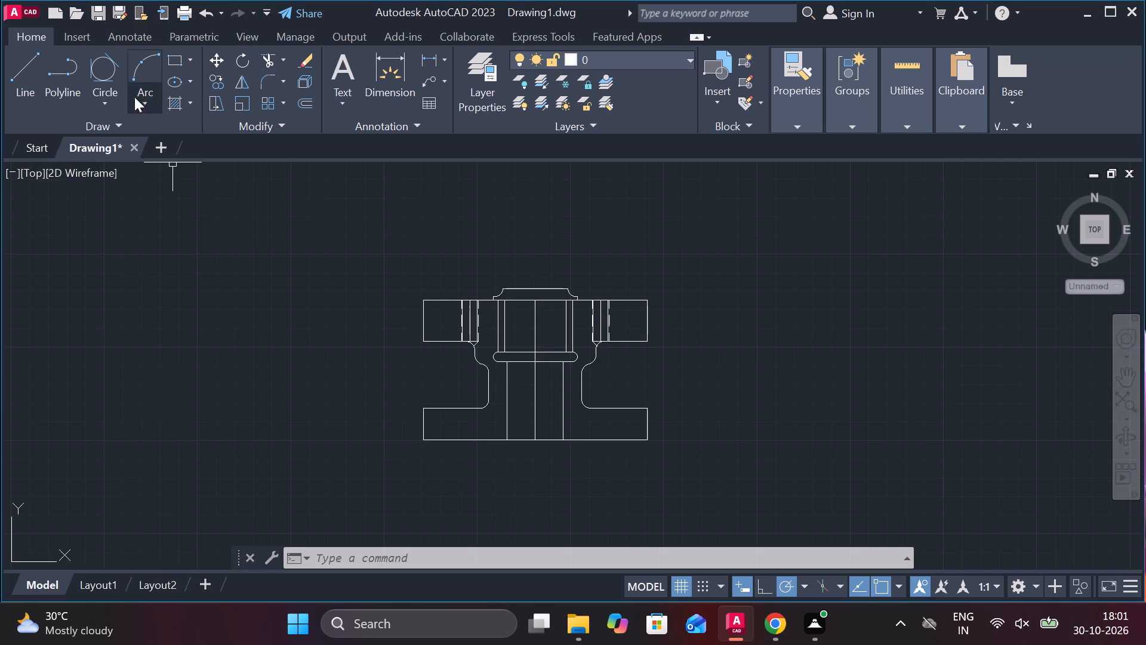
click(192, 105)
click(196, 130)
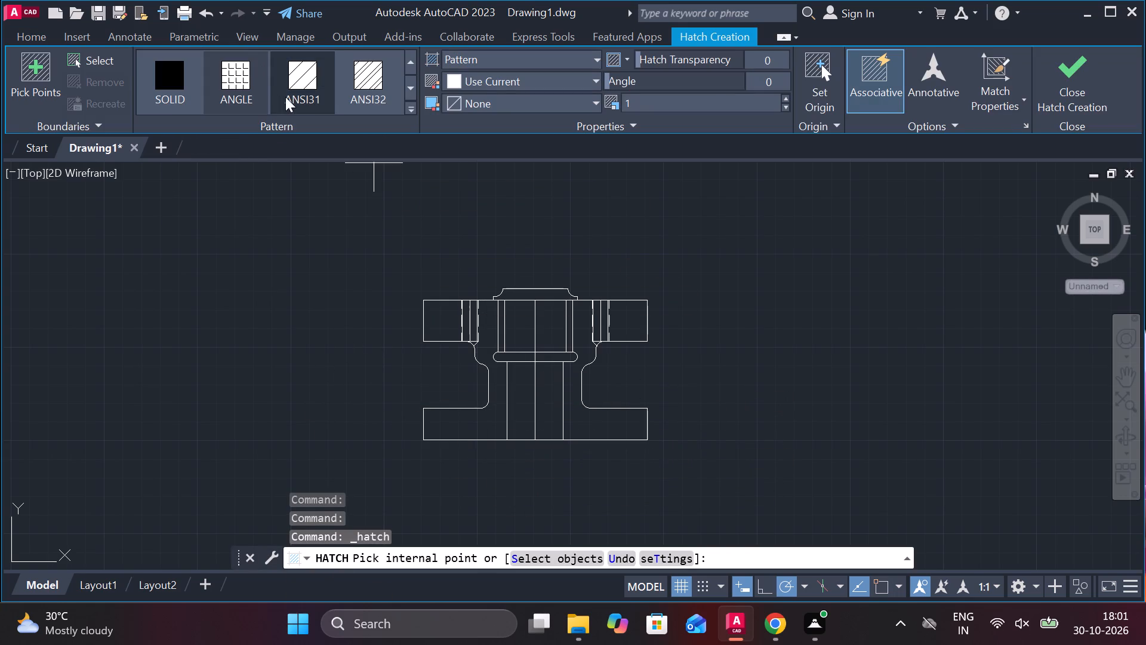
click(306, 76)
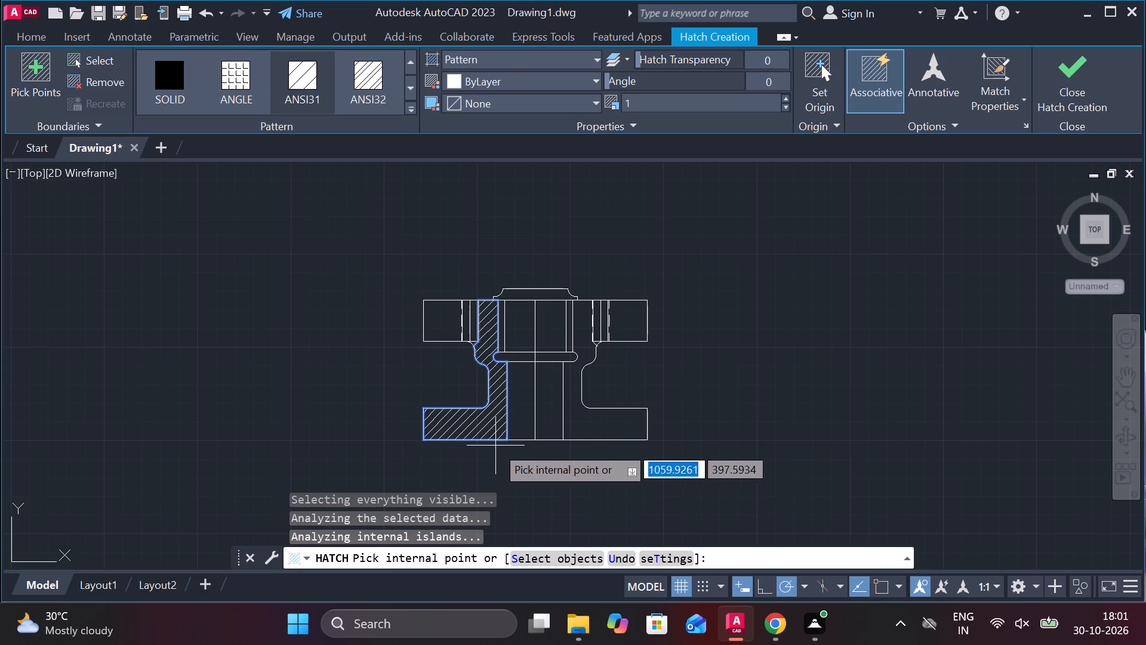
scroll(580, 421, up, 2)
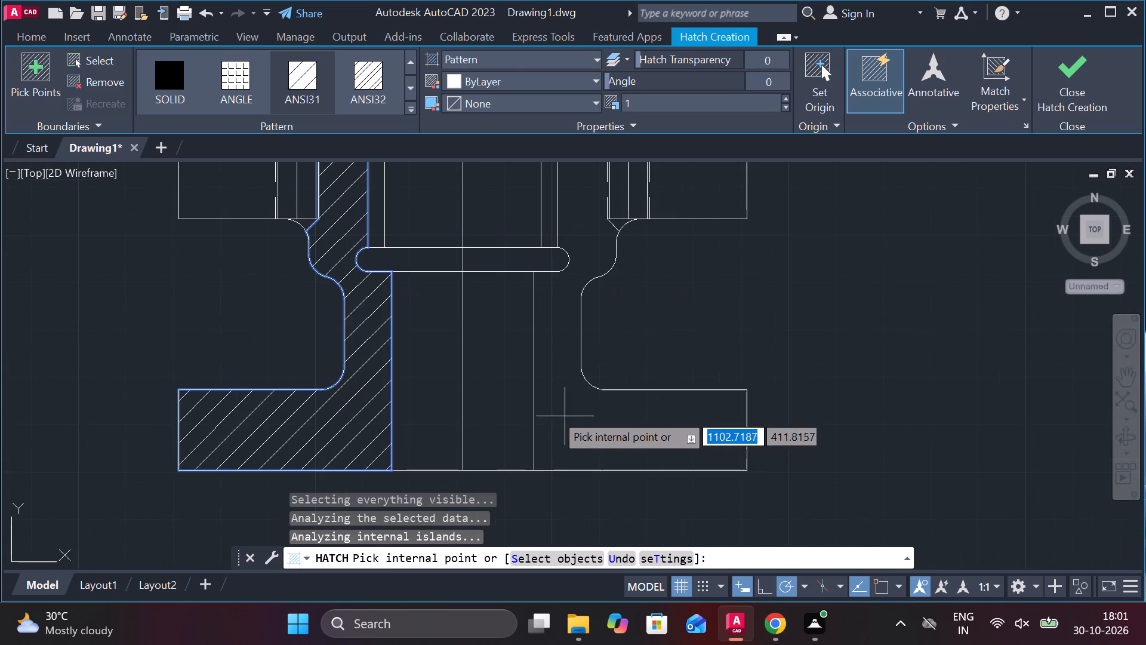
click(564, 407)
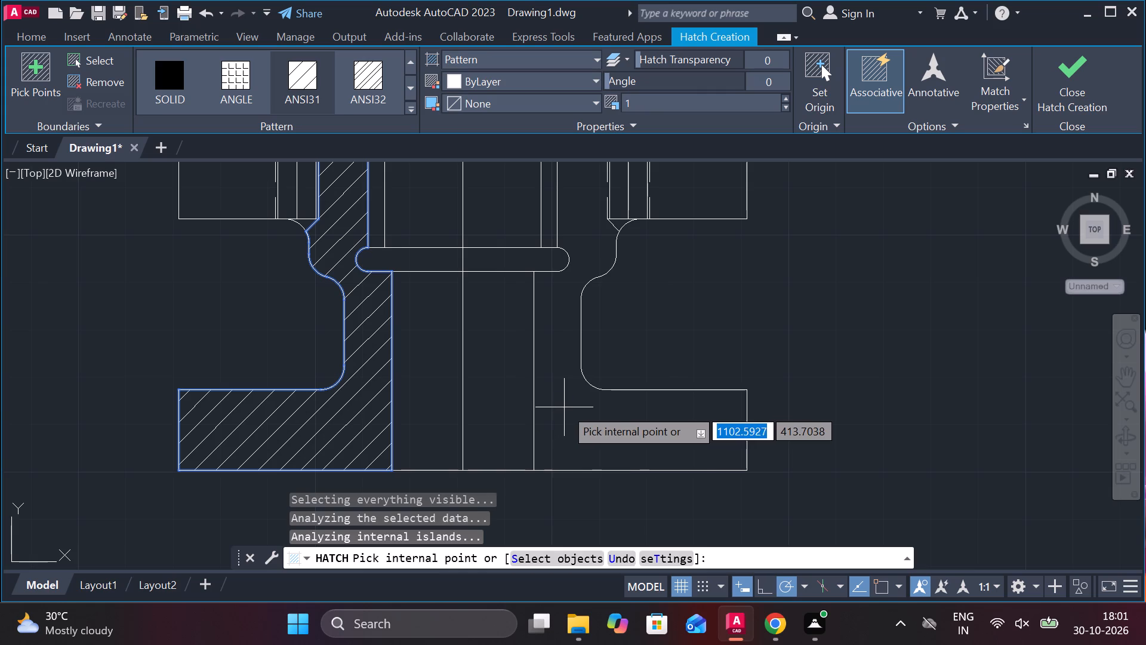
scroll(564, 407, down, 2)
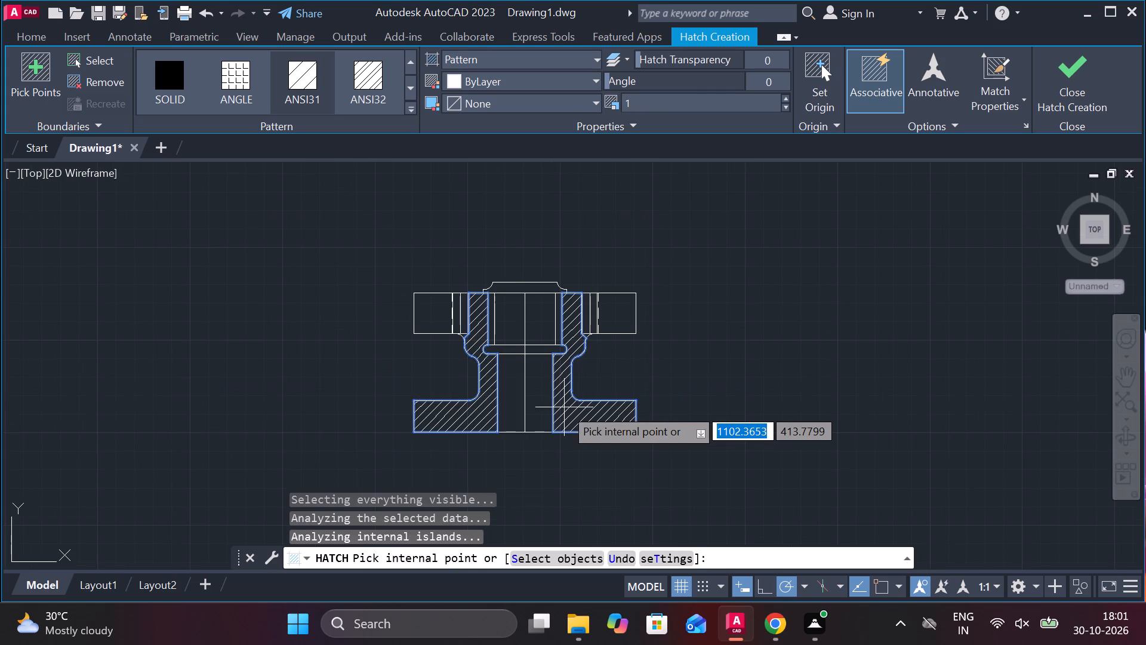
click(619, 309)
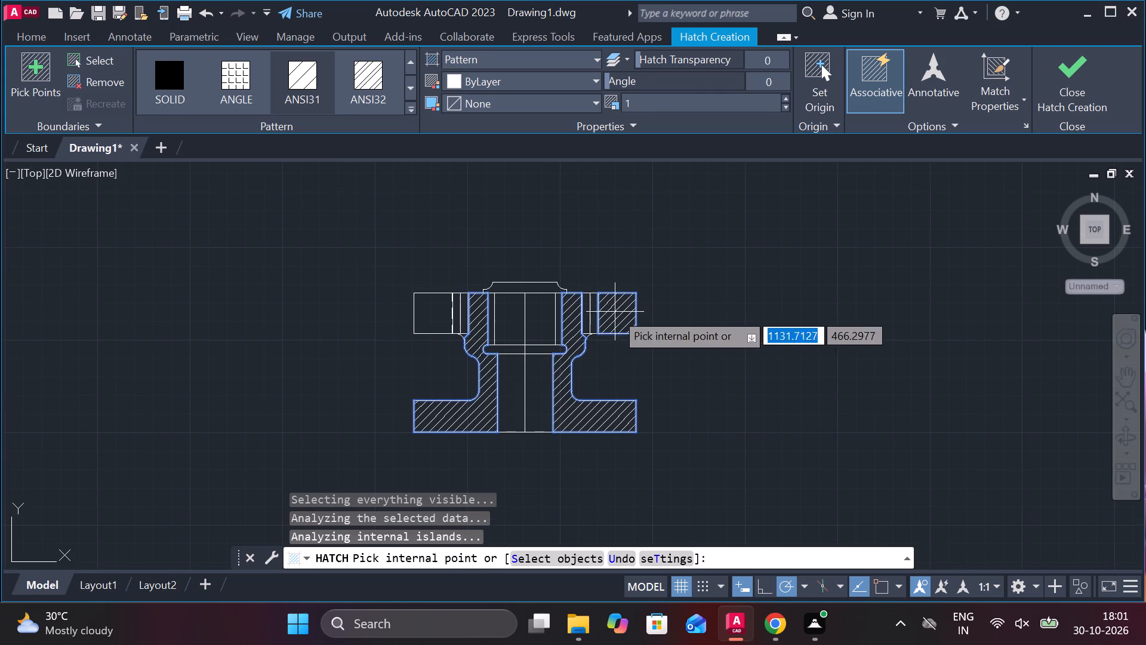
click(420, 309)
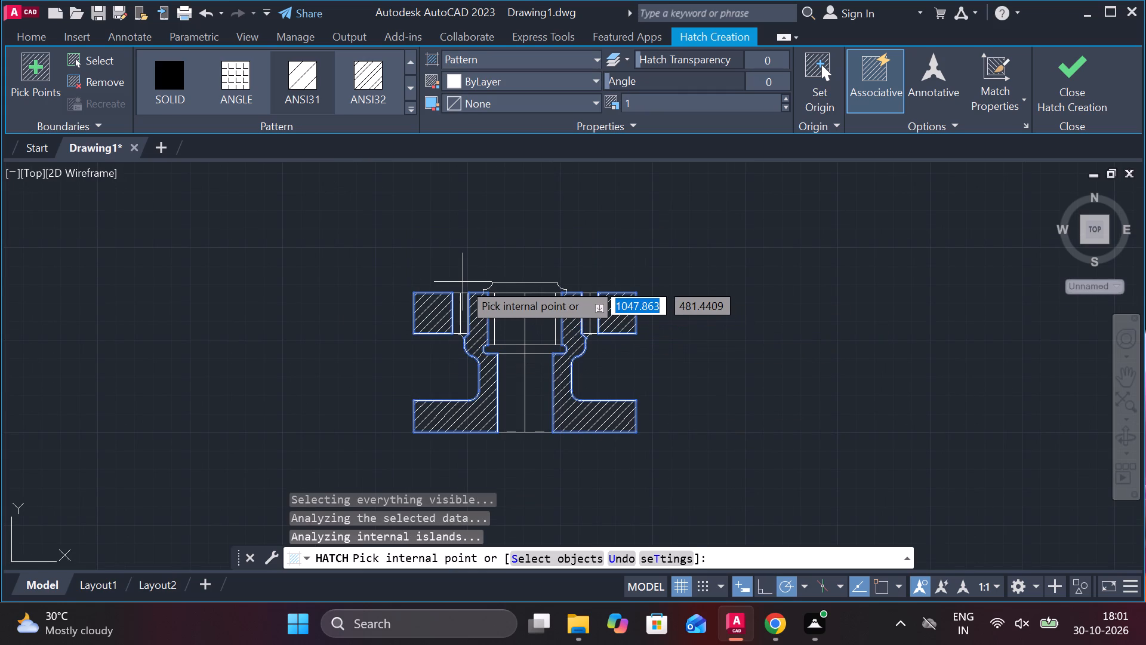
scroll(463, 282, up, 3)
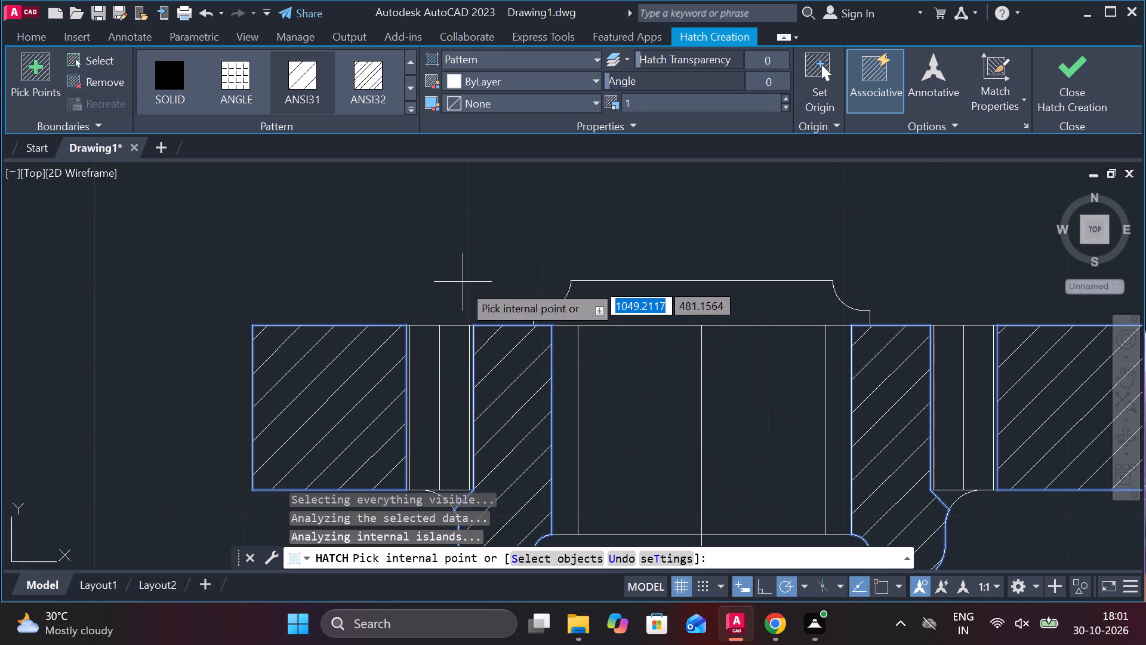
key(Escape)
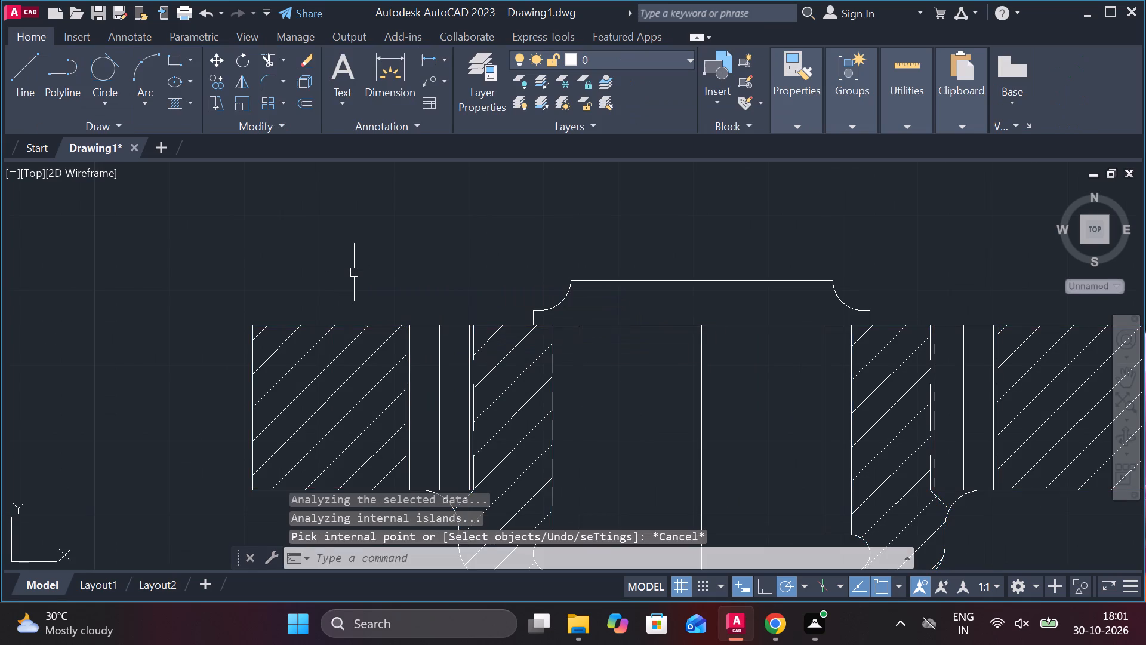
Stretch the upper ends of the bore's two inner vertical lines up to the top edge of the raised step.
click(580, 371)
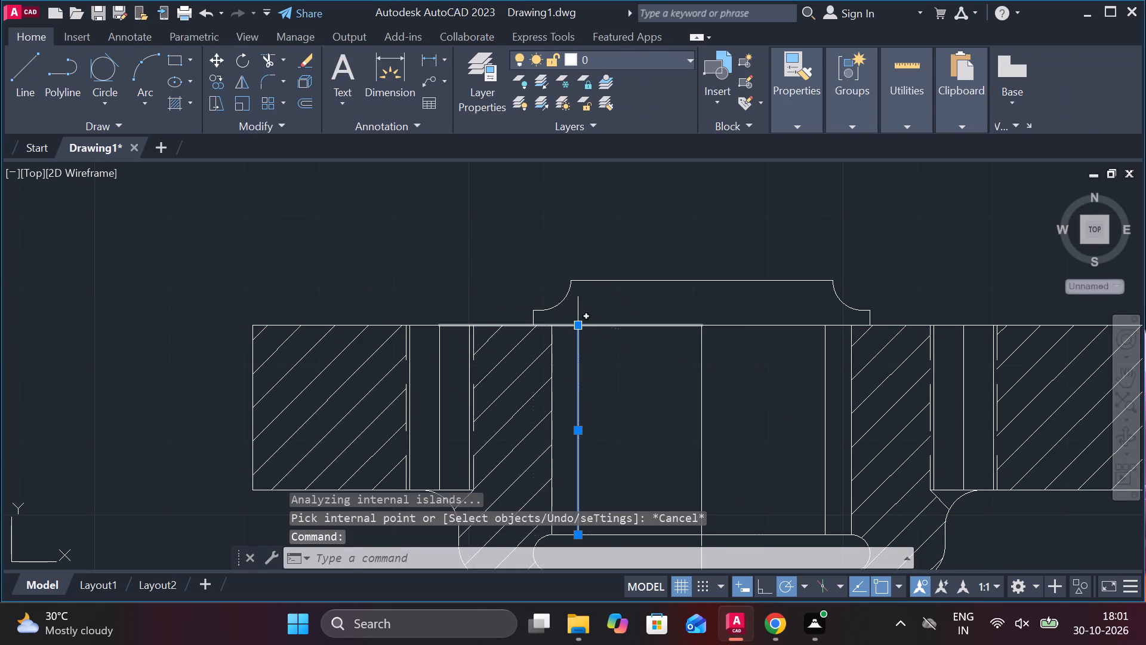
click(578, 324)
click(577, 277)
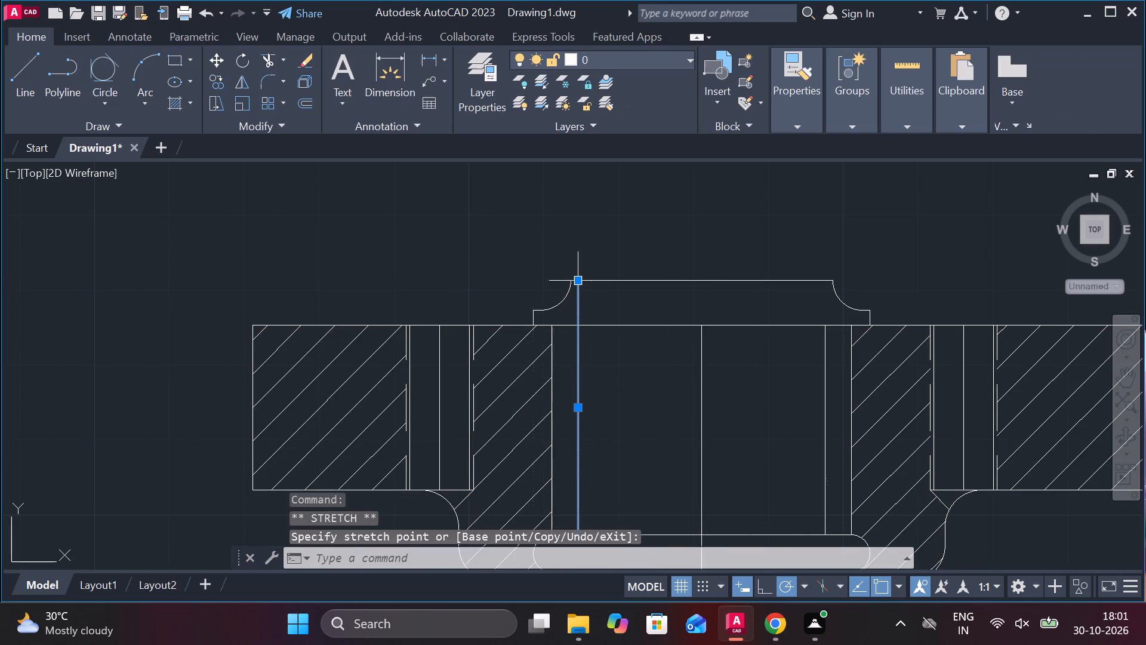
key(Escape)
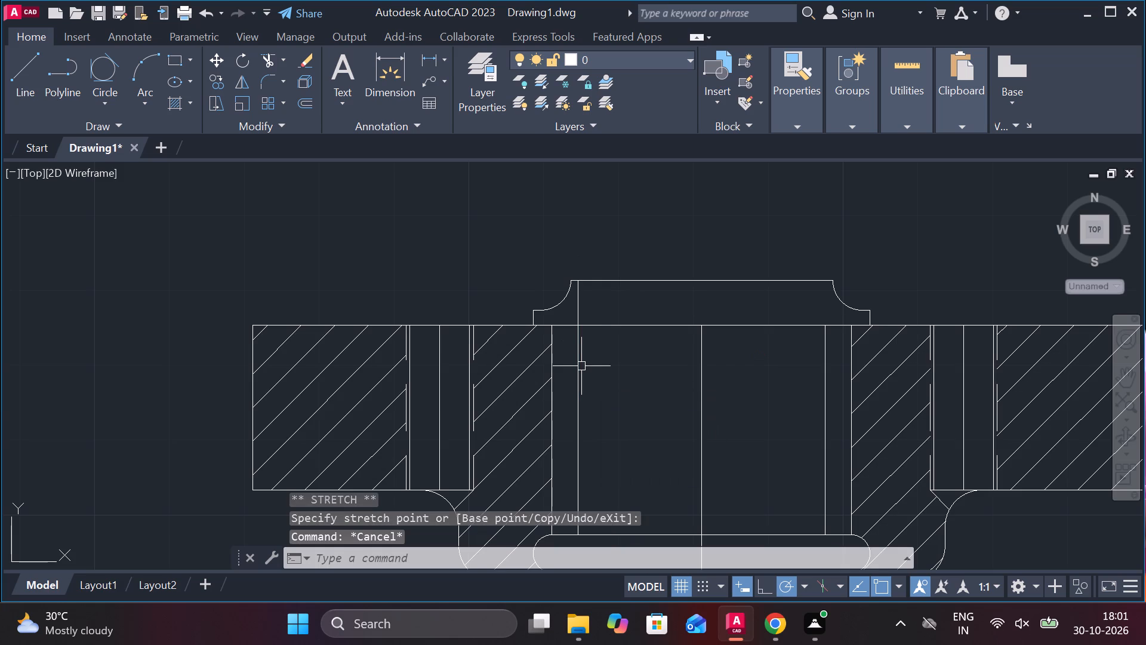
click(828, 355)
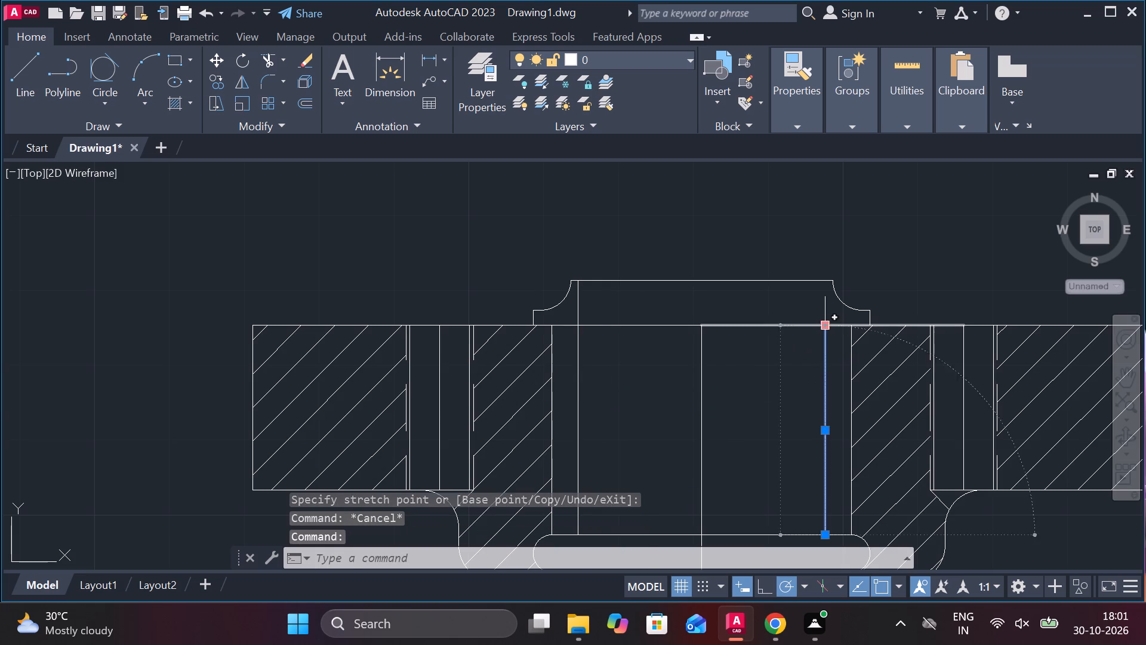
click(827, 328)
click(820, 281)
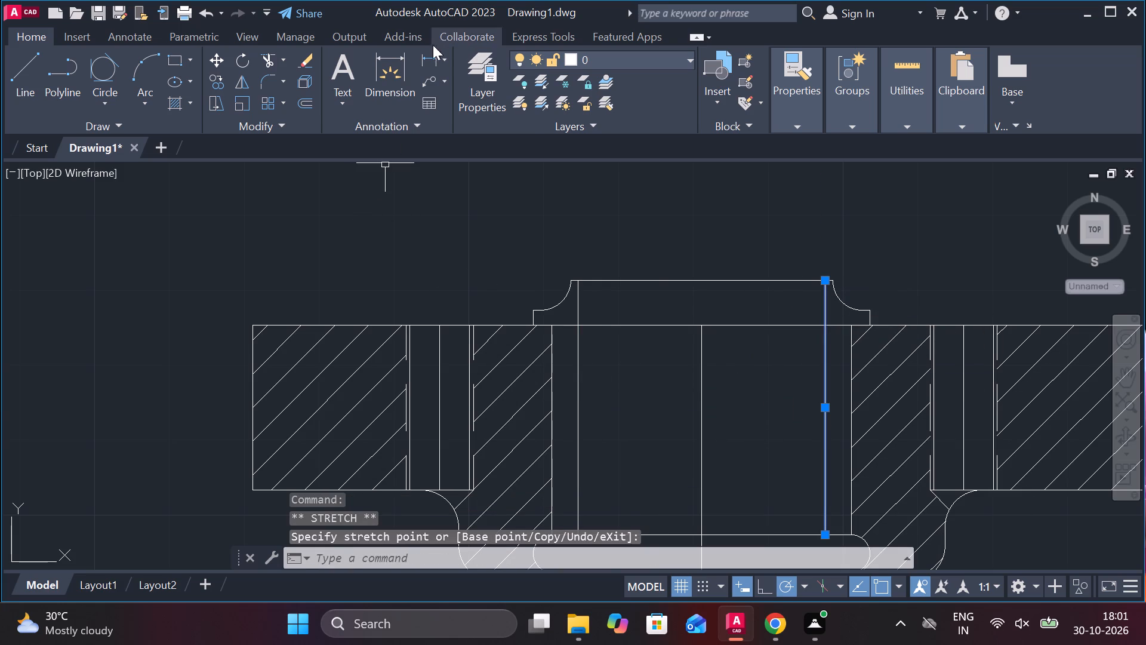
Trim the horizontal flange-top segment between the bore's two left vertical lines.
click(271, 59)
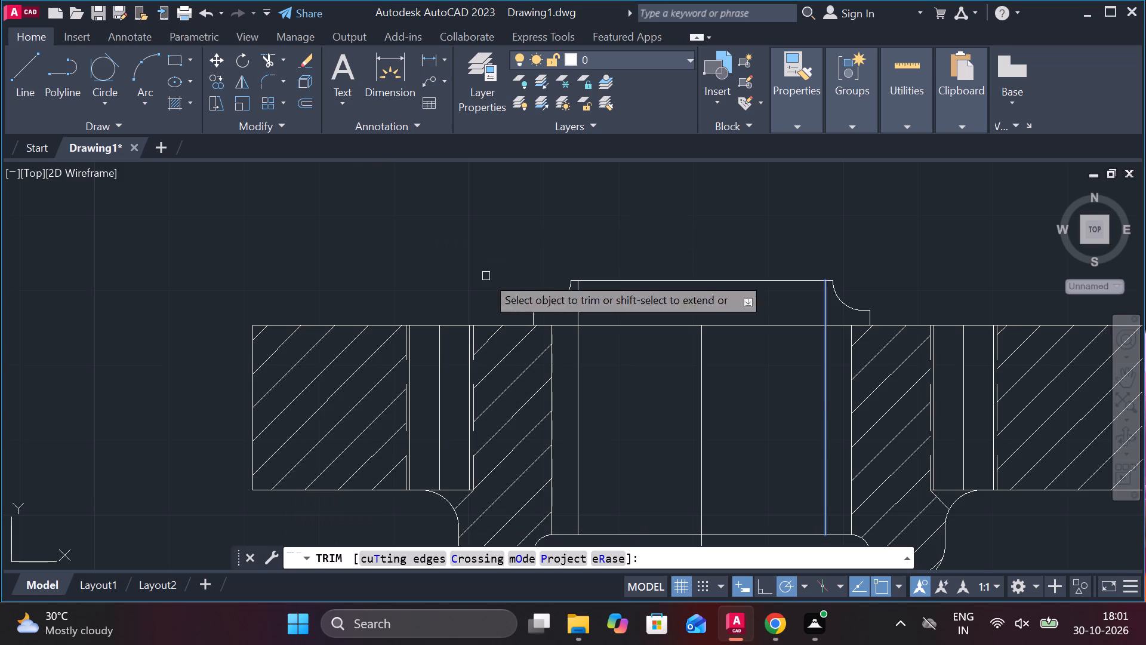
click(569, 325)
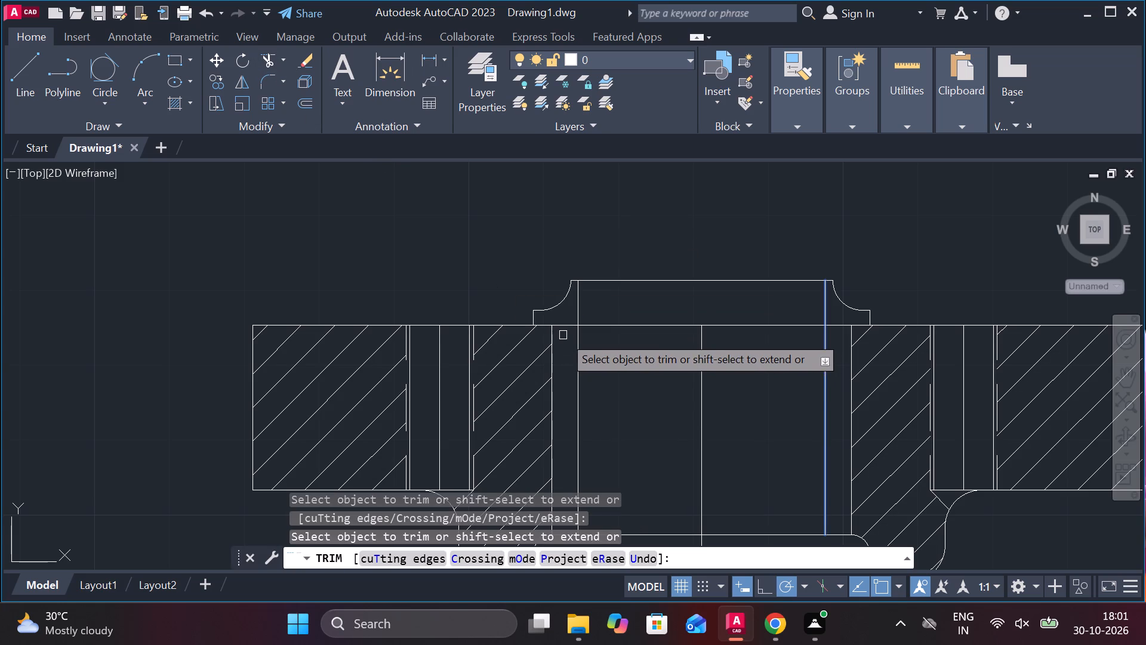
scroll(563, 335, up, 2)
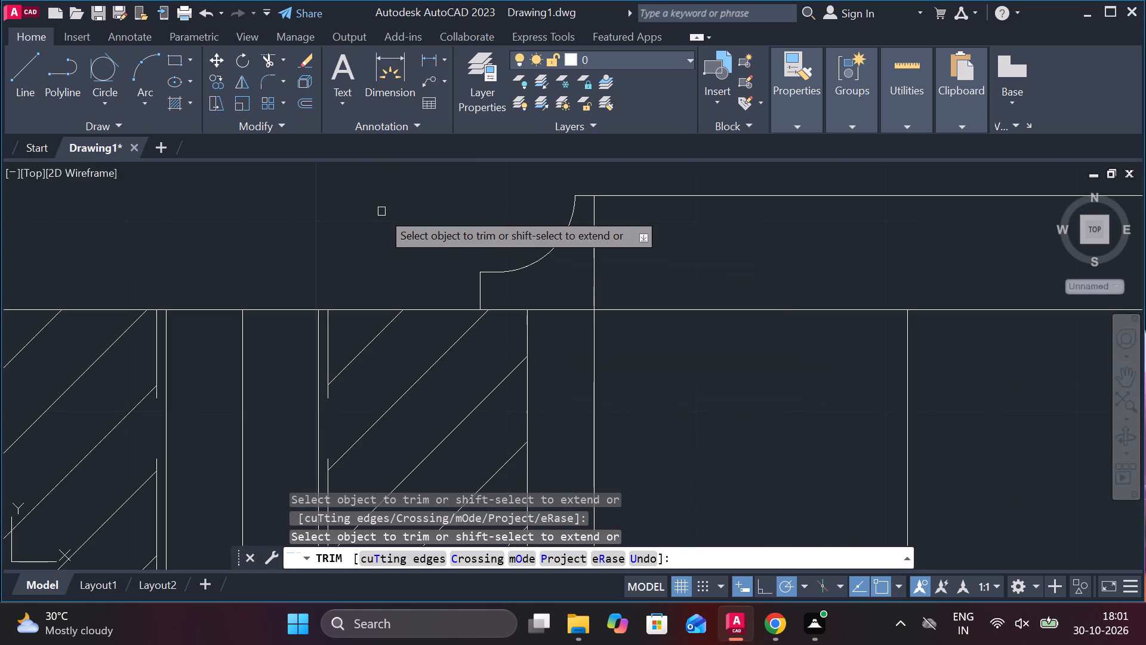
key(Escape)
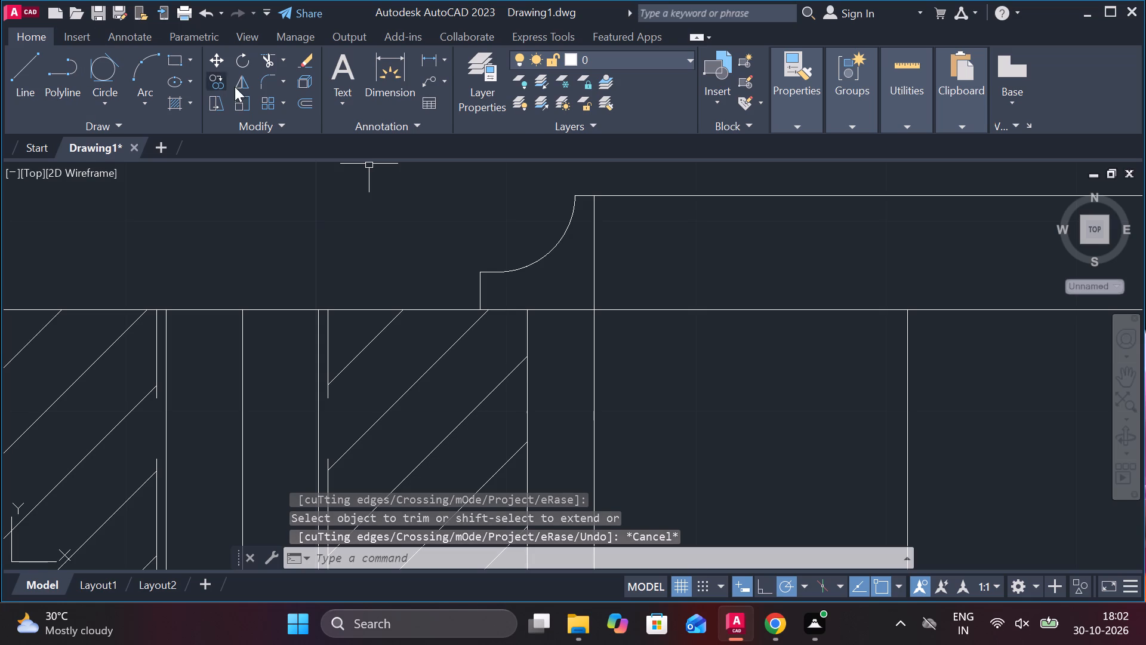
Trim the horizontal flange-top line across the bore opening and between the paired vertical wall lines on both sides of the bore.
click(270, 60)
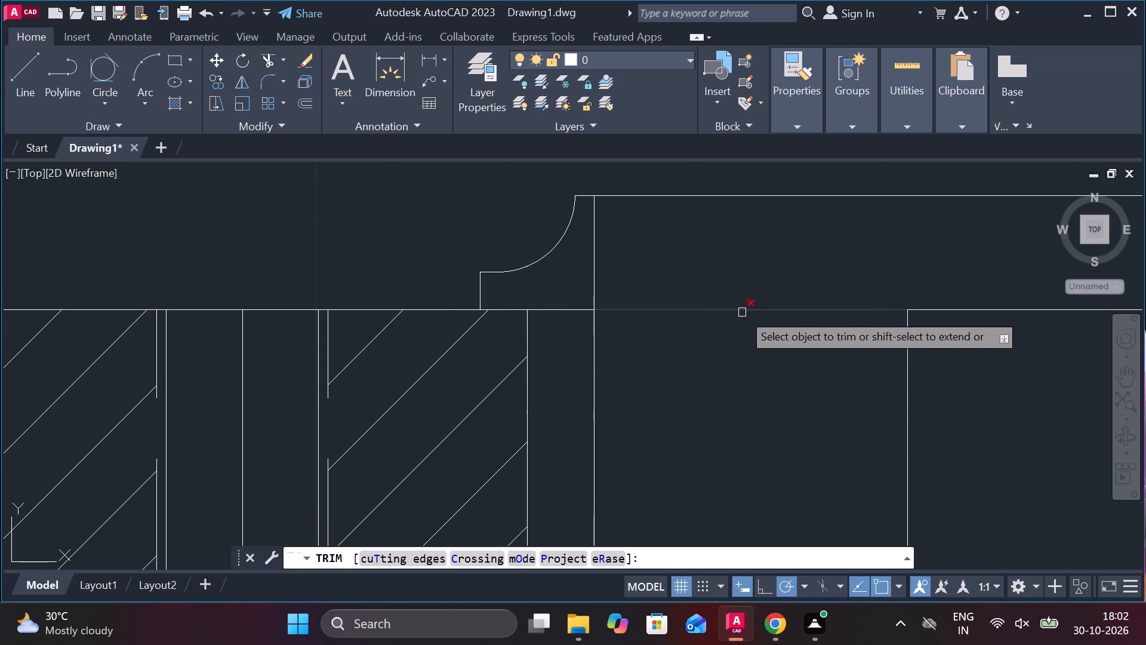
click(742, 307)
scroll(781, 351, down, 3)
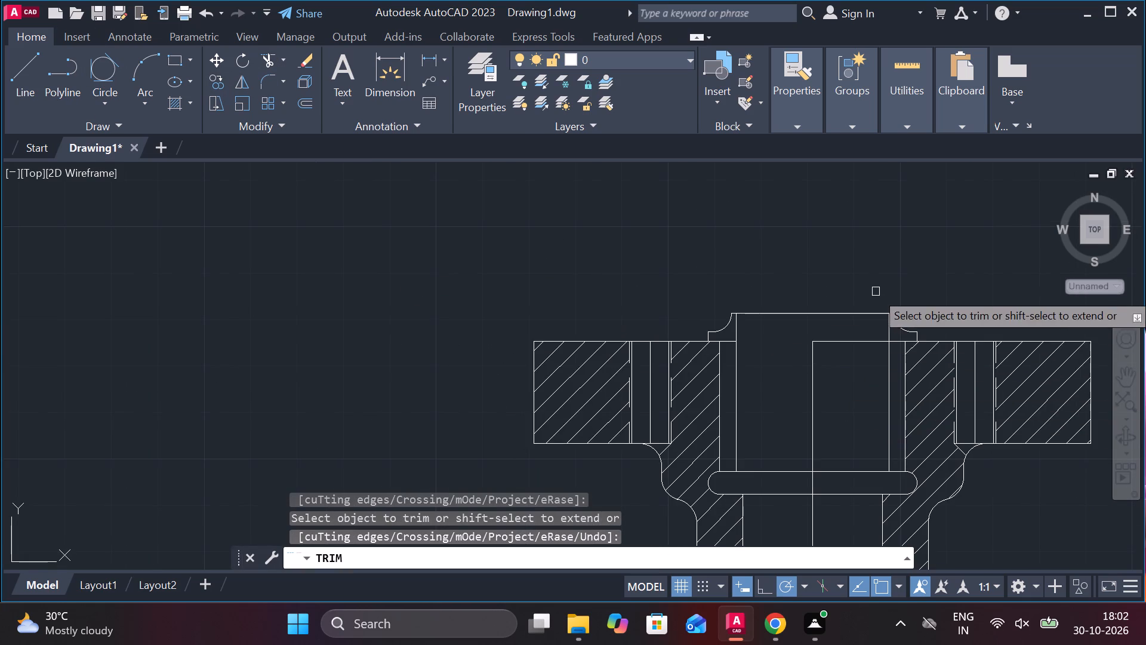
click(858, 346)
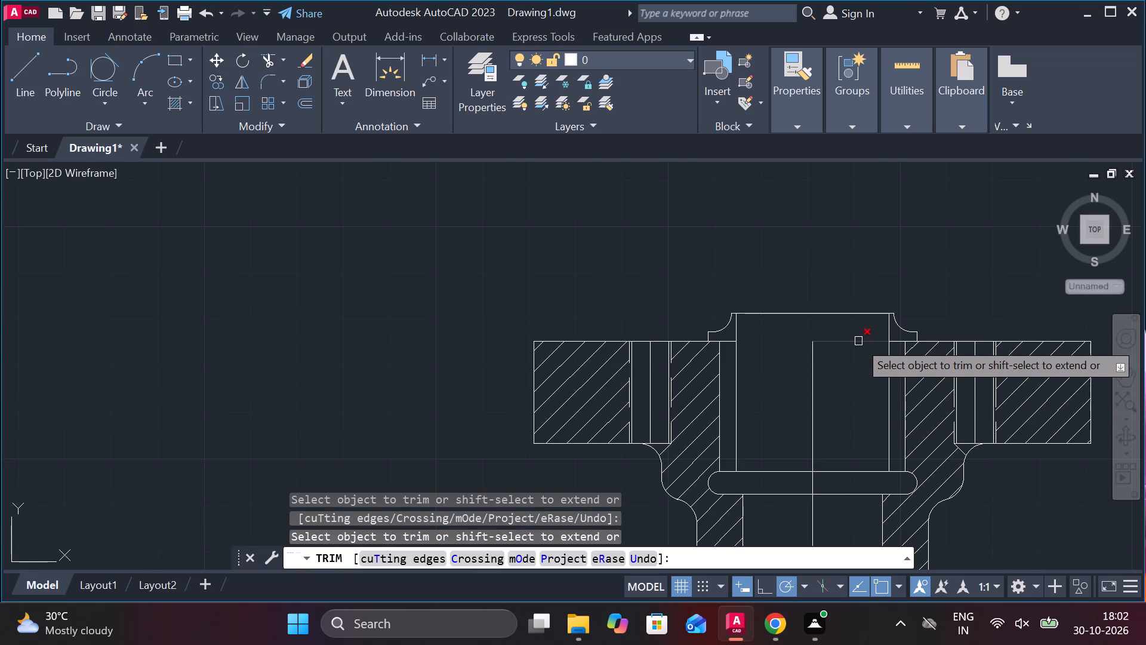
click(858, 341)
scroll(858, 341, up, 1)
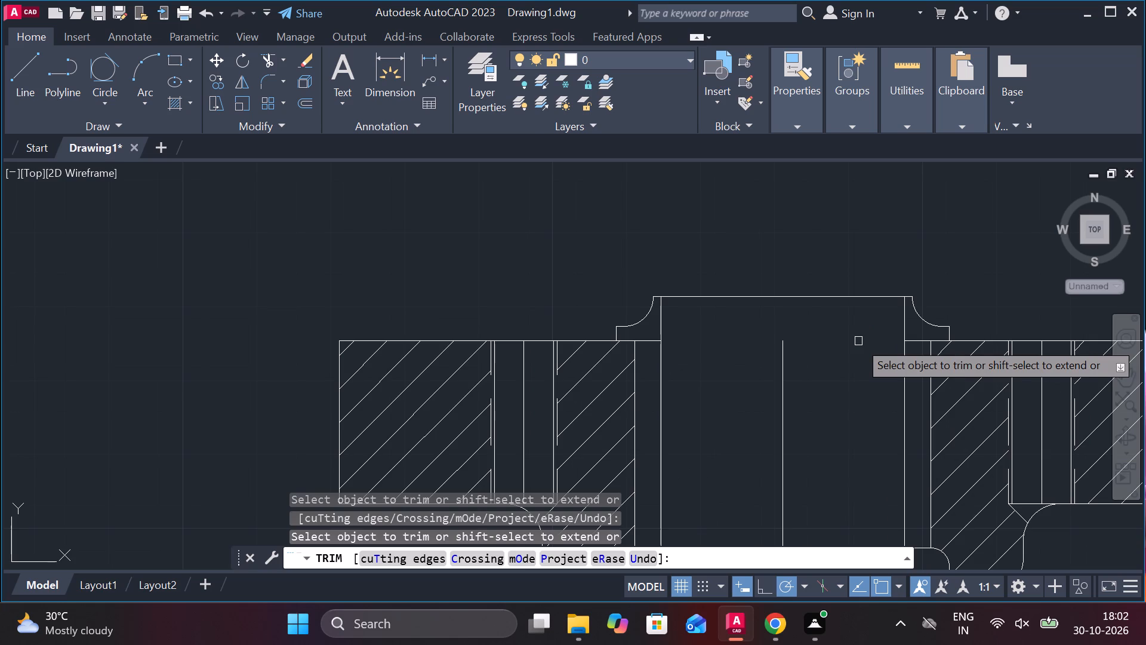
click(919, 344)
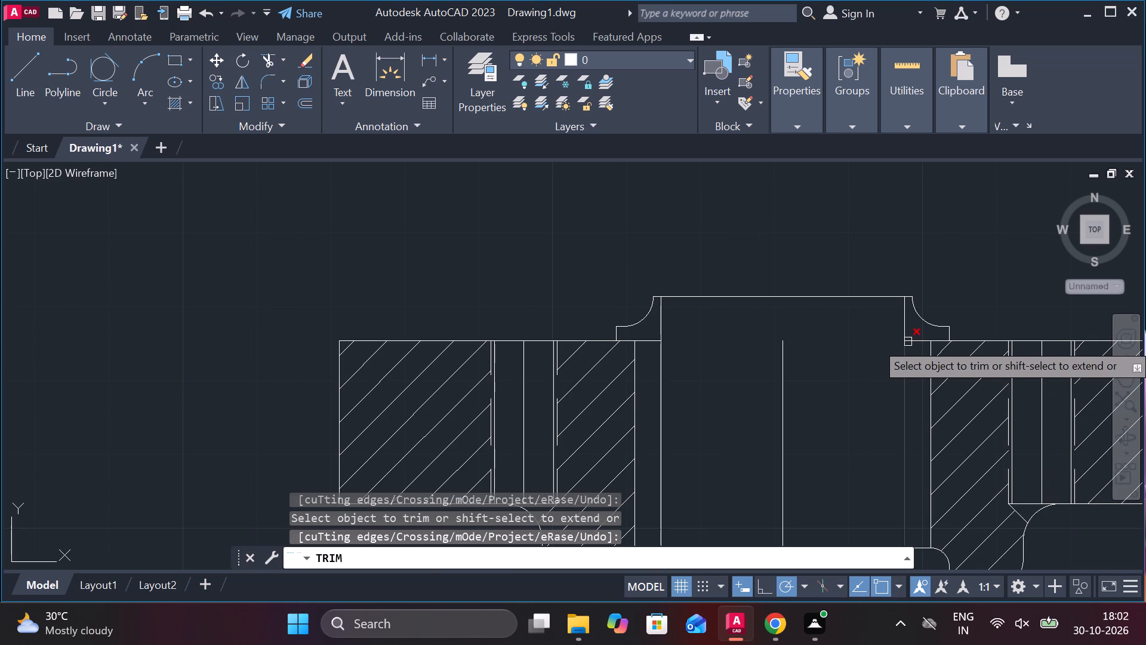
click(920, 339)
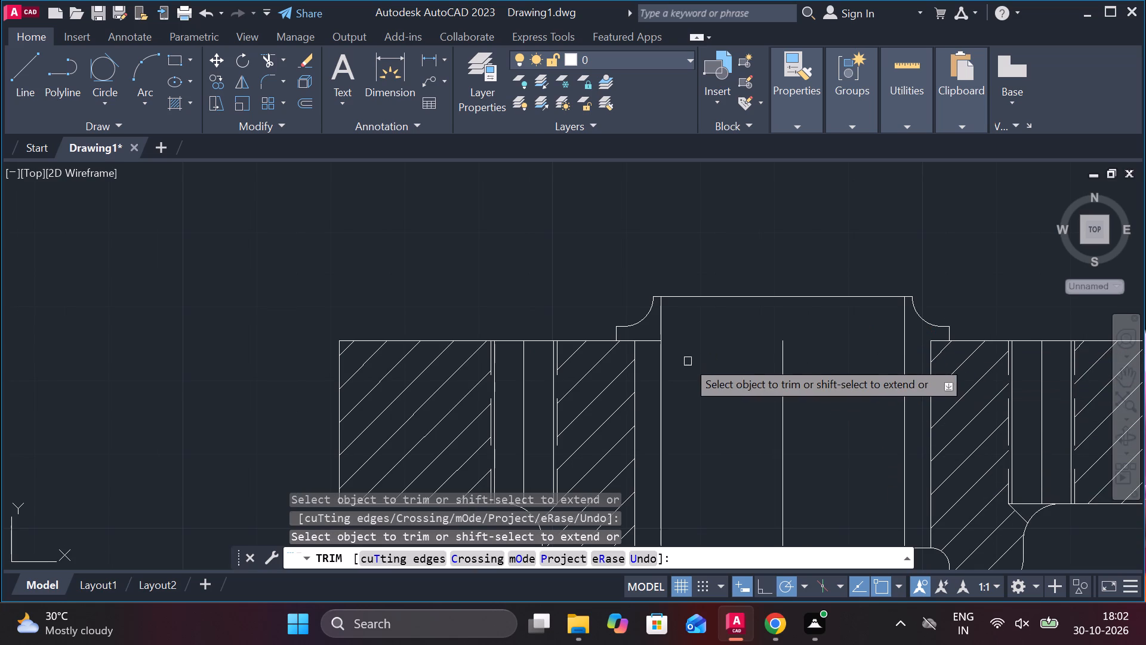
click(652, 342)
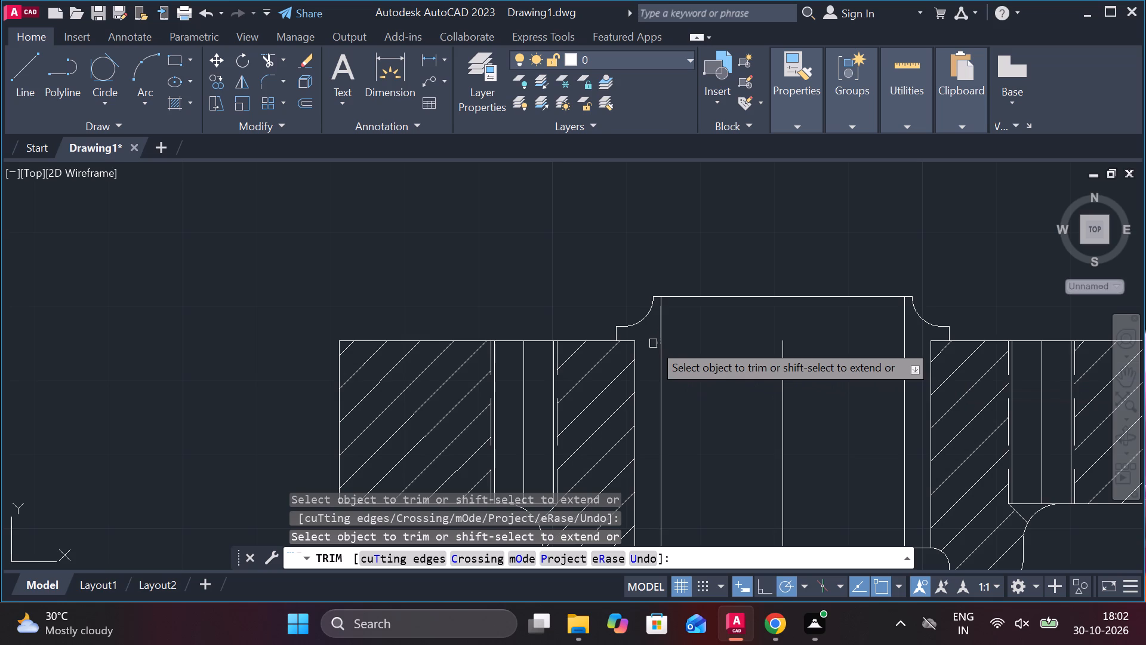
Hatch the left and right bore liner sections, including their stepped tops, with ANSI31 at an angle of 90.
scroll(419, 290, down, 3)
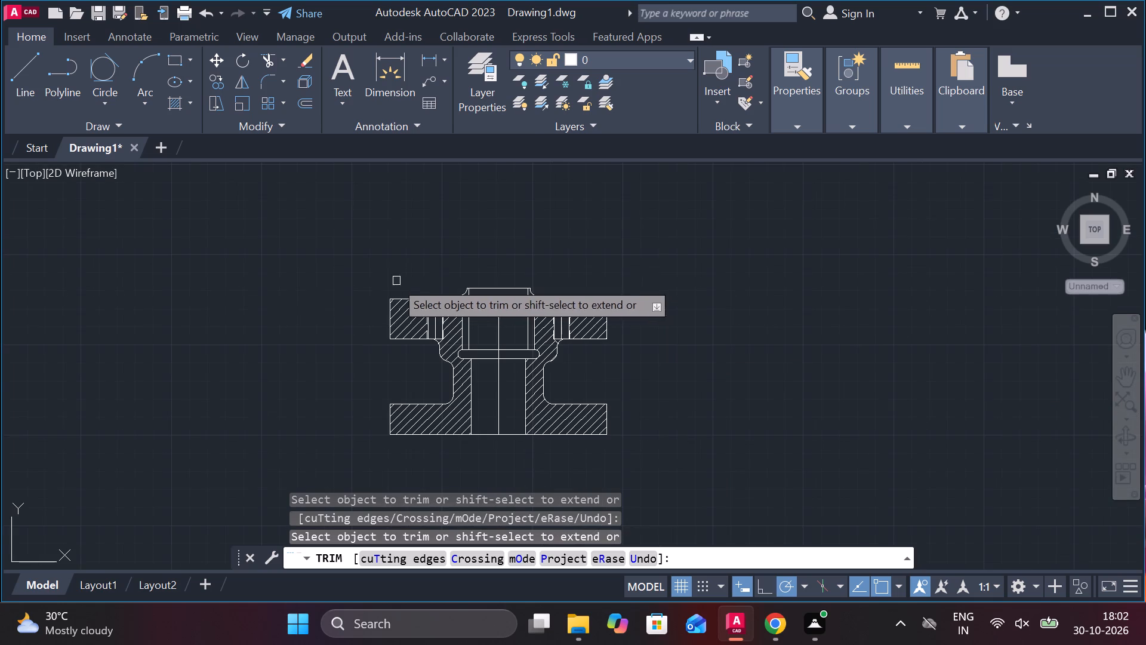
click(187, 102)
click(213, 134)
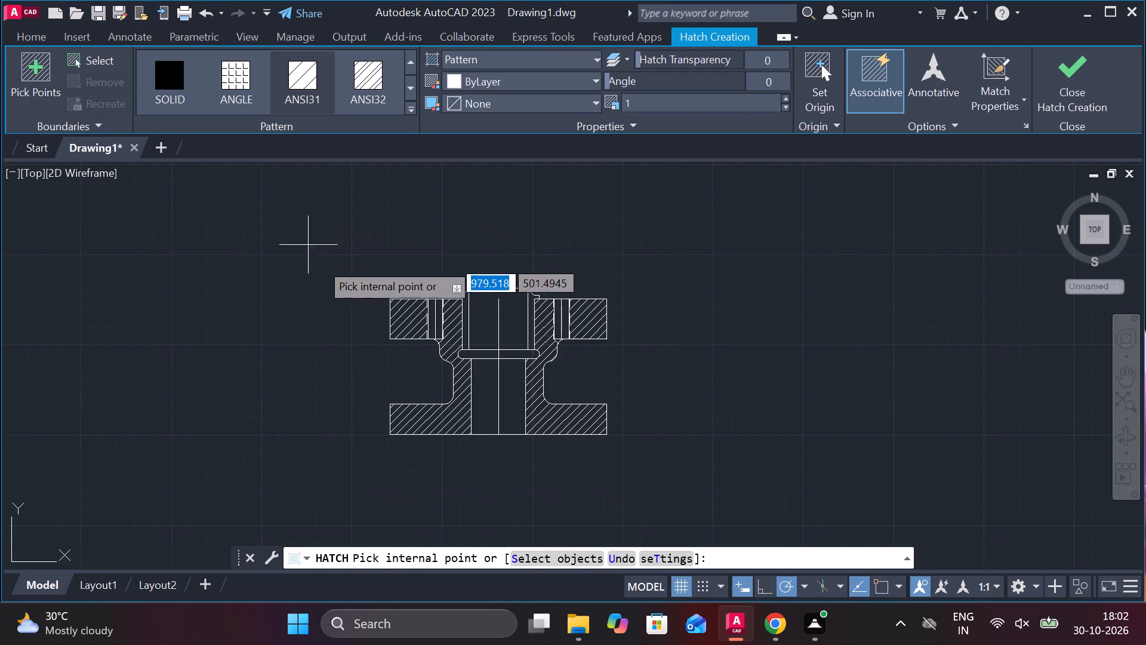
click(771, 84)
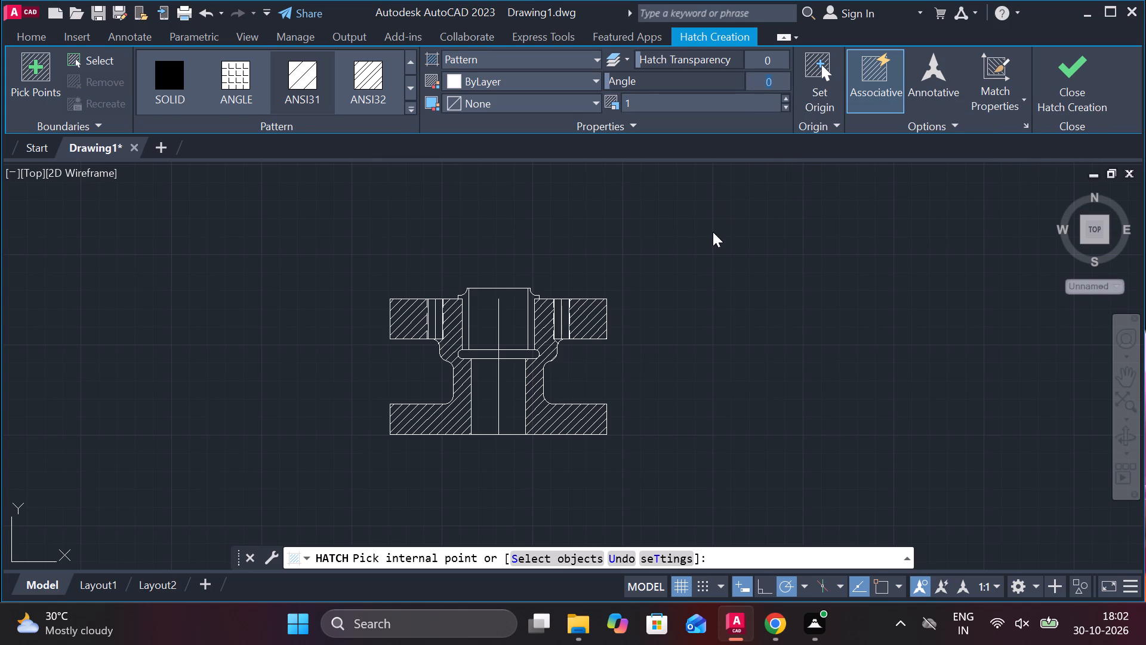
key(BackSpace)
text(90)
key(Return)
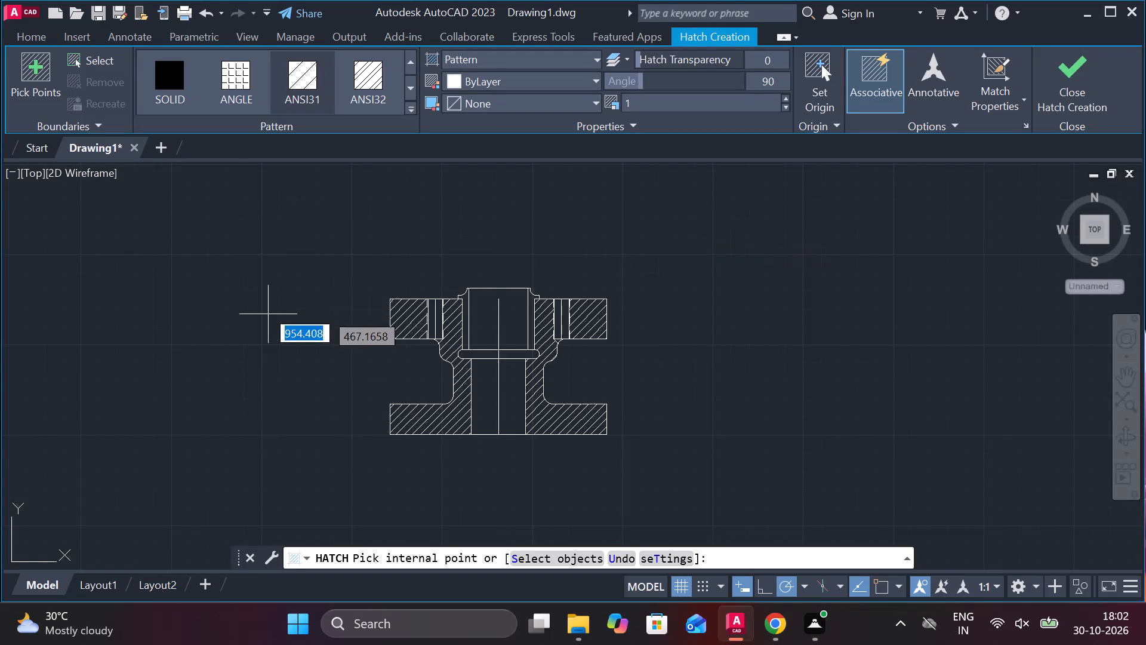
click(304, 75)
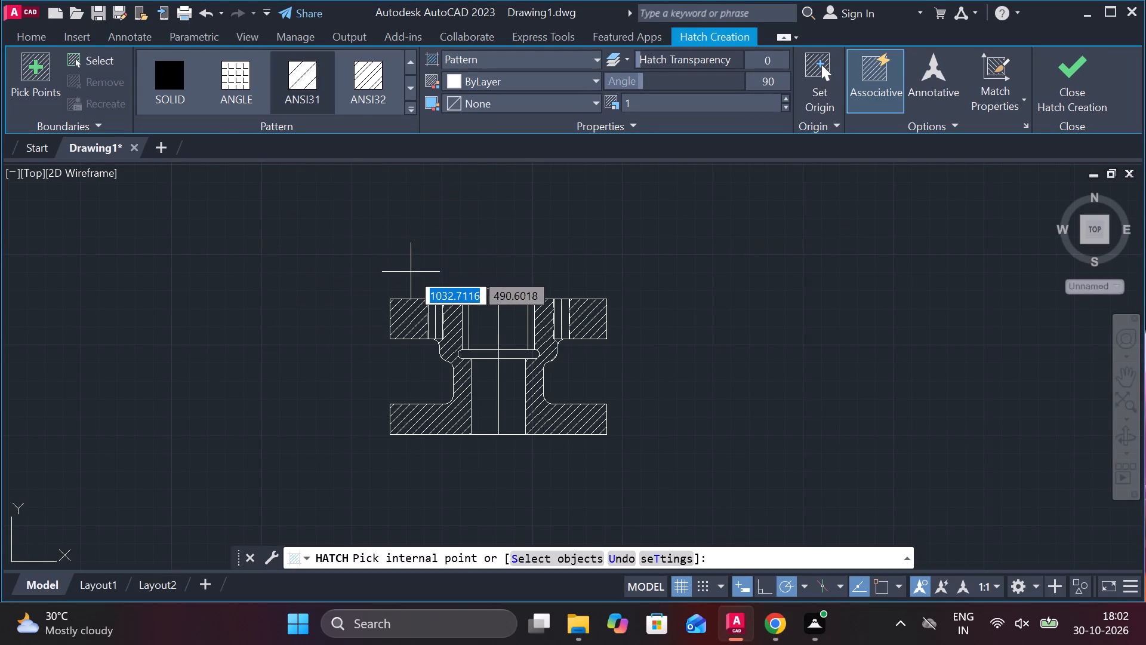
scroll(442, 279, up, 3)
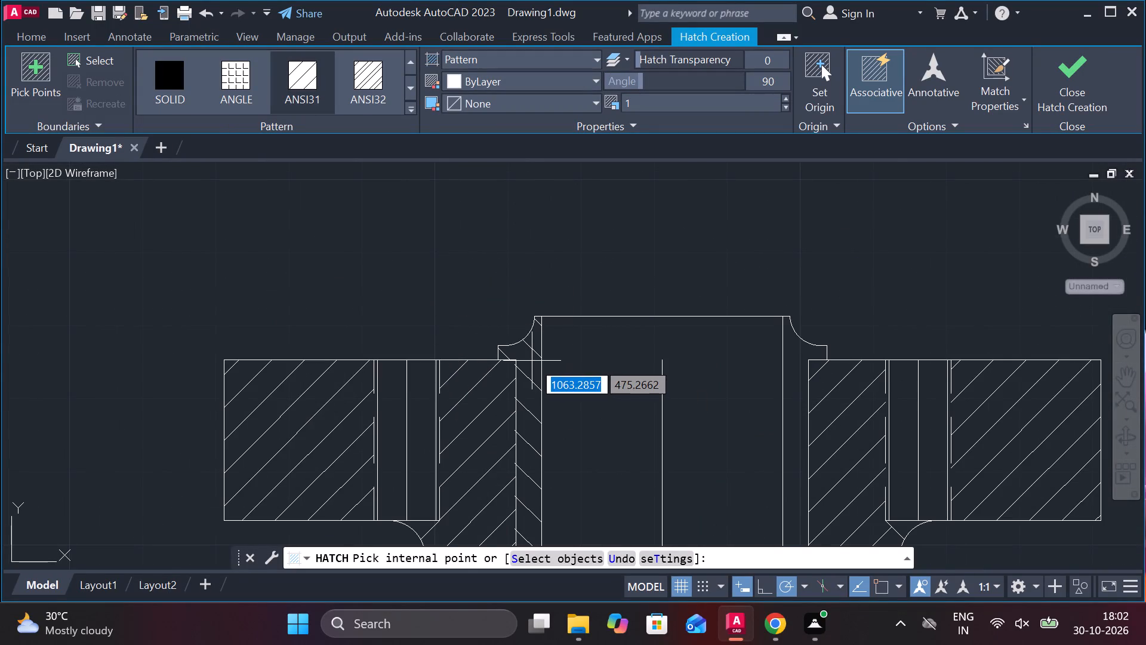
click(532, 361)
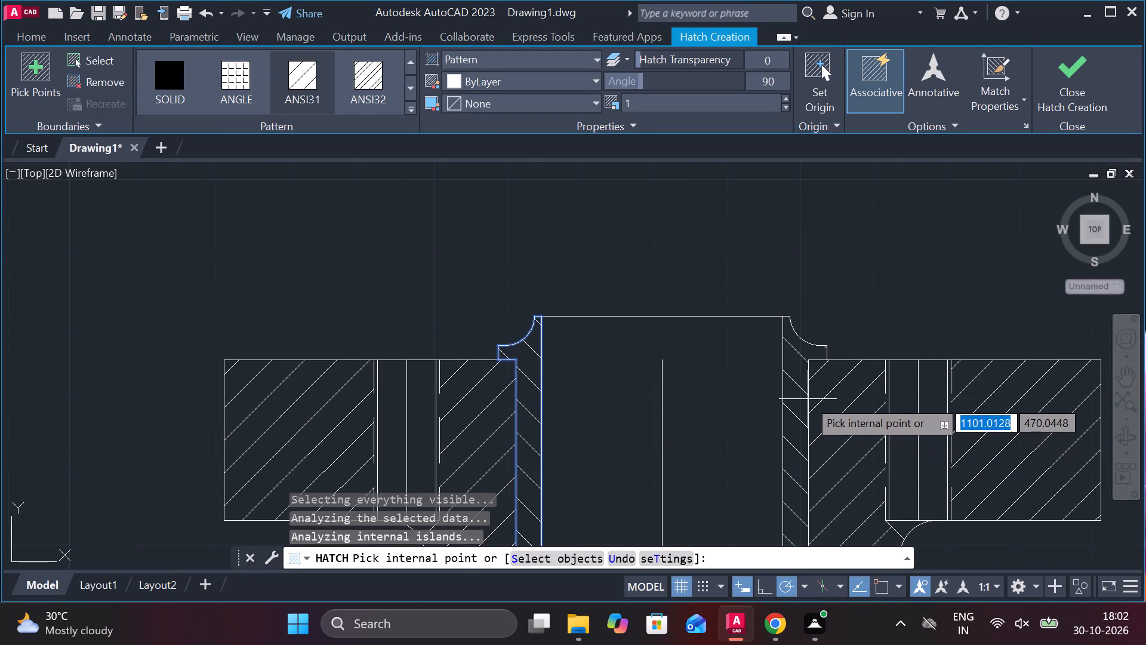
click(801, 390)
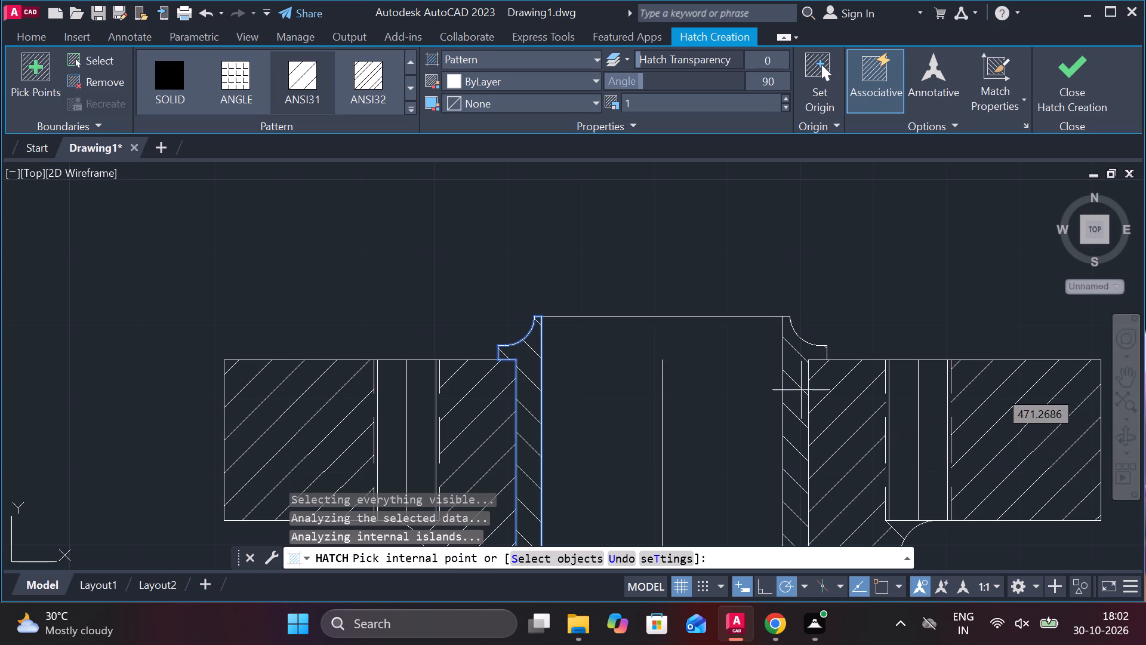
scroll(427, 264, down, 2)
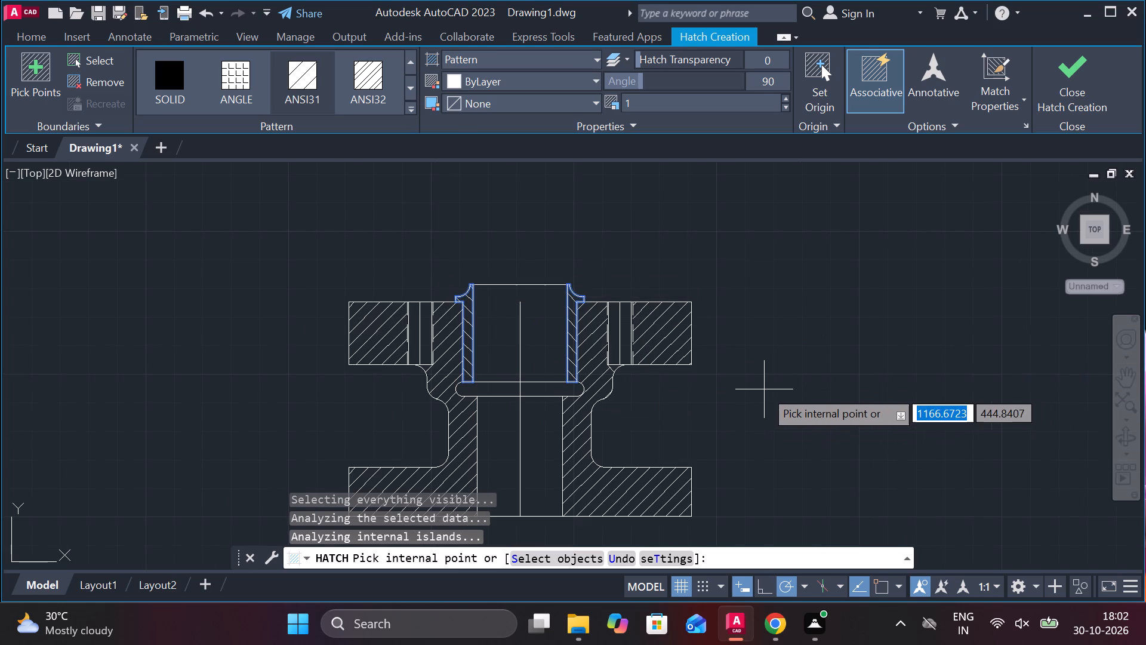
key(Escape)
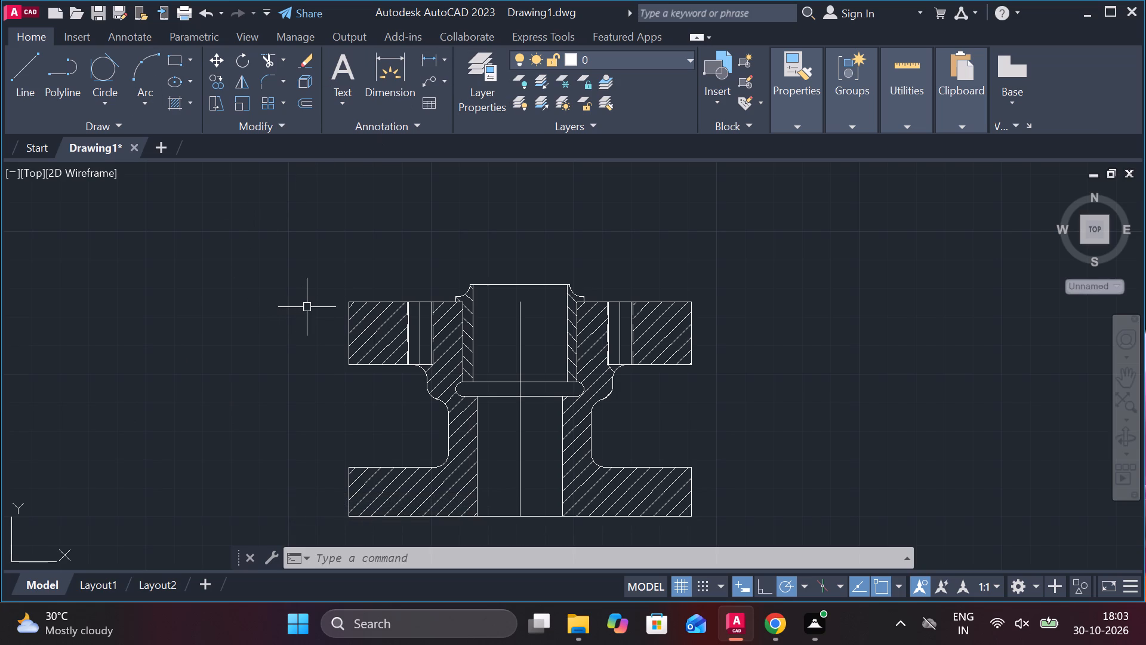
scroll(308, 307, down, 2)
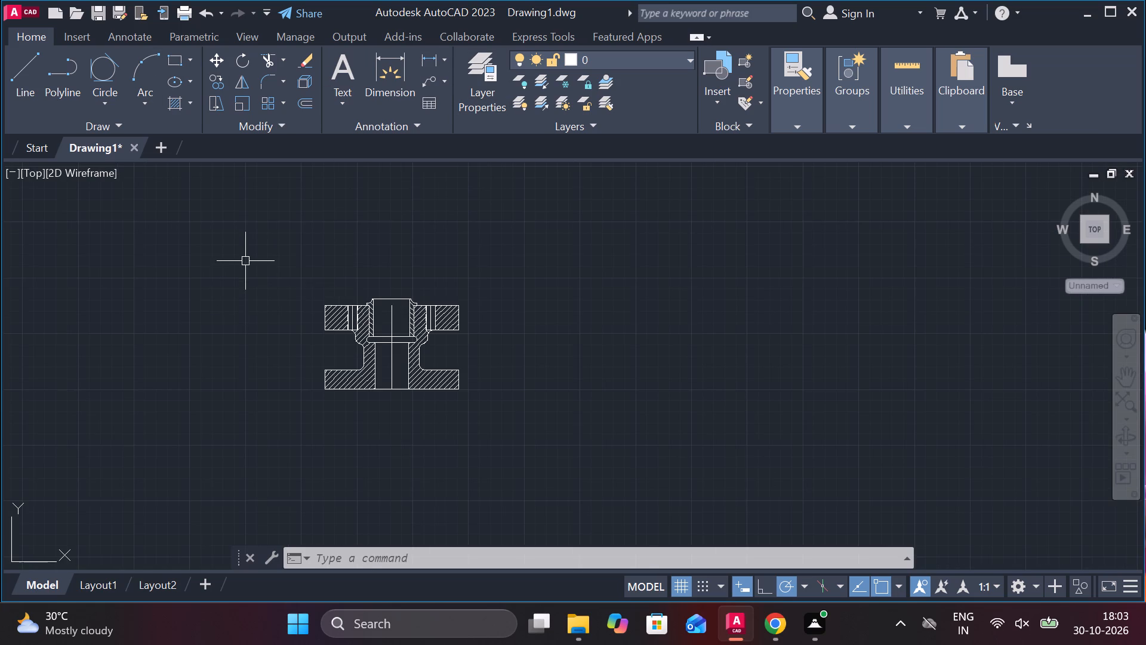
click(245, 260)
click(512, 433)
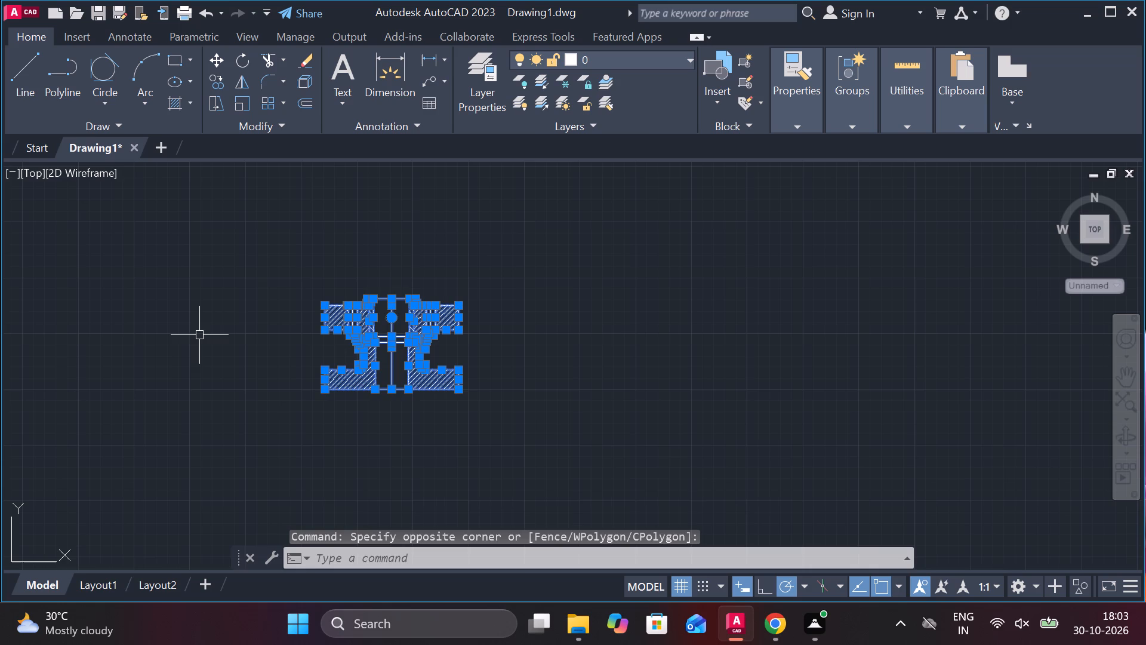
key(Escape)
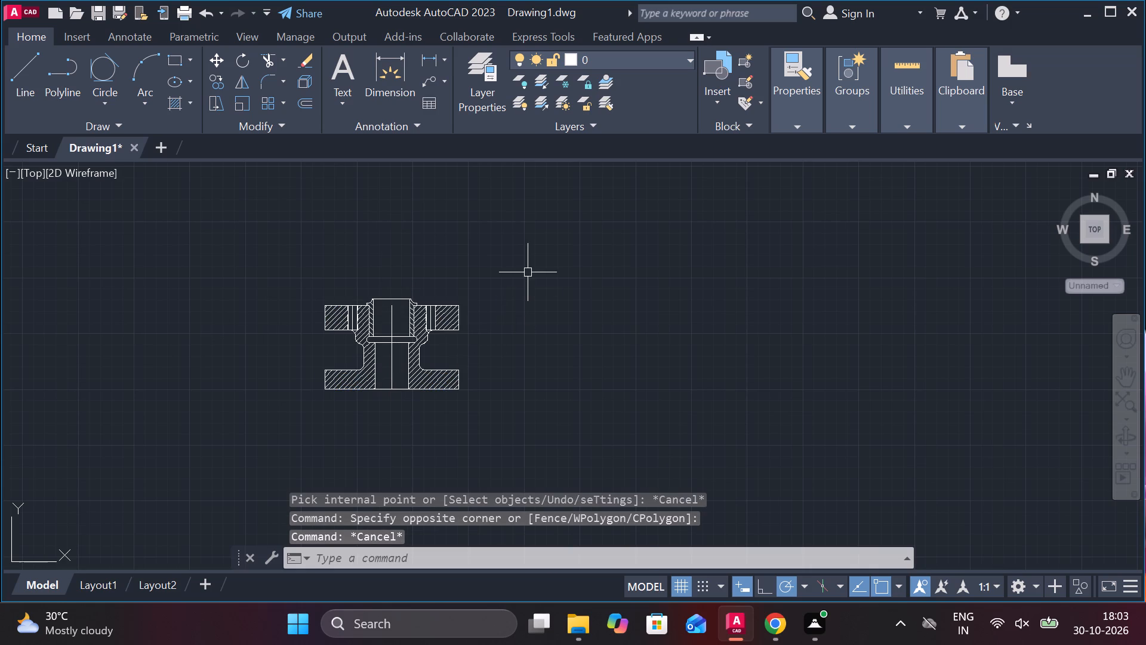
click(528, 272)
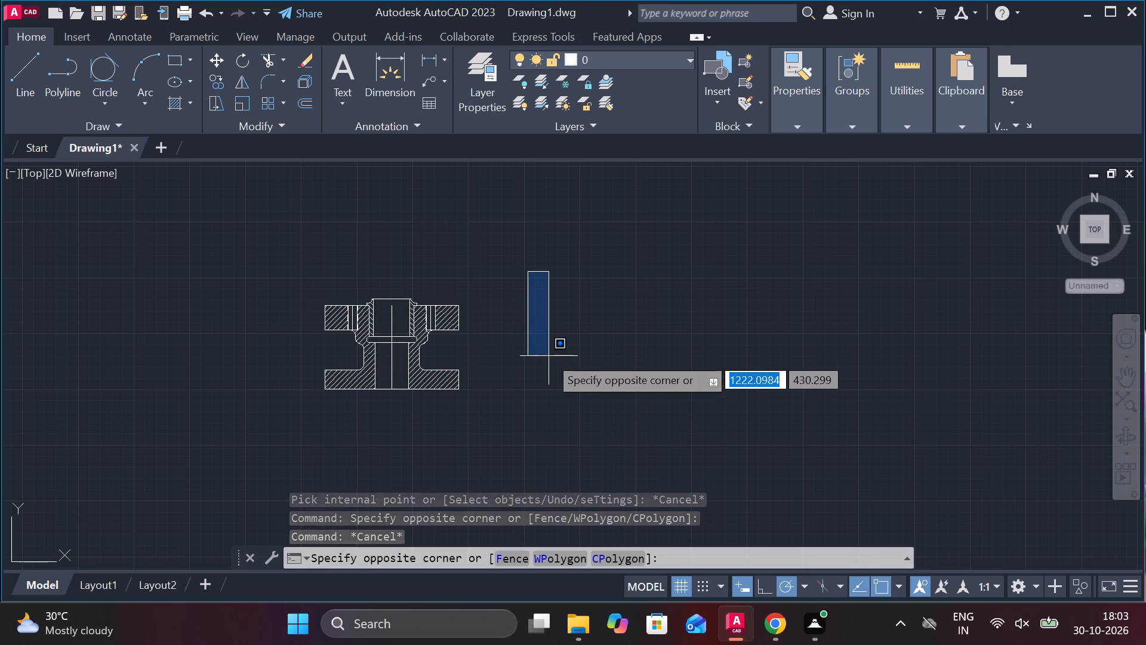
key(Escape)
Stretch the bore's vertical centre line at both ends, about 25.7 units above the flange top and past the base's bottom edge.
scroll(403, 330, up, 2)
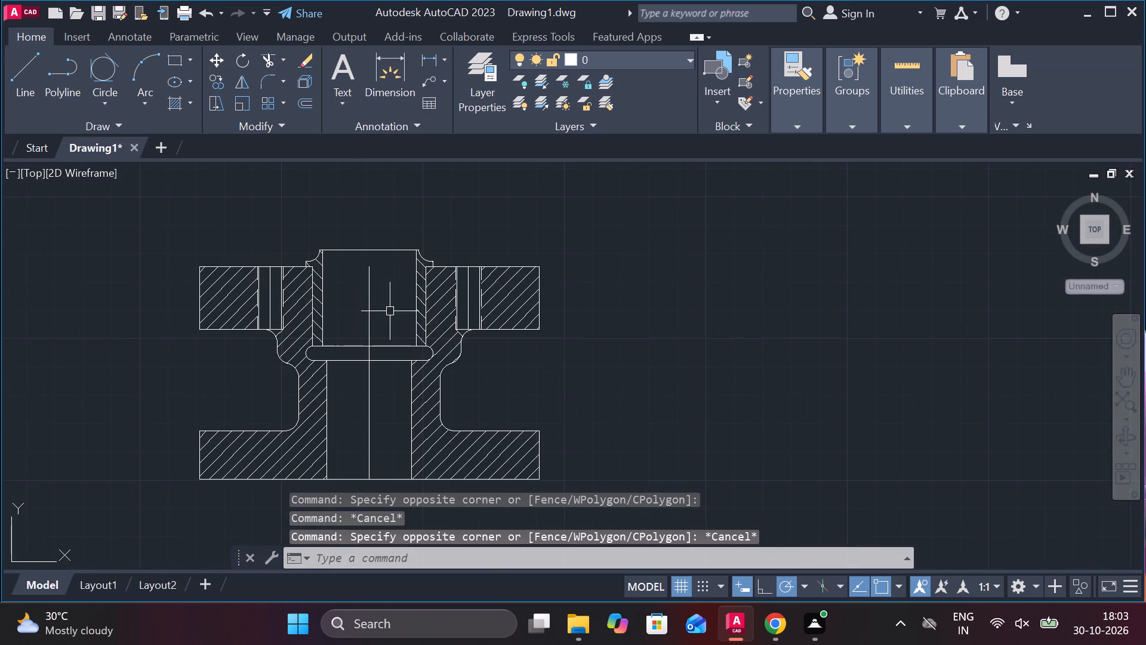
click(371, 303)
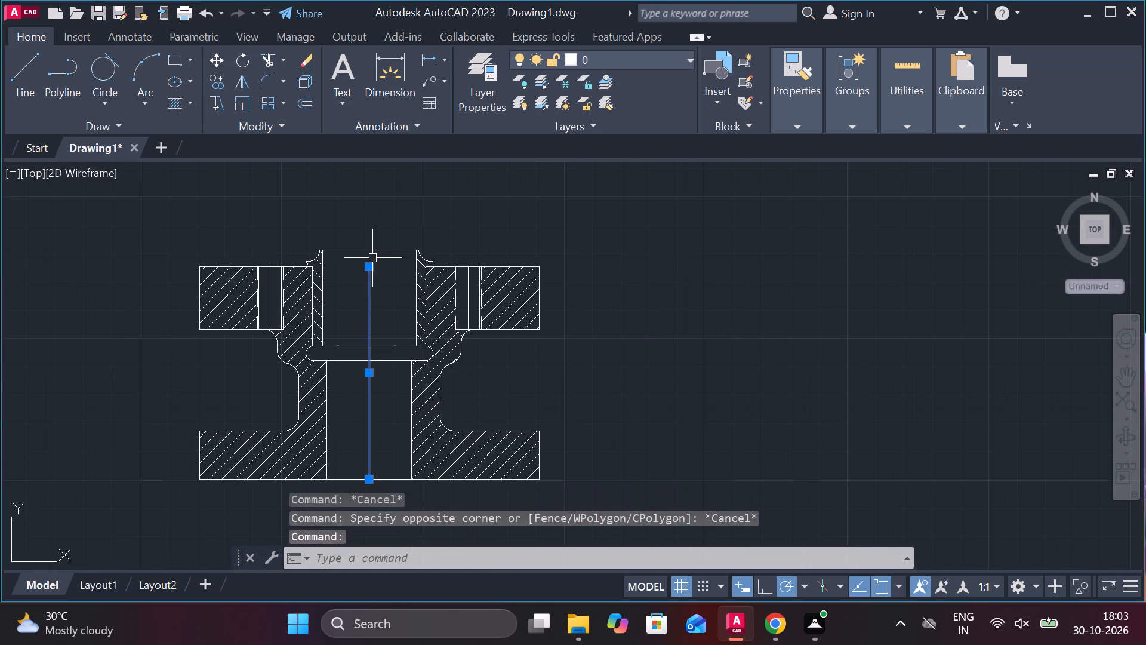
click(371, 267)
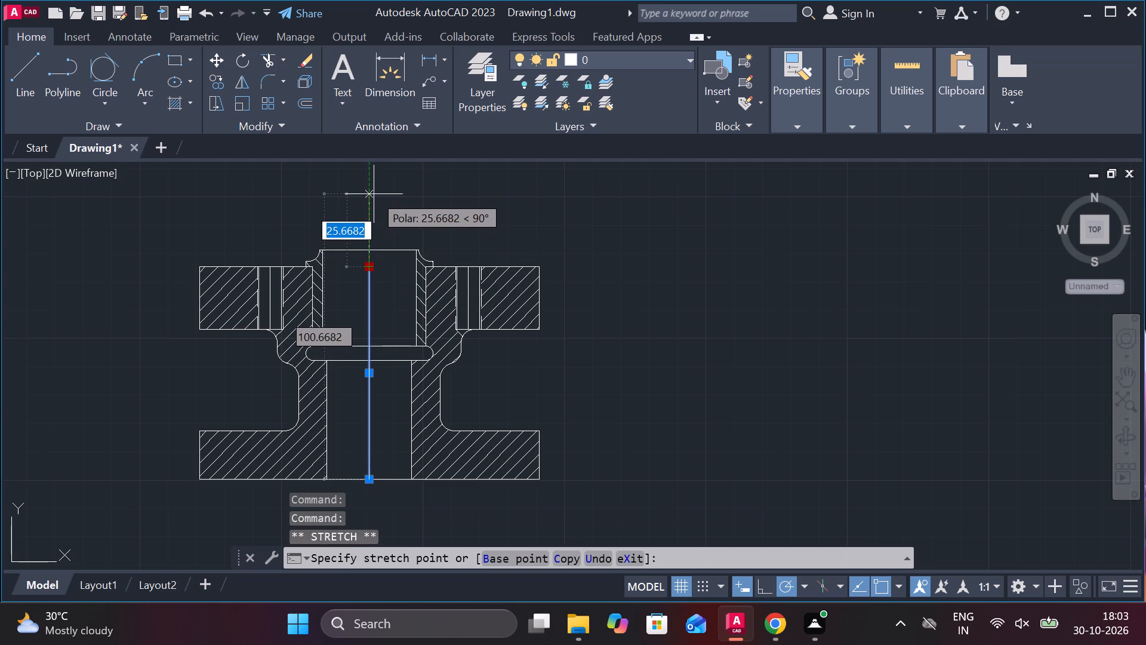
click(374, 194)
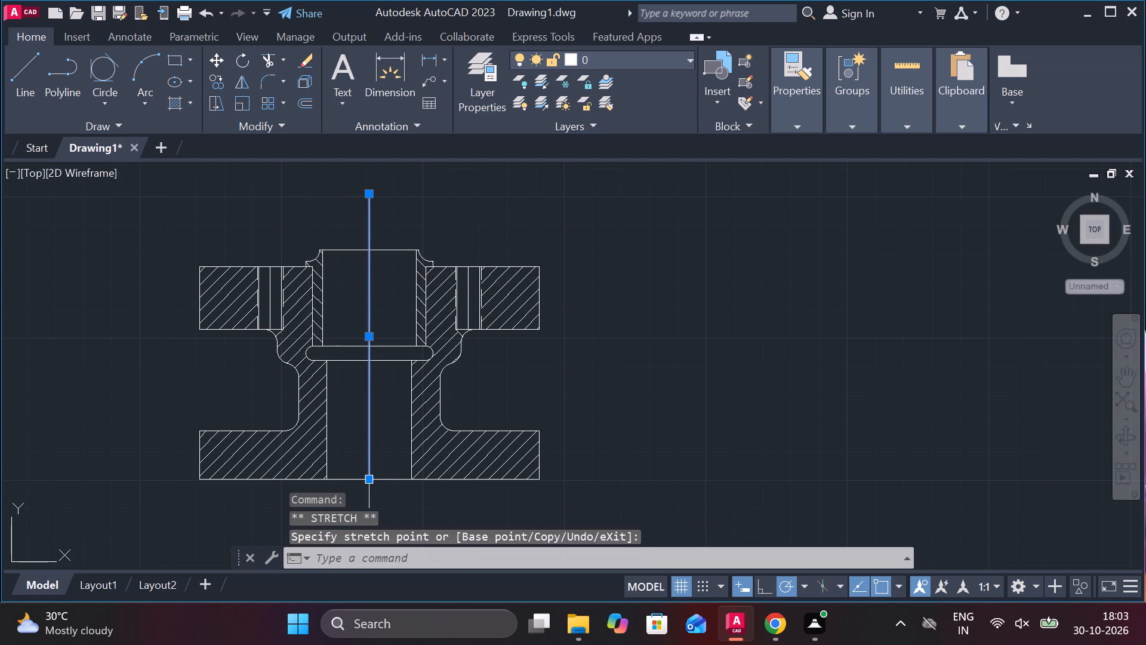
click(370, 482)
scroll(370, 489, down, 2)
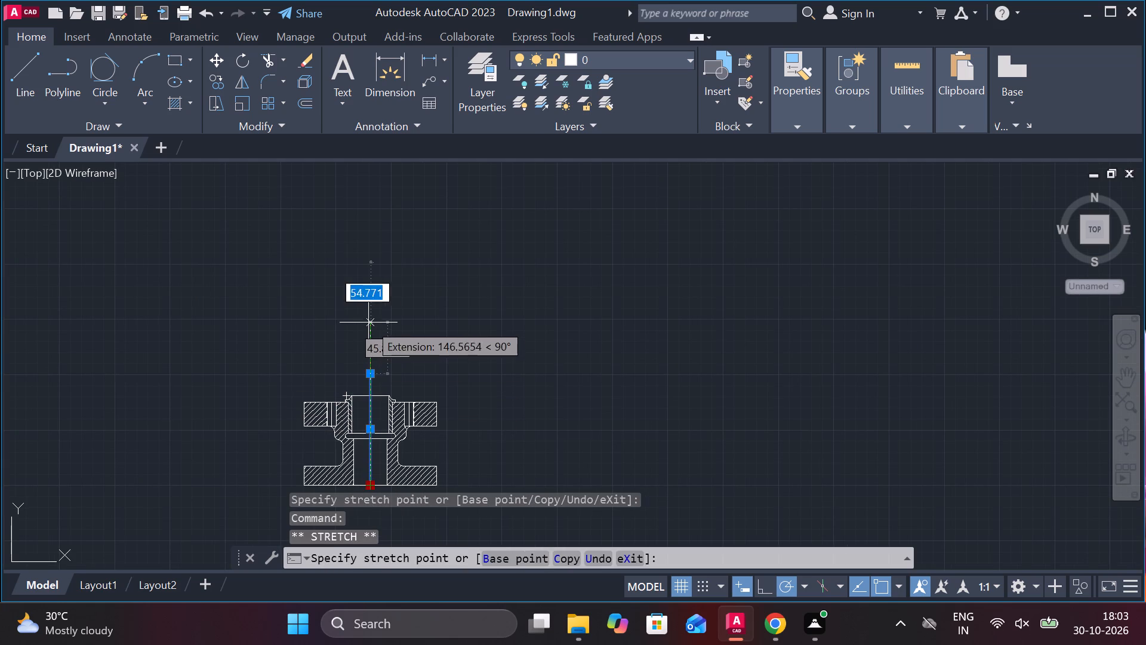
scroll(368, 315, down, 2)
scroll(378, 230, down, 2)
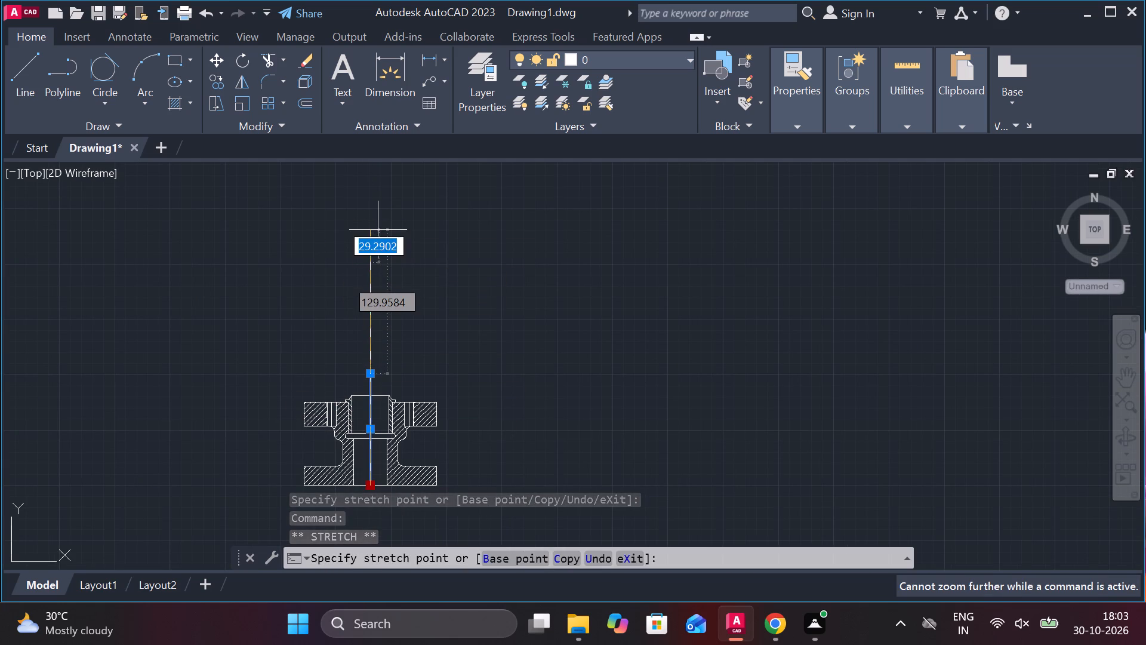
scroll(378, 230, down, 2)
scroll(494, 486, down, 2)
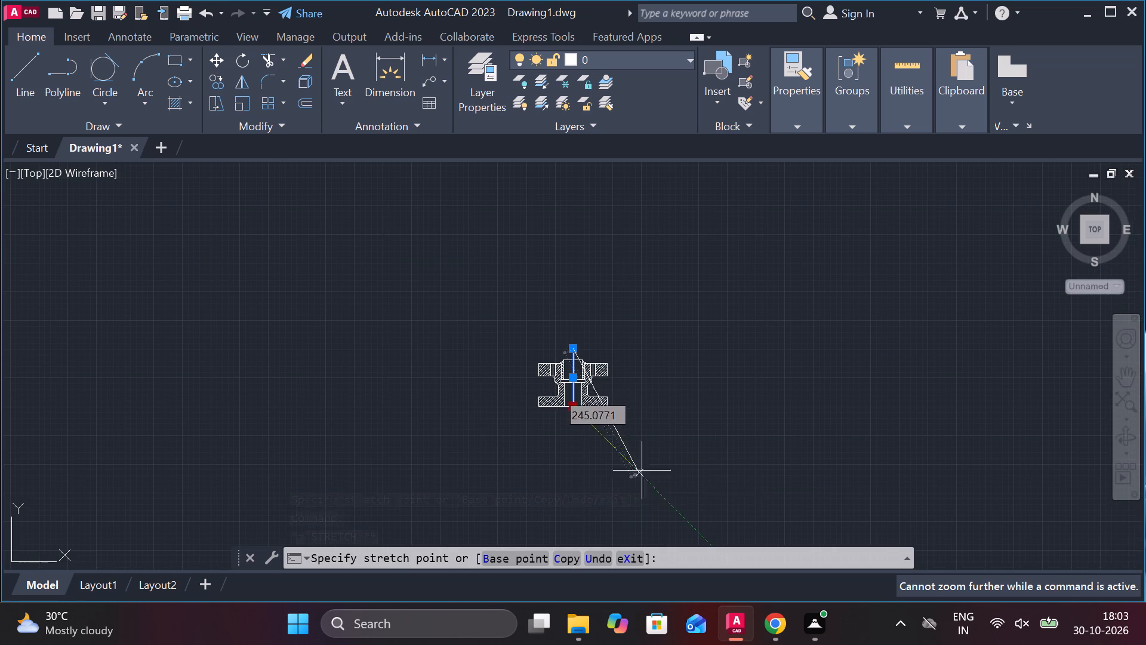
click(572, 430)
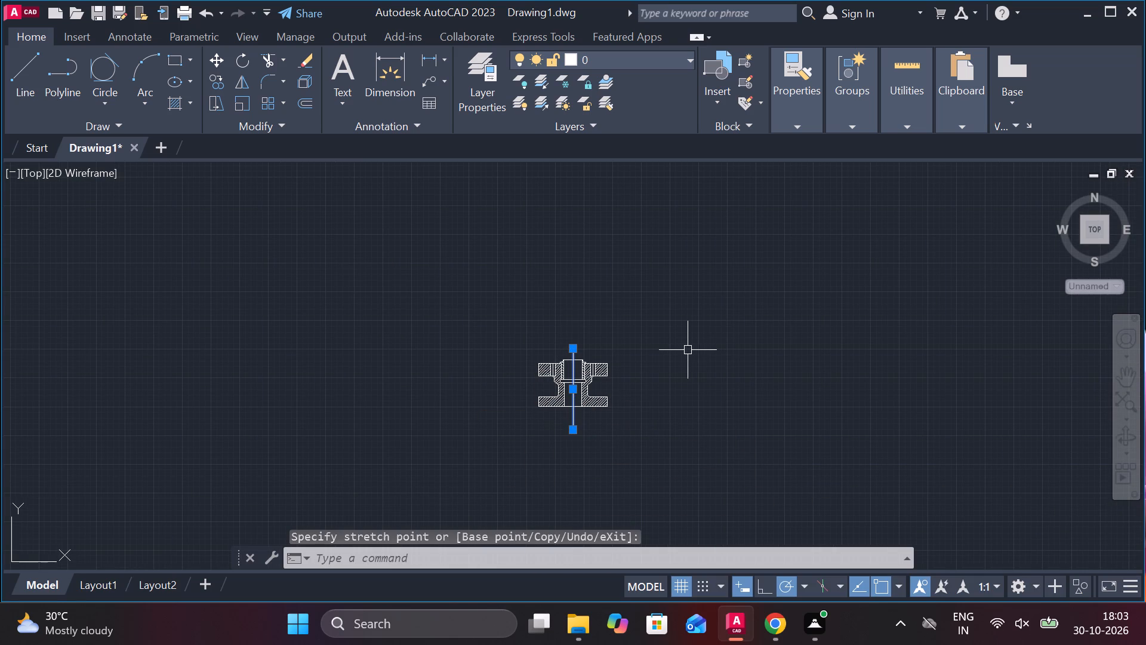
Stretch the right side hole's centre line past the flange's top face and about 7.5 units below its bottom face.
scroll(623, 358, up, 2)
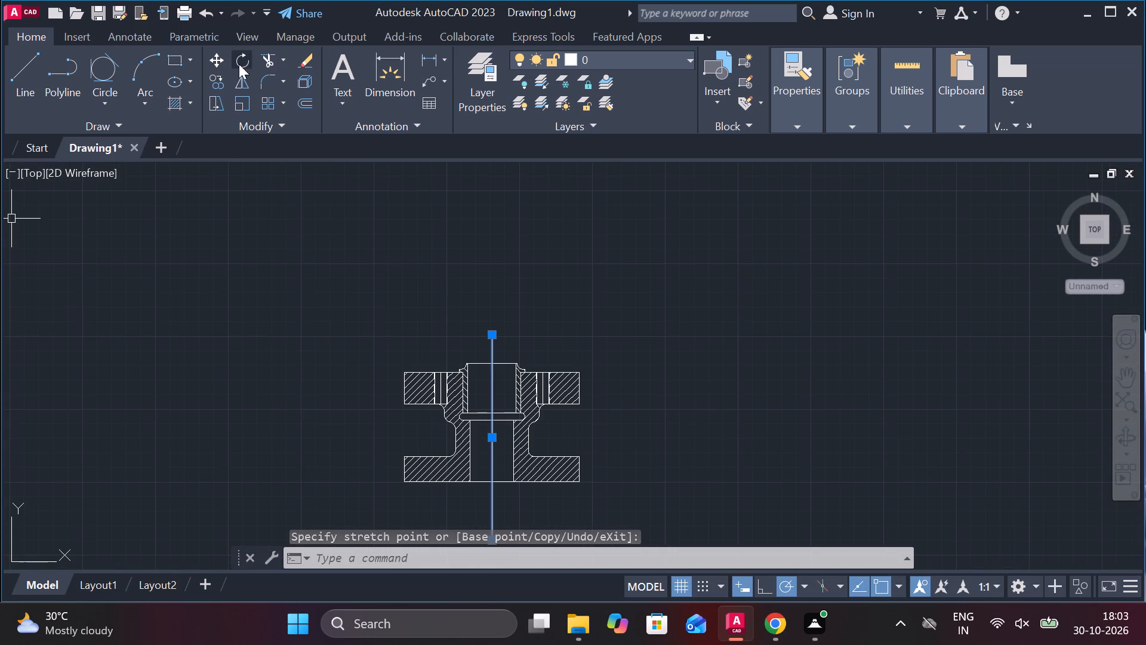
scroll(530, 392, up, 3)
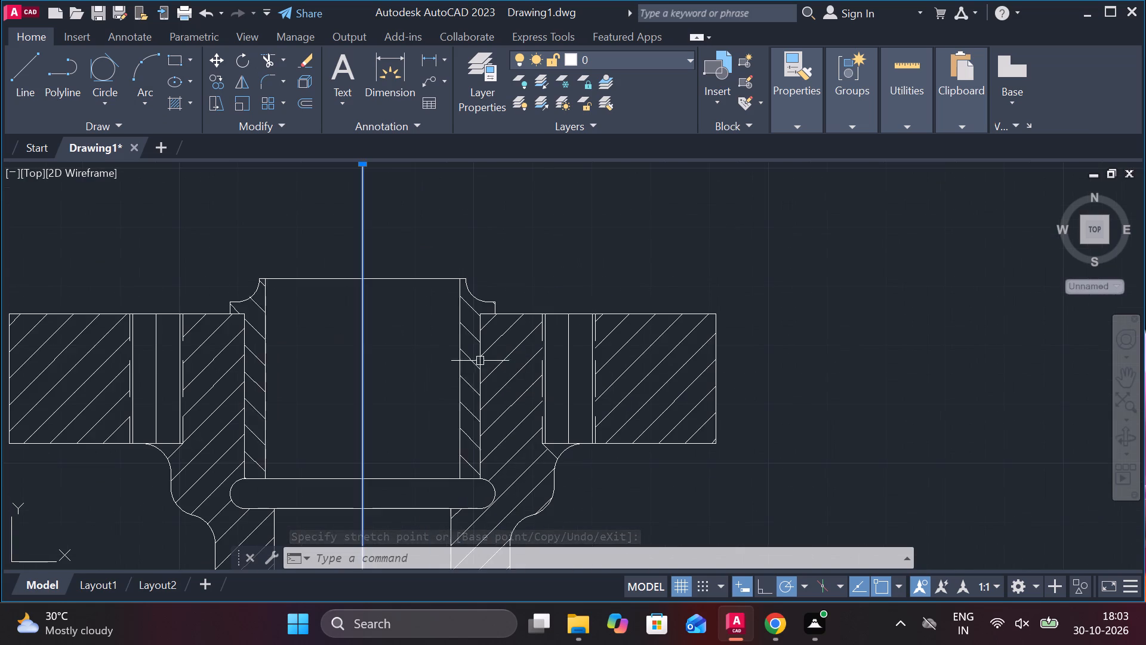
click(568, 338)
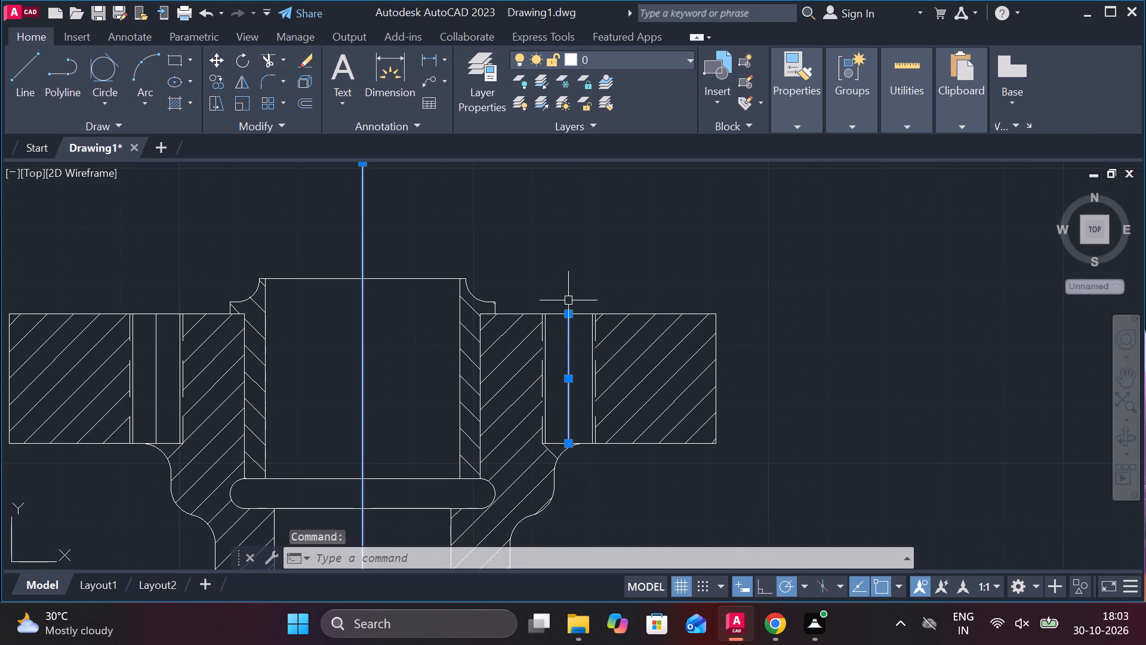
click(568, 315)
click(571, 277)
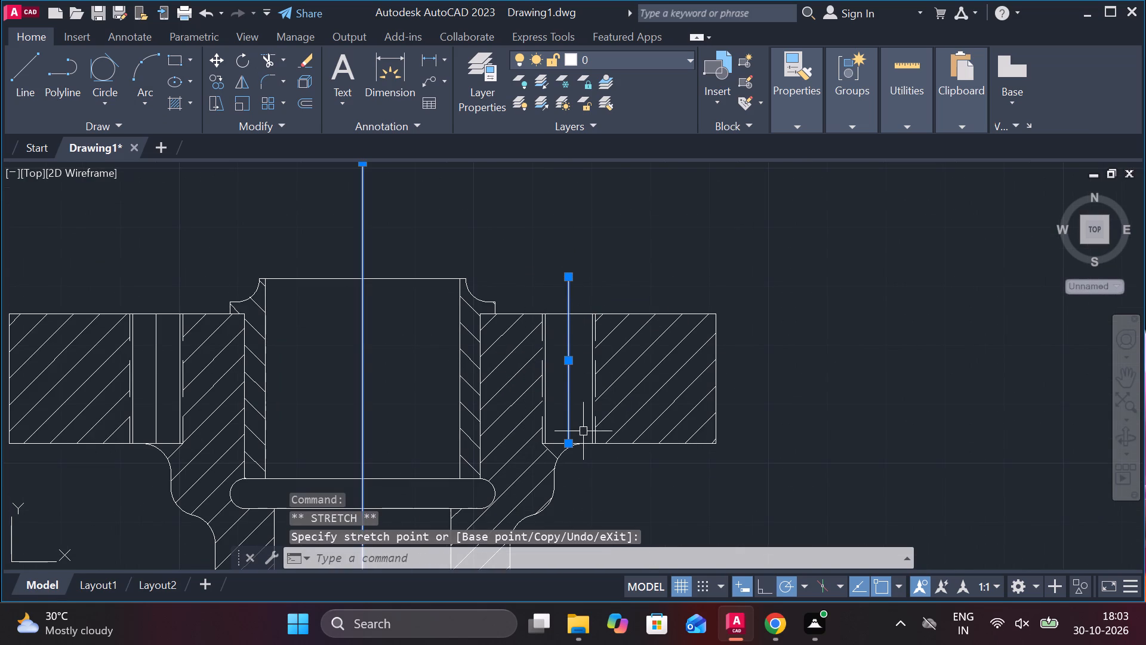
click(566, 447)
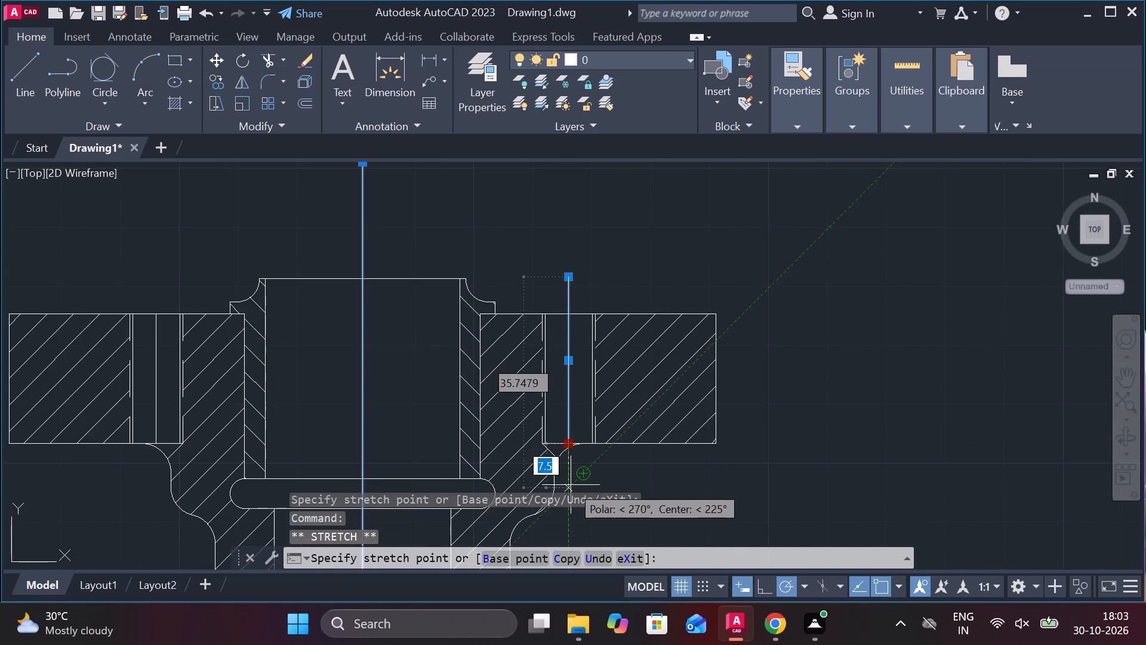
click(571, 485)
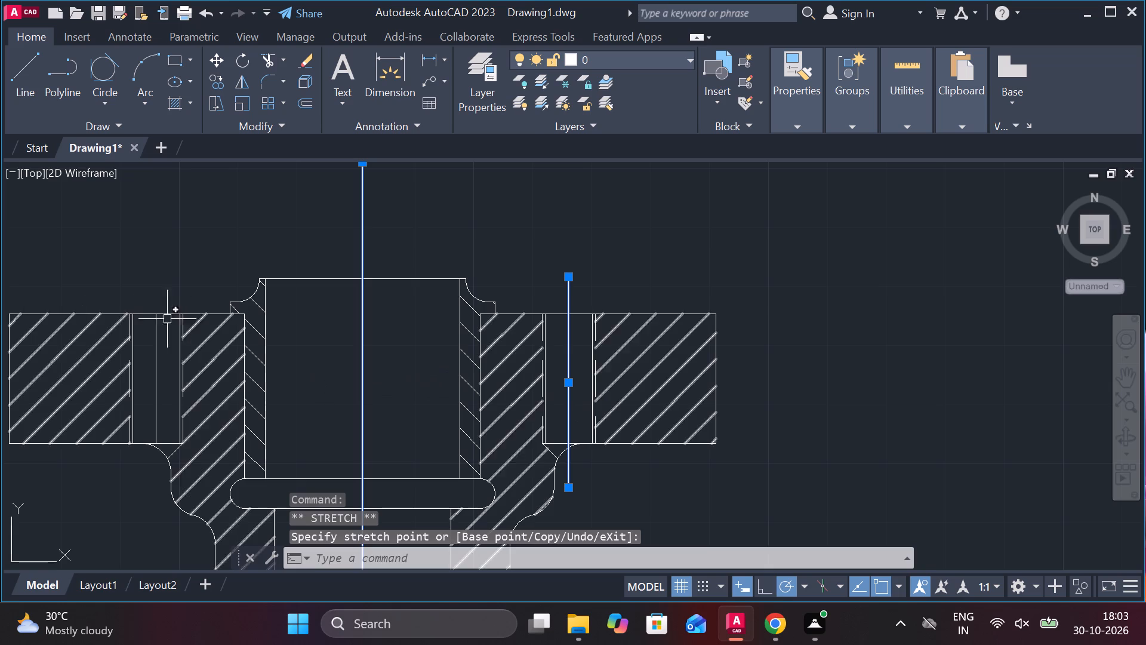
Stretch the left side hole's centre line about 8.4 units above the flange's top face and past its bottom face.
click(157, 374)
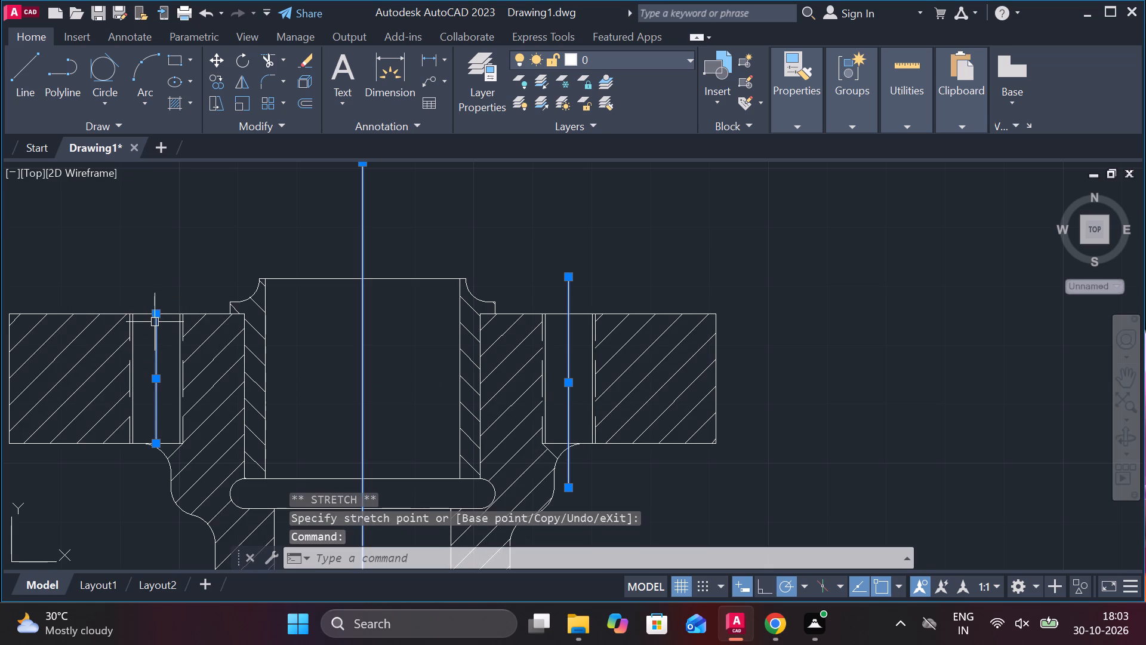
click(157, 313)
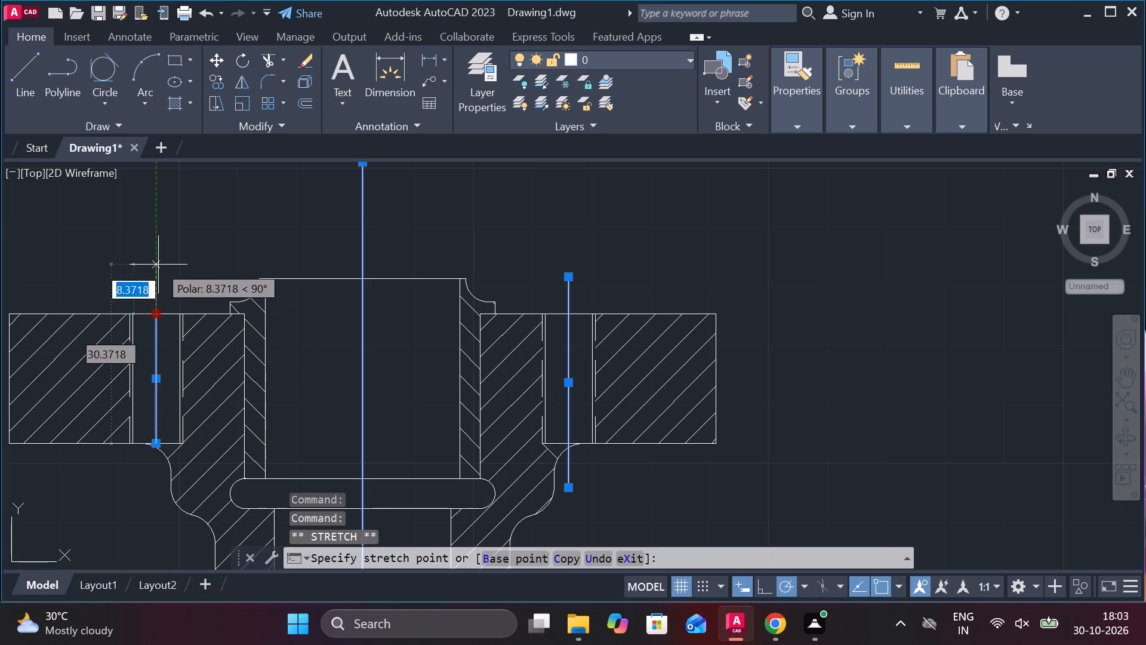
click(158, 265)
click(155, 446)
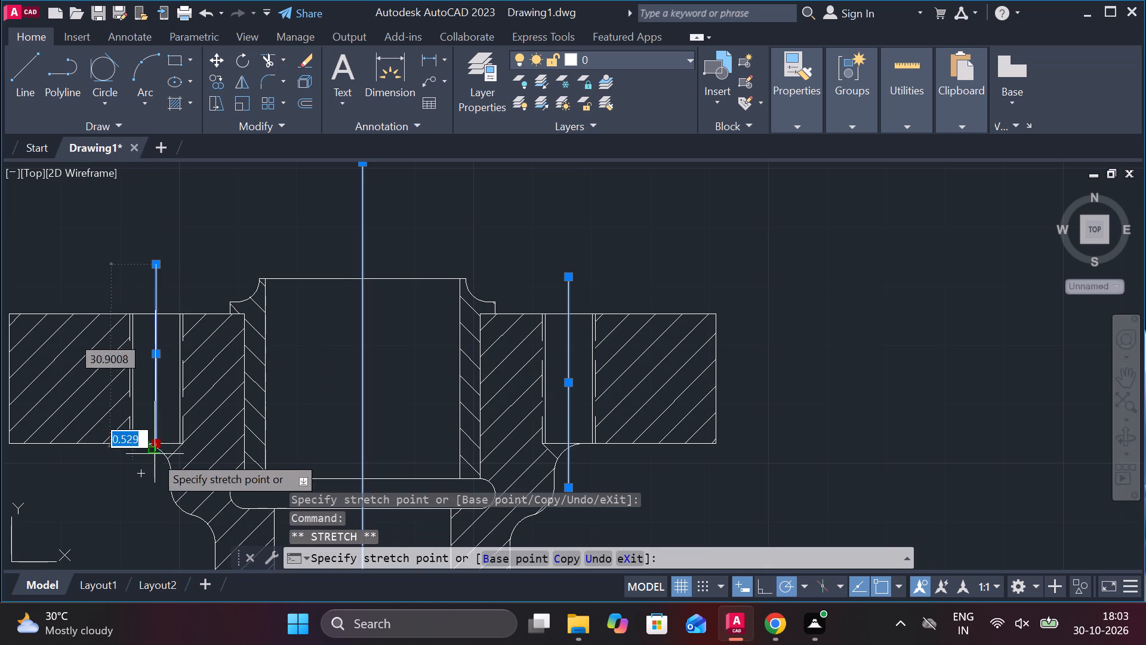
click(154, 496)
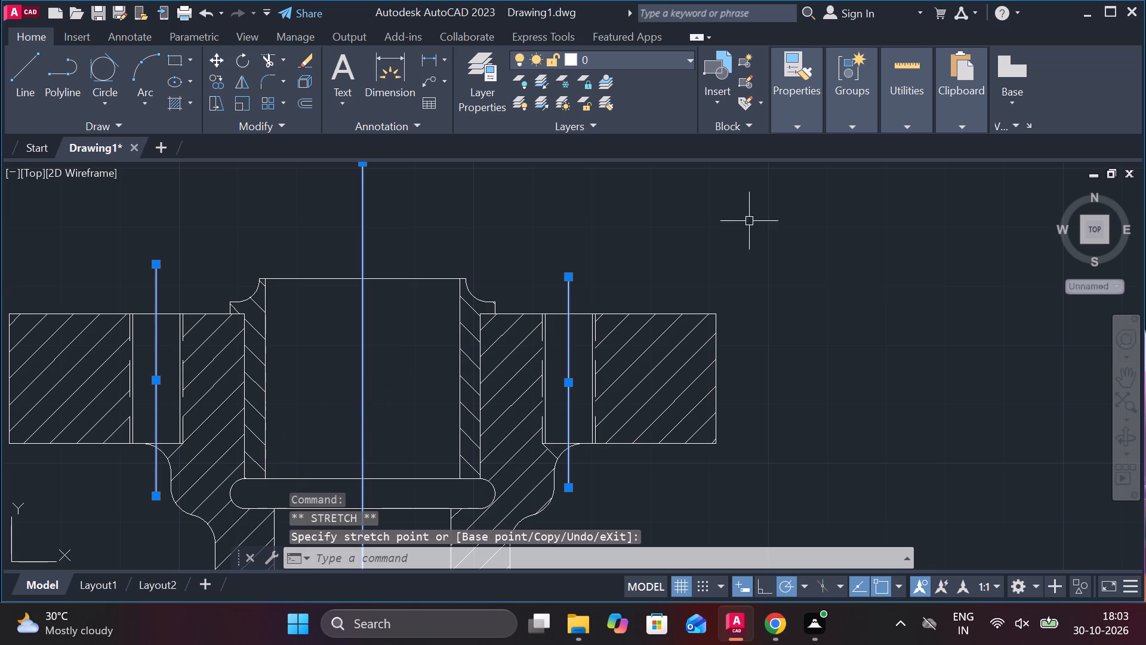
Set the linetype of the bore's and both side holes' centre lines to CENTER.
click(799, 124)
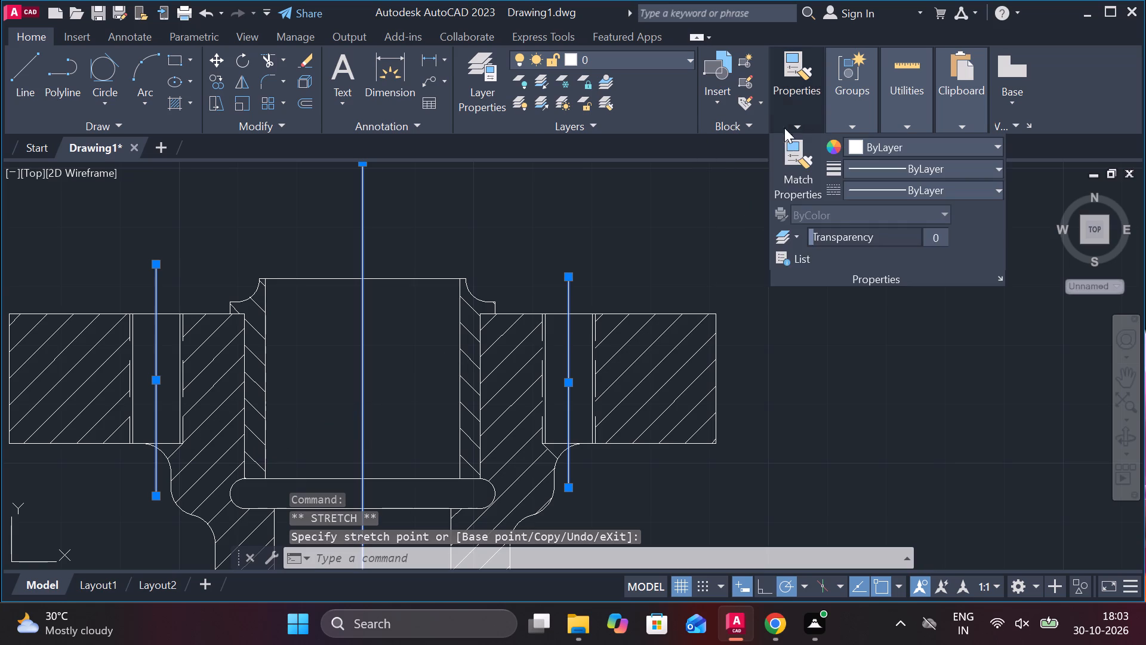
click(888, 191)
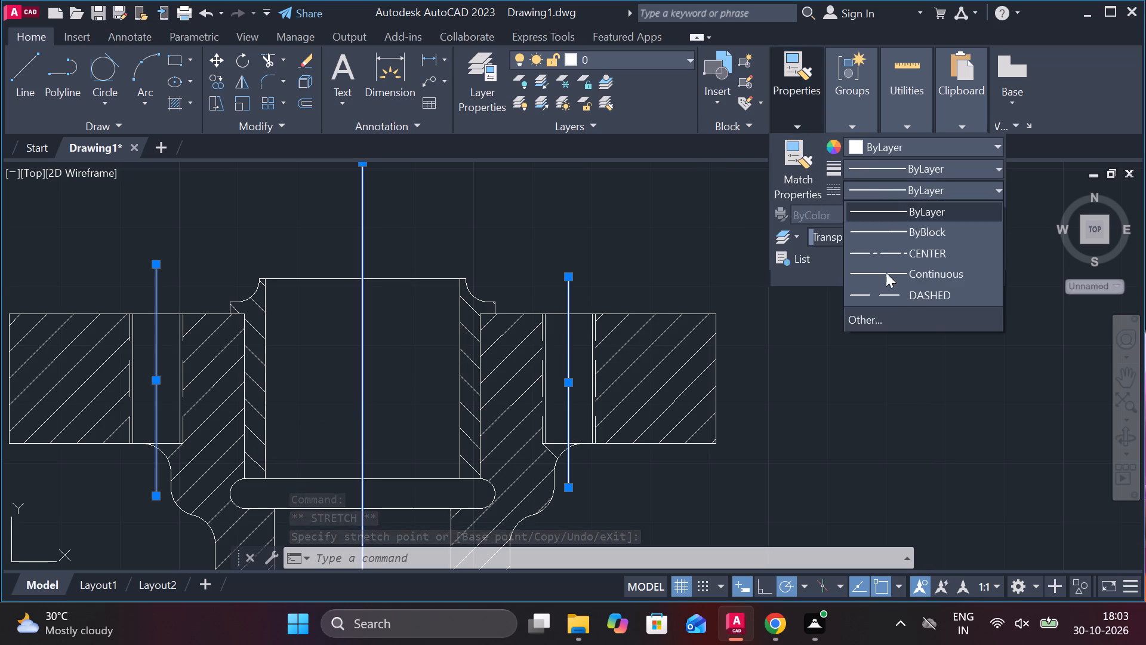
click(905, 249)
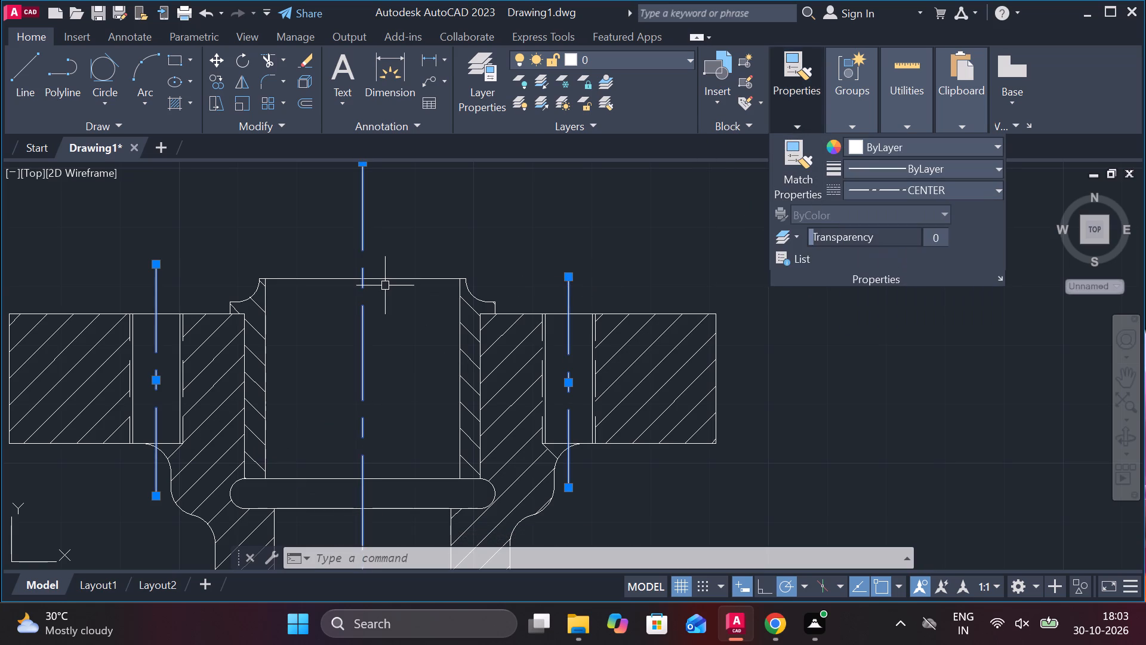
key(Escape)
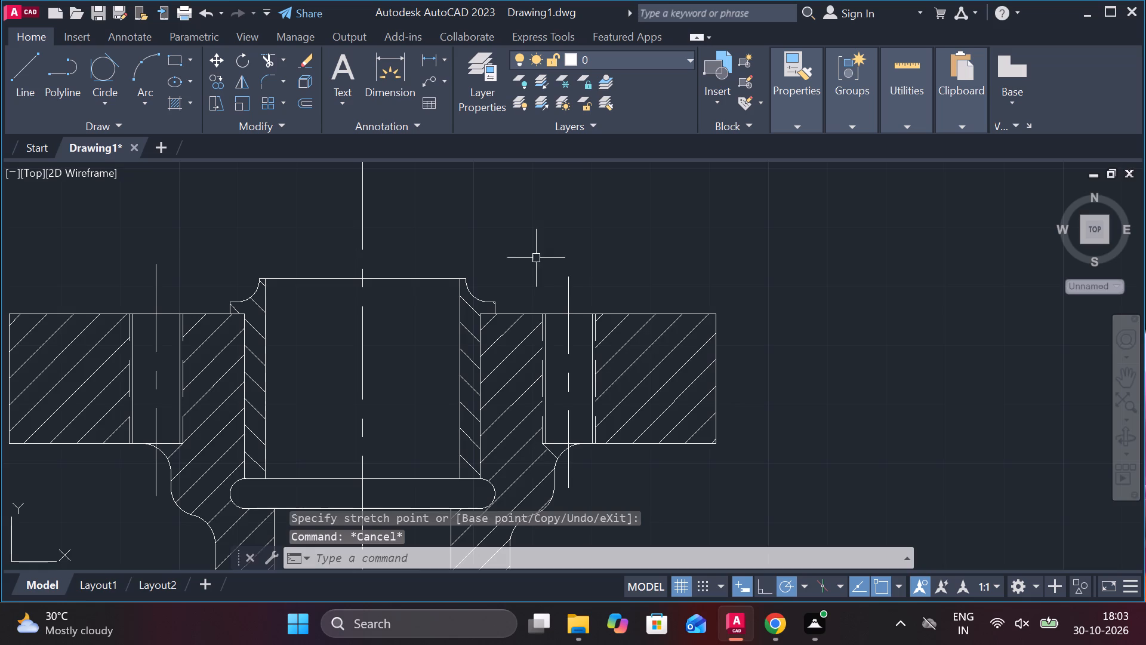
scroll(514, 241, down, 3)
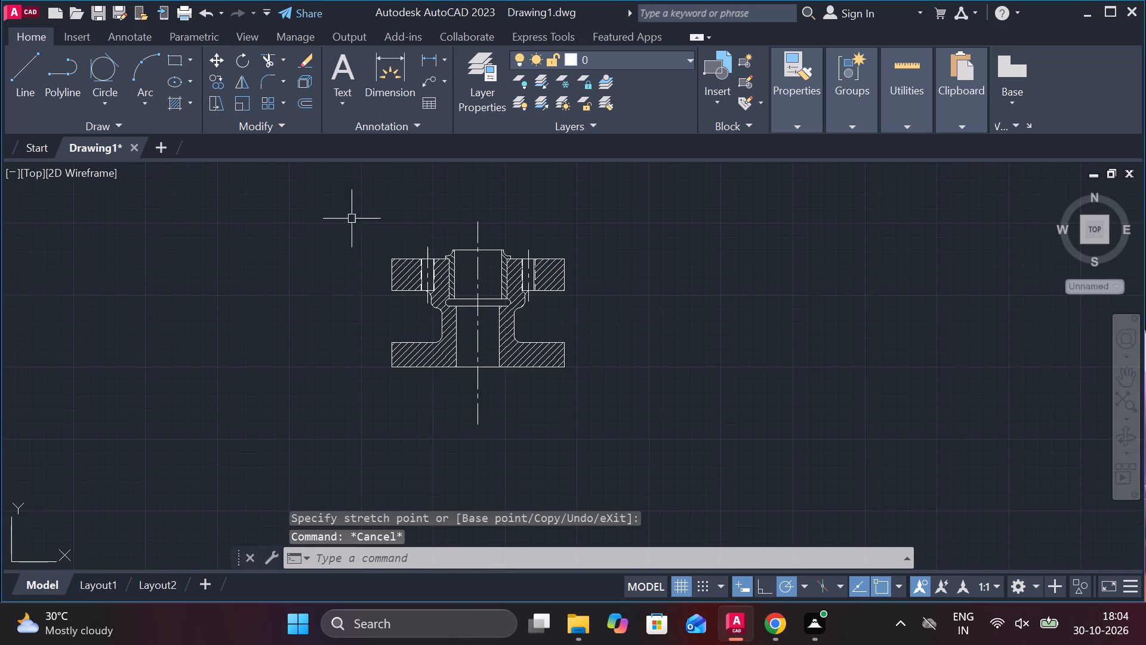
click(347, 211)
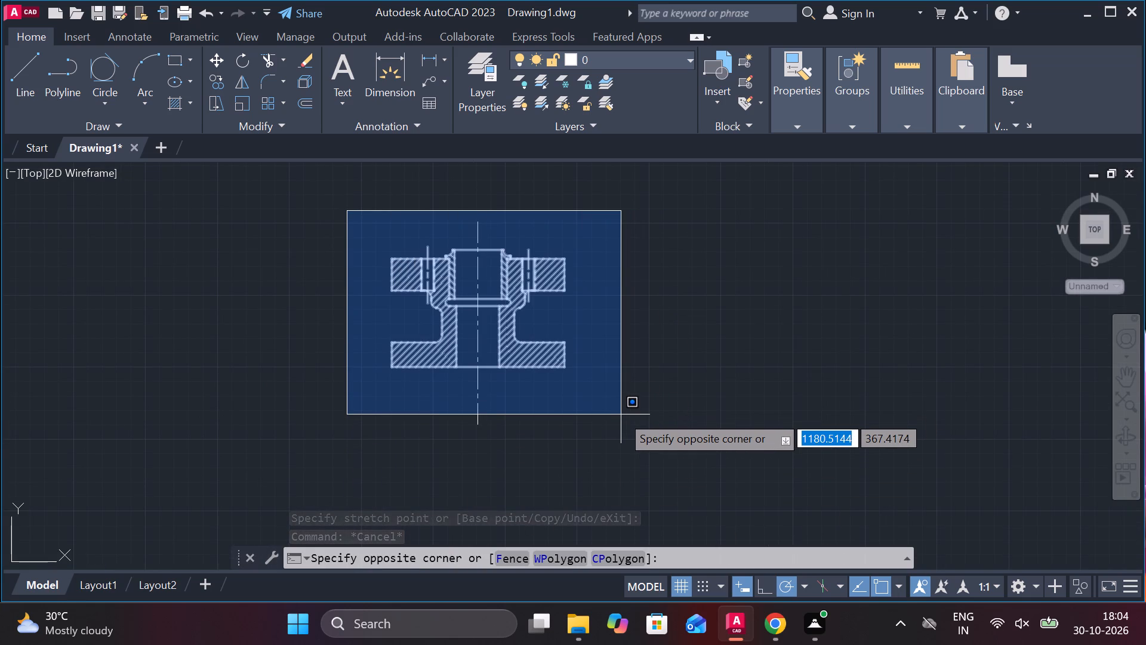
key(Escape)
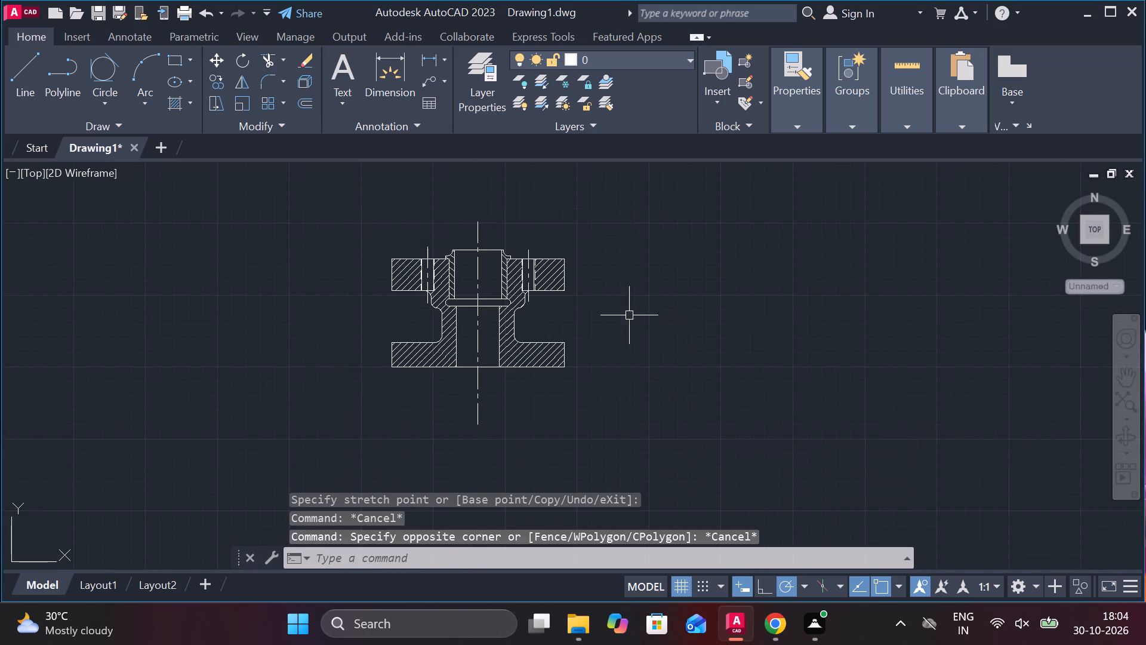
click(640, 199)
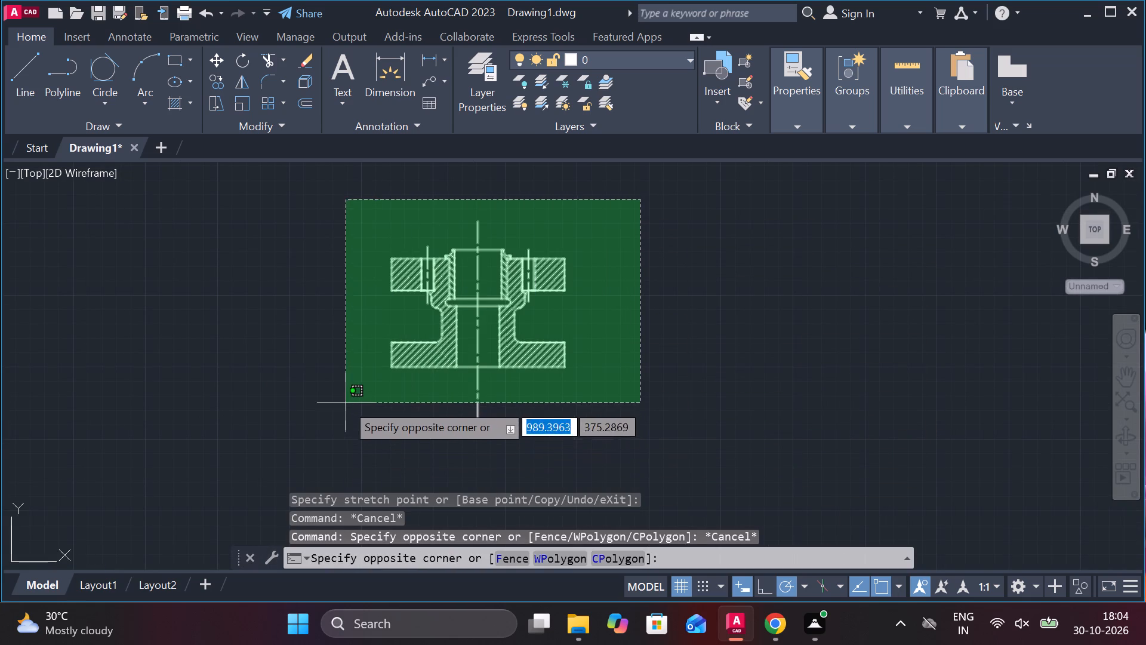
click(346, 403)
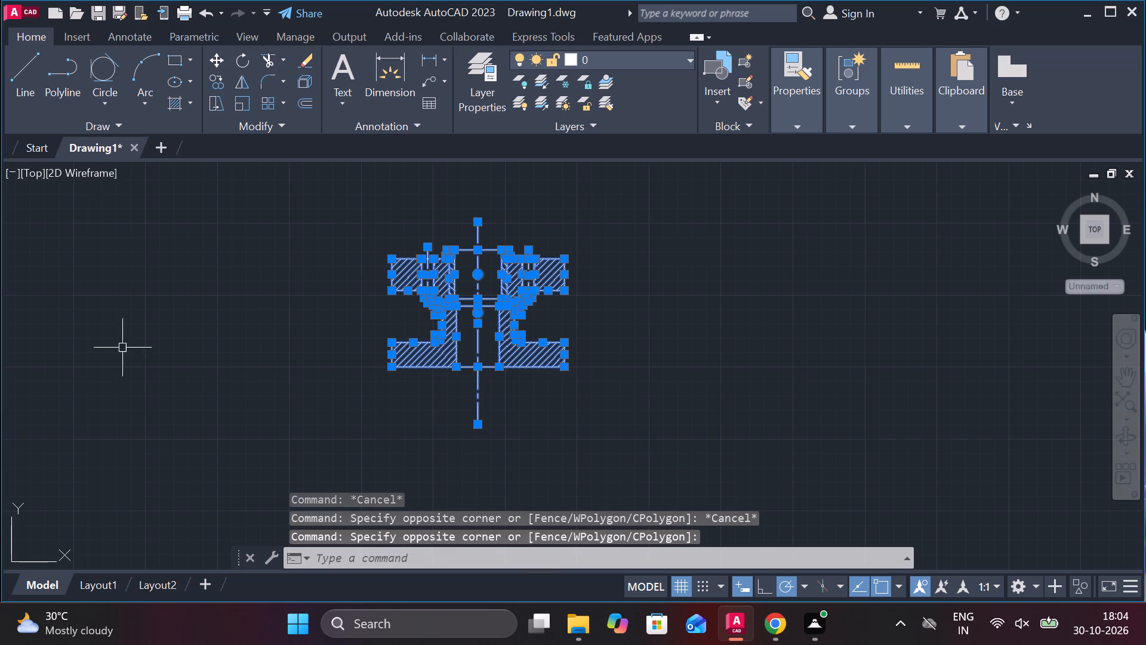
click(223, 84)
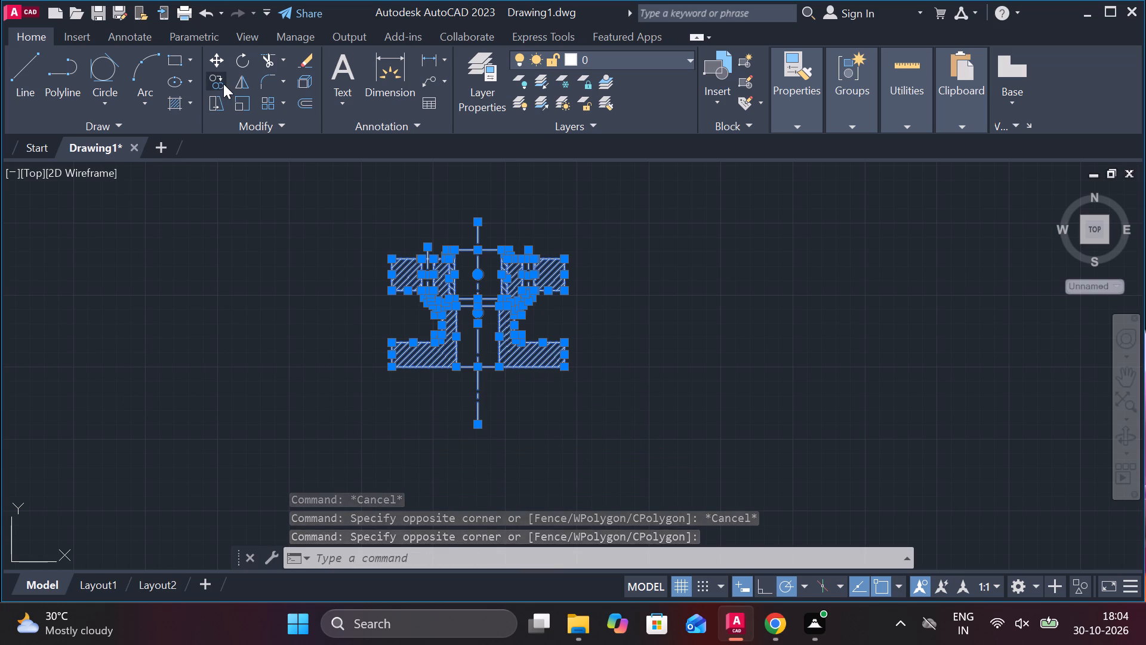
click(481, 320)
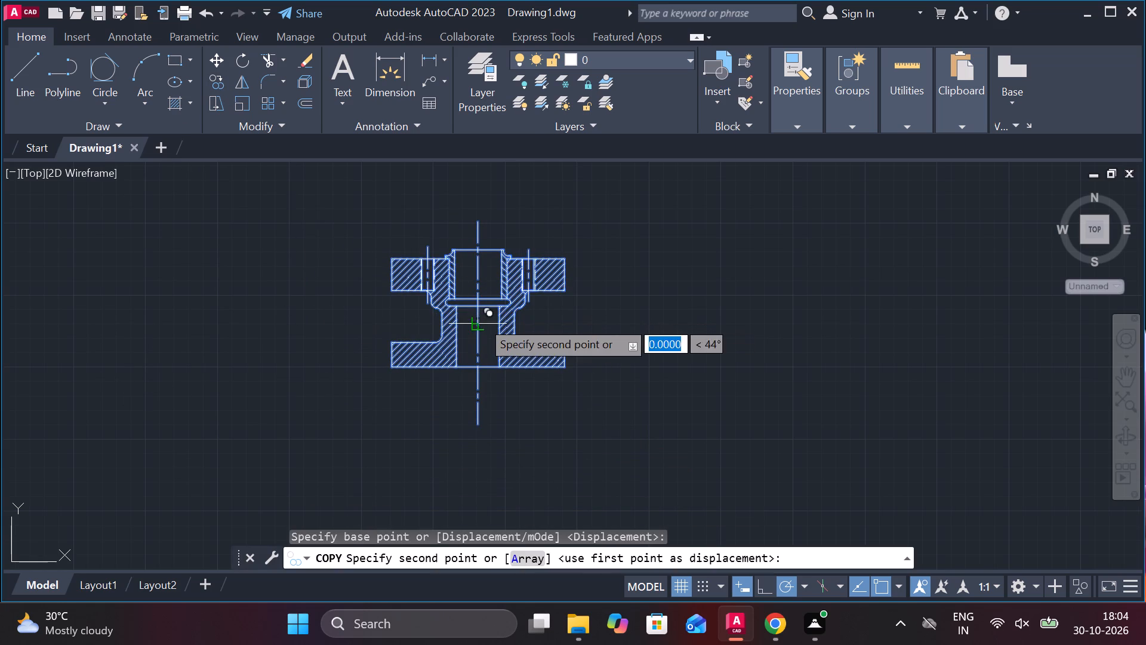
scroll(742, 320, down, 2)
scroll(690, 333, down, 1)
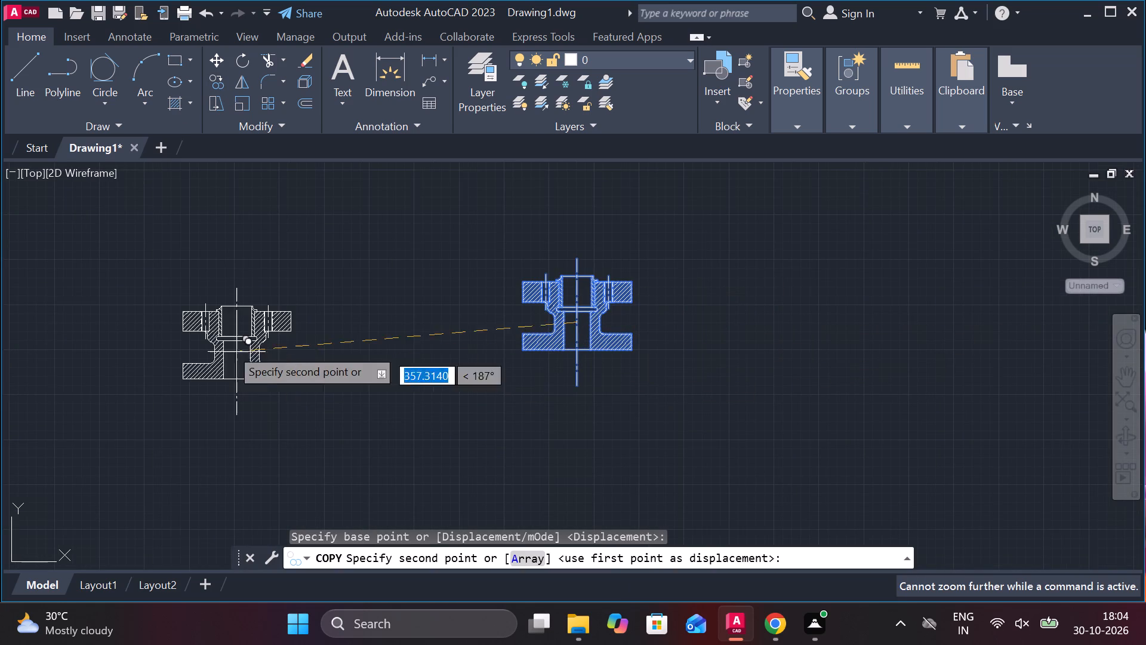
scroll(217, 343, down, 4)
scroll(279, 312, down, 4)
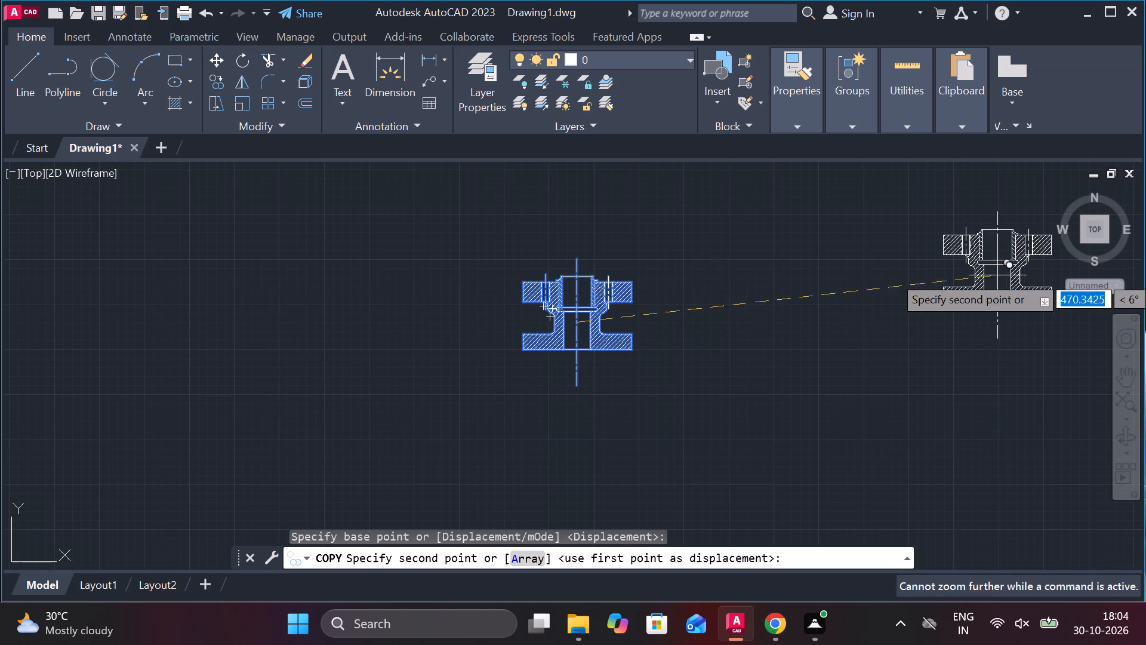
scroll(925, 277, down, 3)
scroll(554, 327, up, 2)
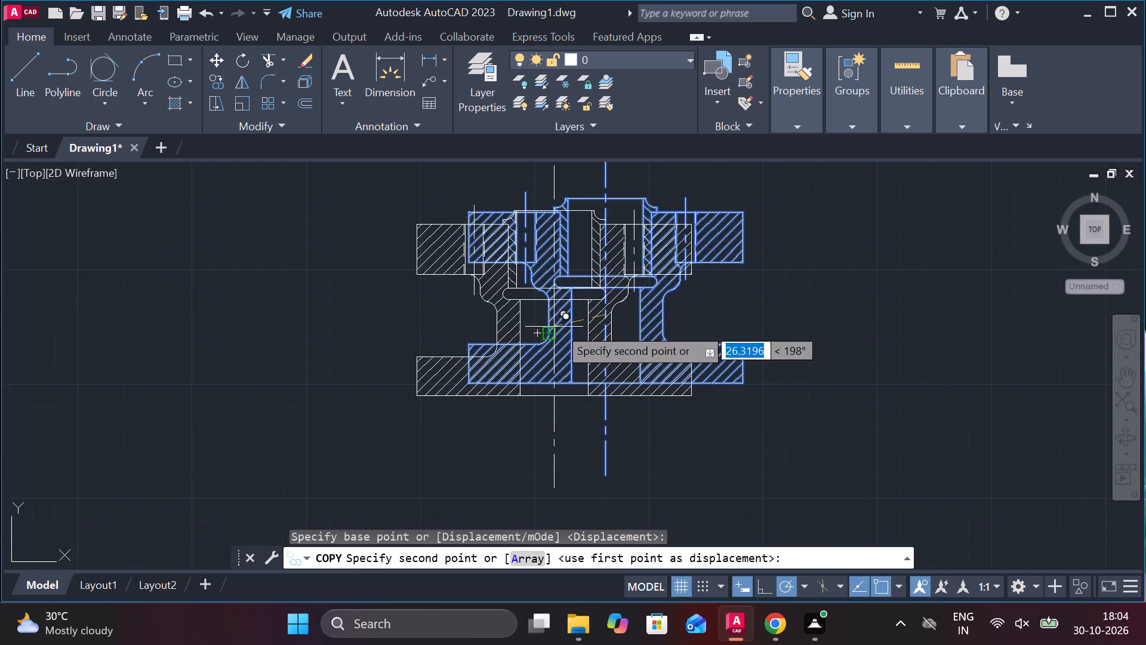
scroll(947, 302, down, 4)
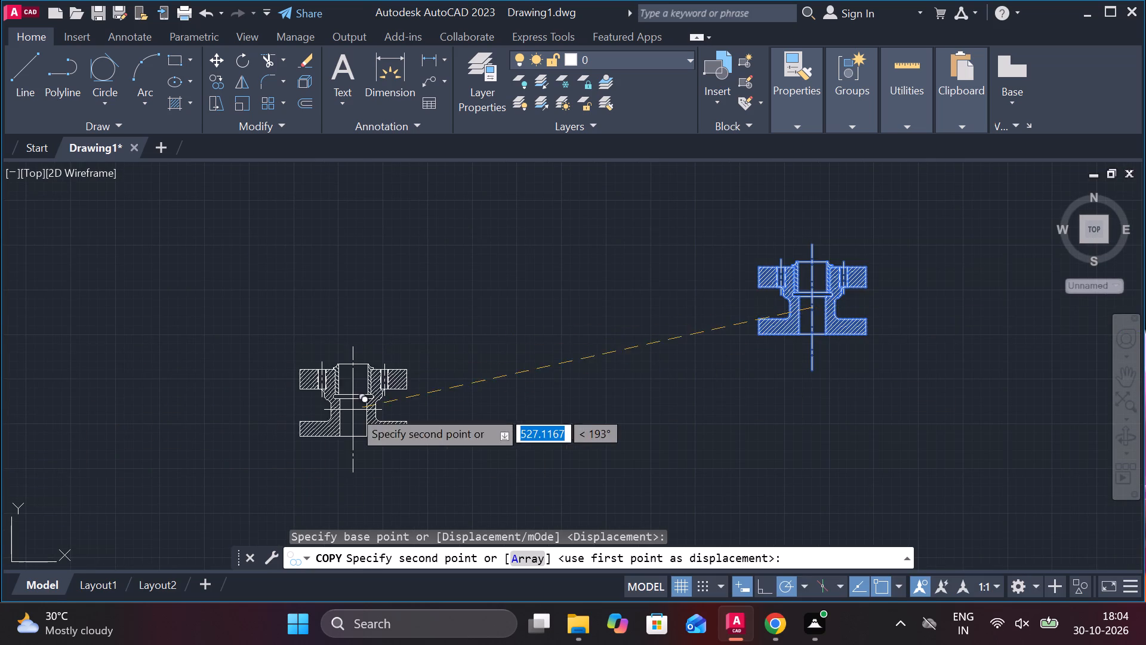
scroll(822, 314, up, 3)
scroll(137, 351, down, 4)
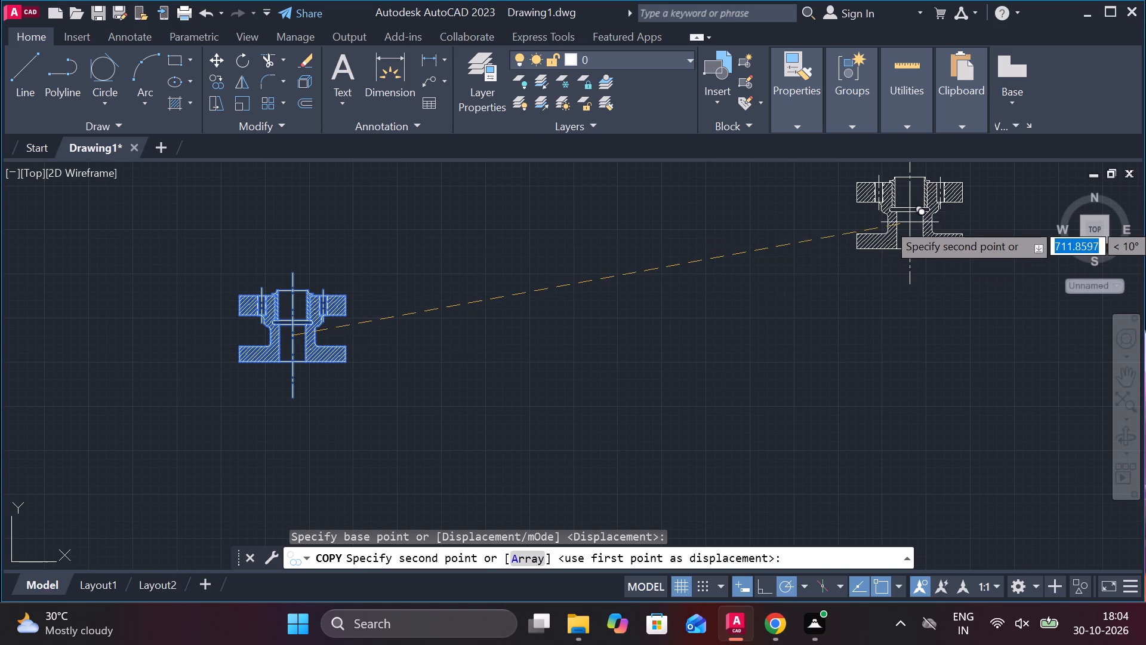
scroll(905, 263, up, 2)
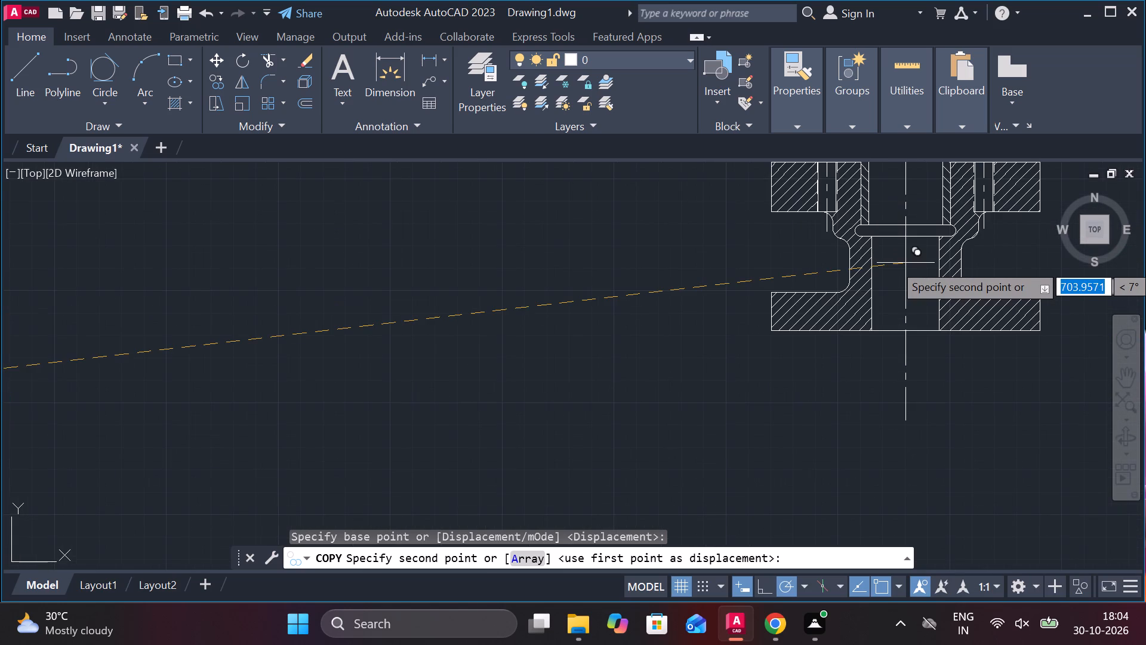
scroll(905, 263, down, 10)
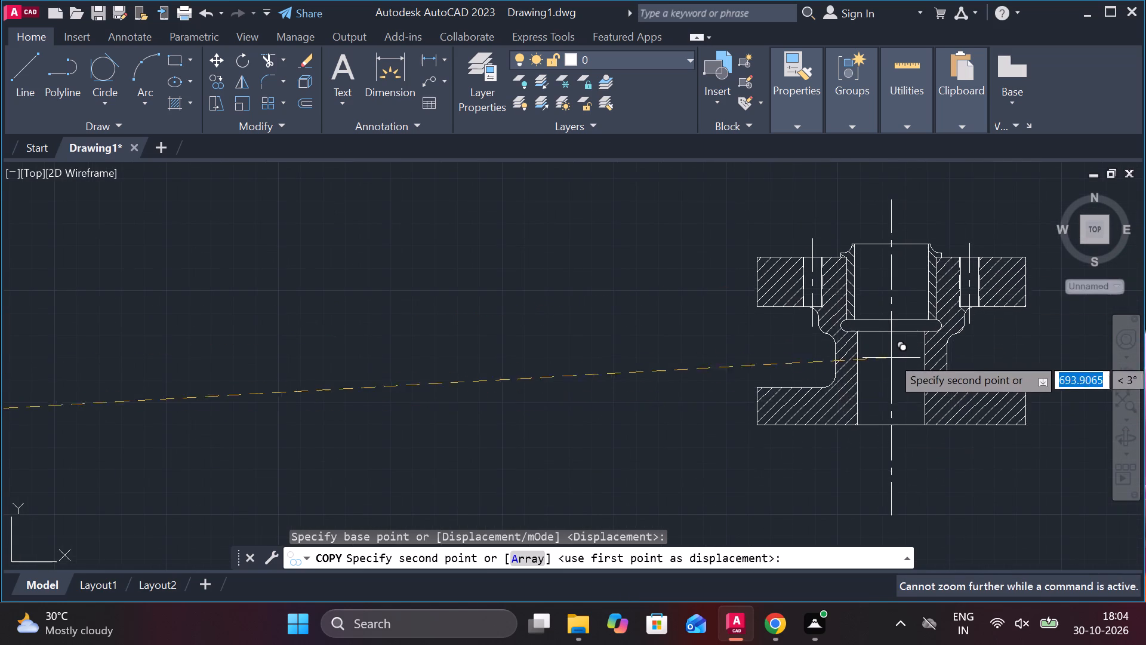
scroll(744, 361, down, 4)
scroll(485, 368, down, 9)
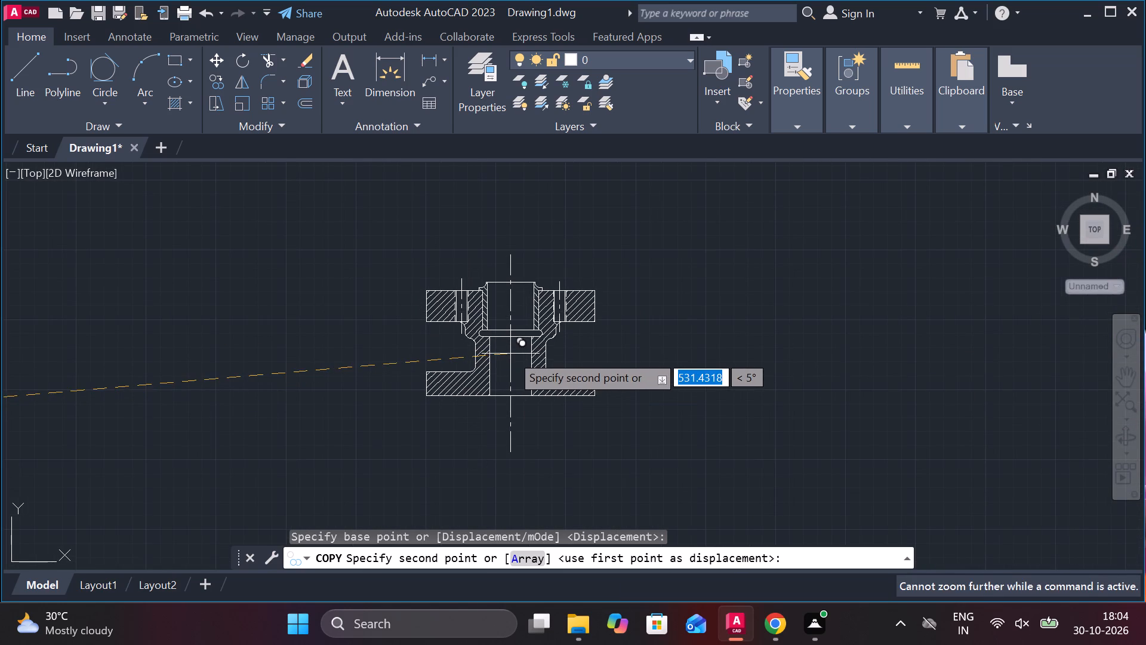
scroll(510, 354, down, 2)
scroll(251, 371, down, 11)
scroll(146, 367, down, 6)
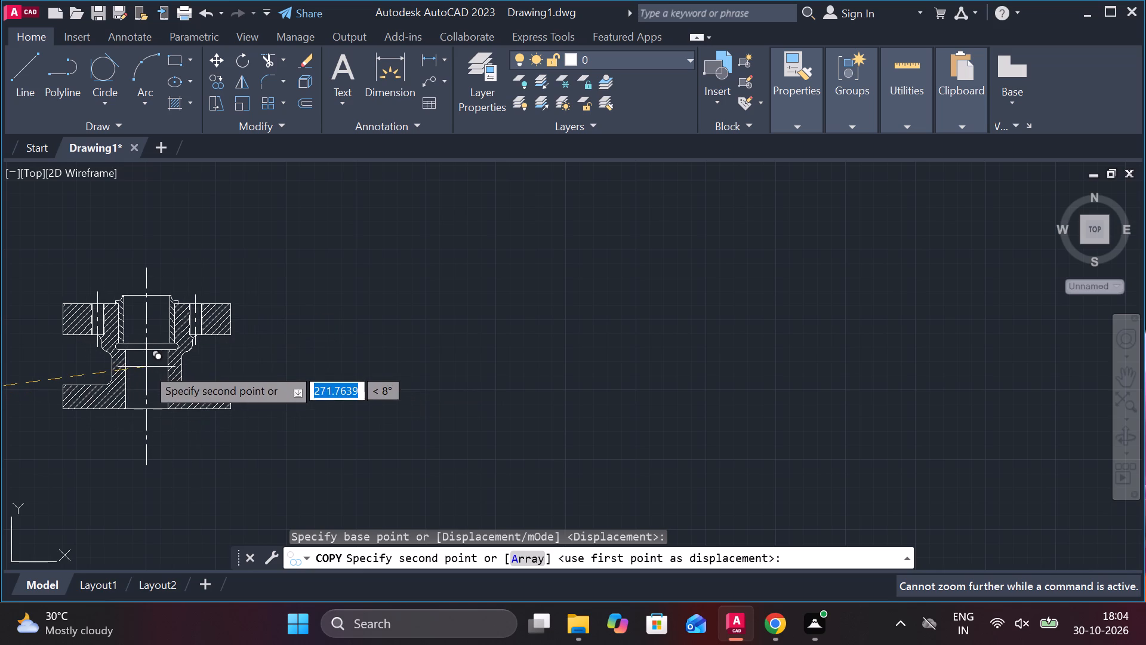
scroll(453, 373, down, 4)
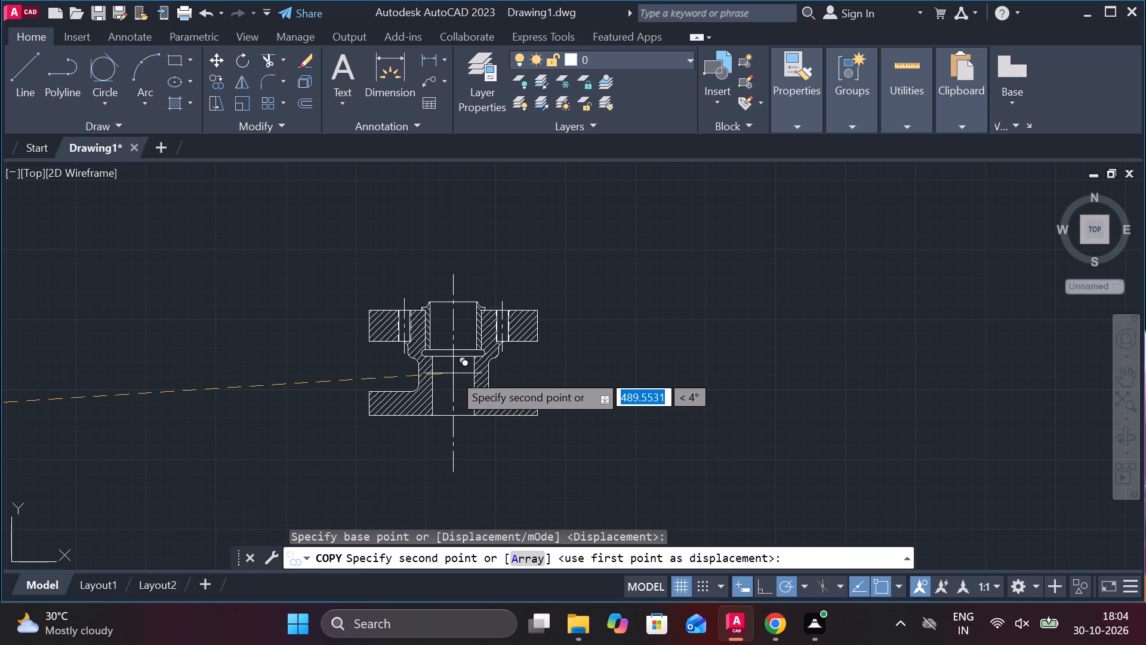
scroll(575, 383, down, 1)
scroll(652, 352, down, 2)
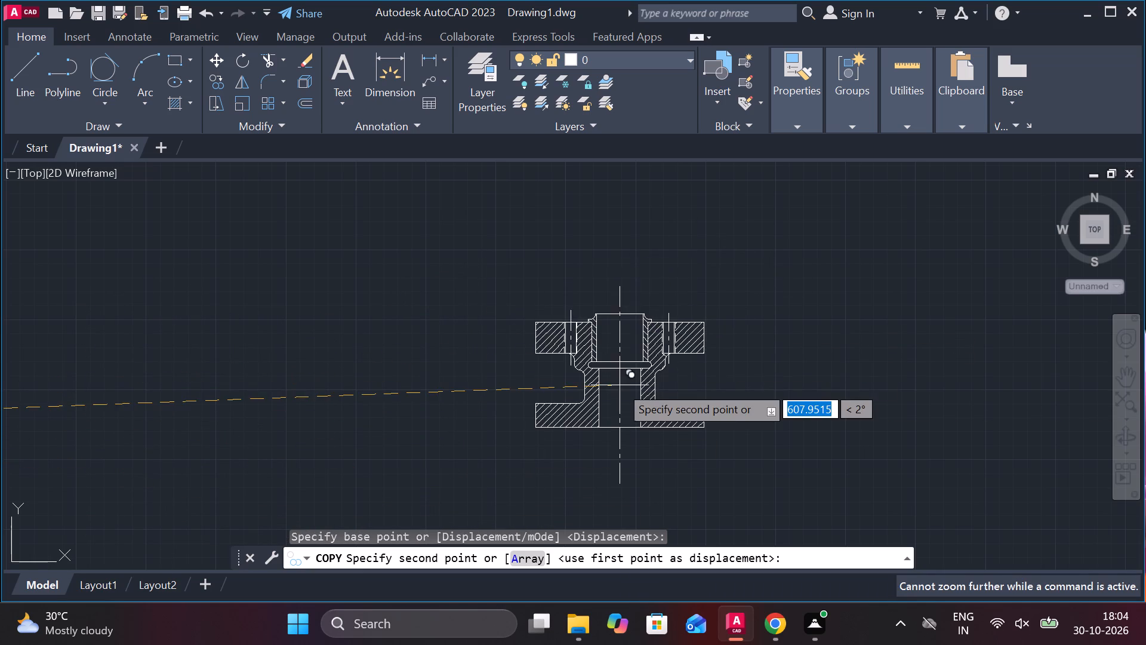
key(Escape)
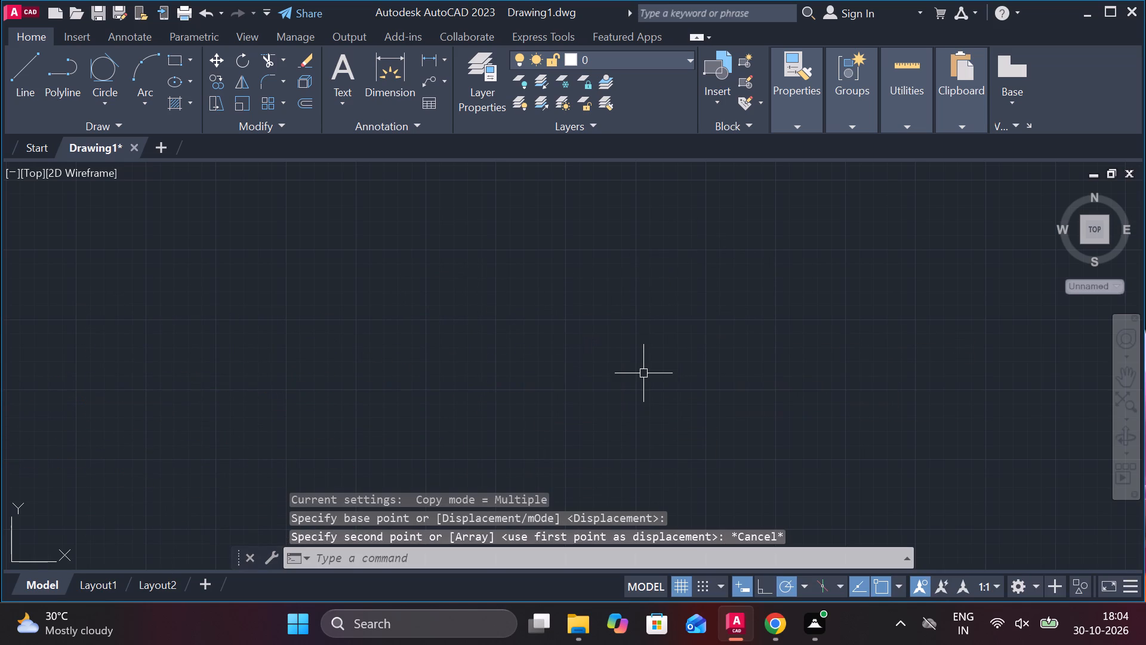
Copy the whole finished section to two separate positions up and to the right of the original.
scroll(430, 381, down, 5)
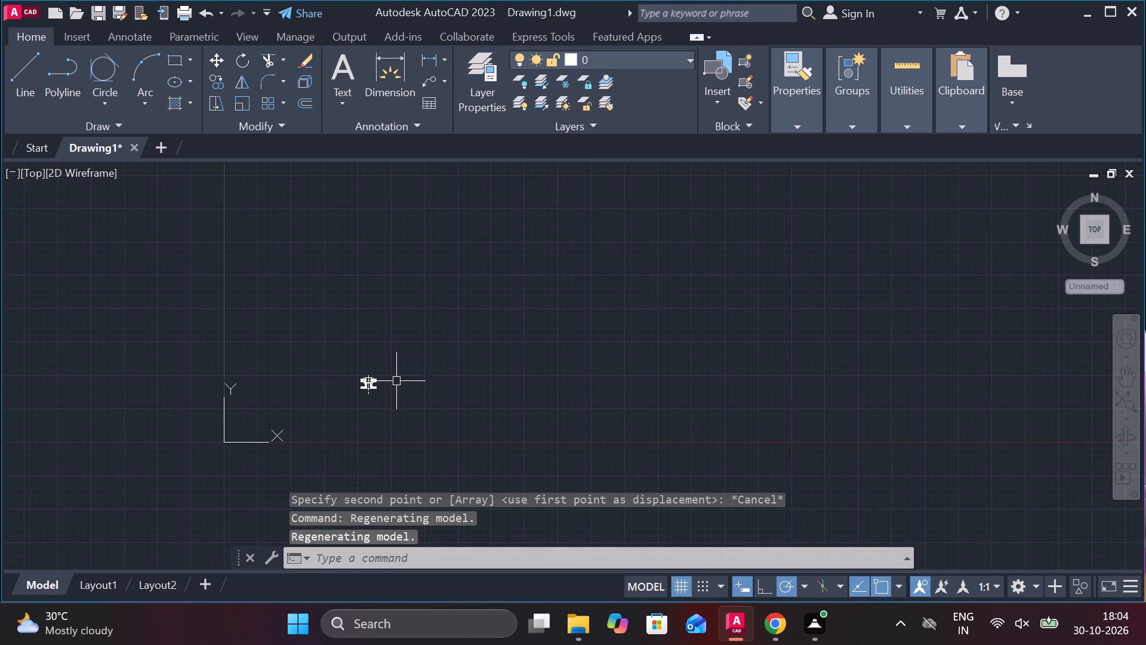
click(449, 355)
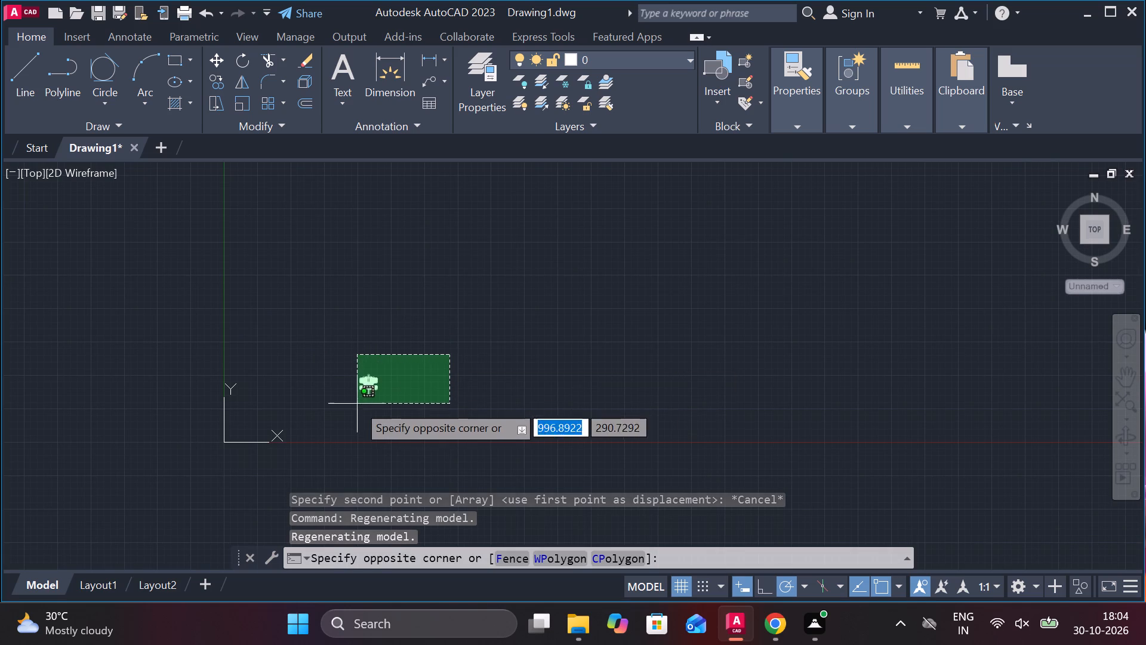
click(313, 400)
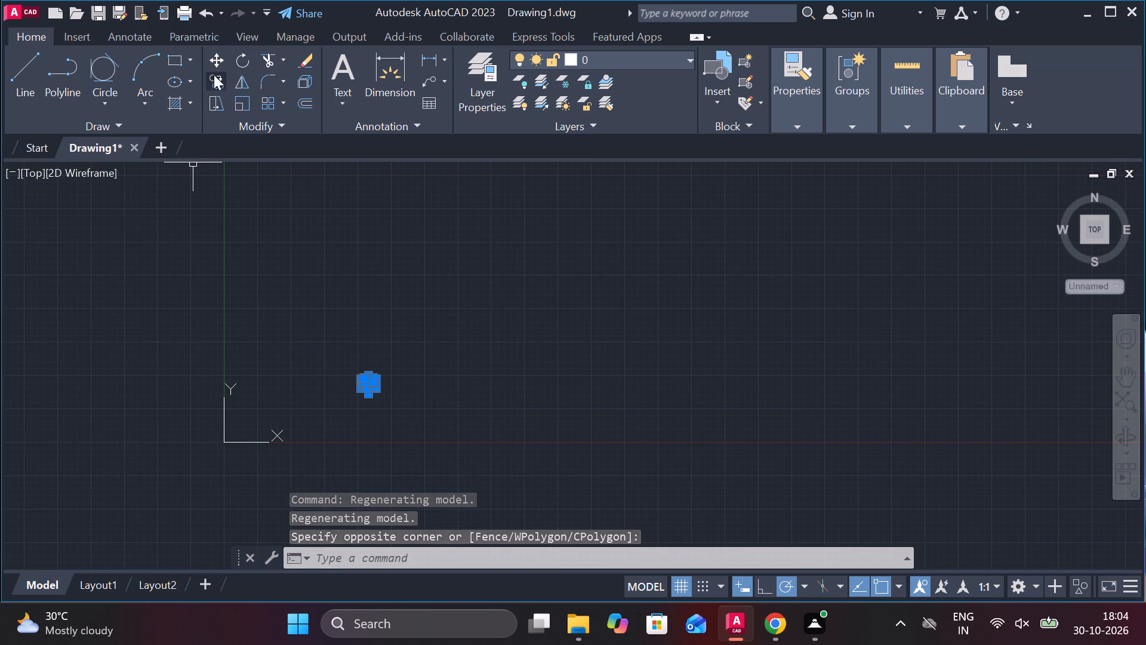
click(214, 75)
click(369, 382)
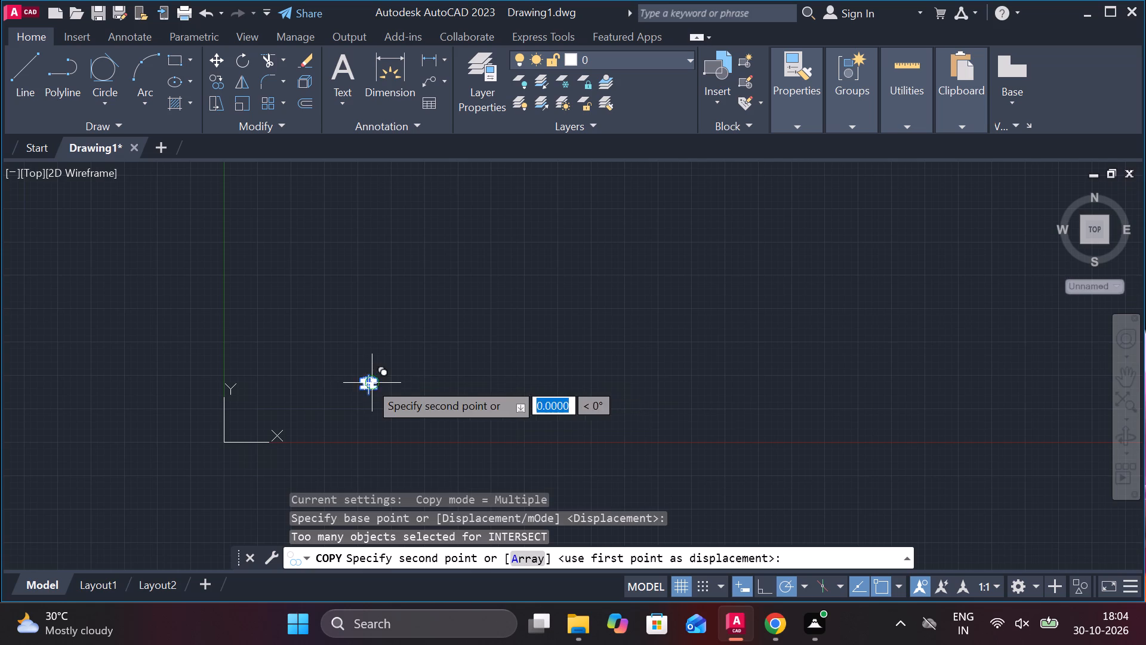
click(787, 207)
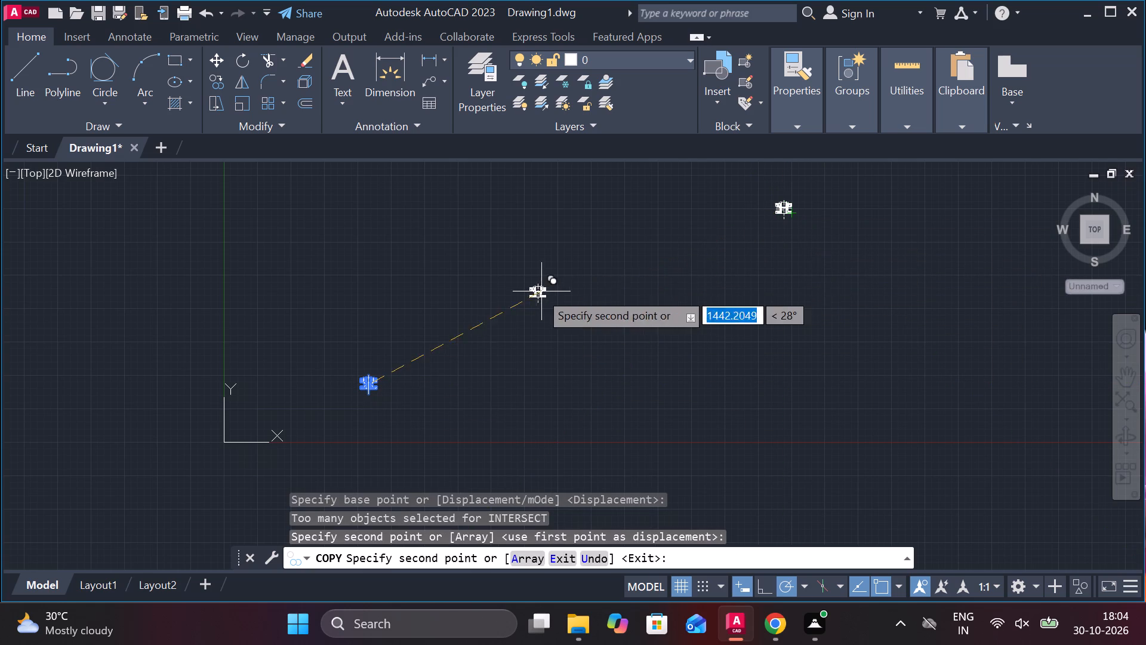
click(604, 264)
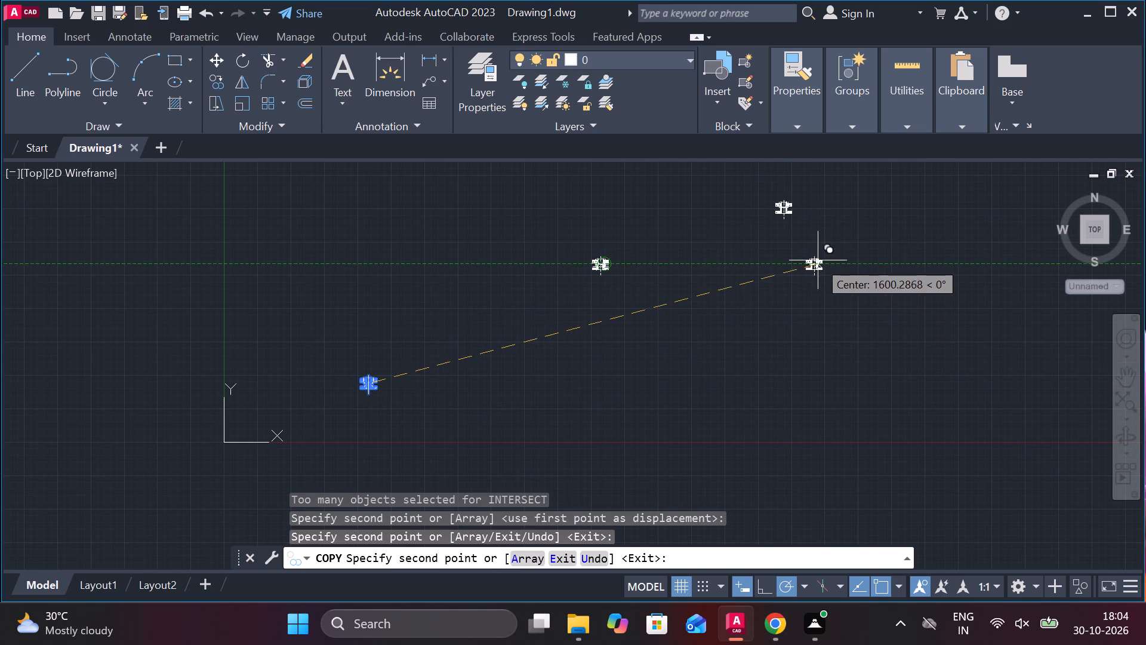
key(Escape)
Erase the copy farthest from the original section.
click(834, 182)
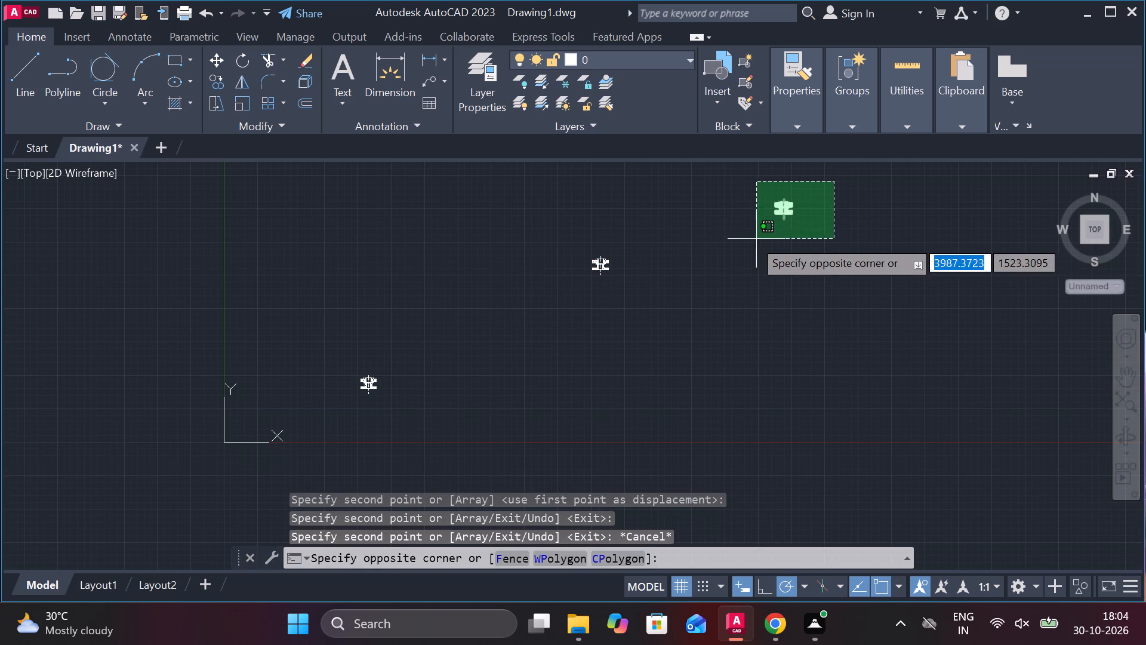
click(741, 240)
key(Delete)
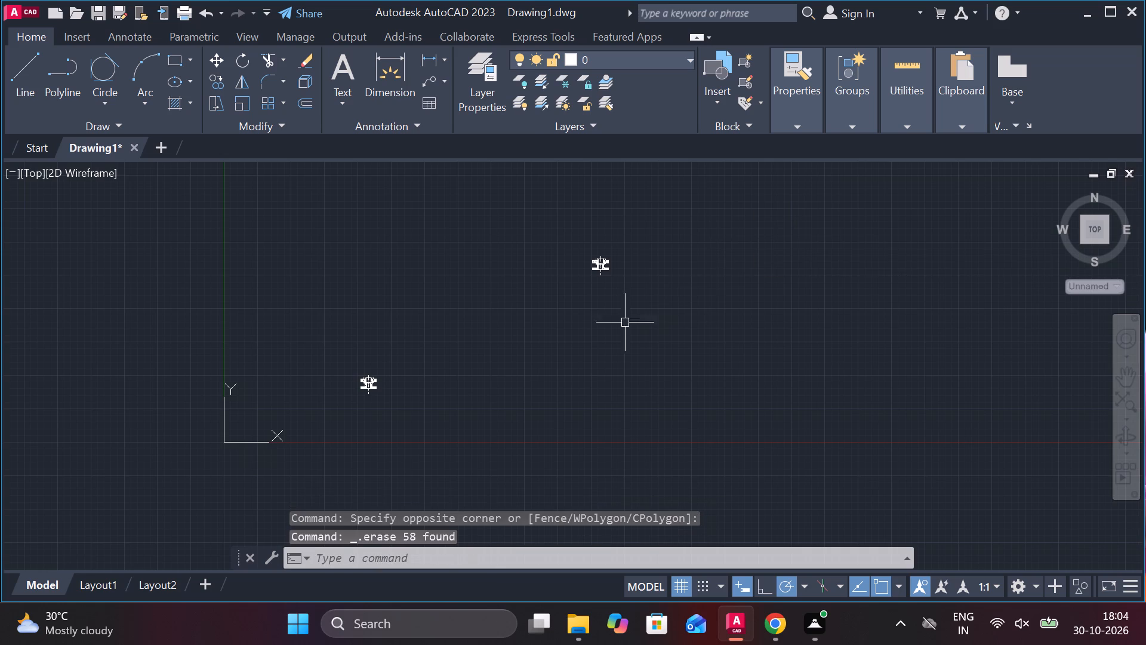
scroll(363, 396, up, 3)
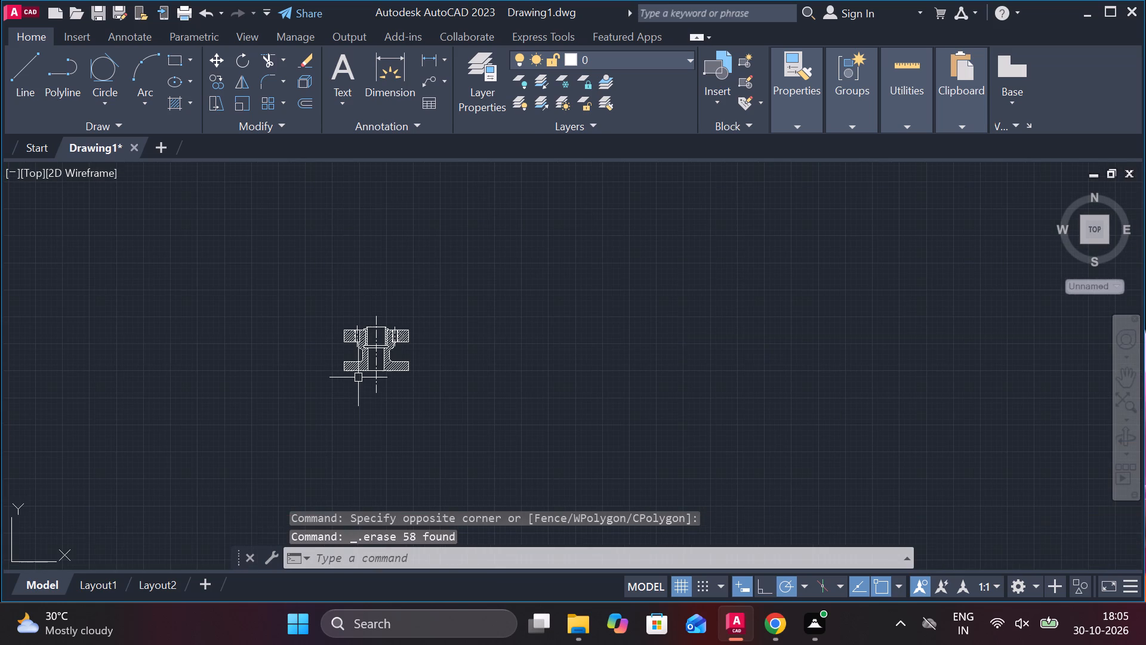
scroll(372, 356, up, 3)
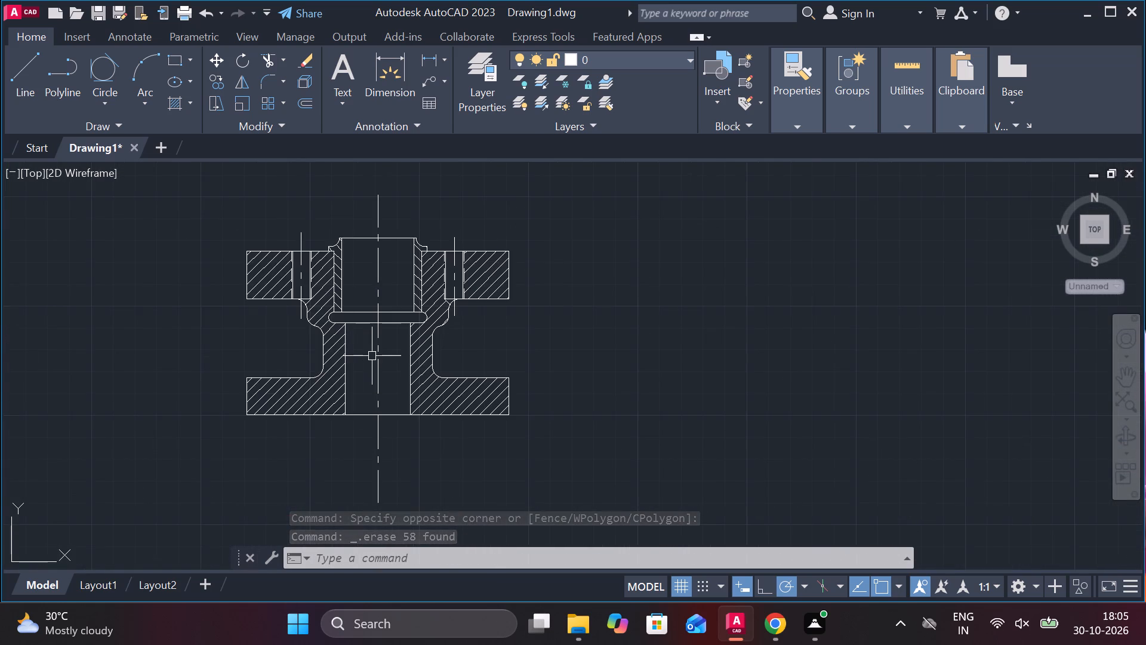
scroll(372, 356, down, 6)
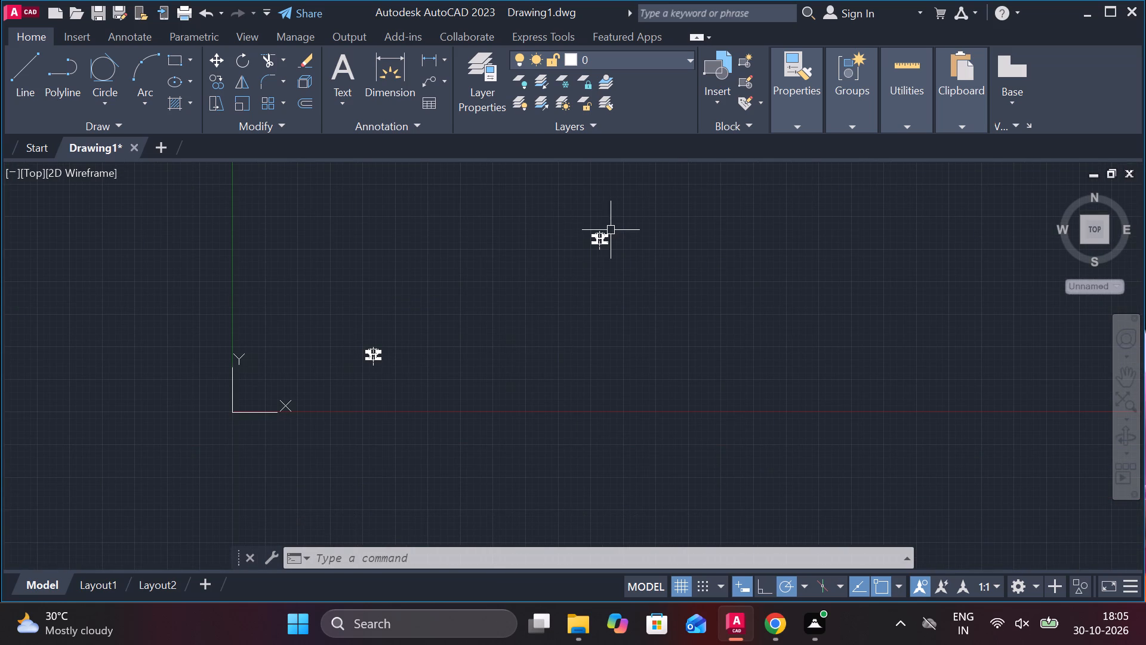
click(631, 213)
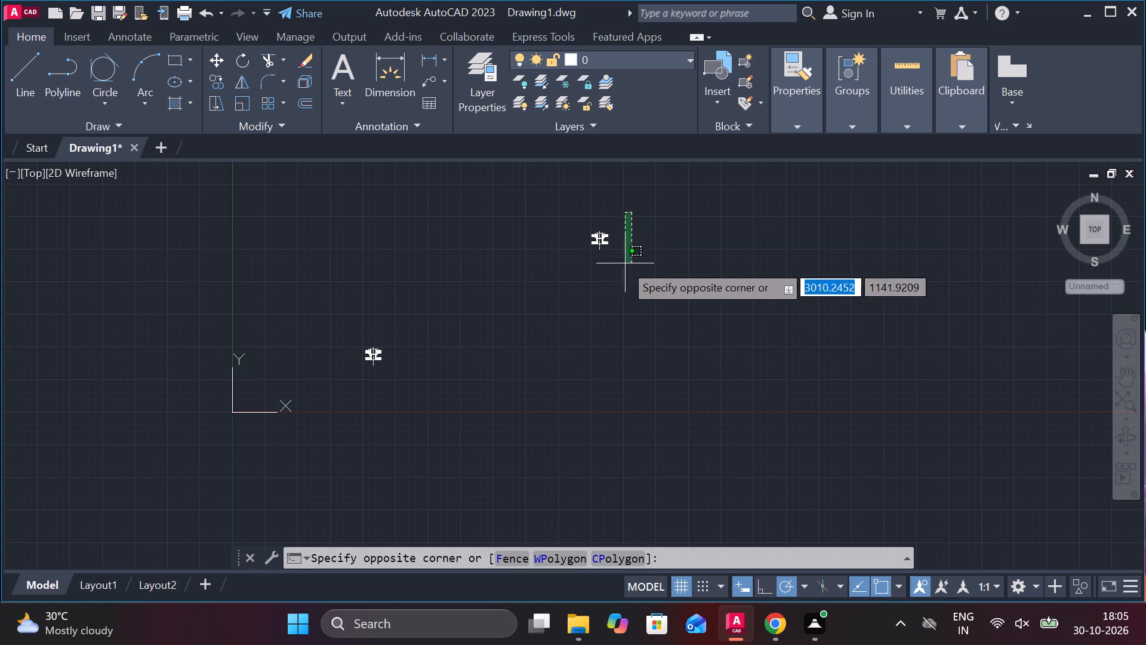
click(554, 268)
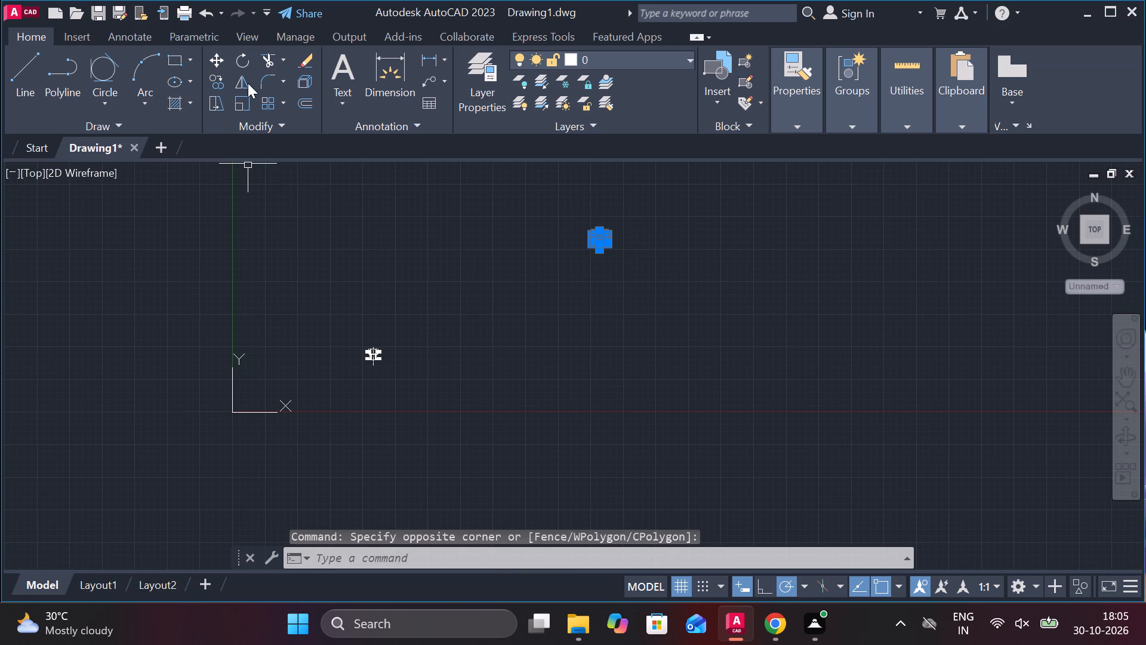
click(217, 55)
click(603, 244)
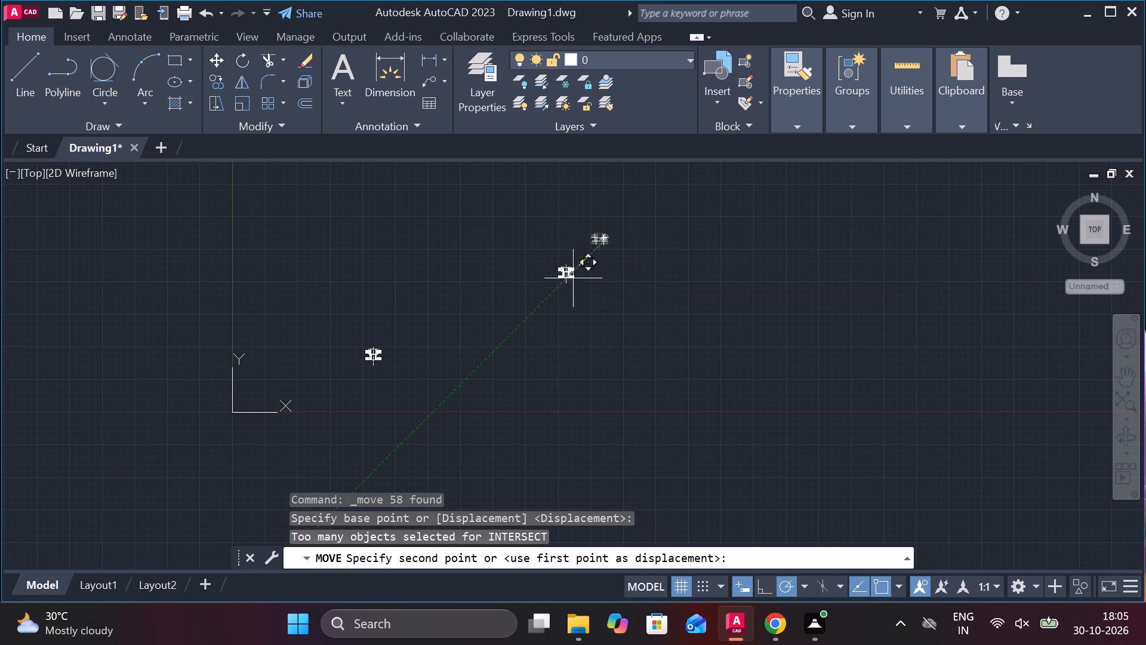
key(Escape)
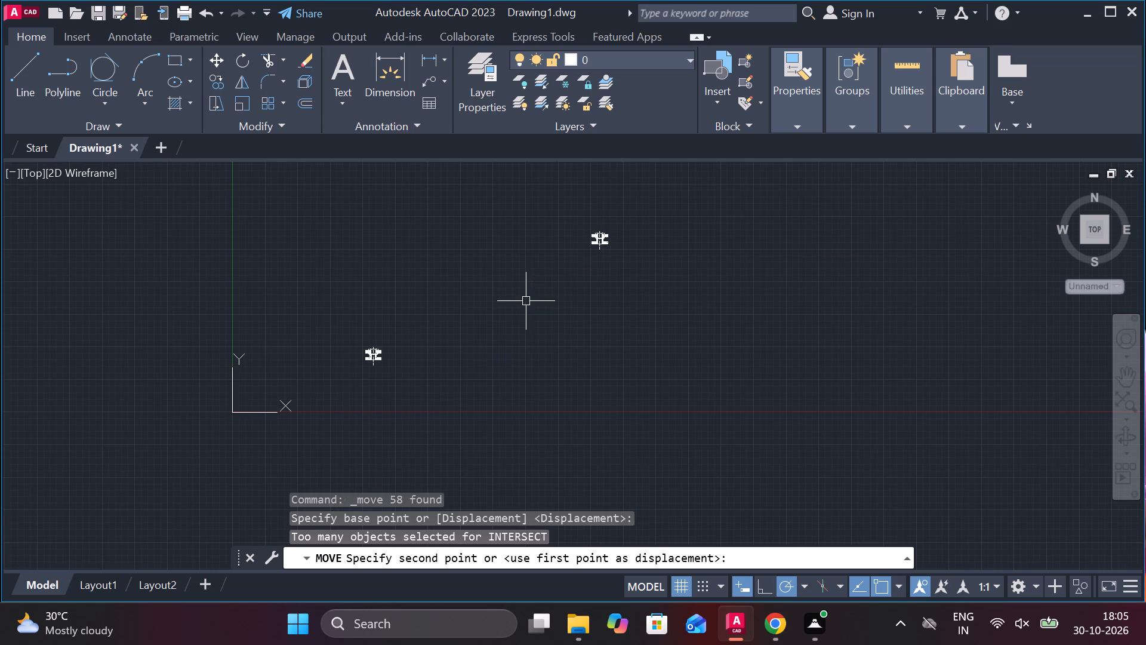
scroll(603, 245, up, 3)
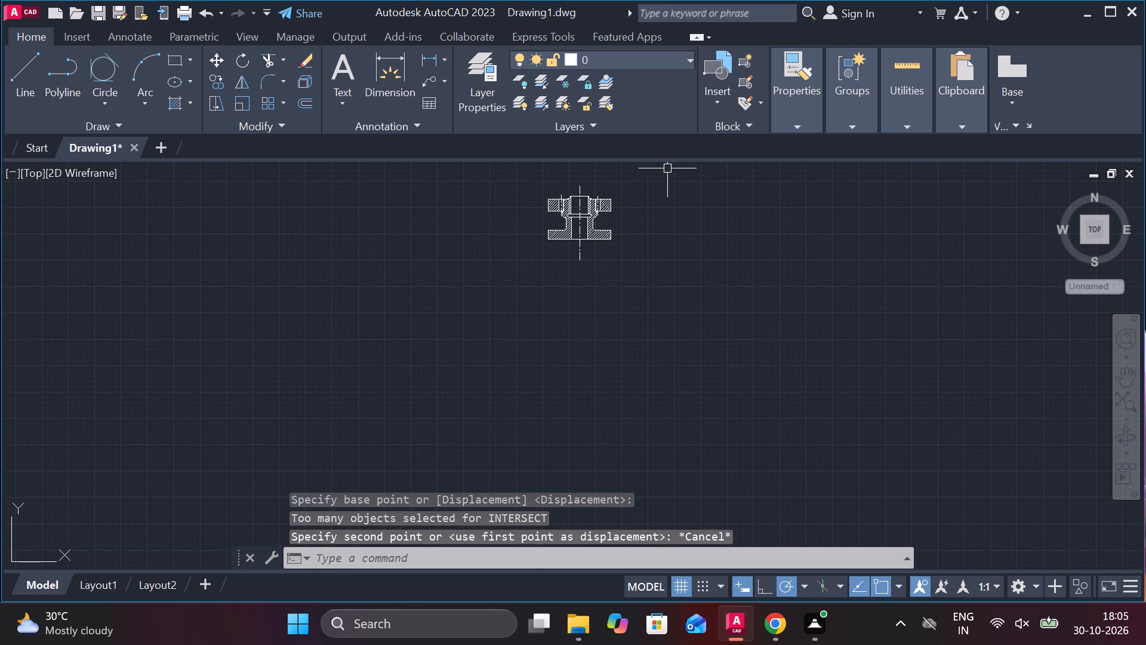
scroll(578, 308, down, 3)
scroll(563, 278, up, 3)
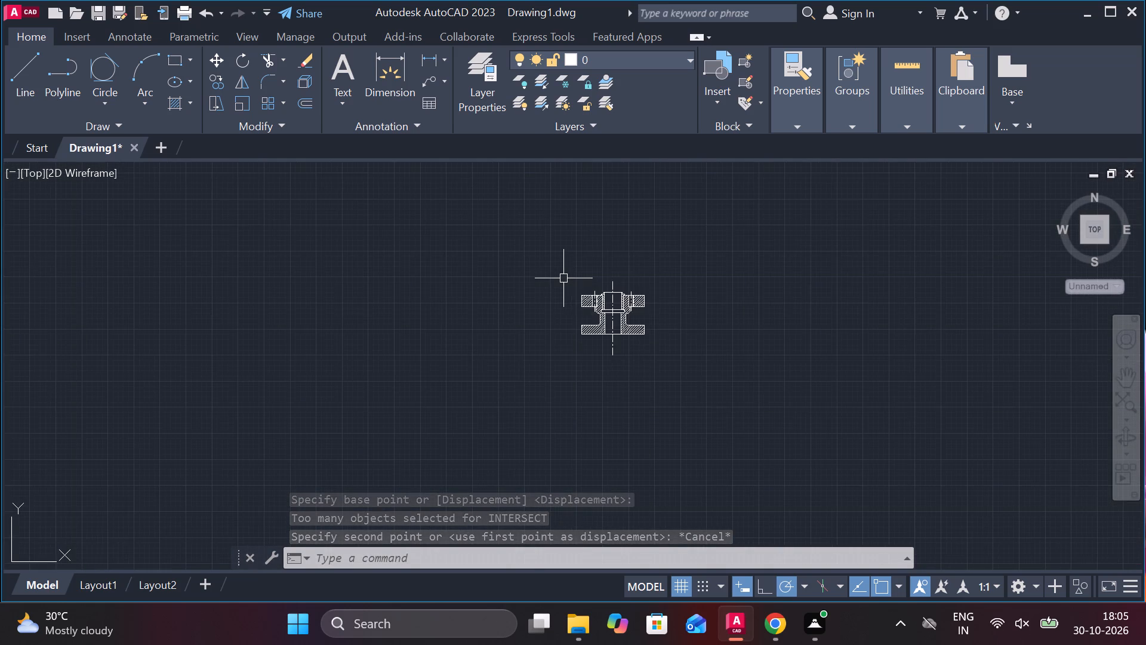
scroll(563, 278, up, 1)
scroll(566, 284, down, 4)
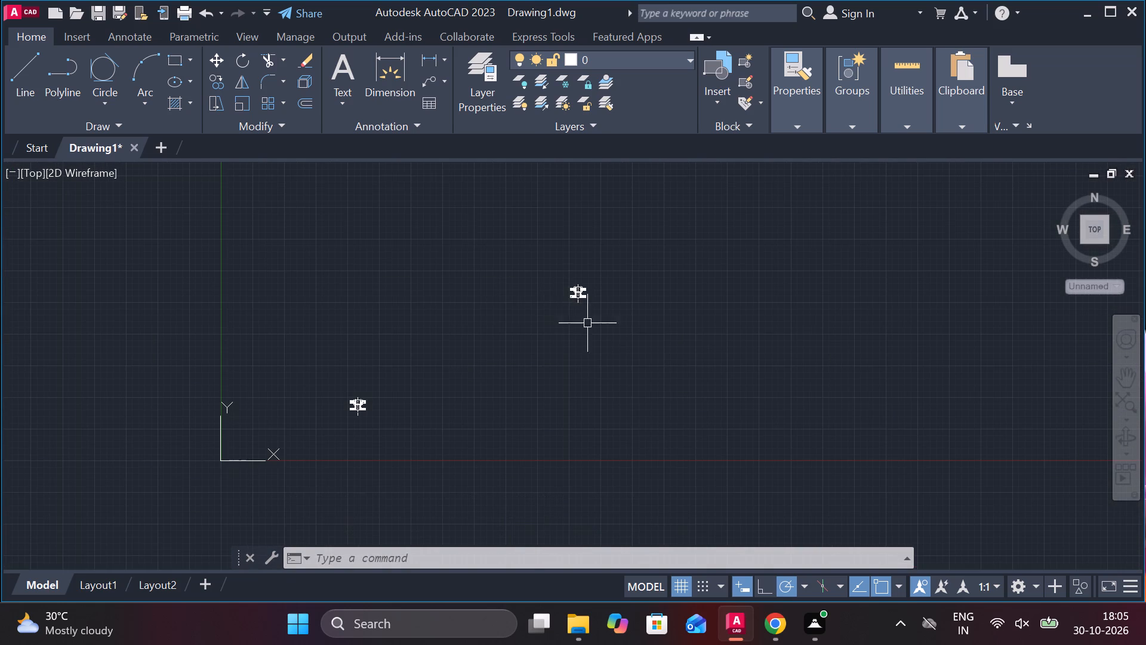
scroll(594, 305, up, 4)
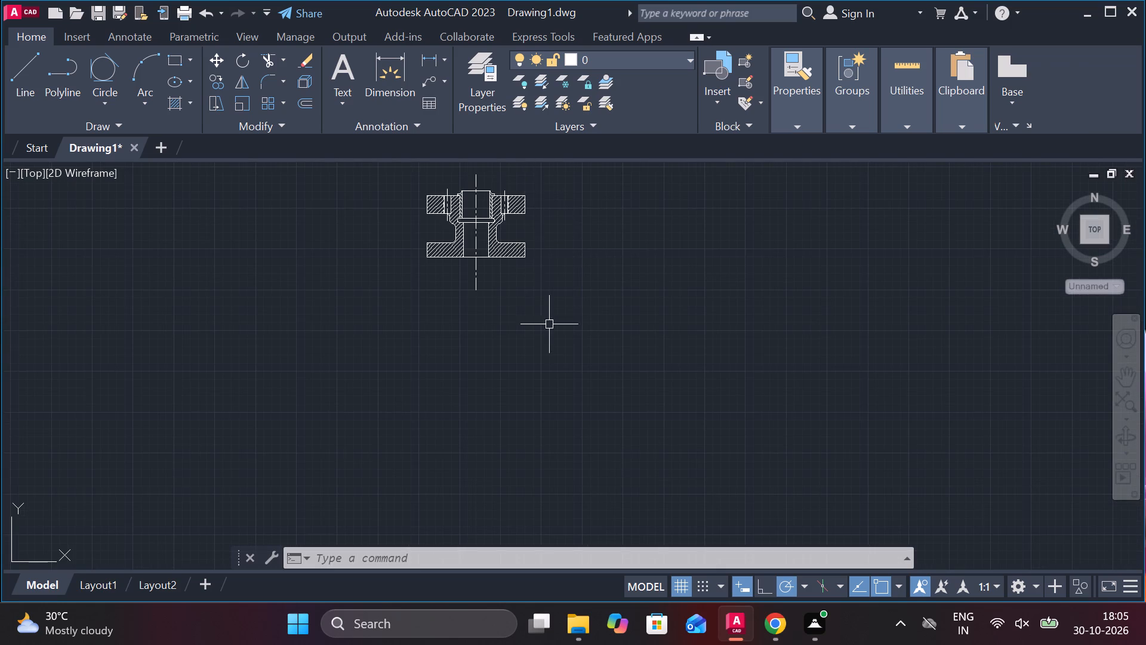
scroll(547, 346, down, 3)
Move the remaining copy of the section closer to the original, leaving it above and to the right.
scroll(532, 321, up, 5)
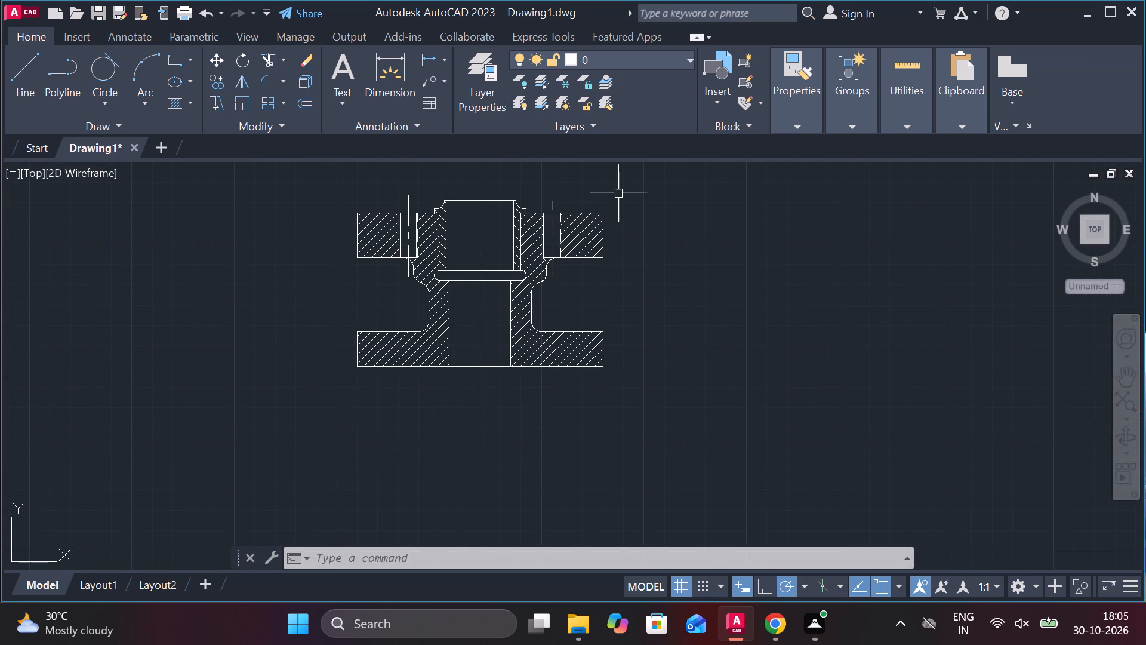
scroll(658, 208, down, 1)
click(663, 172)
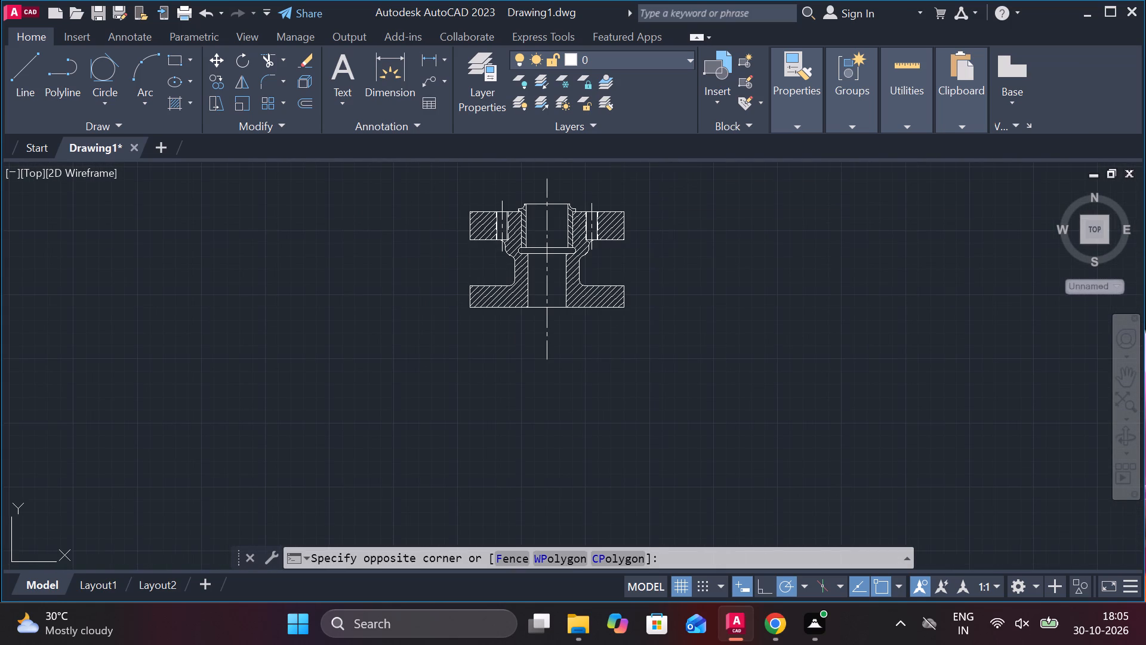
click(452, 314)
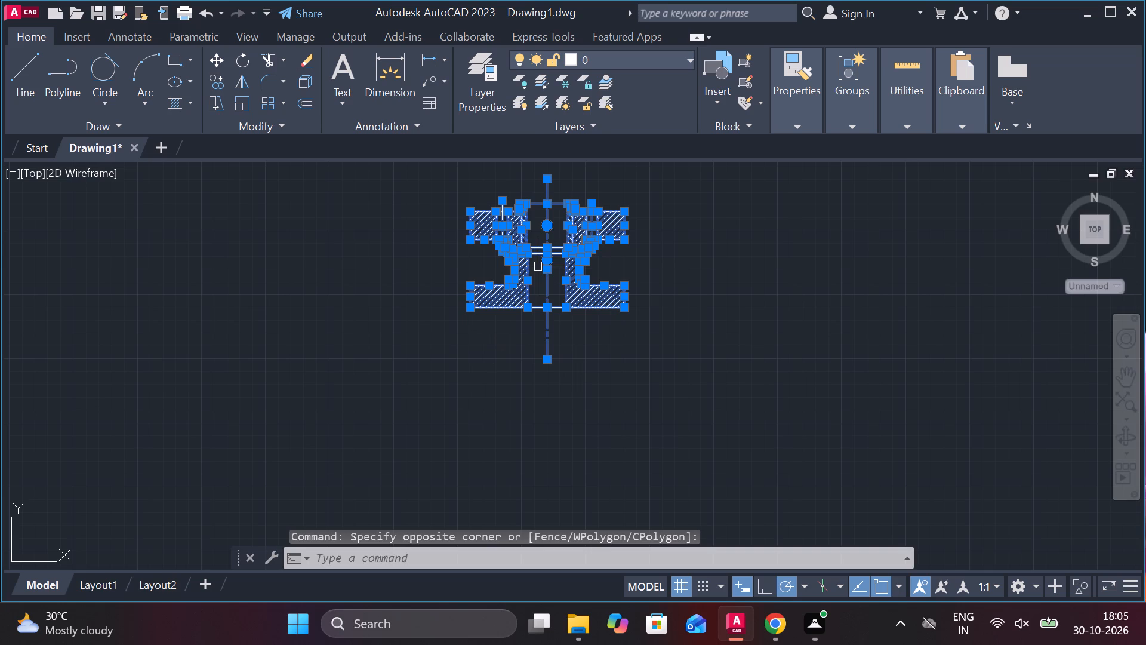
key(m)
key(Return)
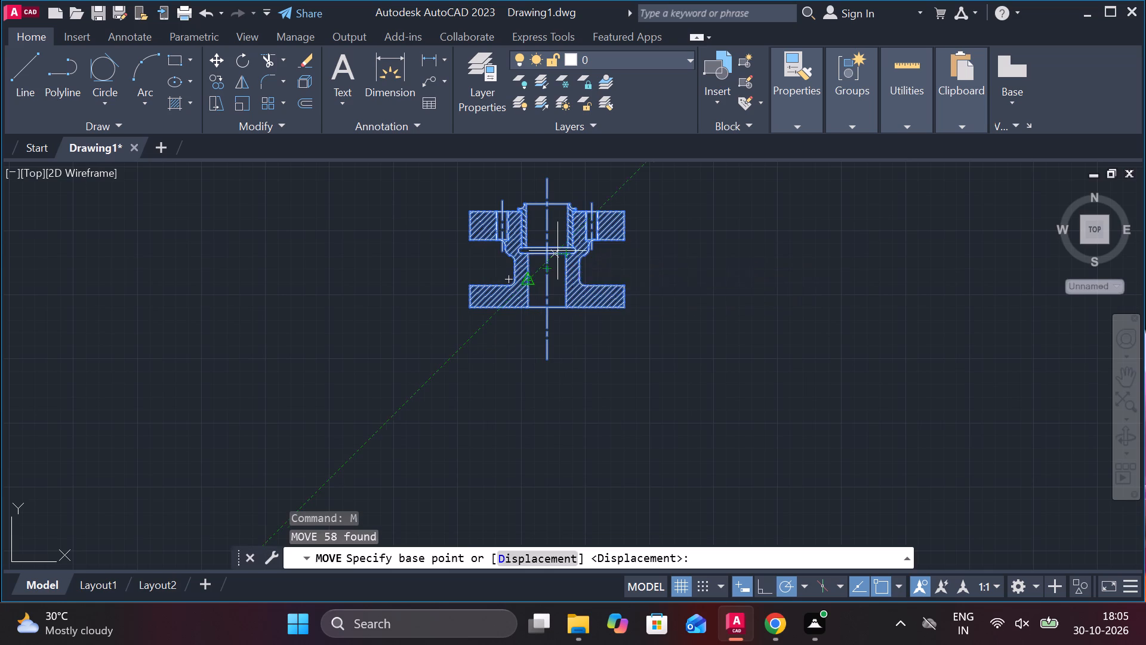
click(549, 267)
scroll(437, 348, down, 3)
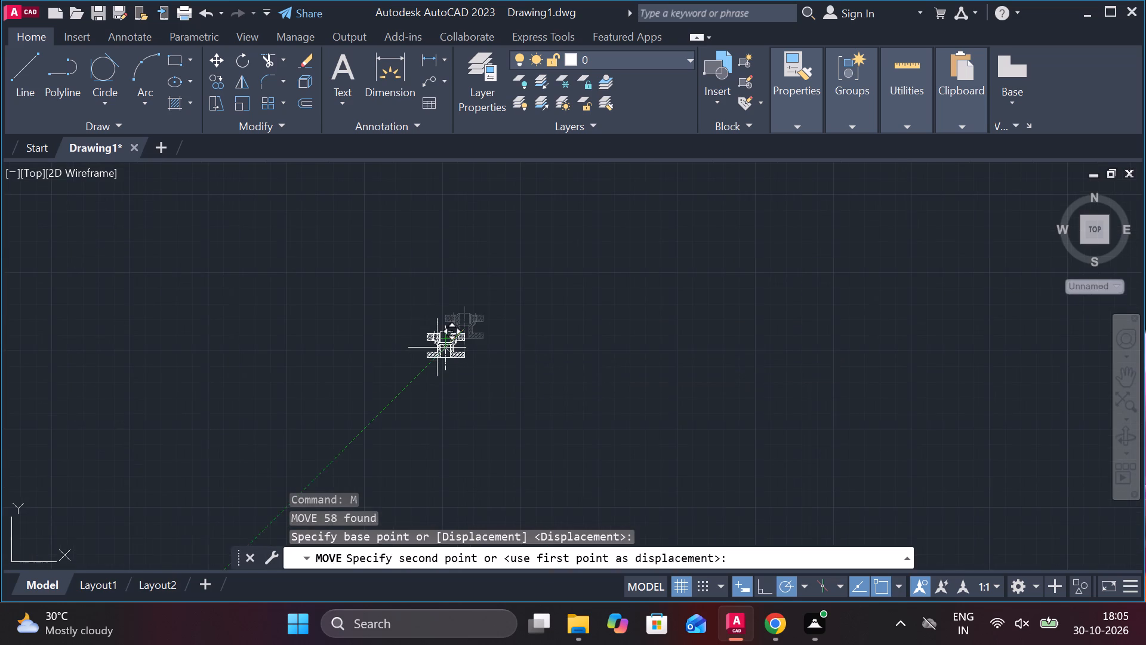
scroll(427, 386, down, 3)
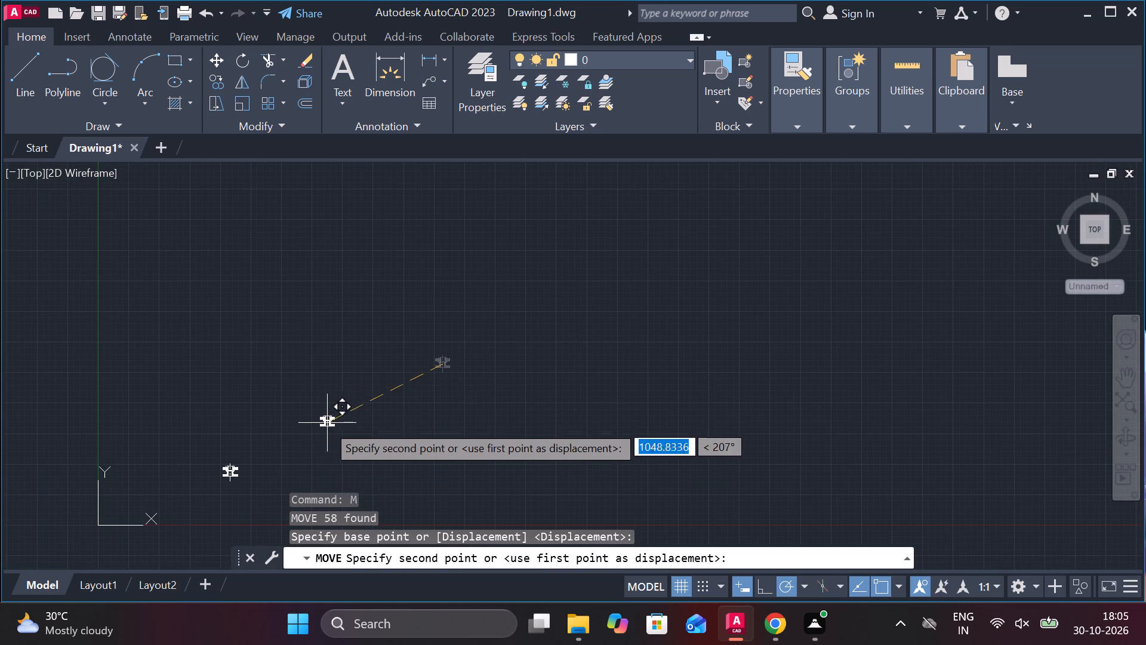
click(314, 441)
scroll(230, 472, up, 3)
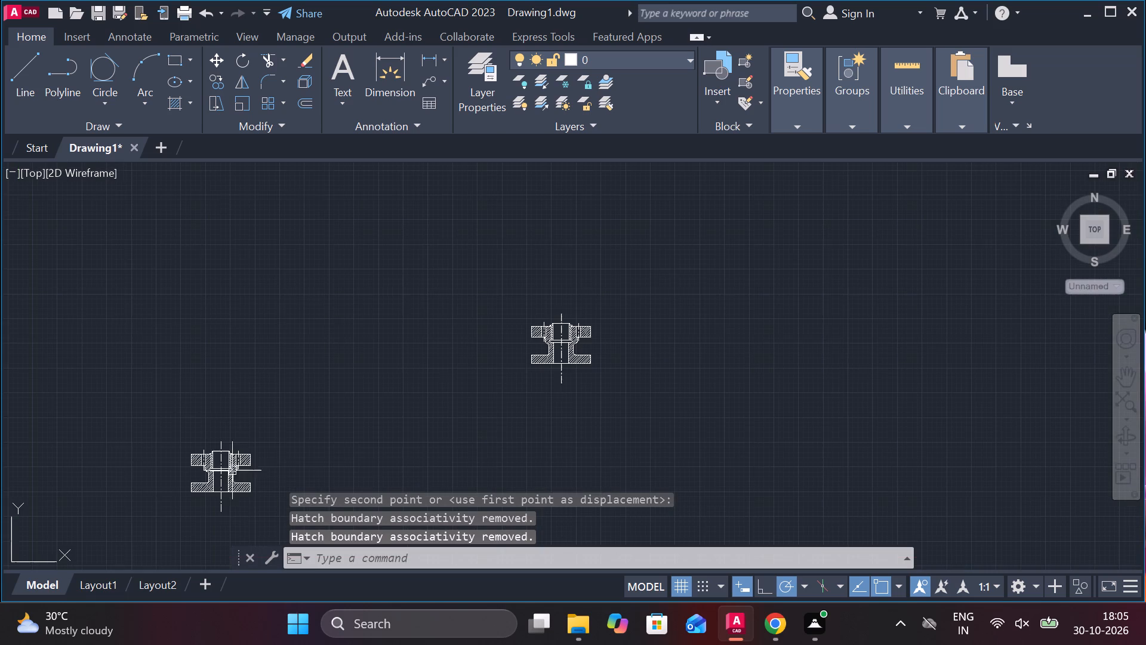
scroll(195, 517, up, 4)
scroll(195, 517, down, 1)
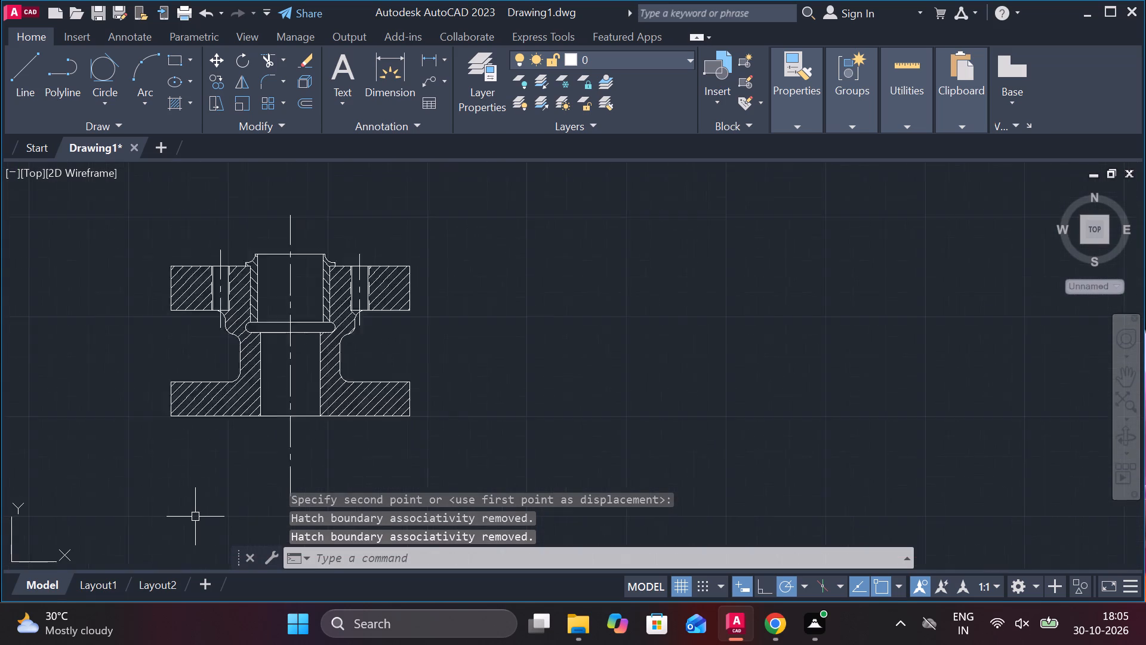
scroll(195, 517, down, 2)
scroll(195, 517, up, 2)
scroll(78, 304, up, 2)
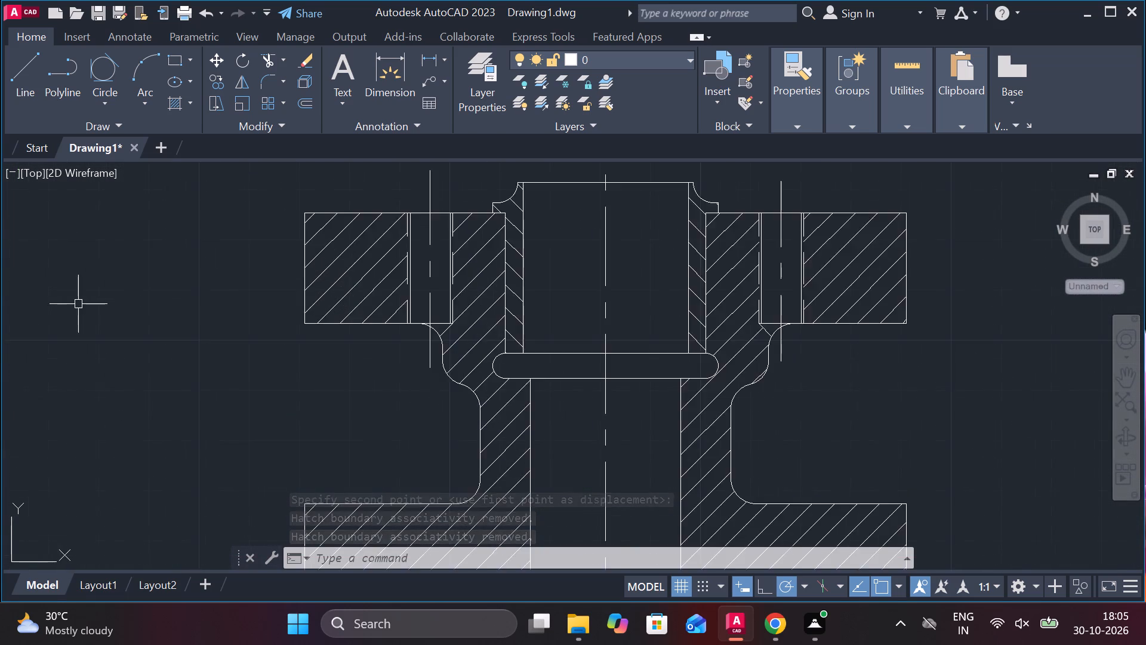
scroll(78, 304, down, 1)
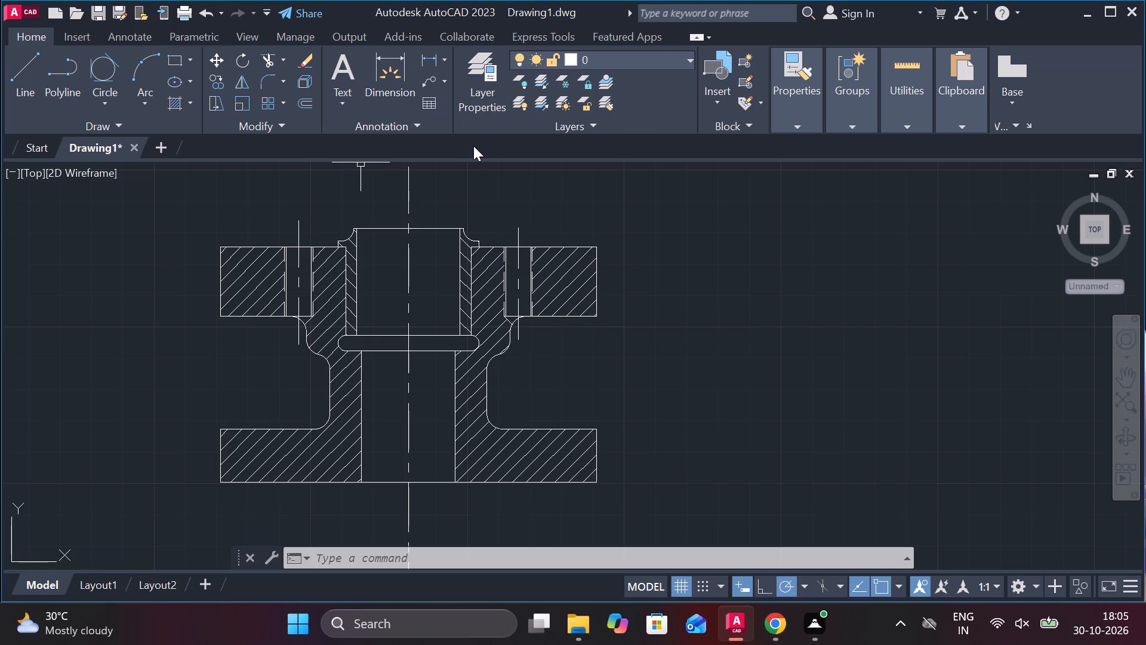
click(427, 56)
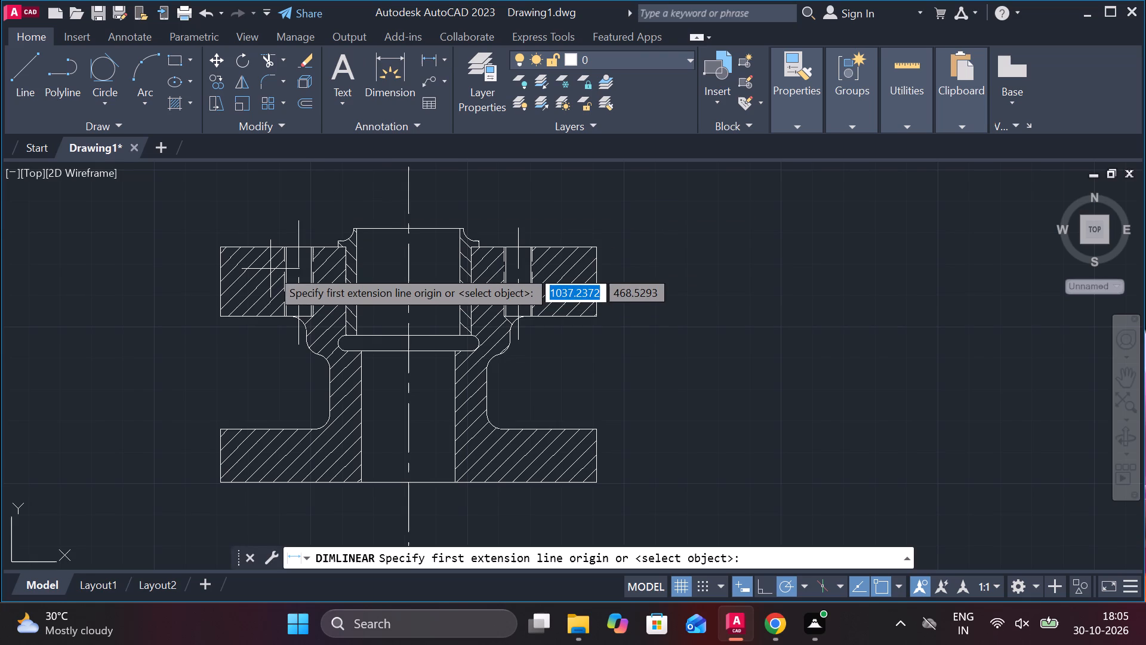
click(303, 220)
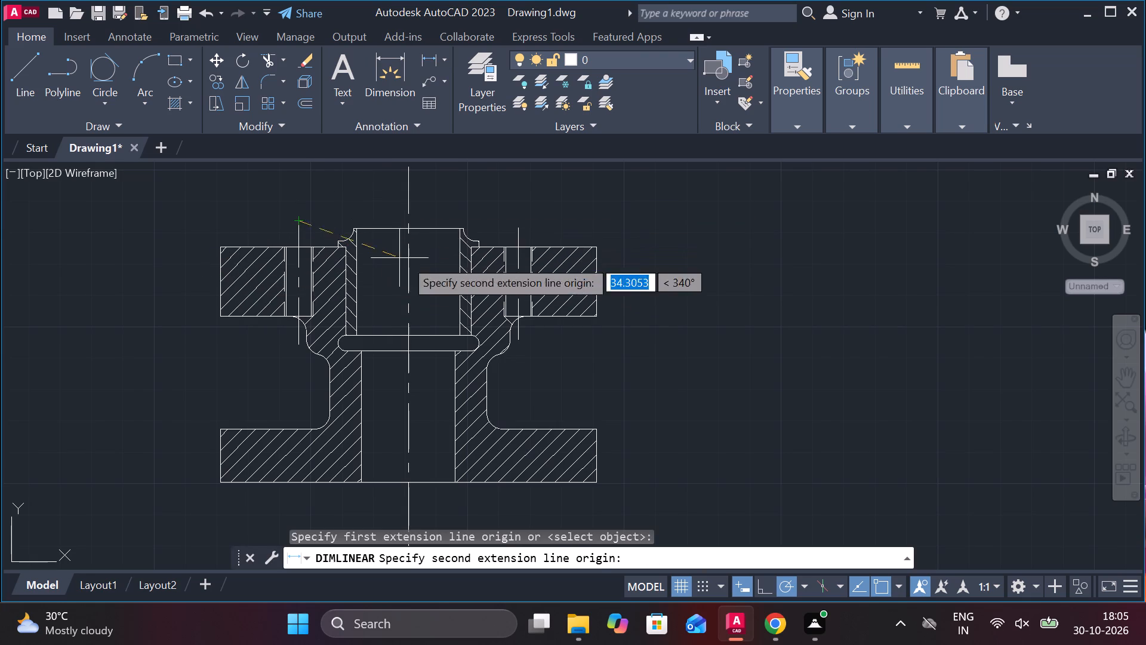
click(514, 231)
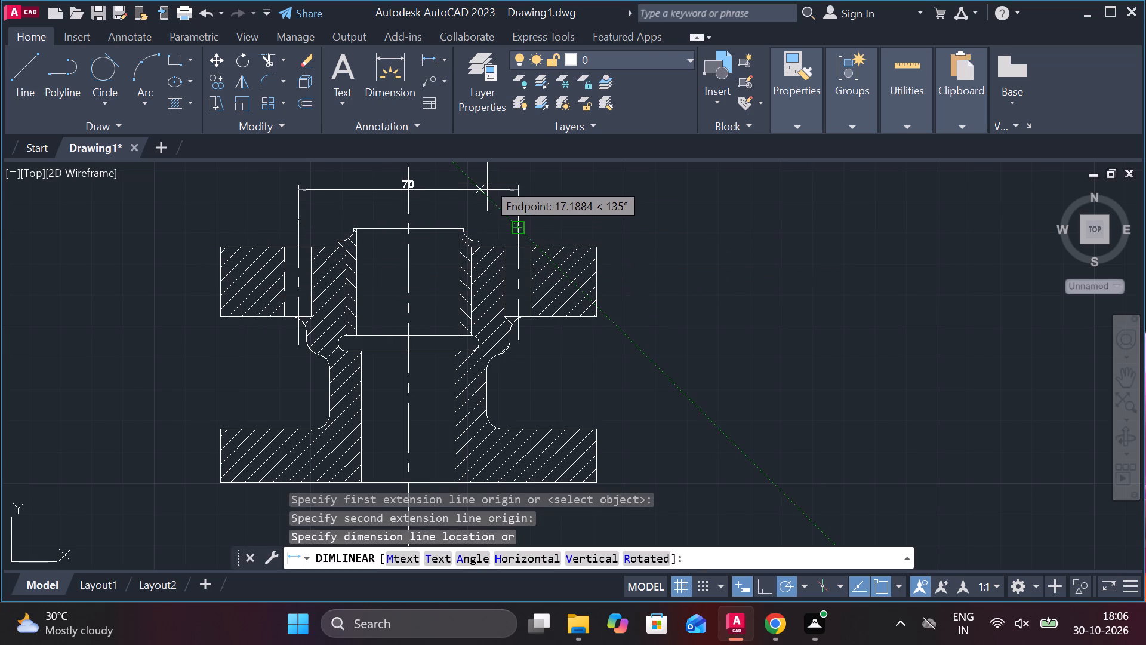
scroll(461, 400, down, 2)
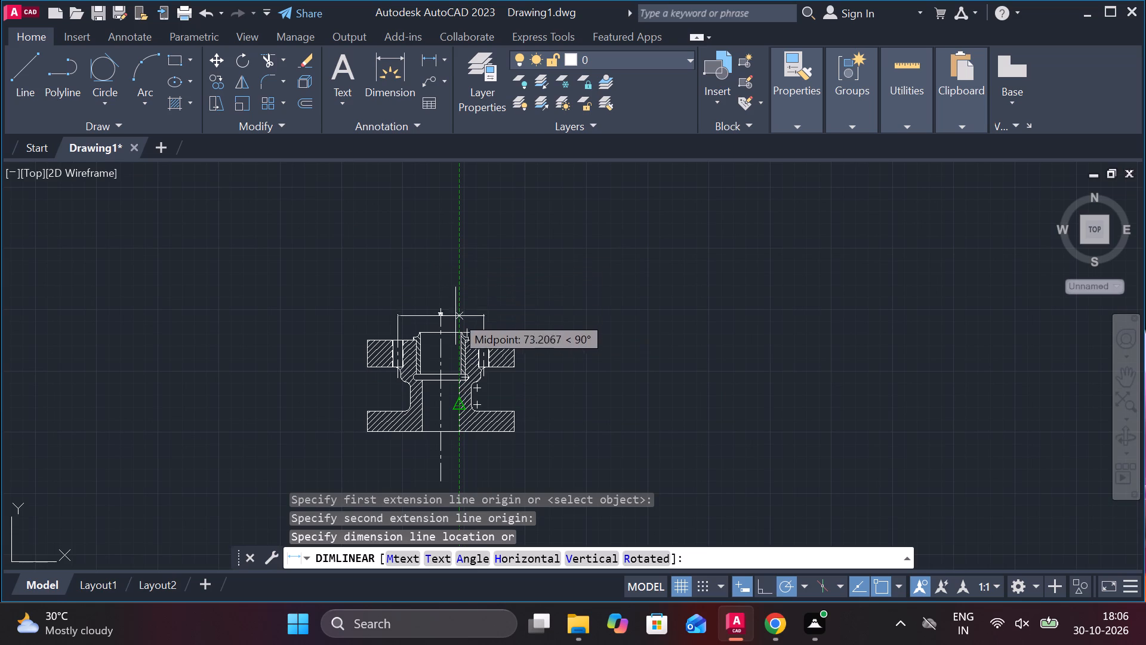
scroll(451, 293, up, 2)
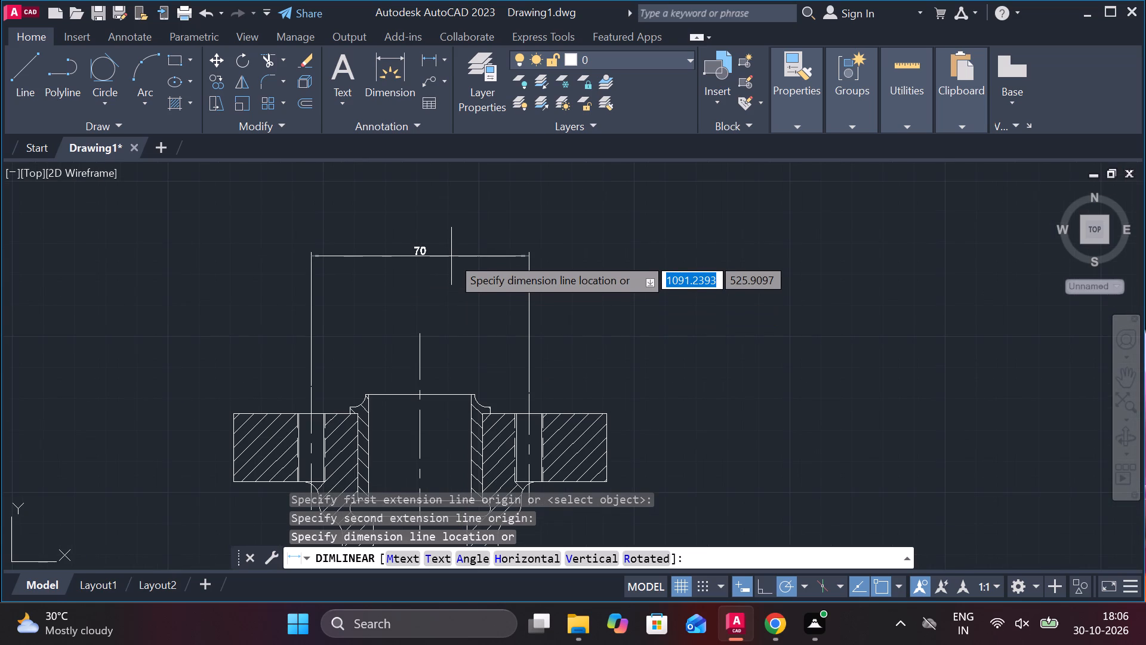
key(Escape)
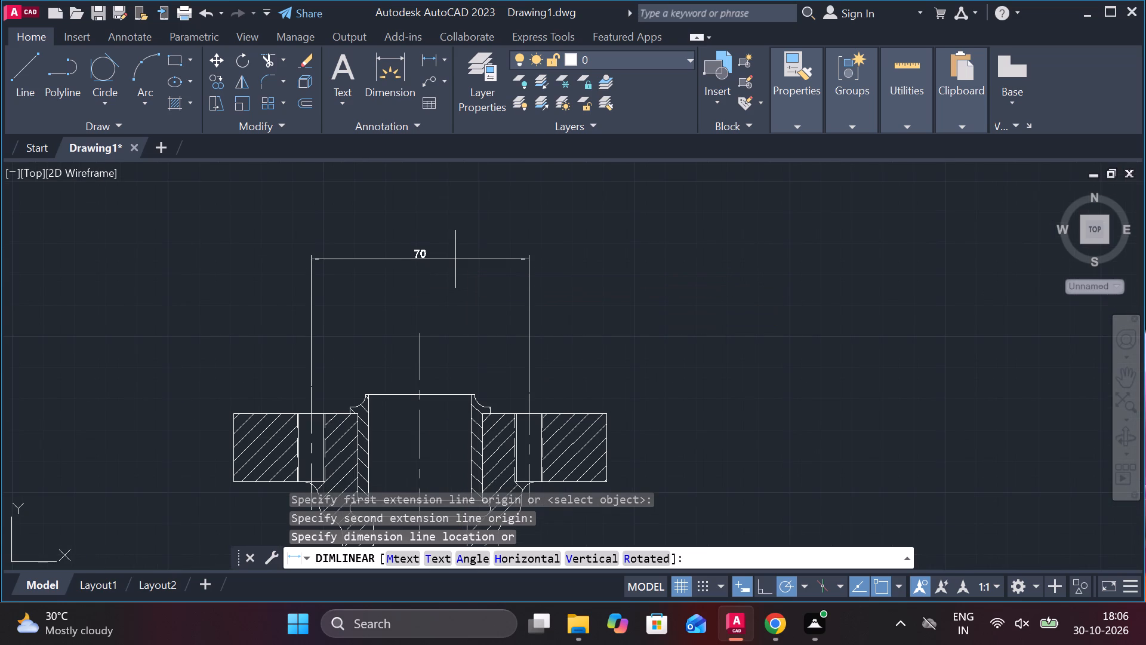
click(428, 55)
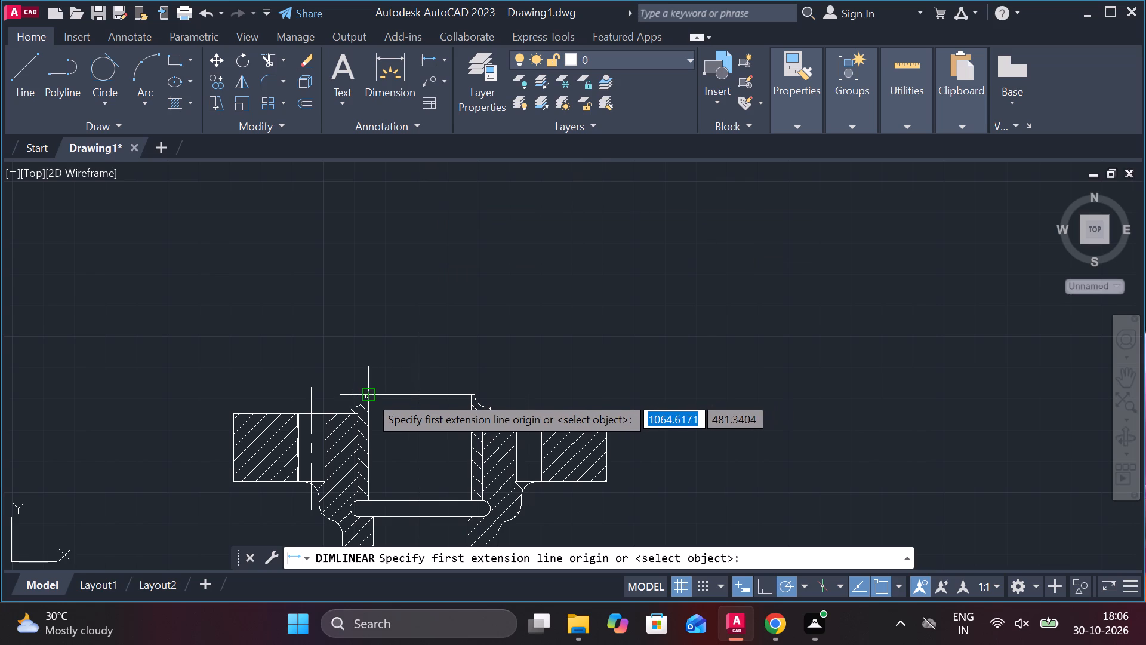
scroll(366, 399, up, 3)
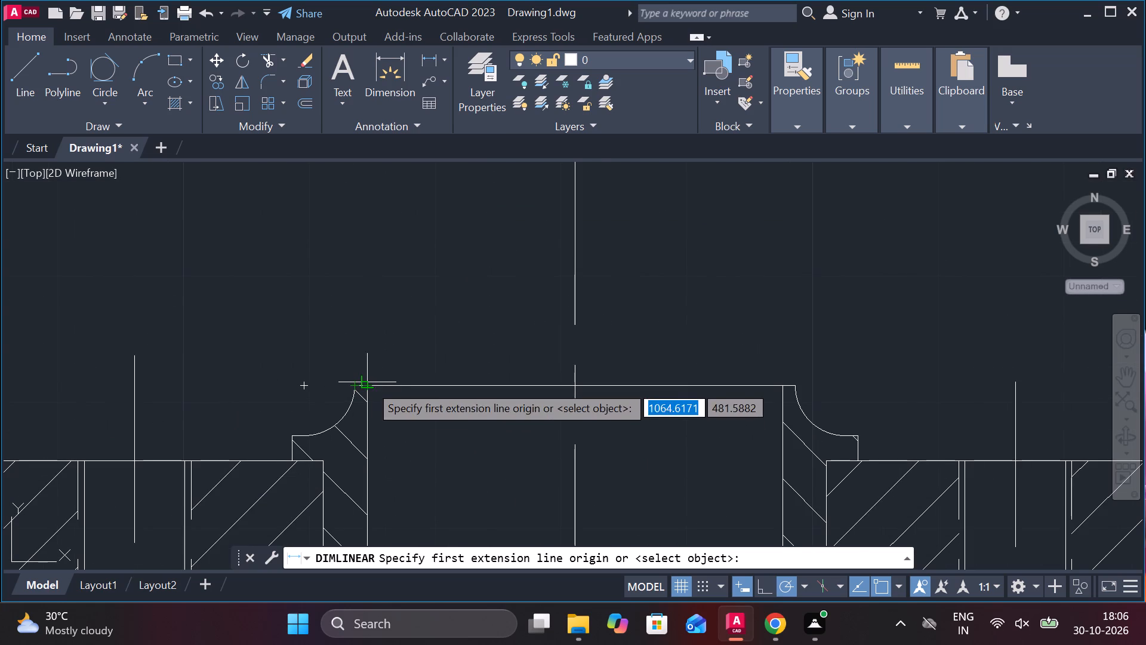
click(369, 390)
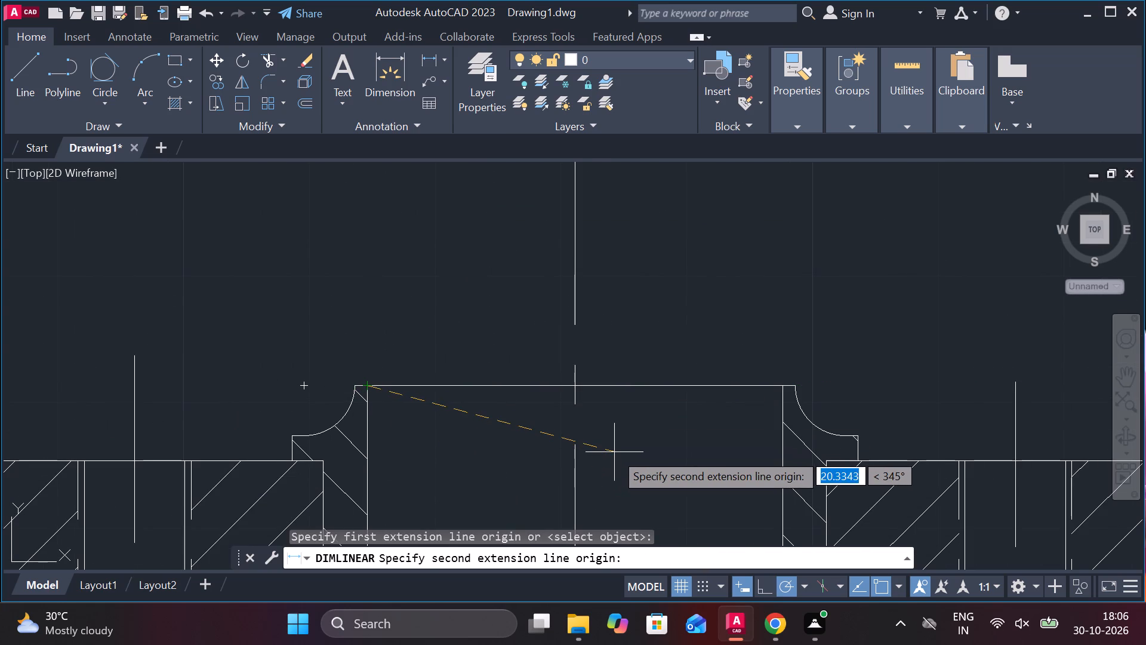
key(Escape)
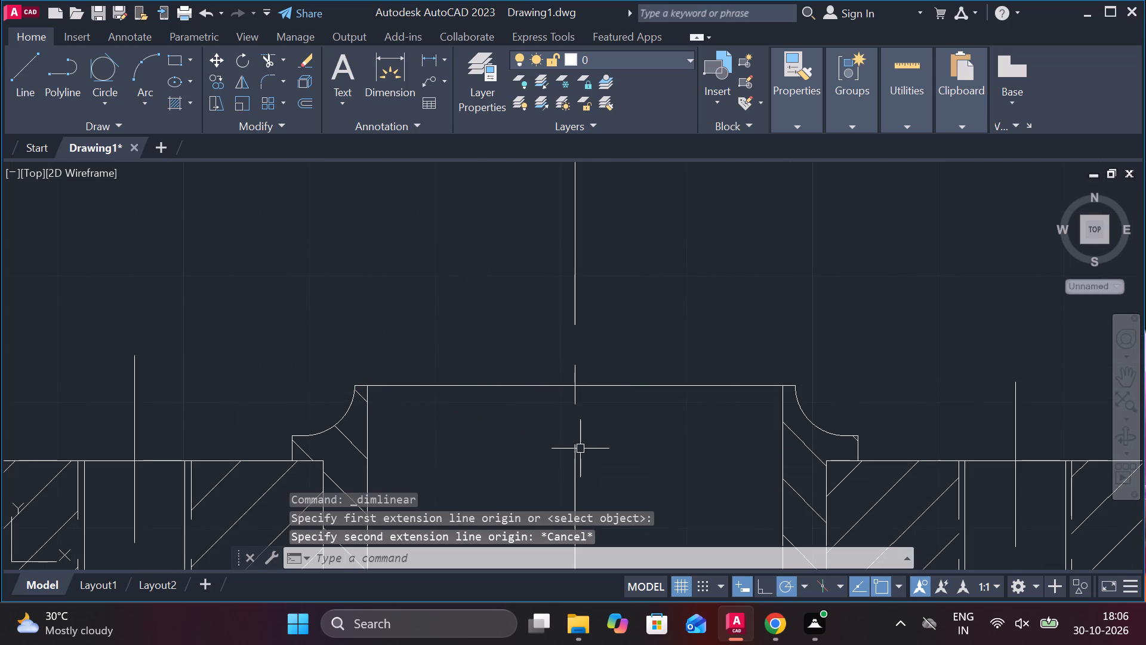
Add a linear dimension across the full outer width of the liner's top edge on the original section, placed above it.
click(428, 59)
click(356, 382)
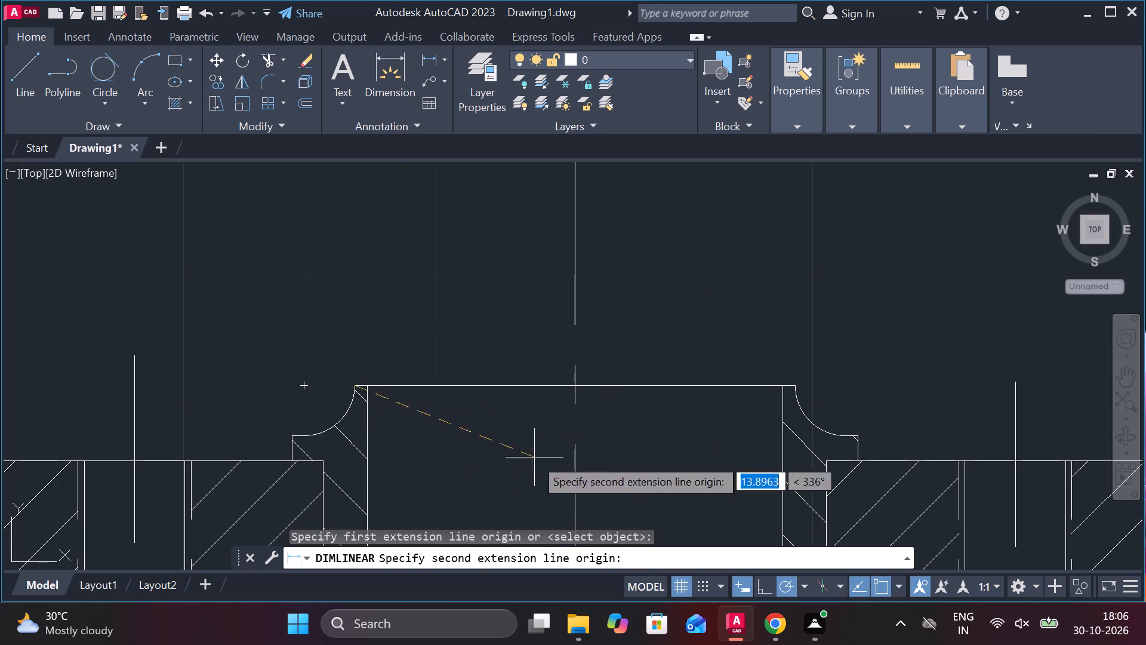
click(796, 390)
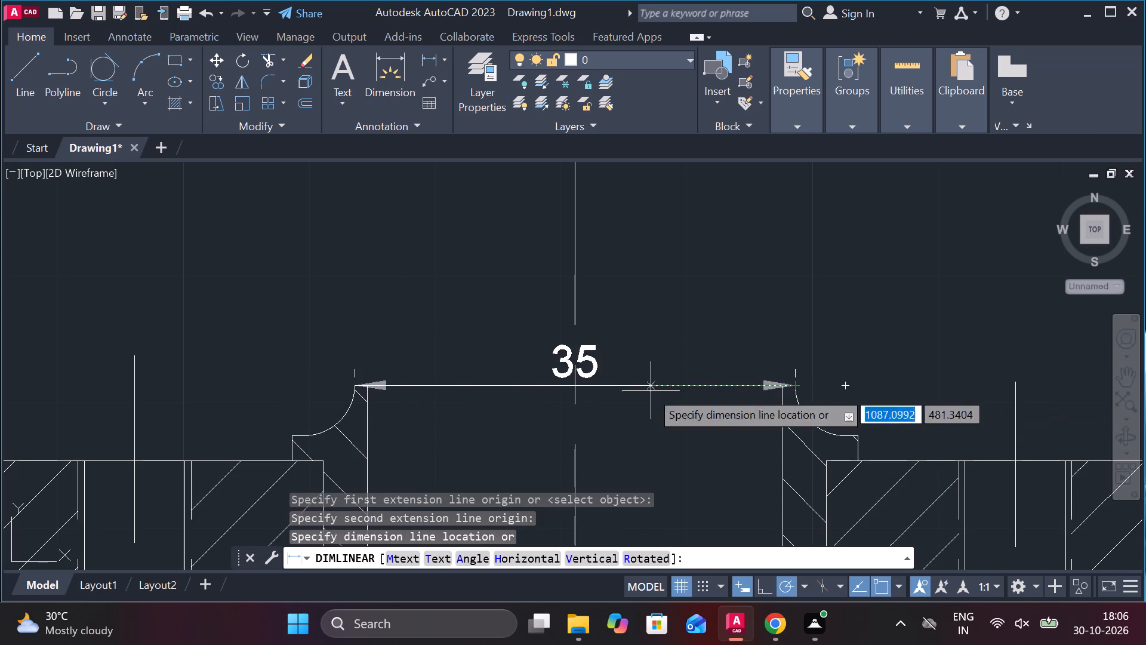
click(685, 285)
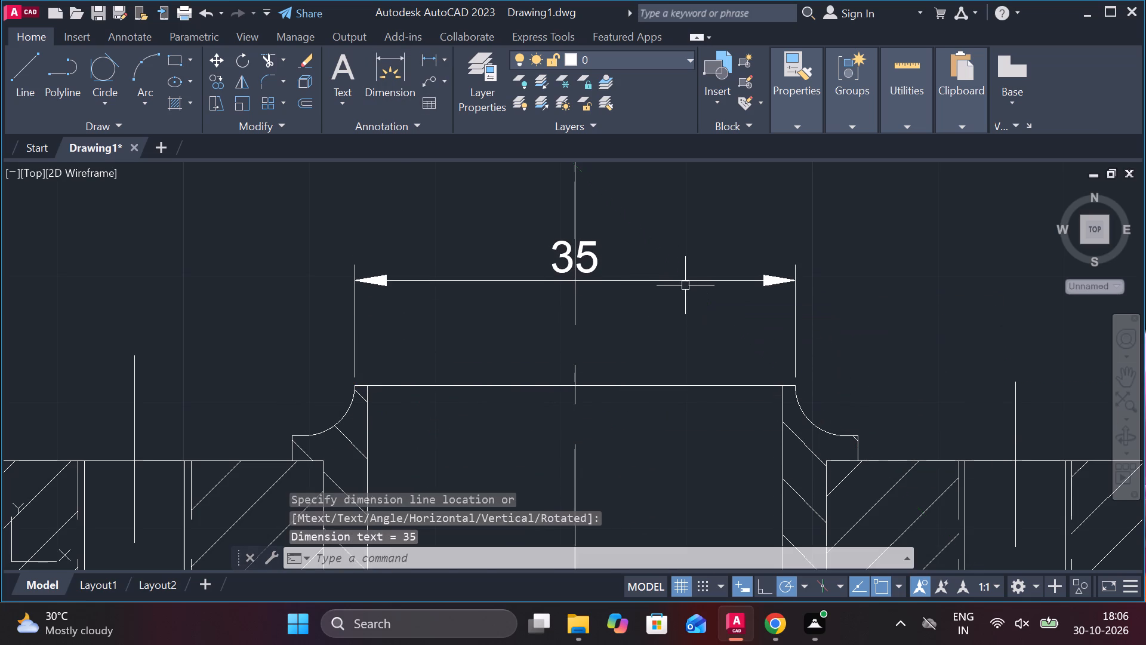
Add a diameter symbol in front of the text of the liner's top width dimension and finish the text editing.
click(578, 261)
double_click(570, 256)
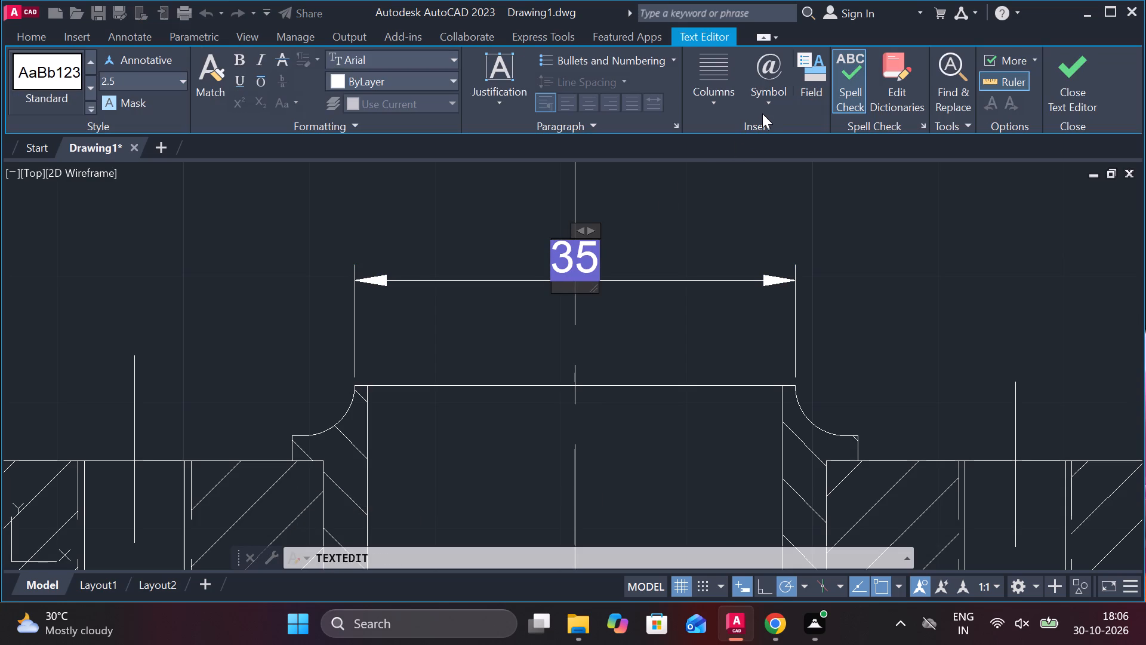
click(766, 109)
click(780, 174)
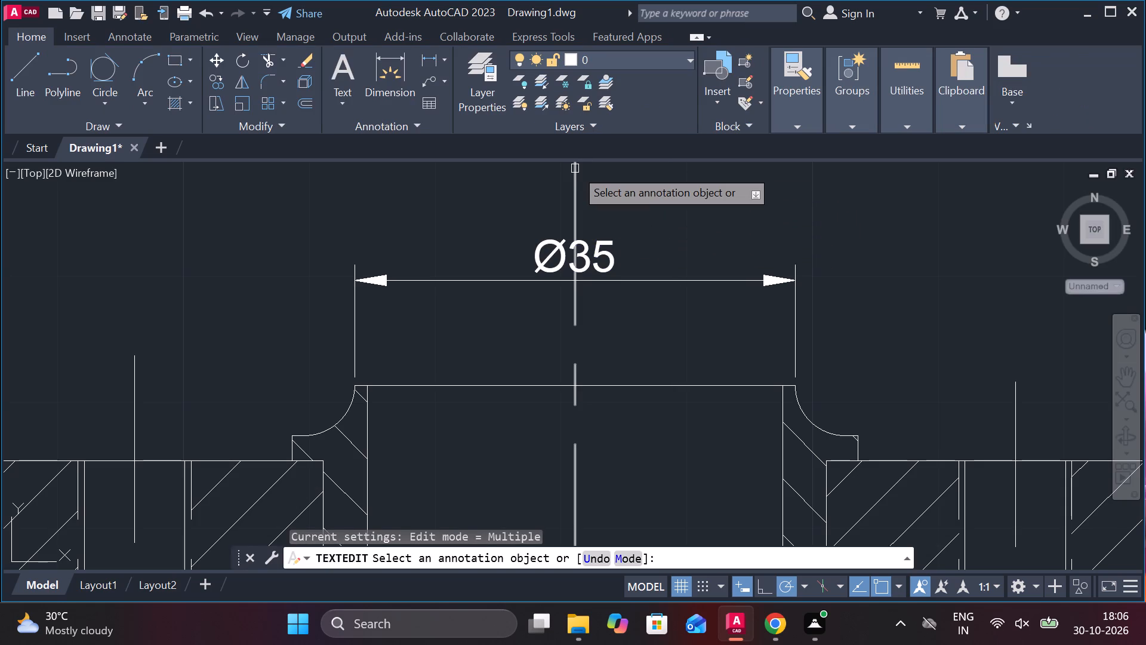
key(d)
key(Return)
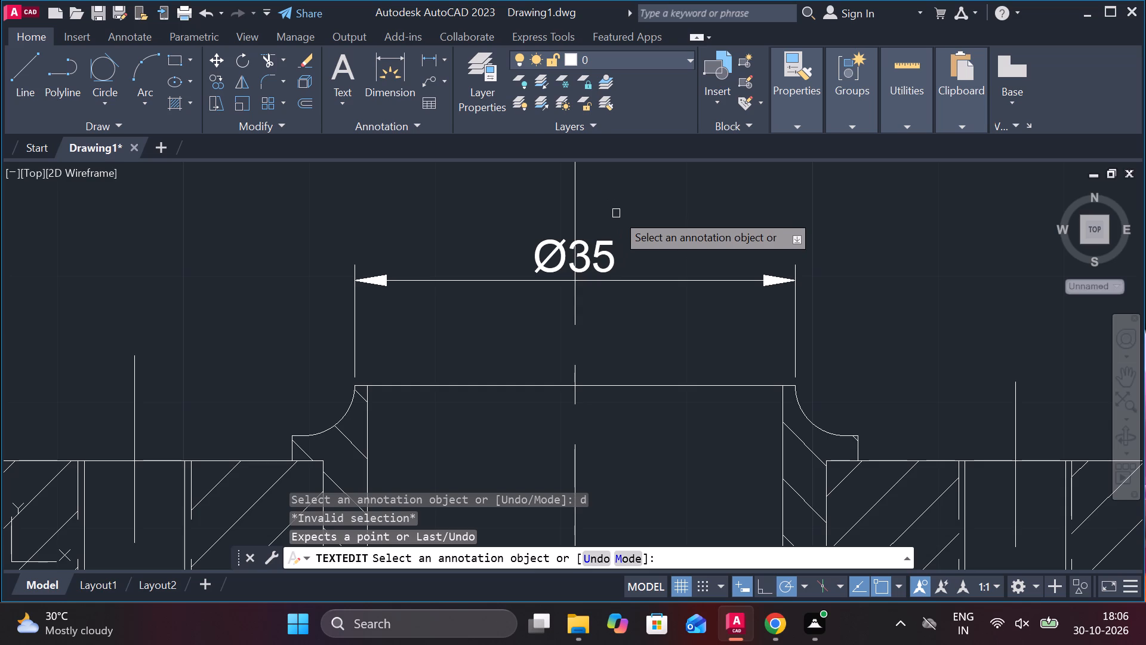
key(Escape)
Modify the ISO-25 dimension style so that dimension lines are not forced between the extension lines.
key(d)
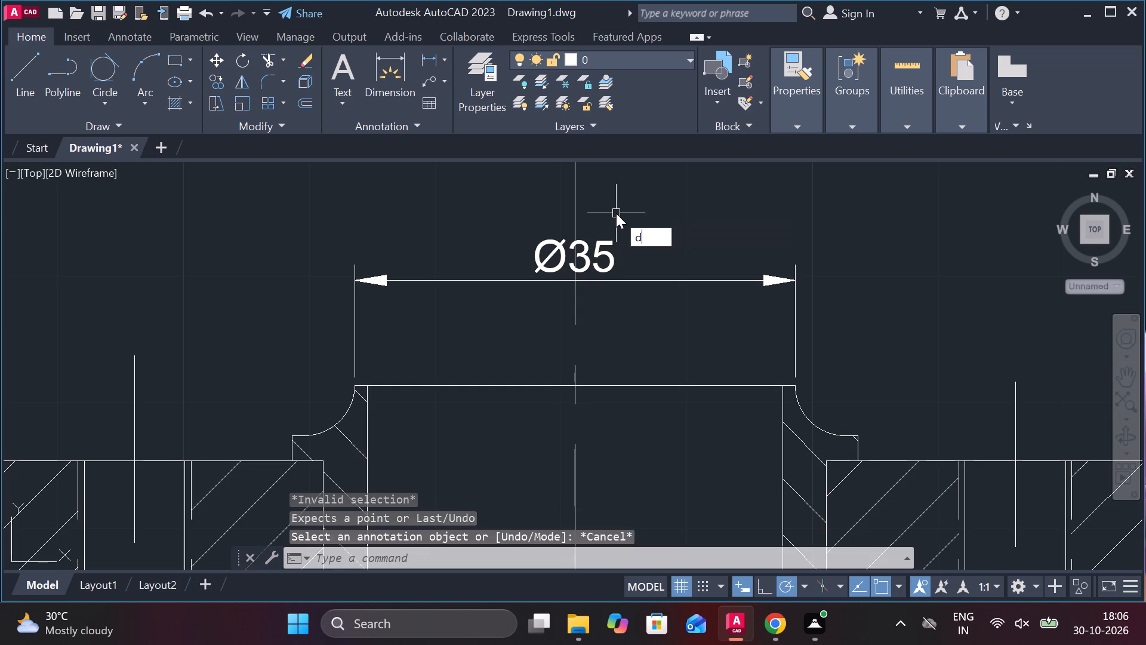
key(Return)
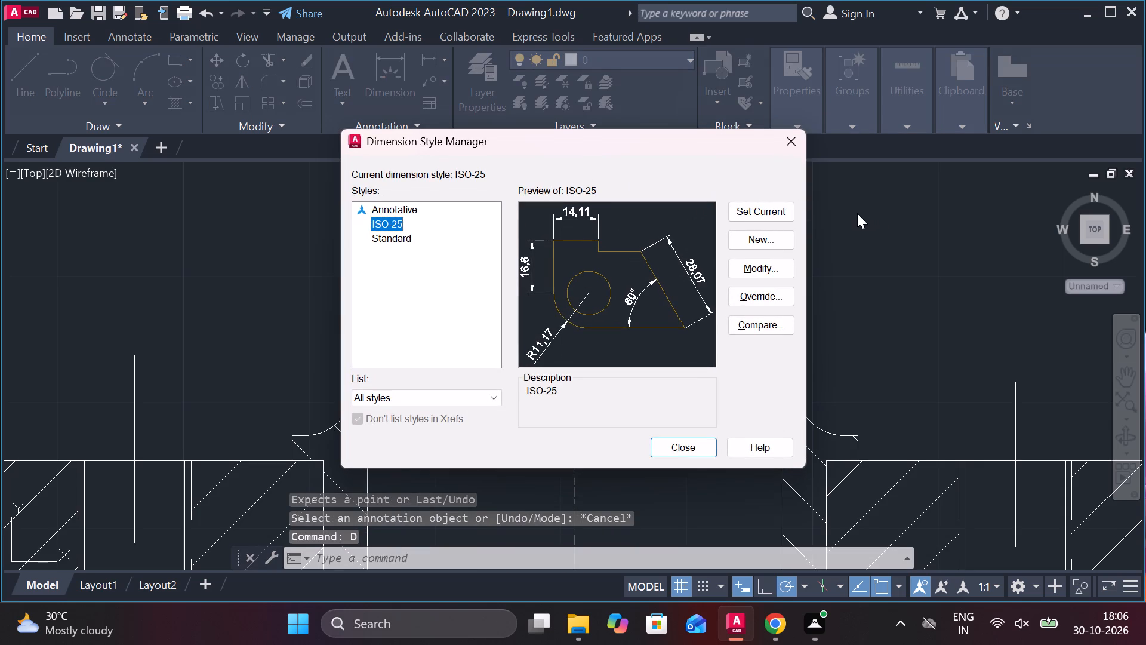
click(763, 263)
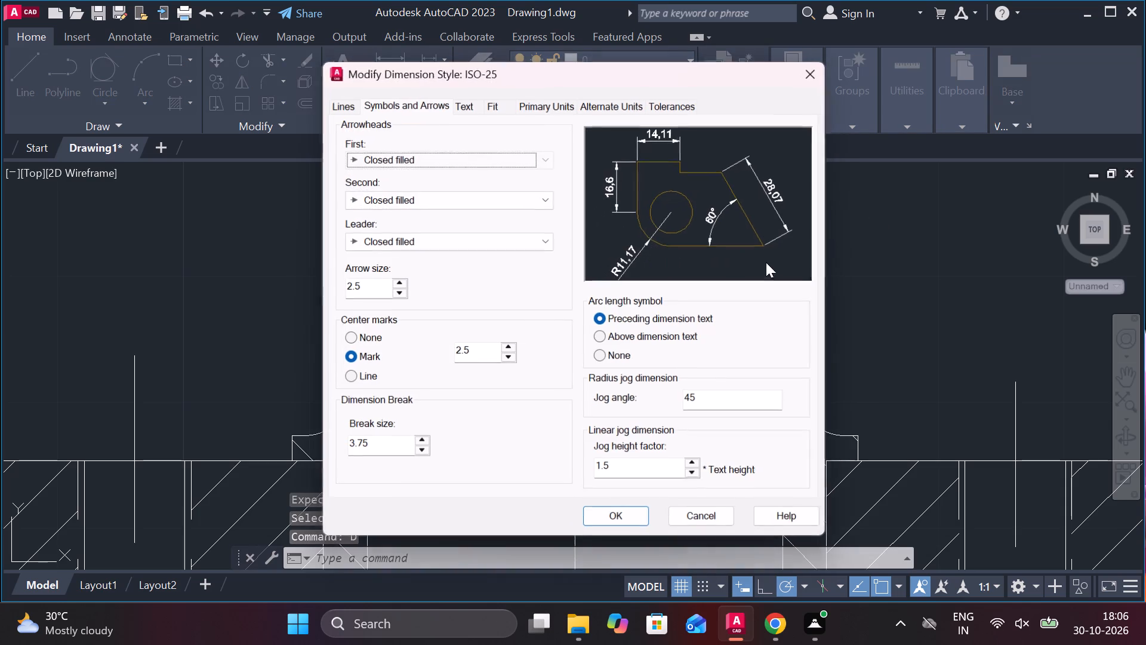
click(538, 105)
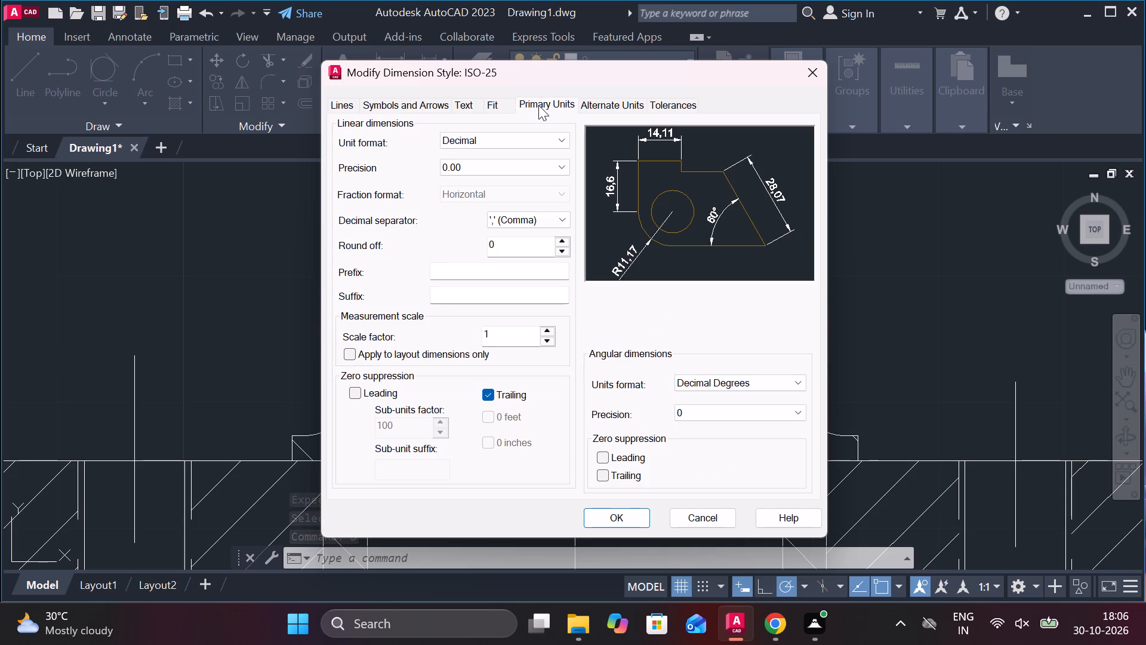
click(494, 96)
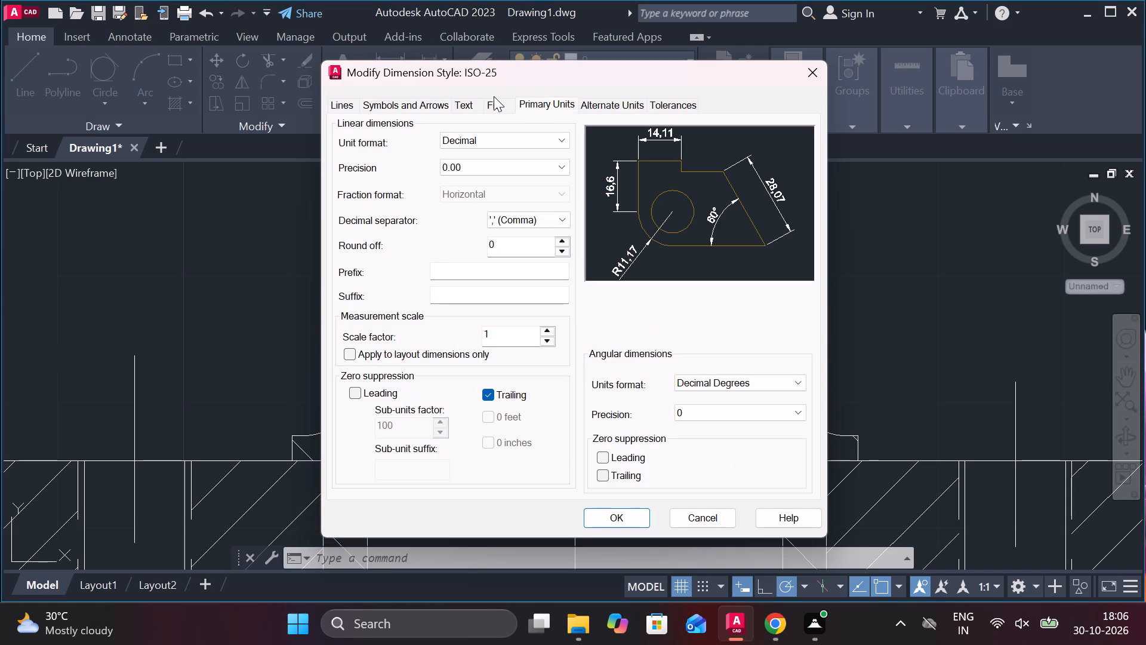
click(494, 106)
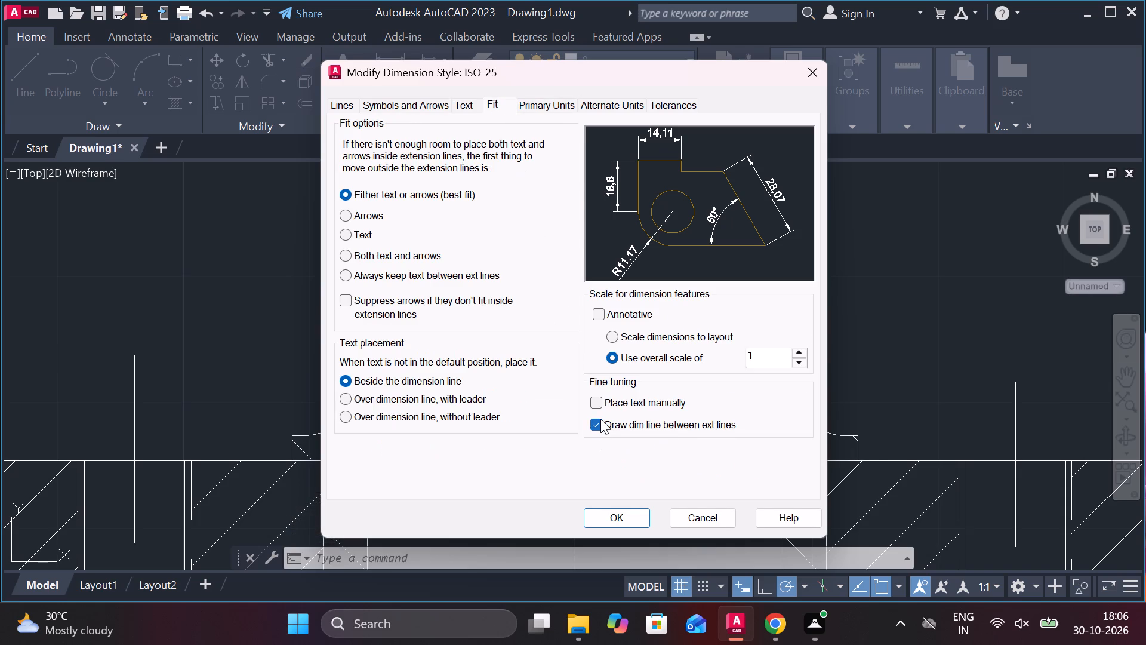
click(600, 419)
Set the ISO-25 style's dimension text height to 5 and its text alignment to ISO standard.
click(469, 107)
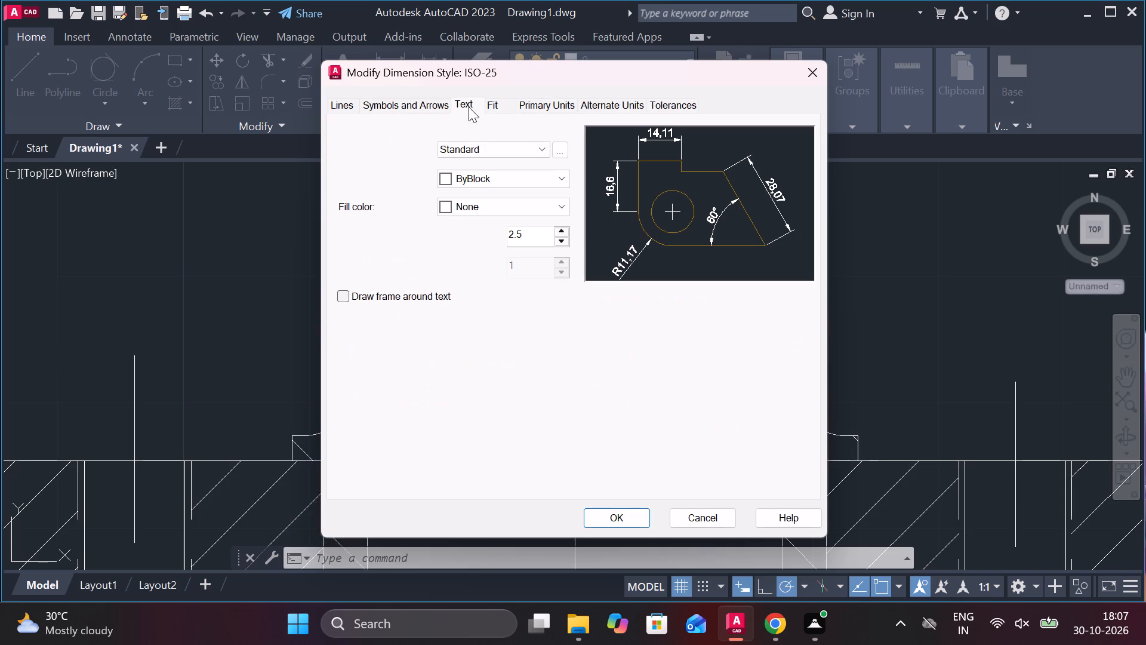
drag(537, 232, 504, 232)
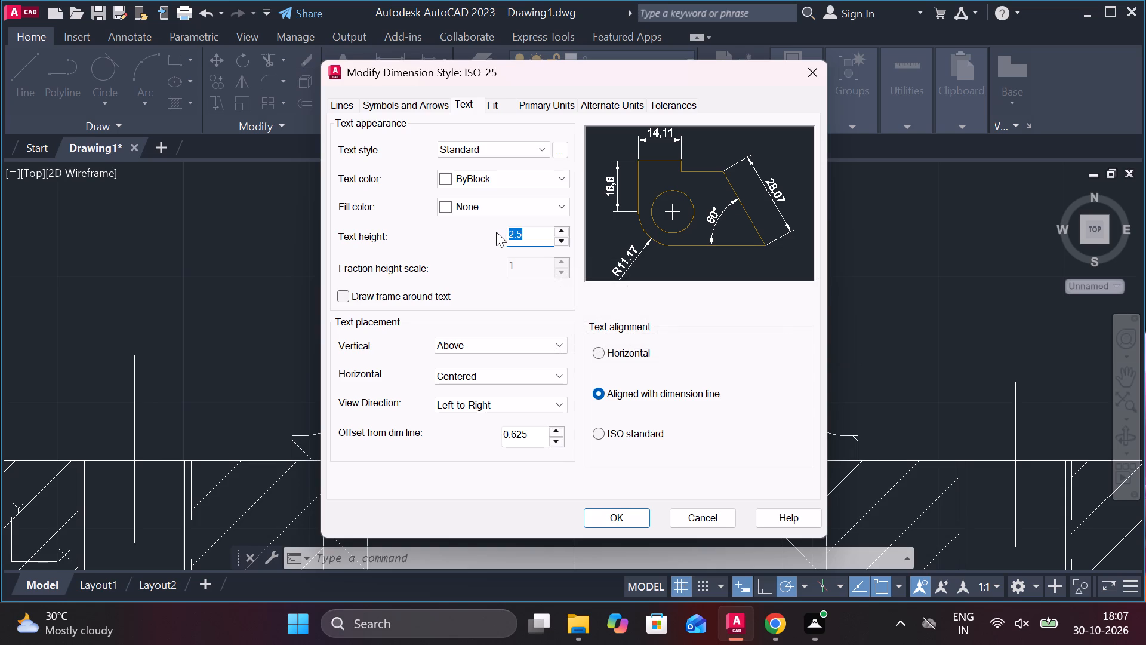
key(BackSpace)
key(5)
click(439, 101)
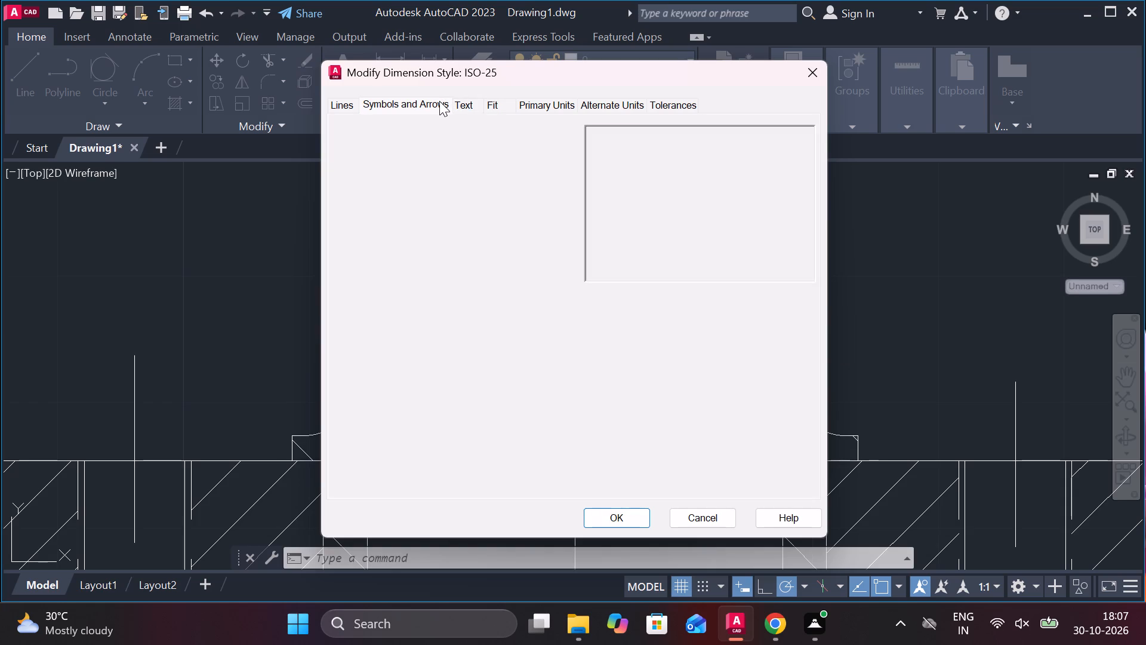
click(470, 103)
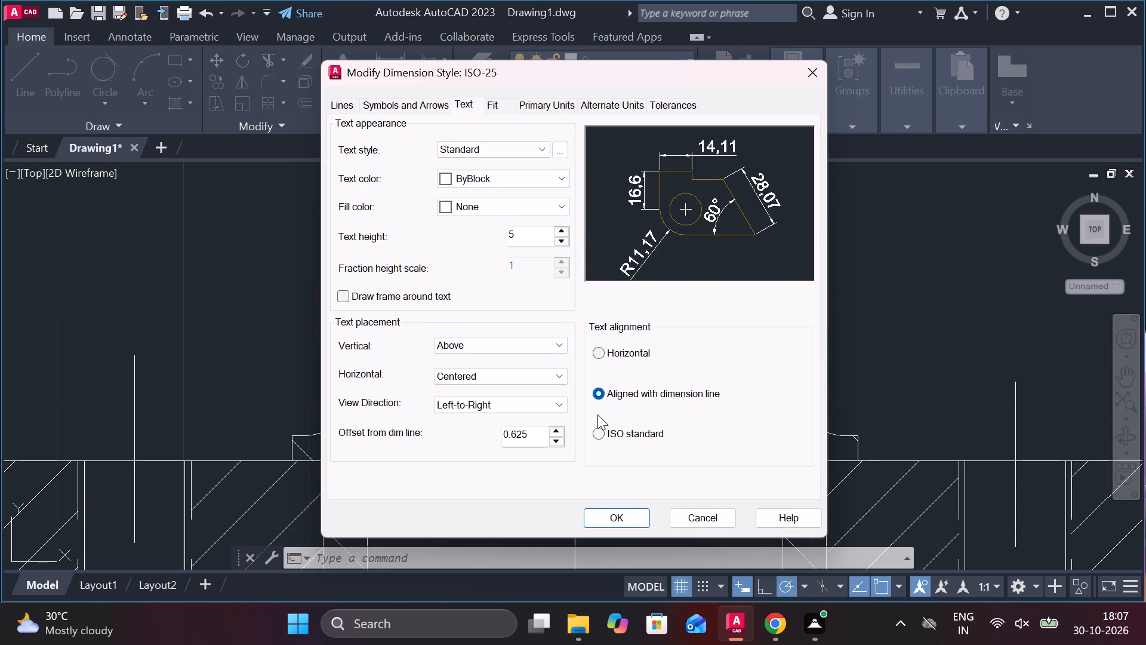
click(602, 434)
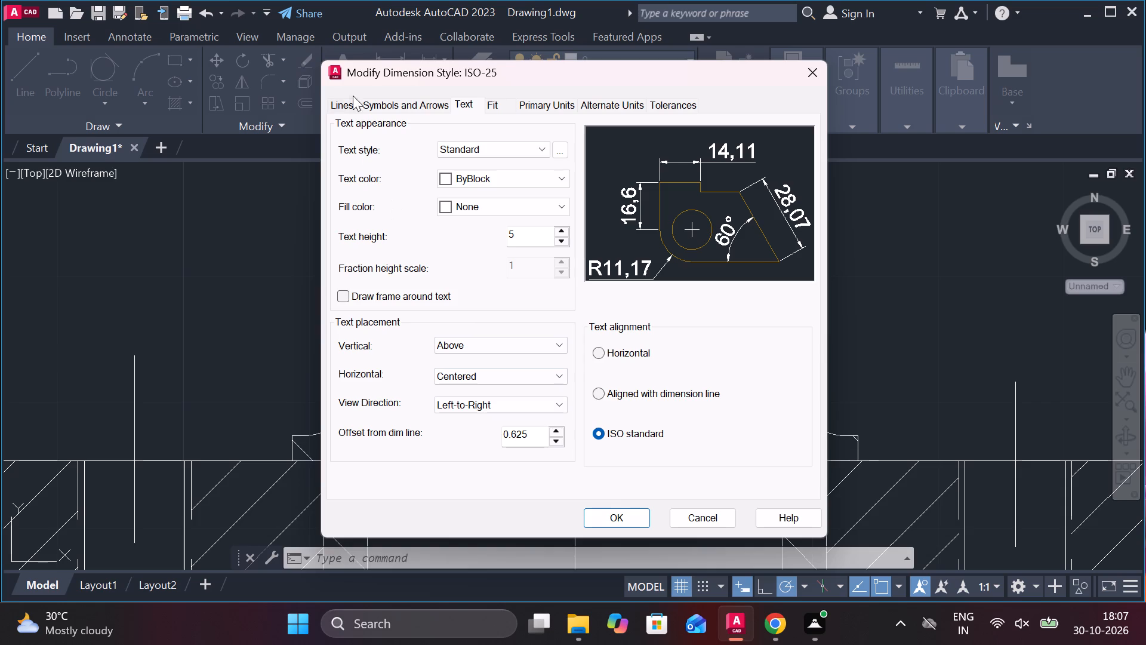
Set the ISO-25 dimension style's arrow size to 3, apply the modification and close the style manager.
click(421, 102)
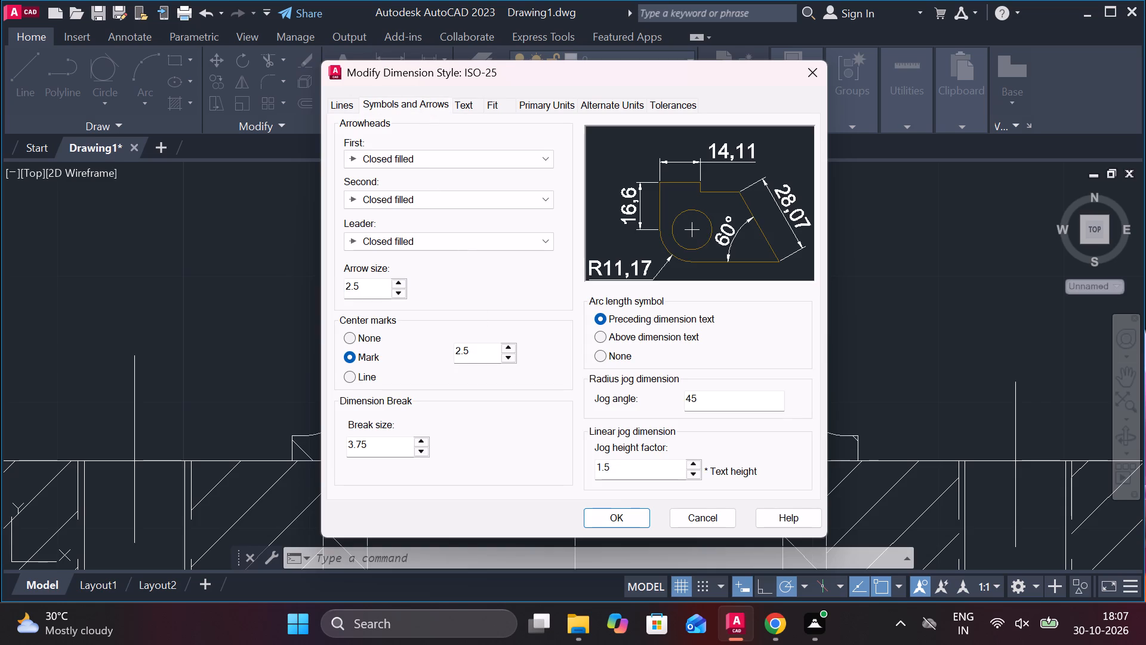
drag(371, 281, 282, 279)
key(BackSpace)
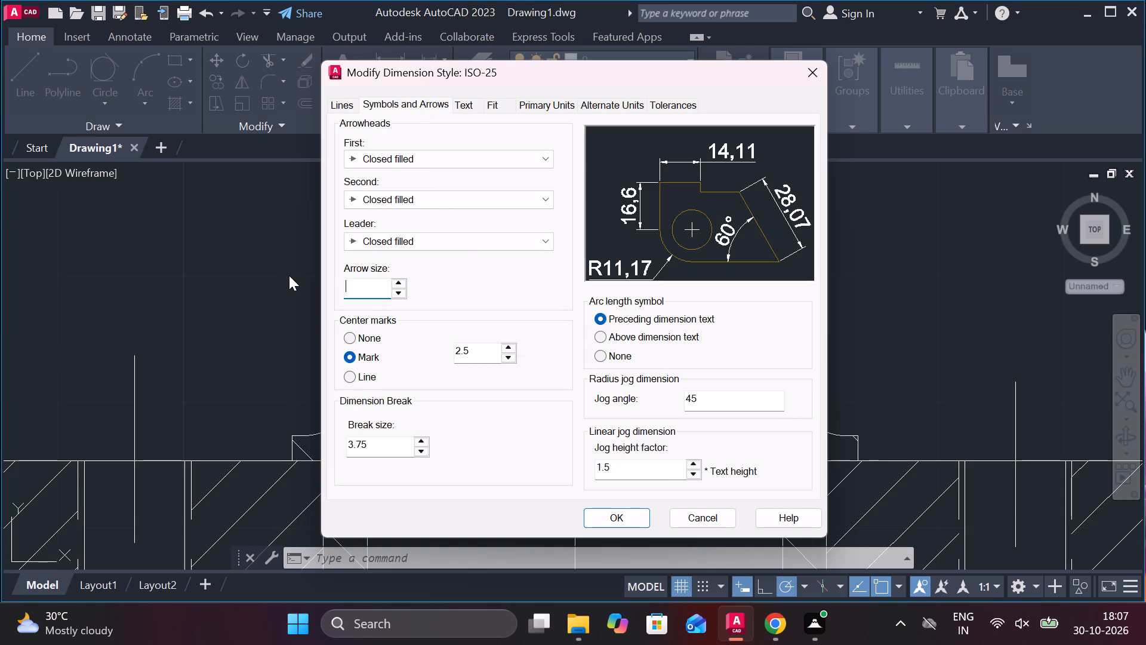
key(3)
key(Return)
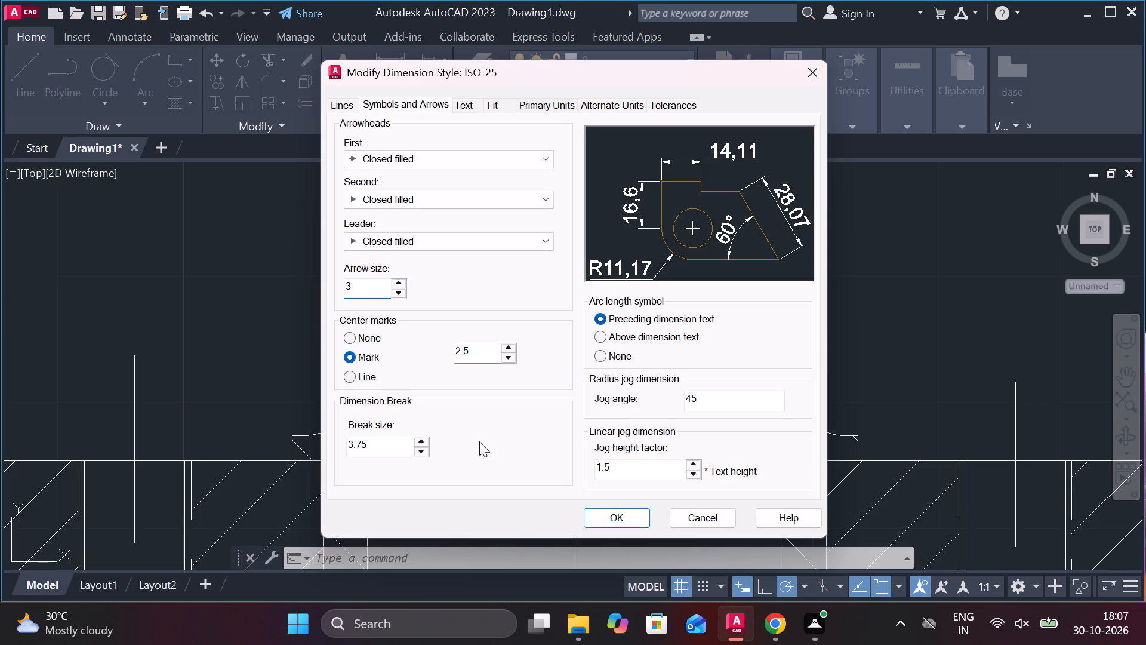
click(622, 508)
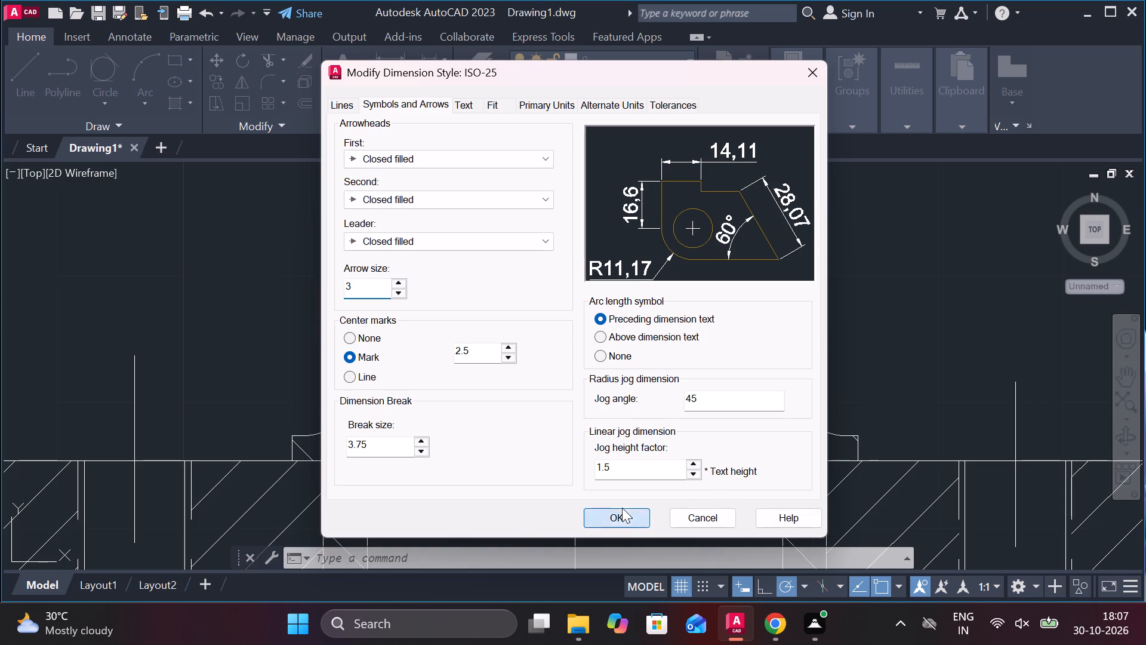
click(753, 209)
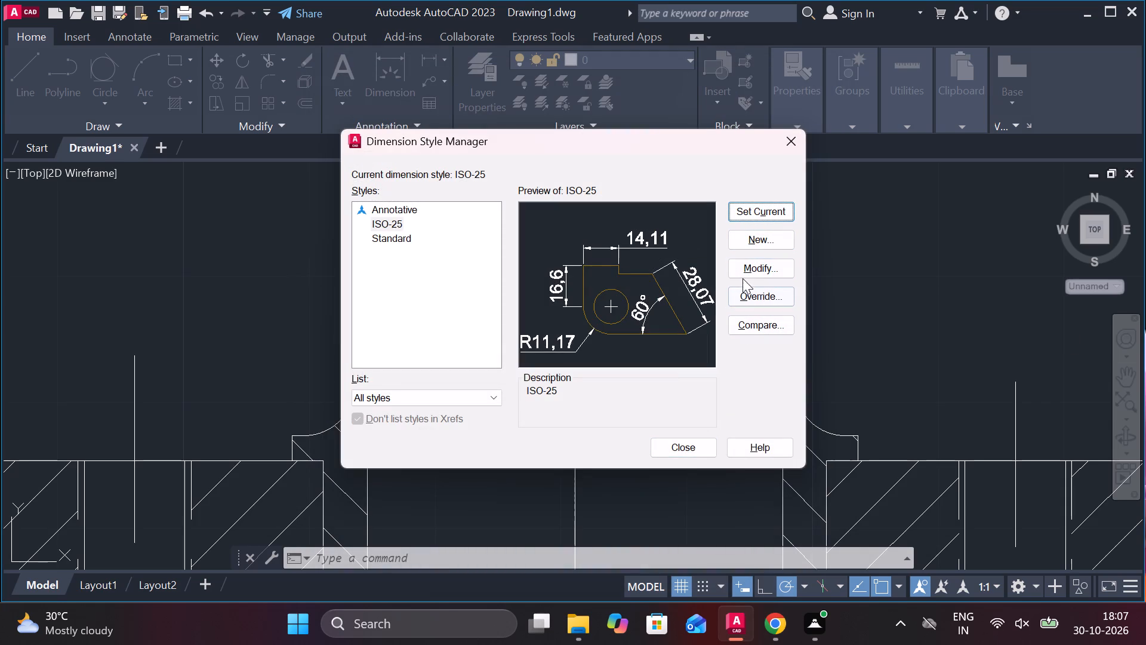
click(677, 438)
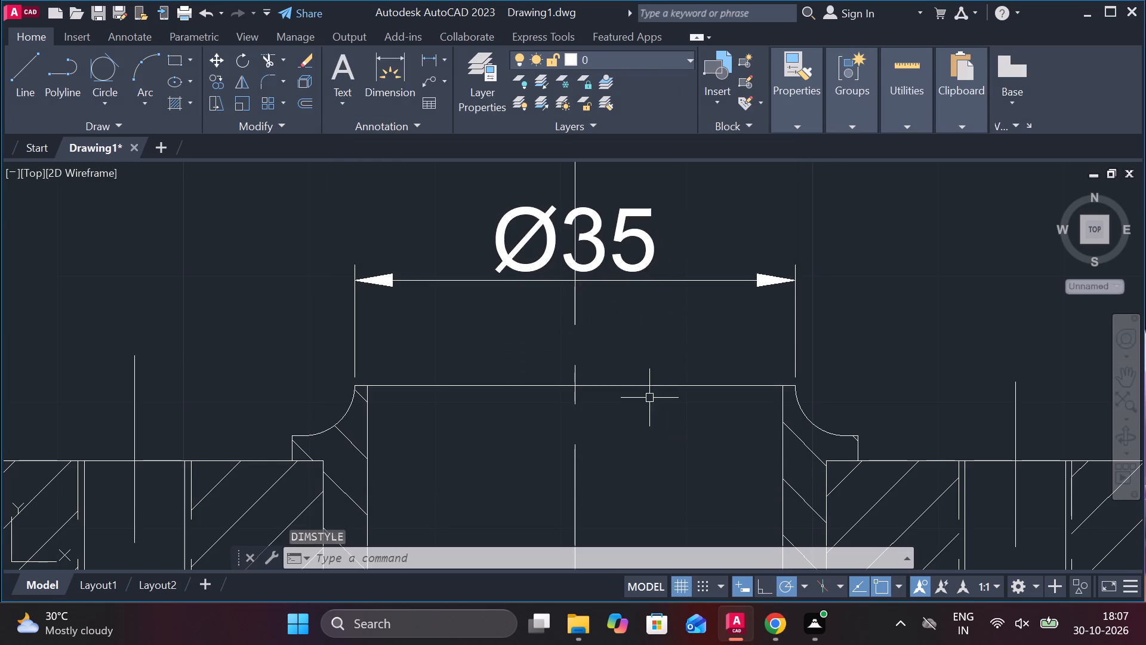
Add a linear dimension across the outer edges of the liner's collar below the fillets, placed above the Ø35 dimension.
scroll(612, 352, down, 3)
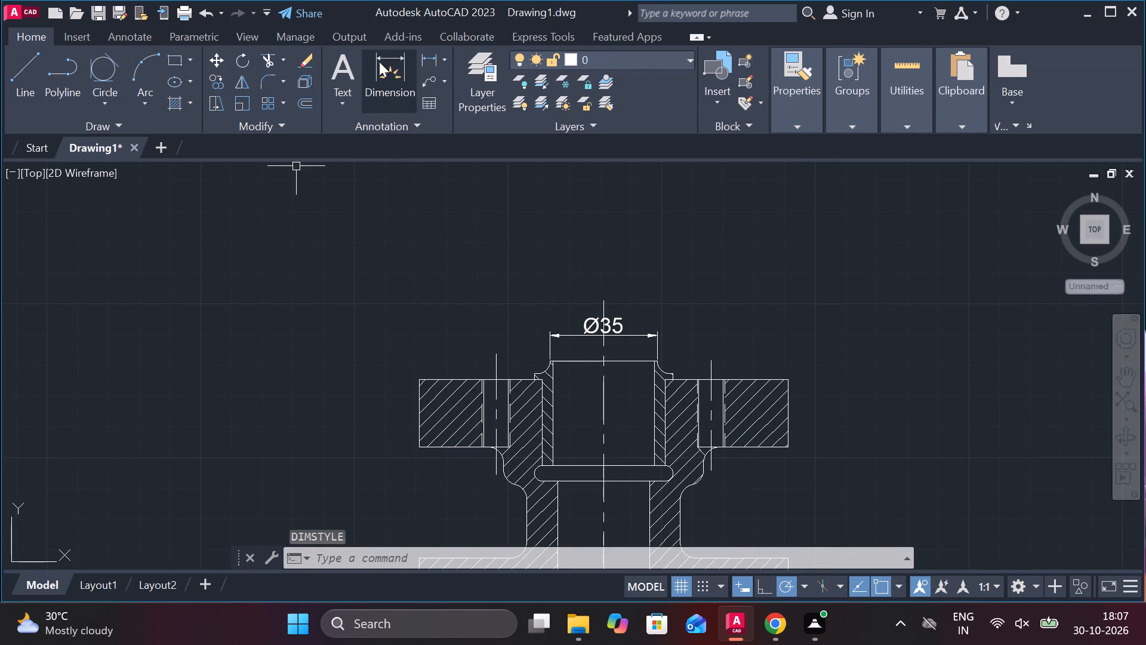
click(433, 62)
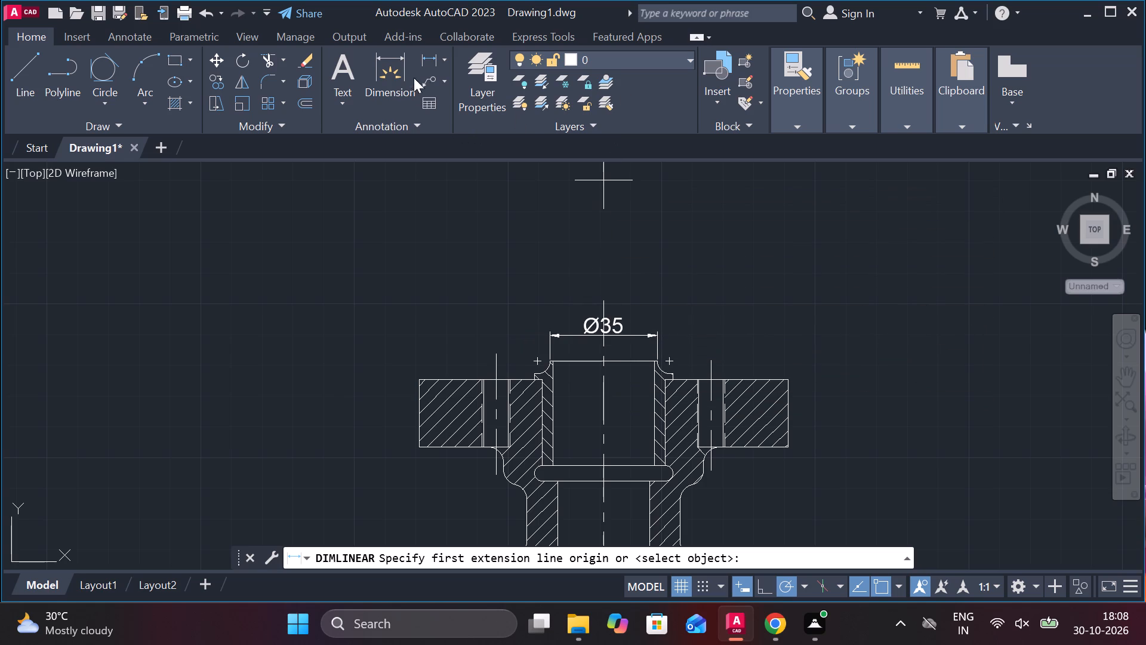
click(432, 63)
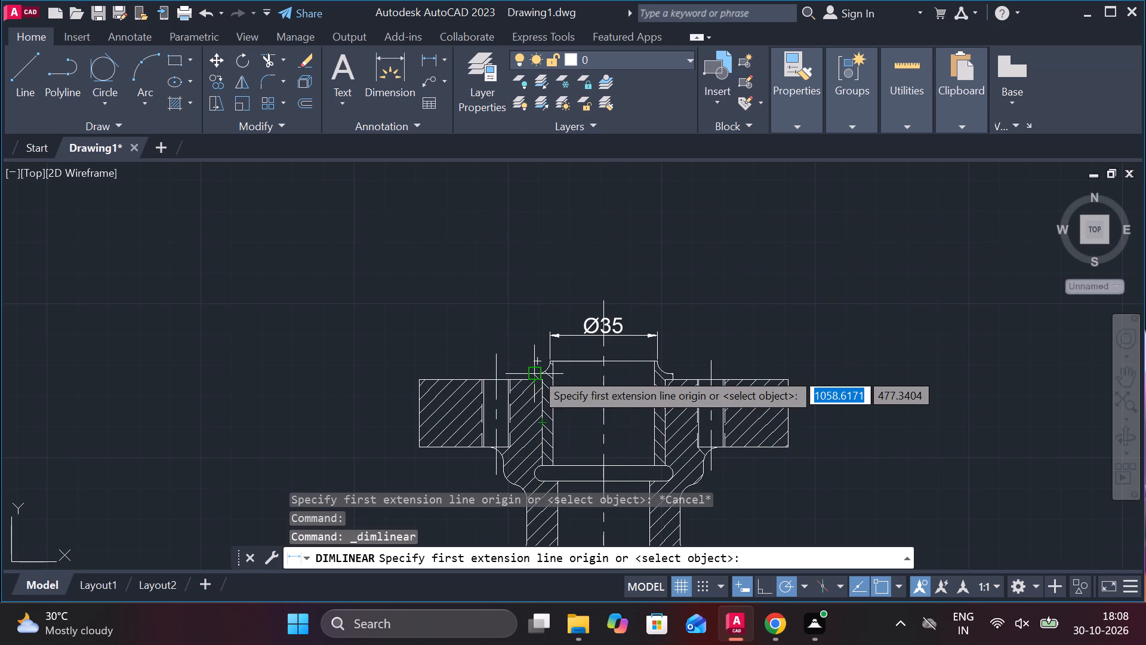
scroll(535, 370, up, 2)
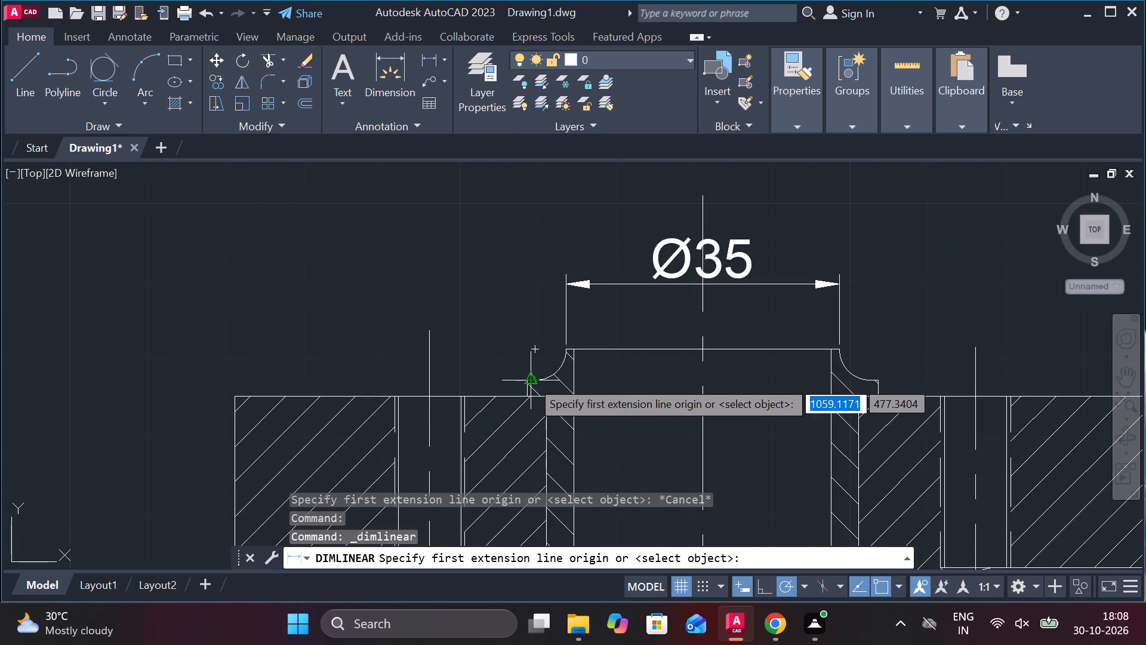
click(526, 380)
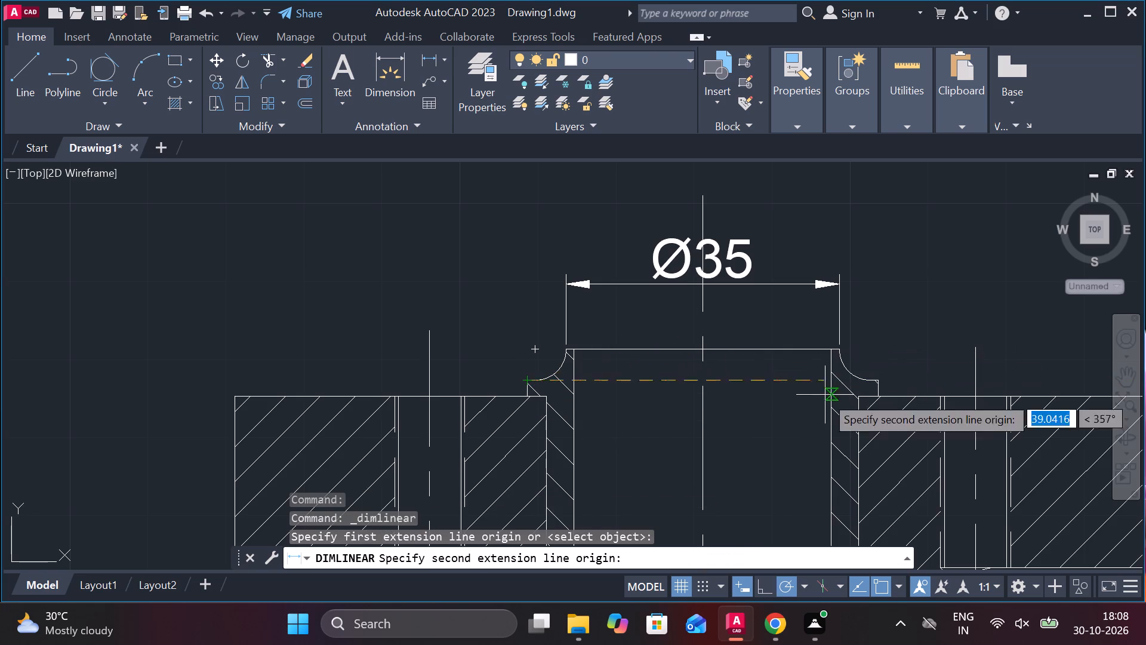
click(880, 383)
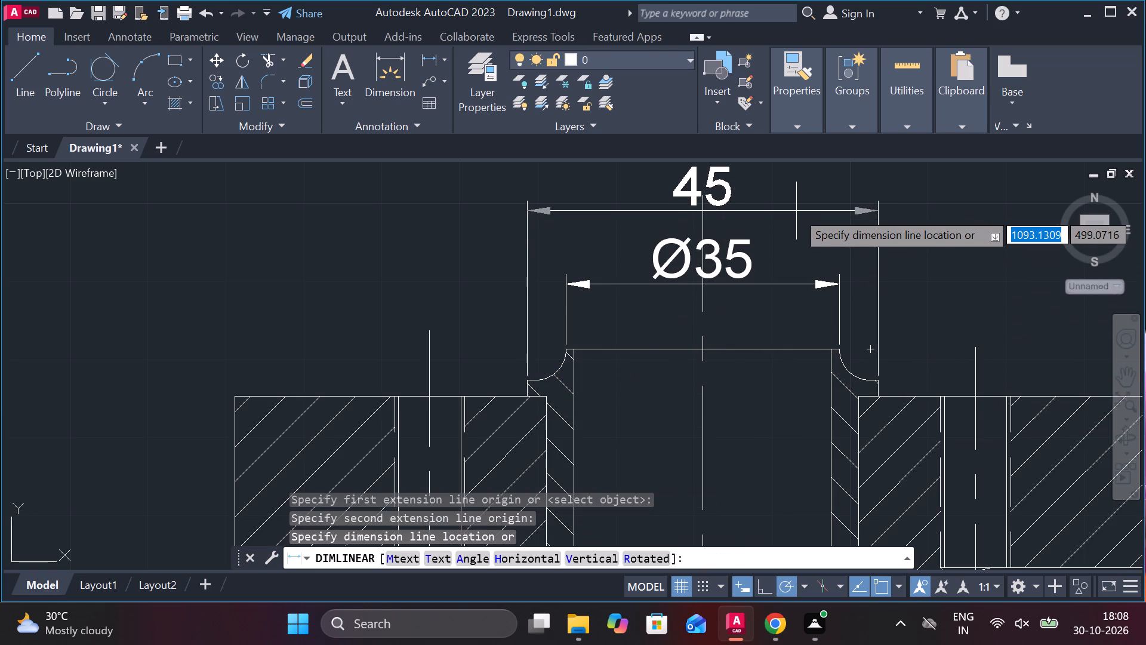
click(802, 213)
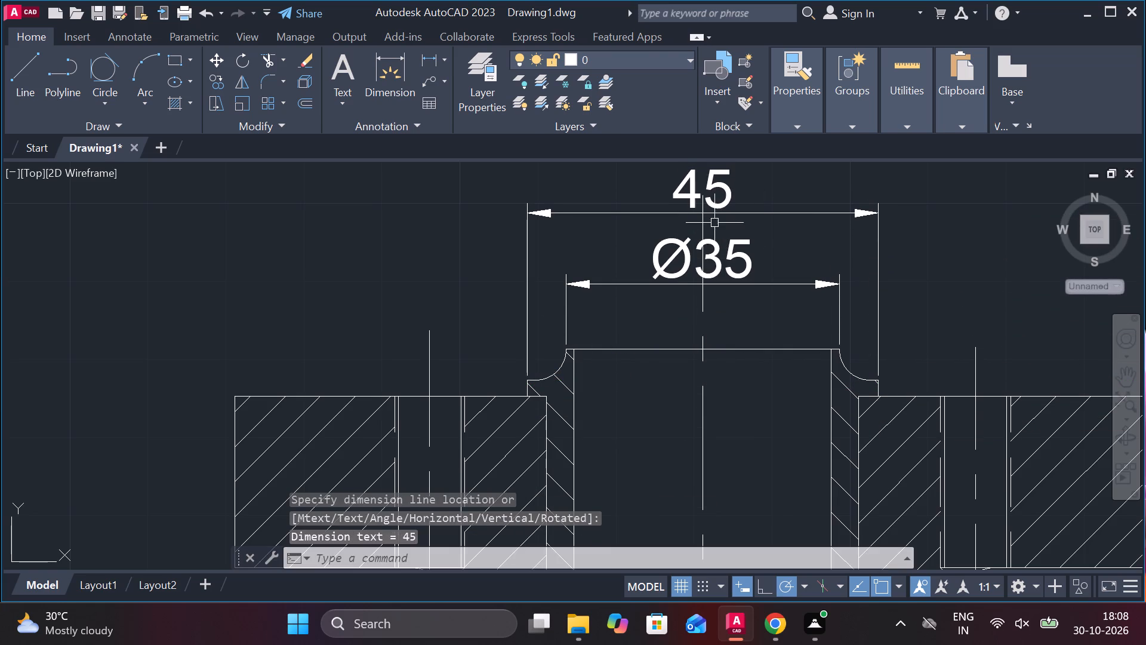
Add a diameter symbol in front of the text of the liner collar's width dimension and finish the text editing.
click(700, 193)
double_click(695, 196)
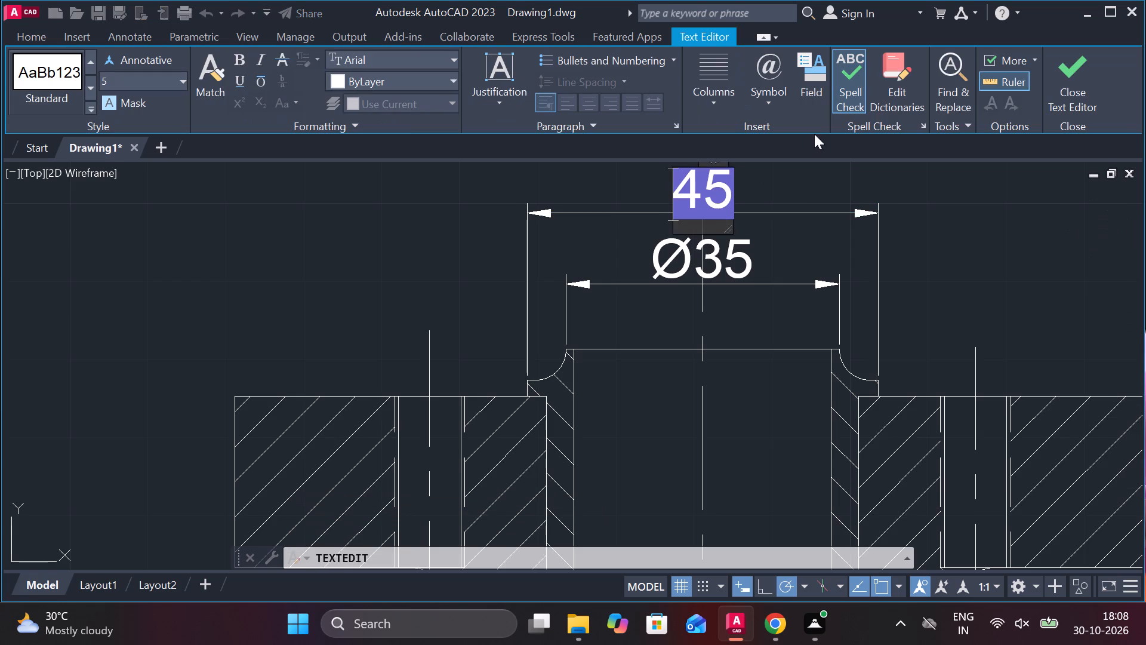
click(771, 99)
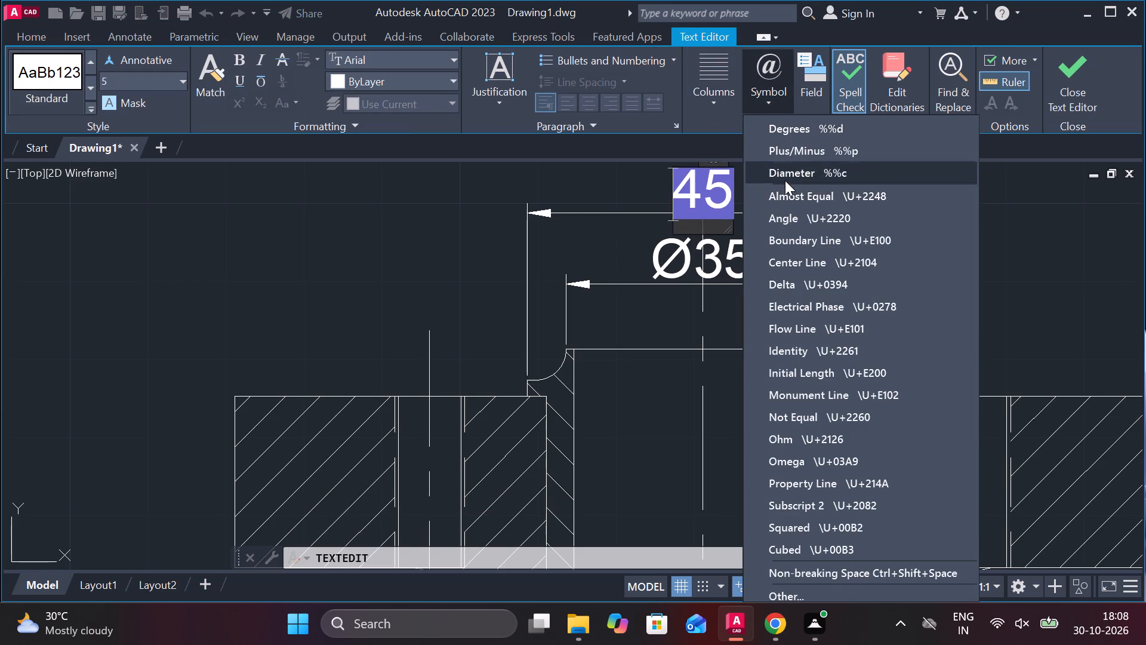
click(785, 178)
scroll(683, 242, down, 2)
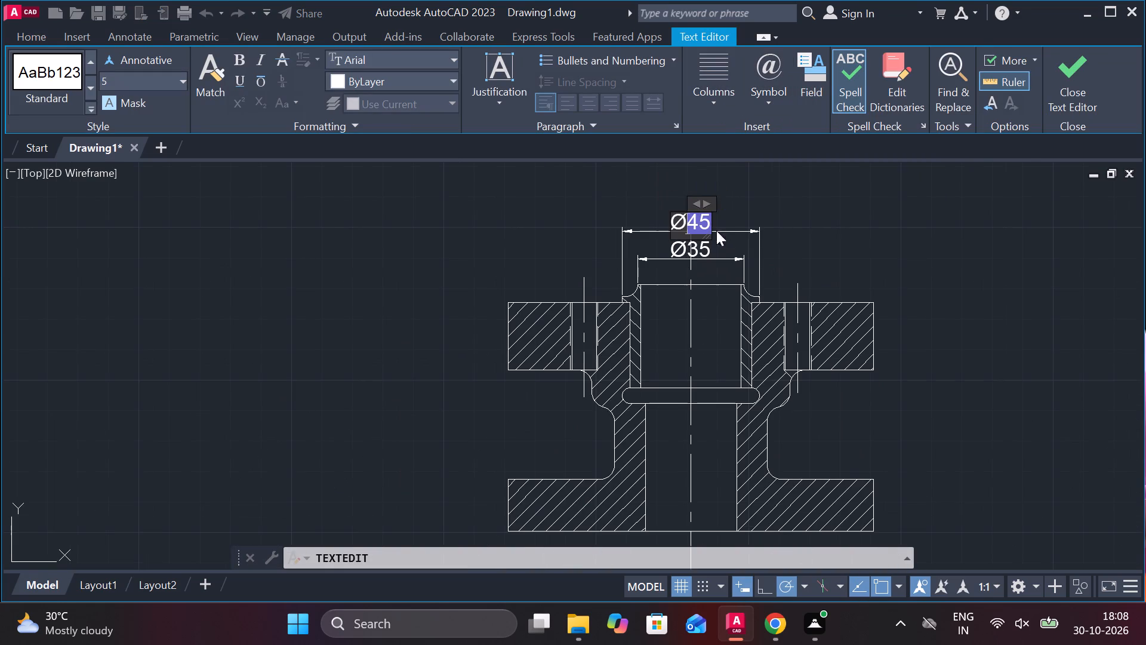
scroll(680, 375, down, 2)
scroll(670, 353, up, 1)
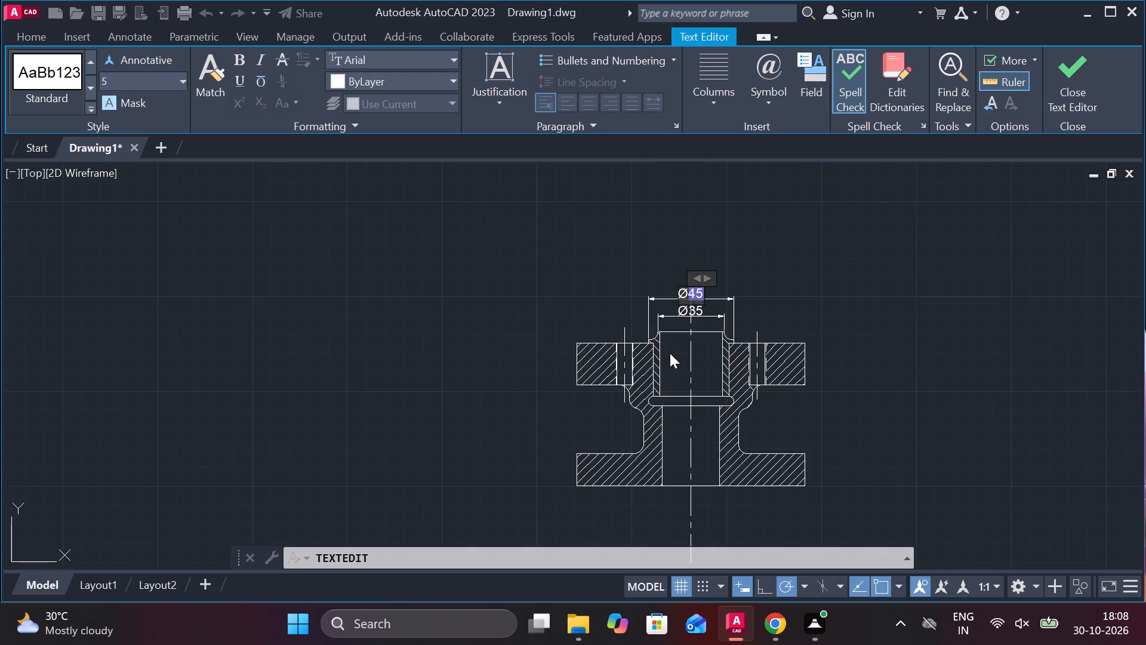
scroll(670, 353, up, 1)
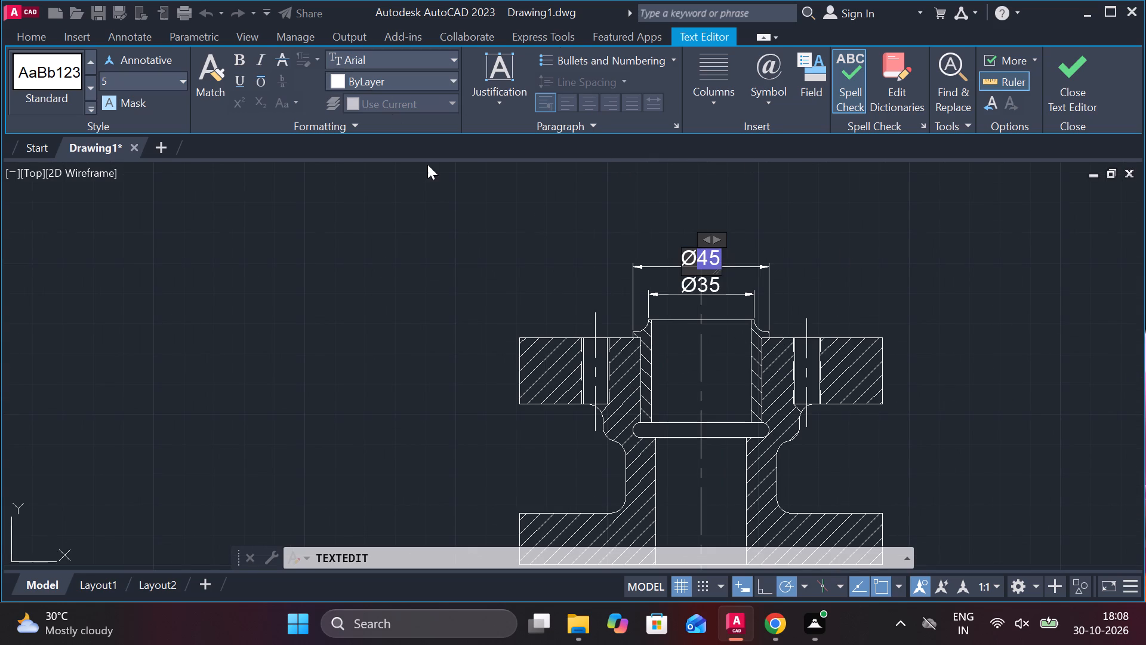
click(525, 257)
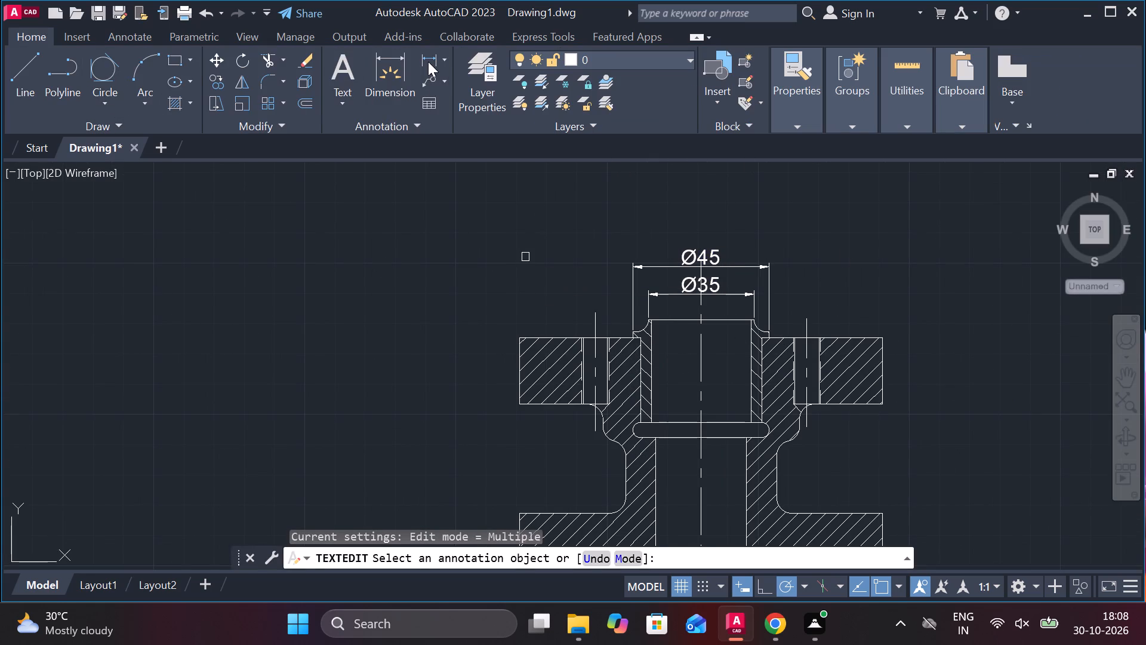
Add a linear dimension between the two side holes' centre lines, with its dimension line a short distance above the Ø45 dimension.
click(428, 62)
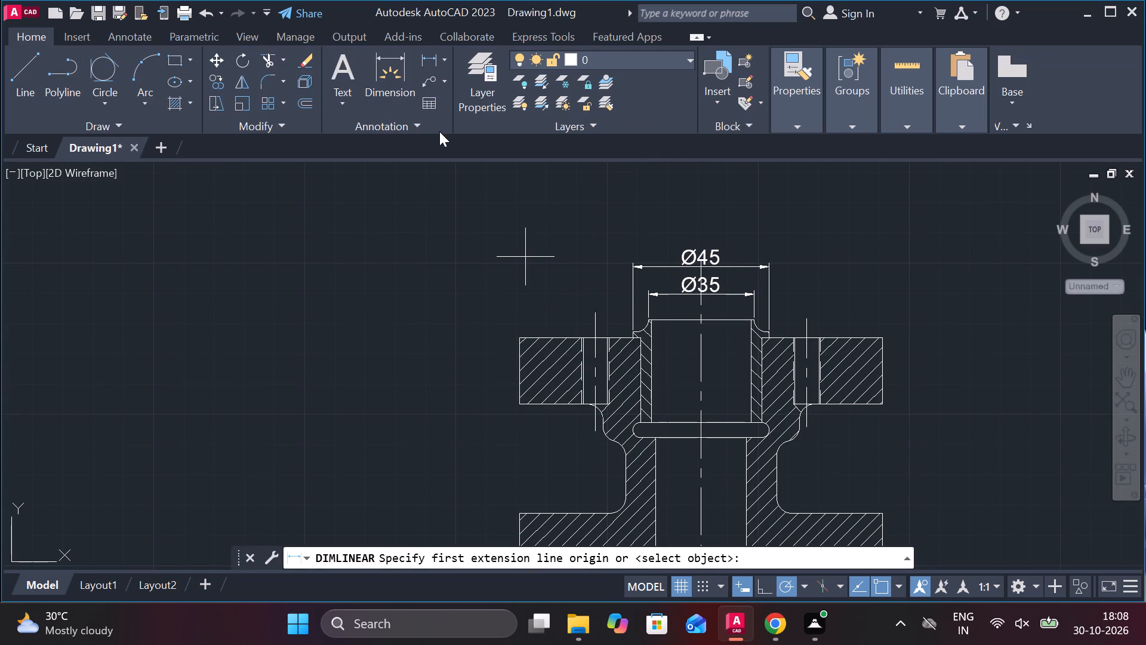
click(595, 314)
click(803, 319)
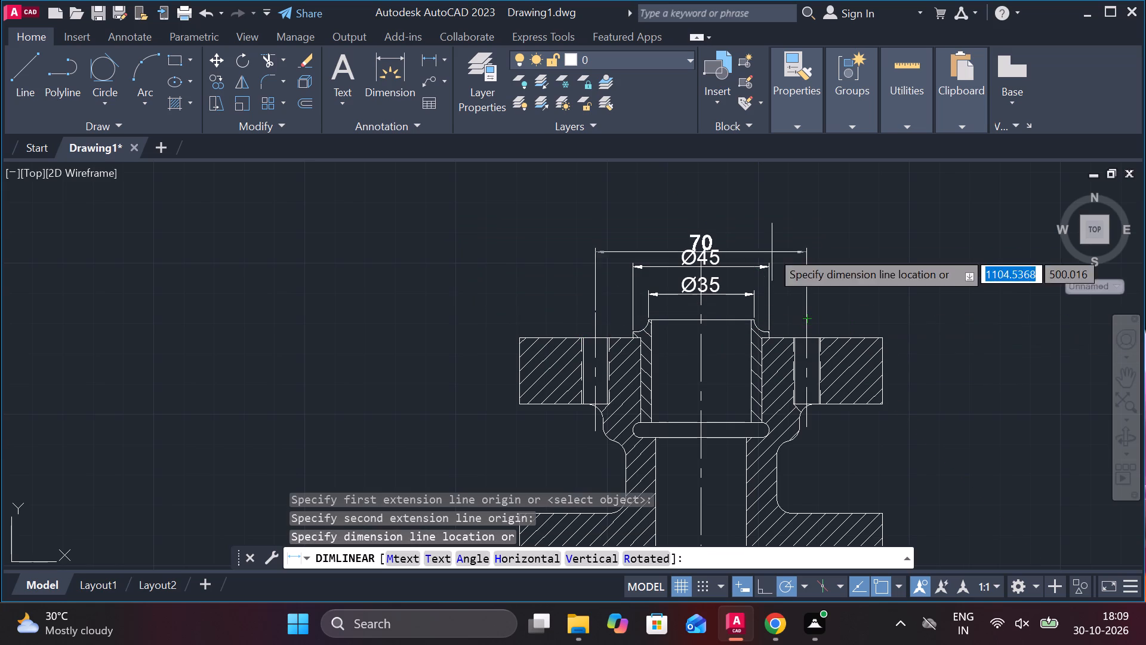
click(738, 212)
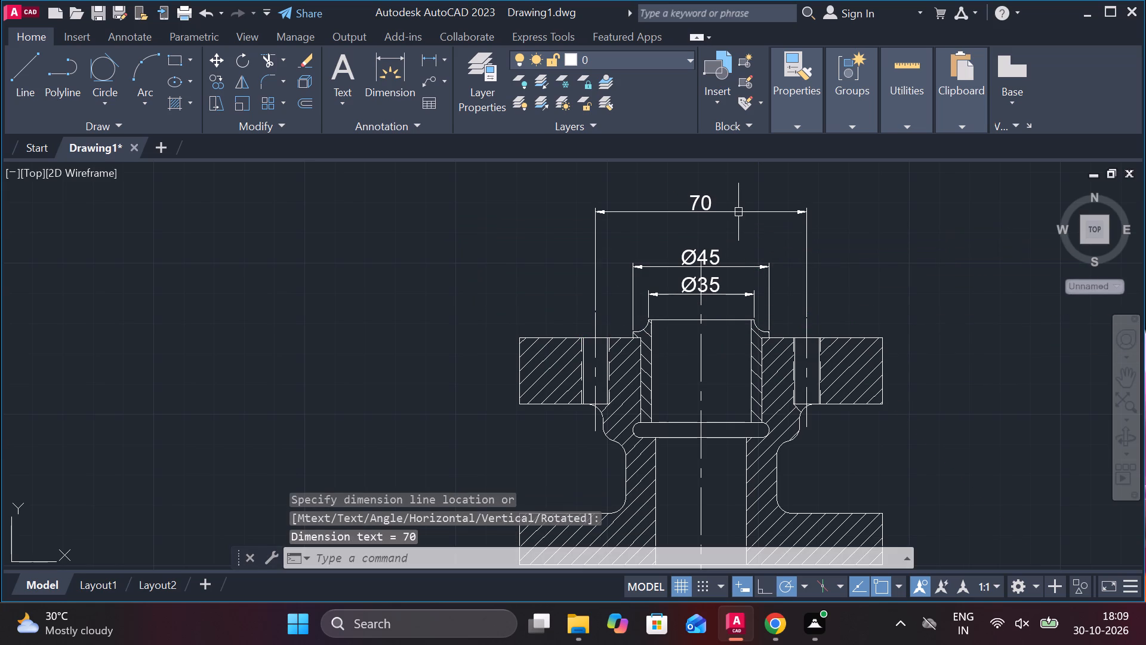
click(706, 205)
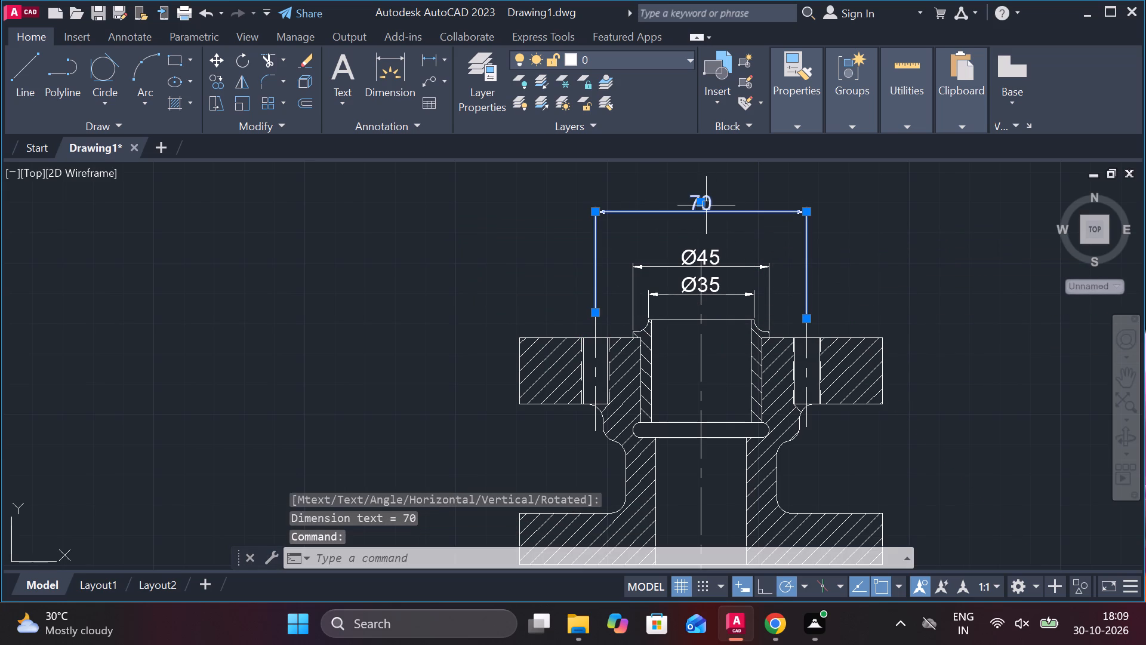
click(698, 204)
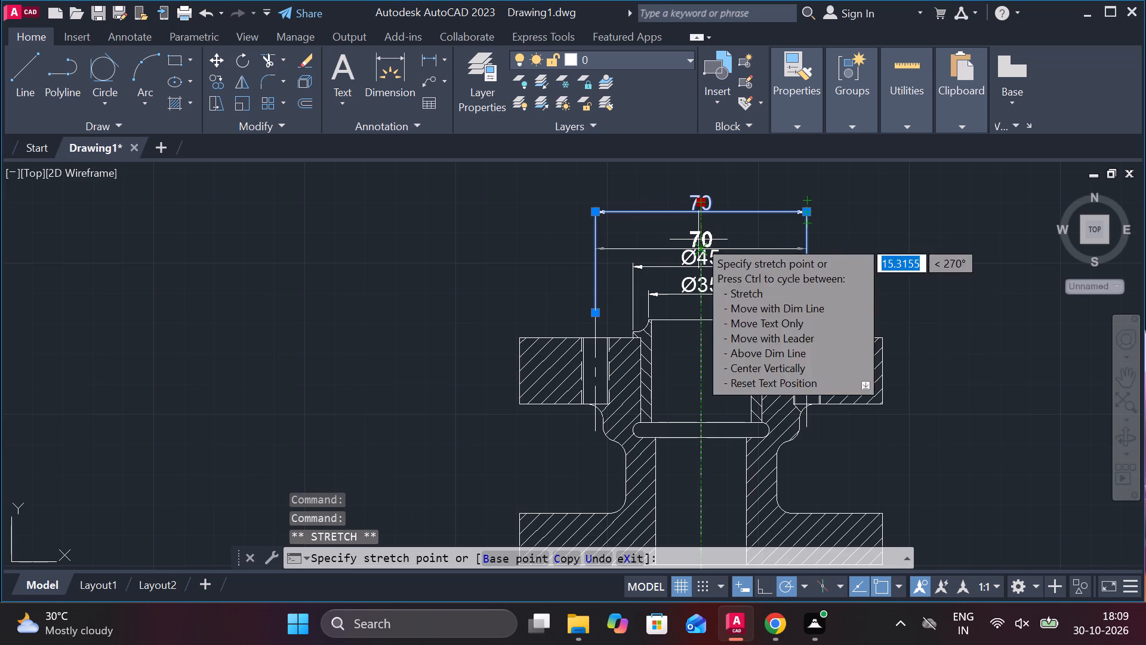
click(699, 224)
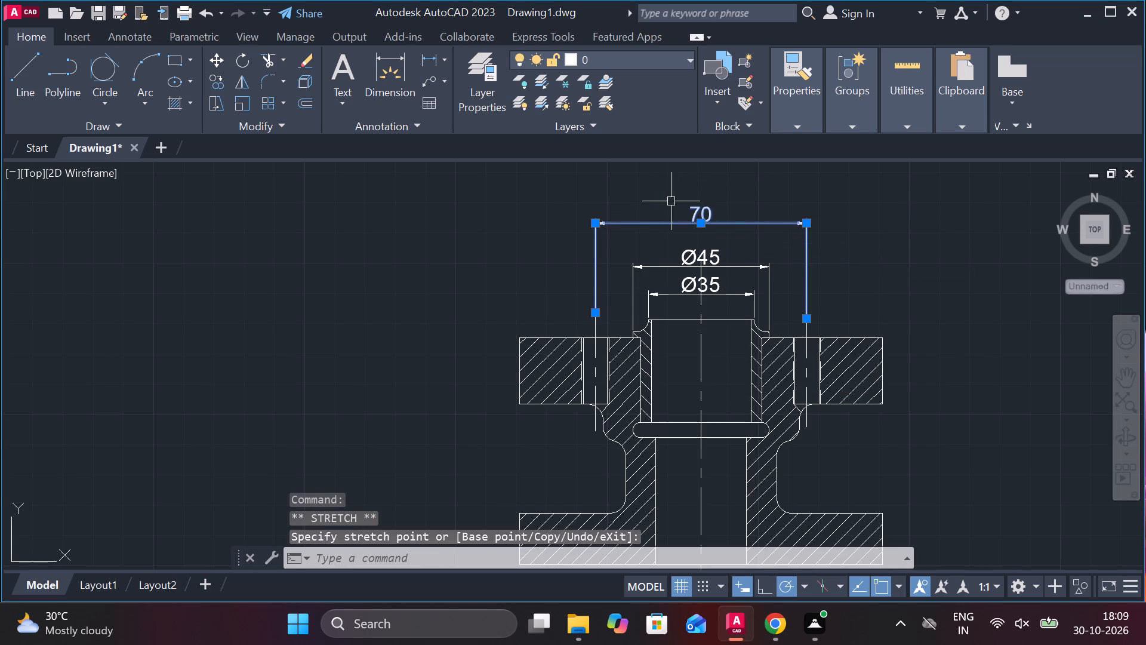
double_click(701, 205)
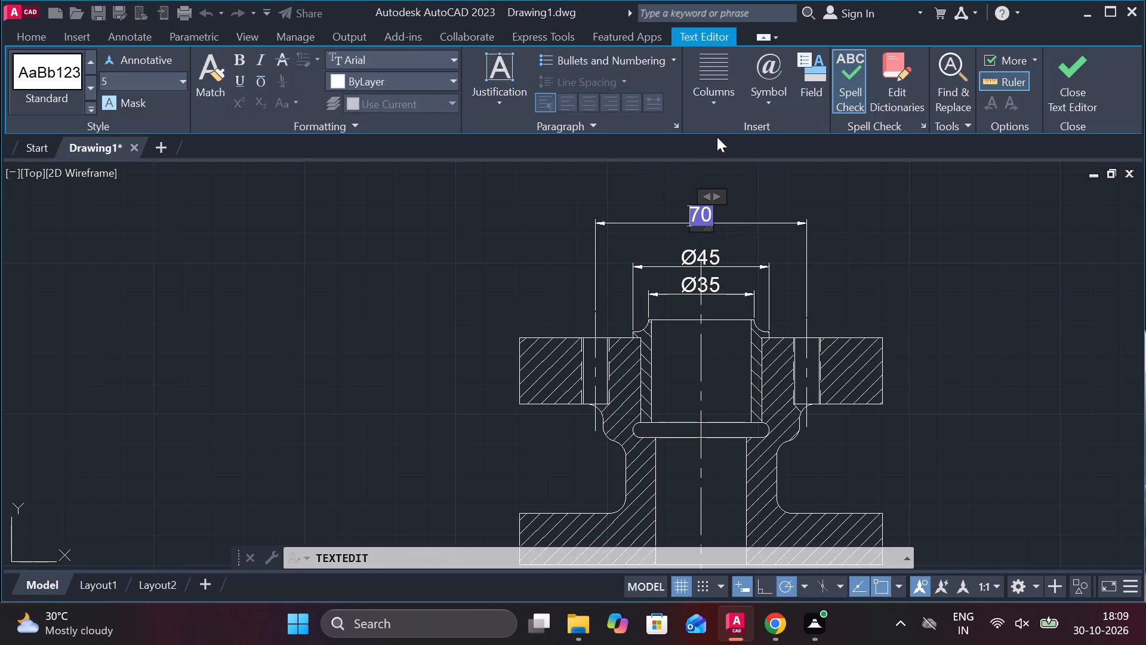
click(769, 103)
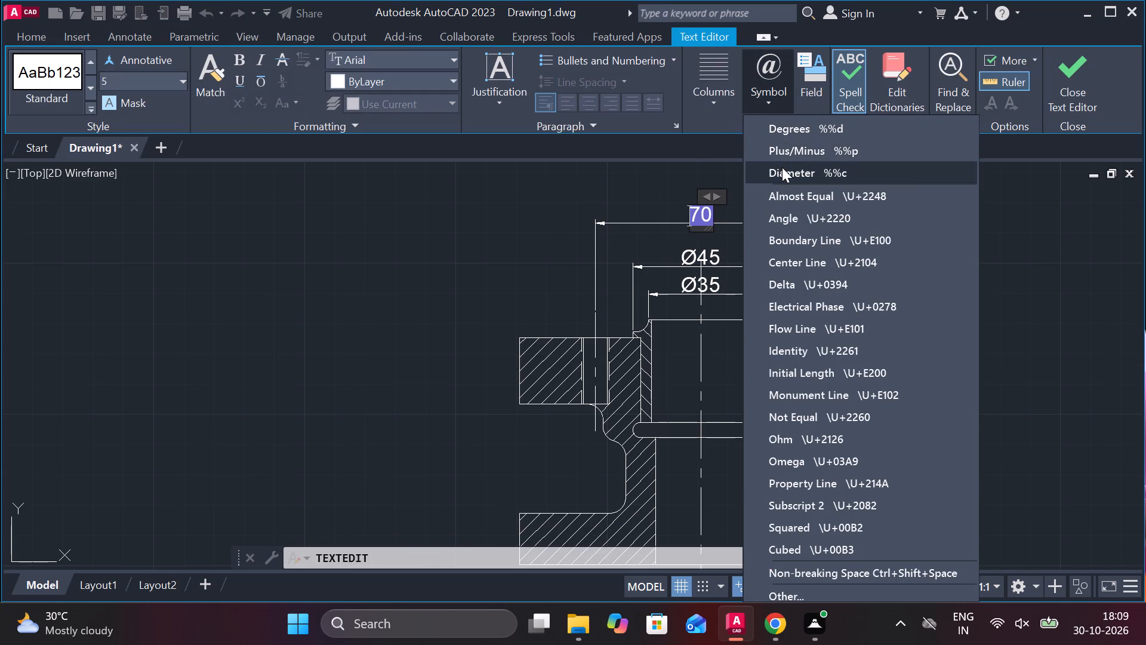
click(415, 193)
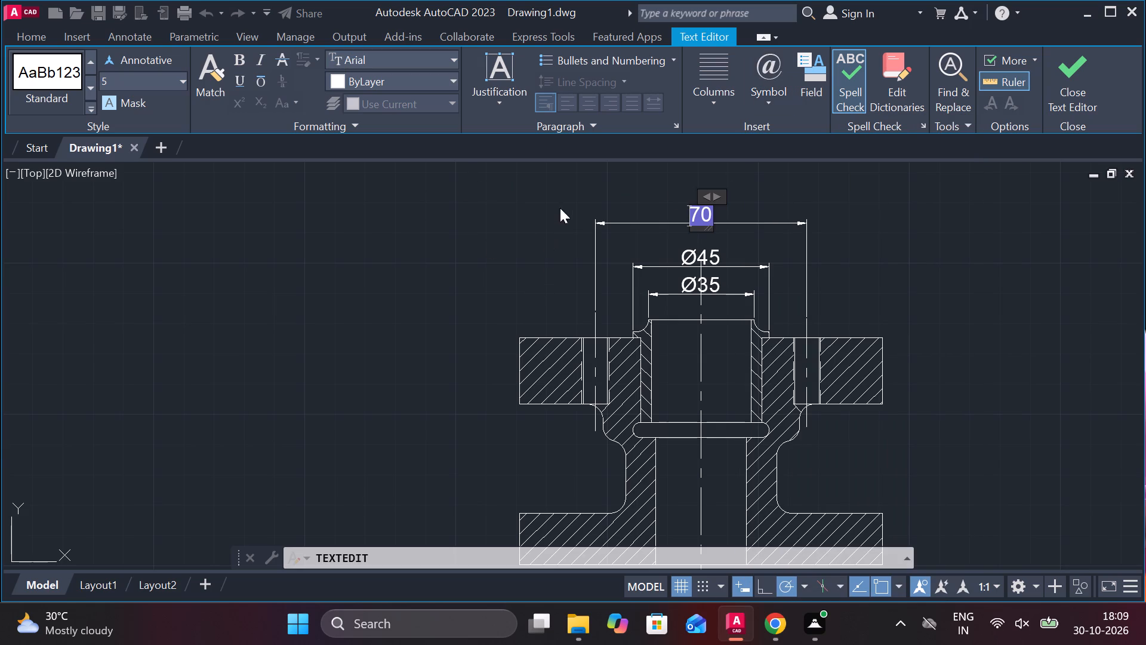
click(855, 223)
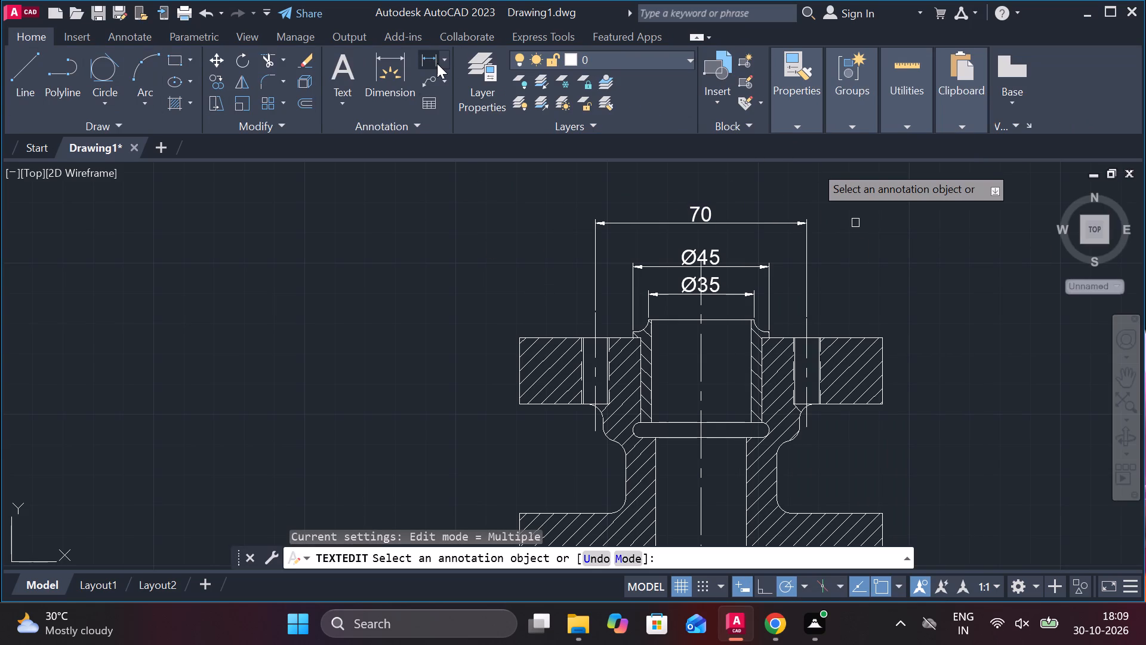
Add a linear dimension across the left side hole's outer thread lines, placed above the flange level with the Ø35 dimension.
click(434, 63)
scroll(586, 343, up, 3)
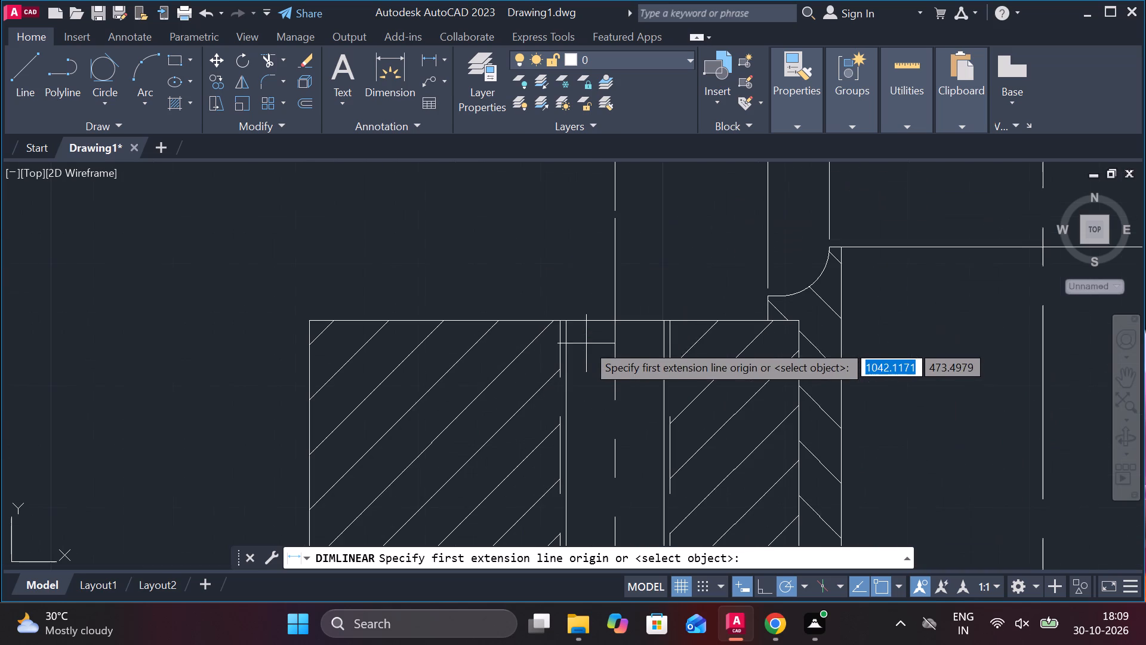
scroll(556, 321, up, 3)
click(556, 321)
scroll(645, 254, down, 4)
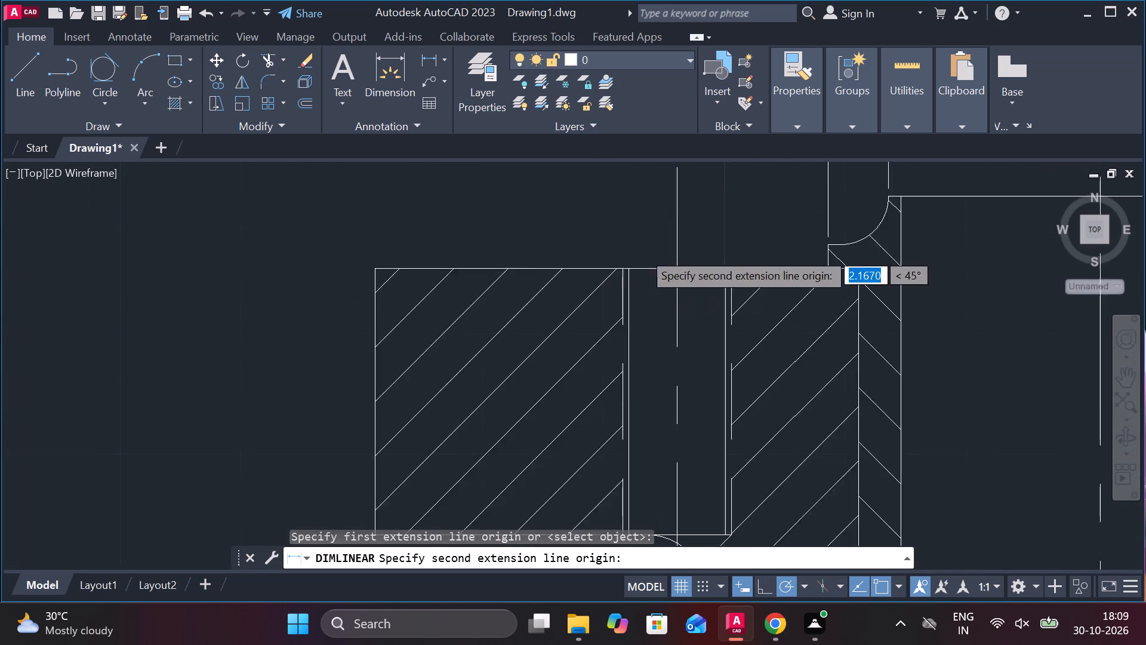
scroll(685, 258, up, 3)
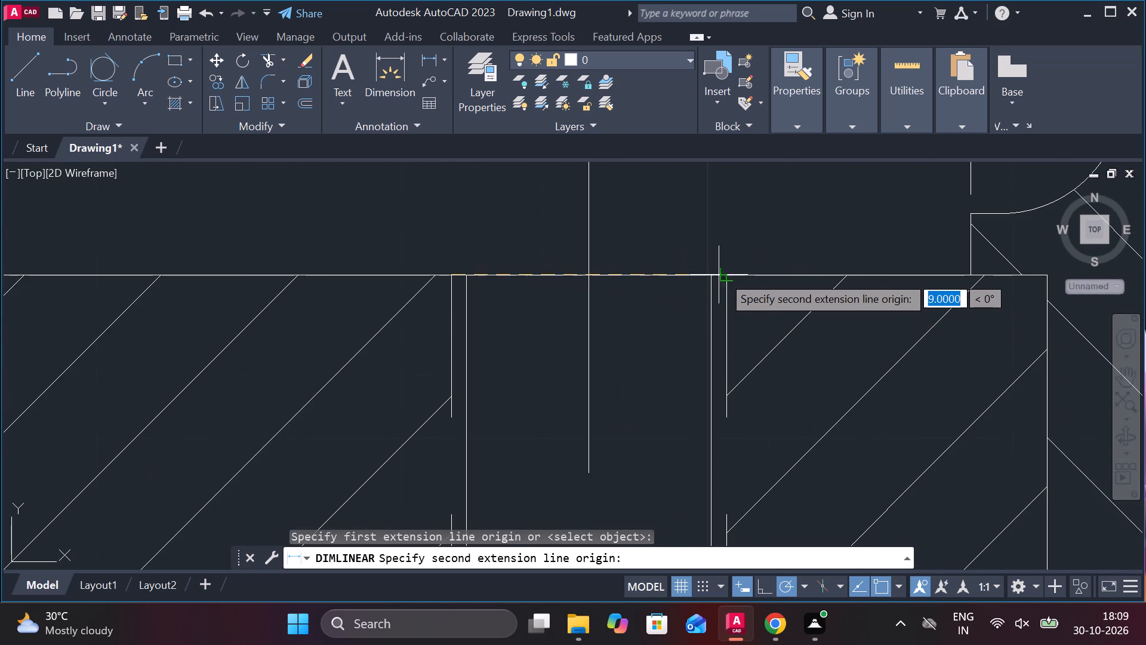
click(728, 275)
scroll(720, 240, down, 1)
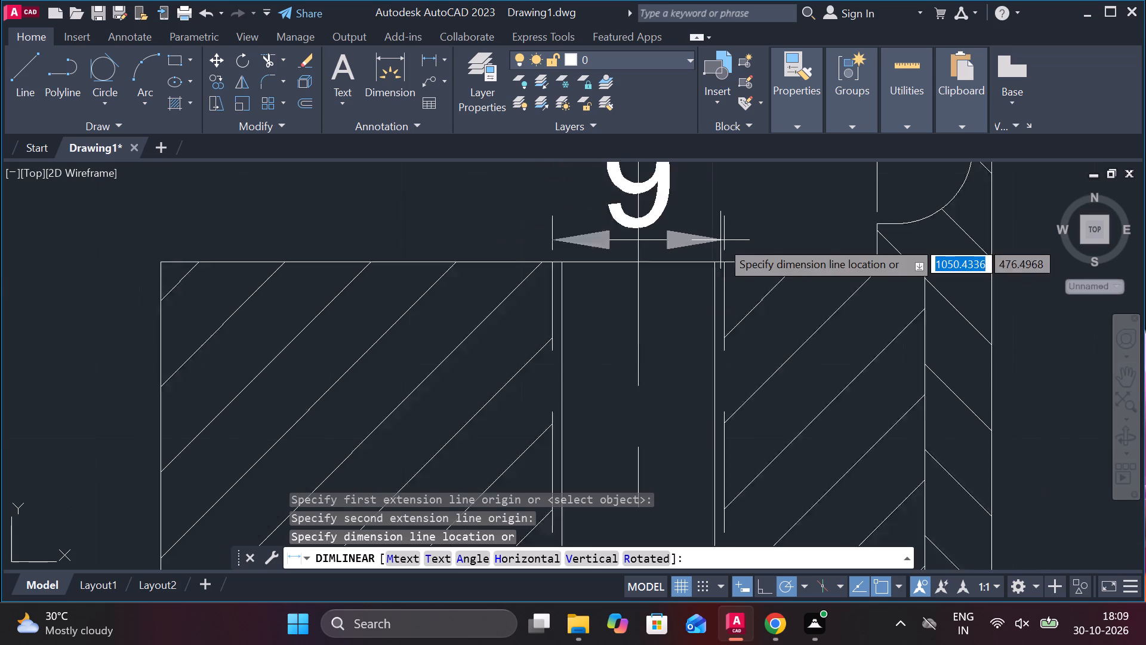
scroll(720, 240, down, 1)
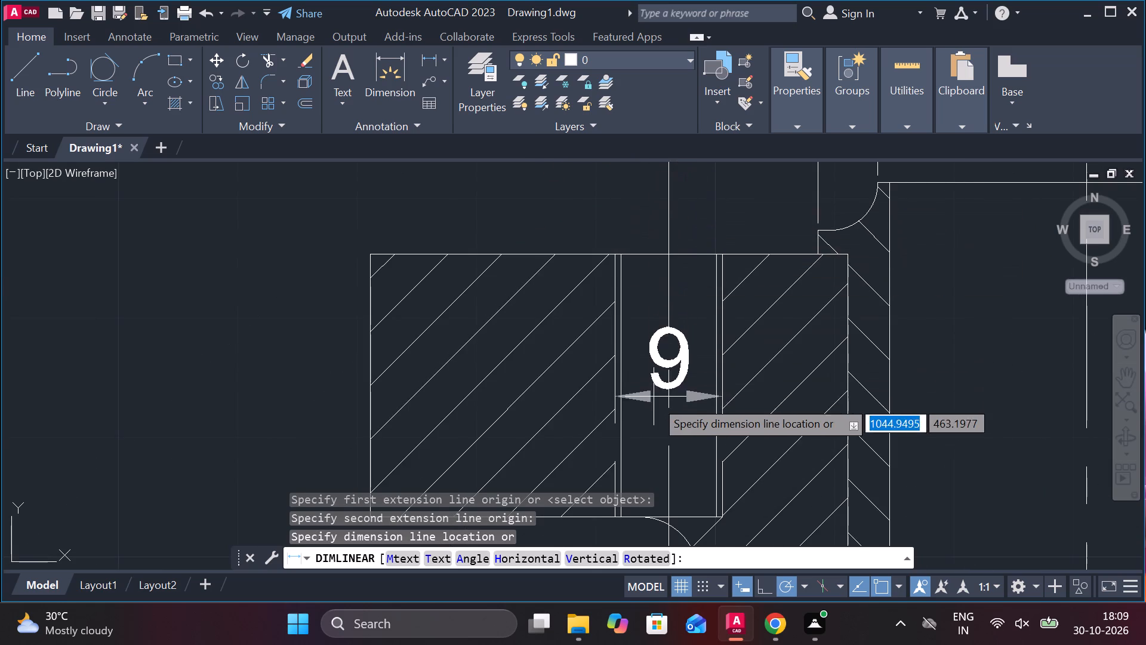
scroll(655, 400, down, 2)
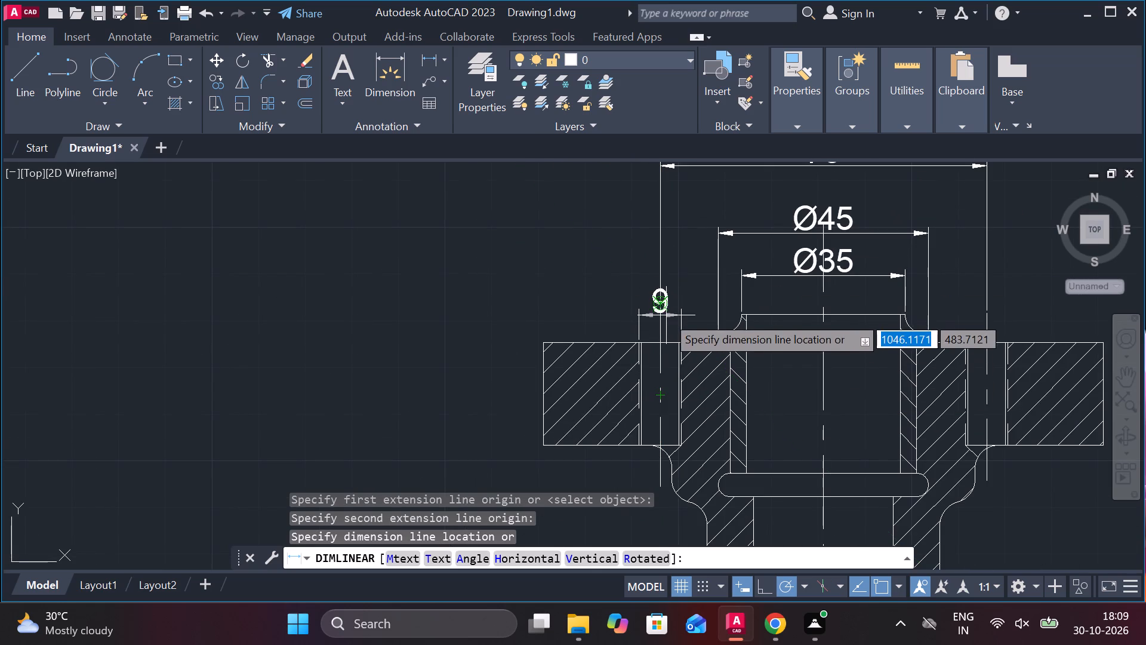
click(666, 278)
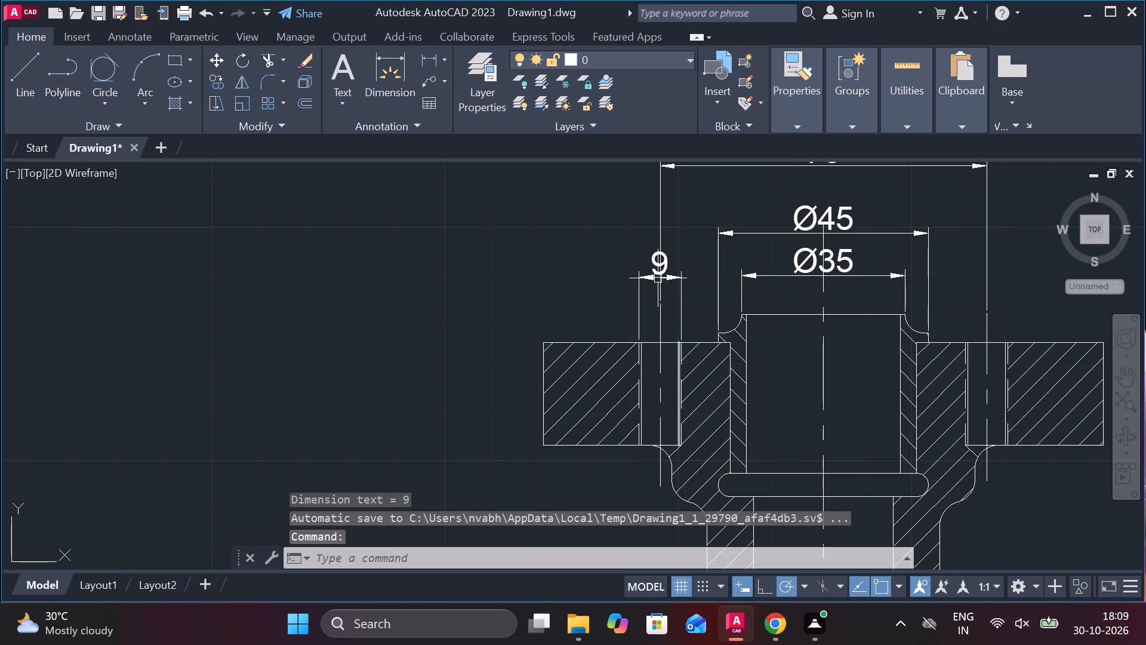
Replace the left side hole dimension's text with 3/8" as a stacked fraction and finish the text editing.
double_click(660, 263)
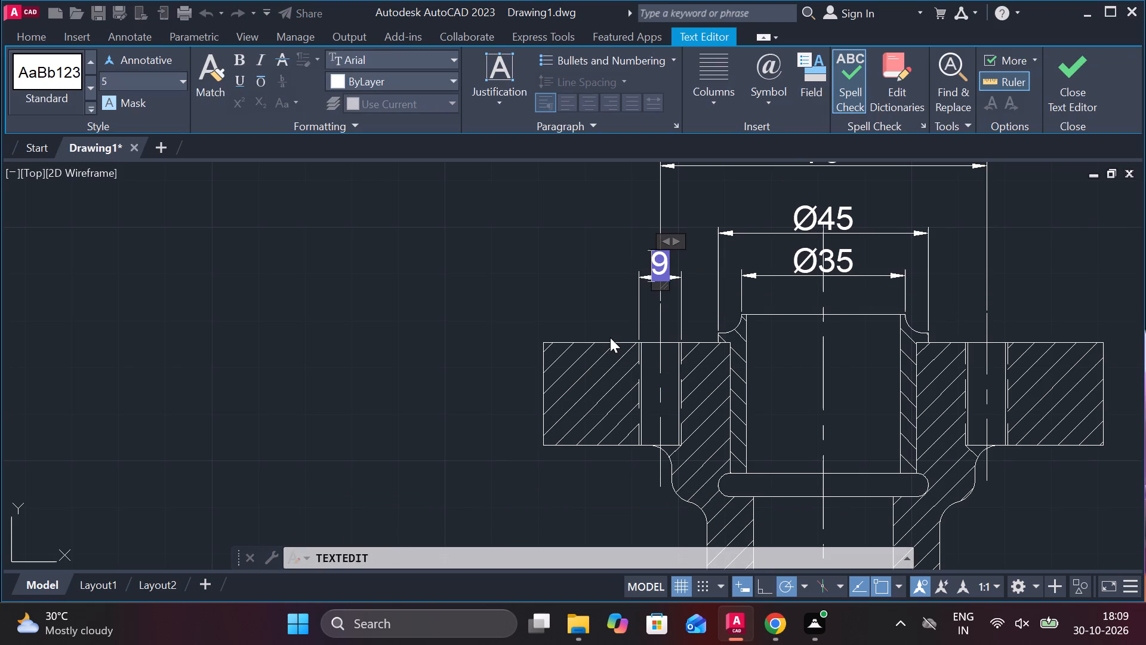
key(Right)
key(BackSpace)
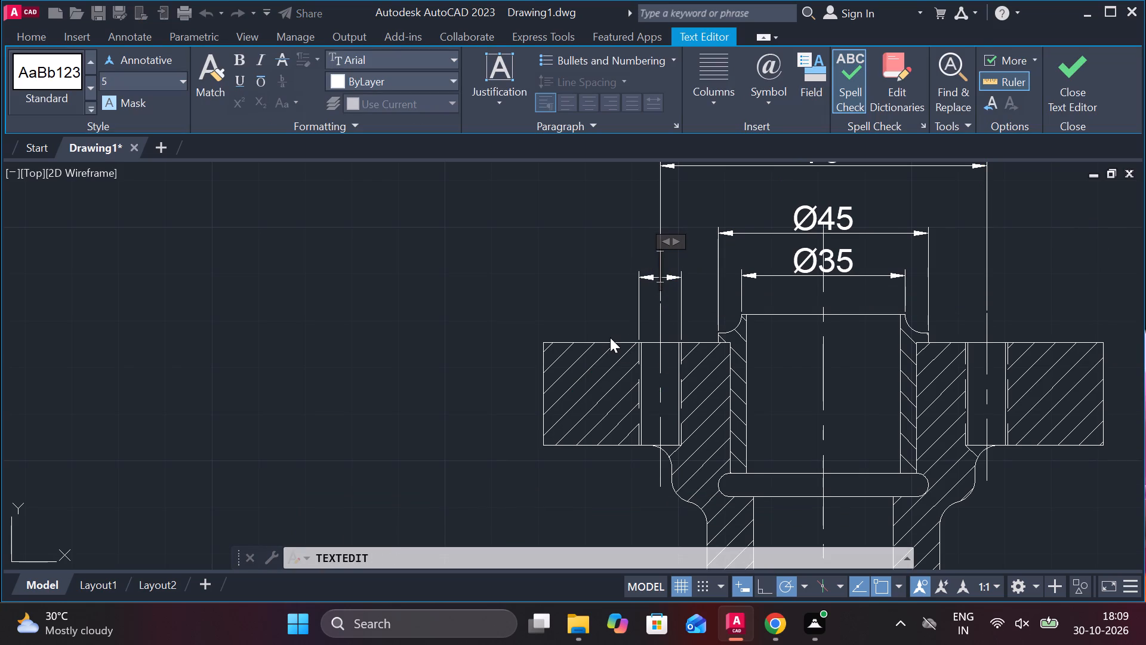
key(3)
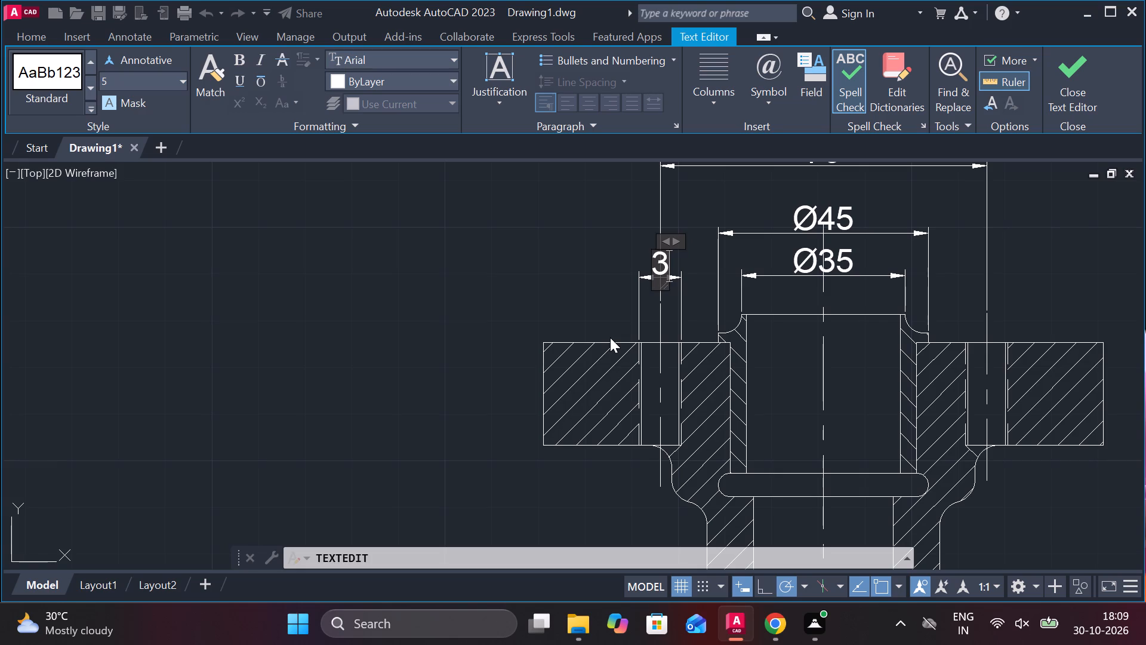
key(slash)
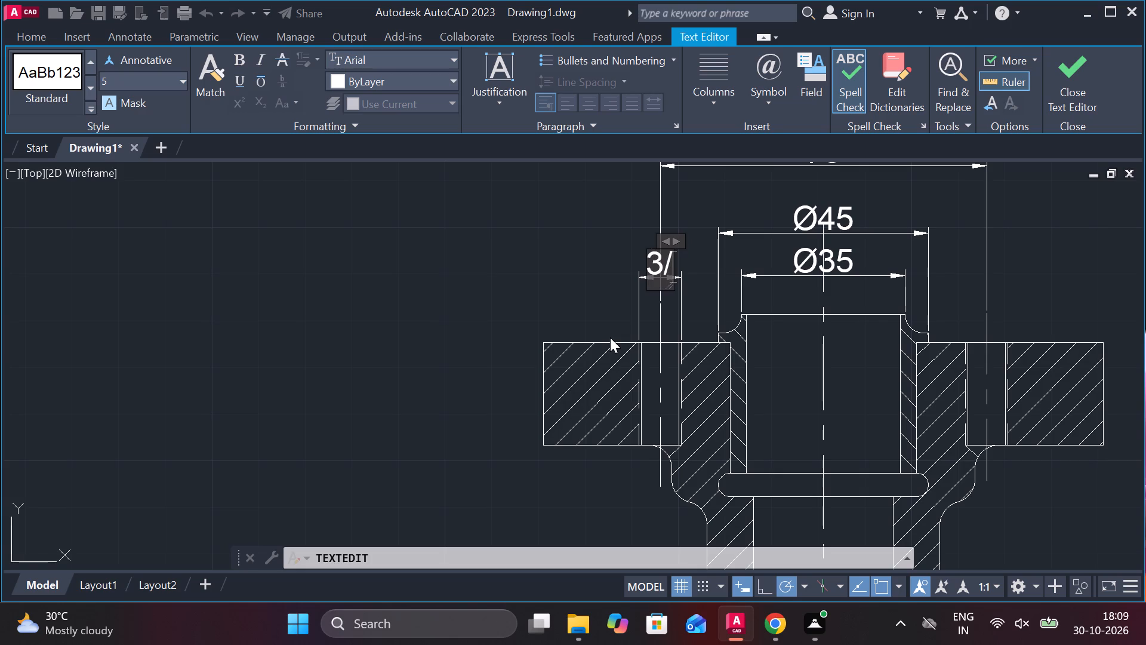
key(8)
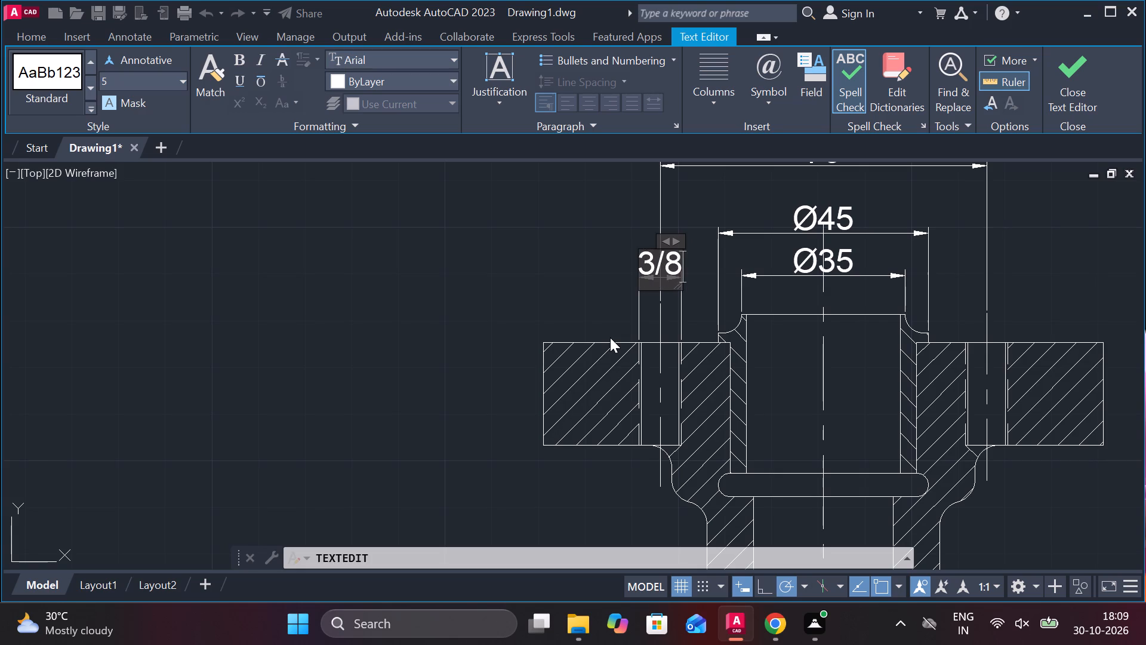
key(shift+quotedbl)
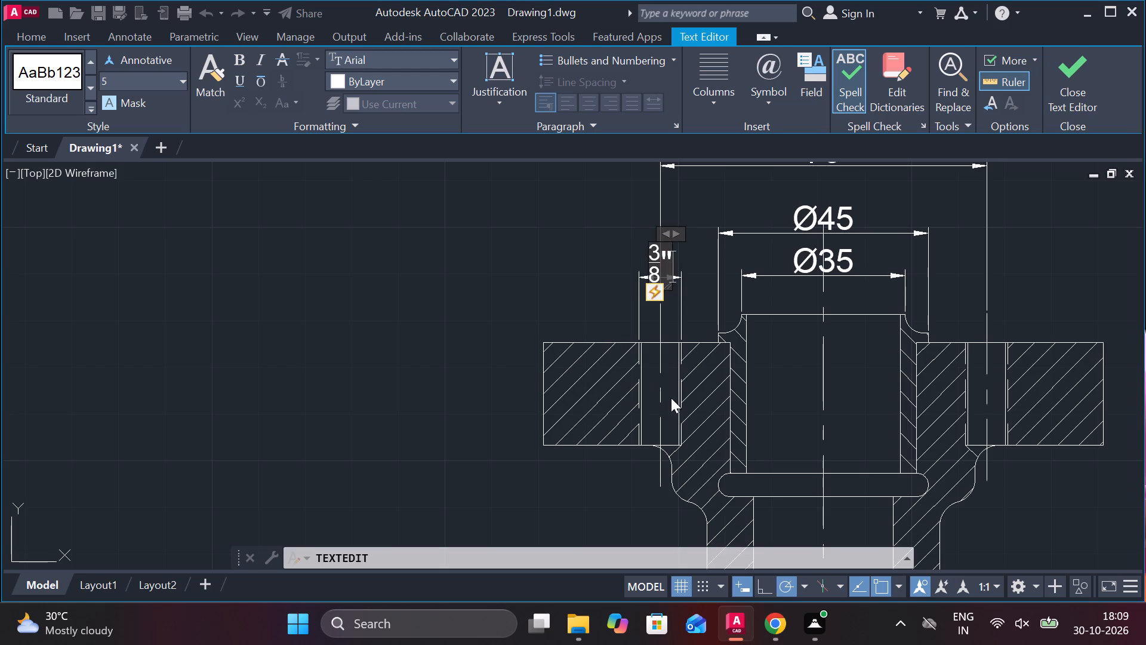
click(544, 274)
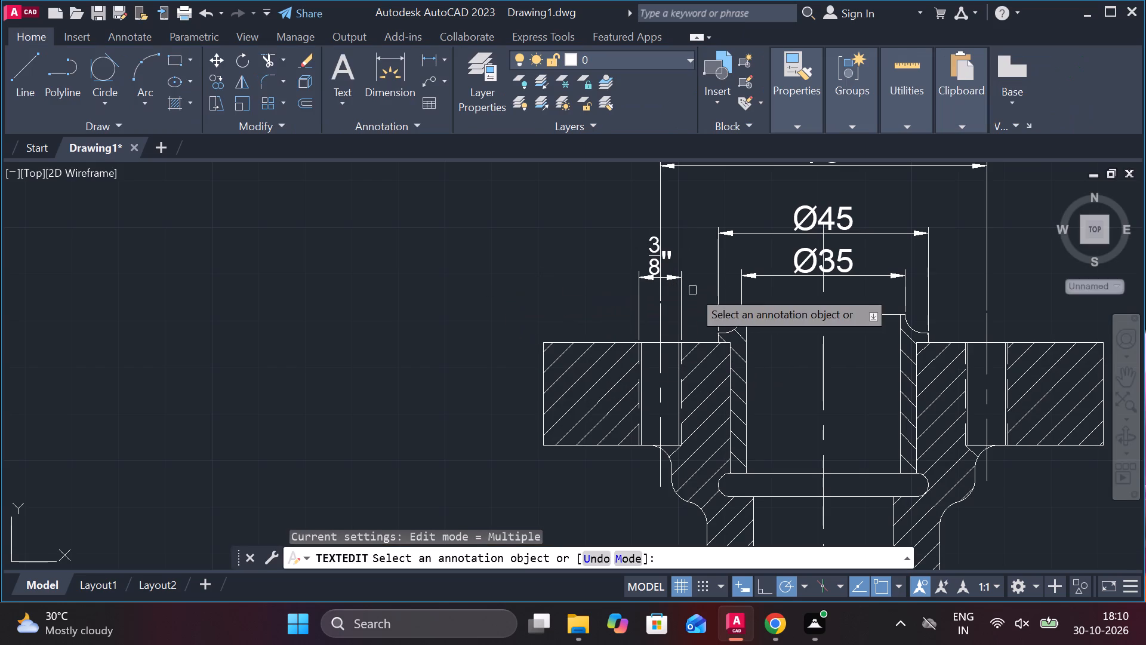
scroll(691, 262, up, 2)
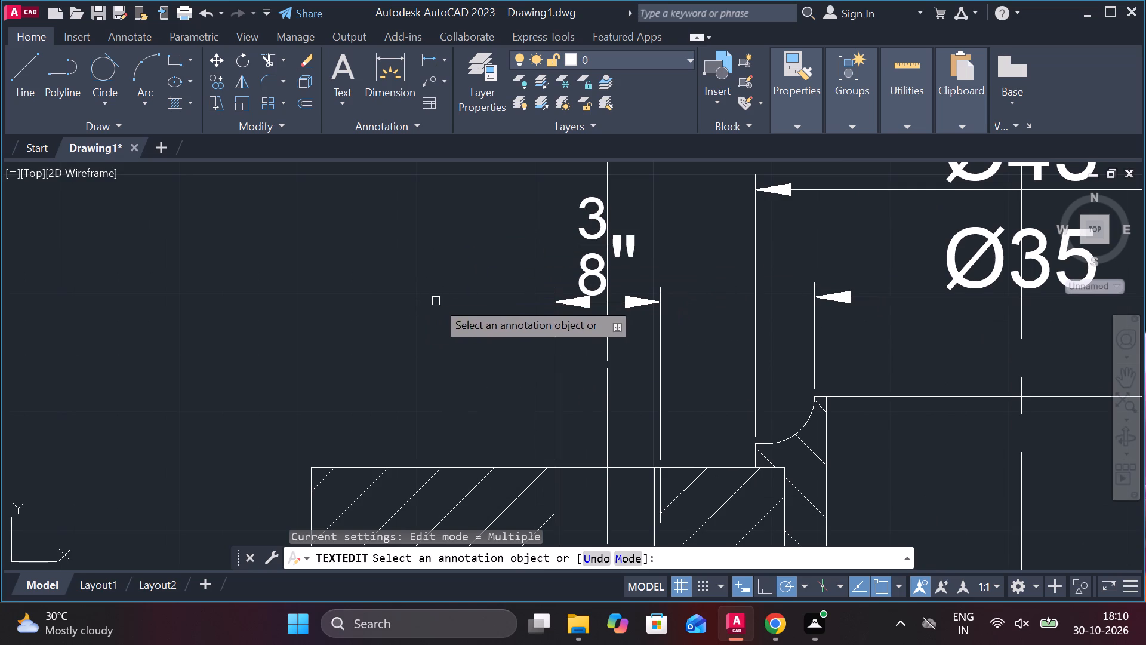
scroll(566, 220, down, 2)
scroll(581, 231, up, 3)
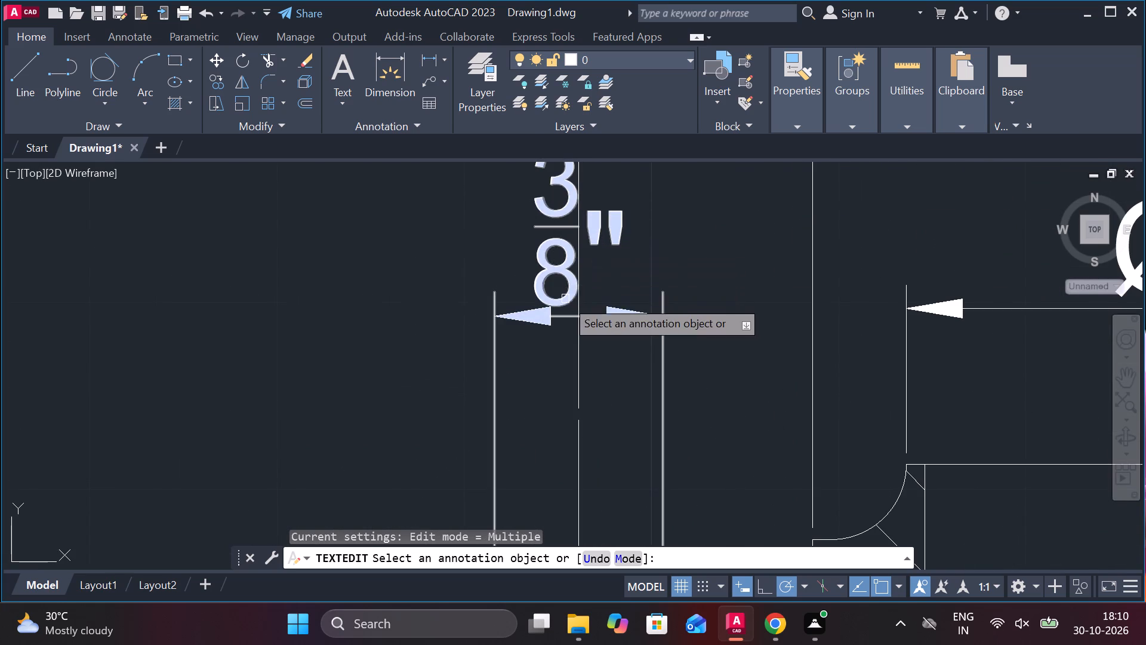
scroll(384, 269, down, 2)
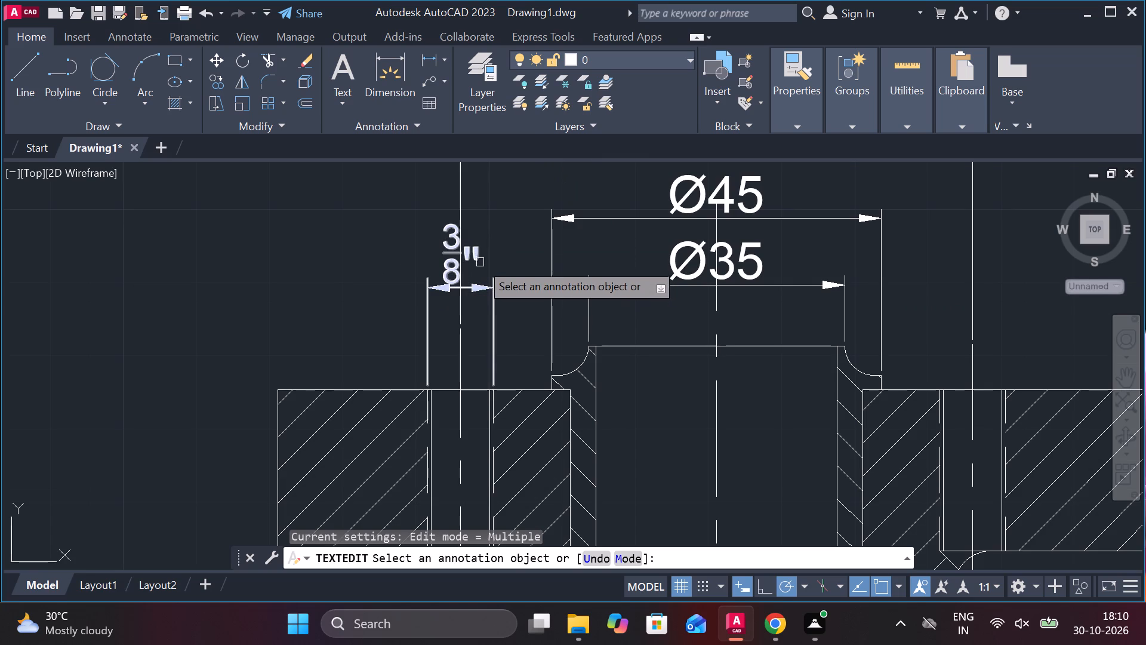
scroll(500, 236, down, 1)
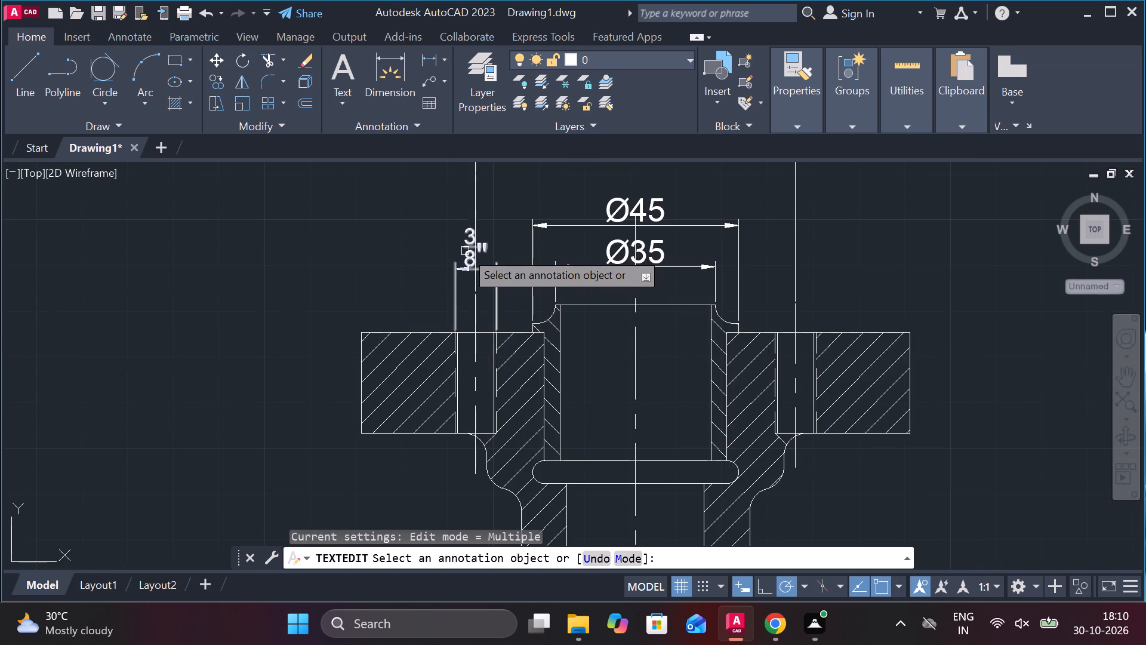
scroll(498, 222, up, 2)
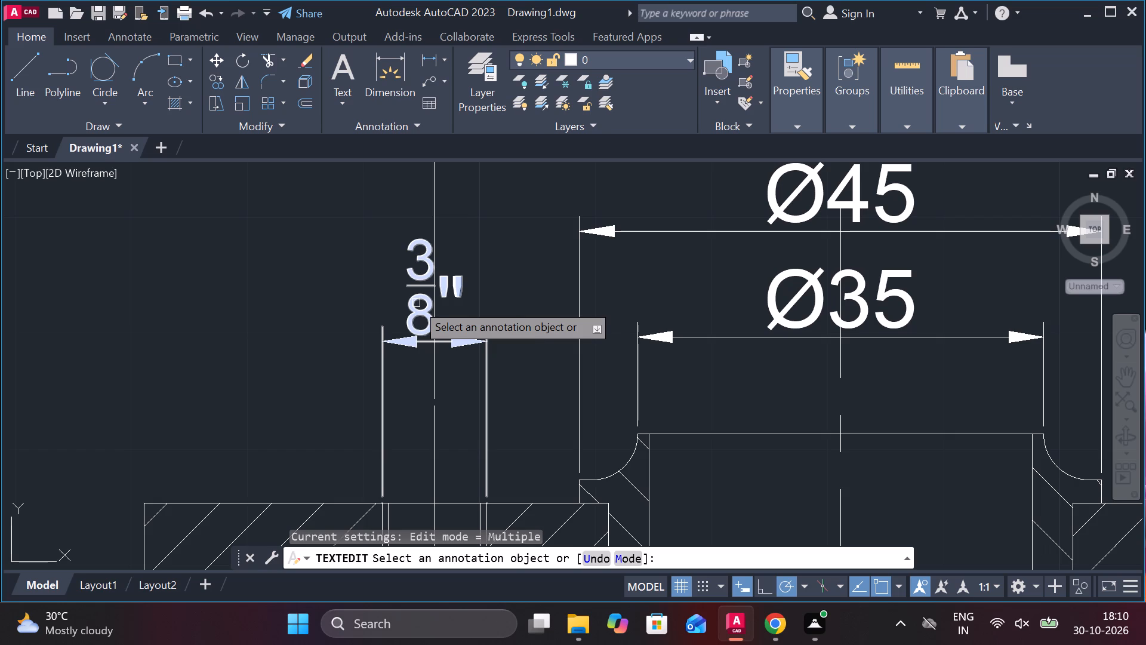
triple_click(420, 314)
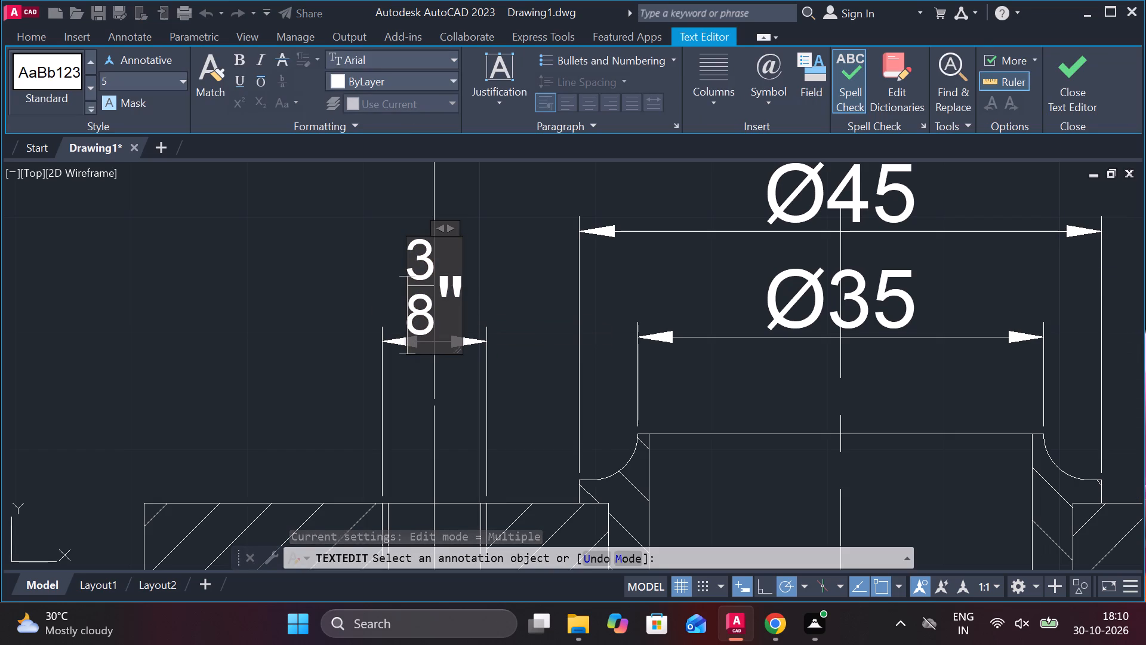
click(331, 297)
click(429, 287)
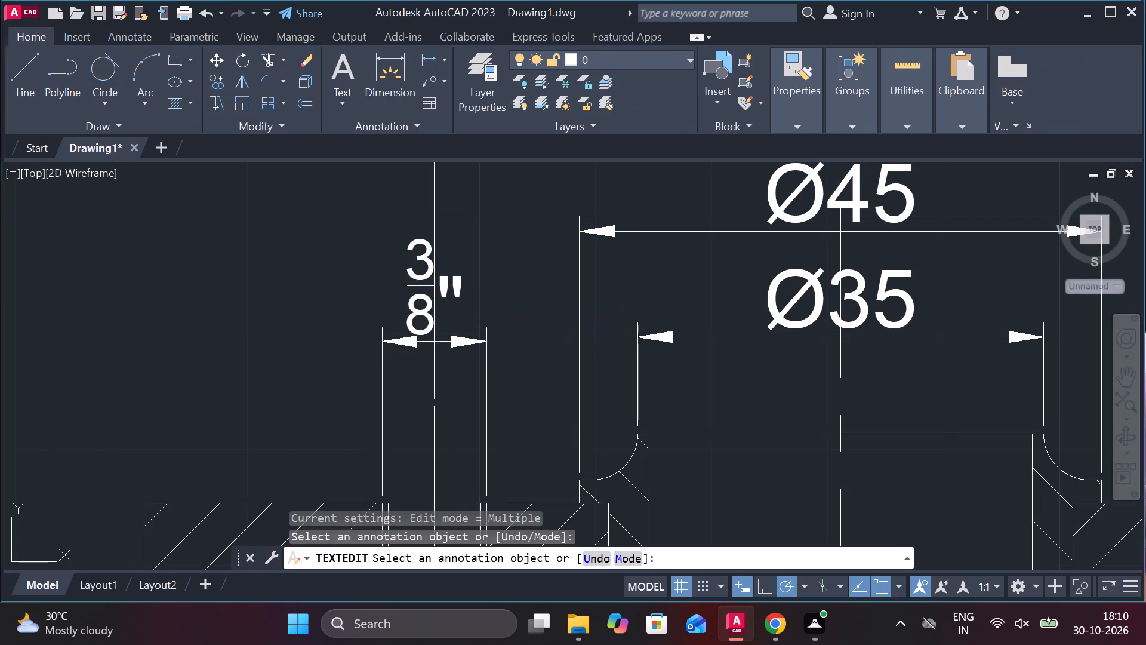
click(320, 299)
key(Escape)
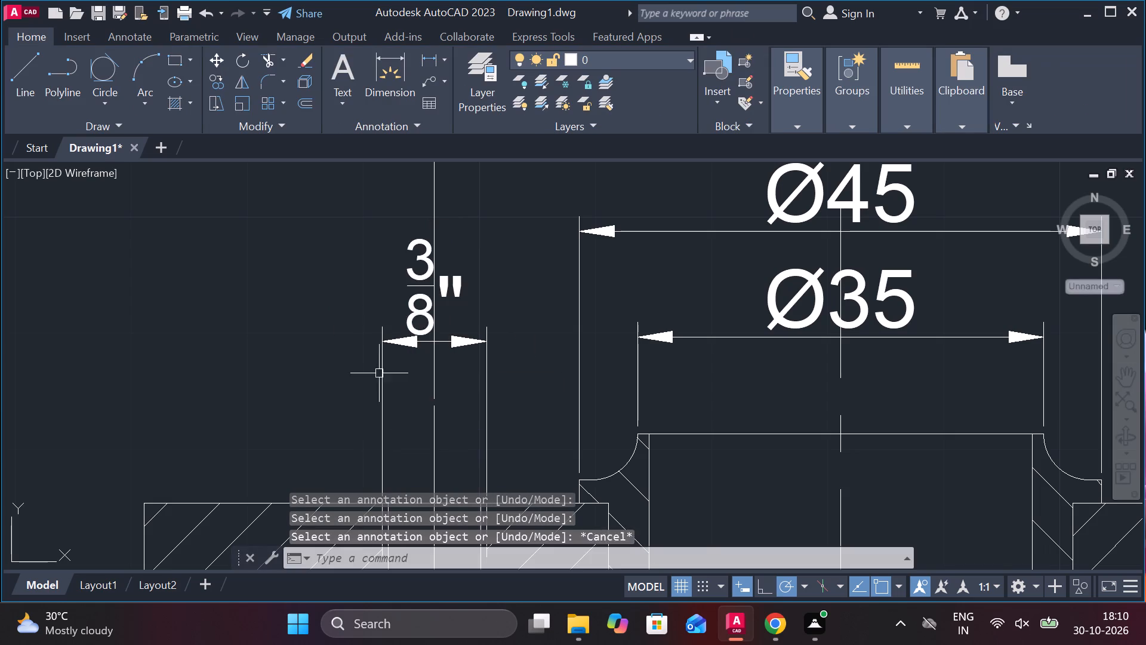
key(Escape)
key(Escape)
Move the 3/8" dimension's text outside its extension lines, beyond the outer side of the hole, with the dimension line slightly lower.
click(426, 285)
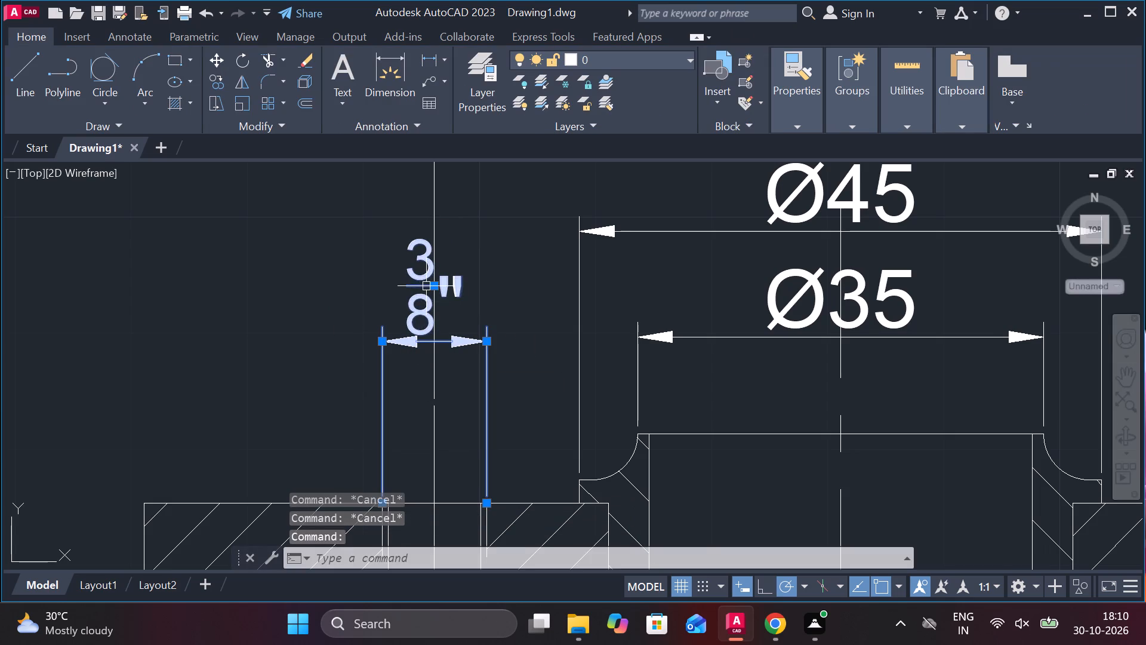
click(434, 286)
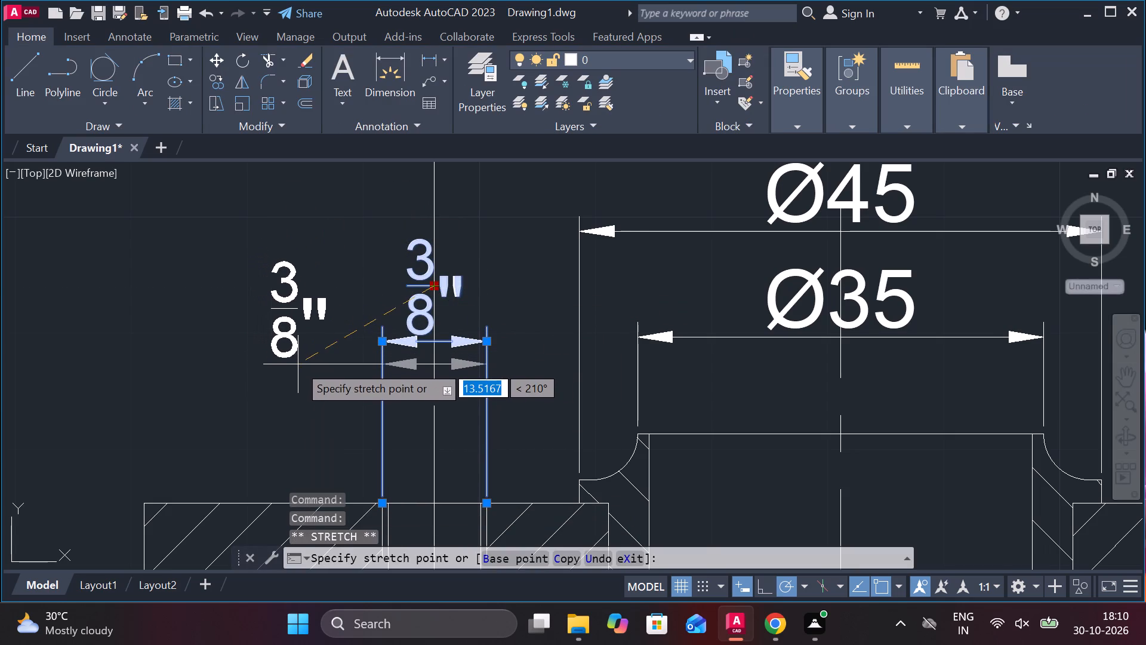
click(298, 364)
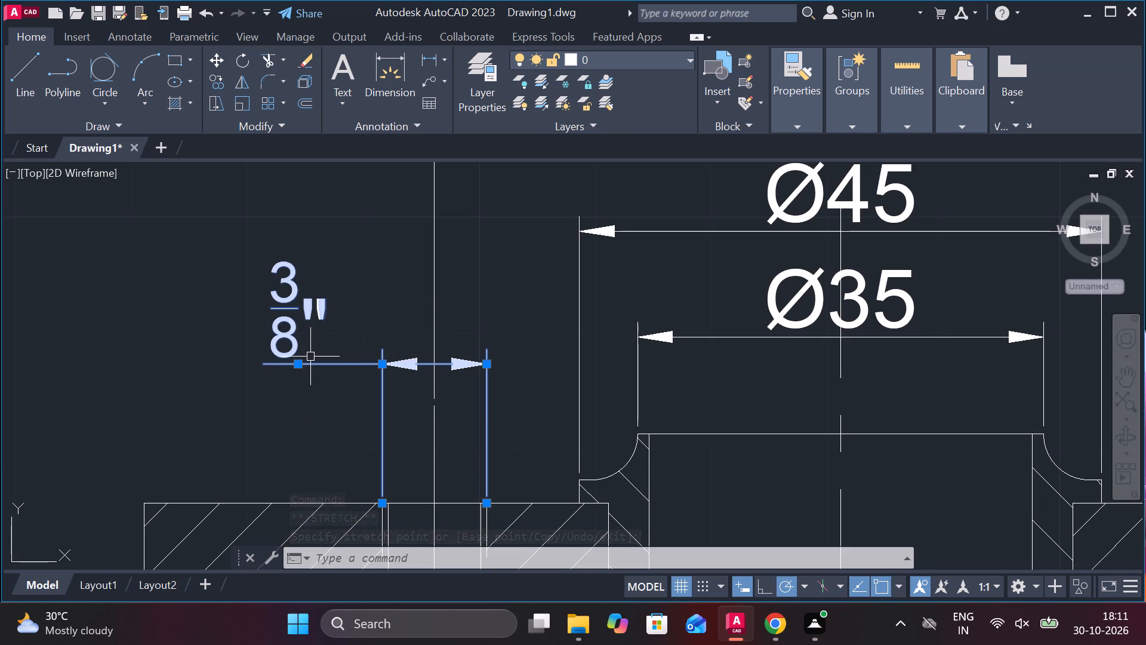
Replace the stacked fraction in the side hole dimension's text with plain inline 3/8" and finish the text editing.
click(283, 333)
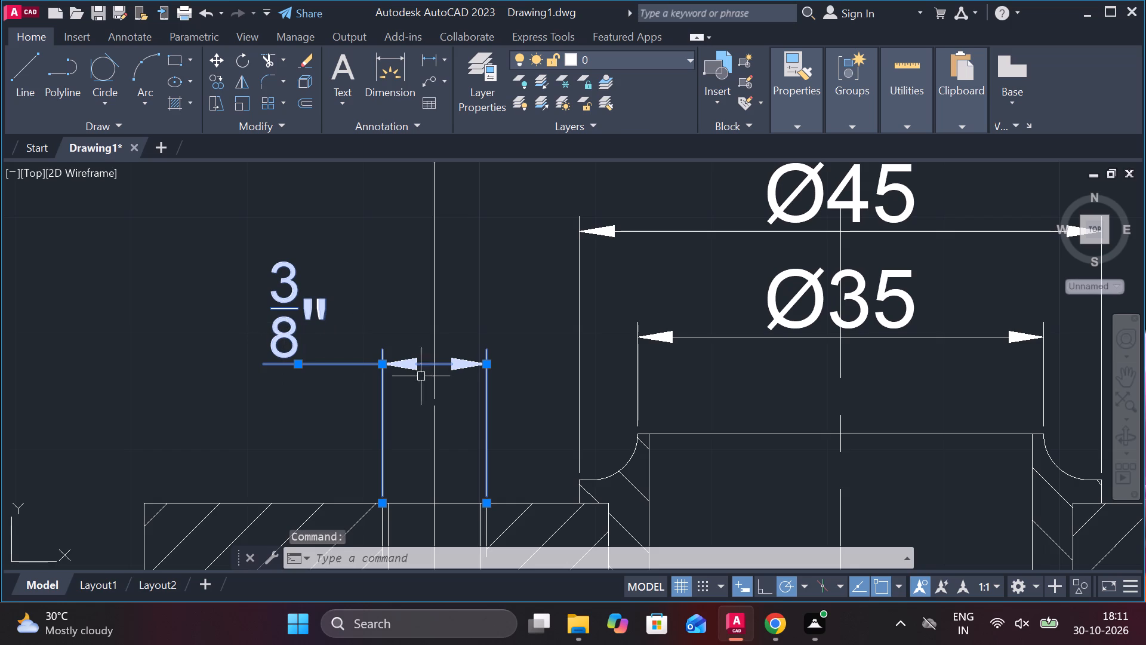
double_click(282, 302)
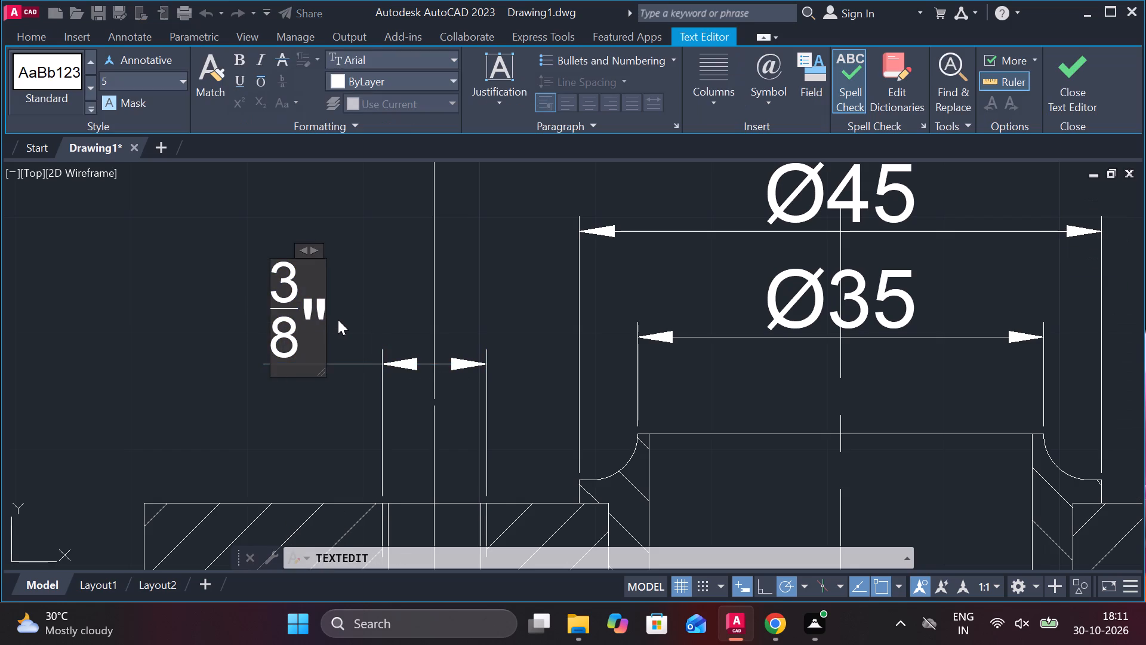
key(BackSpace)
key(BackSpace)
key(BackSpace)
key(Right)
key(BackSpace)
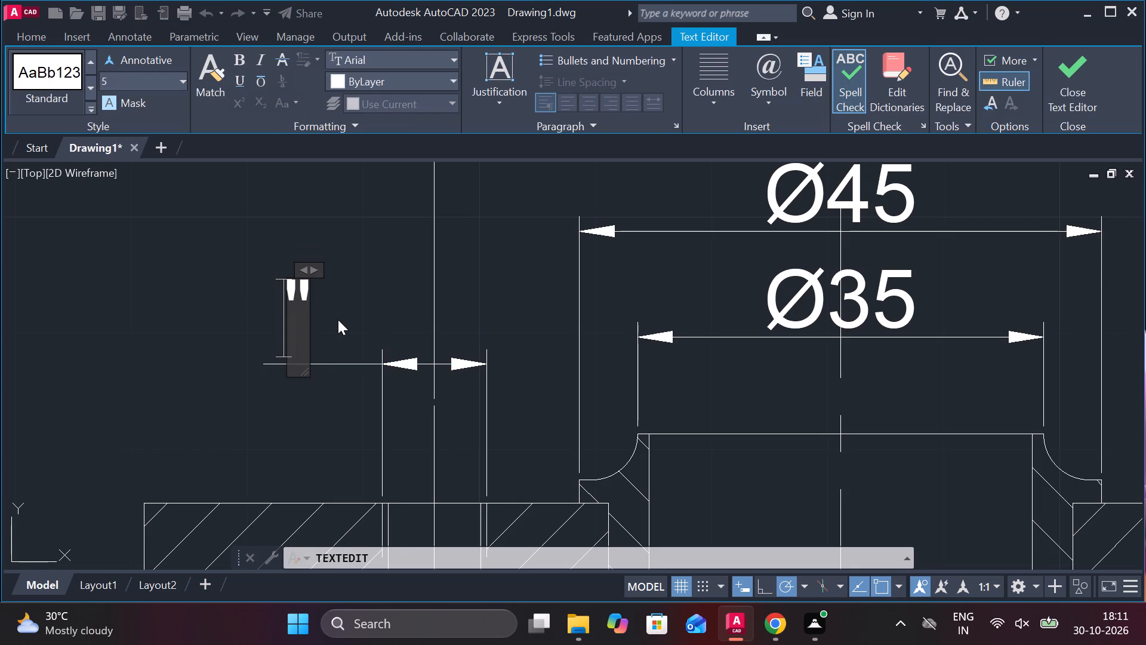
key(3)
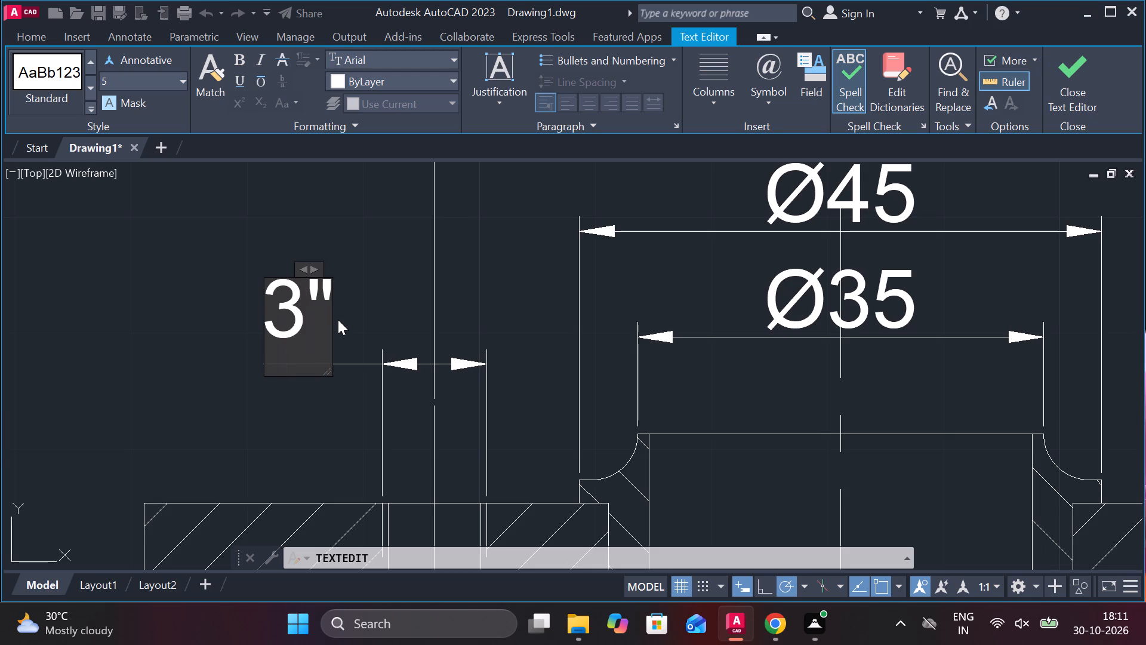
key(slash)
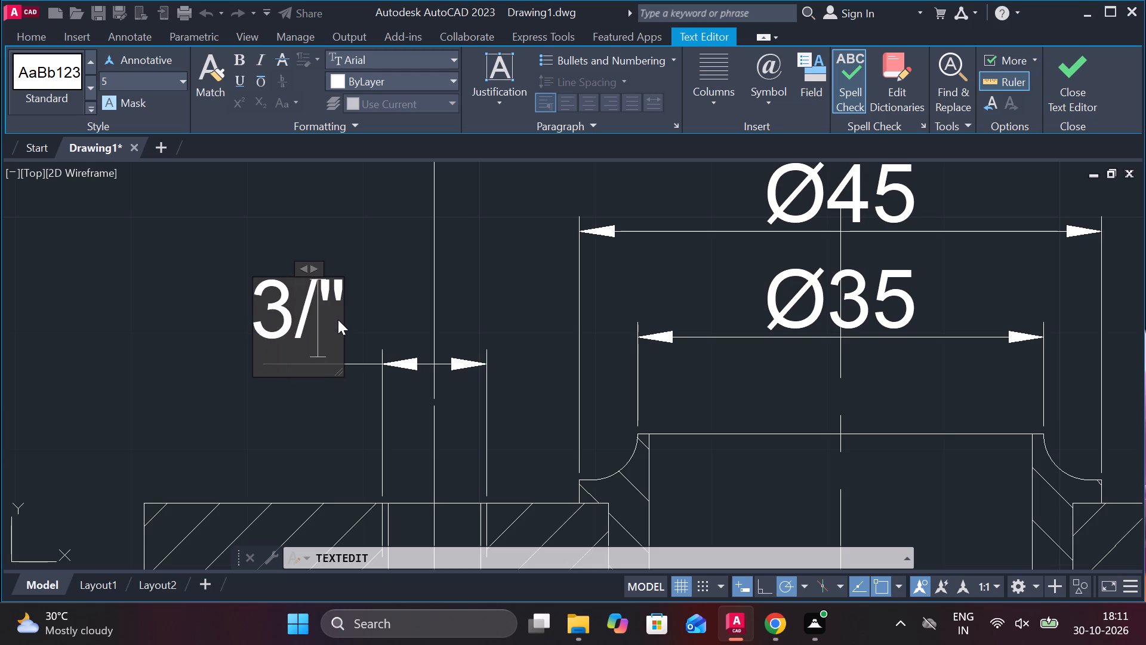
key(8)
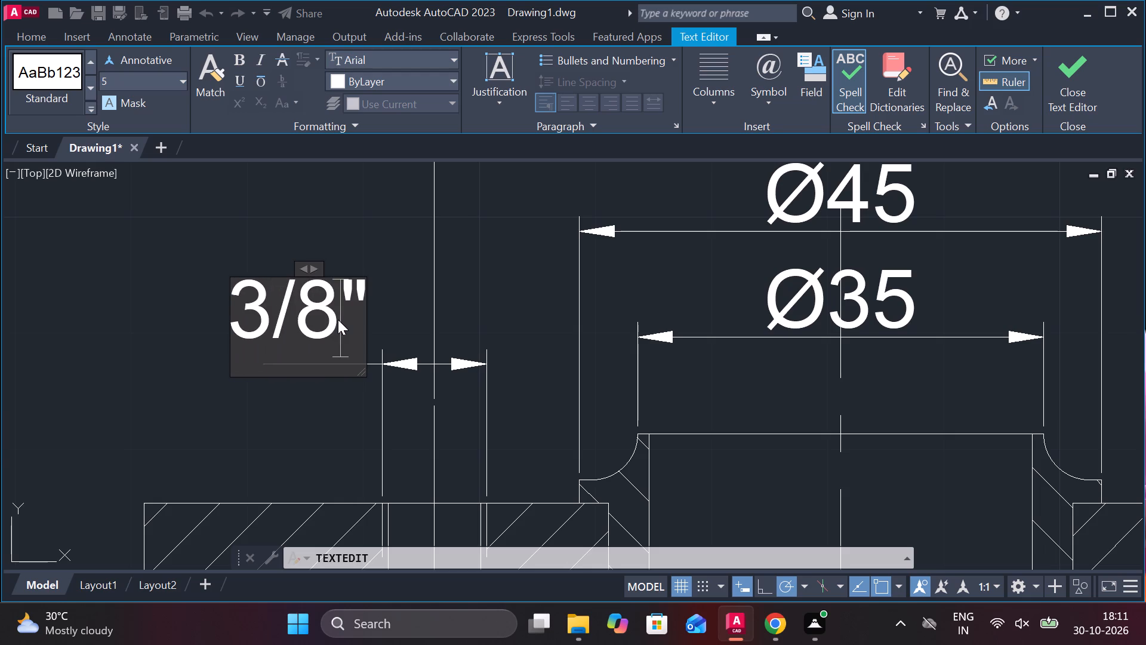
click(181, 345)
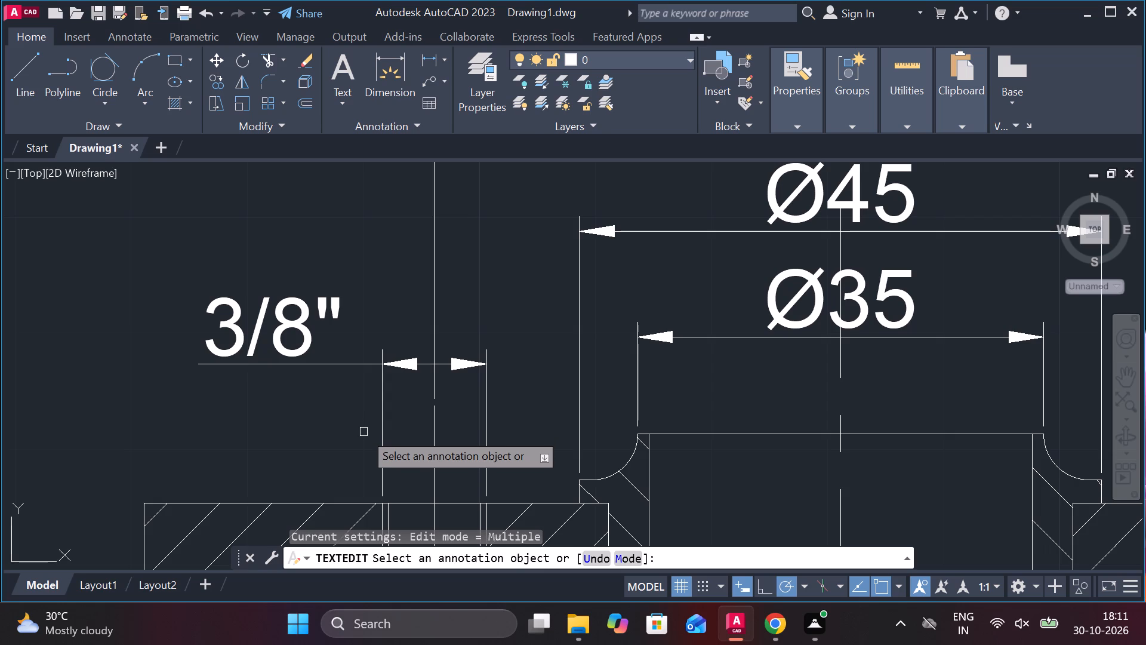
scroll(289, 408, down, 3)
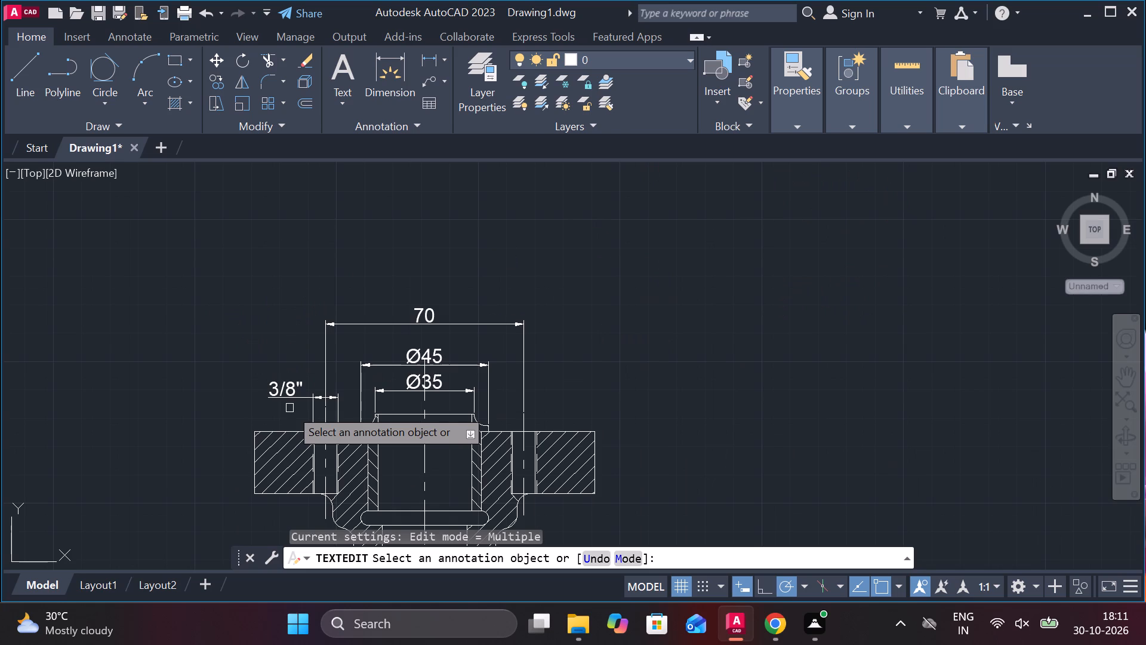
scroll(435, 417, down, 2)
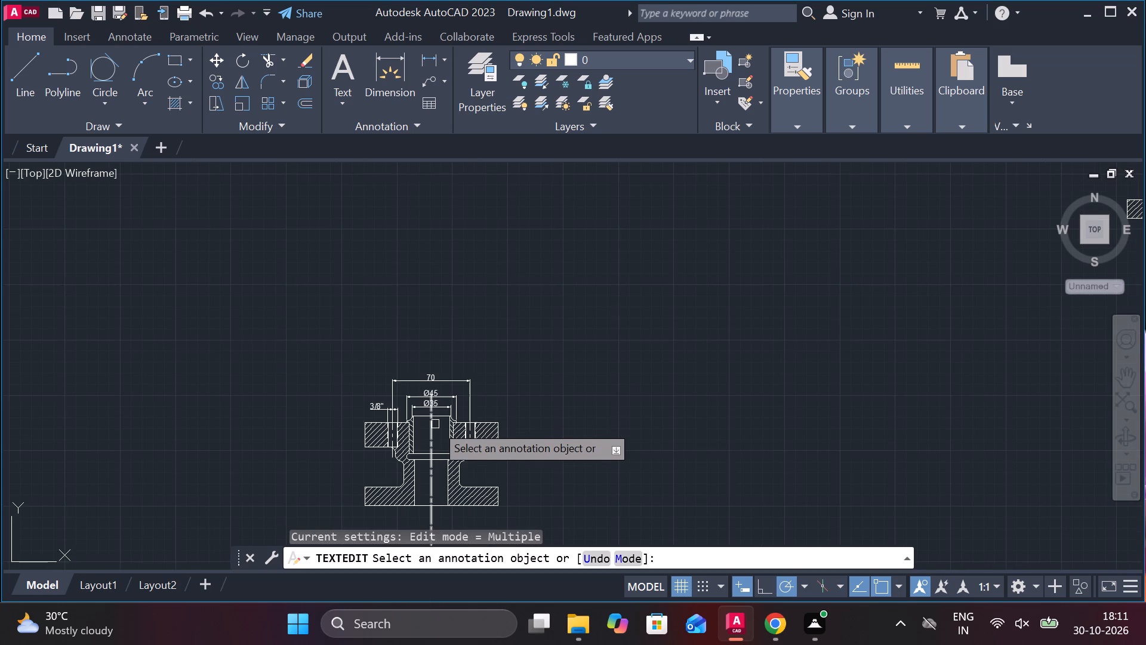
key(Escape)
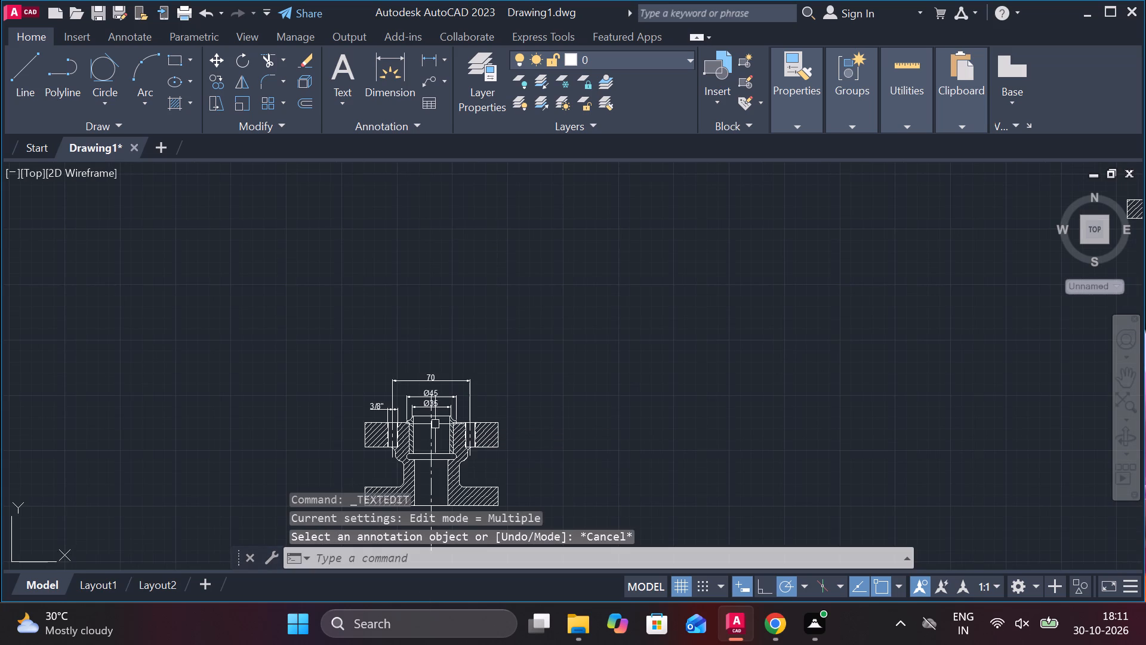
key(Escape)
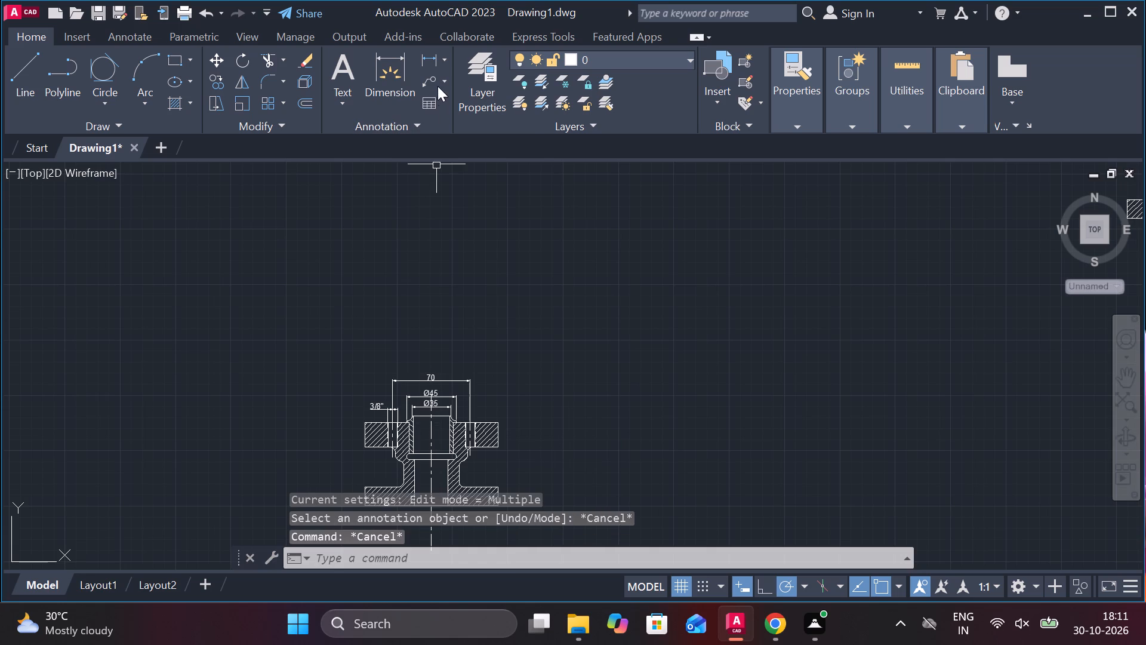
Measure the height from the rounded groove's upper line to the liner's top edge with an unplaced linear dimension.
click(424, 59)
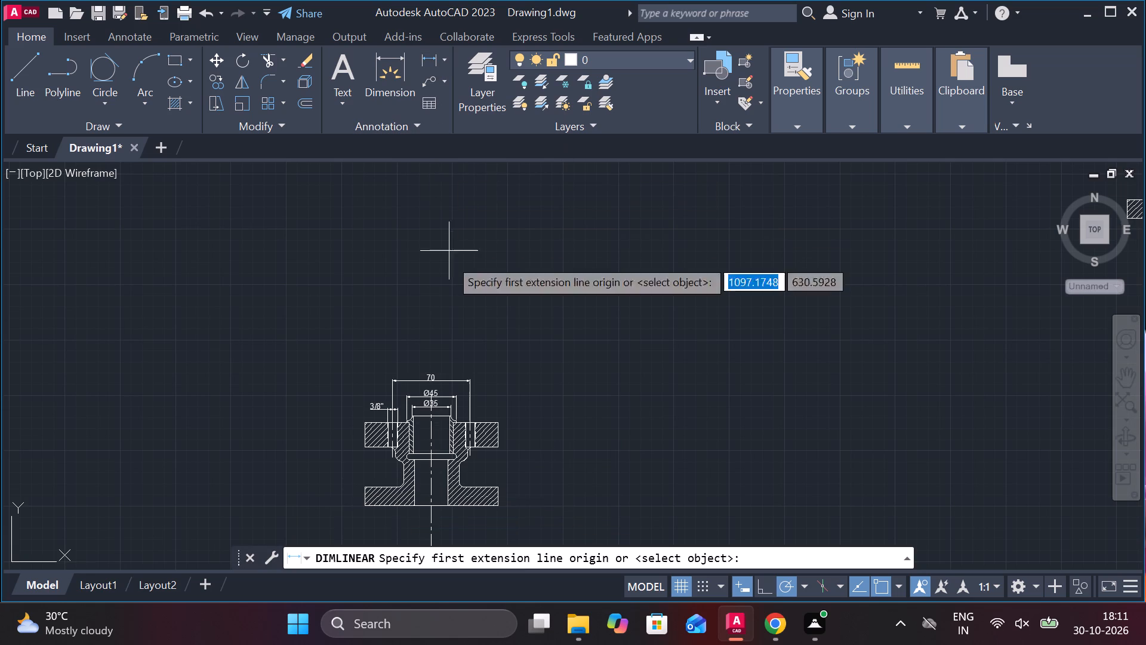
scroll(415, 492, up, 2)
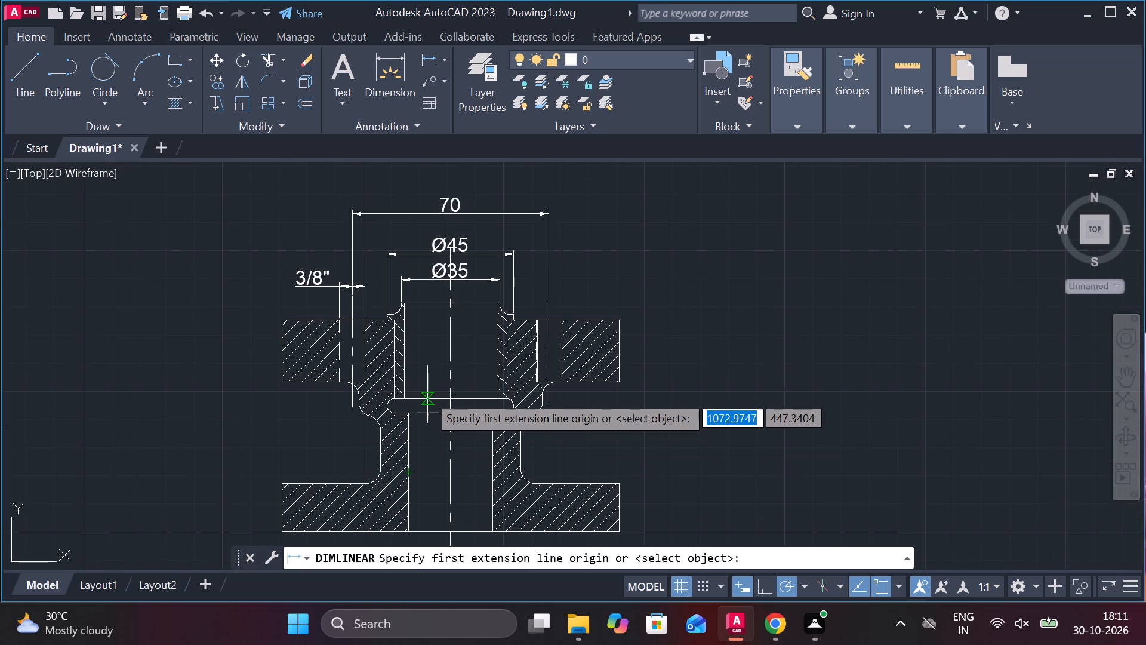
click(427, 397)
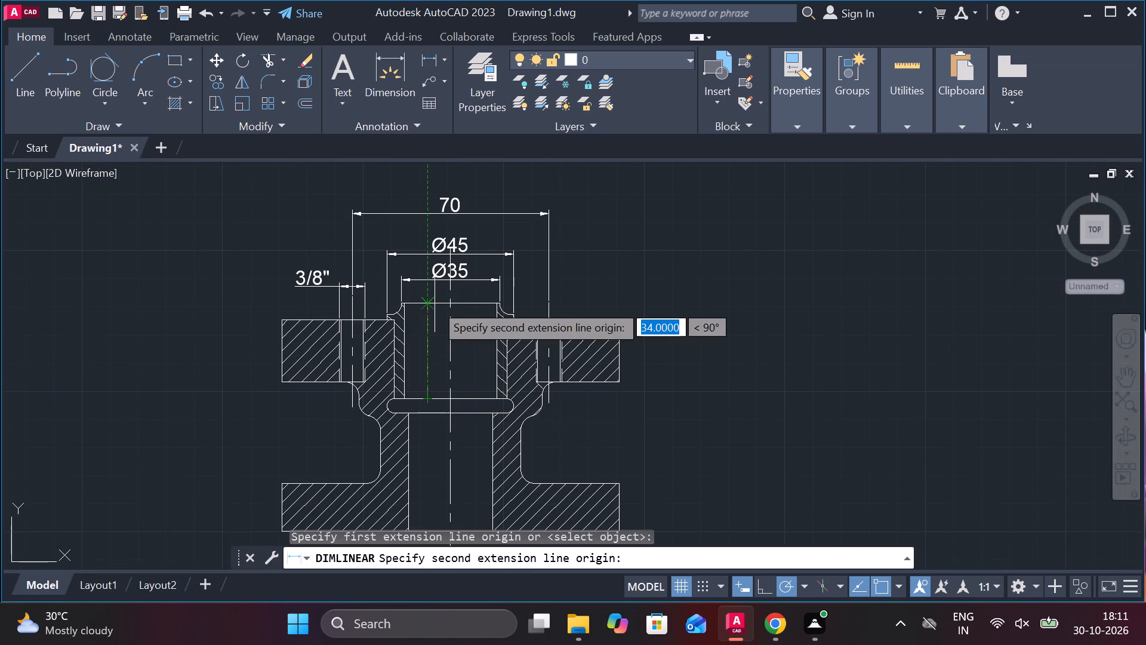
click(424, 303)
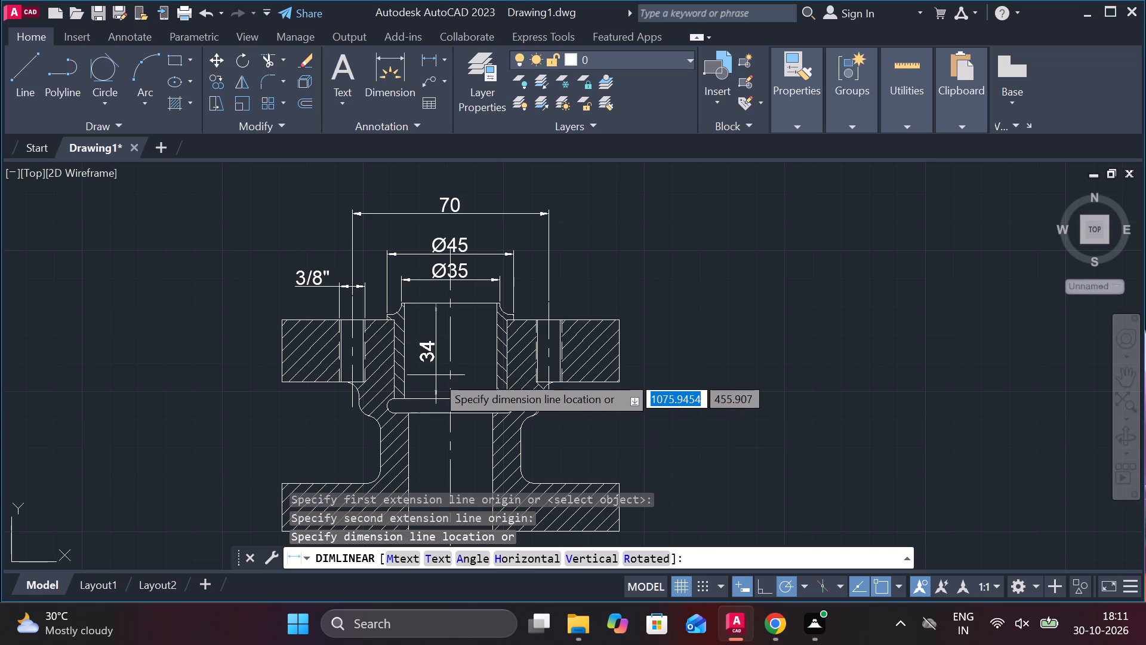
key(Escape)
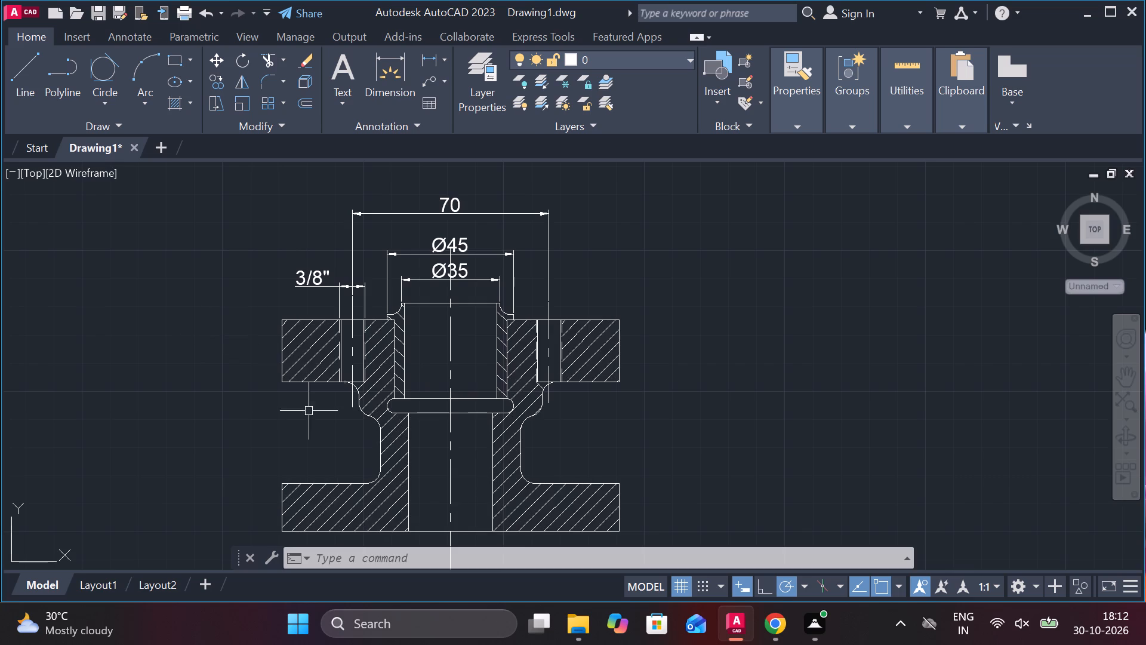
Move the rounded groove outline, both horizontal lines and both end arcs, straight up by 6.
click(449, 399)
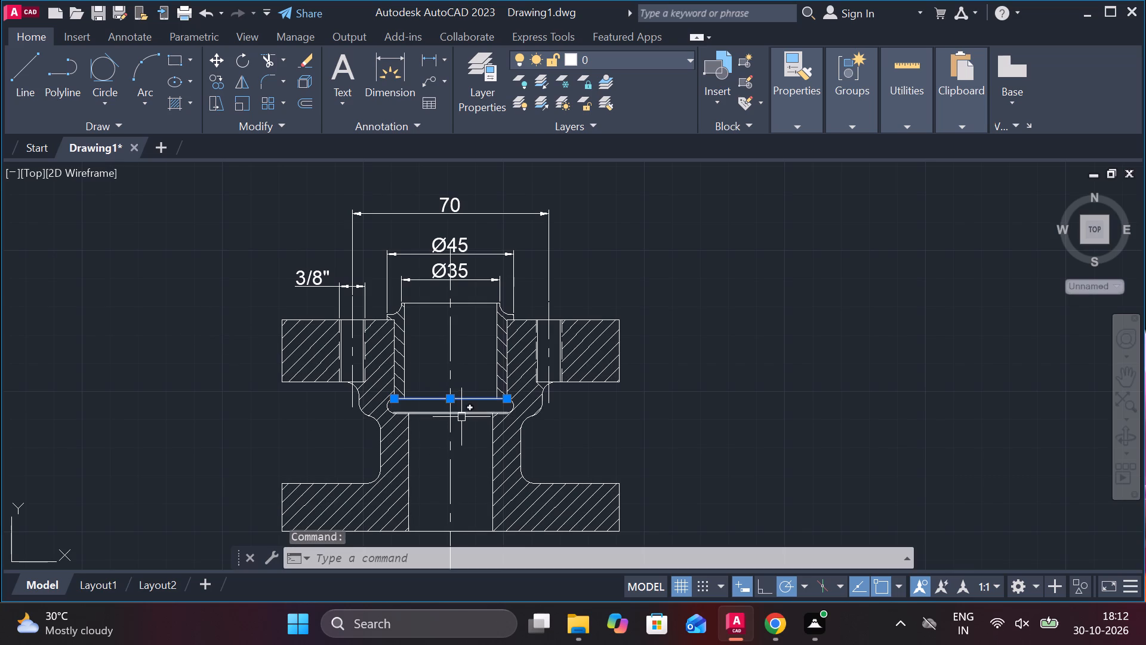
click(461, 411)
scroll(391, 411, up, 3)
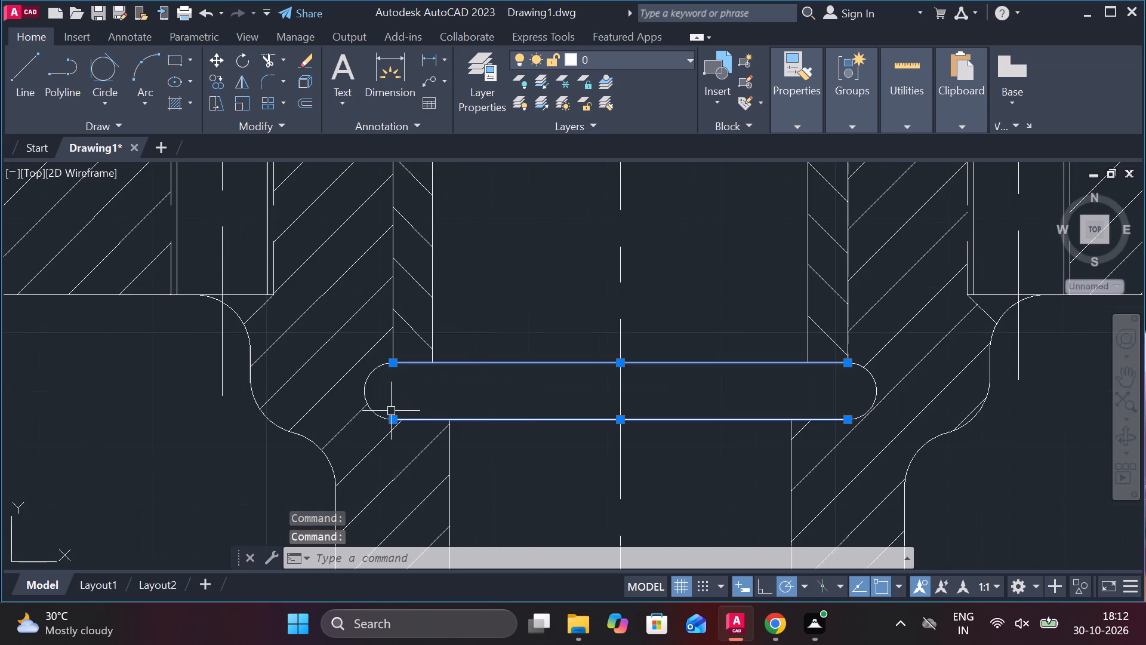
click(365, 397)
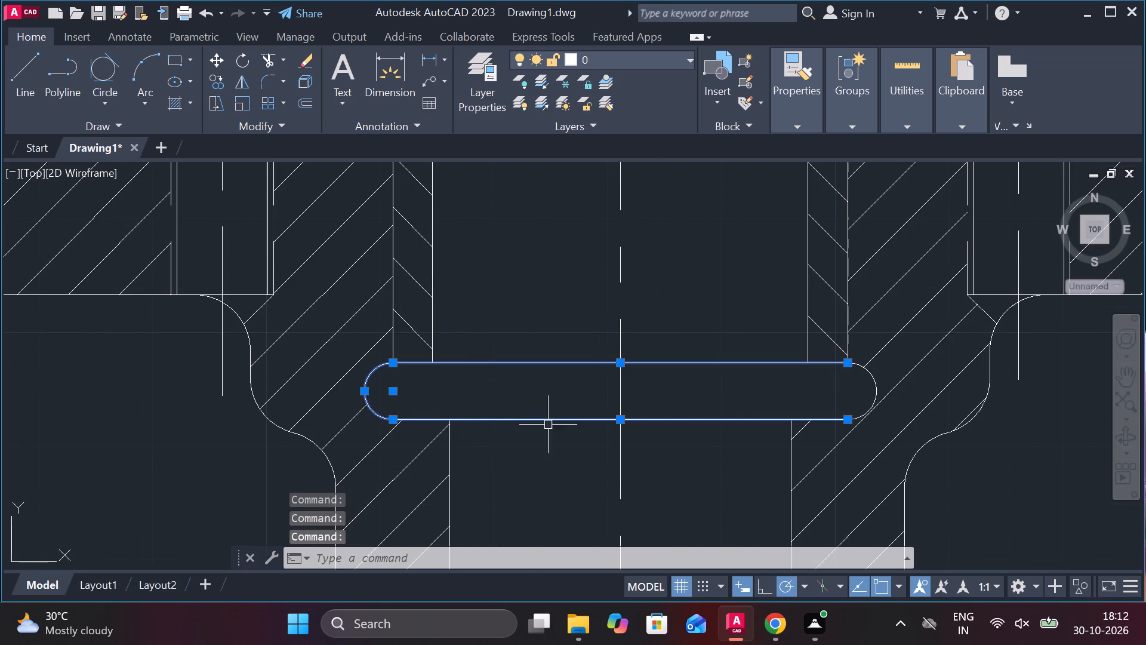
click(879, 387)
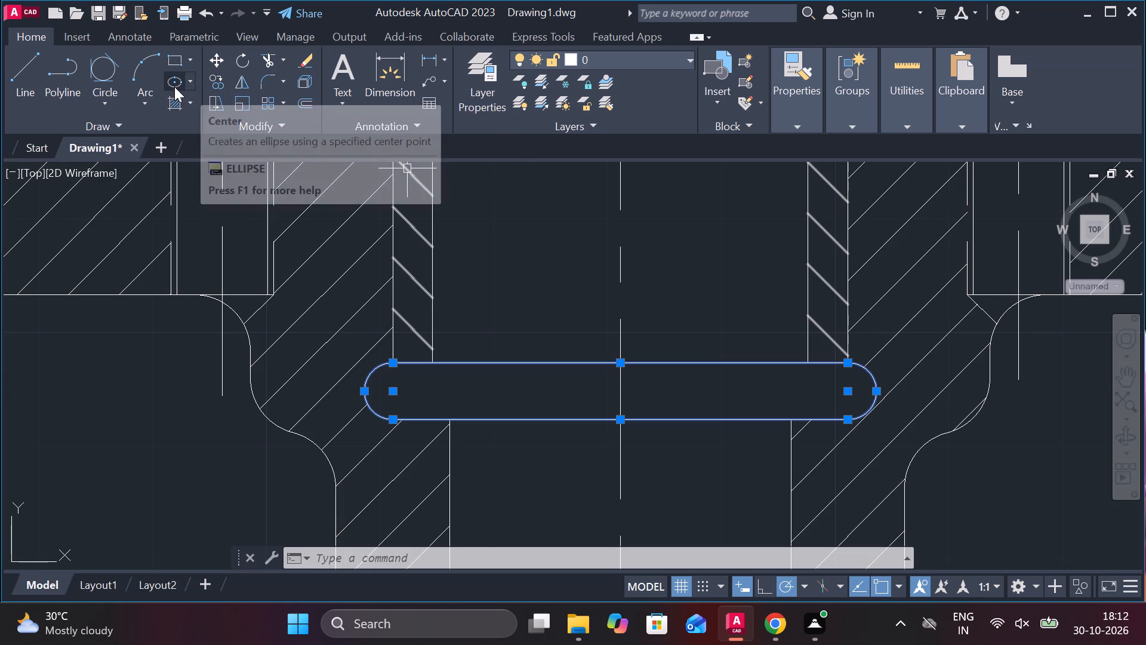
click(223, 62)
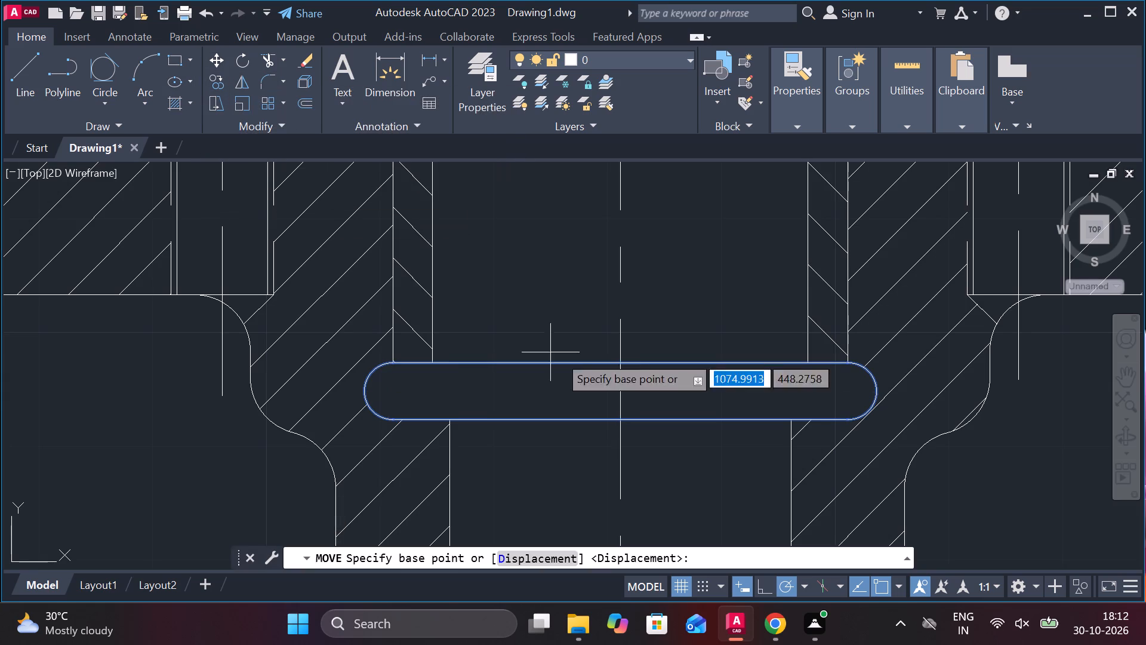
click(621, 365)
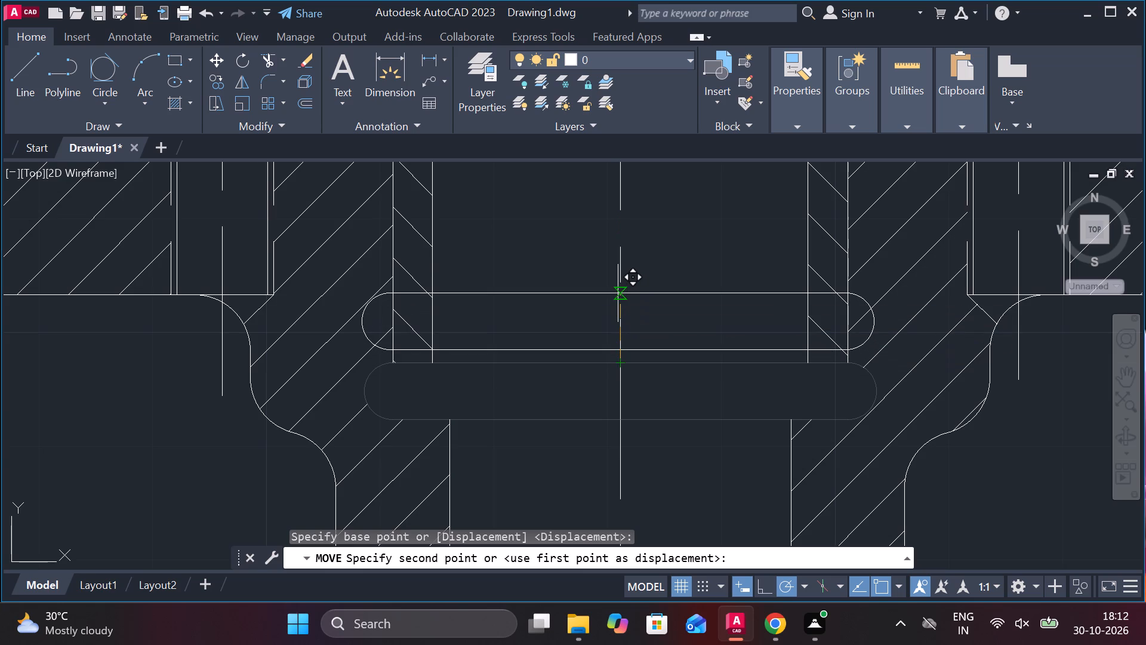
key(6)
key(Return)
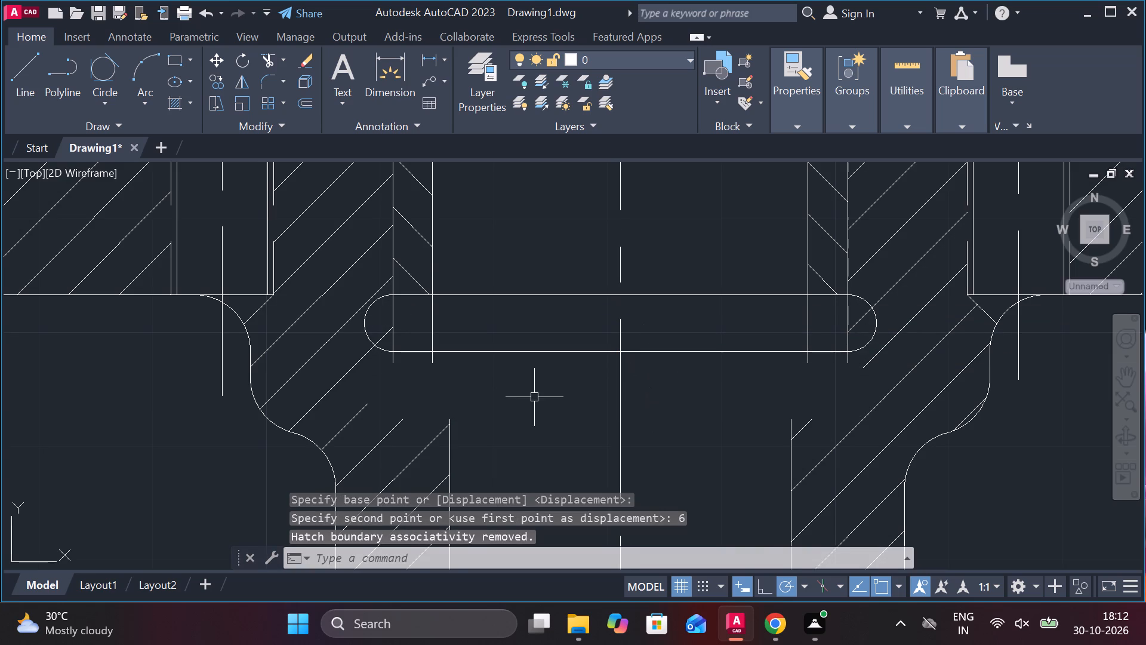
scroll(530, 397, down, 2)
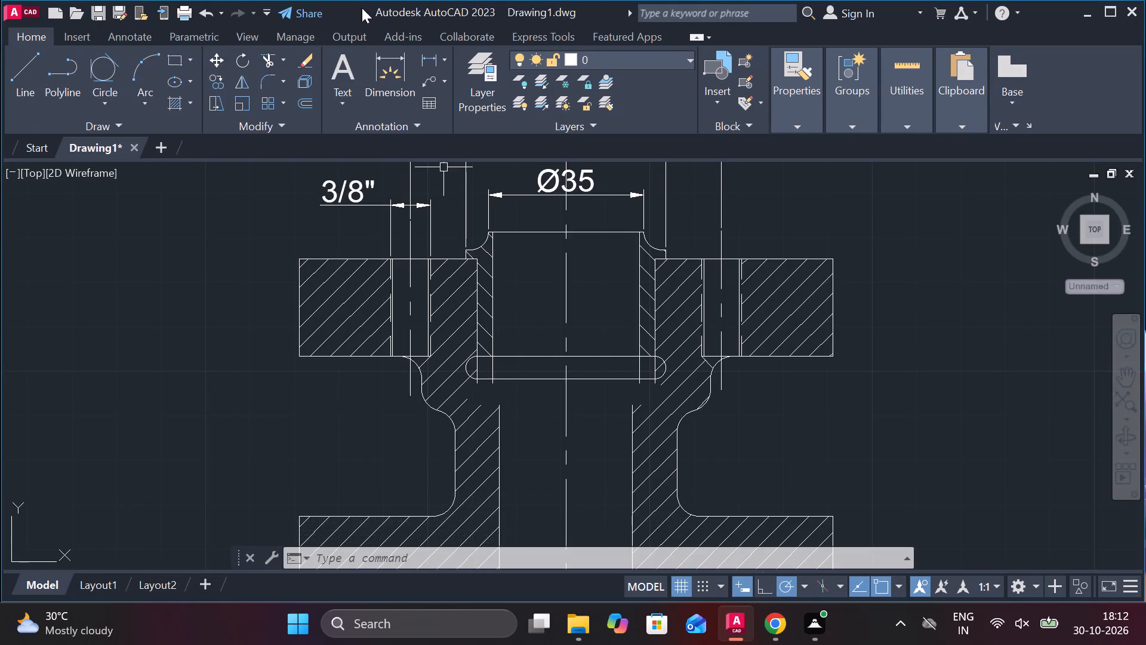
Trim the vertical liner lines inside the rounded groove and their short stubs below the groove's lower line.
click(268, 58)
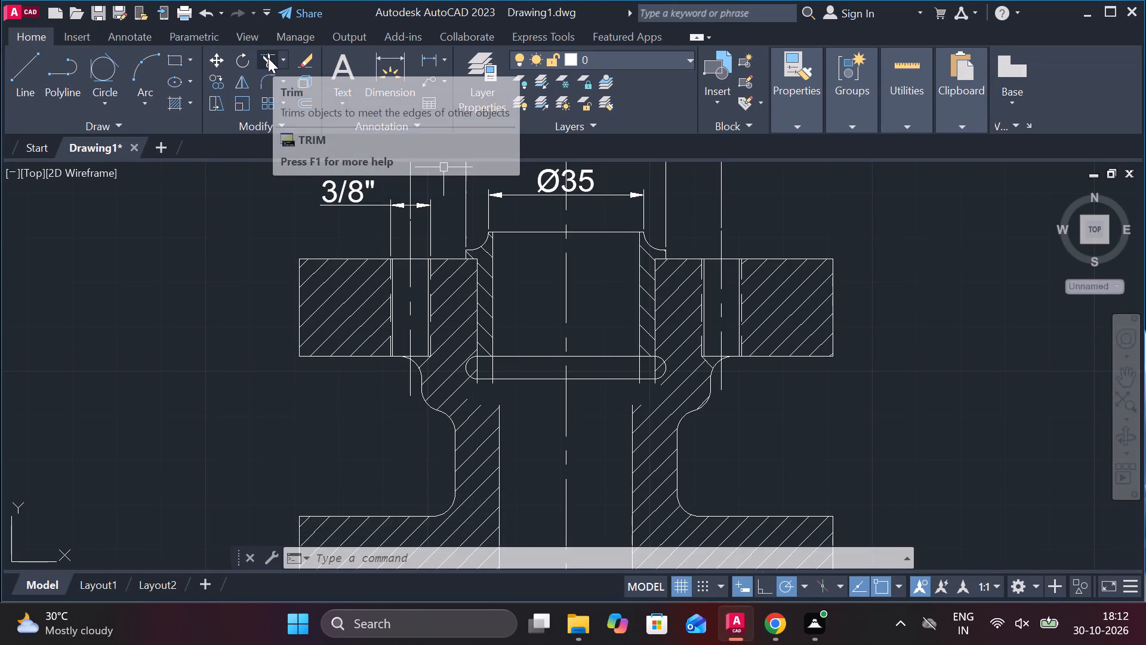
scroll(482, 371, up, 2)
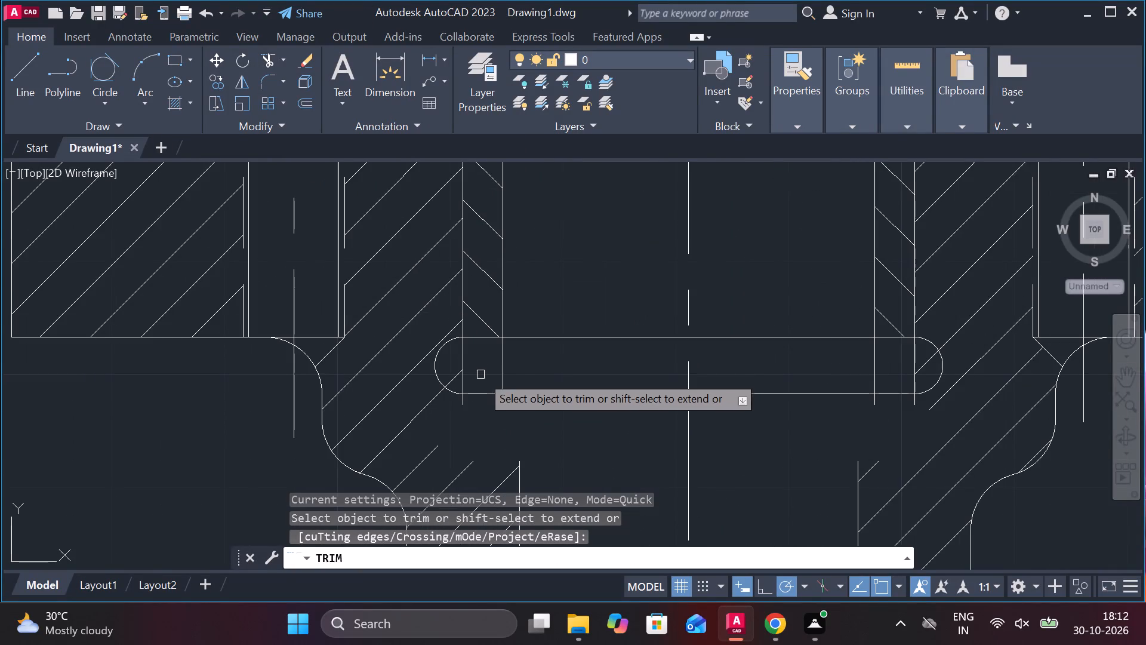
click(456, 377)
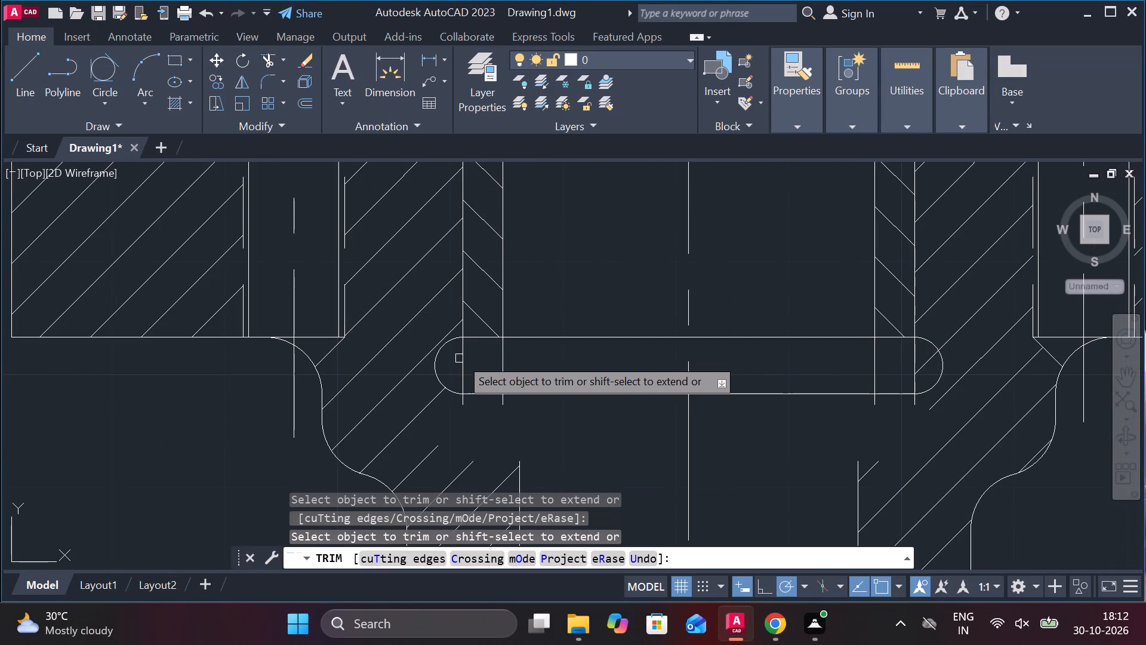
click(464, 360)
click(503, 365)
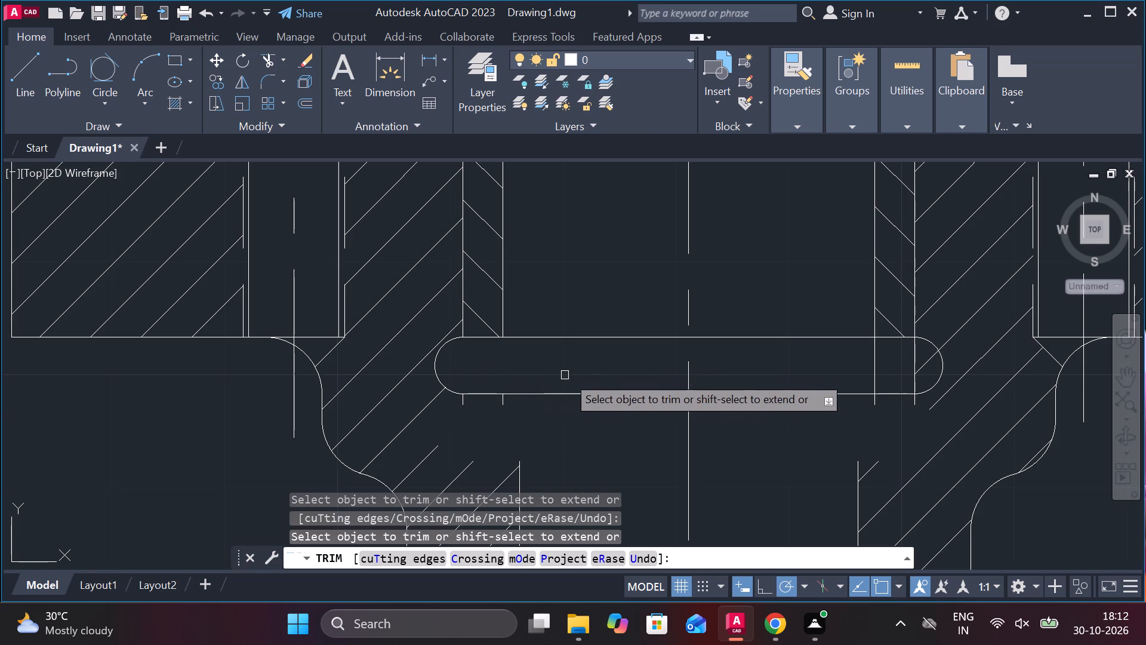
click(875, 371)
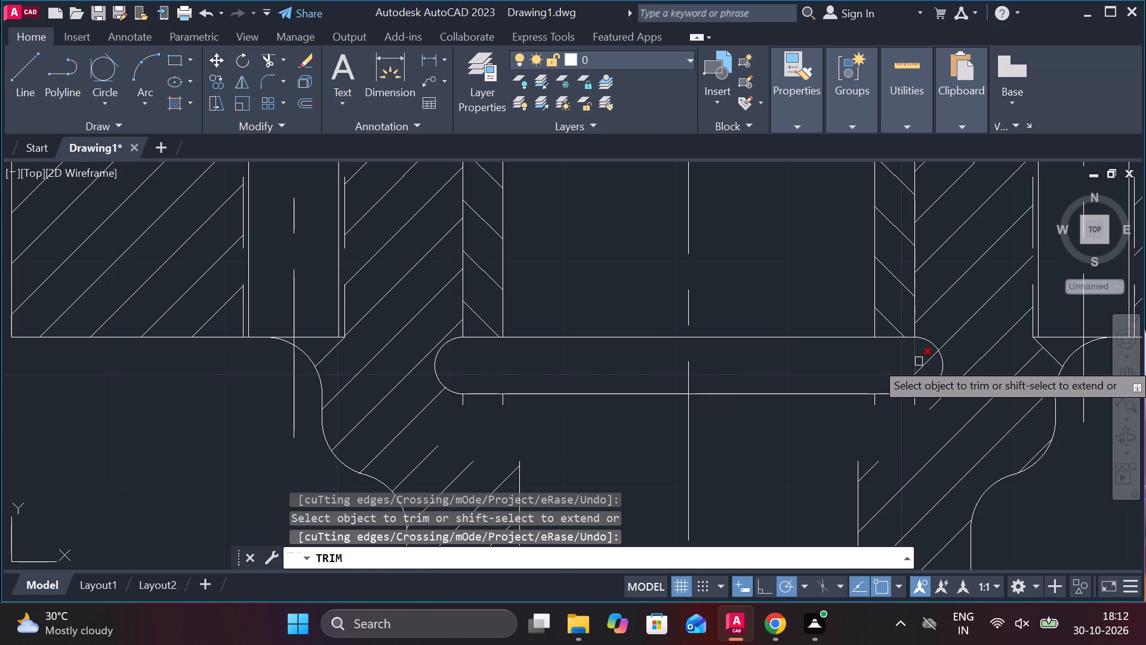
click(919, 361)
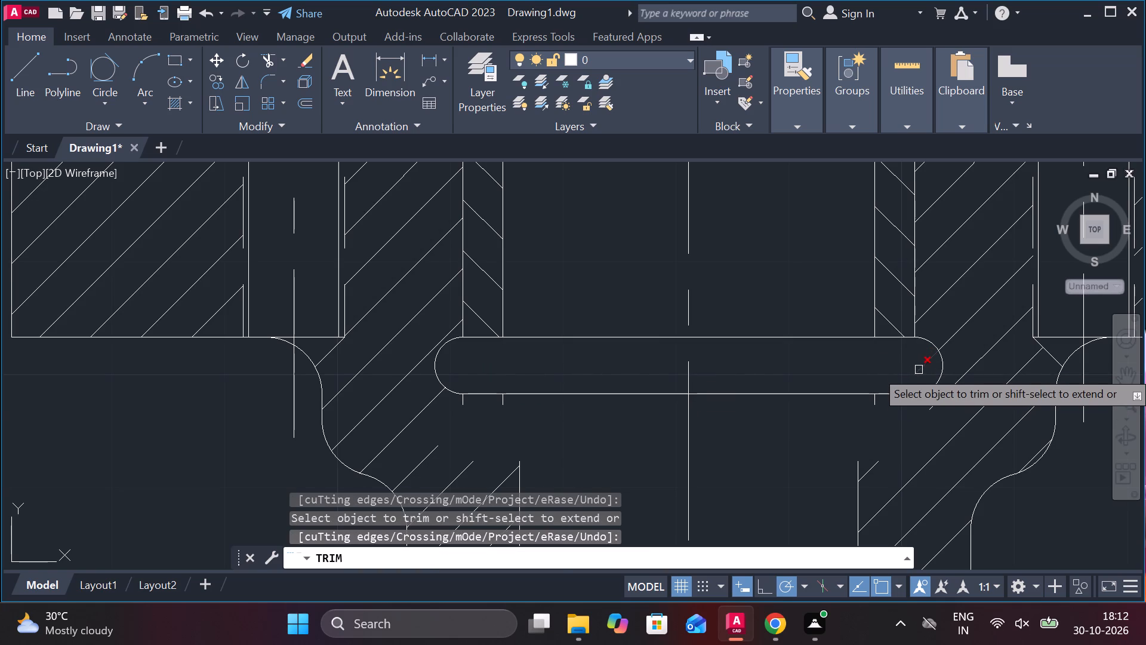
click(919, 370)
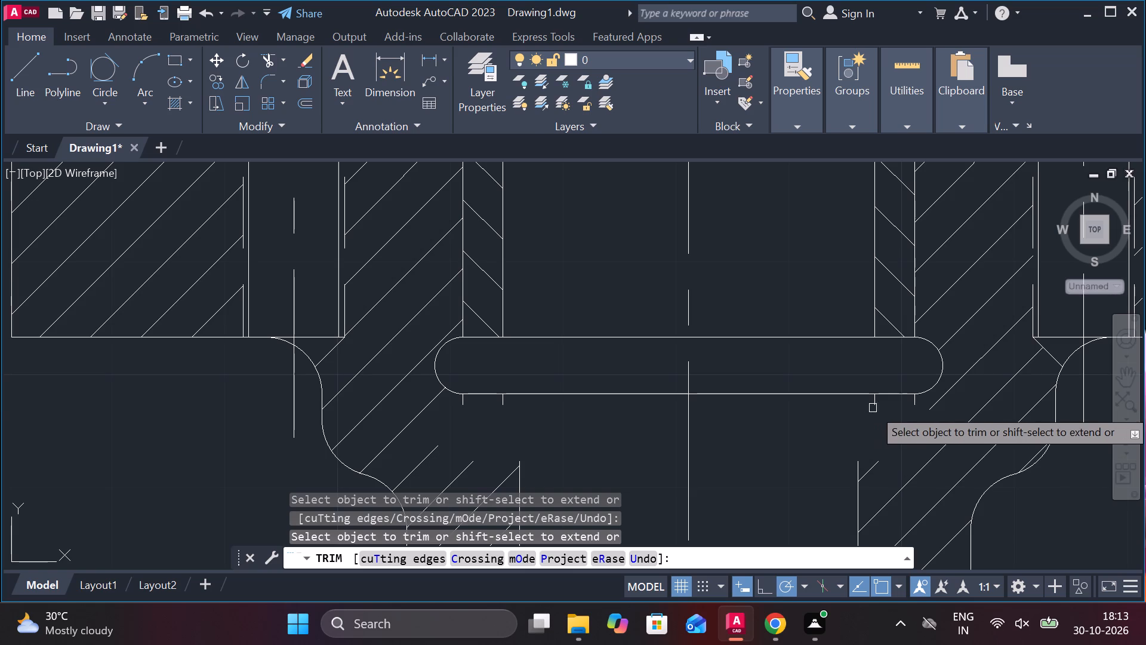
click(873, 404)
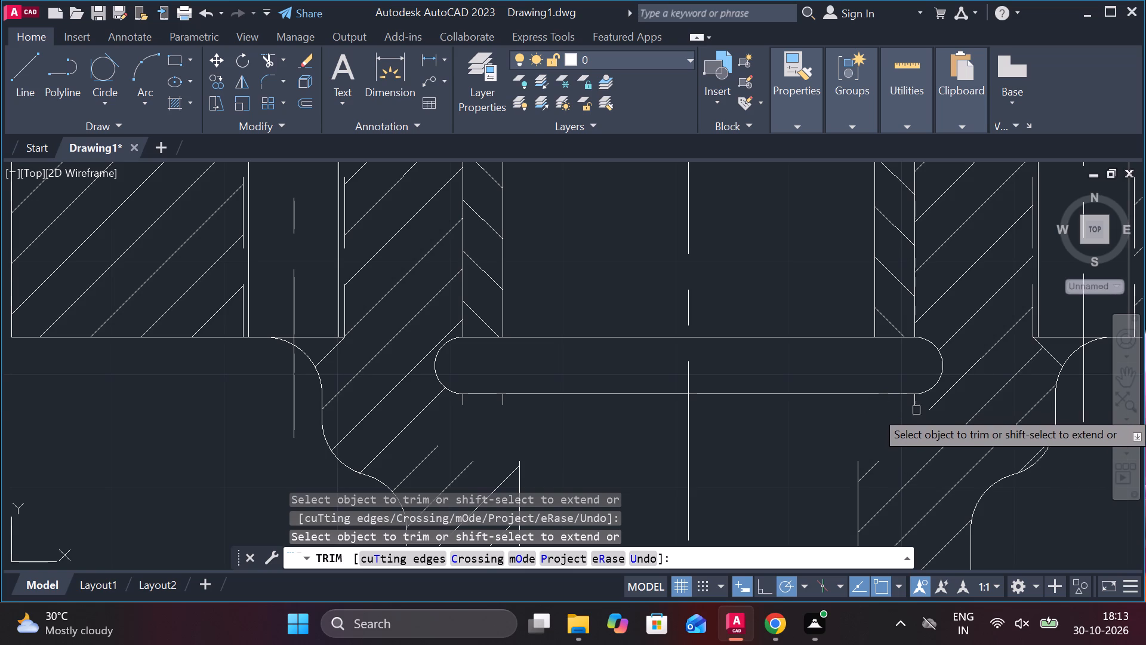
click(911, 407)
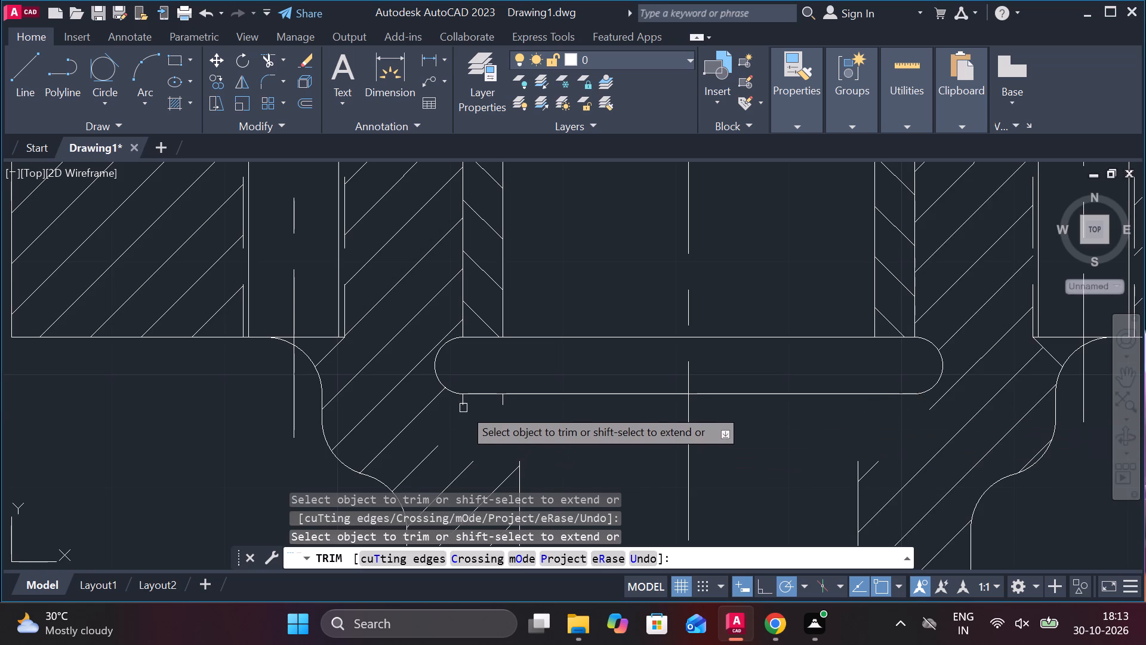
click(463, 408)
click(503, 406)
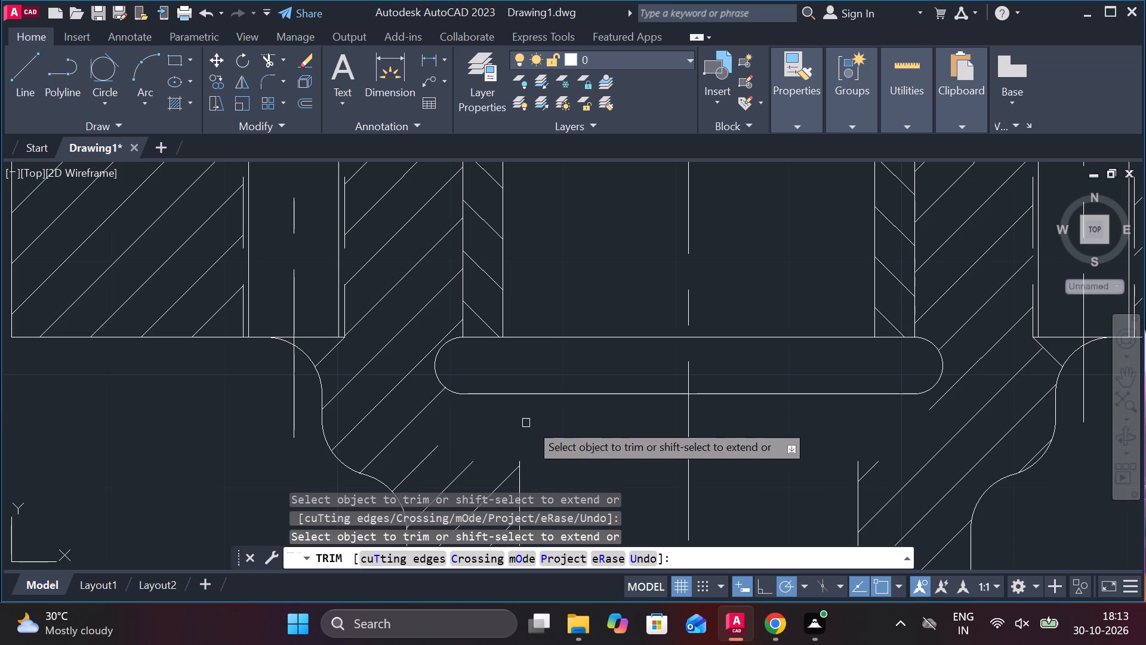
key(Escape)
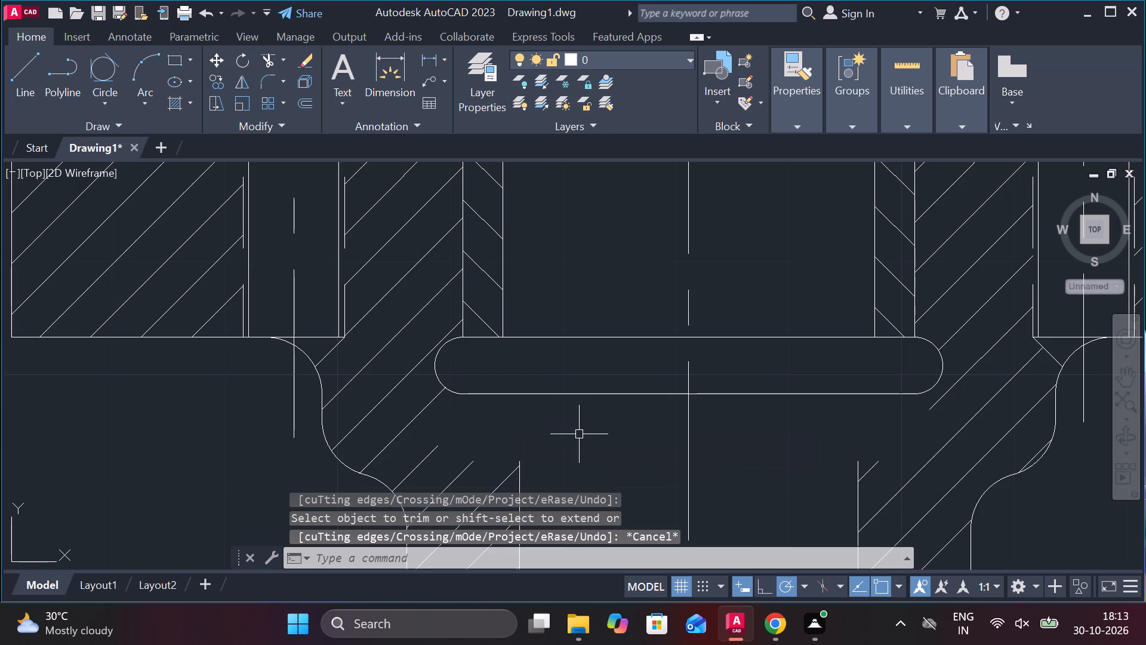
Stretch the upper ends of both lower bore lines up to the rounded groove's lower line.
scroll(577, 419, down, 3)
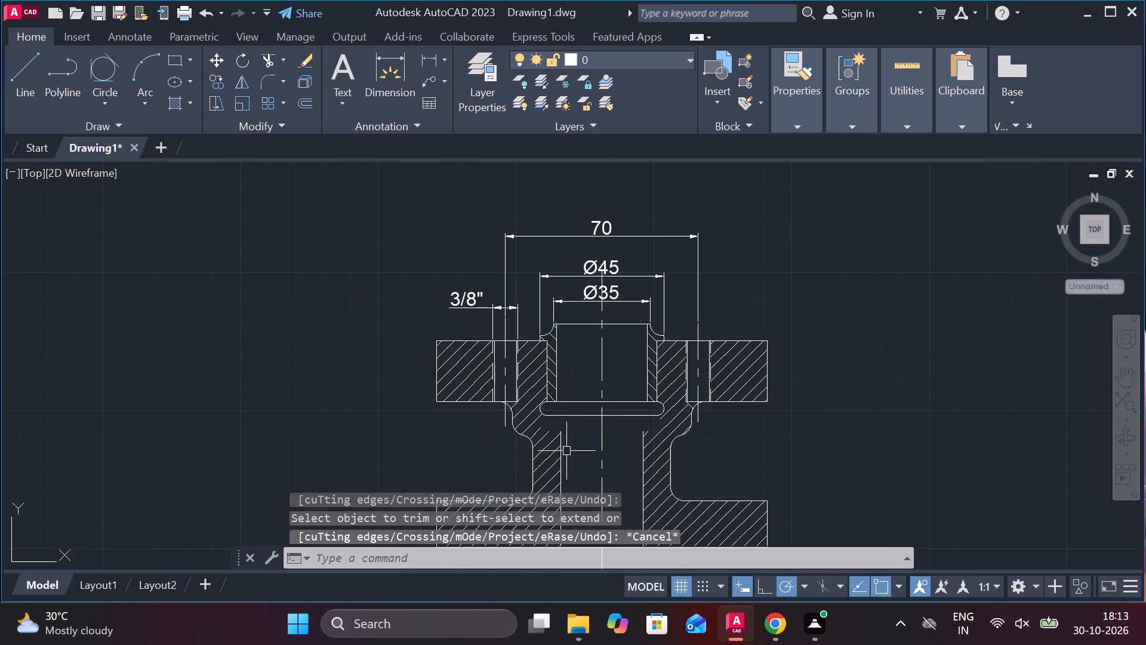
click(563, 451)
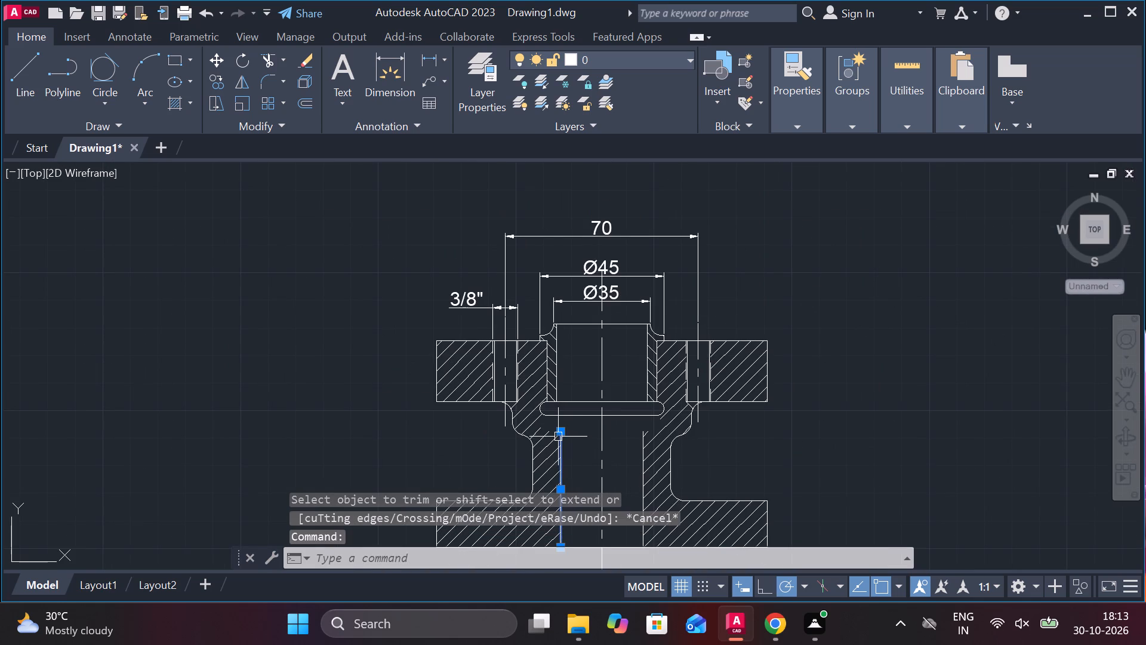
click(558, 433)
click(558, 419)
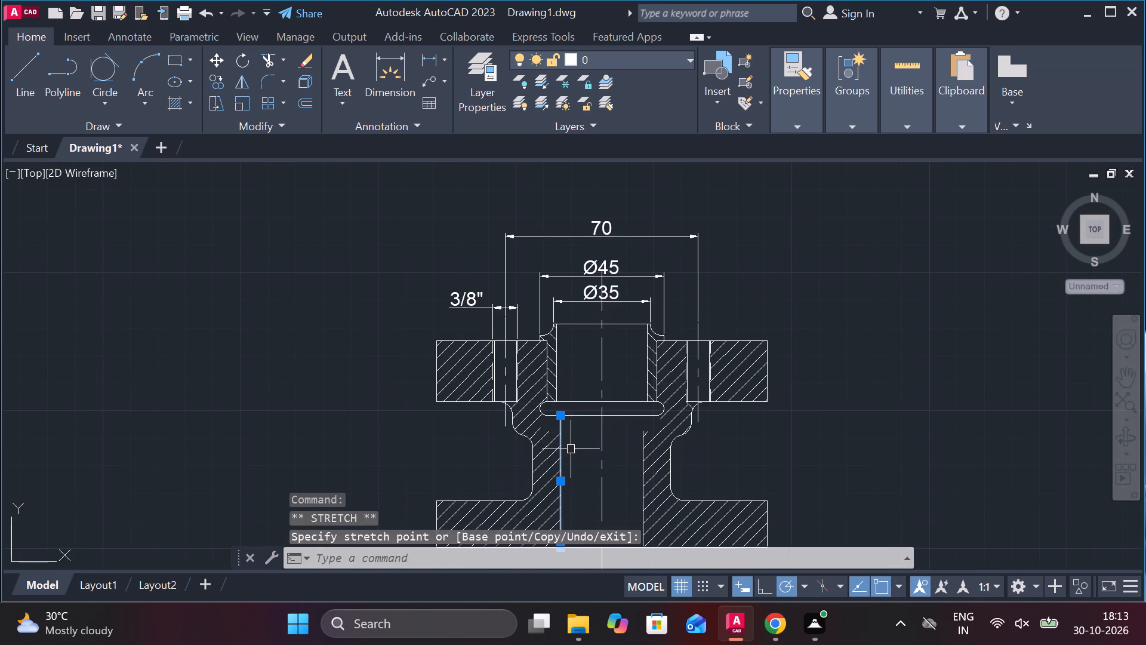
click(643, 462)
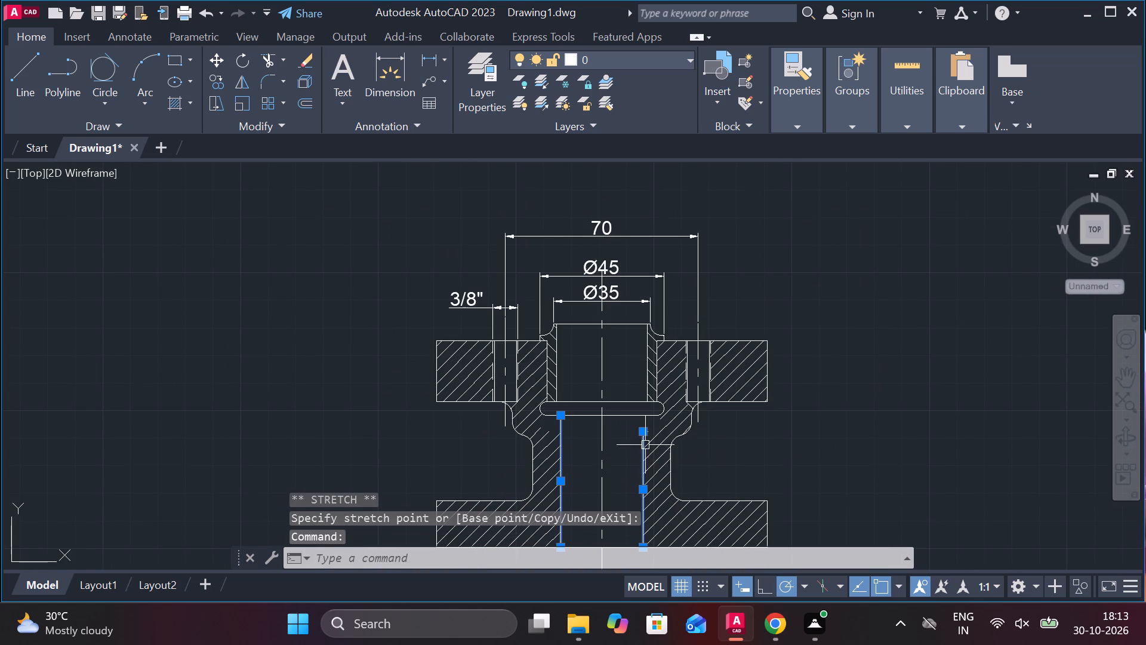
click(640, 433)
click(640, 414)
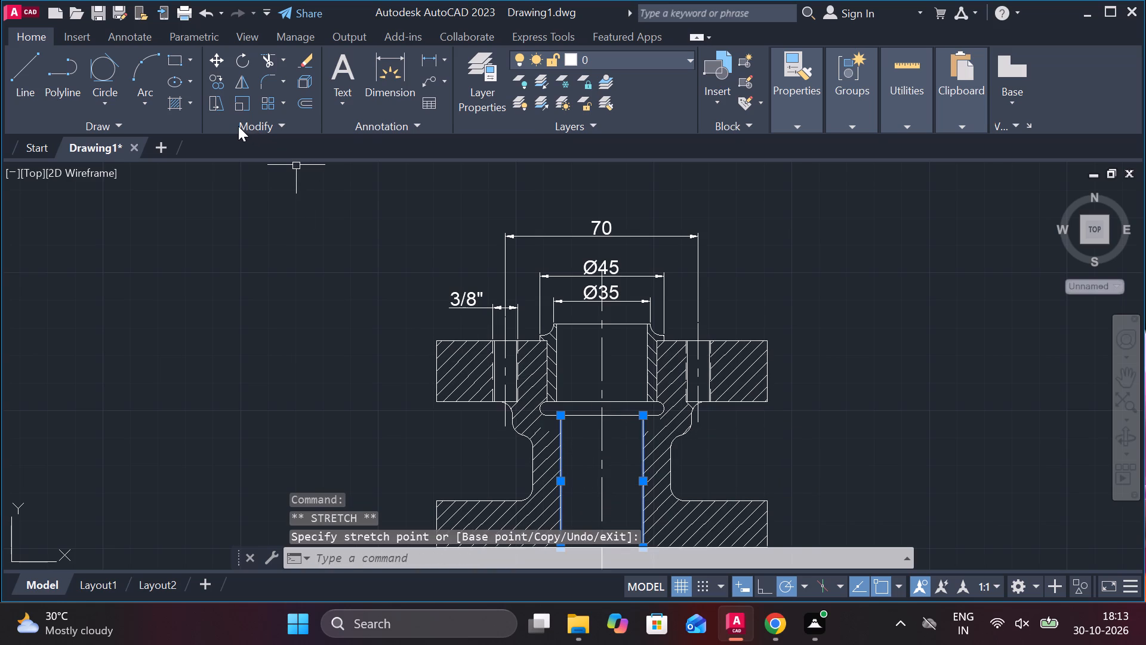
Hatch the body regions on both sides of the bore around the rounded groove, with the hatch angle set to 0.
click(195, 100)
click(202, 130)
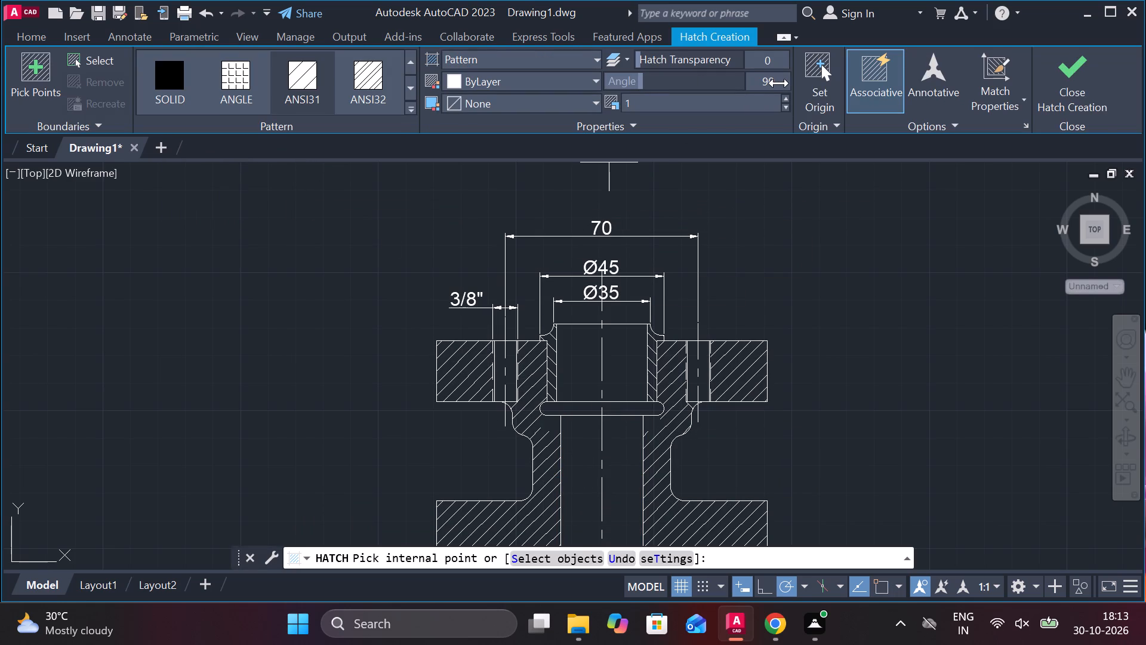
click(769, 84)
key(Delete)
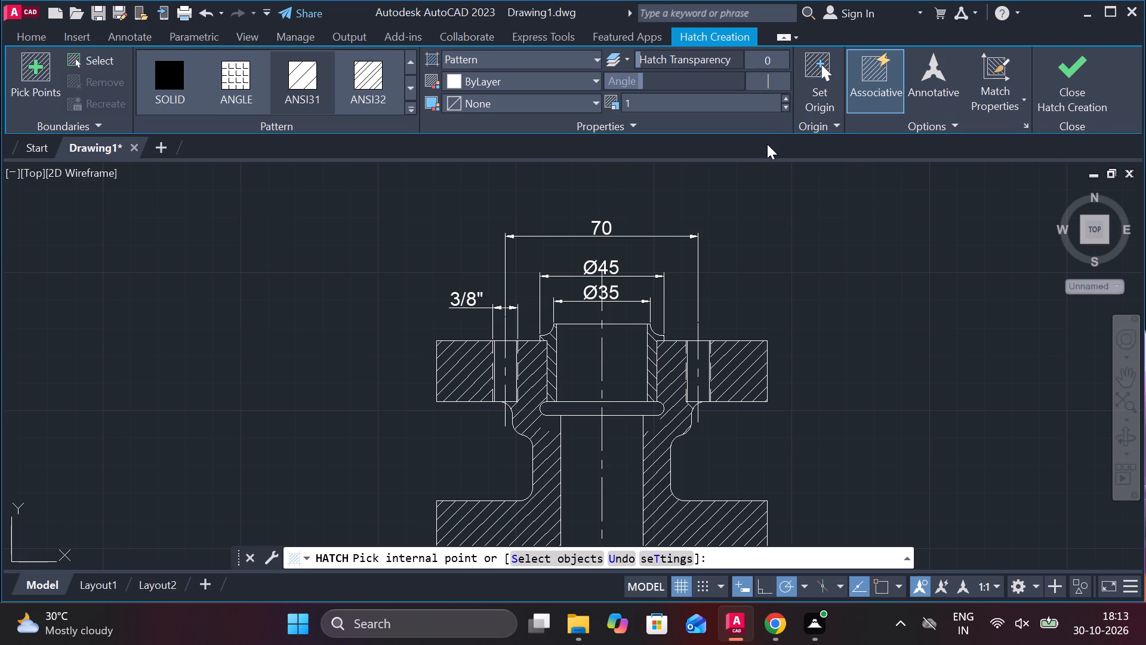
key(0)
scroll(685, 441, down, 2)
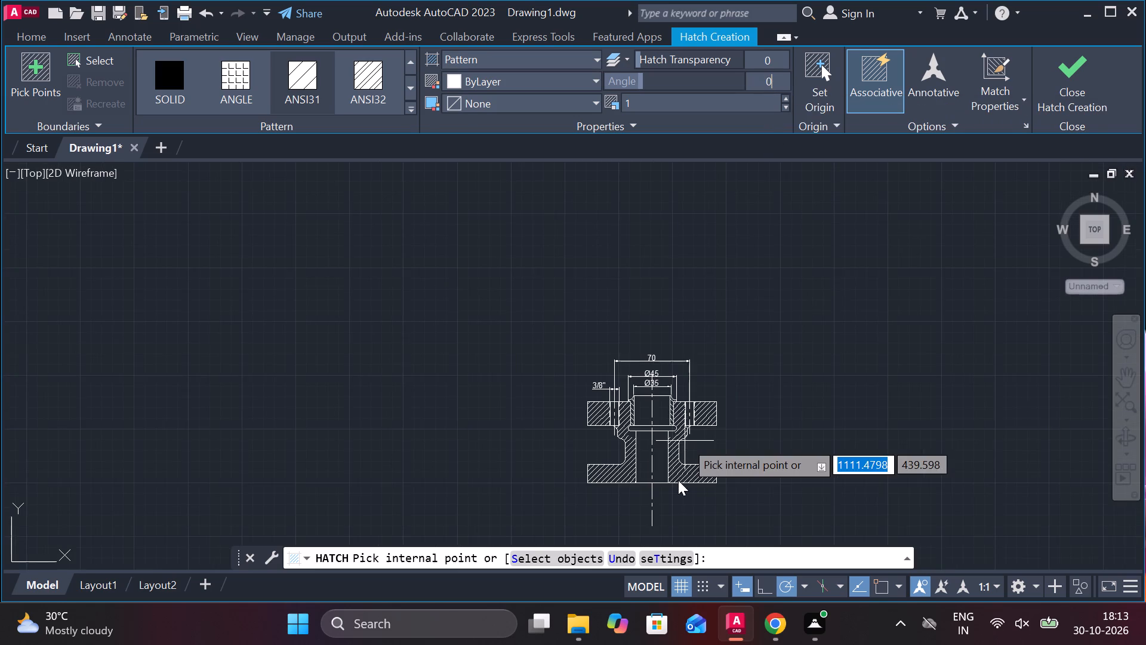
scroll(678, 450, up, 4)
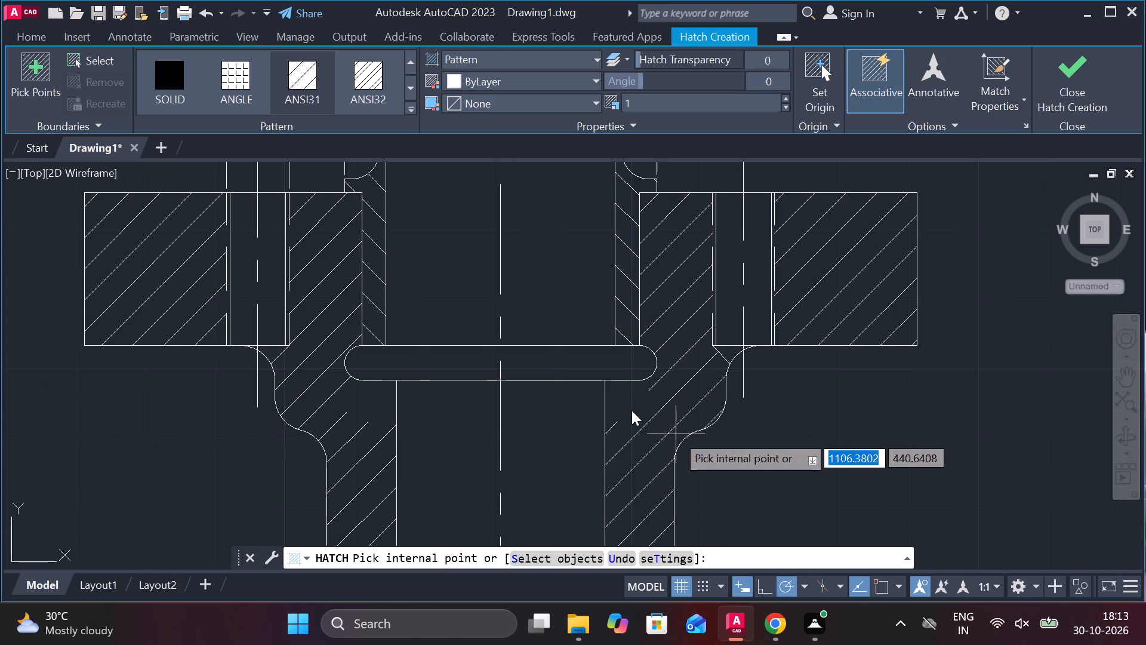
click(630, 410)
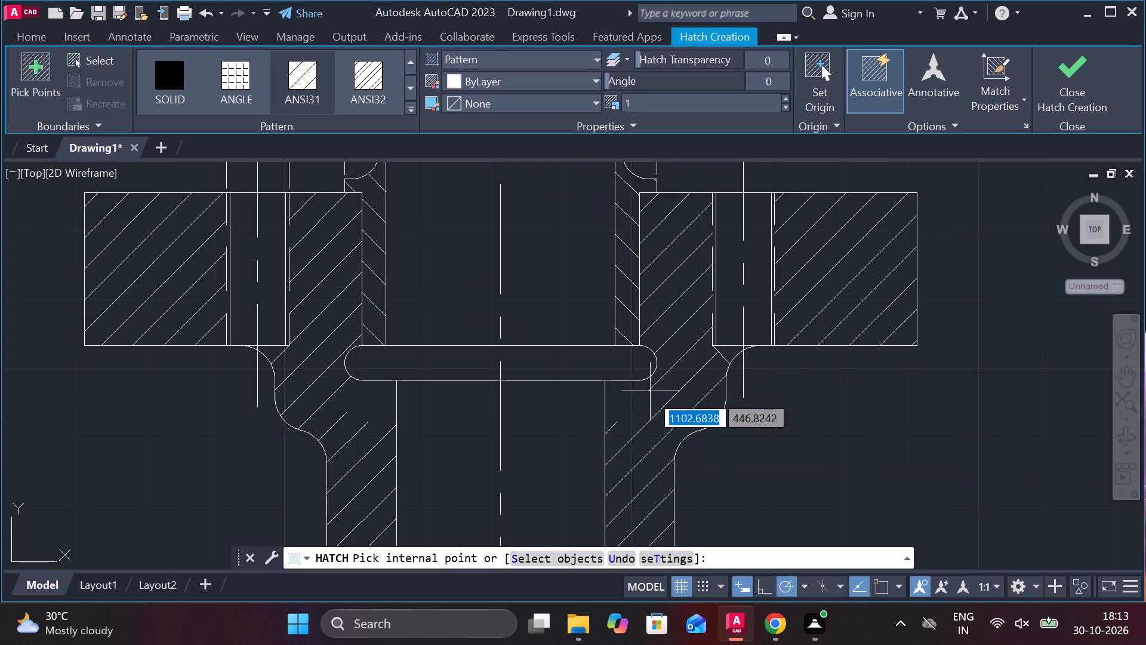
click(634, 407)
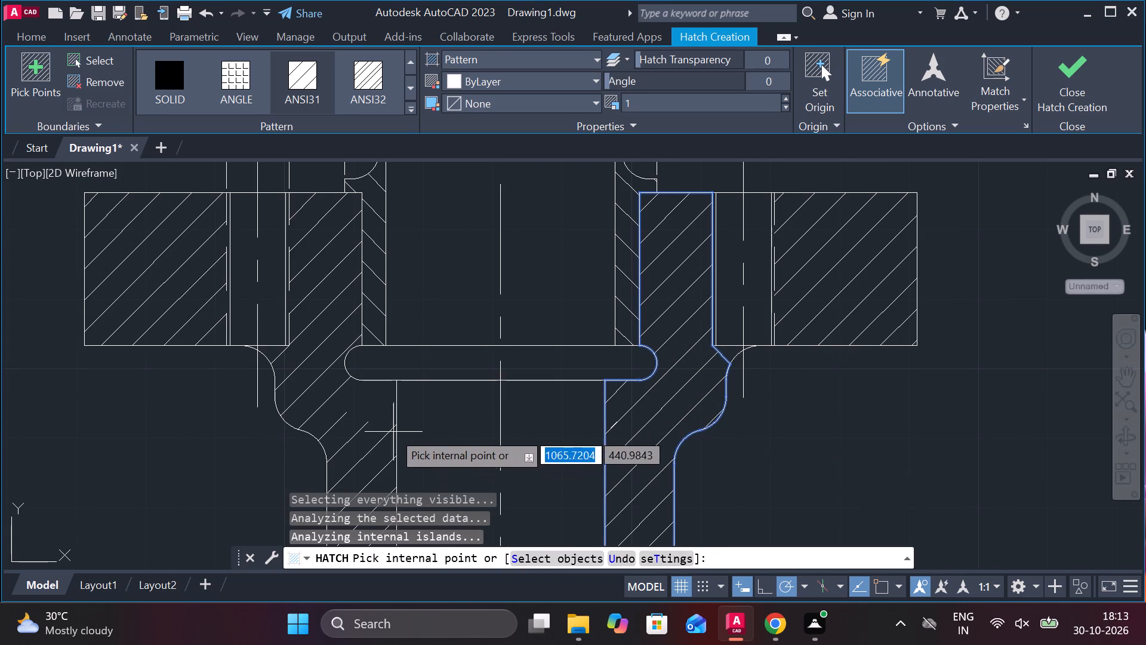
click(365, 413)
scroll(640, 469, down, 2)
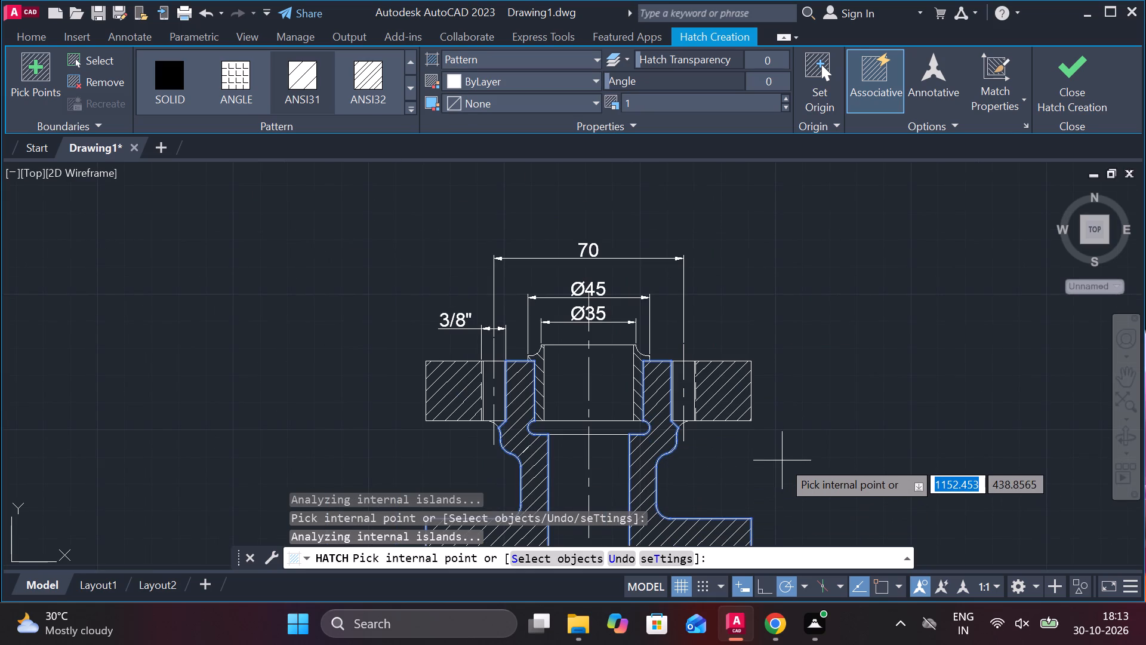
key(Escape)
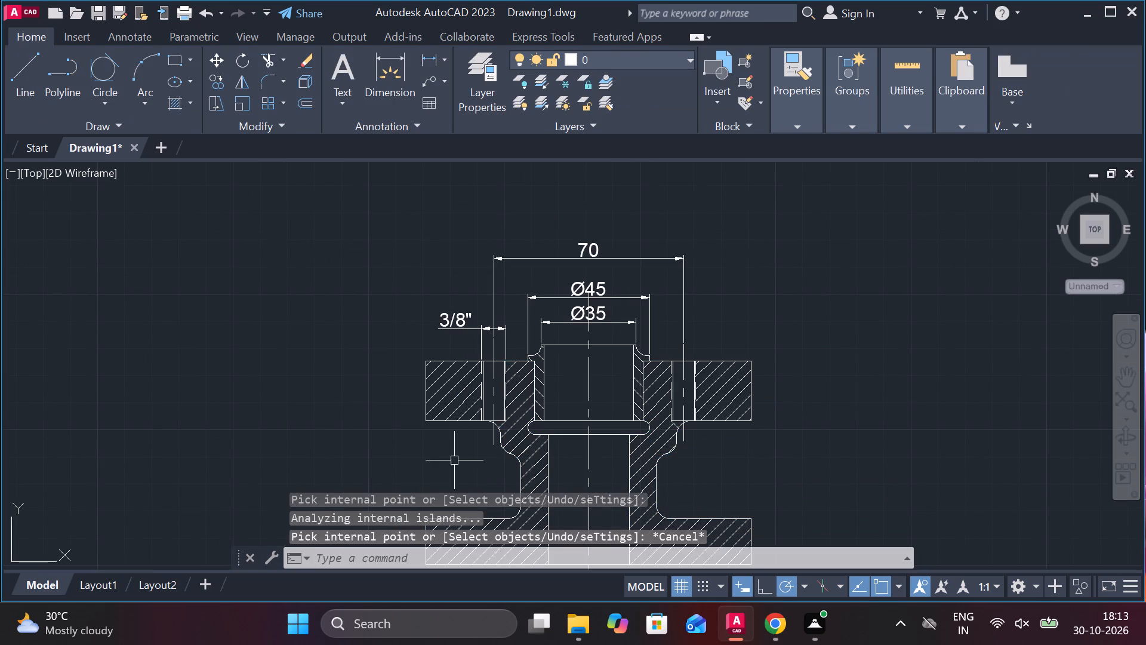
Examine the body hatching around the rounded groove, bore and side fillets.
scroll(537, 455, up, 5)
scroll(442, 480, up, 4)
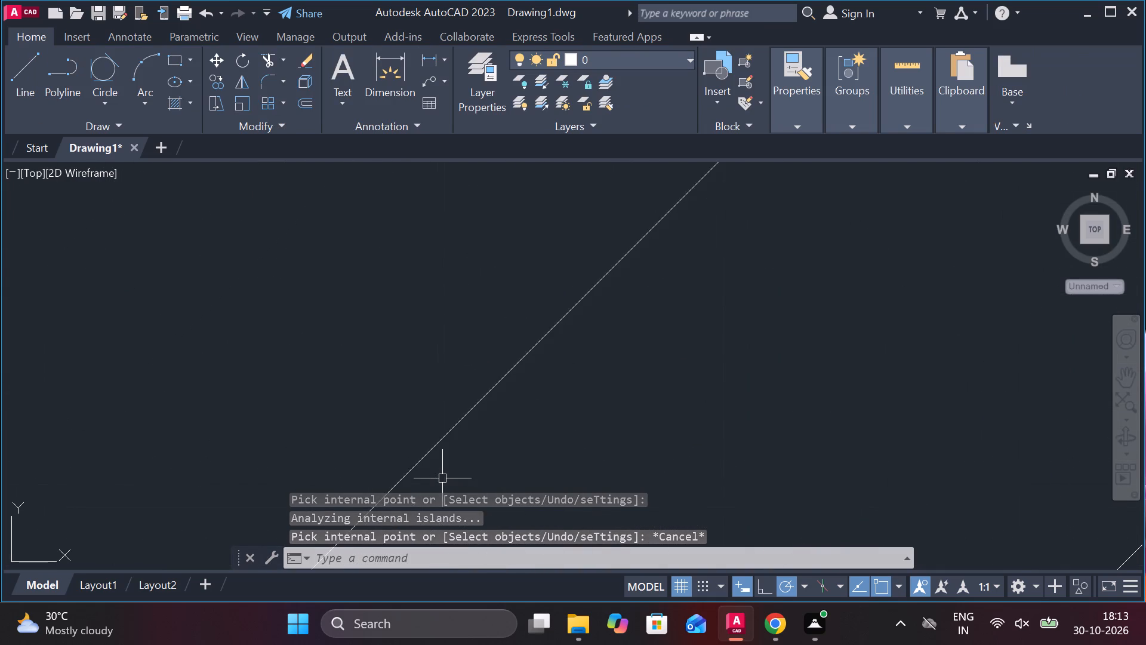
scroll(442, 478, down, 5)
scroll(478, 446, up, 2)
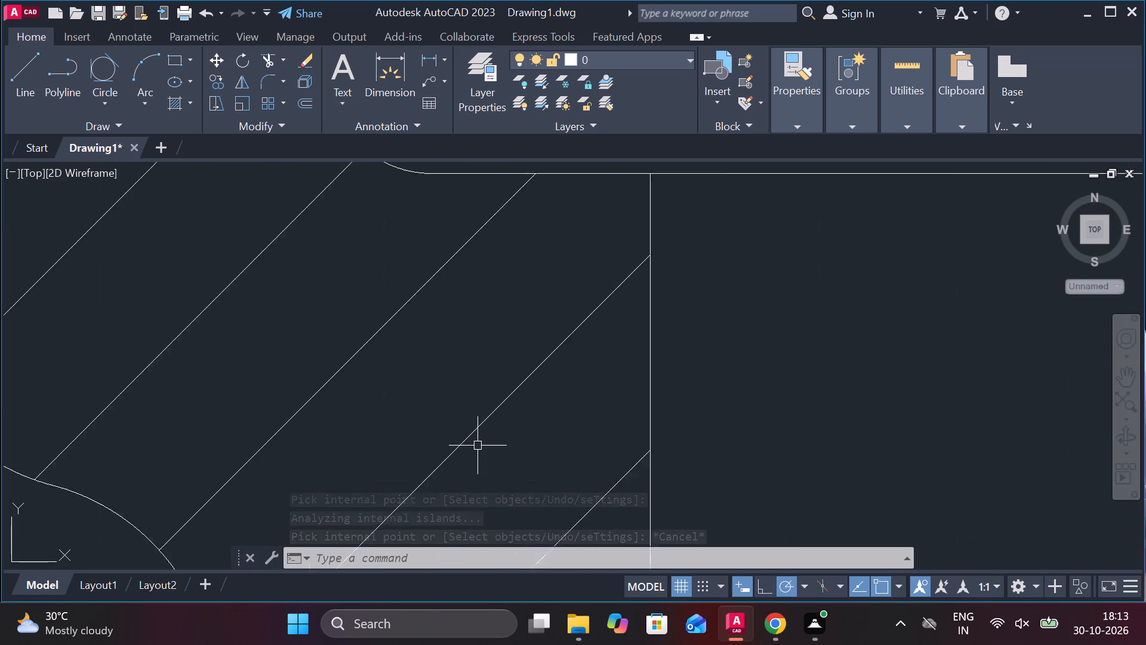
scroll(478, 446, up, 3)
scroll(371, 446, up, 4)
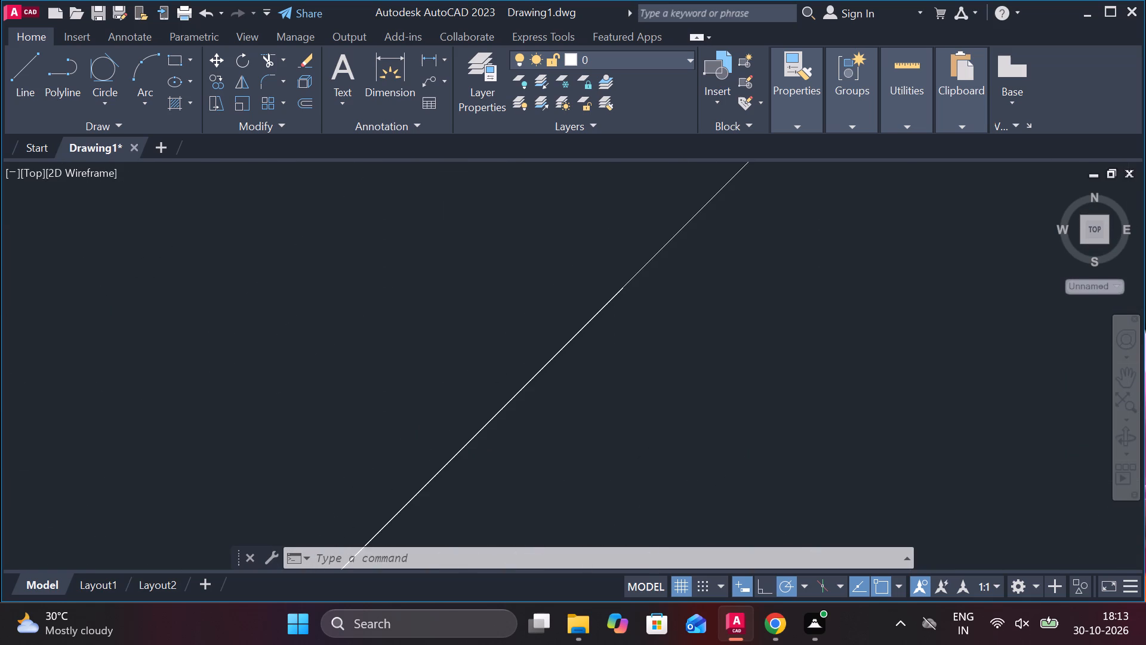
scroll(660, 360, up, 2)
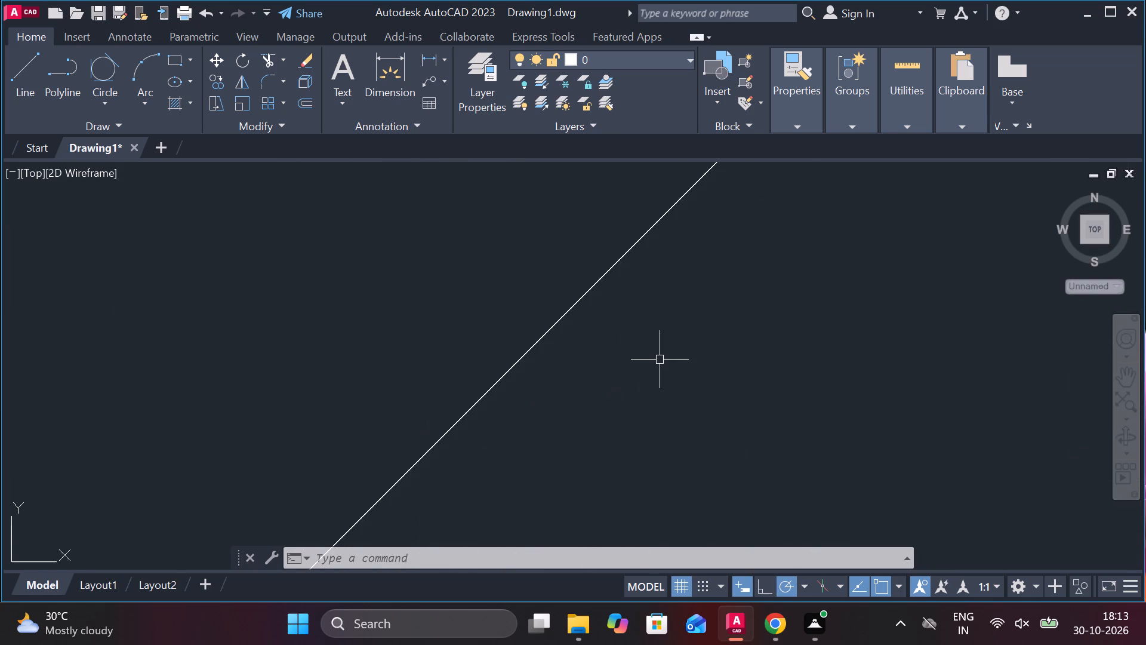
scroll(660, 360, down, 15)
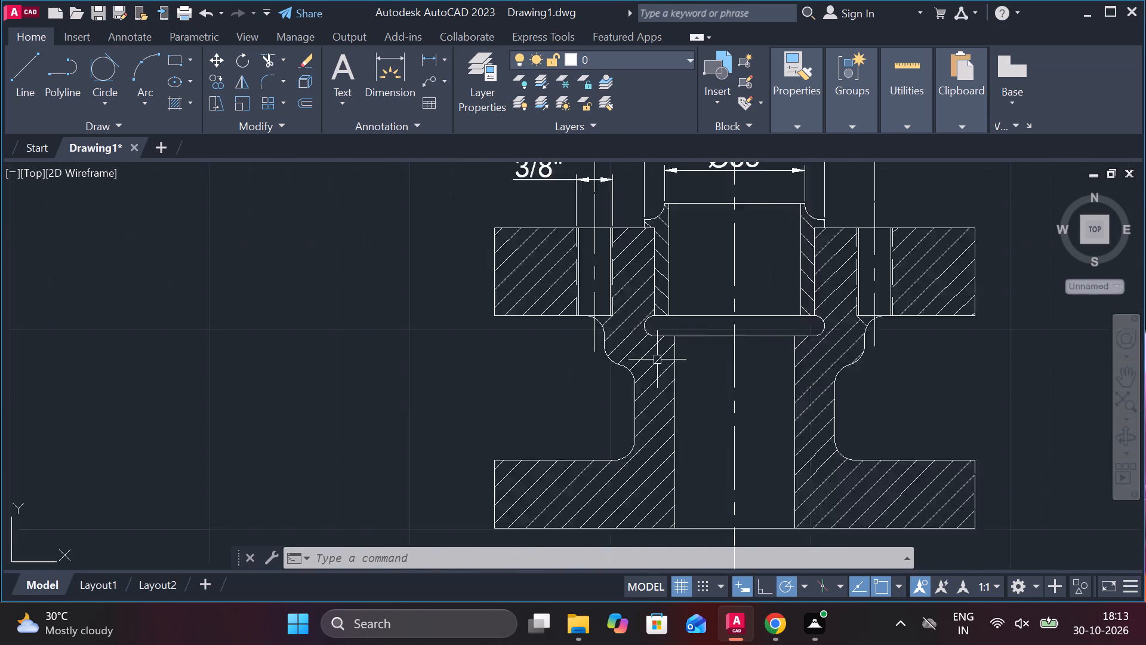
scroll(657, 360, down, 2)
scroll(728, 337, up, 3)
scroll(728, 337, down, 2)
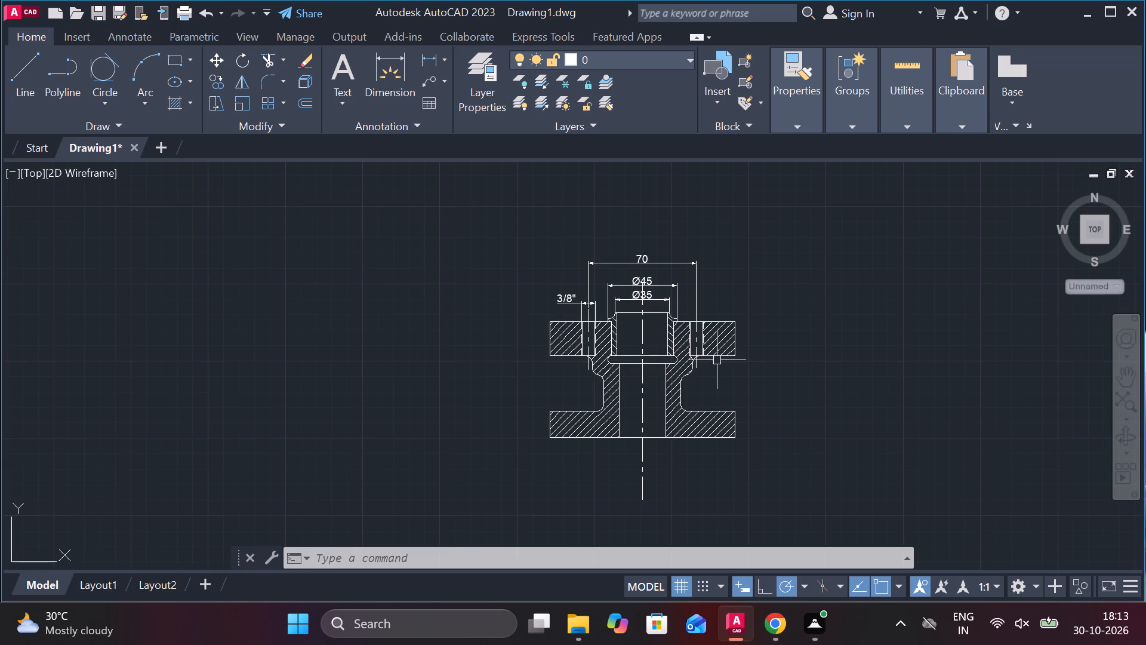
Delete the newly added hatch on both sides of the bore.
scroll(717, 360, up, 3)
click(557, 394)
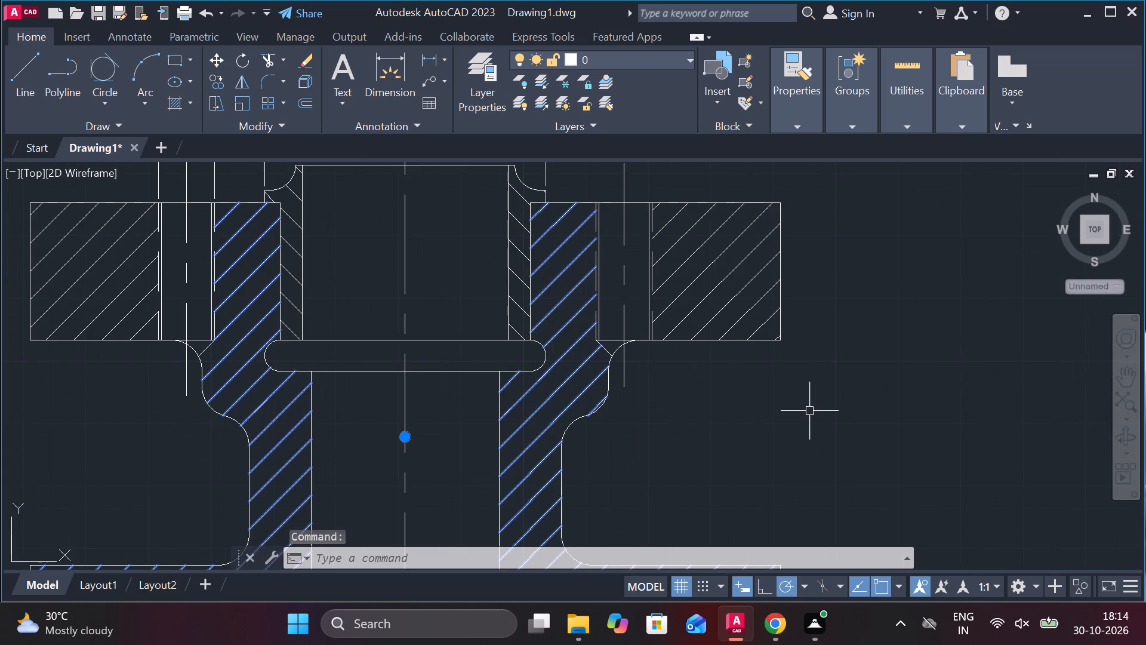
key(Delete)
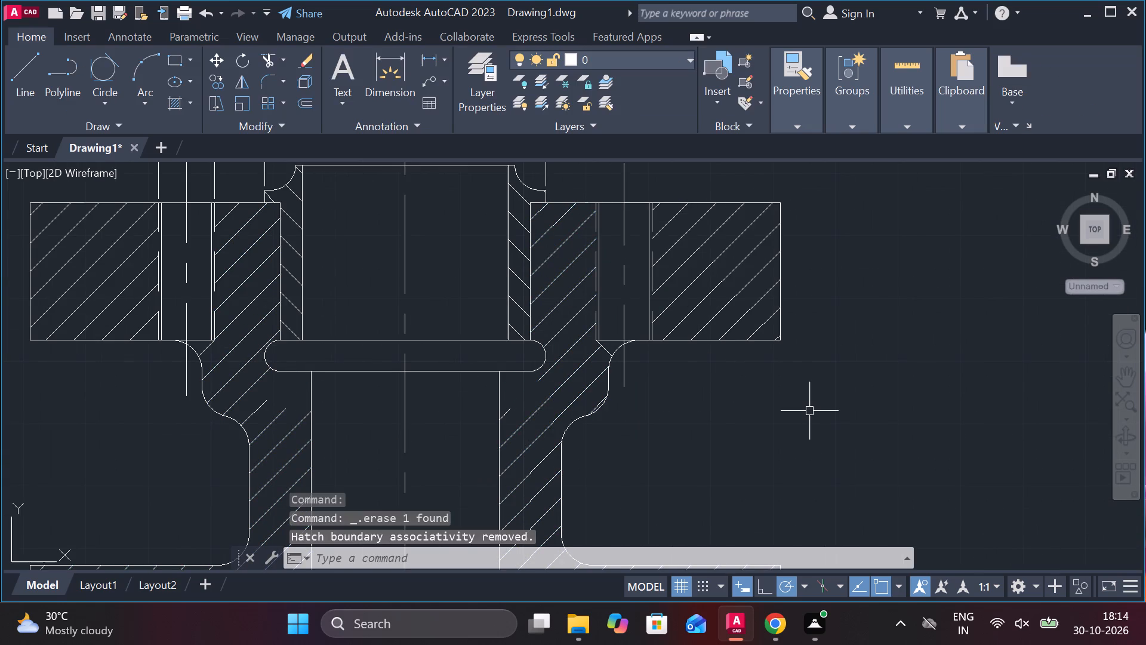
Delete the old associative-free body hatch that still follows the groove's former outline on both sides of the bore.
click(555, 425)
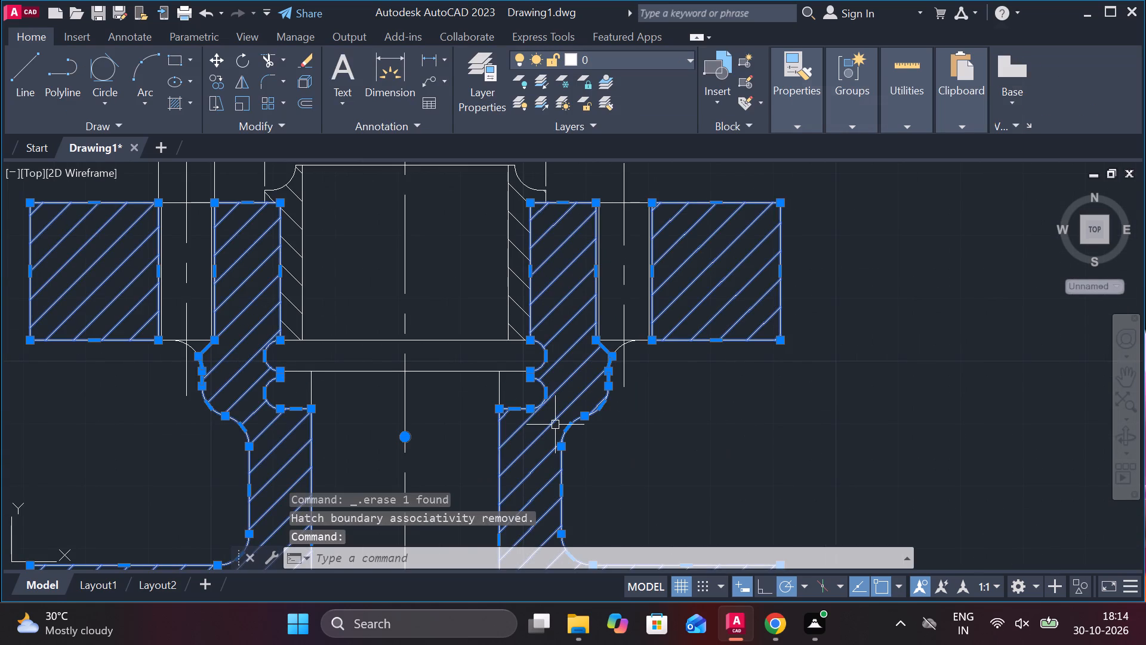
key(Delete)
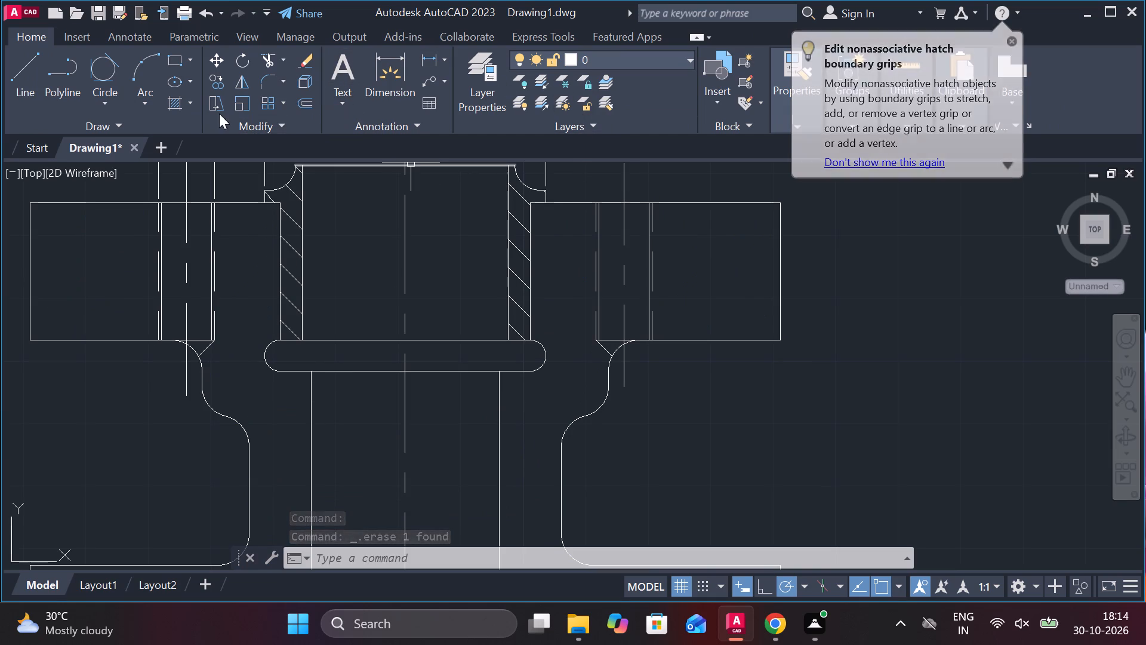
Hatch both outer flange blocks and both body regions around the rounded groove with the ANSI31 pattern.
click(174, 105)
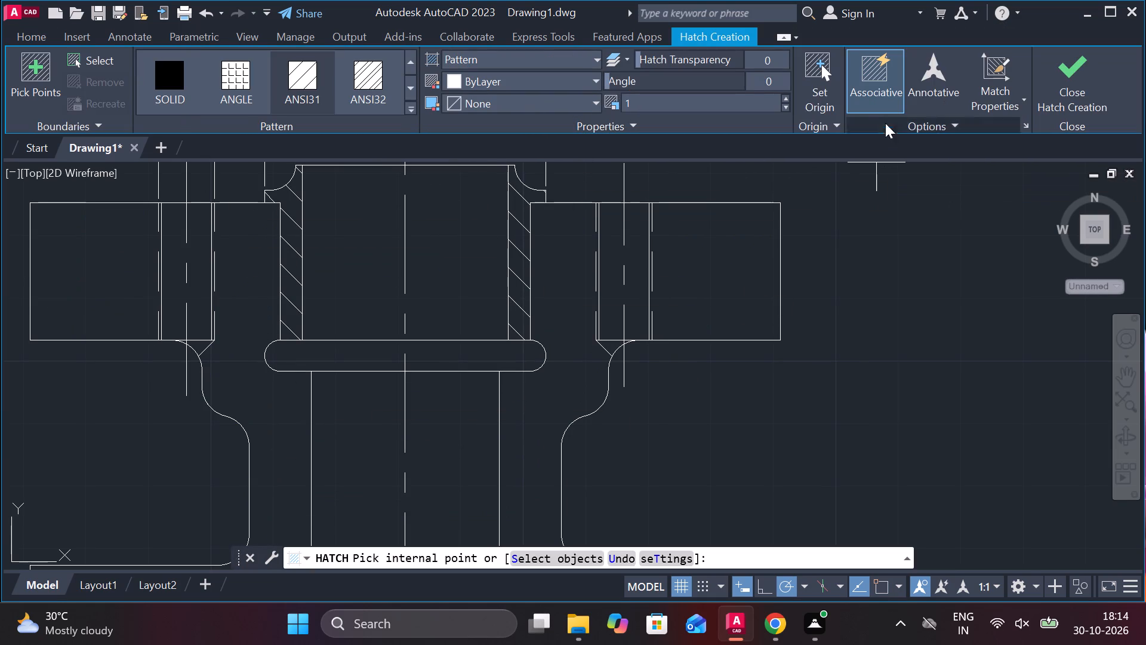
click(303, 66)
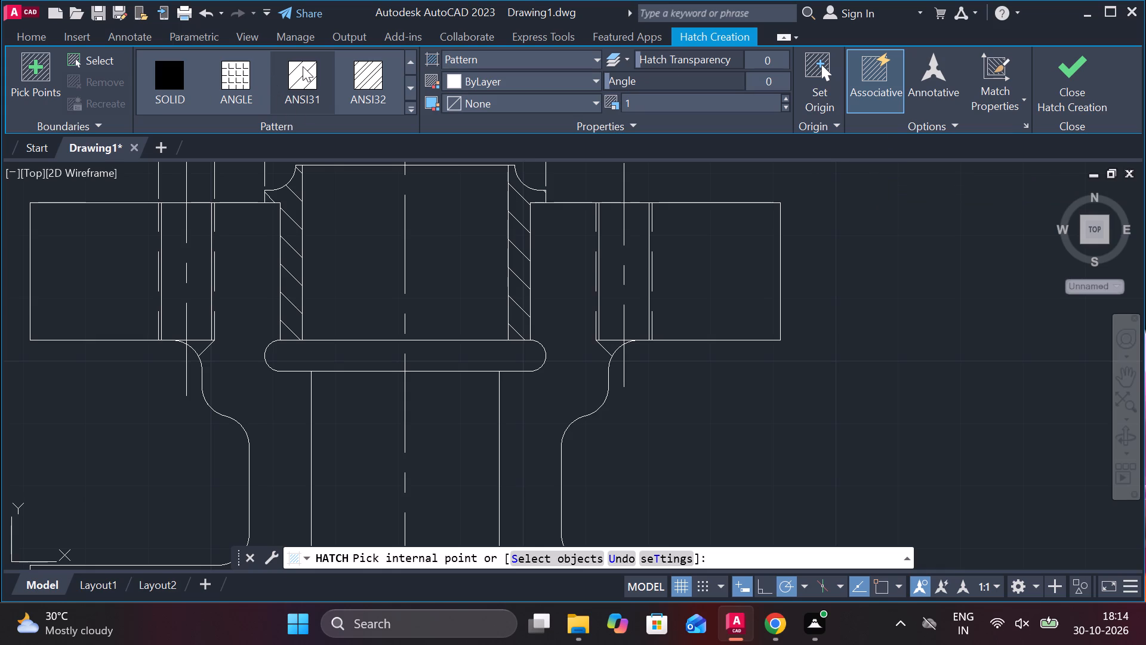
click(84, 285)
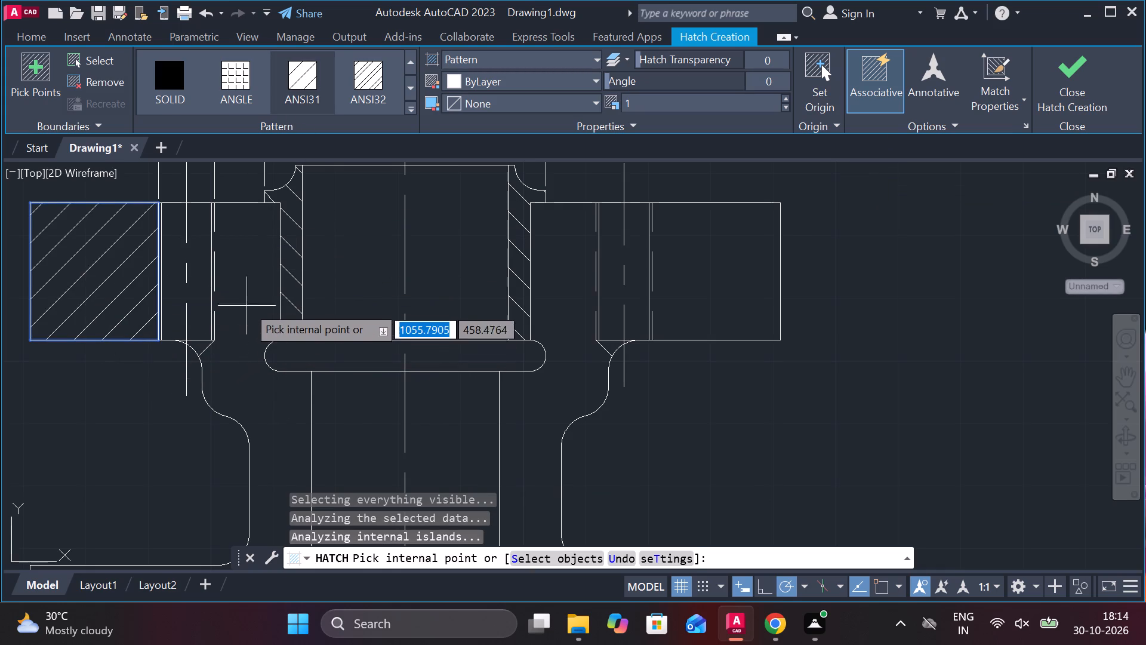
click(244, 283)
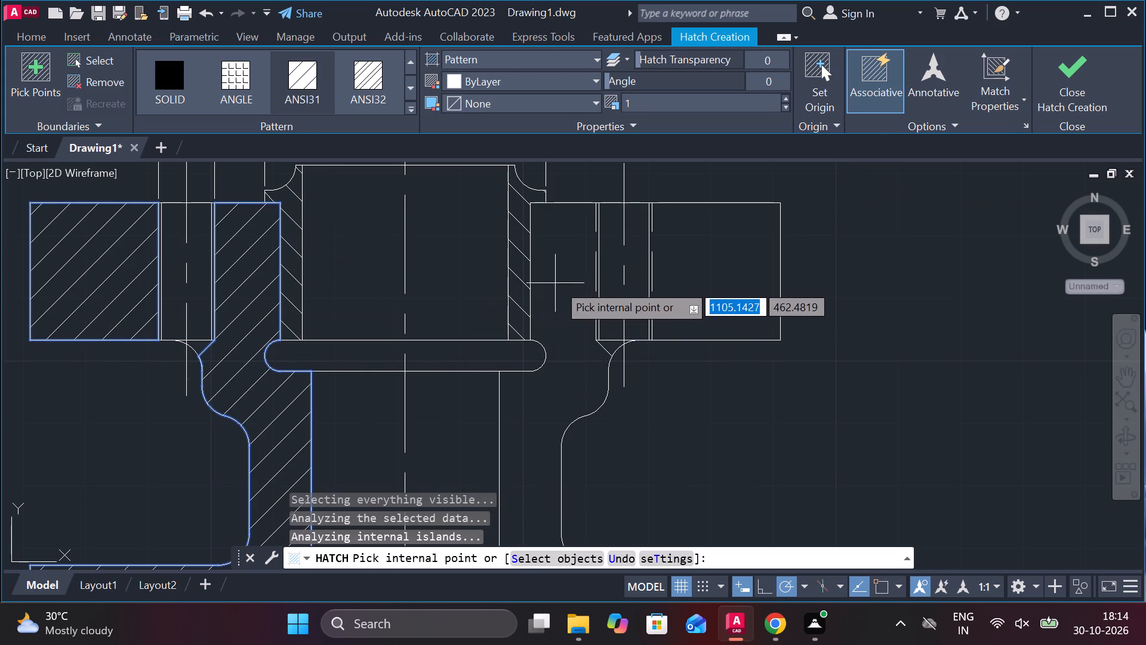
click(571, 300)
click(695, 281)
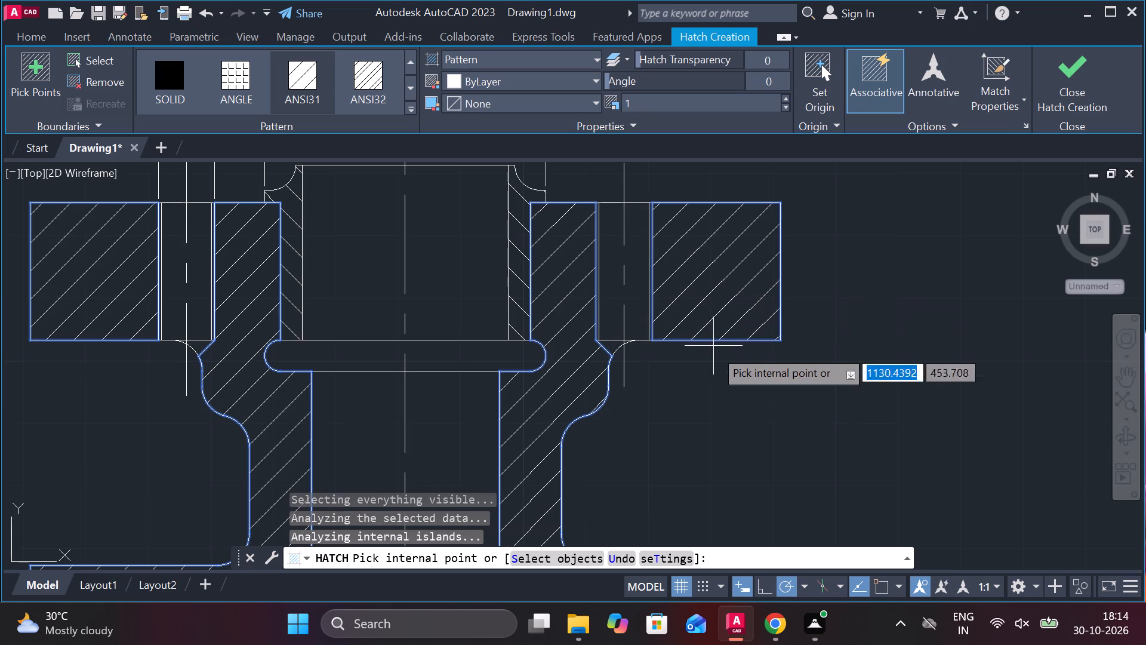
scroll(713, 393, down, 2)
scroll(691, 417, up, 4)
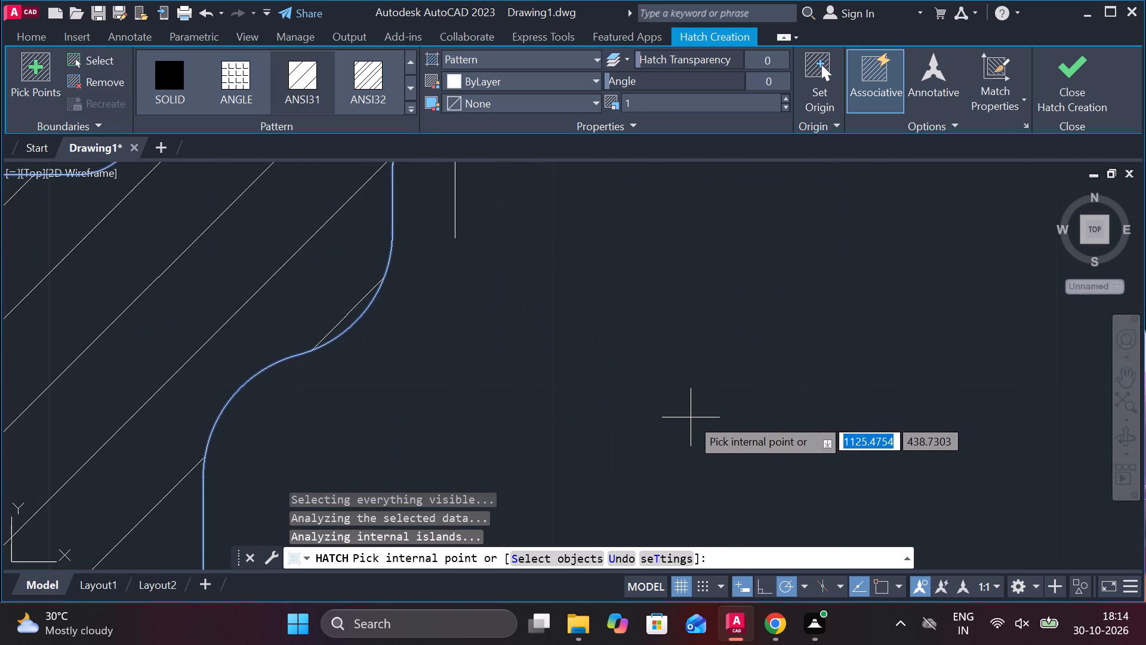
scroll(691, 411, down, 5)
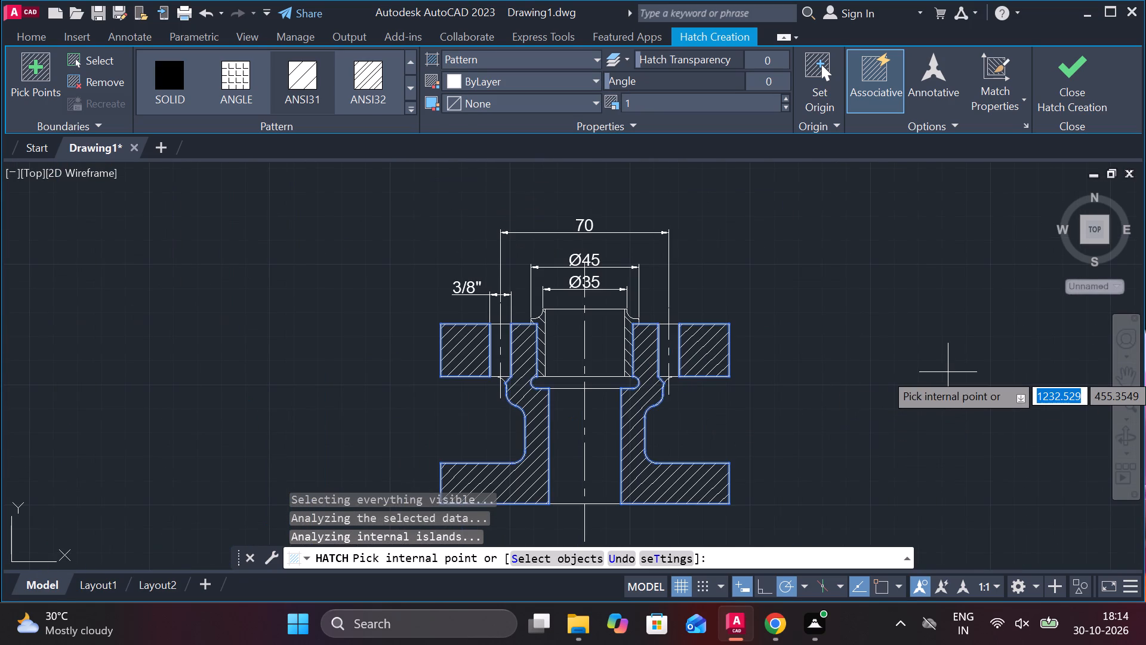
key(Escape)
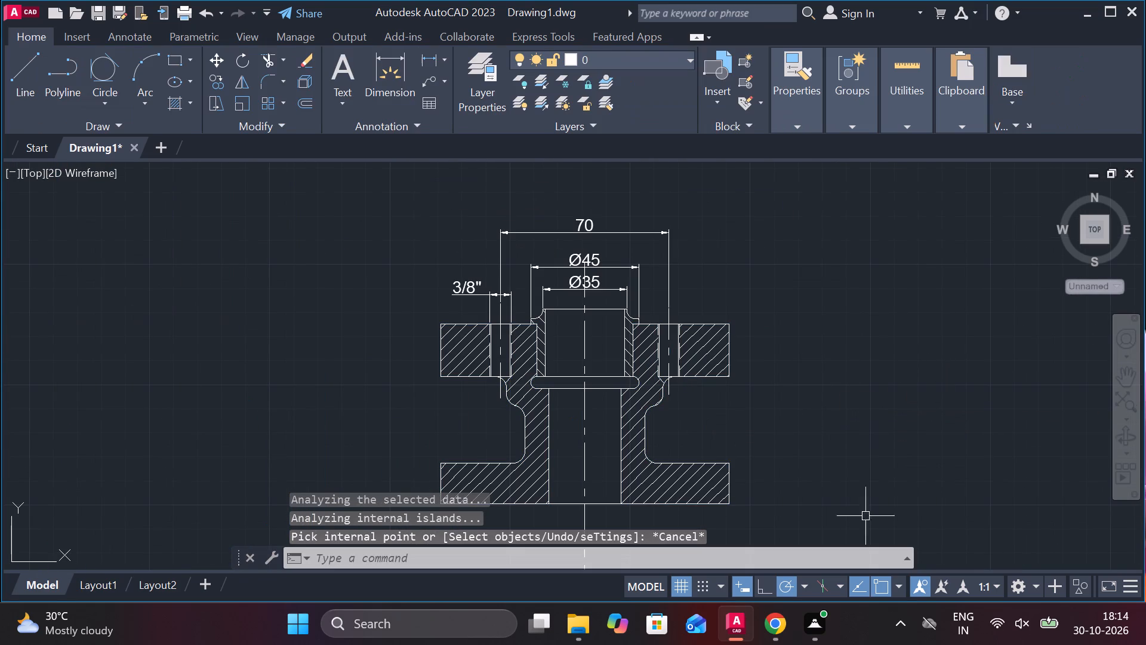
Dimension the sleeve's vertical height from its top edge to the groove's upper line, shifting the dimension line clear of the centre line.
click(435, 57)
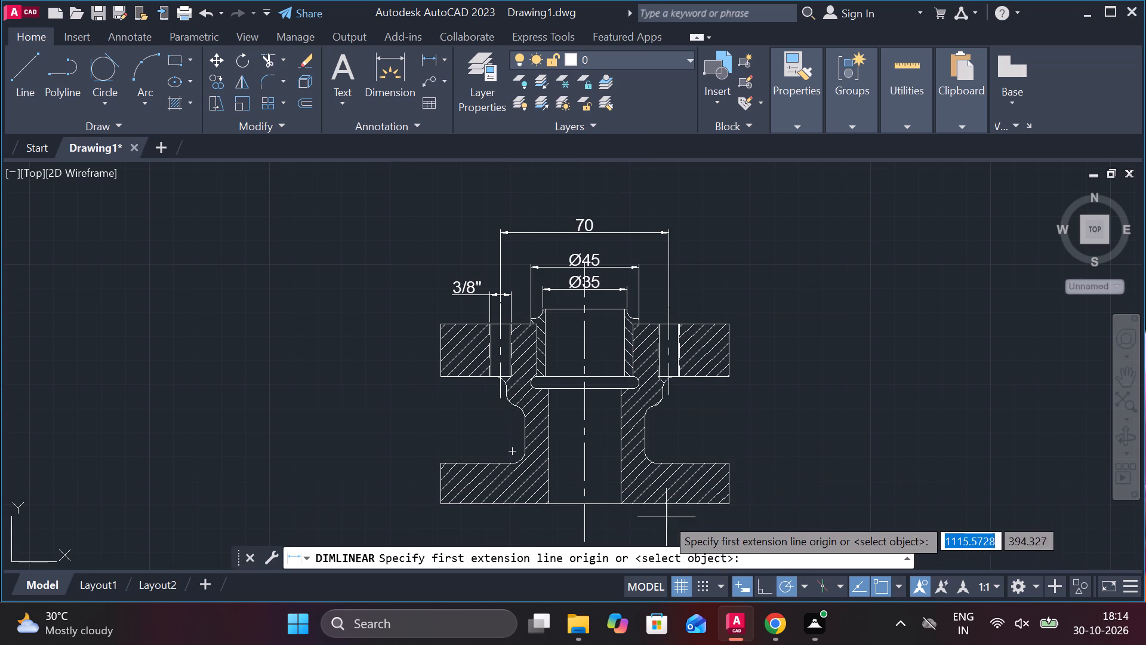
scroll(617, 458, up, 2)
scroll(578, 405, down, 2)
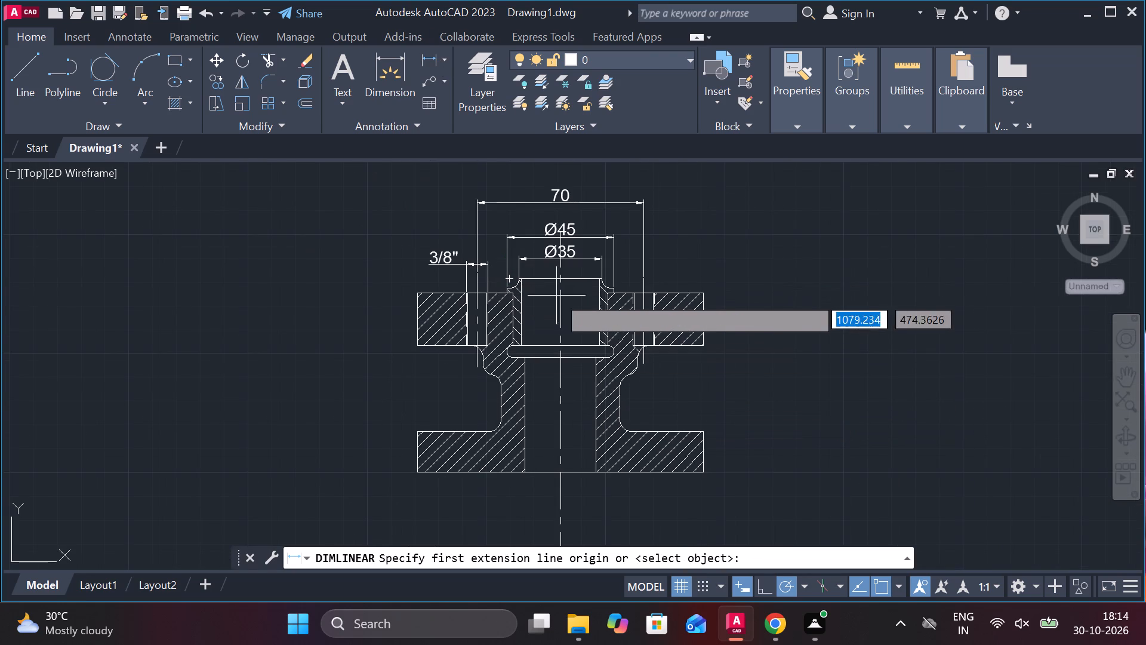
click(542, 280)
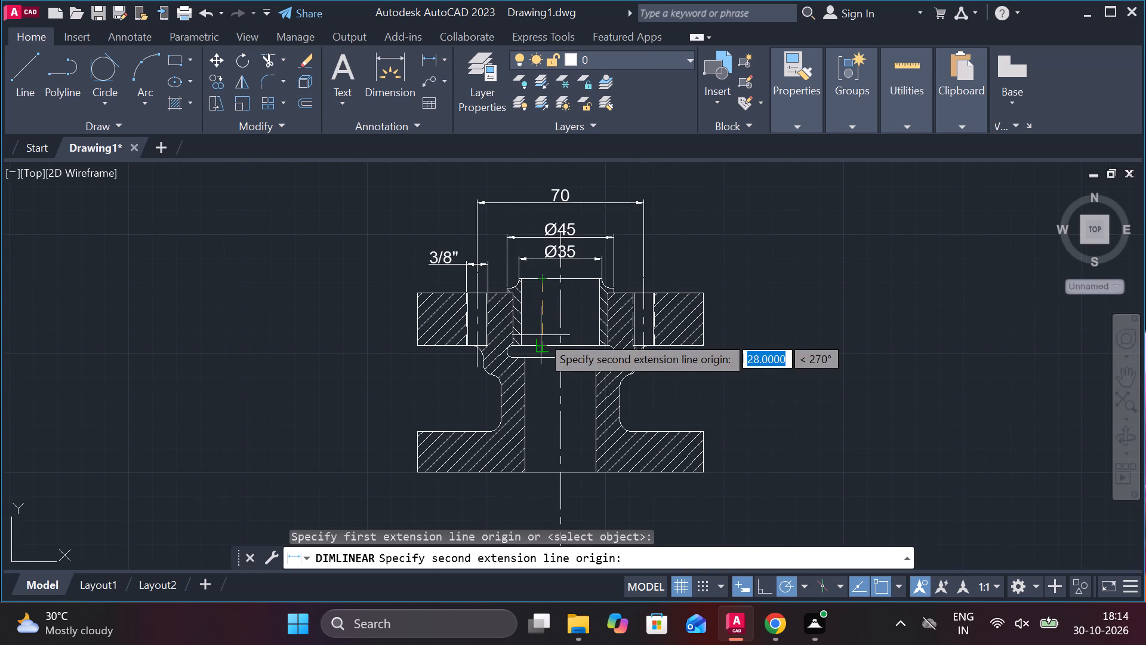
click(541, 349)
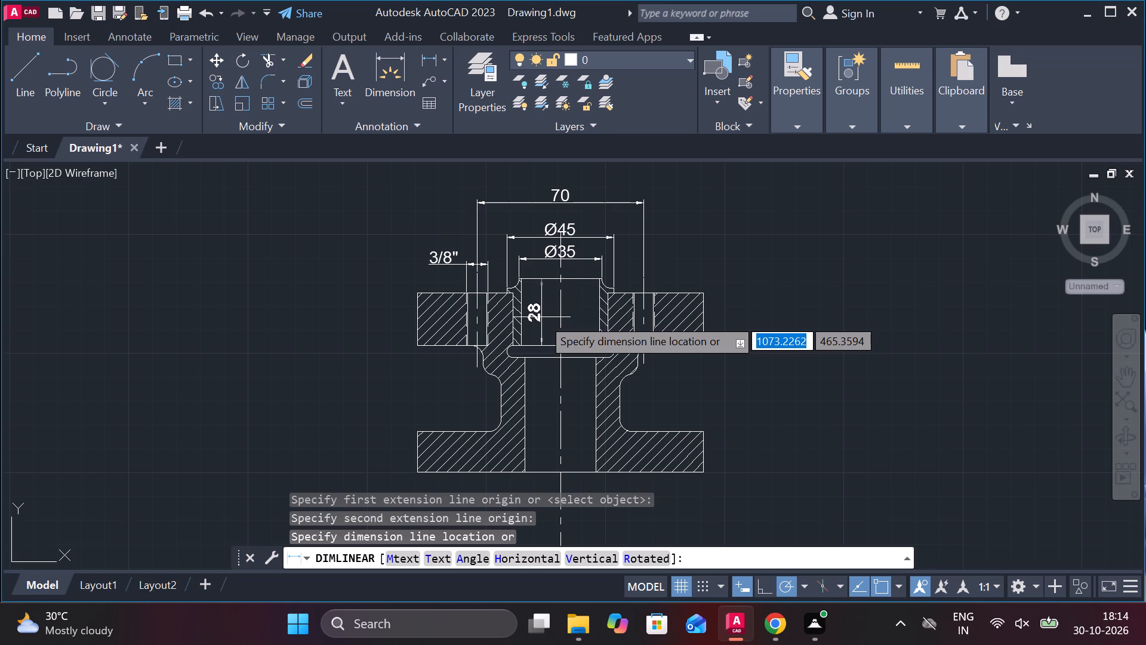
click(549, 317)
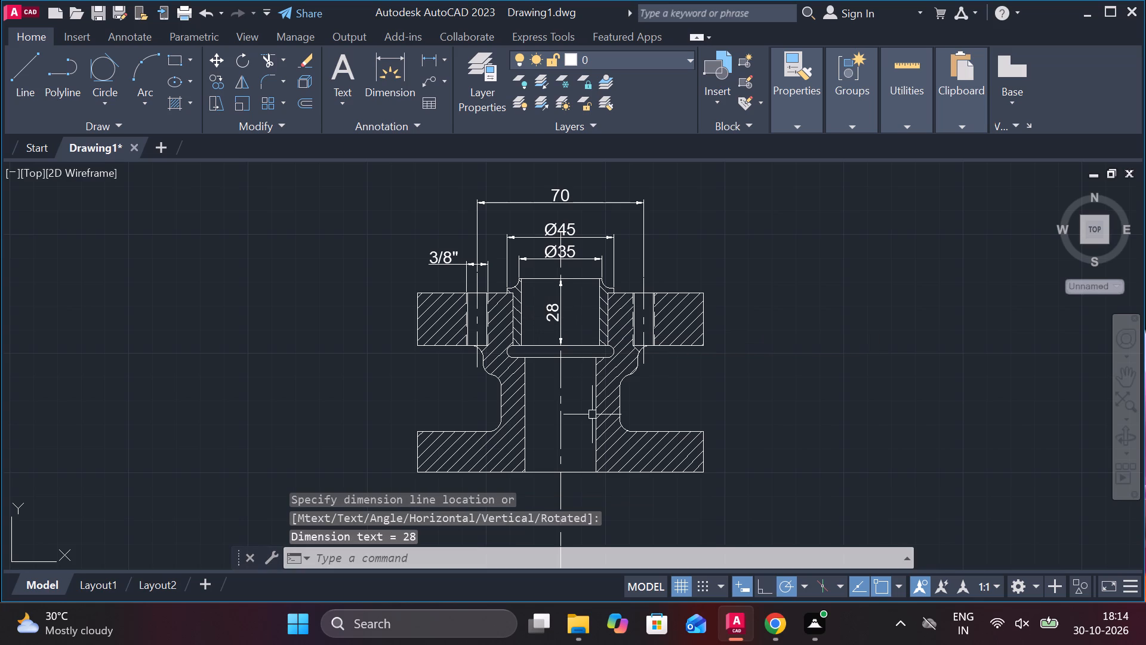
click(560, 312)
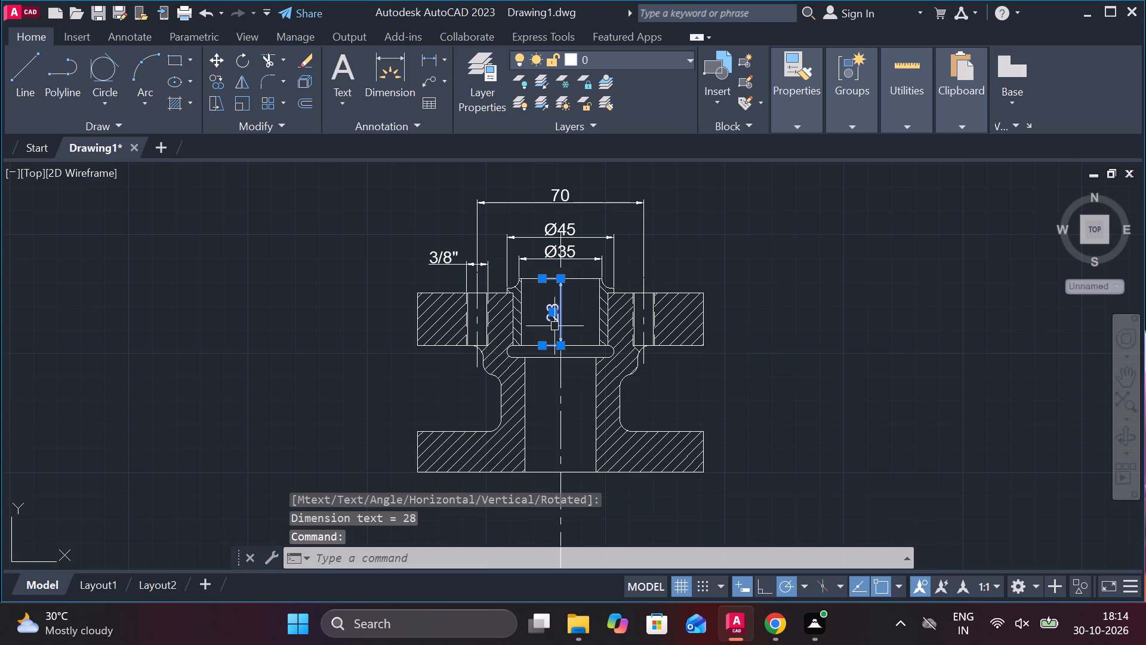
click(552, 316)
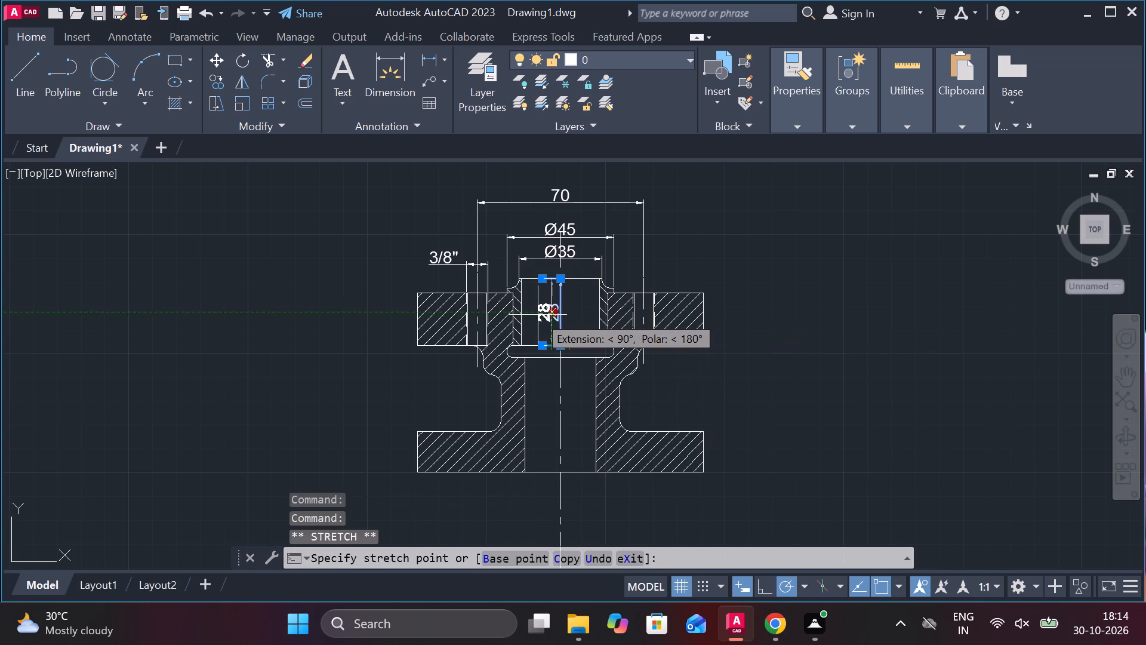
click(538, 315)
click(787, 321)
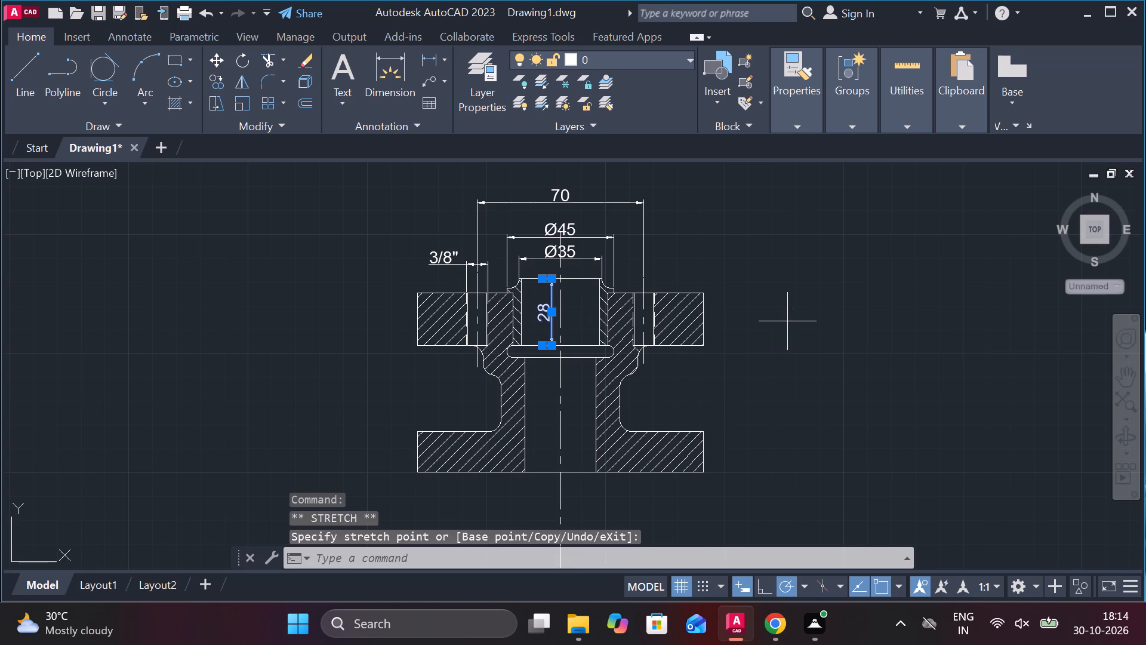
key(Escape)
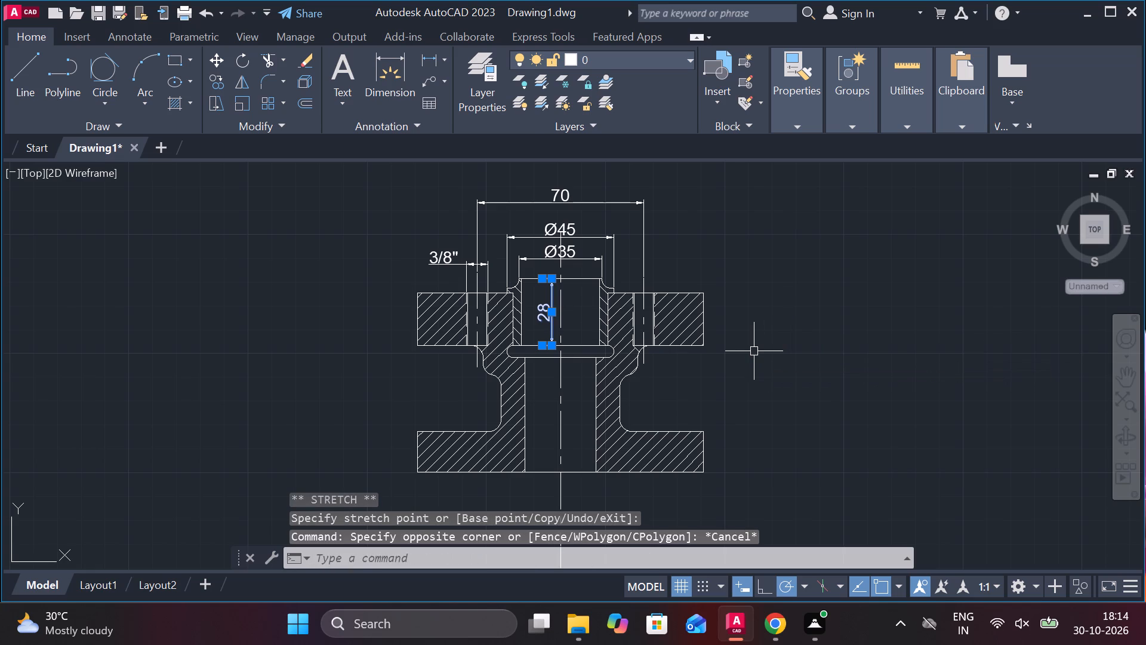
key(Escape)
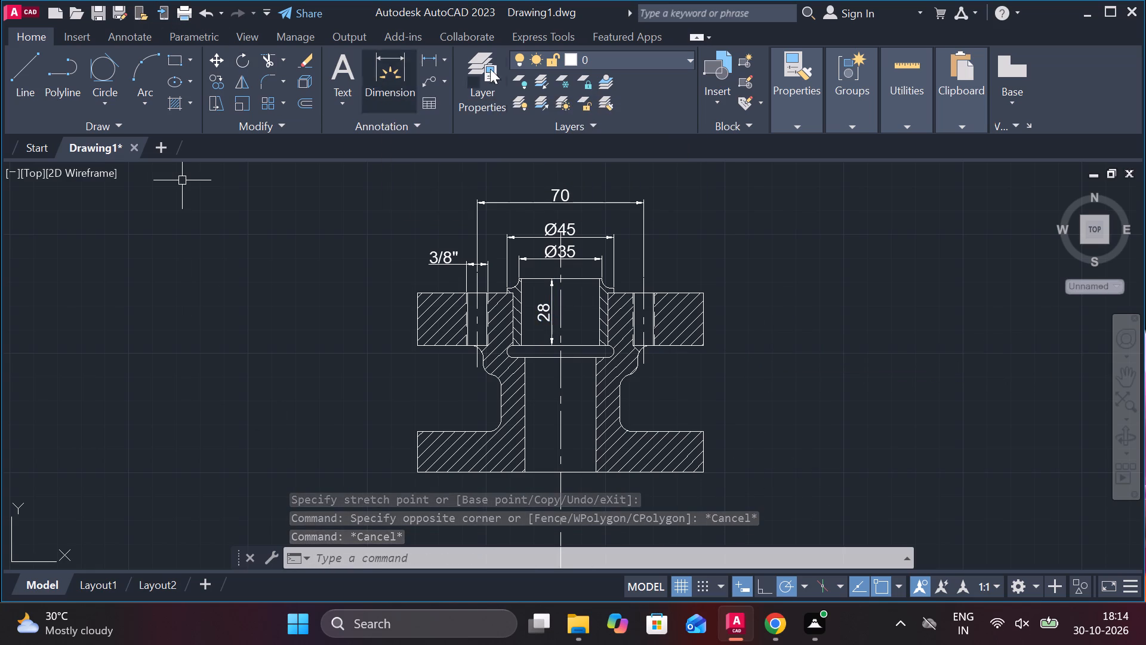
Dimension the horizontal distance between the sleeve's inner walls, with the dimension line inside the bore near its top edge.
click(427, 53)
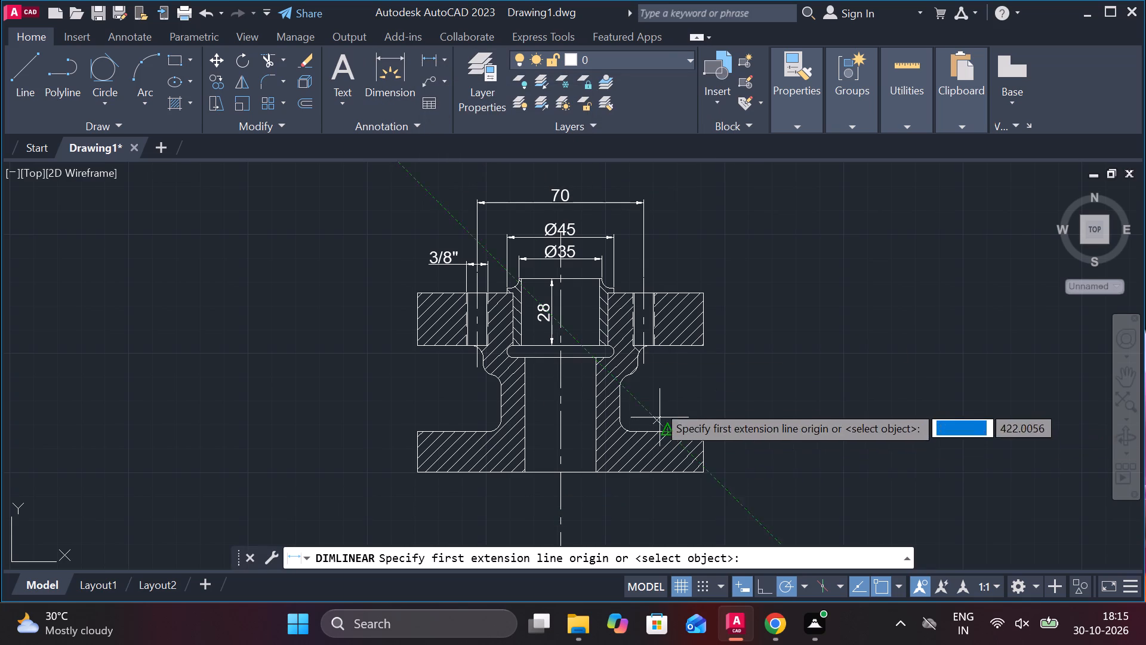
scroll(669, 396, up, 2)
scroll(669, 396, down, 1)
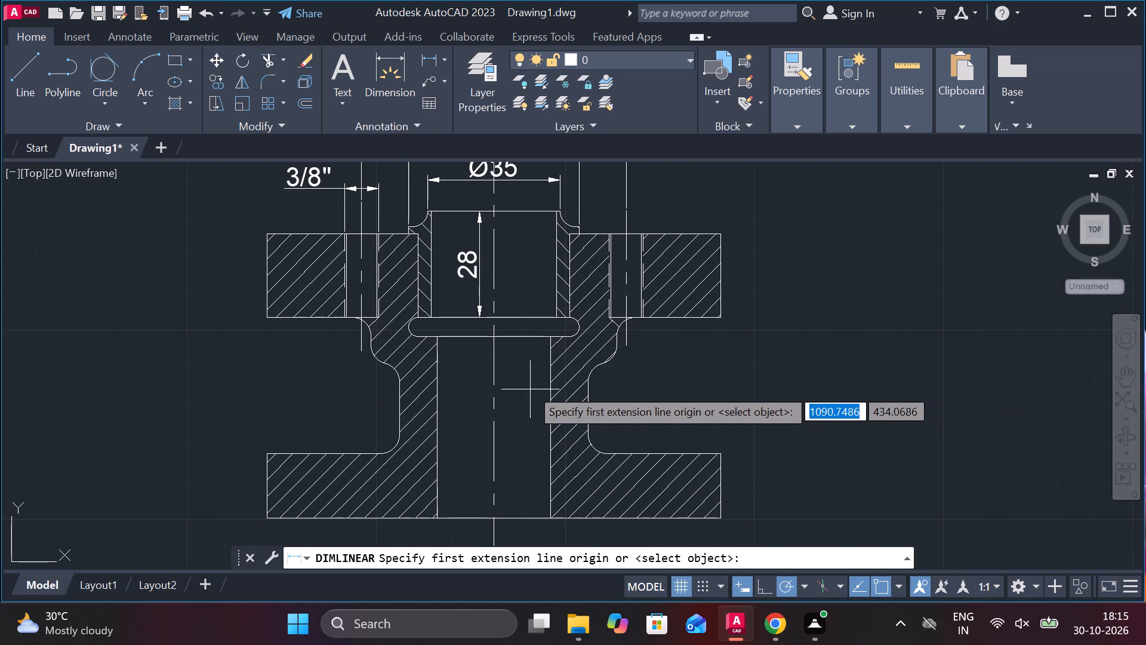
click(432, 273)
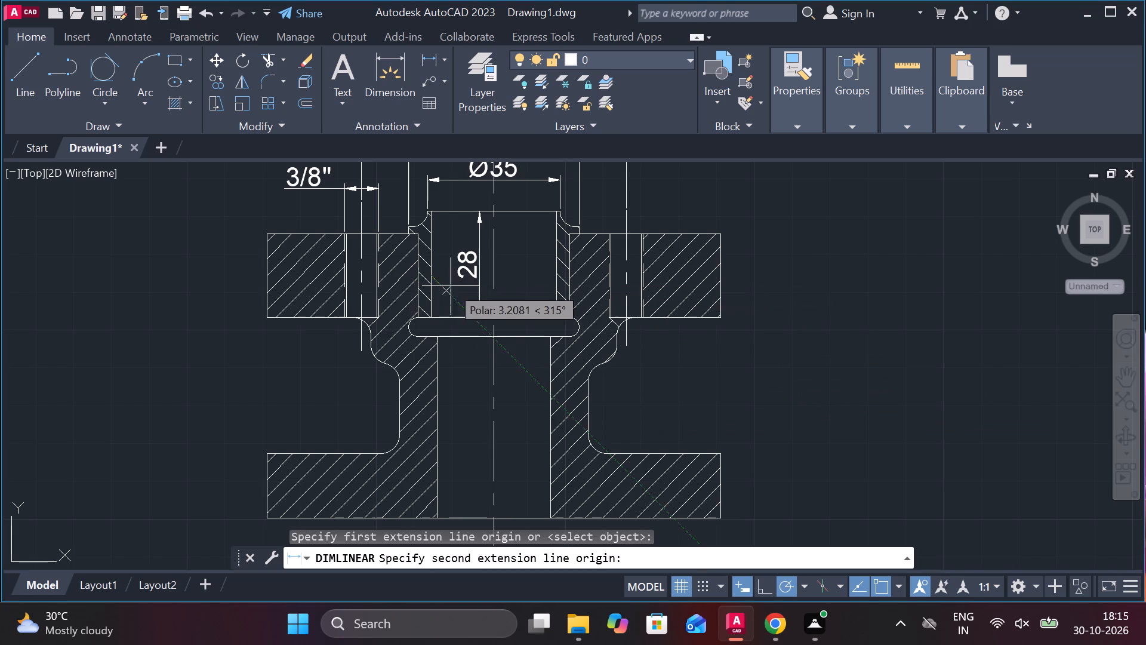
click(552, 278)
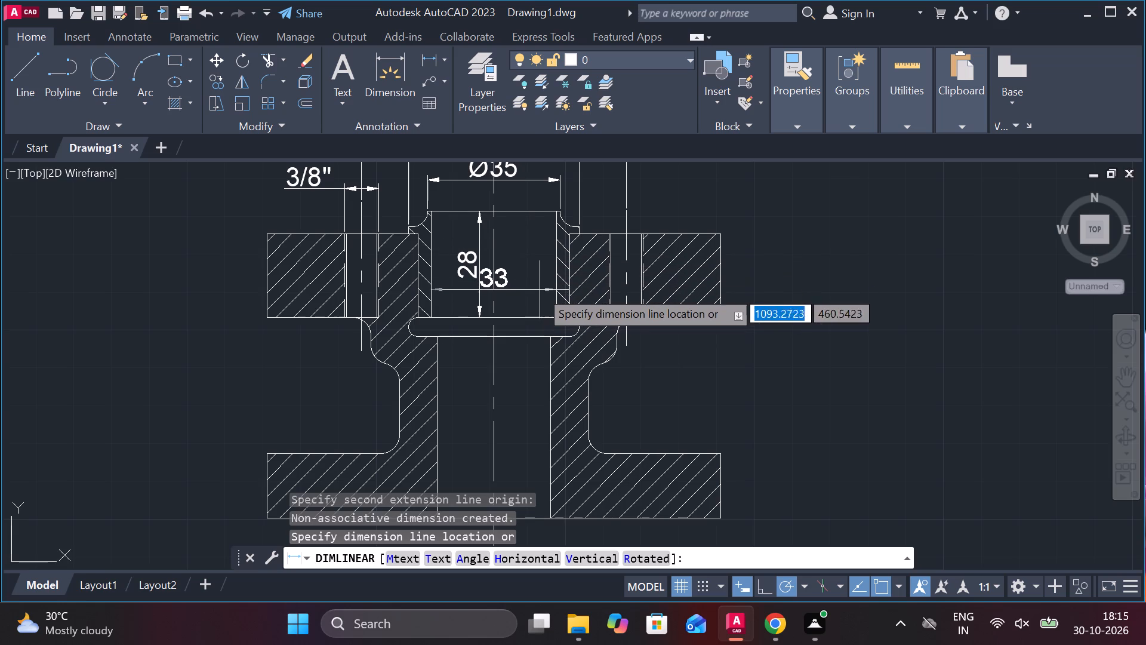
click(547, 241)
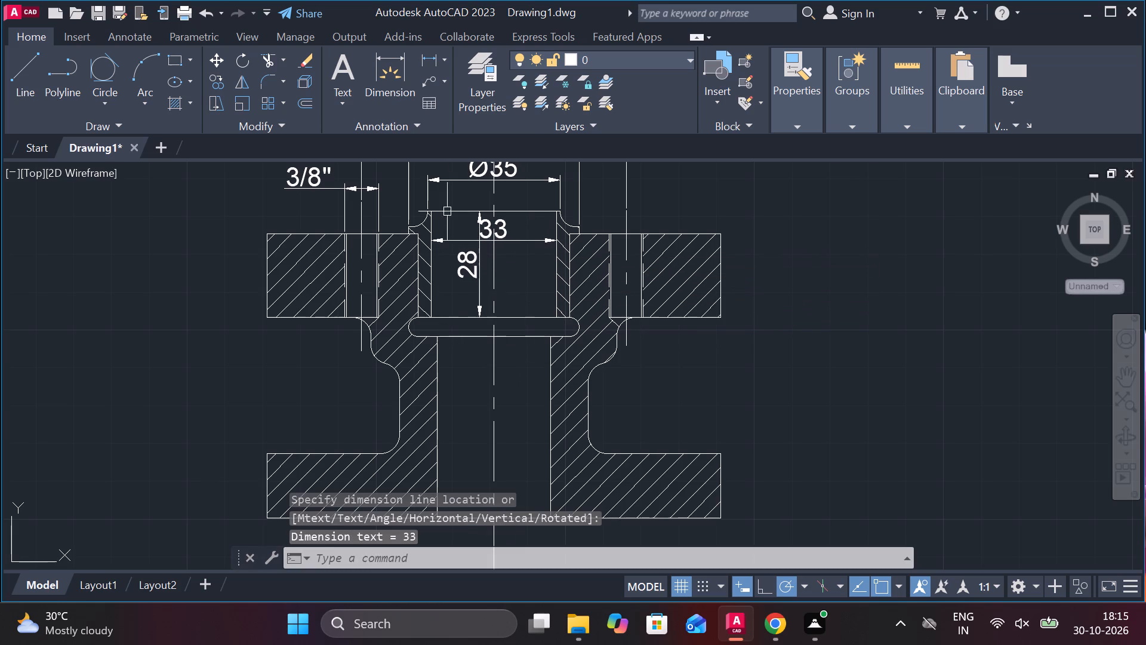
Dimension the horizontal distance between the sleeve's outer walls and raise the dimension line slightly above the groove.
click(430, 66)
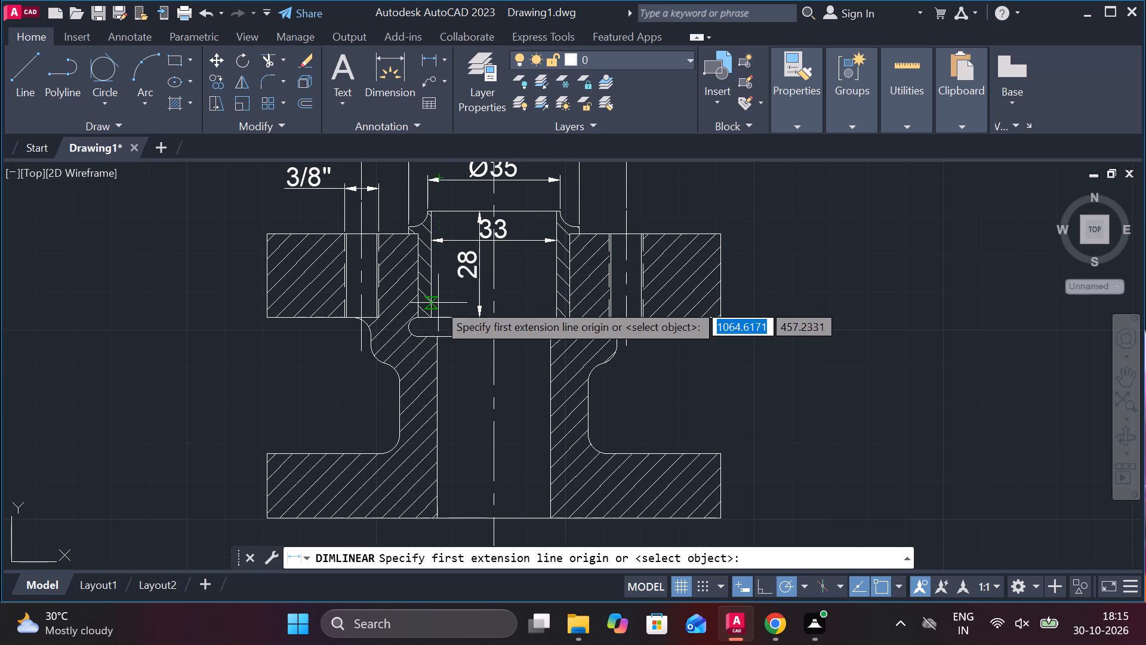
click(418, 297)
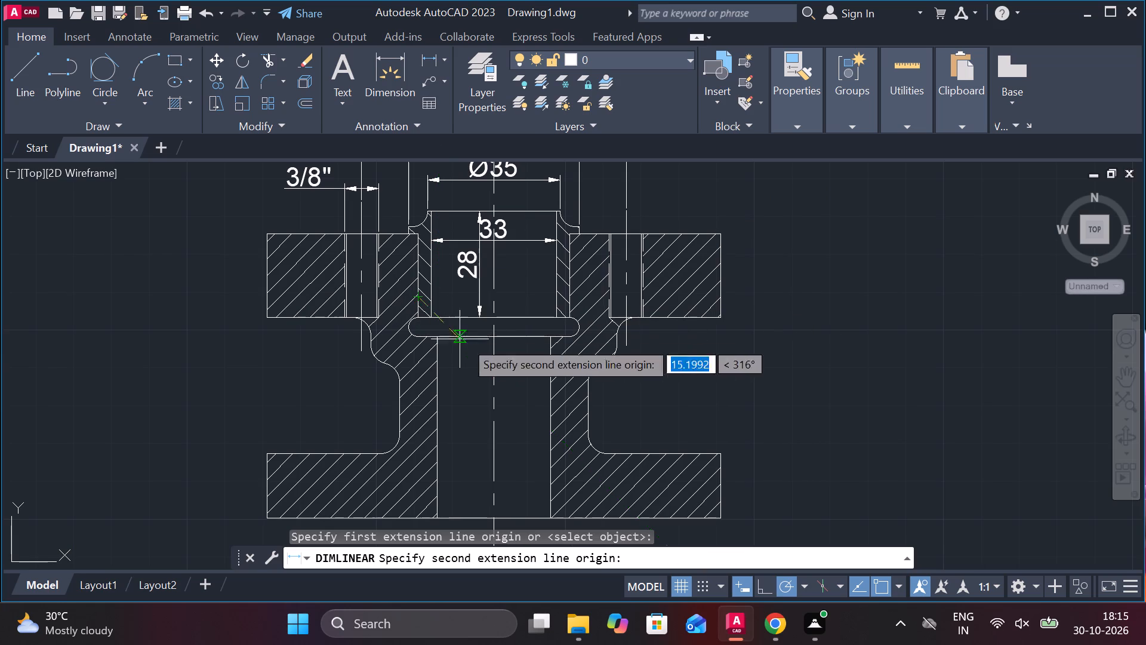
click(572, 293)
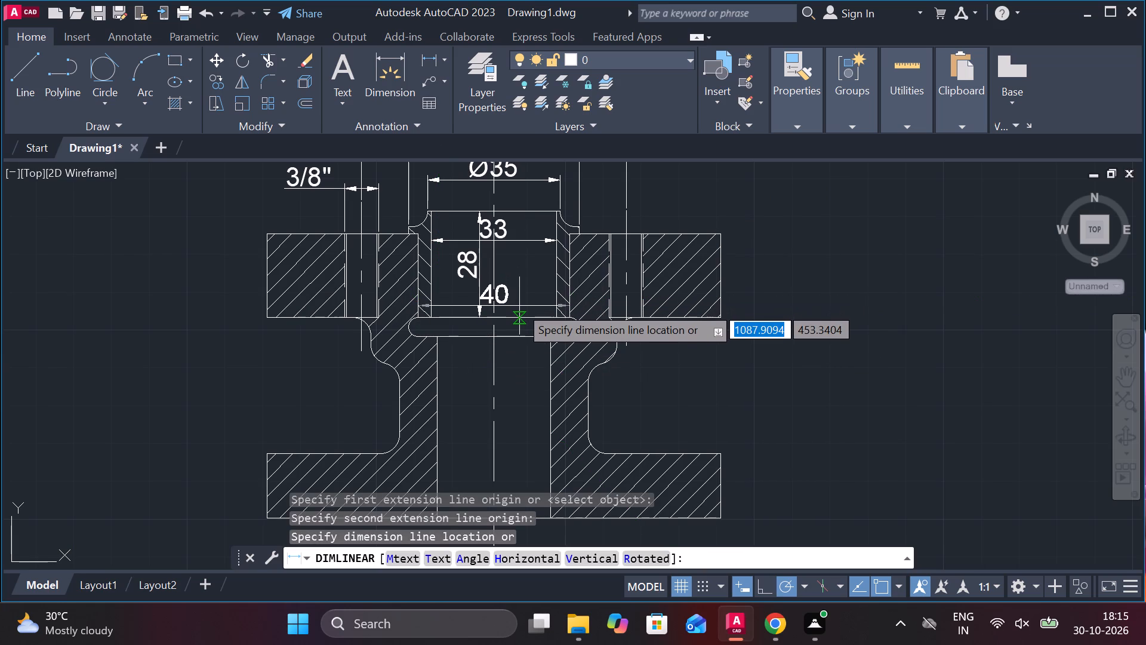
click(519, 306)
click(496, 306)
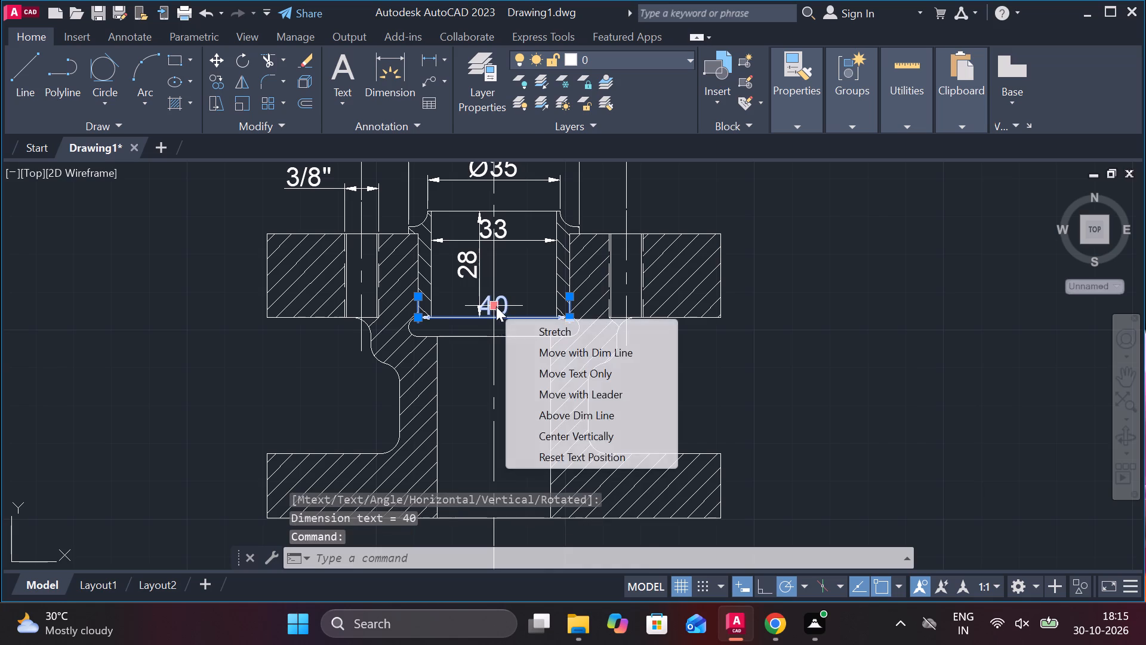
click(496, 305)
click(497, 292)
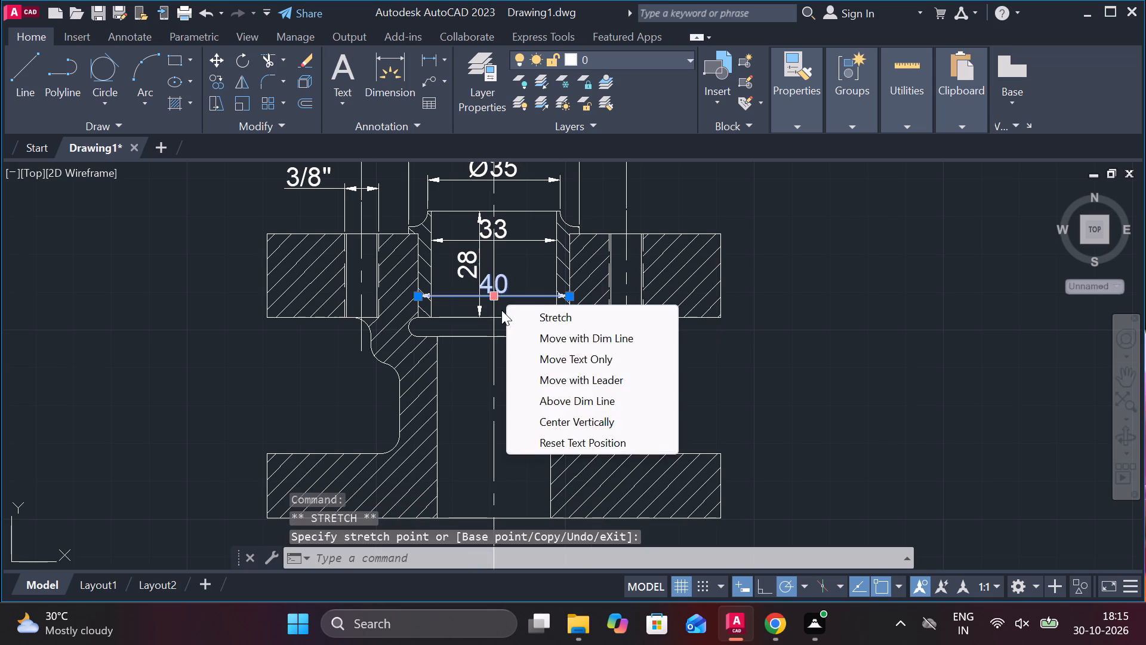
key(Escape)
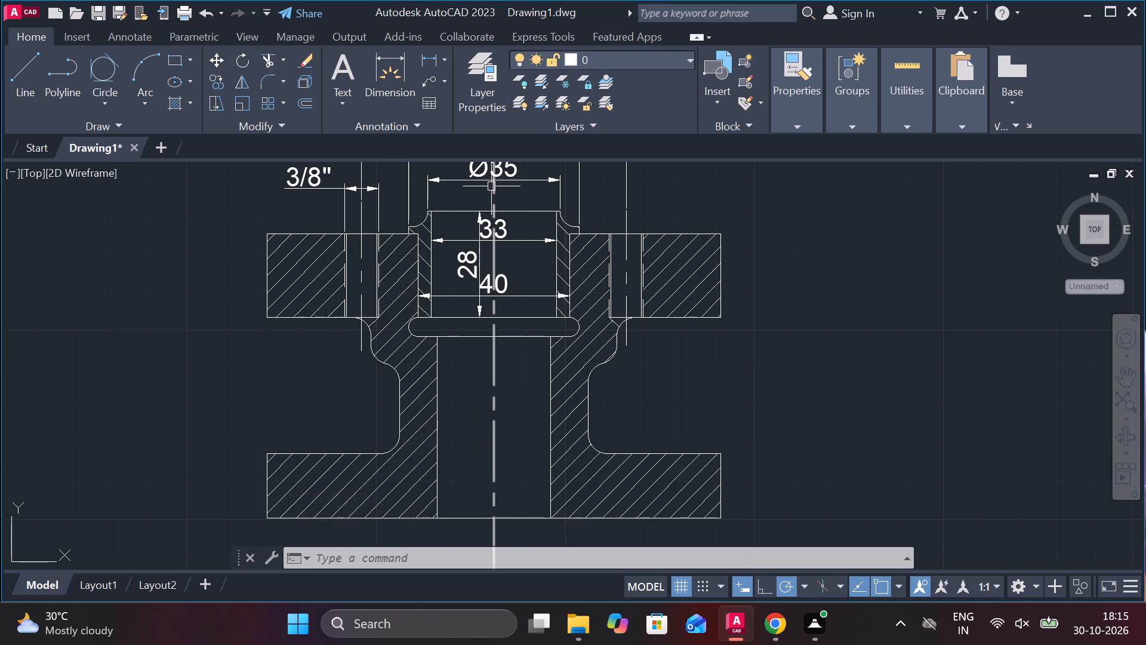
Dimension the horizontal distance between the body's outer walls just below the upper flange, with the dimension line below the rounded groove.
click(426, 64)
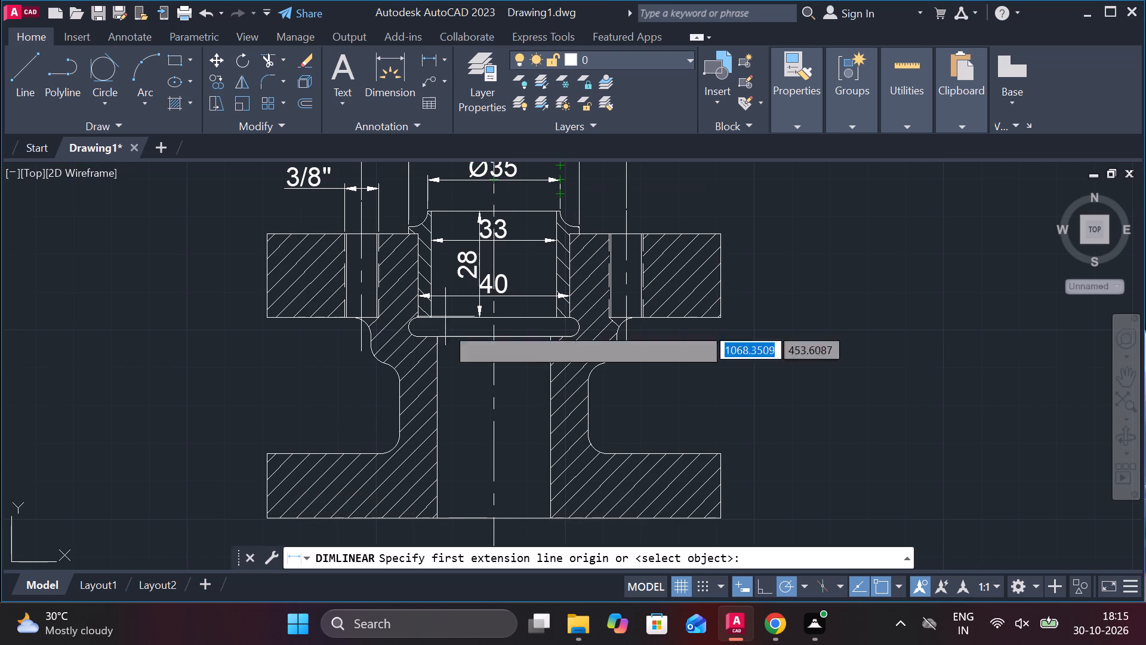
scroll(368, 365, up, 2)
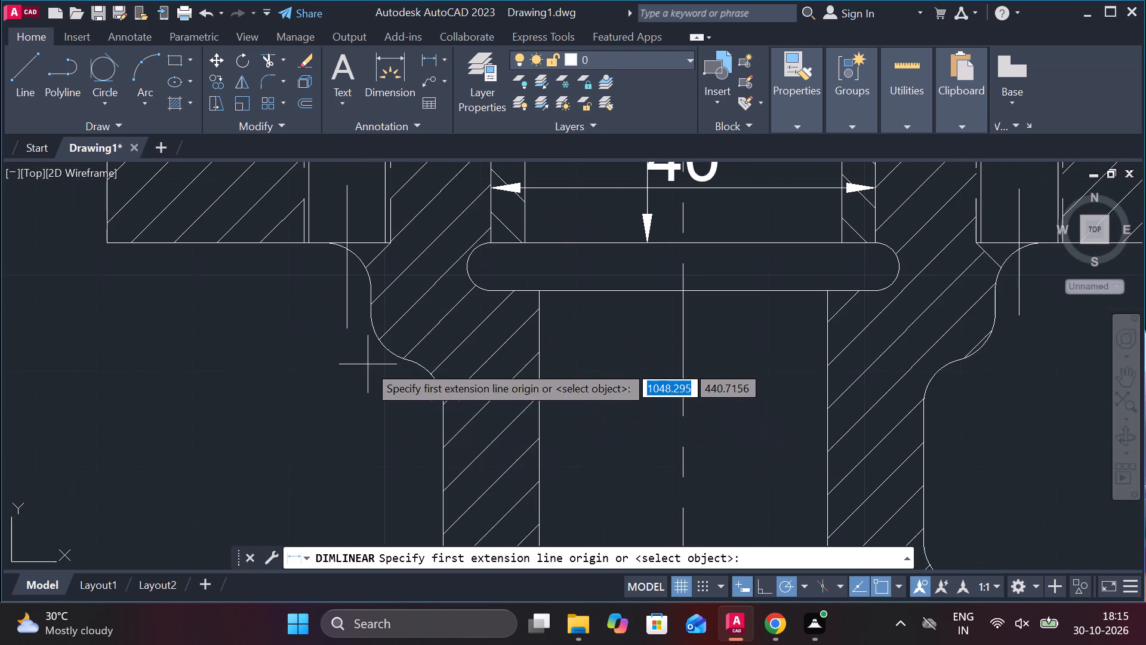
click(366, 302)
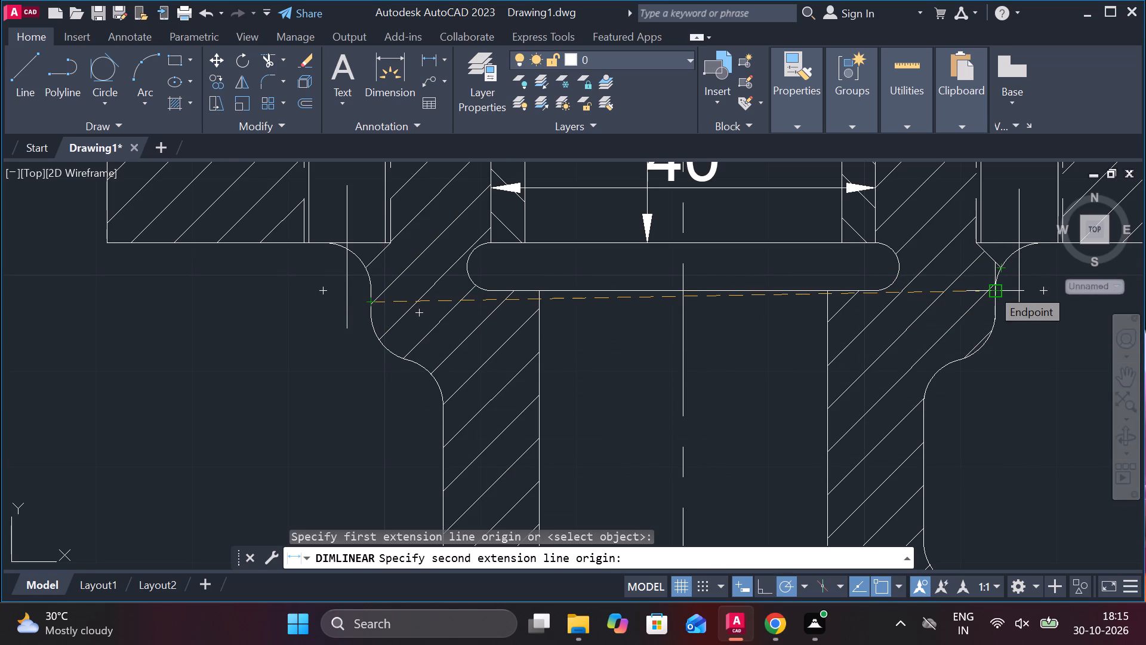
click(991, 299)
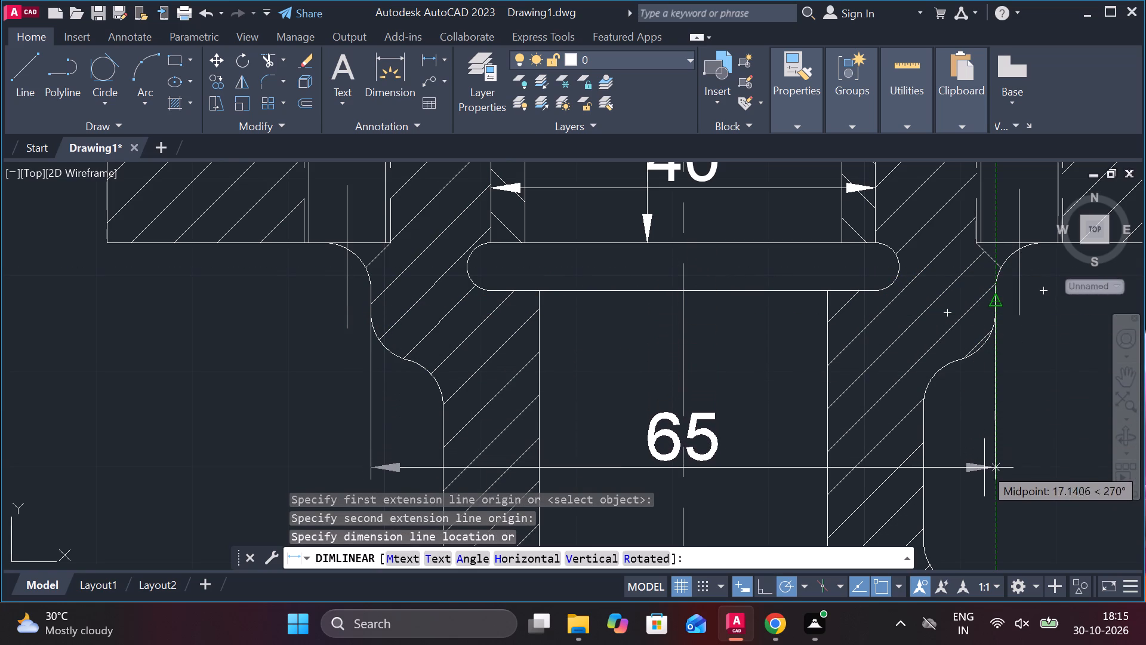
scroll(985, 469, down, 3)
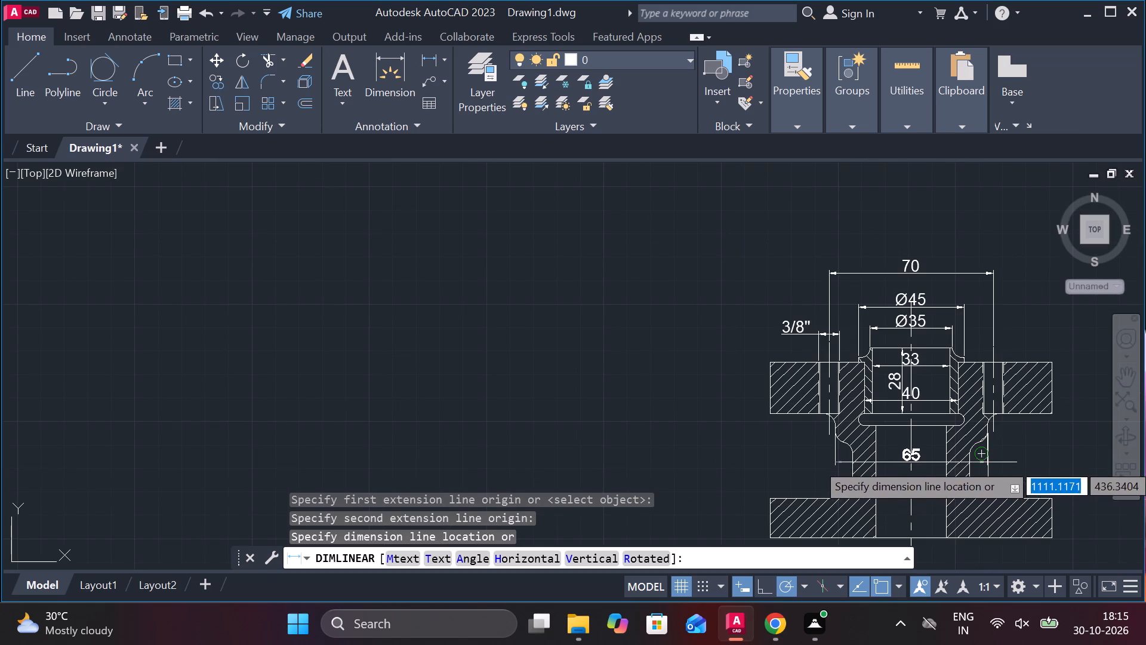
click(990, 468)
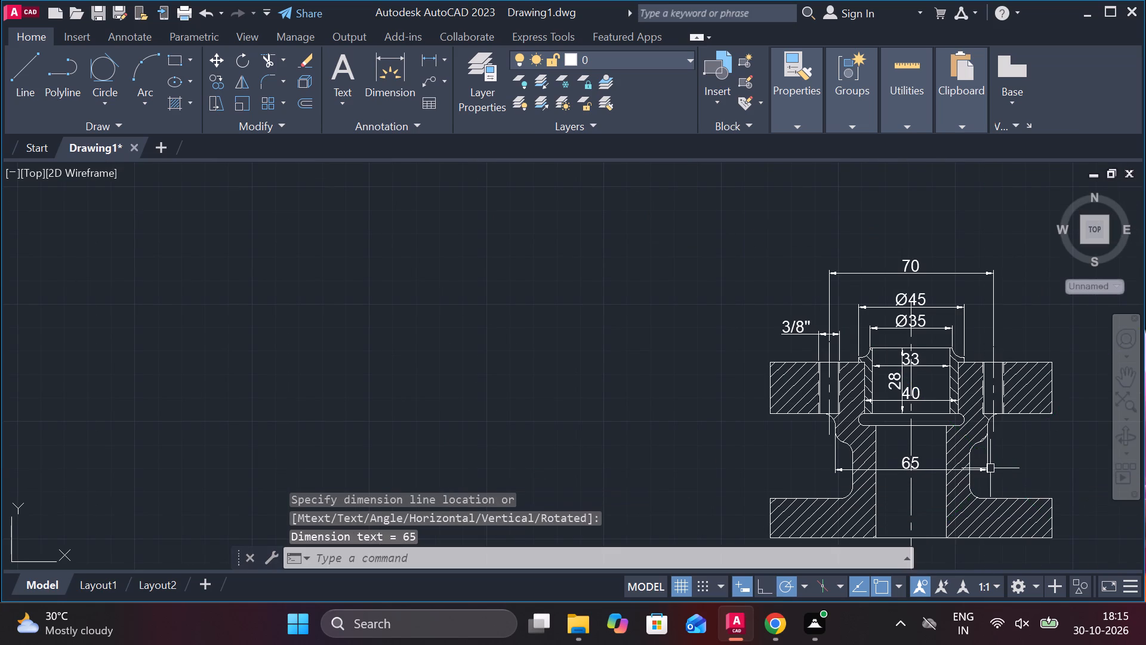
Add a diameter symbol in front of the 65 dimension text.
double_click(911, 463)
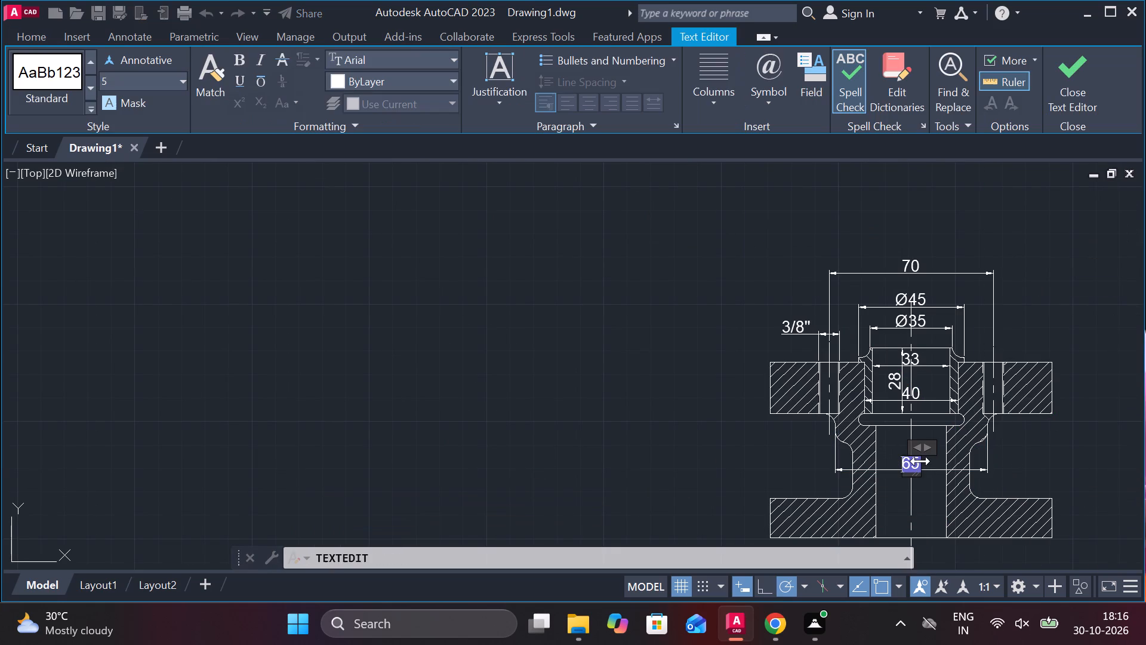
click(769, 104)
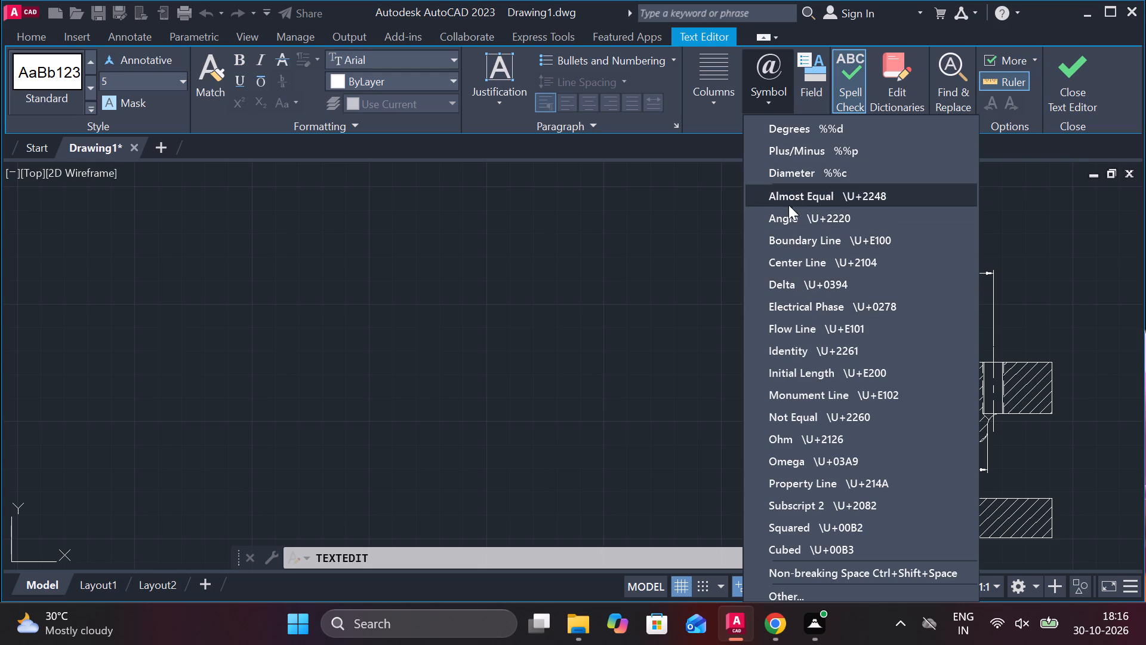
click(796, 174)
click(646, 353)
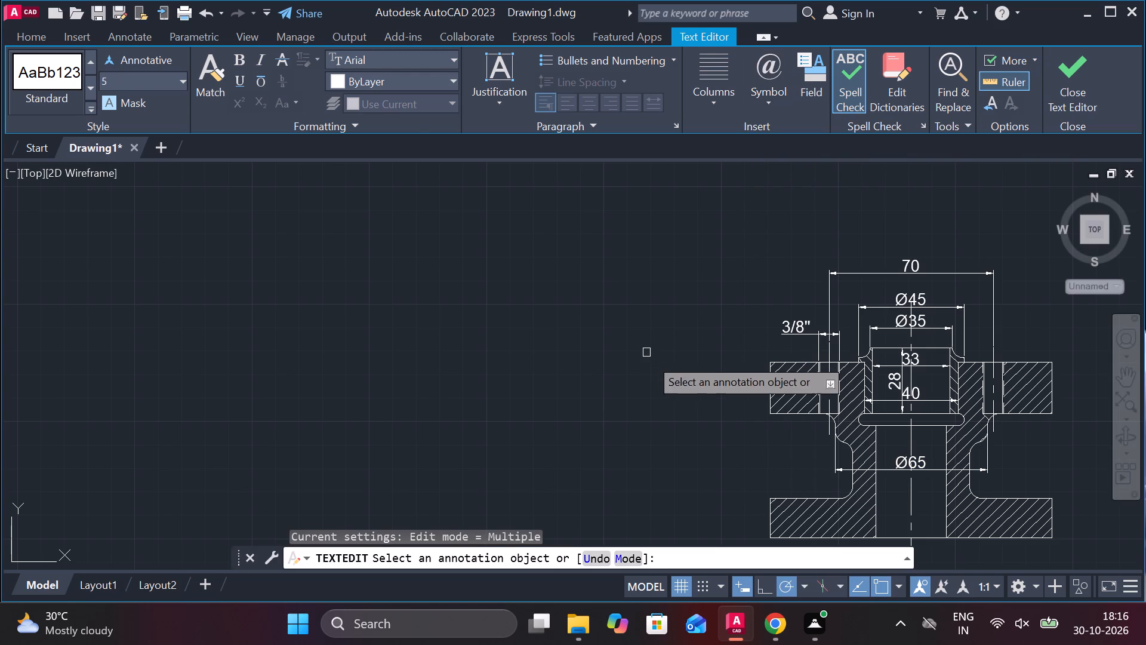
scroll(820, 468, down, 2)
scroll(942, 386, up, 2)
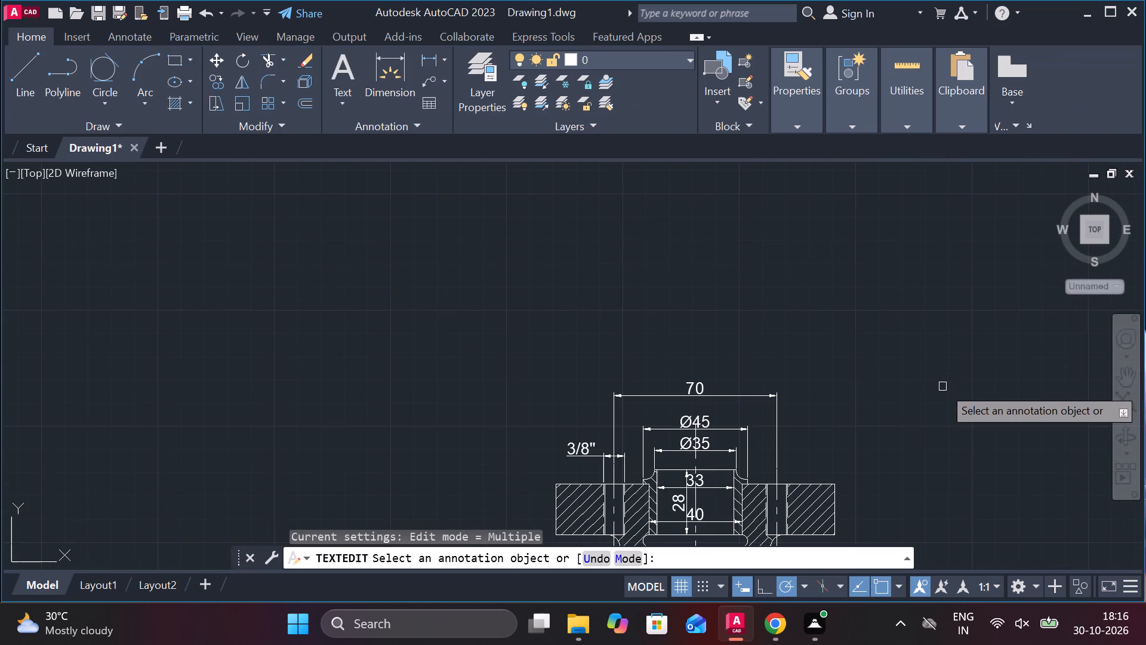
scroll(674, 259, down, 2)
scroll(690, 364, up, 3)
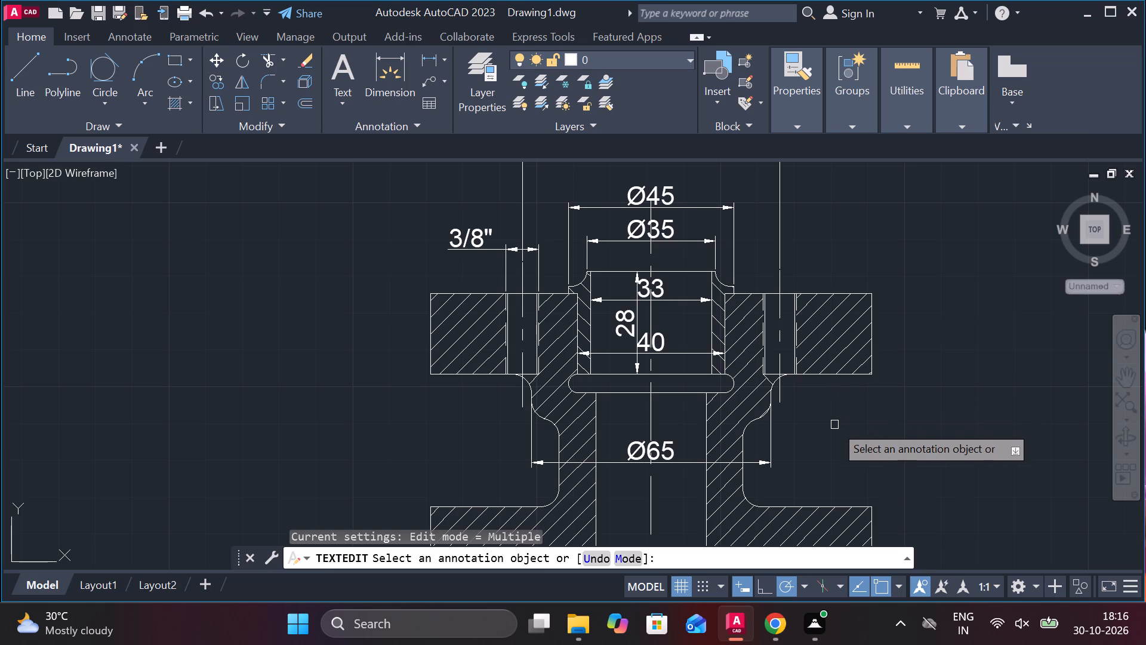
key(Escape)
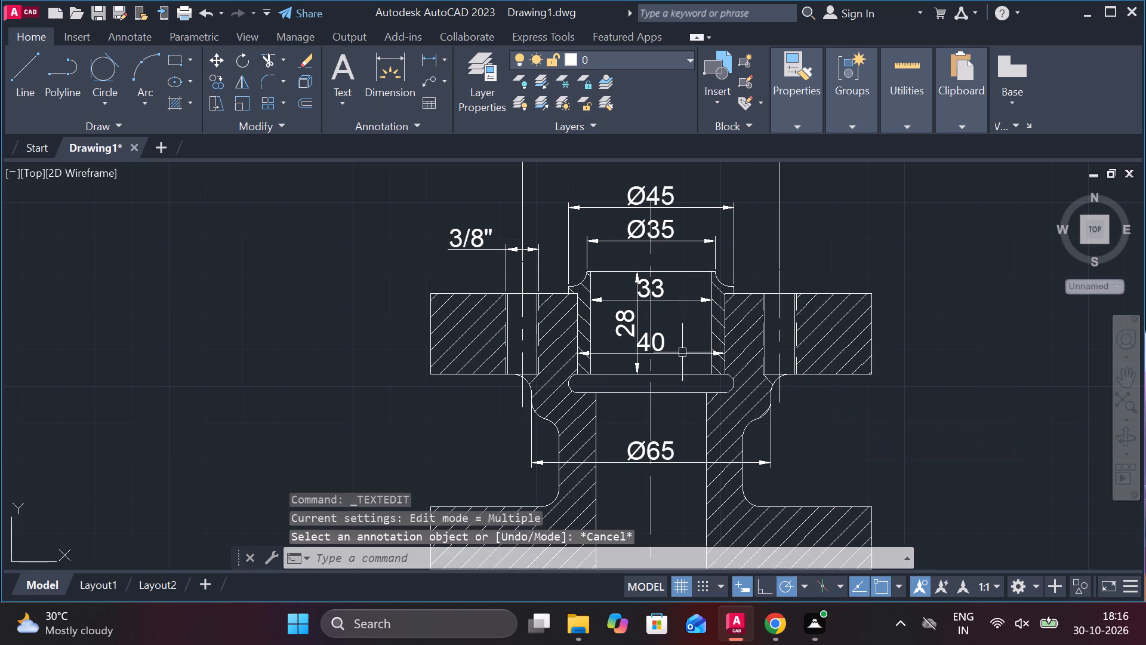
Dimension the horizontal distance between the outer walls of the narrow neck, with the dimension line just above the lower flange.
click(432, 53)
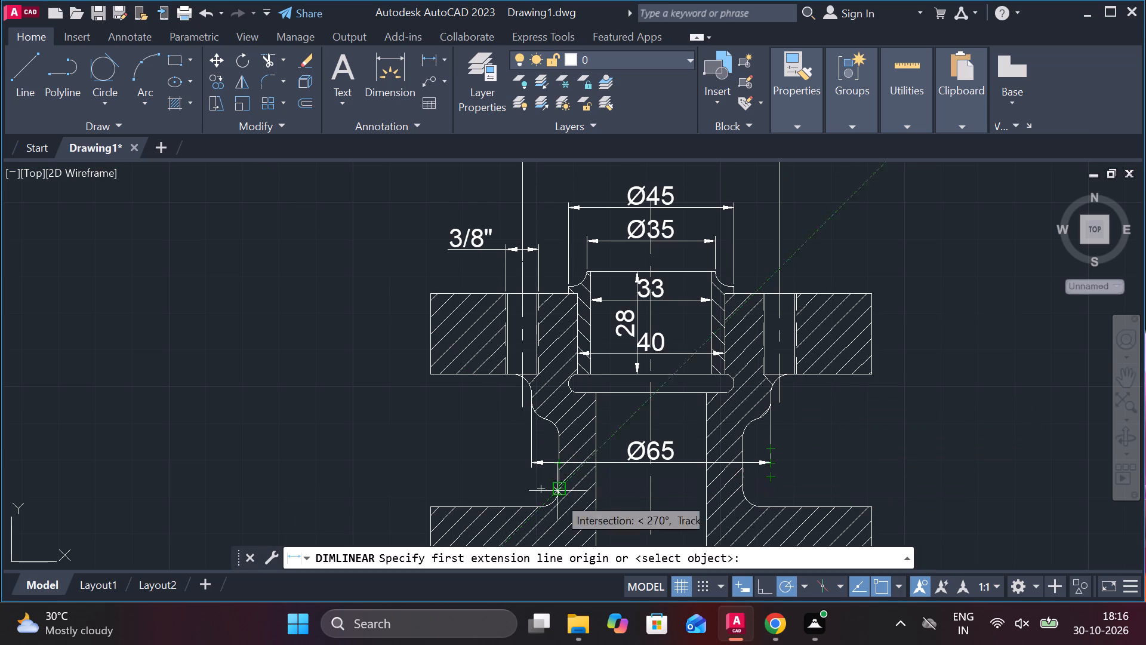
click(560, 468)
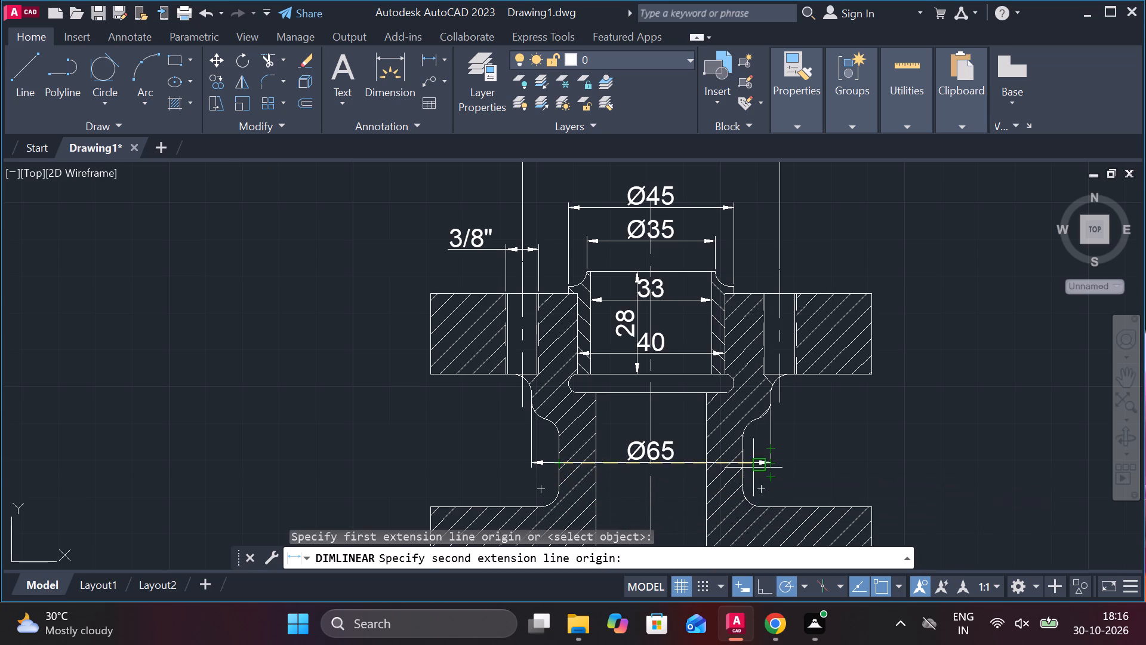
click(748, 465)
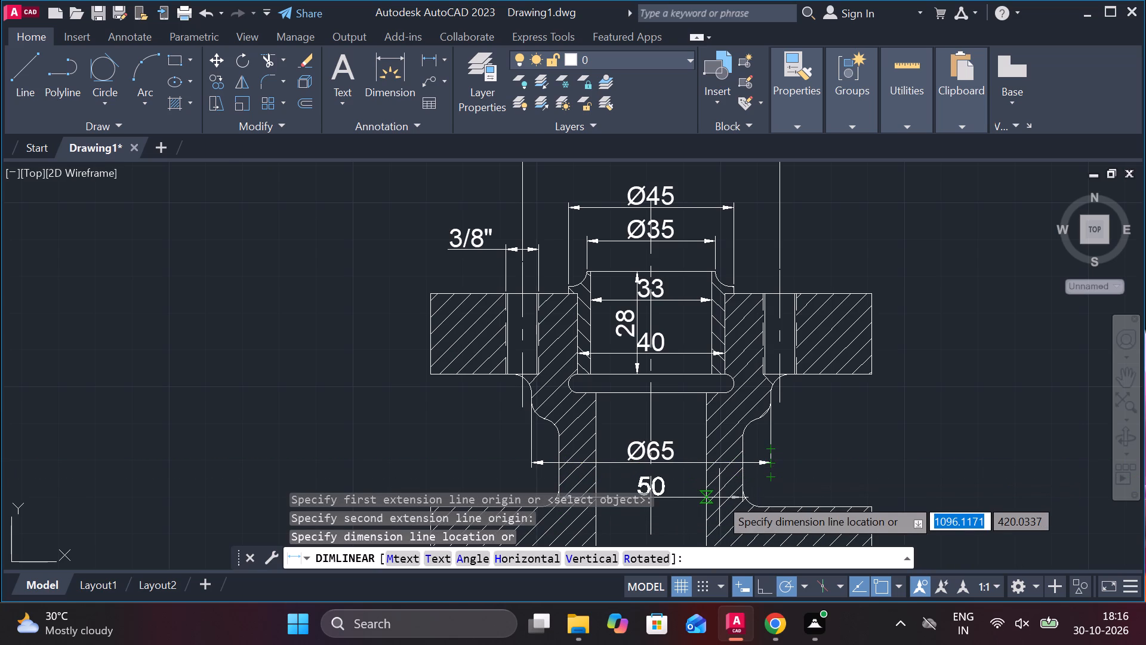
click(669, 493)
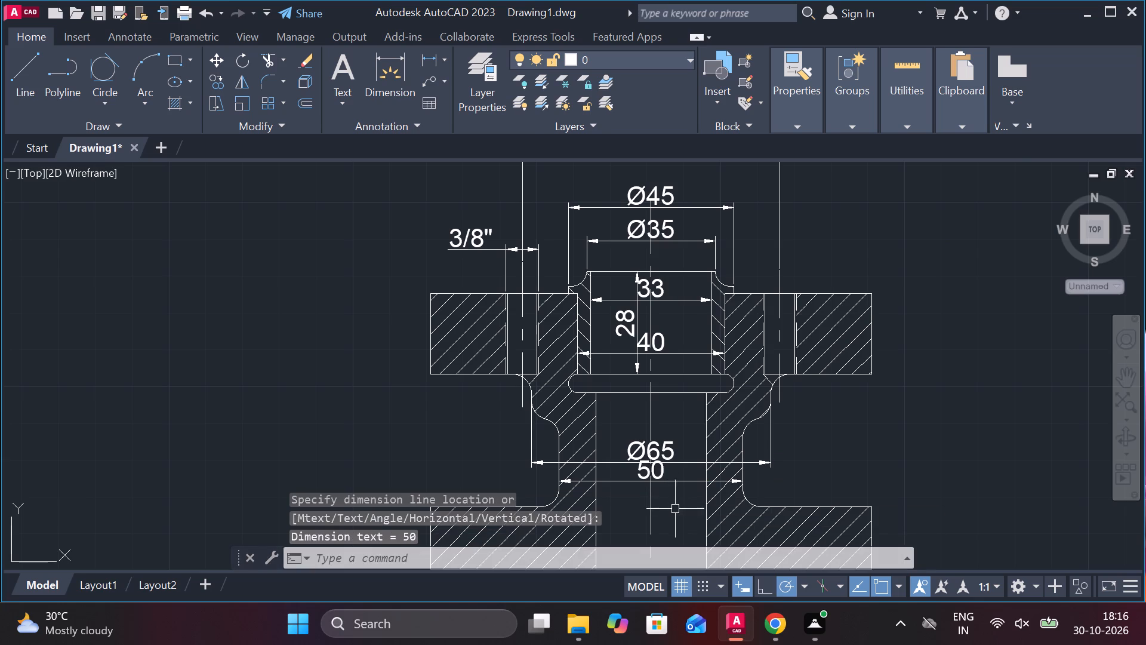
Raise the Ø65 dimension line to clear the neck width dimension beneath it.
click(659, 450)
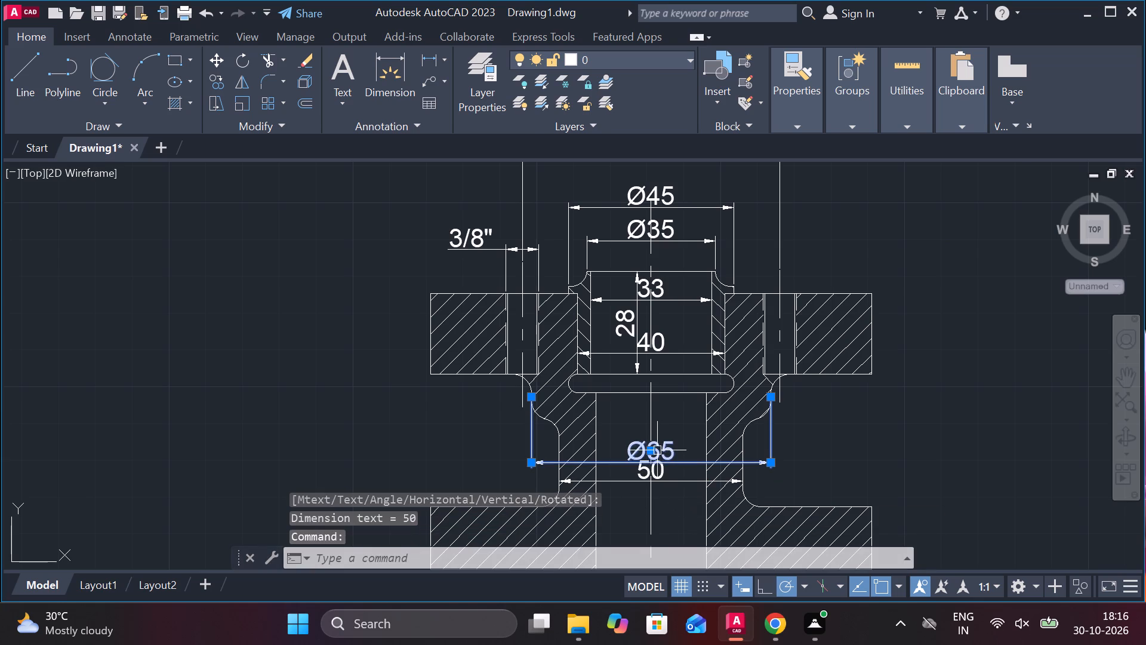
click(648, 451)
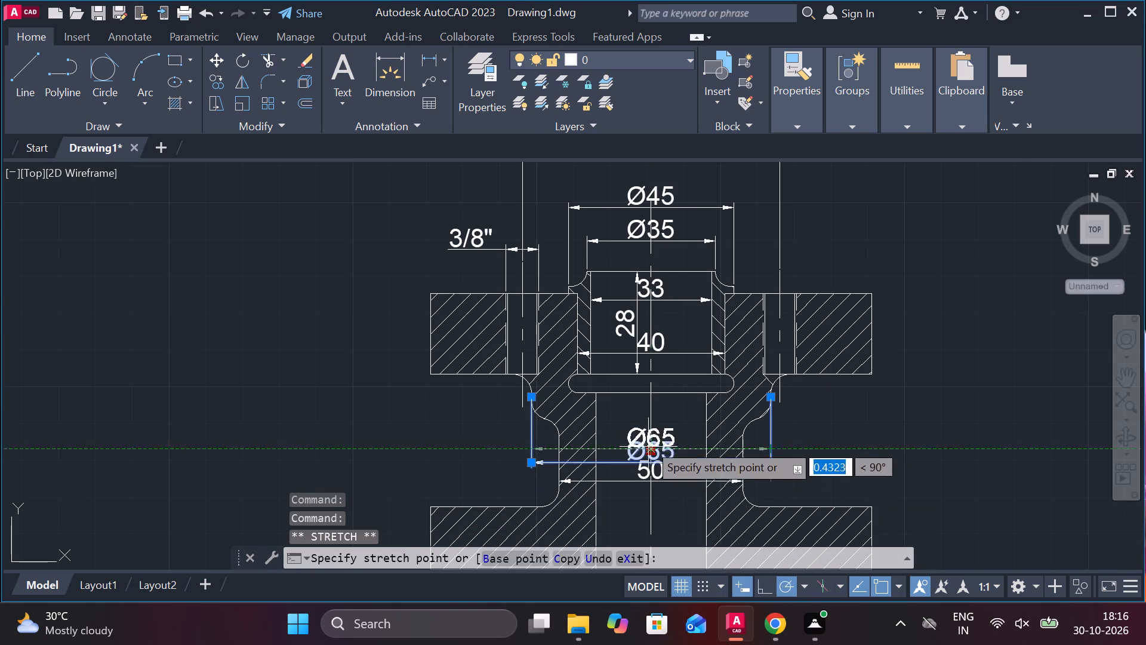
click(649, 439)
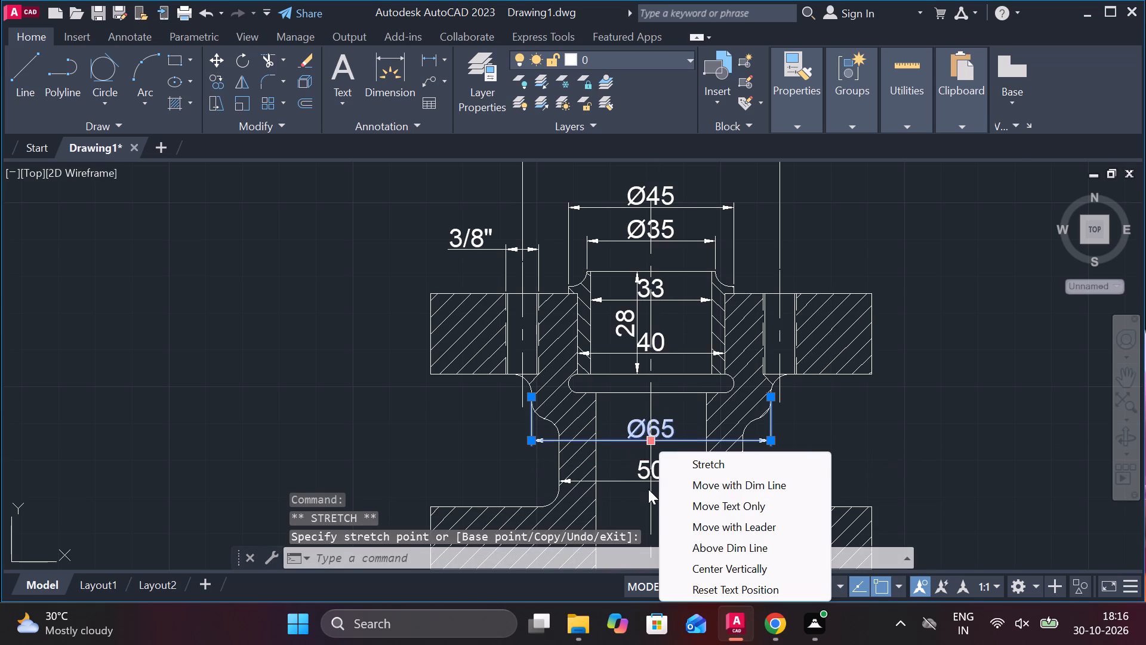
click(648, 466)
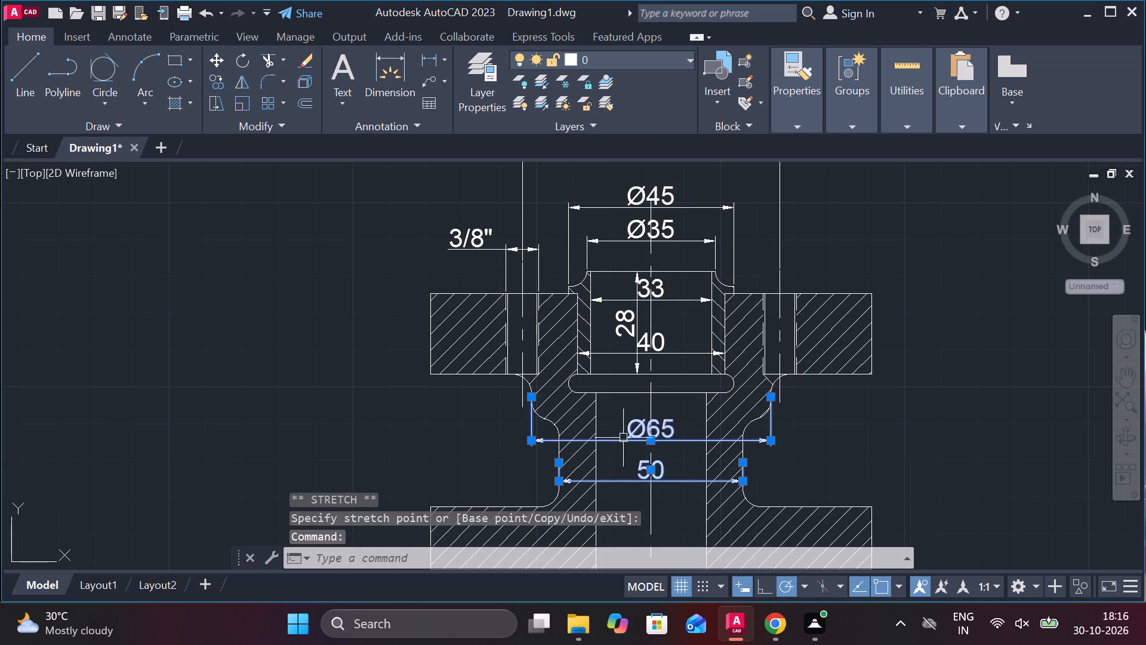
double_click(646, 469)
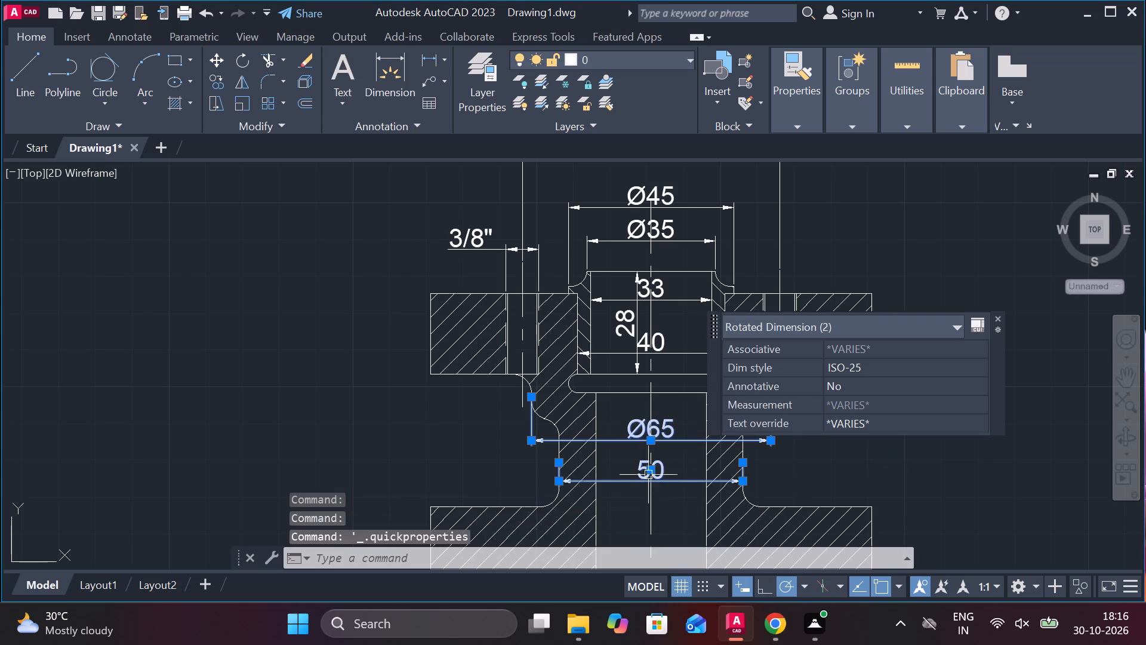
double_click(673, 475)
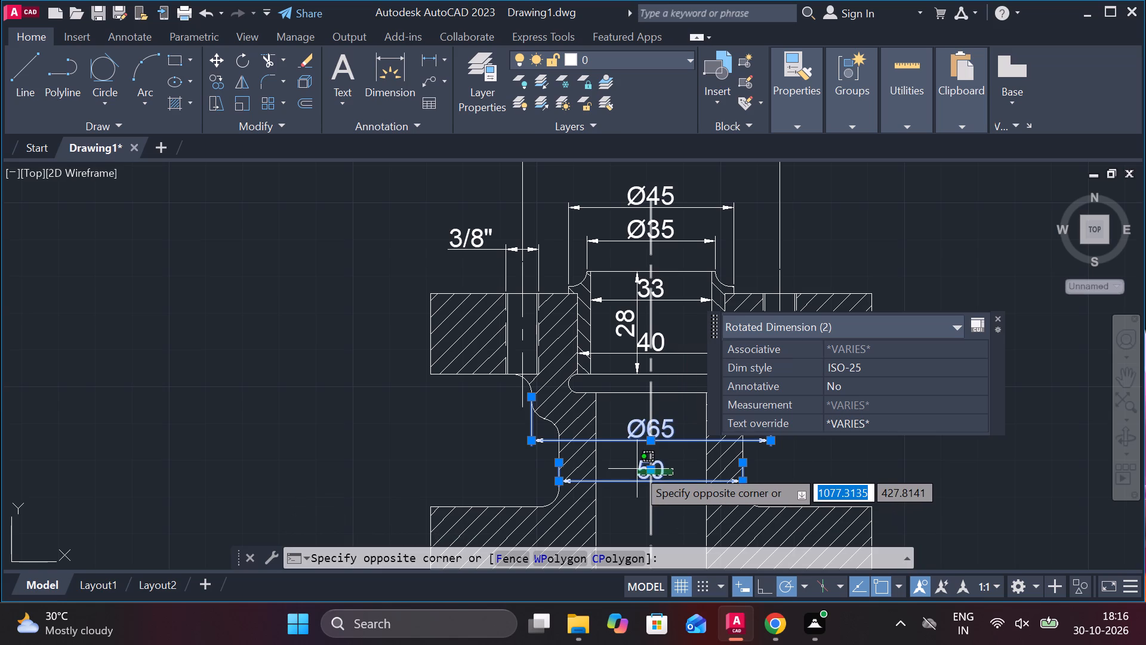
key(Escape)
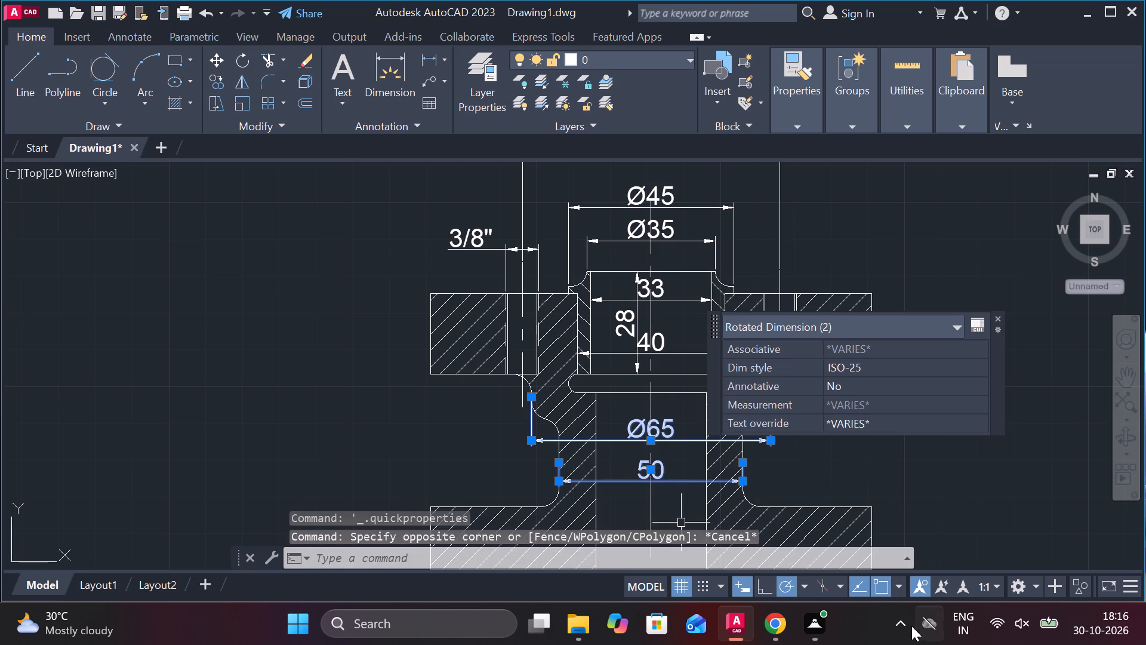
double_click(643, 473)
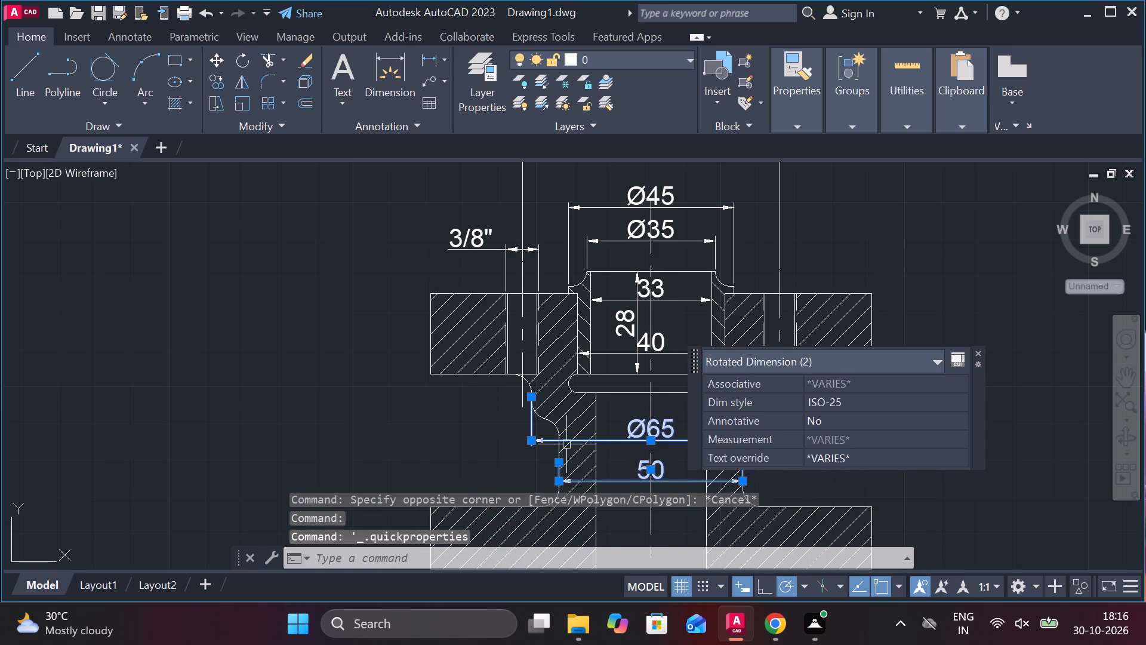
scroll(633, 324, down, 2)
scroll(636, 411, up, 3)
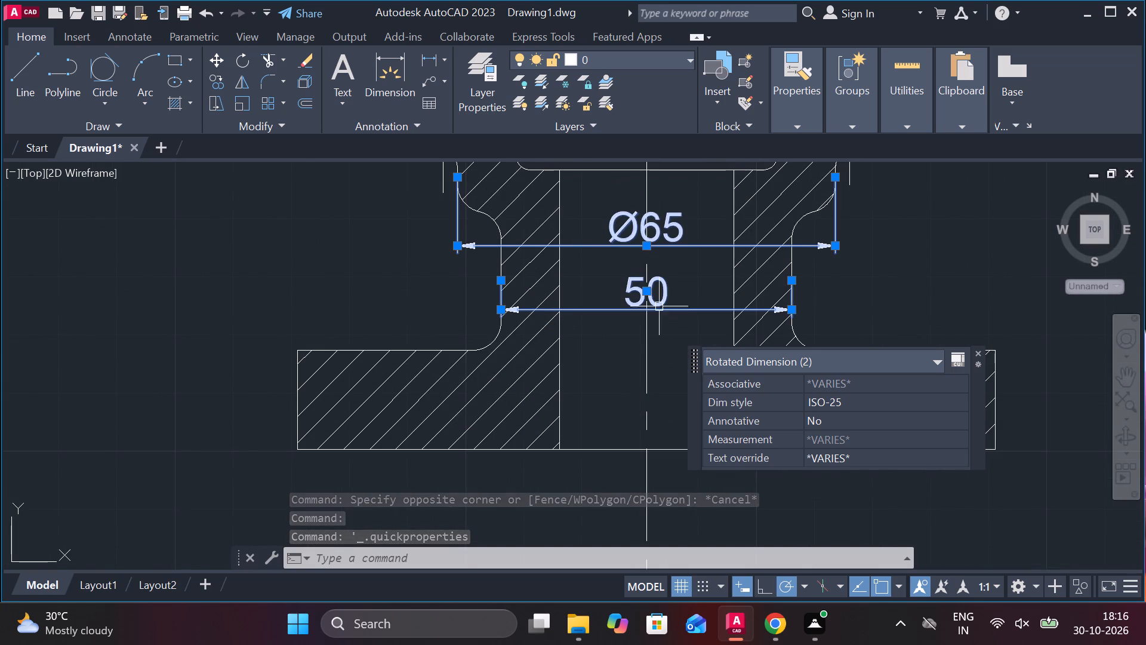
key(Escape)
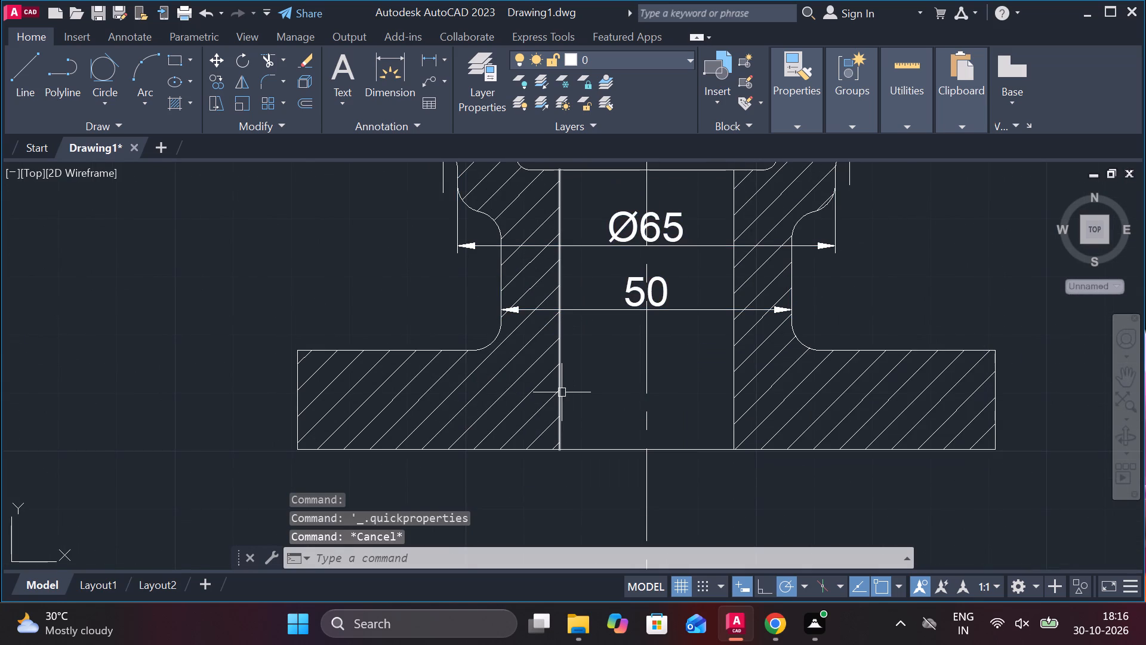
Add a diameter symbol in front of the neck's 50 dimension text.
click(635, 296)
double_click(635, 296)
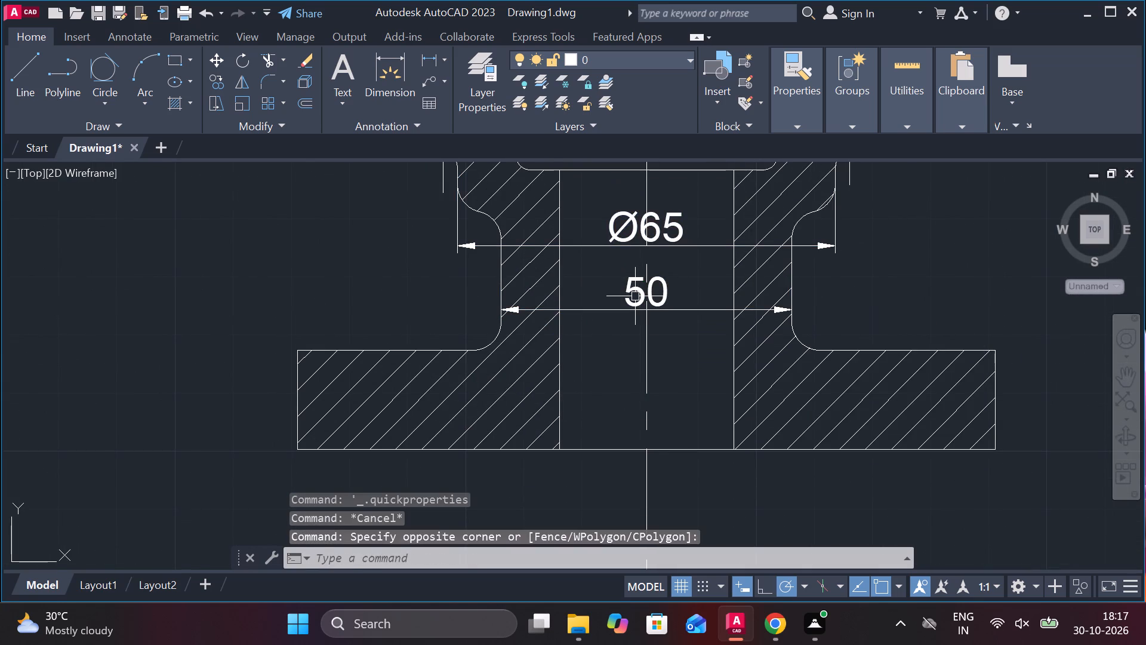
double_click(635, 288)
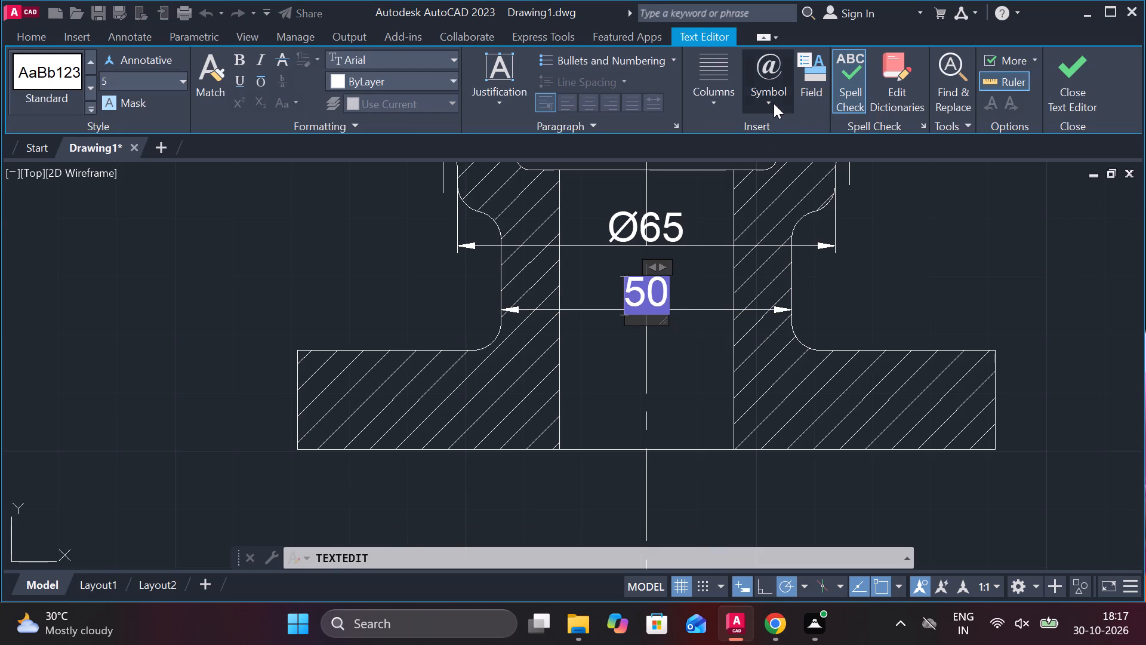
click(774, 103)
click(797, 173)
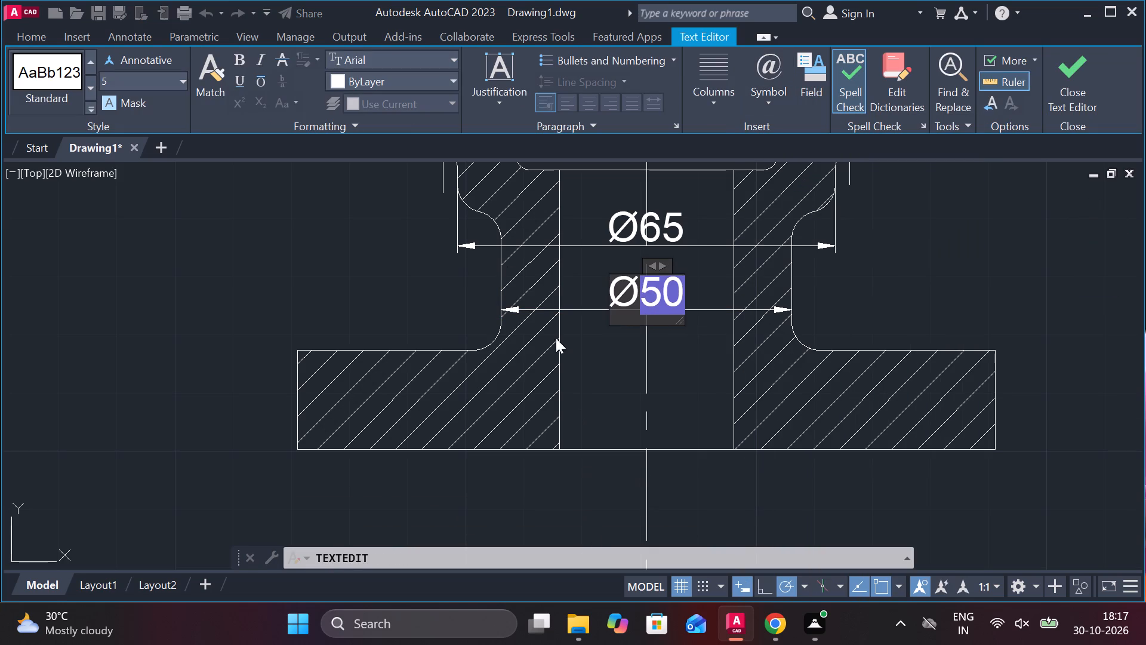
click(405, 281)
Dimension the horizontal distance between the lower bore's inner walls, with the dimension line inside the bore at lower flange level.
click(426, 62)
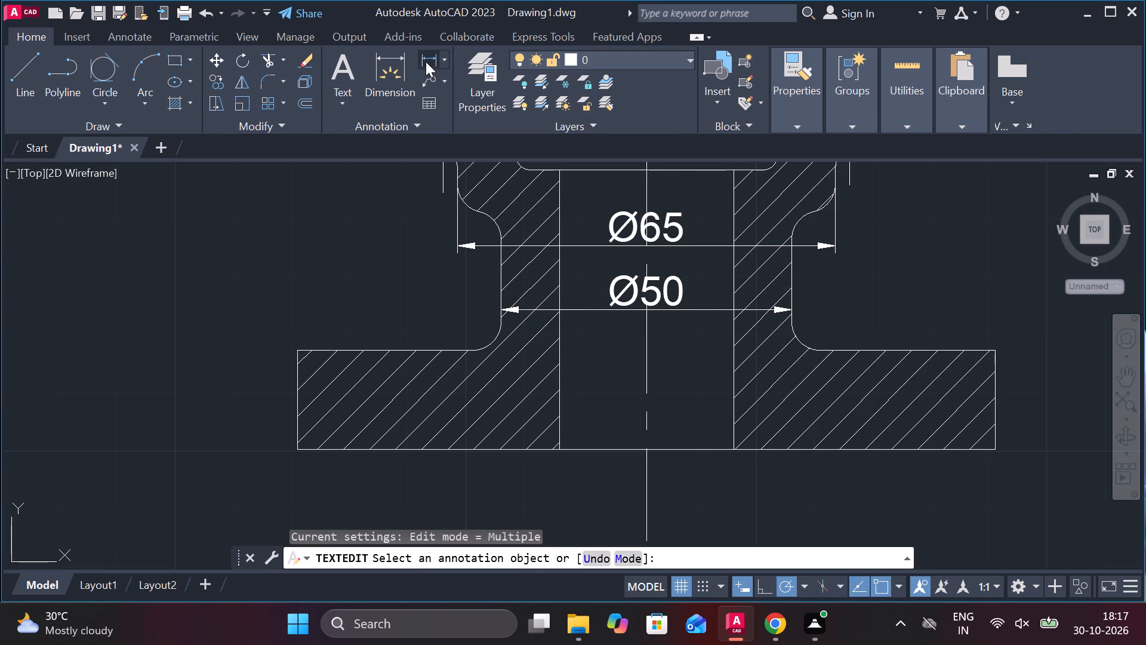
click(559, 382)
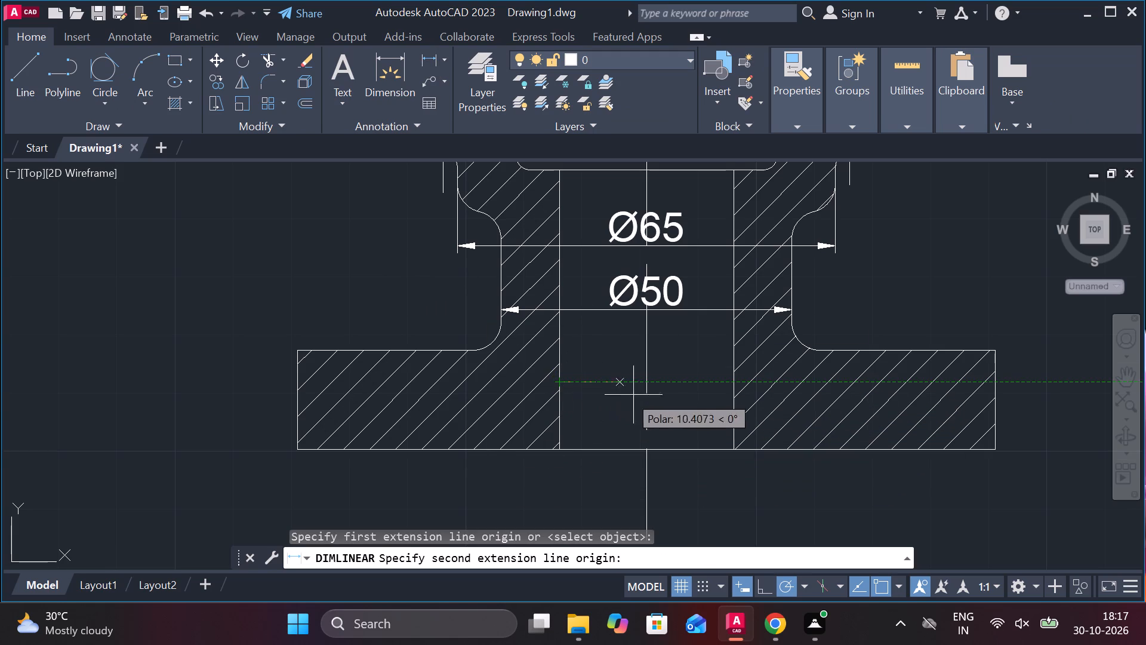
click(736, 383)
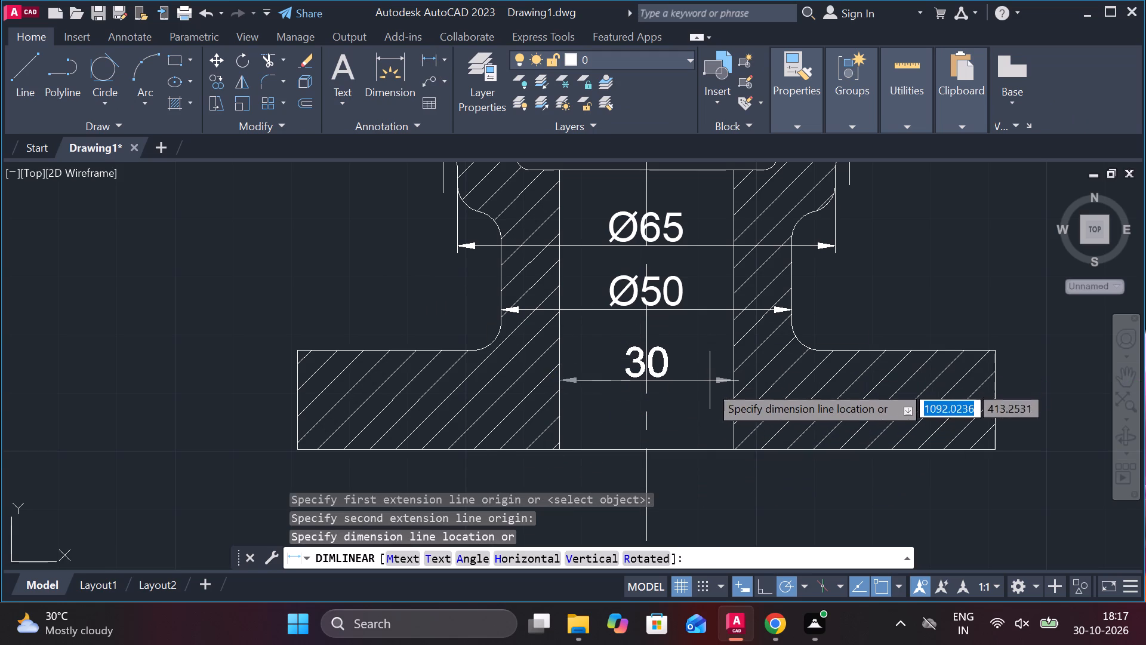
click(707, 385)
Add a diameter symbol in front of the lower bore's 30 dimension text.
double_click(648, 365)
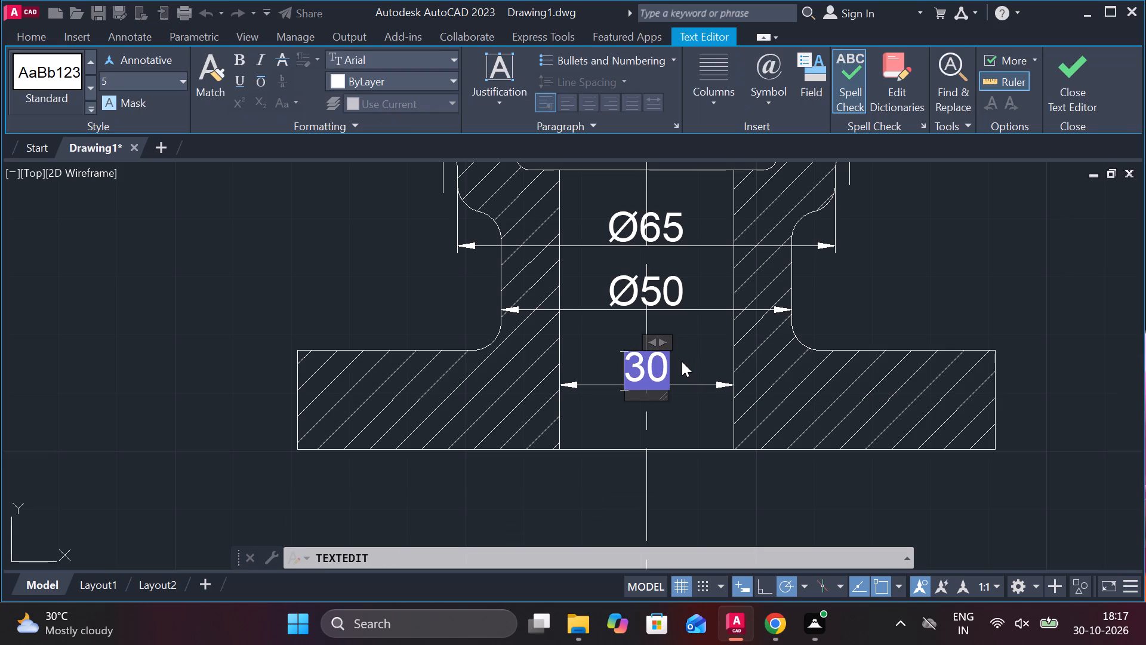
click(775, 107)
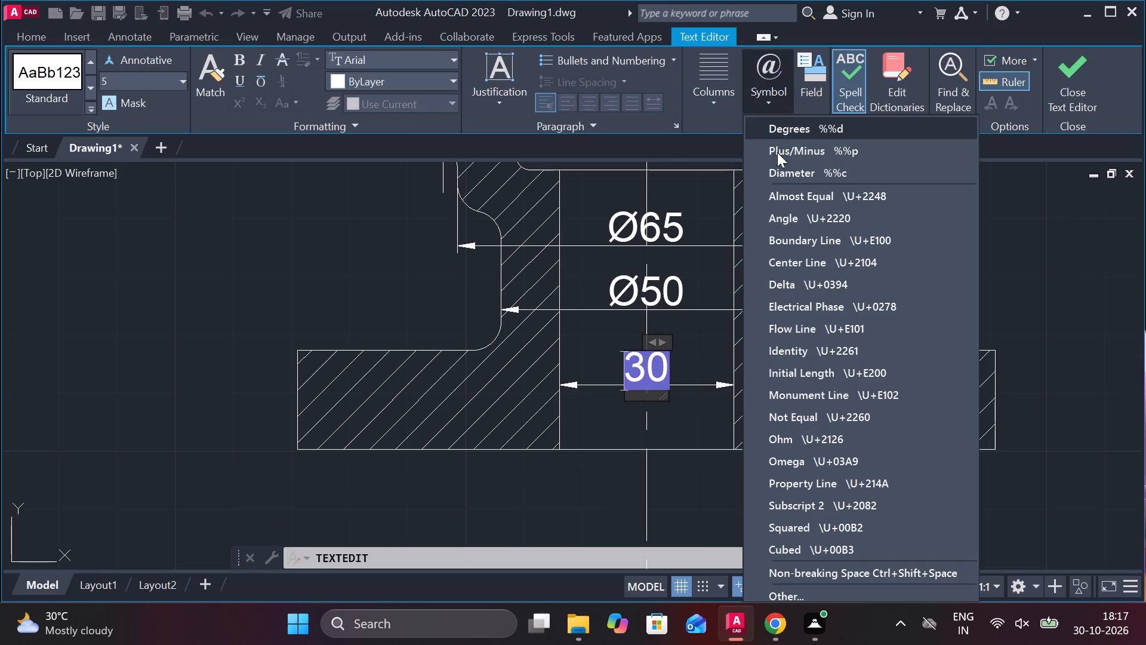
click(815, 173)
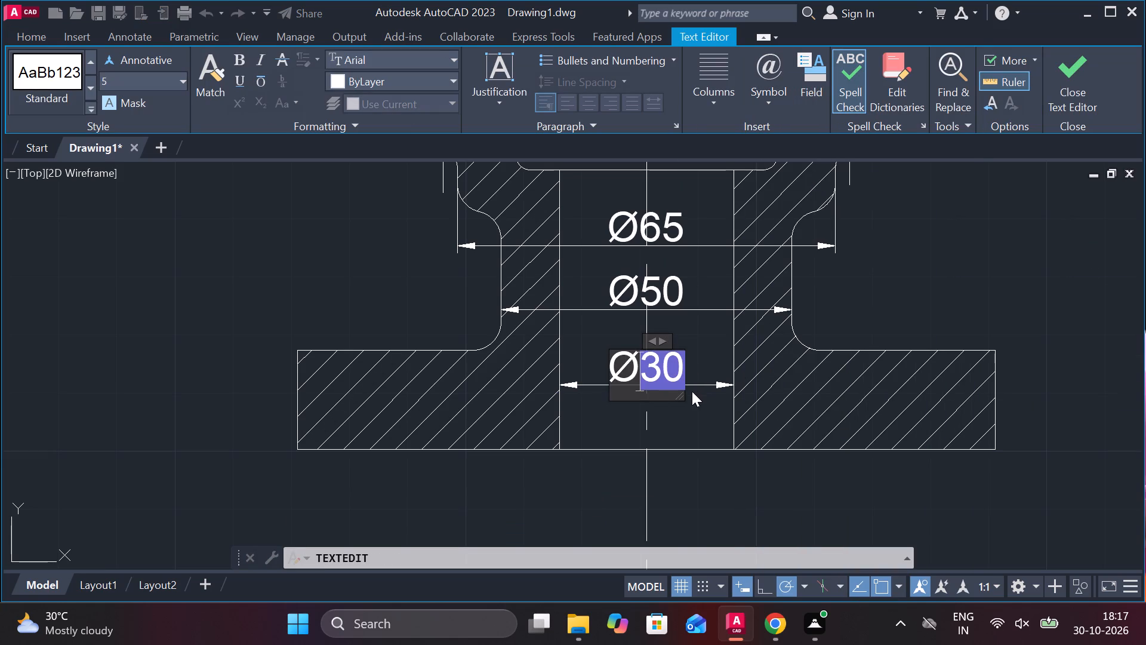
click(341, 219)
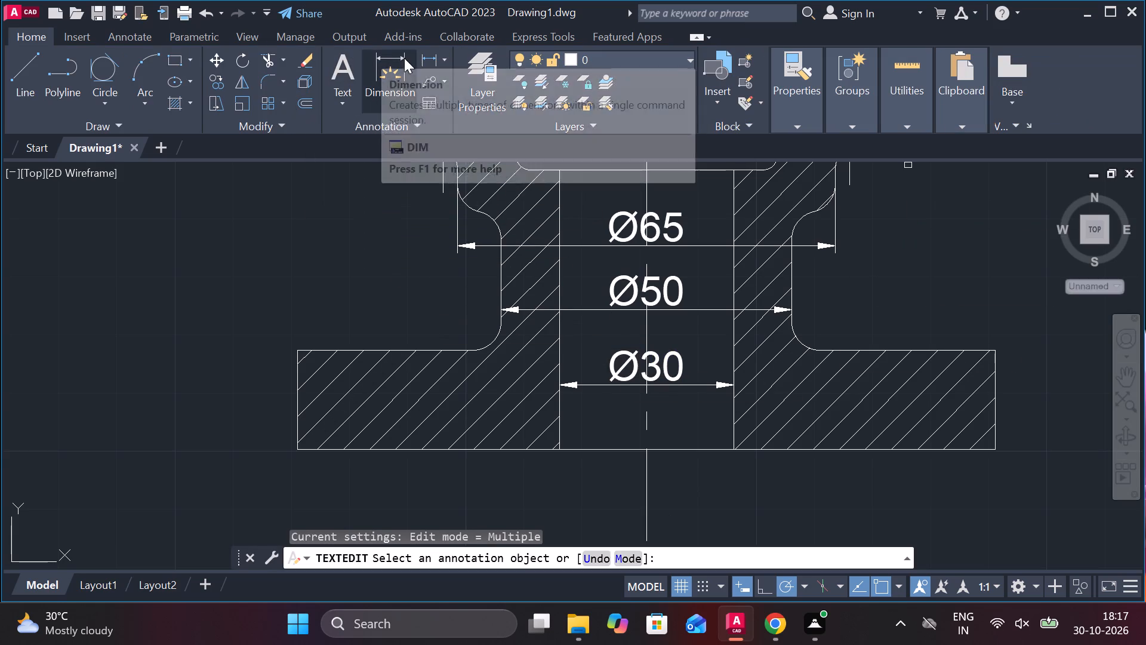
Add a radius dimension to the right-hand fillet between the narrow neck and the lower flange, with its text outside the part.
click(440, 60)
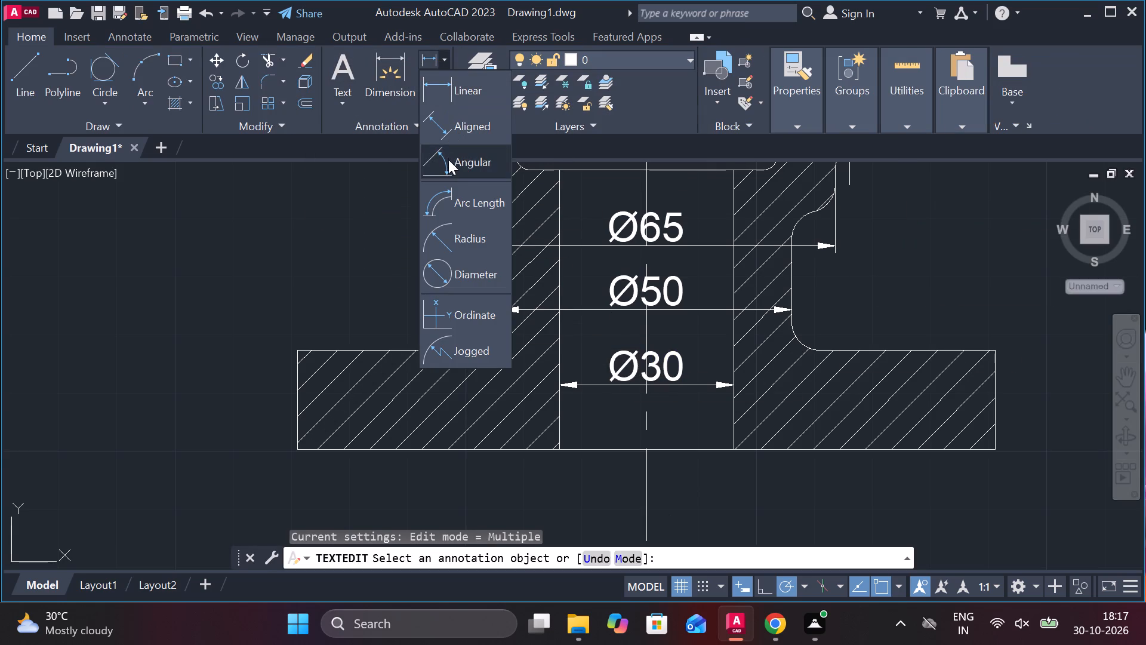
click(449, 245)
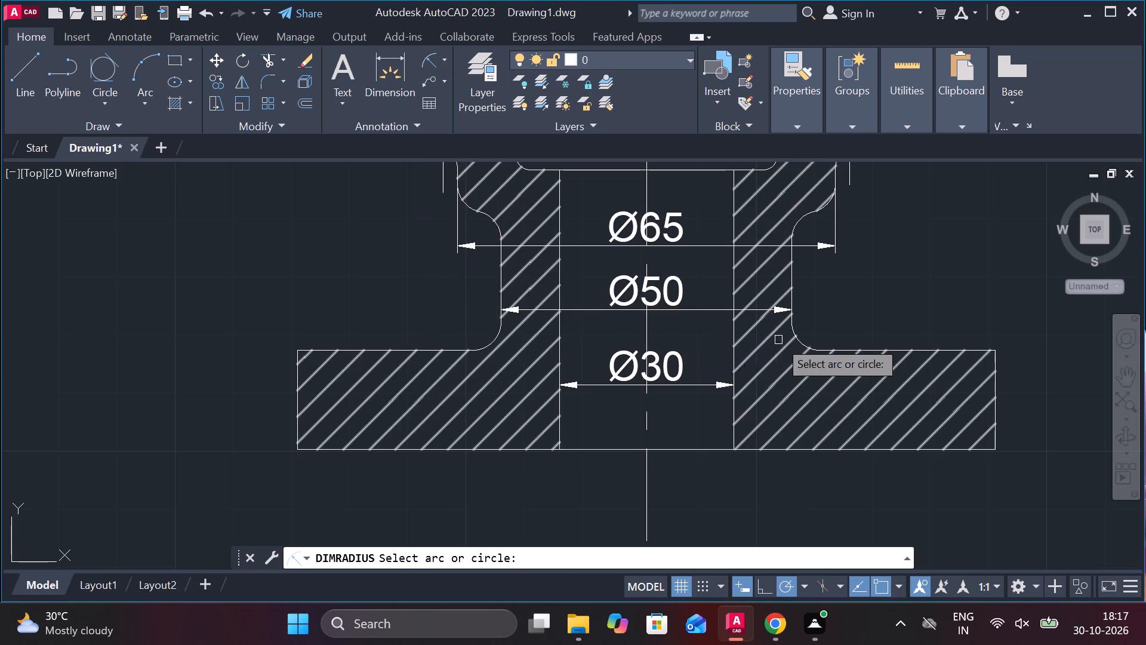
click(802, 342)
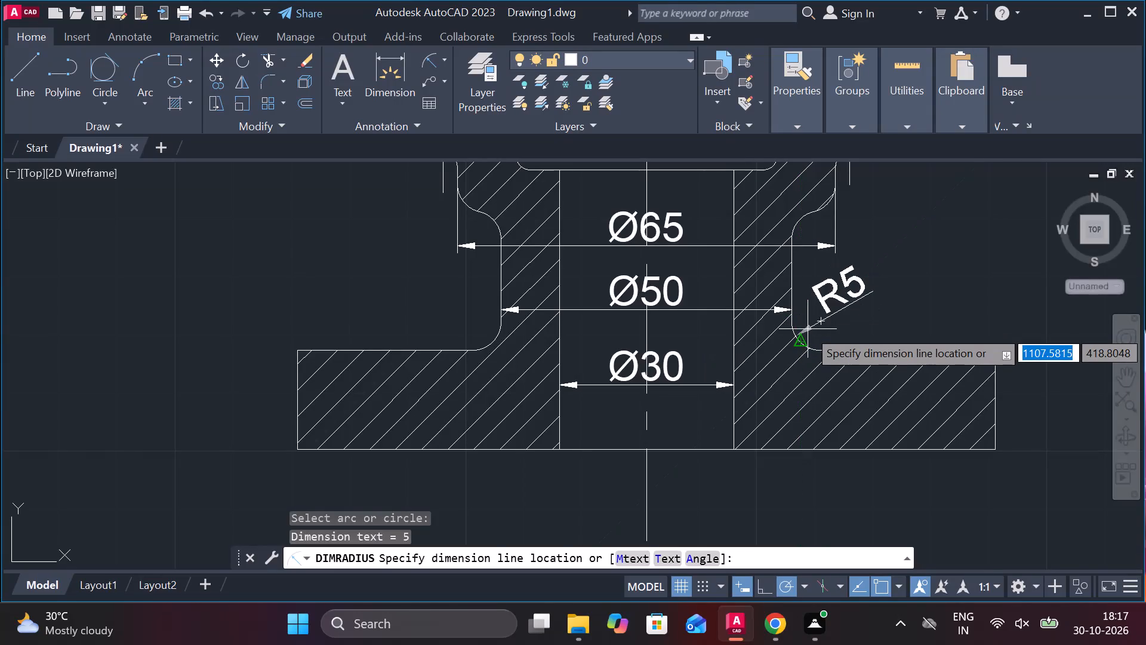
click(808, 329)
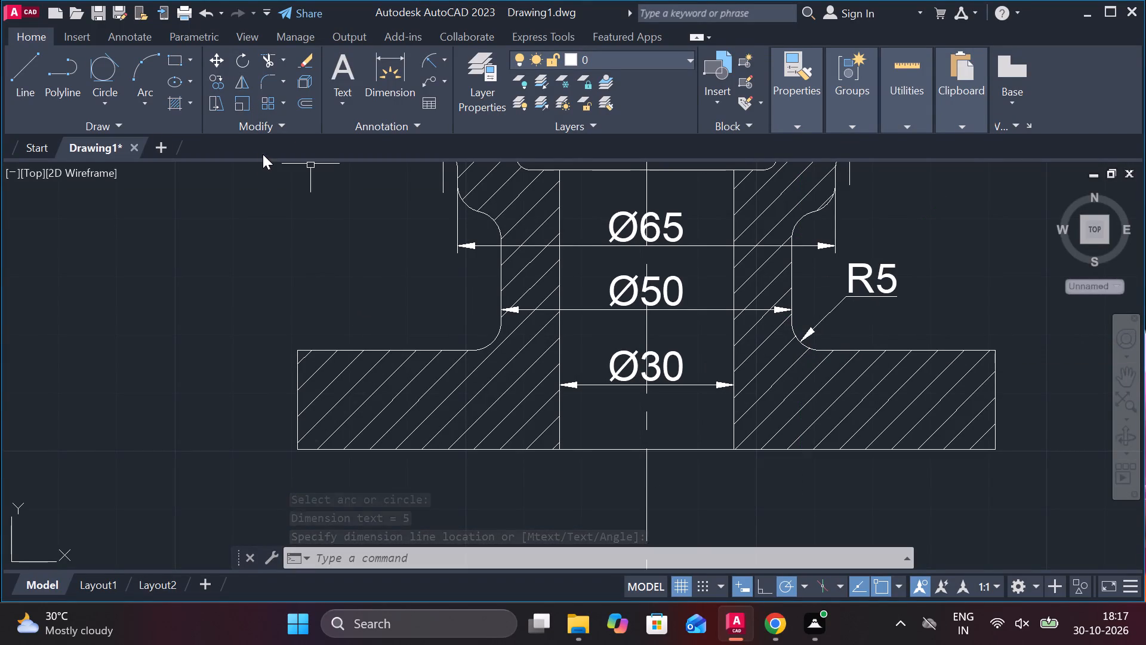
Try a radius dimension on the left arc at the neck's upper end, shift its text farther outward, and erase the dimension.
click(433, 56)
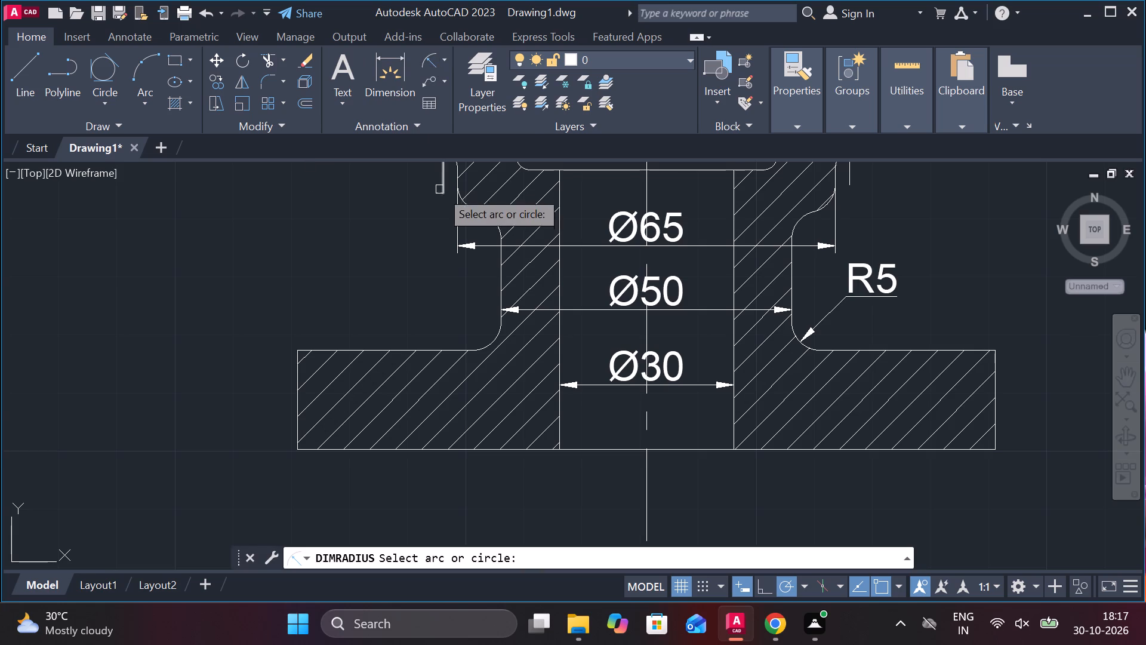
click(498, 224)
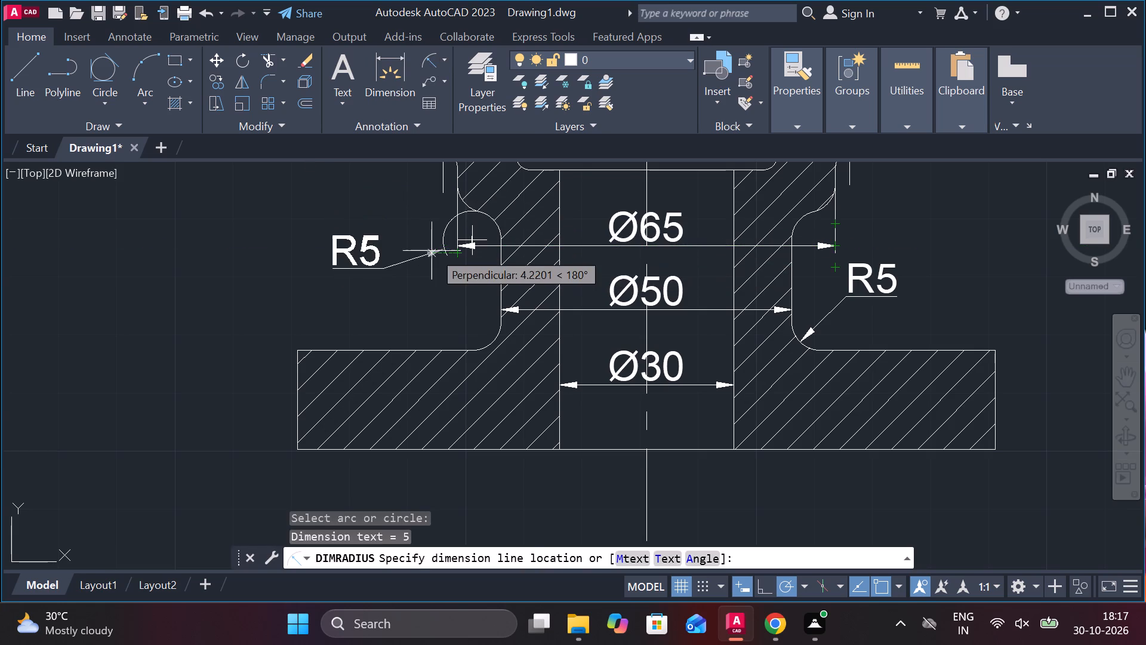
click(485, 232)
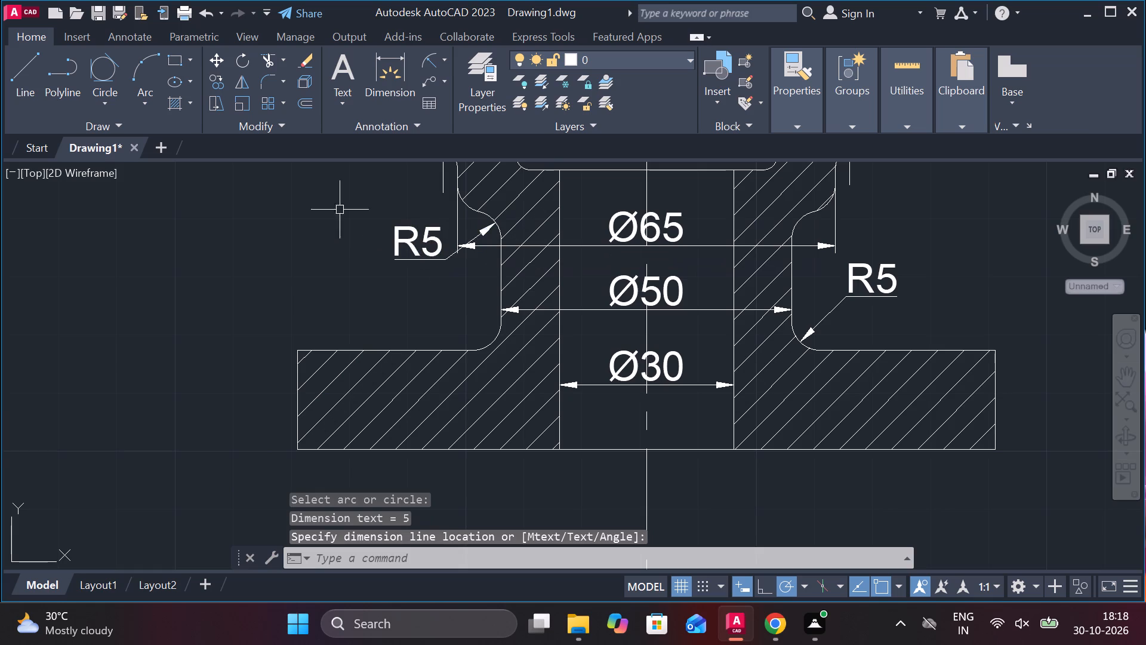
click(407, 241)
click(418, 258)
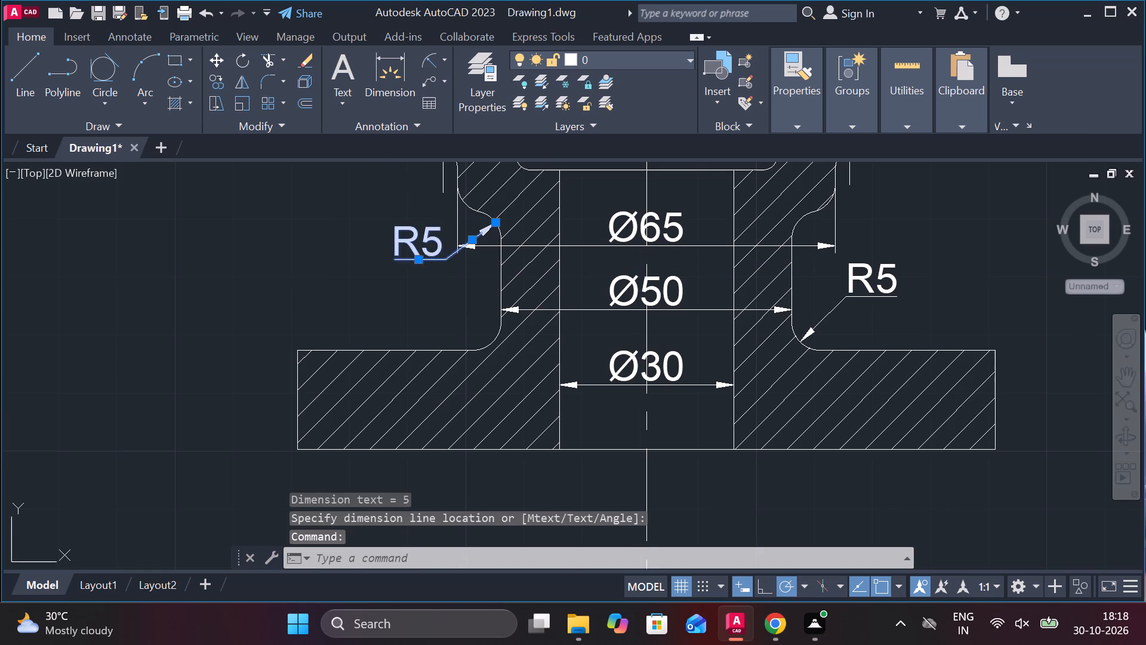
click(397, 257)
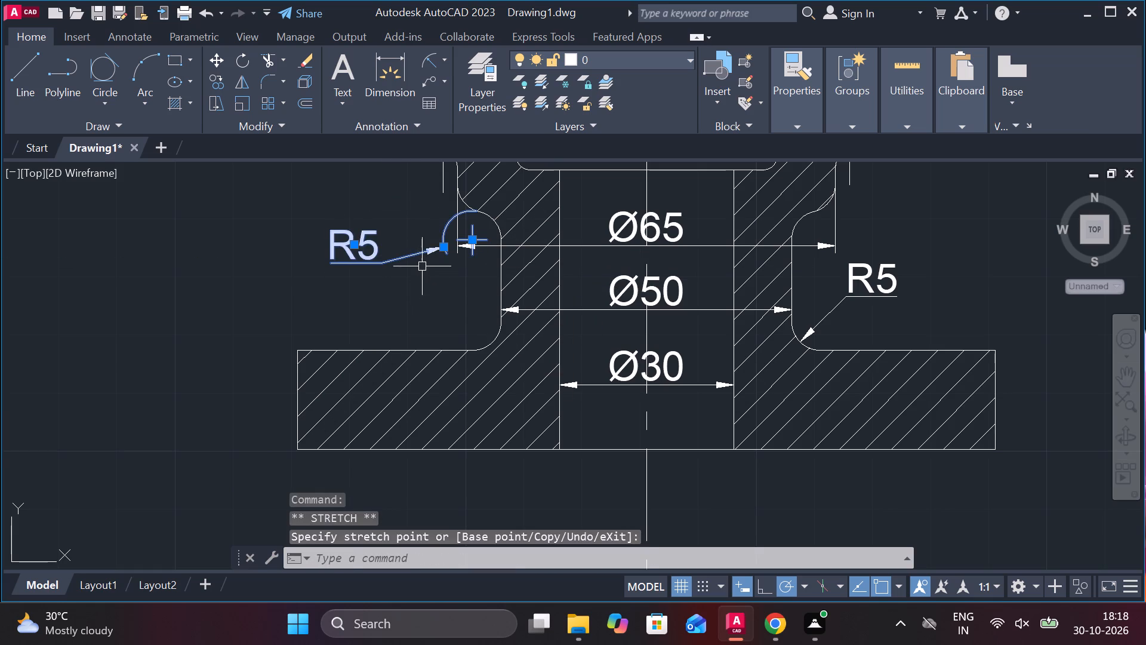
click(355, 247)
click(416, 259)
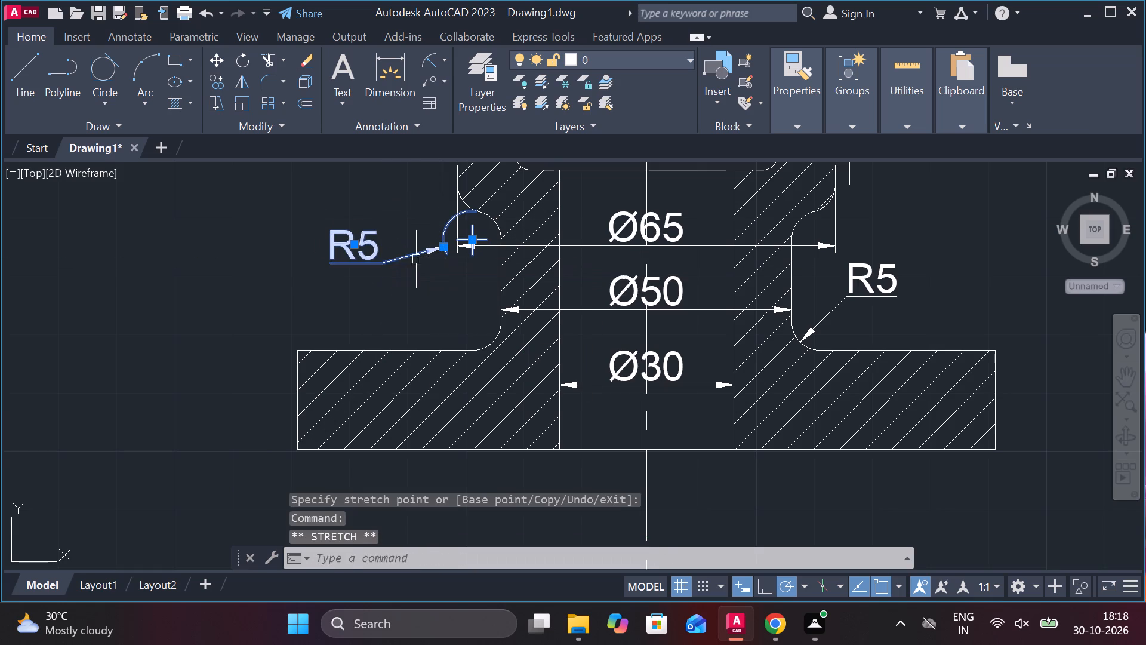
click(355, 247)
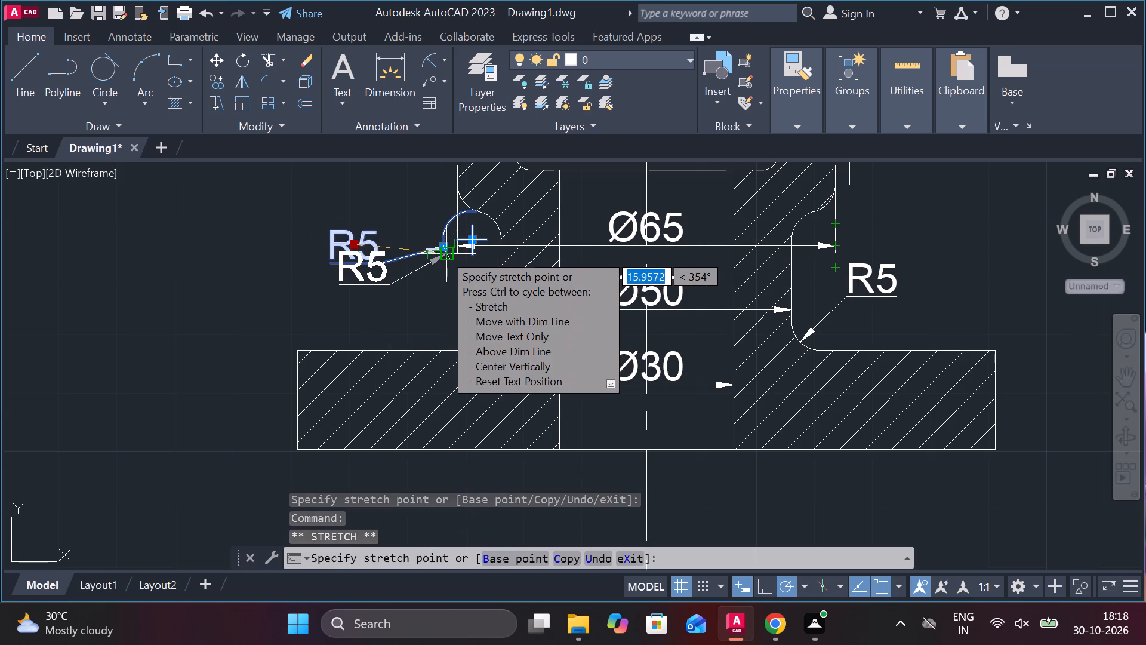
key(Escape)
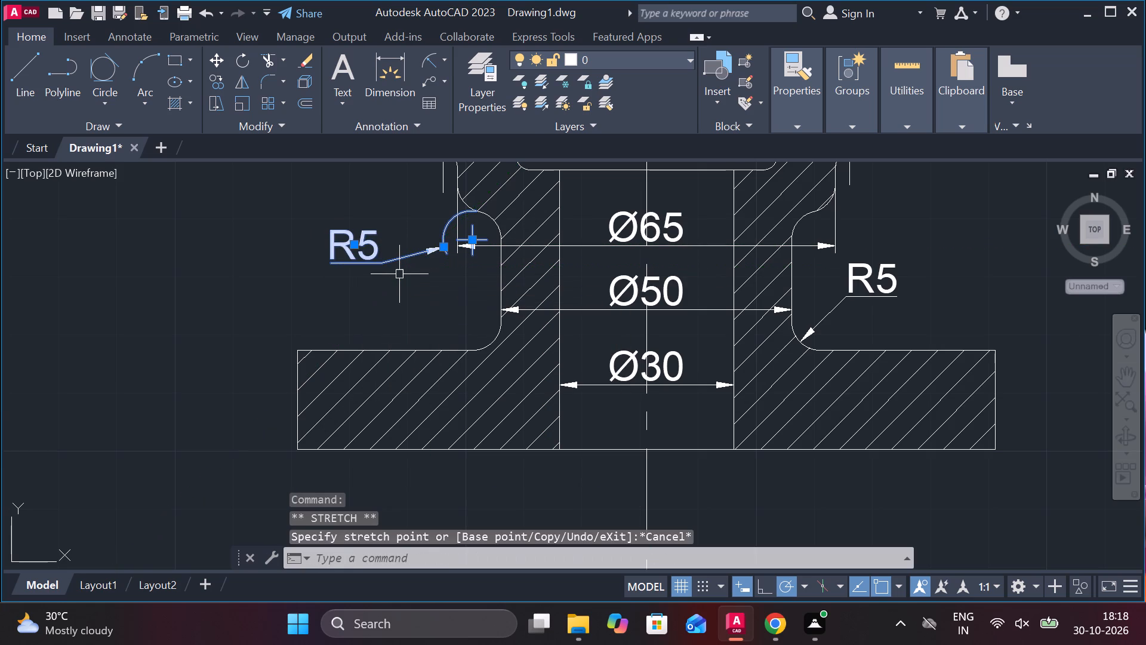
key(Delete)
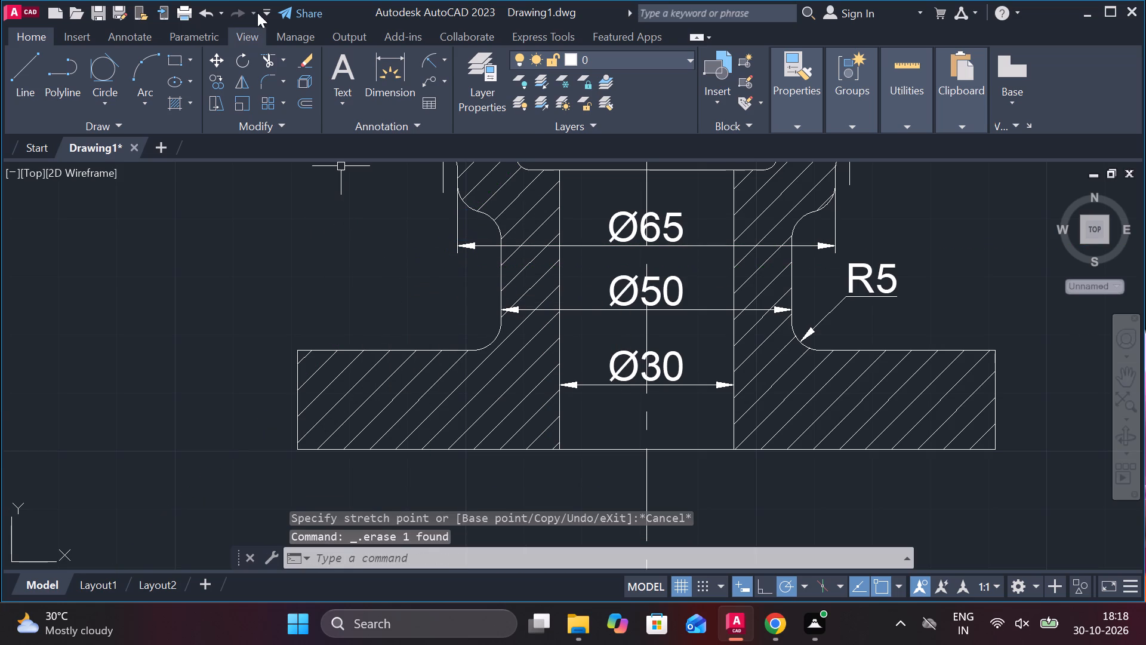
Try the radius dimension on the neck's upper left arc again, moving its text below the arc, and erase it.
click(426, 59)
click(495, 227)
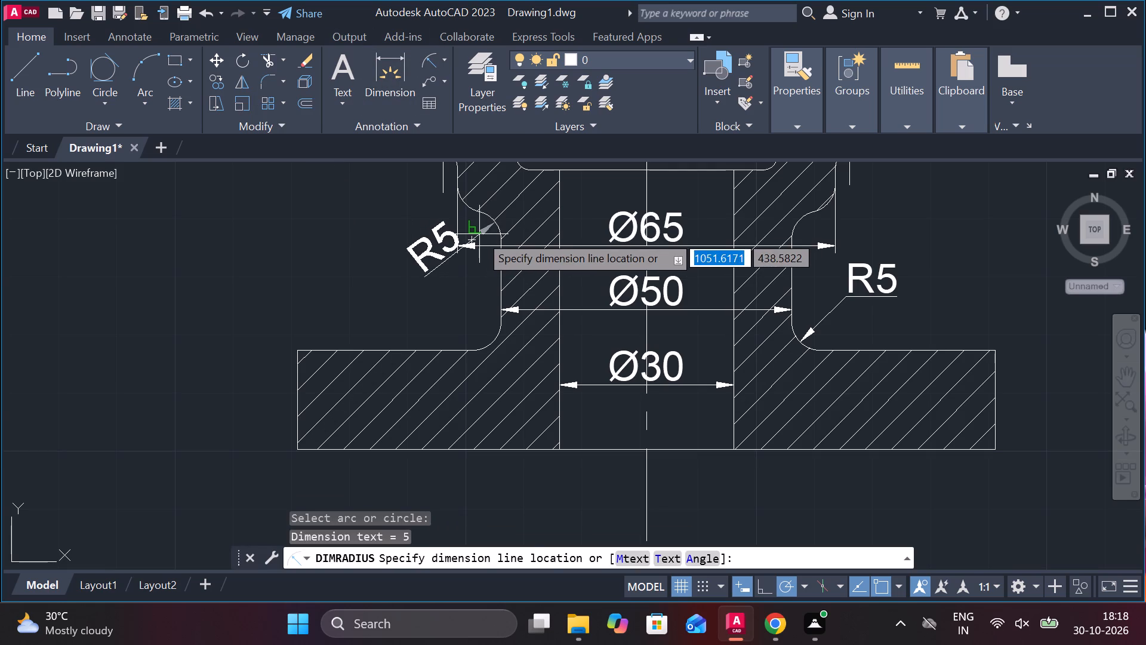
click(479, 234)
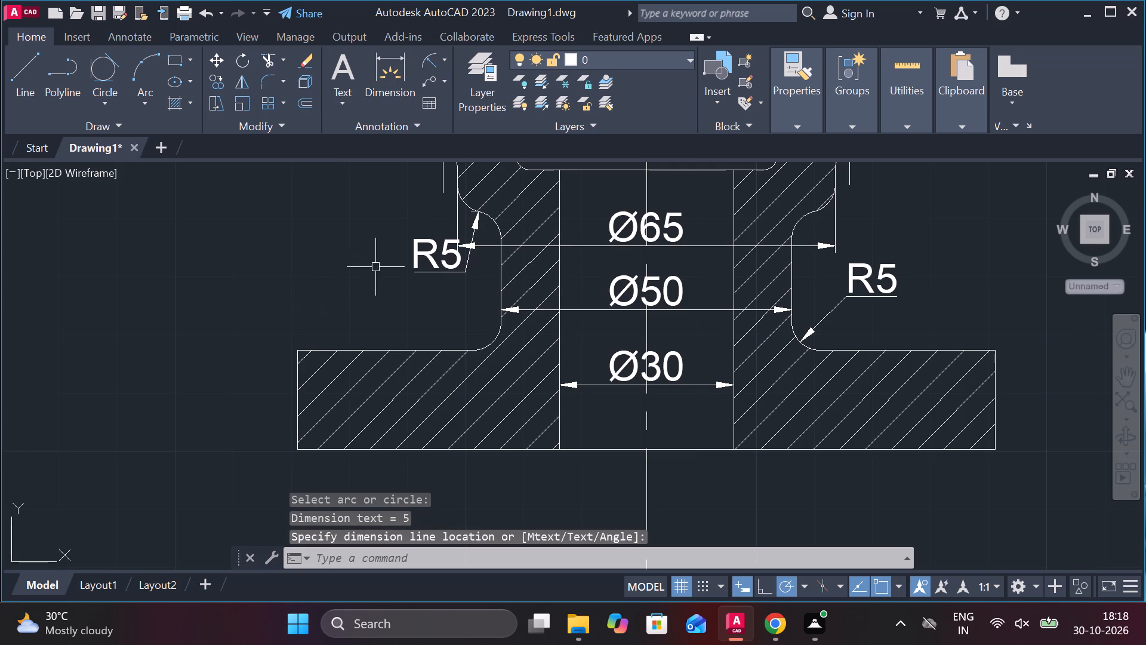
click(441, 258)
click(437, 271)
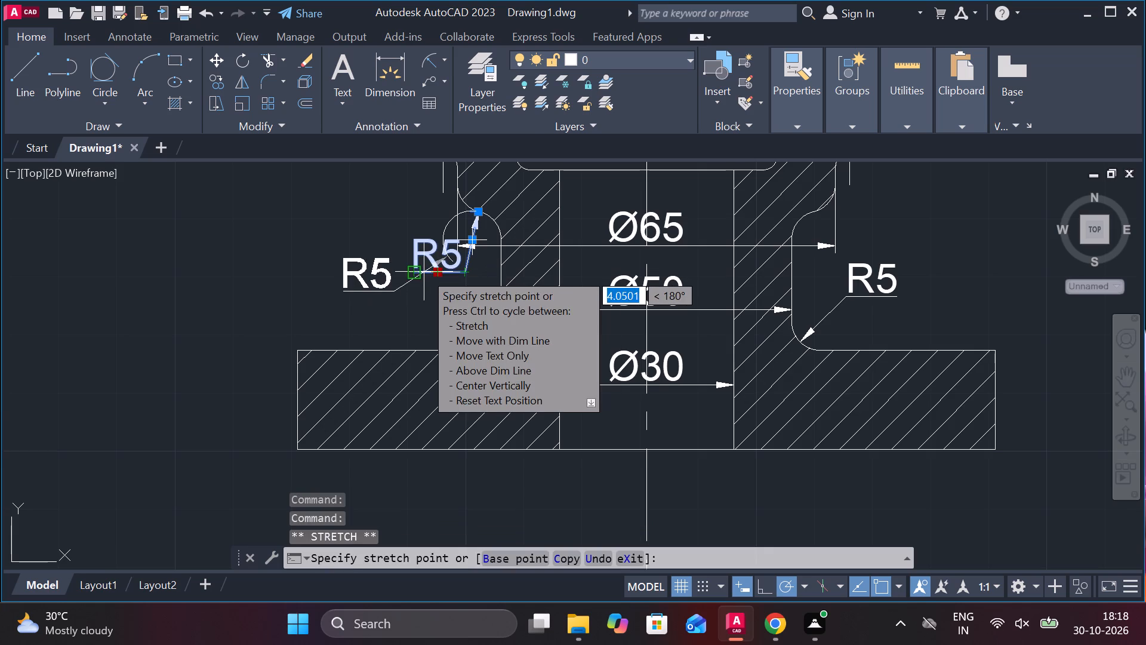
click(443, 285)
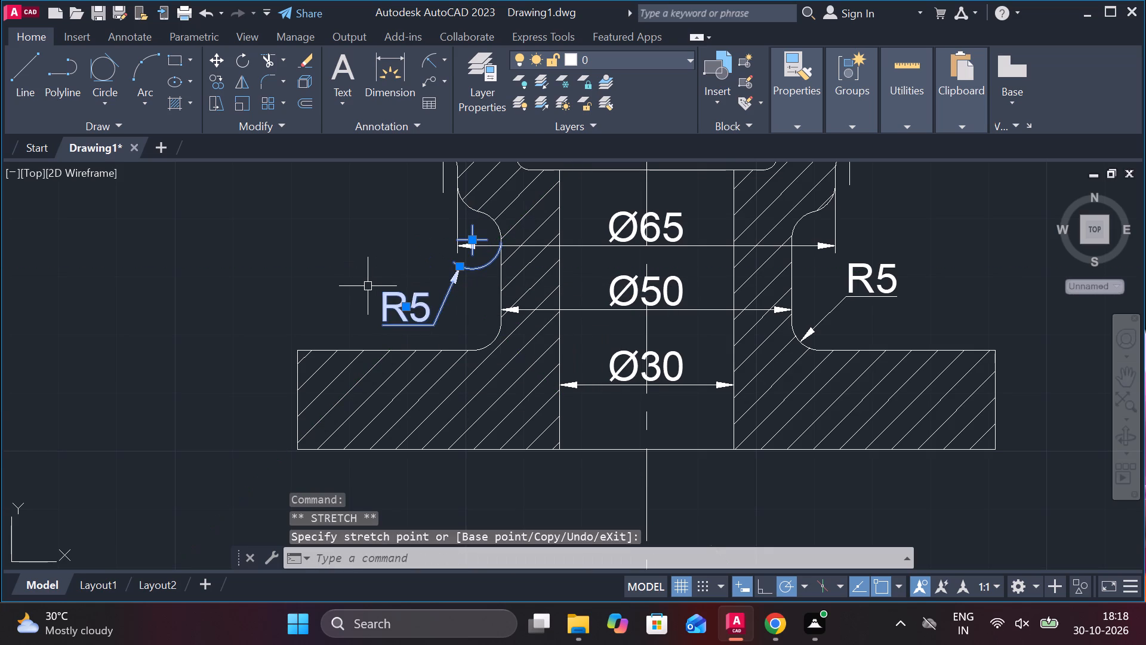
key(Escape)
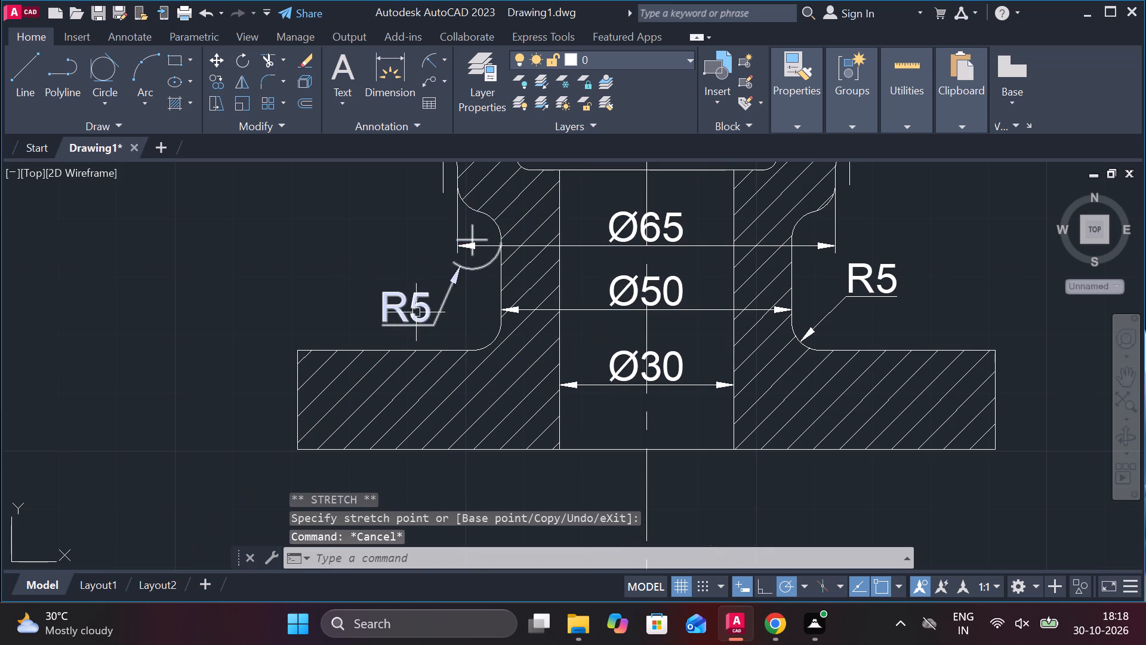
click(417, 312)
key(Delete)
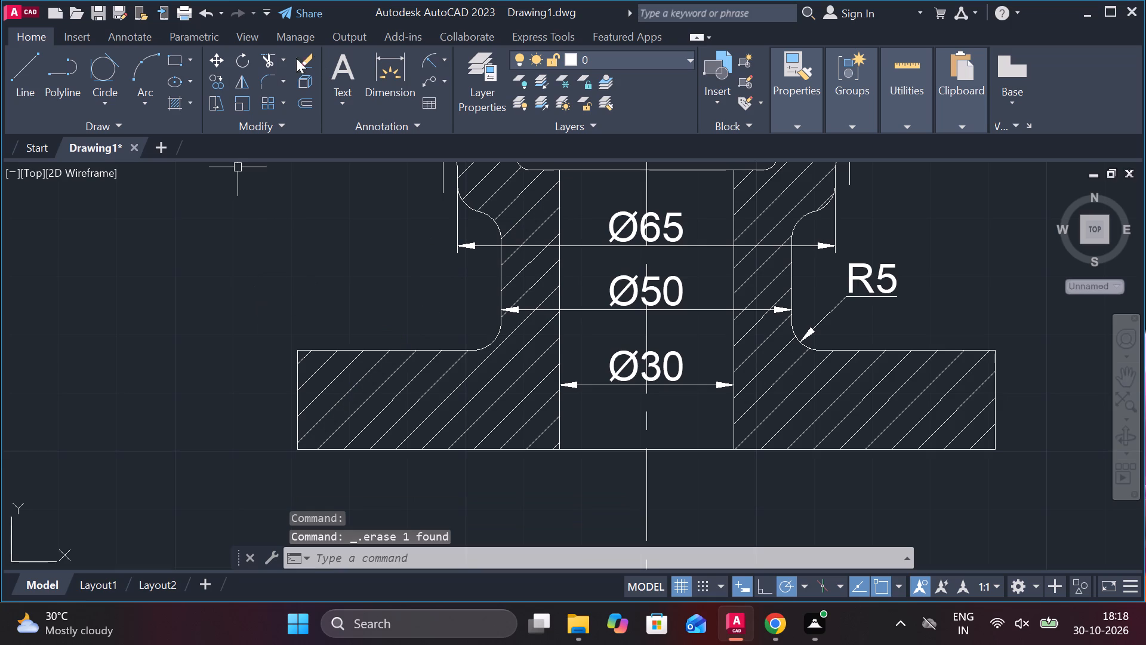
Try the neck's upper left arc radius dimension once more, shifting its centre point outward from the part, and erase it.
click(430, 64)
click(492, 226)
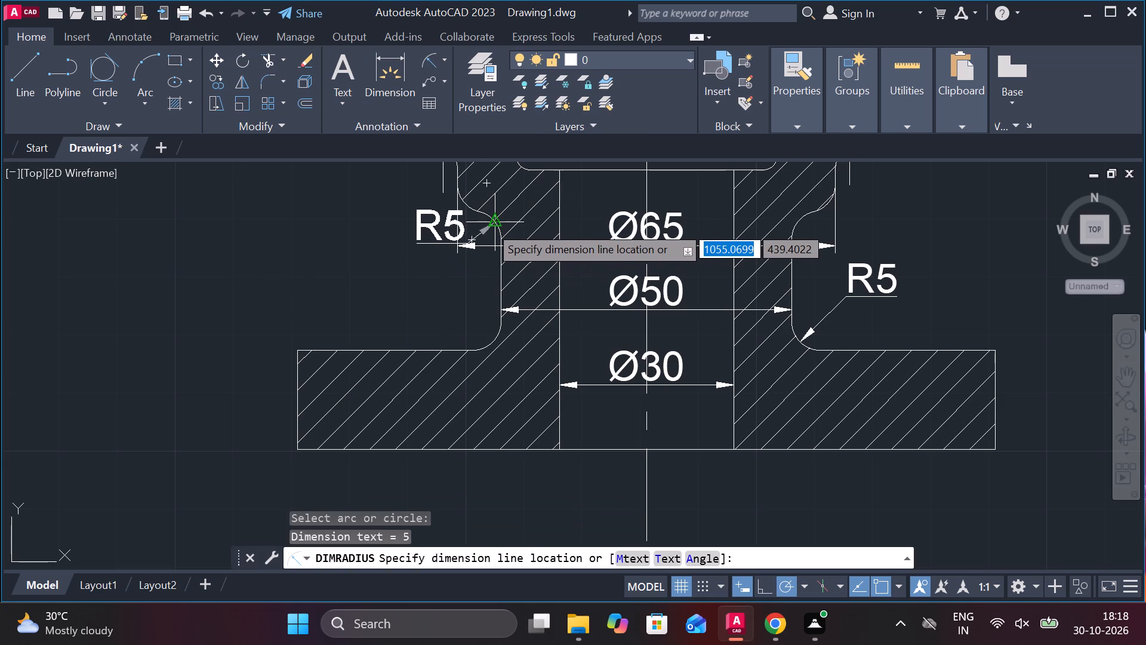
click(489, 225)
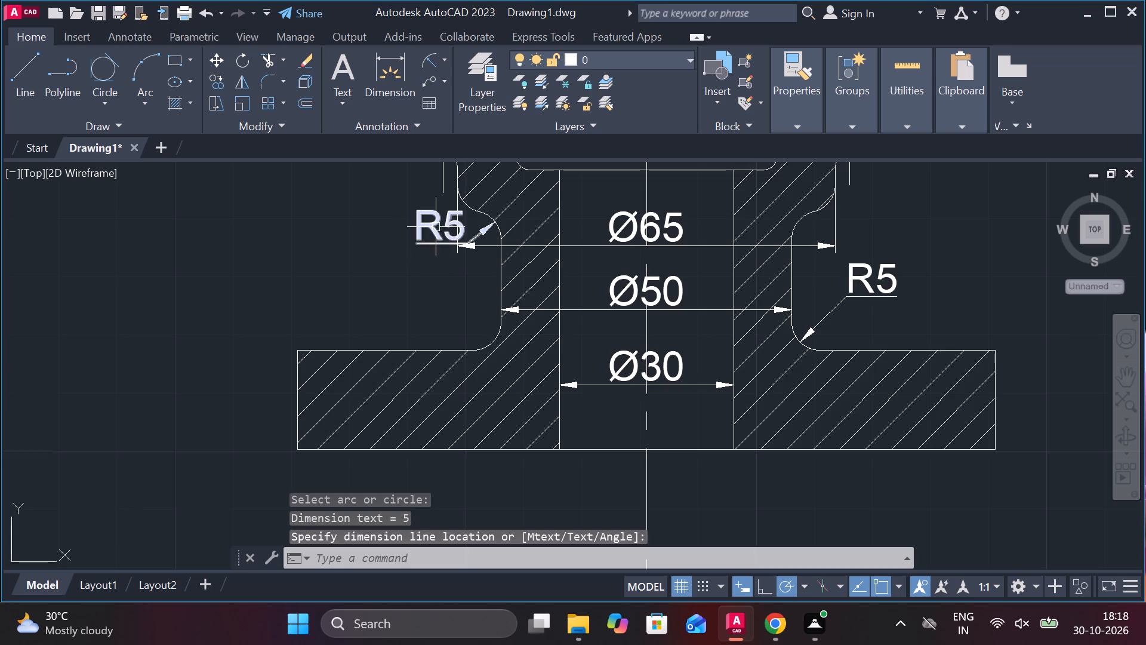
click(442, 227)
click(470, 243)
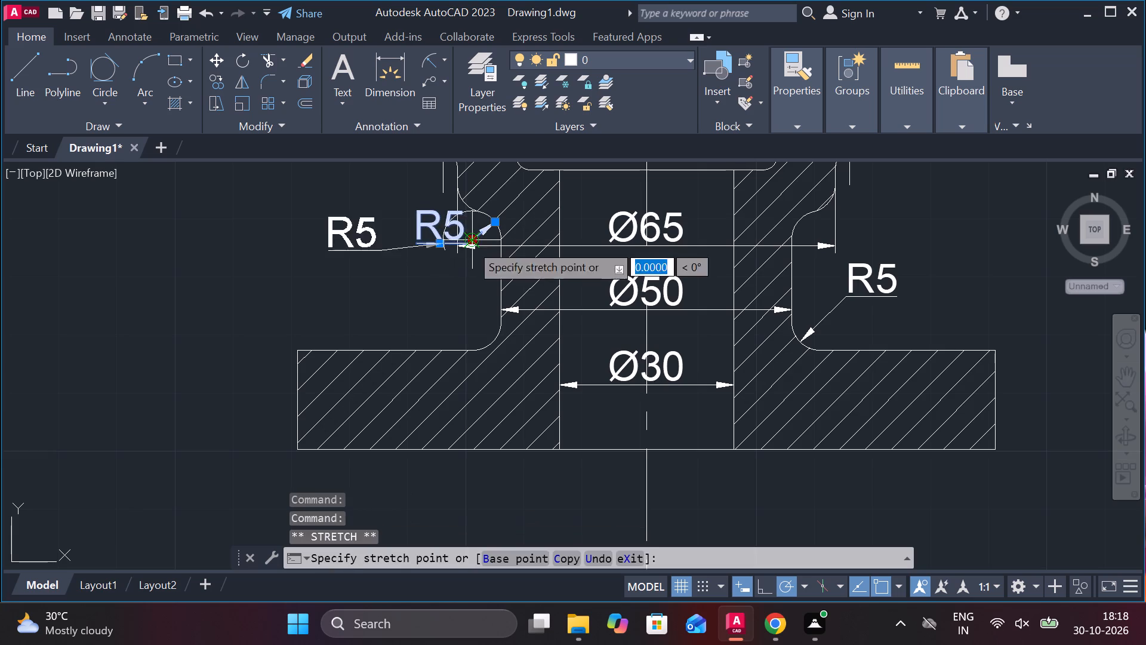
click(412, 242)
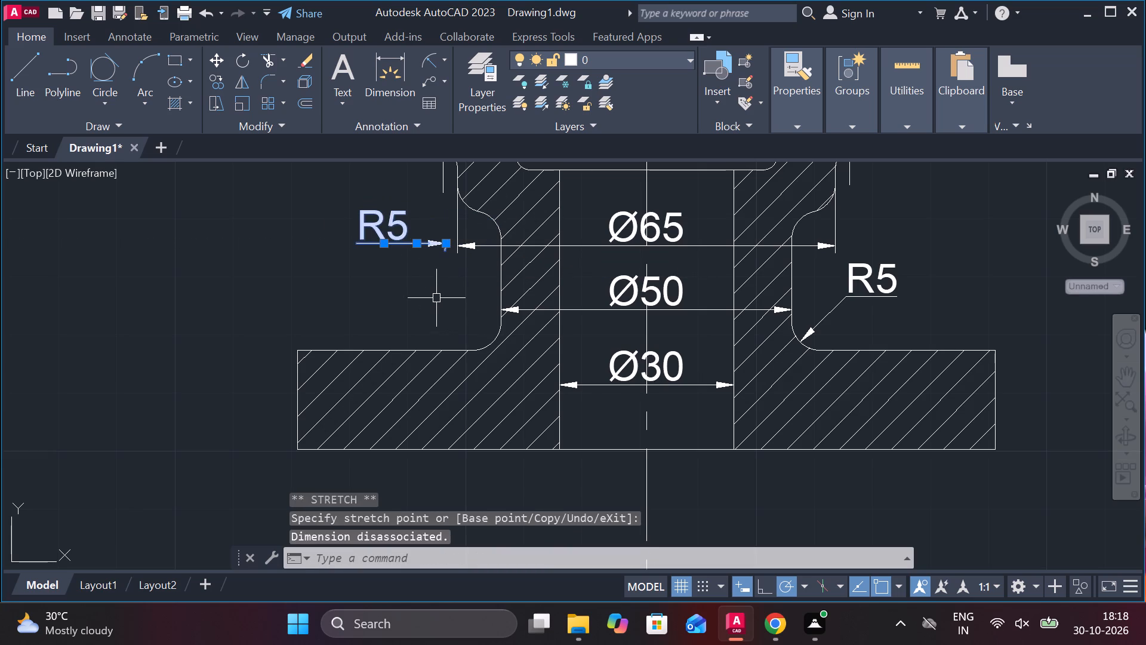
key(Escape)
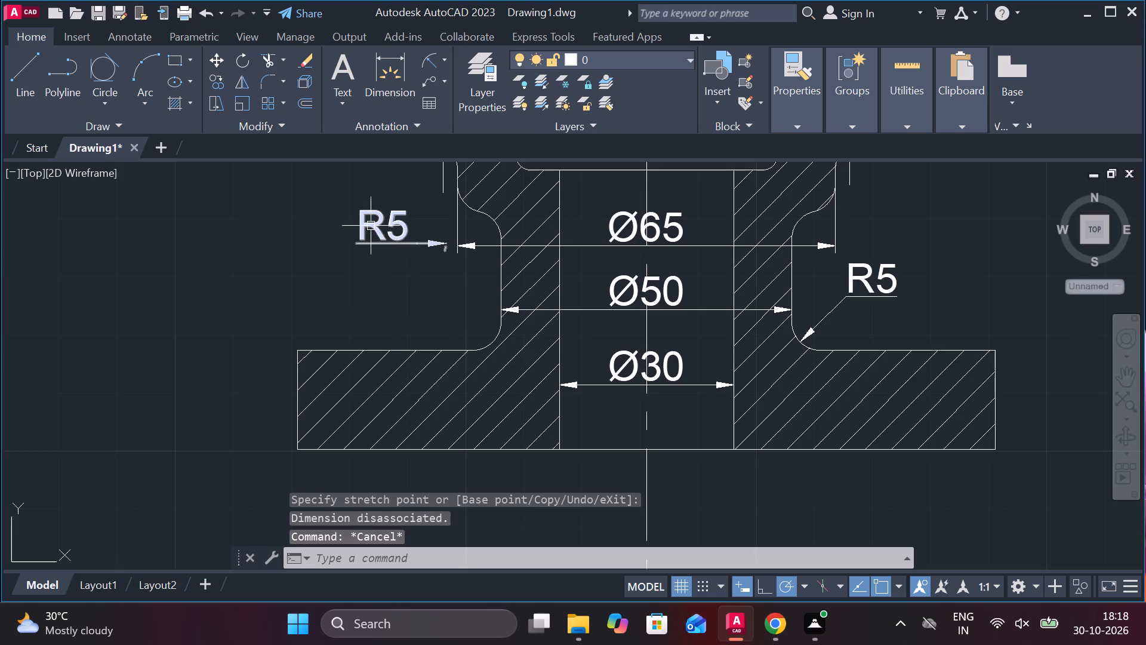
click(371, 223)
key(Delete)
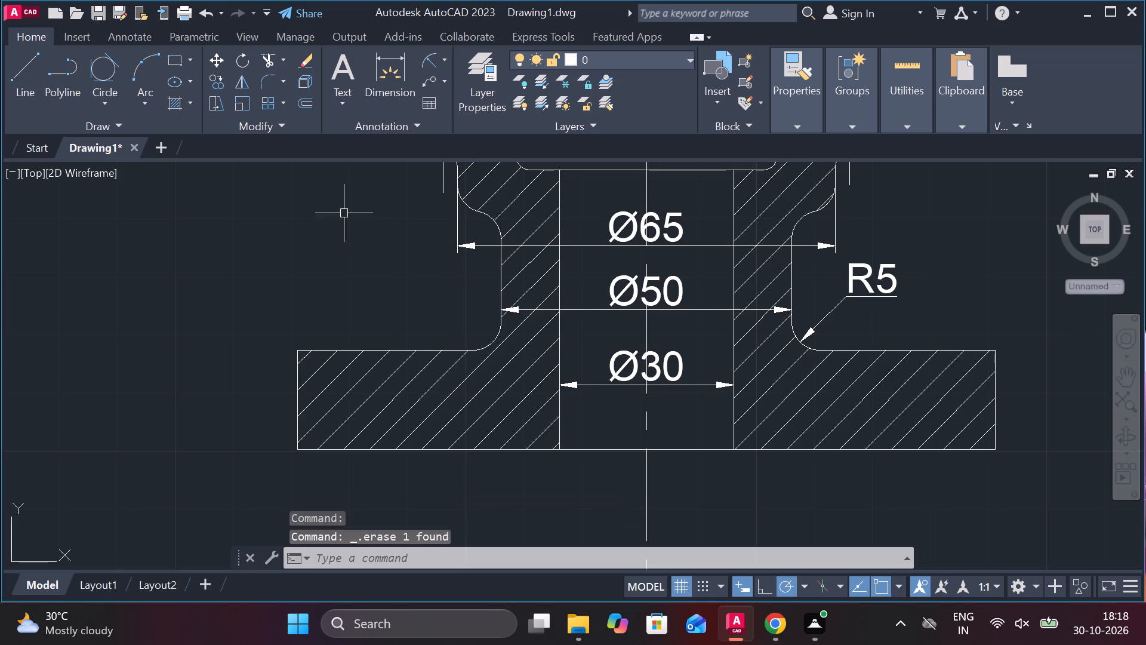
Add a radius dimension to the left arc at the neck's upper end, leaving its text just outside the neck.
click(435, 64)
click(500, 232)
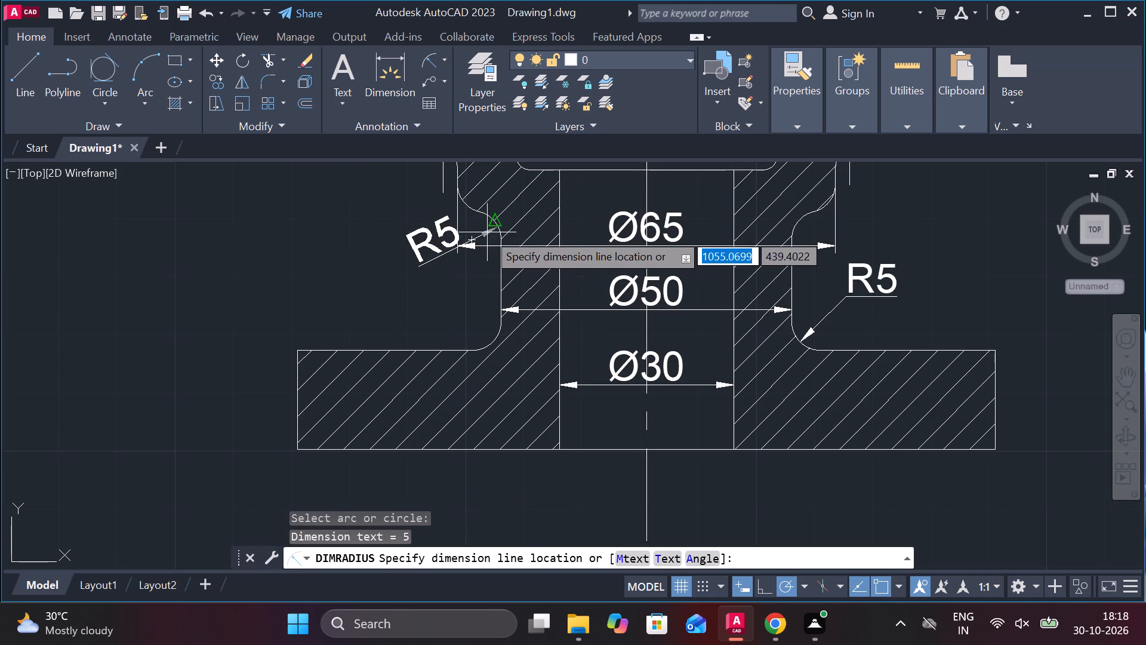
click(487, 232)
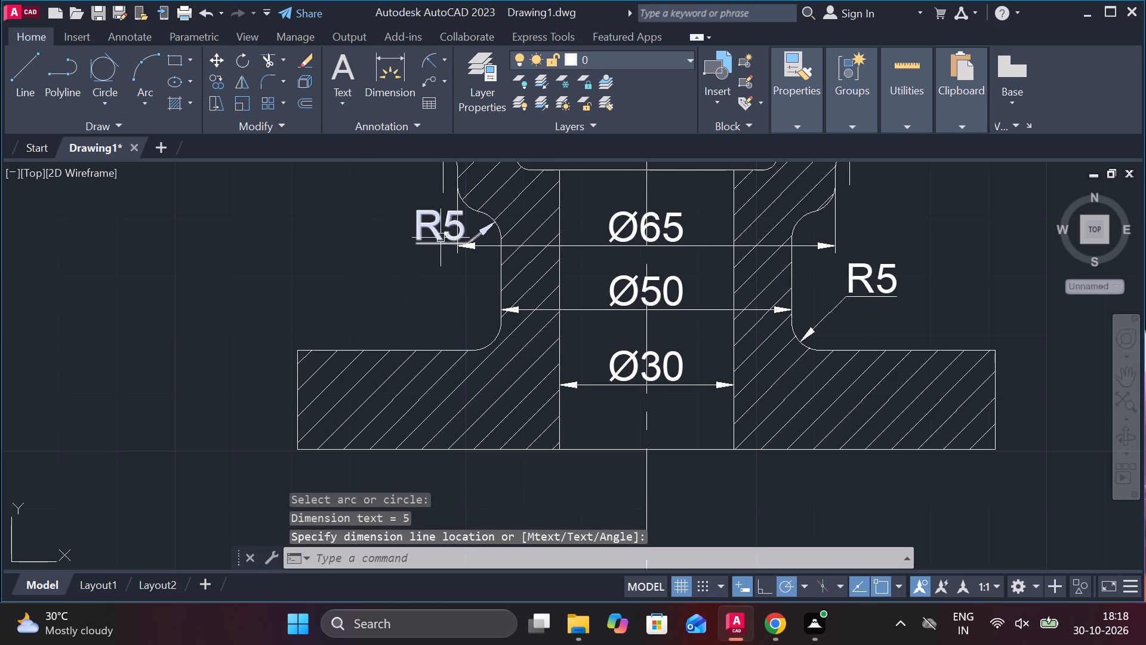
Add a radius dimension to the left fillet directly beneath the upper flange, with its text outside the body.
scroll(440, 238, down, 1)
scroll(409, 206, up, 1)
scroll(409, 206, down, 2)
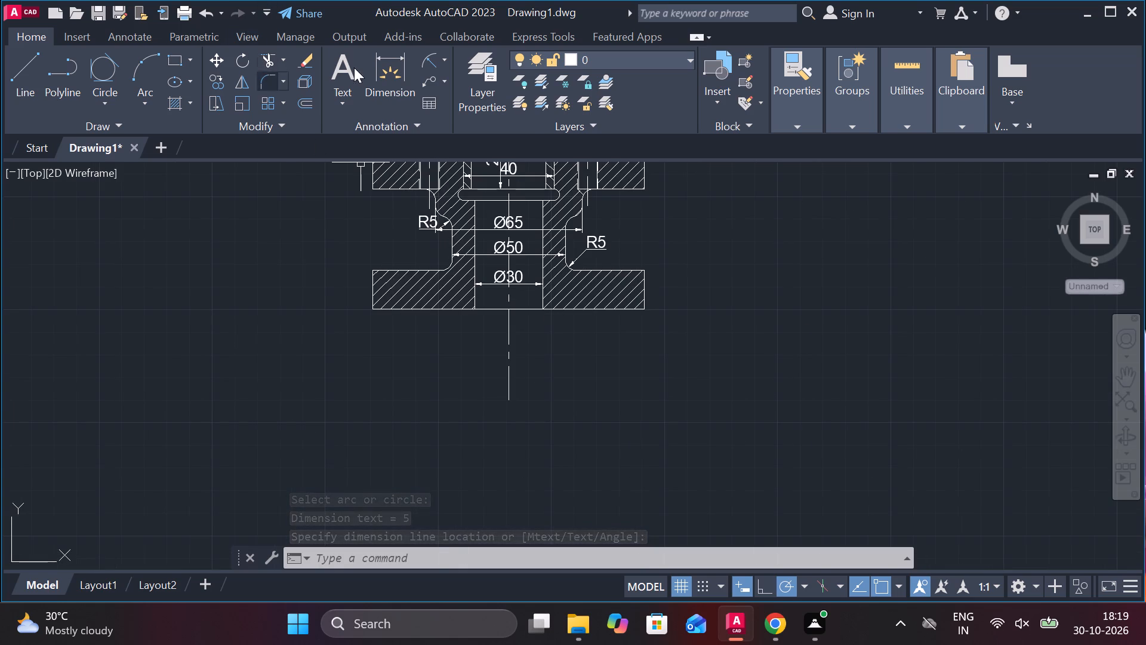
click(435, 55)
scroll(420, 164, up, 2)
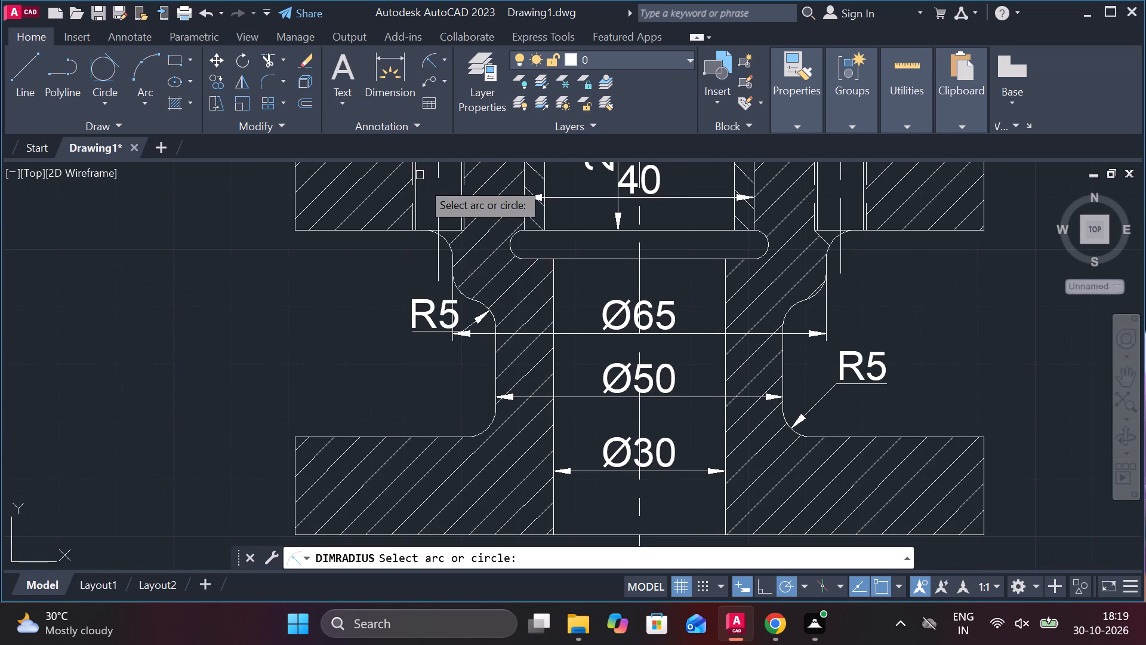
click(453, 254)
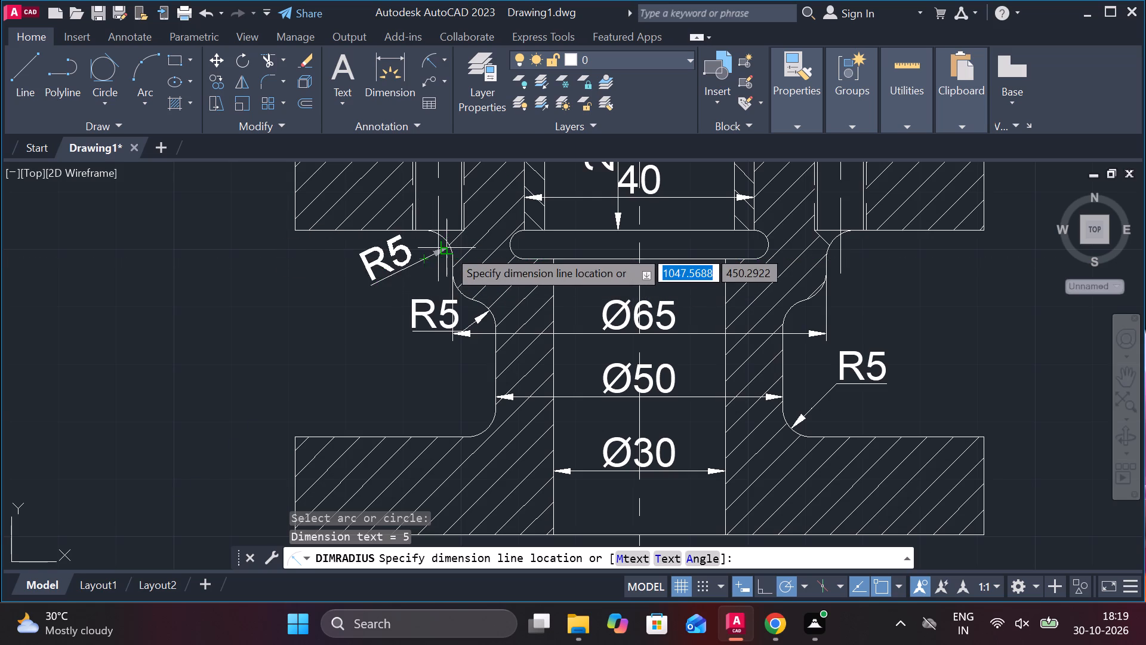
click(448, 249)
scroll(295, 339, down, 2)
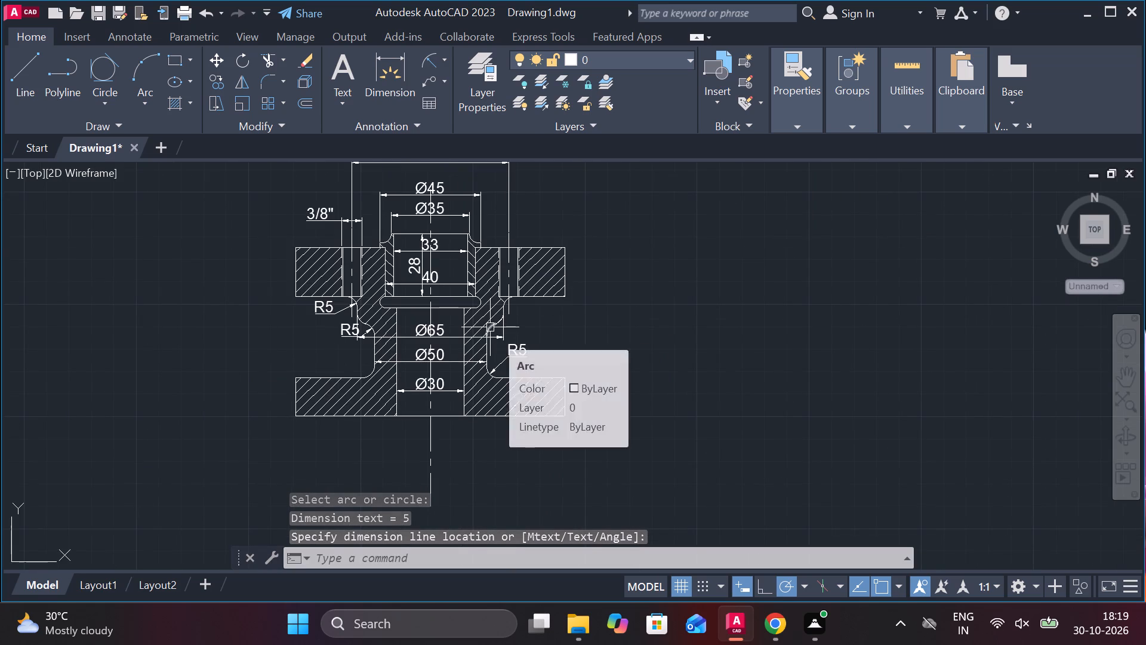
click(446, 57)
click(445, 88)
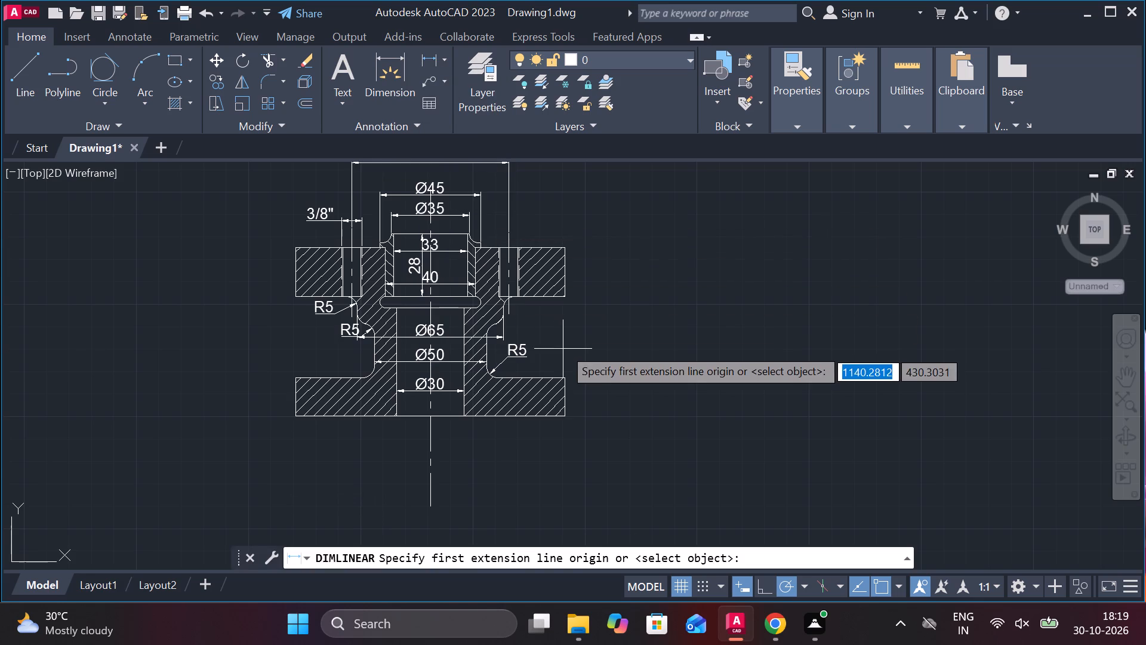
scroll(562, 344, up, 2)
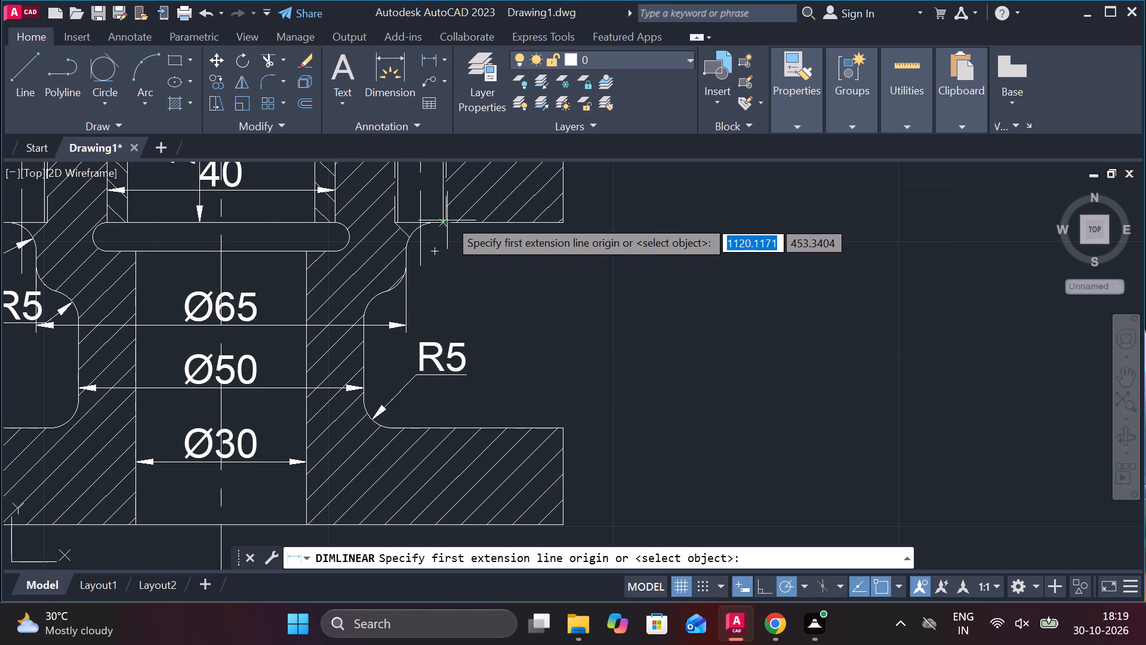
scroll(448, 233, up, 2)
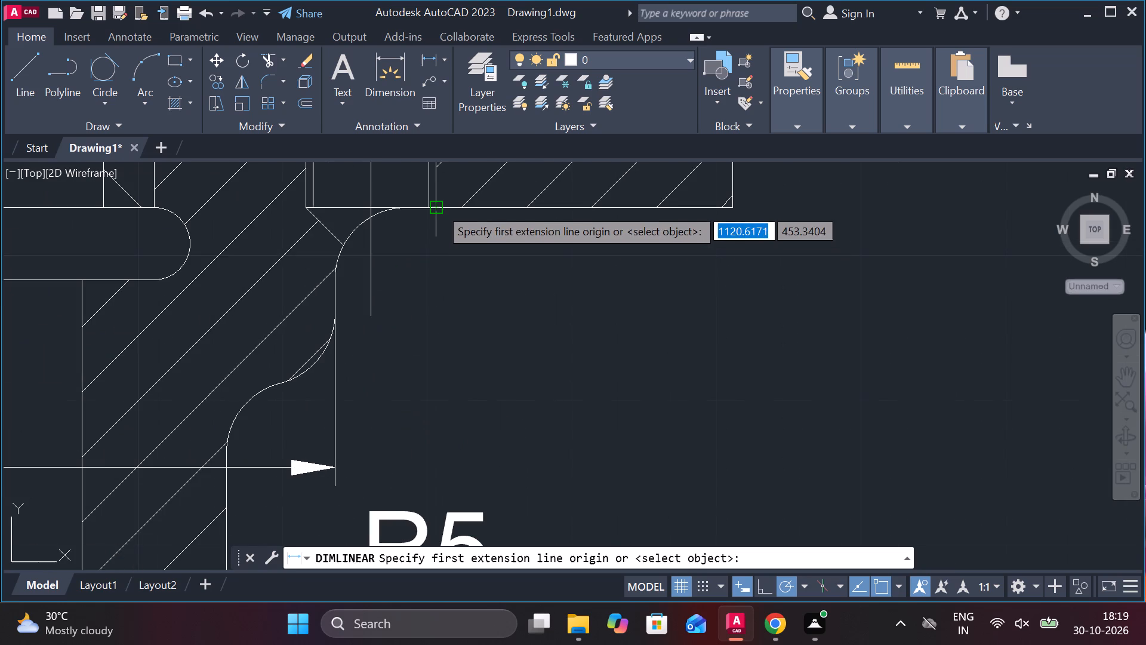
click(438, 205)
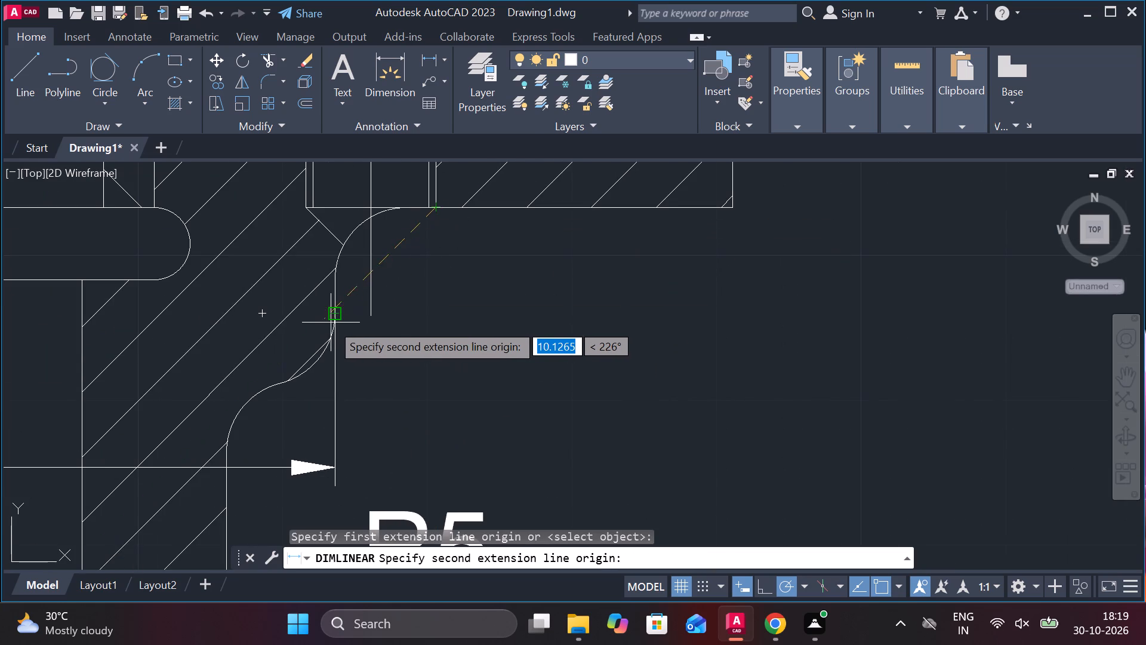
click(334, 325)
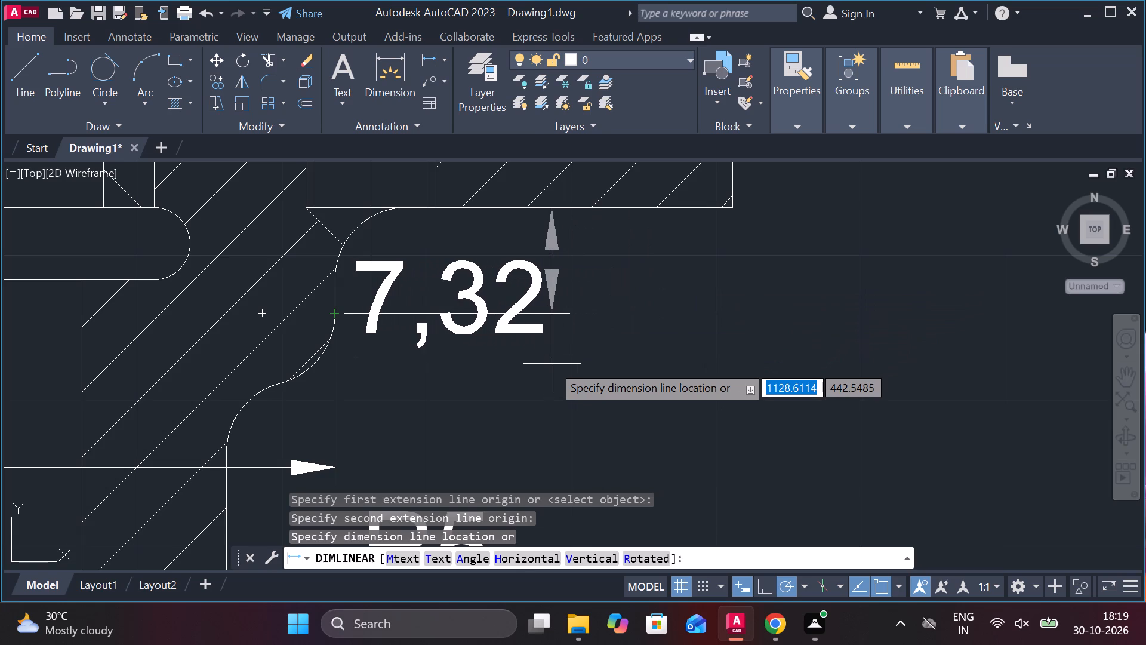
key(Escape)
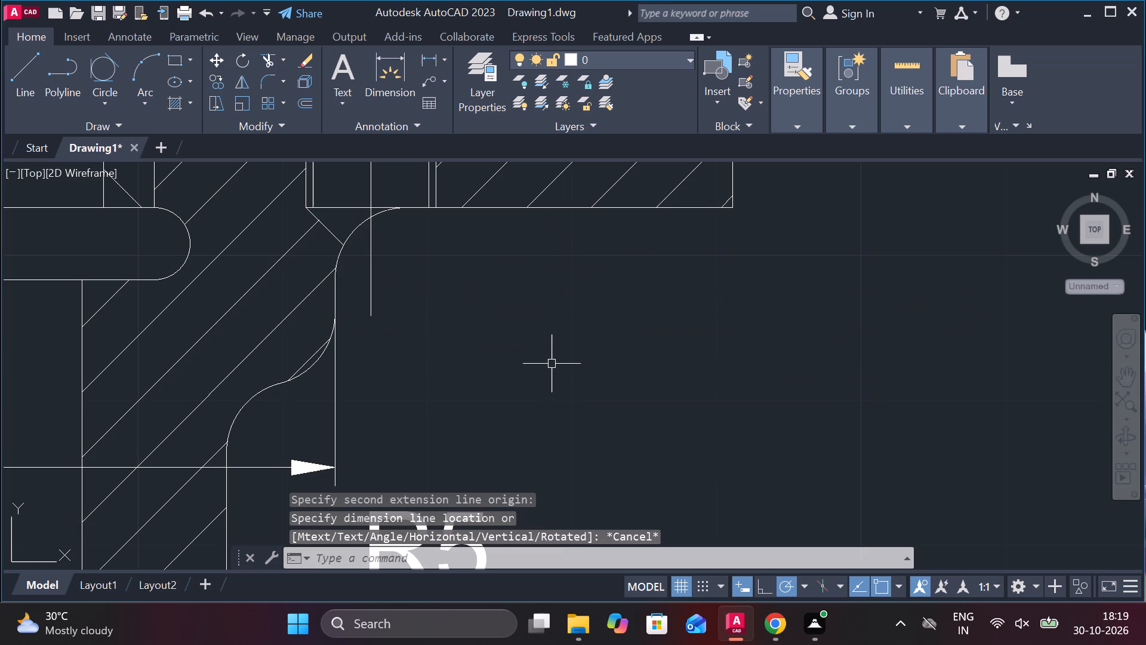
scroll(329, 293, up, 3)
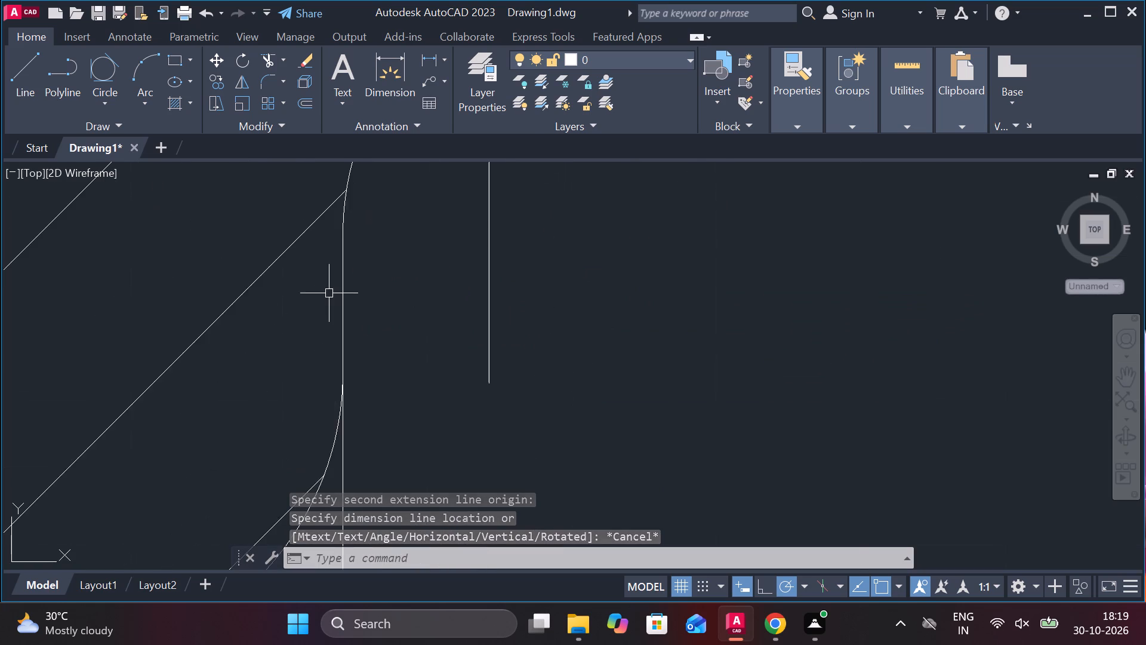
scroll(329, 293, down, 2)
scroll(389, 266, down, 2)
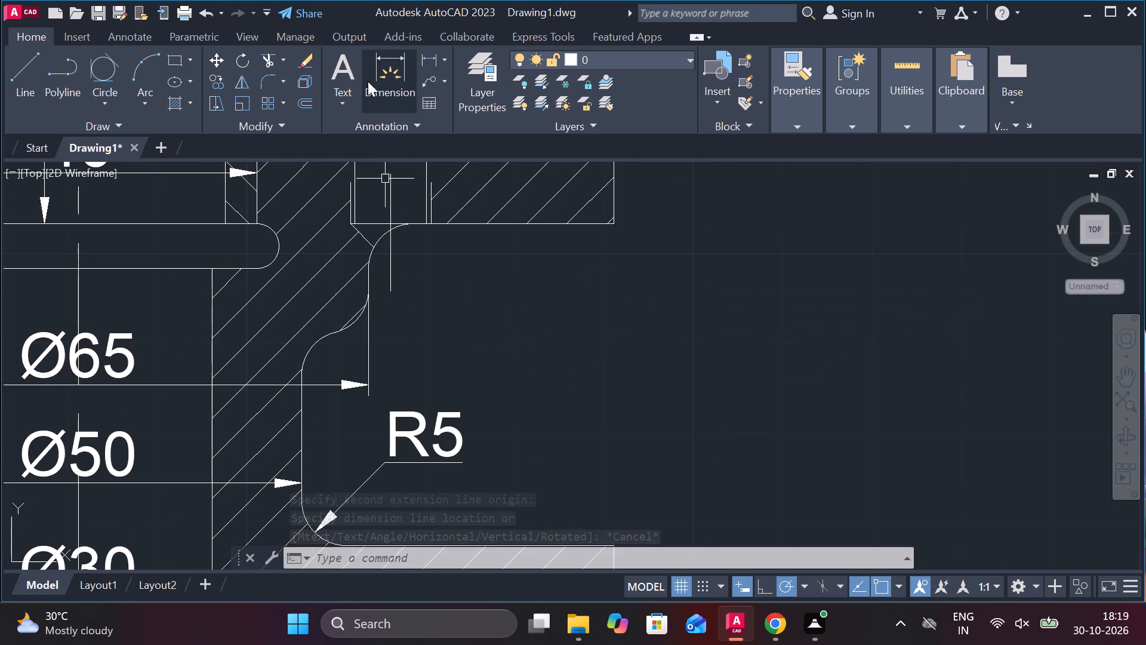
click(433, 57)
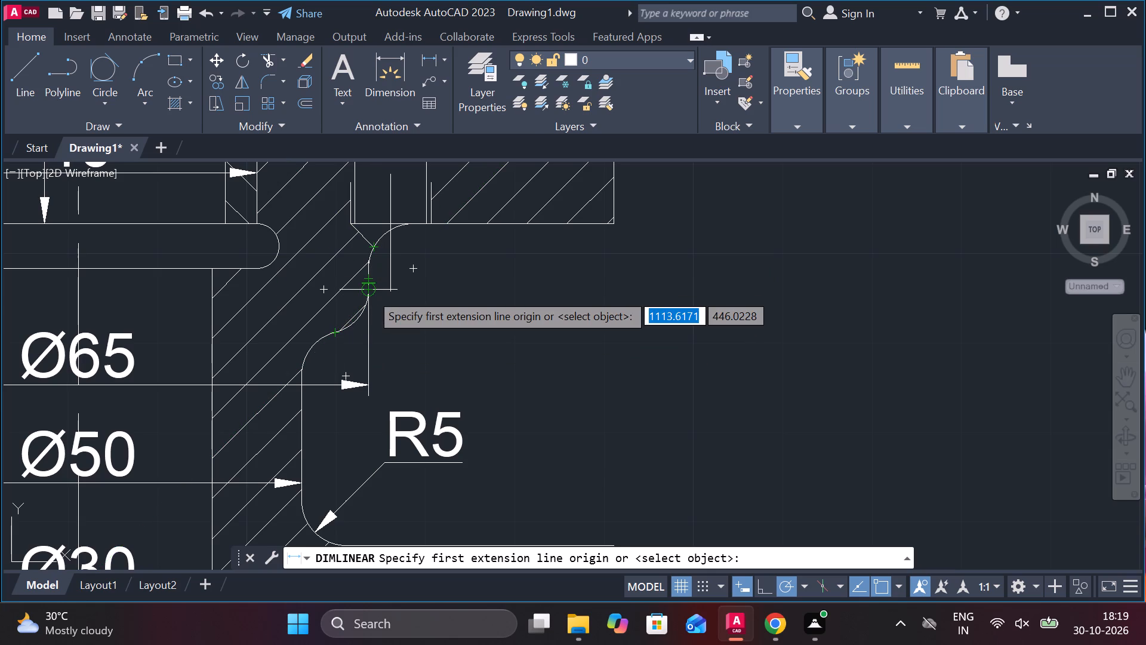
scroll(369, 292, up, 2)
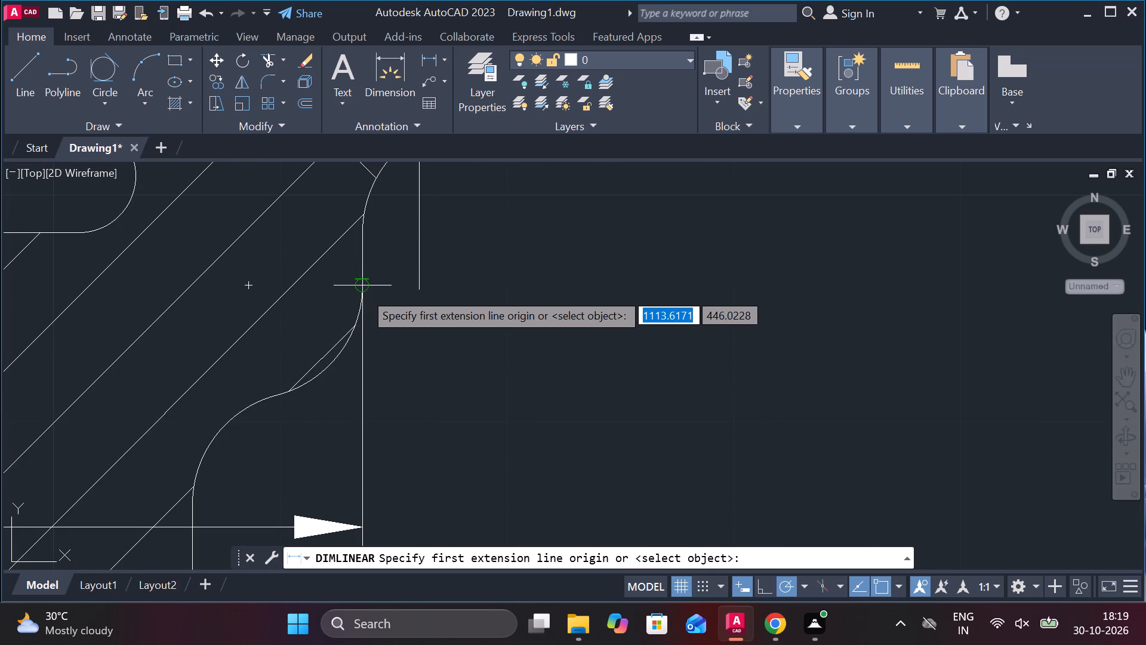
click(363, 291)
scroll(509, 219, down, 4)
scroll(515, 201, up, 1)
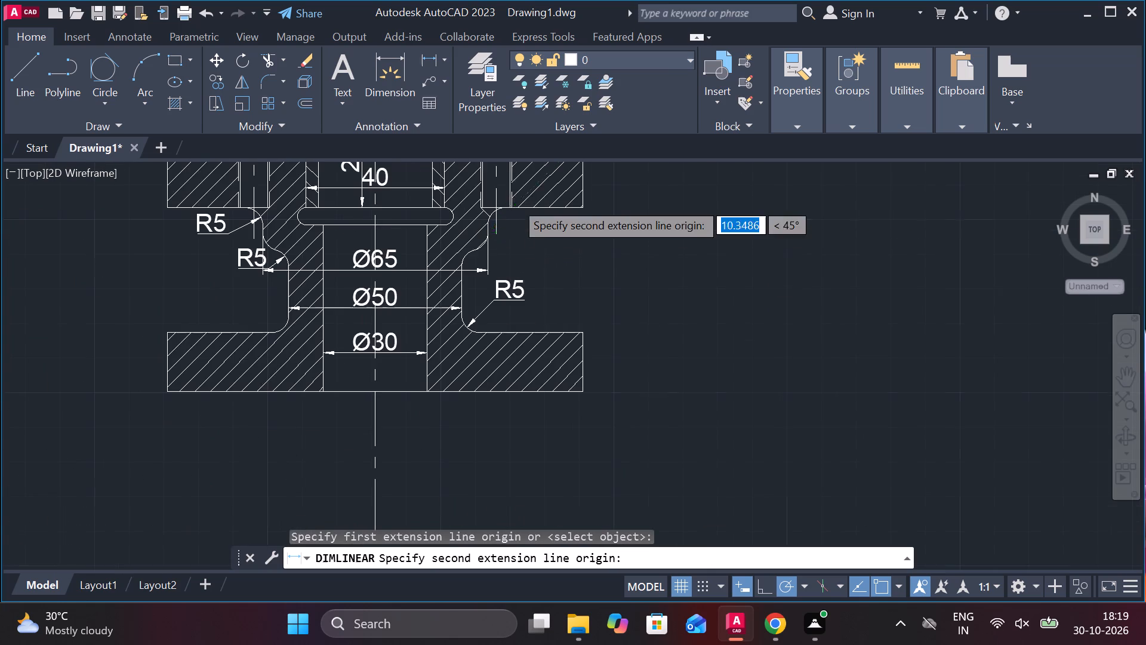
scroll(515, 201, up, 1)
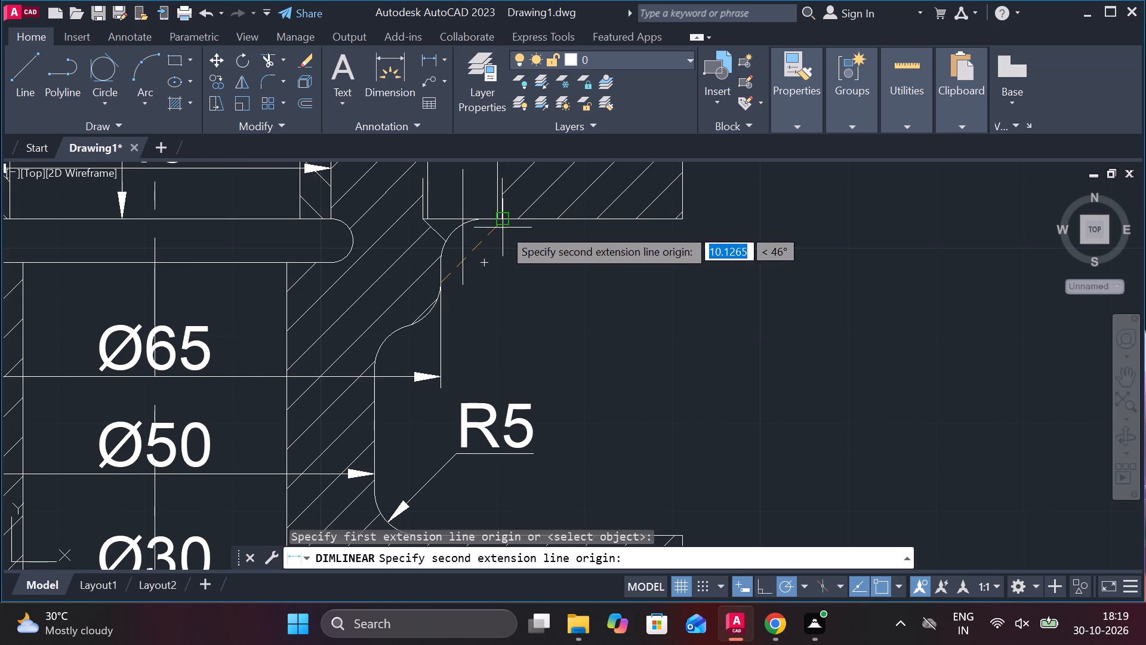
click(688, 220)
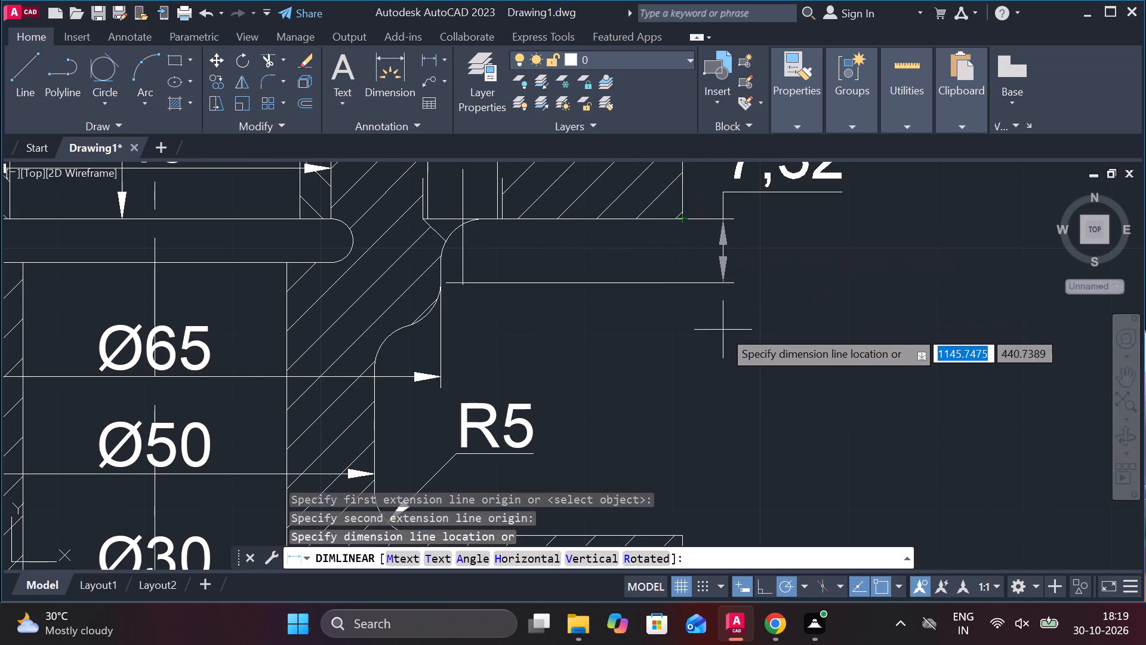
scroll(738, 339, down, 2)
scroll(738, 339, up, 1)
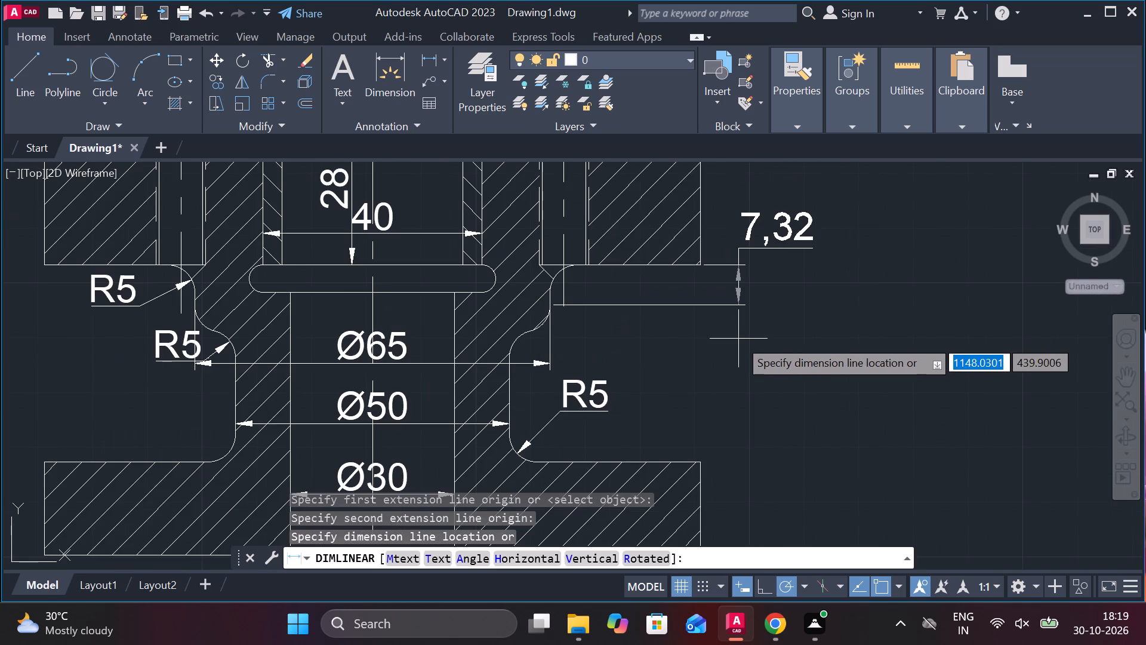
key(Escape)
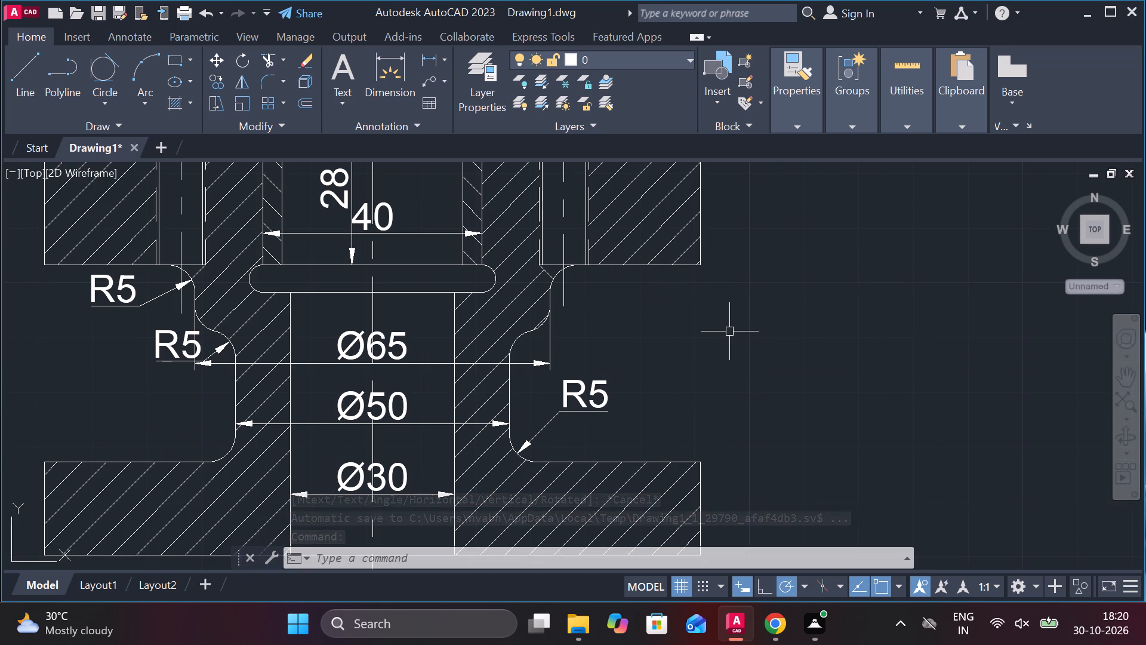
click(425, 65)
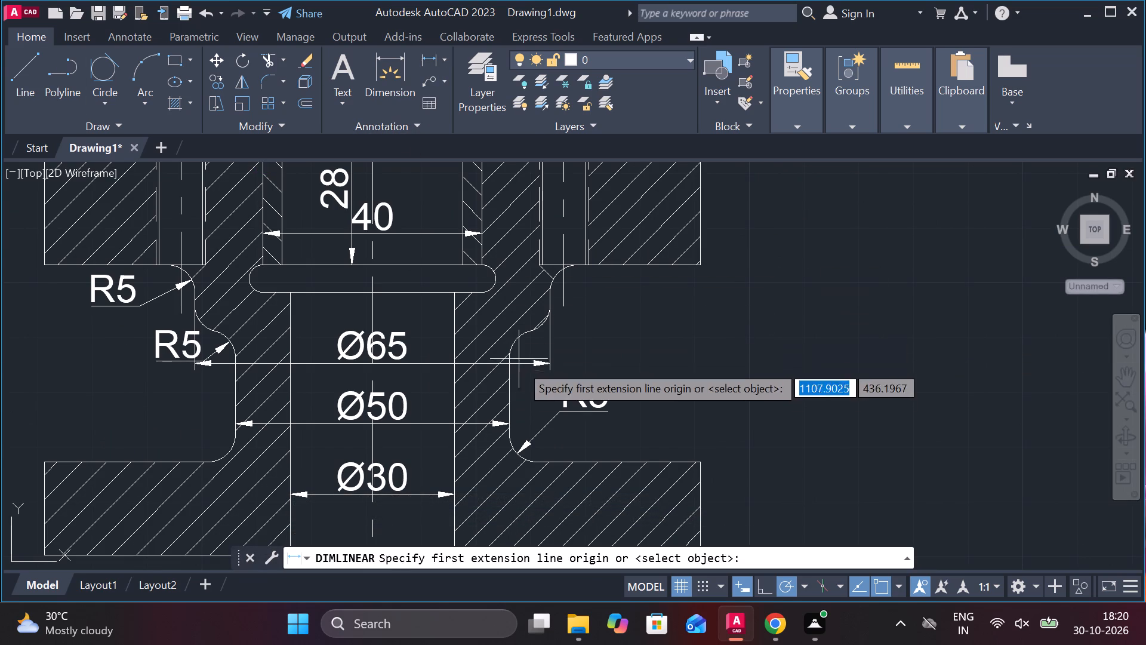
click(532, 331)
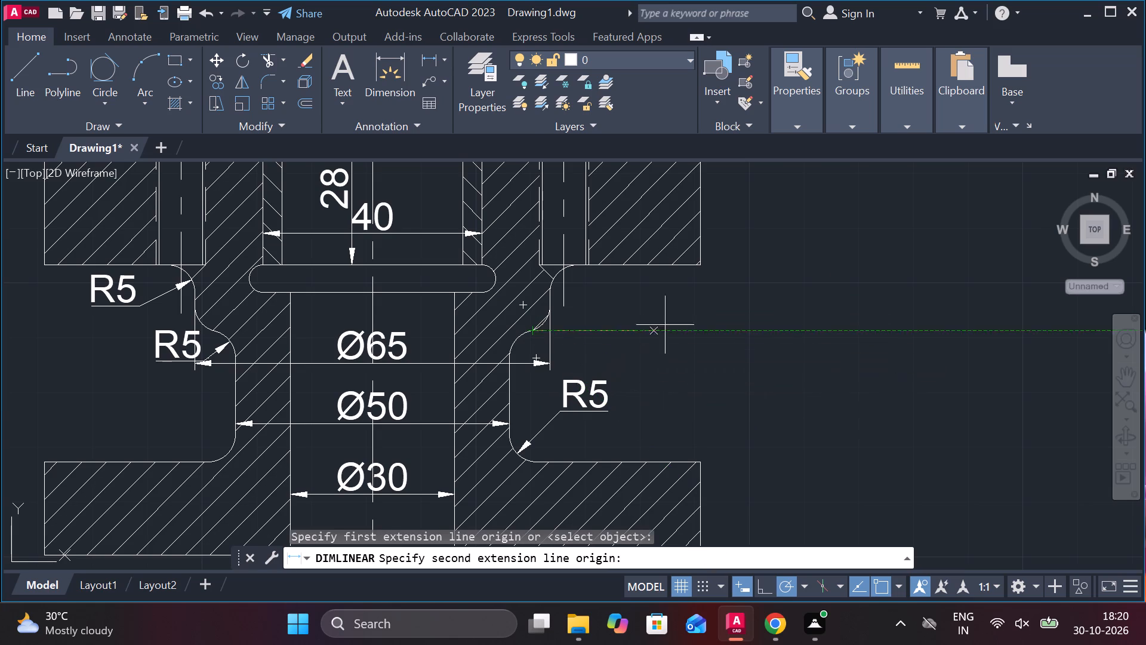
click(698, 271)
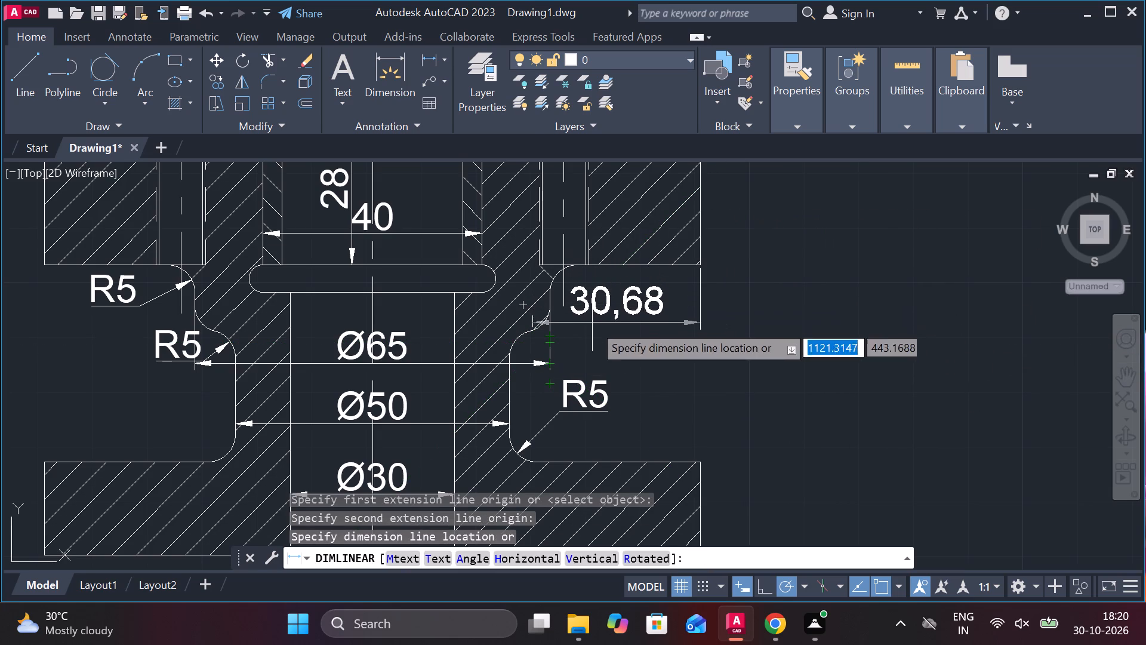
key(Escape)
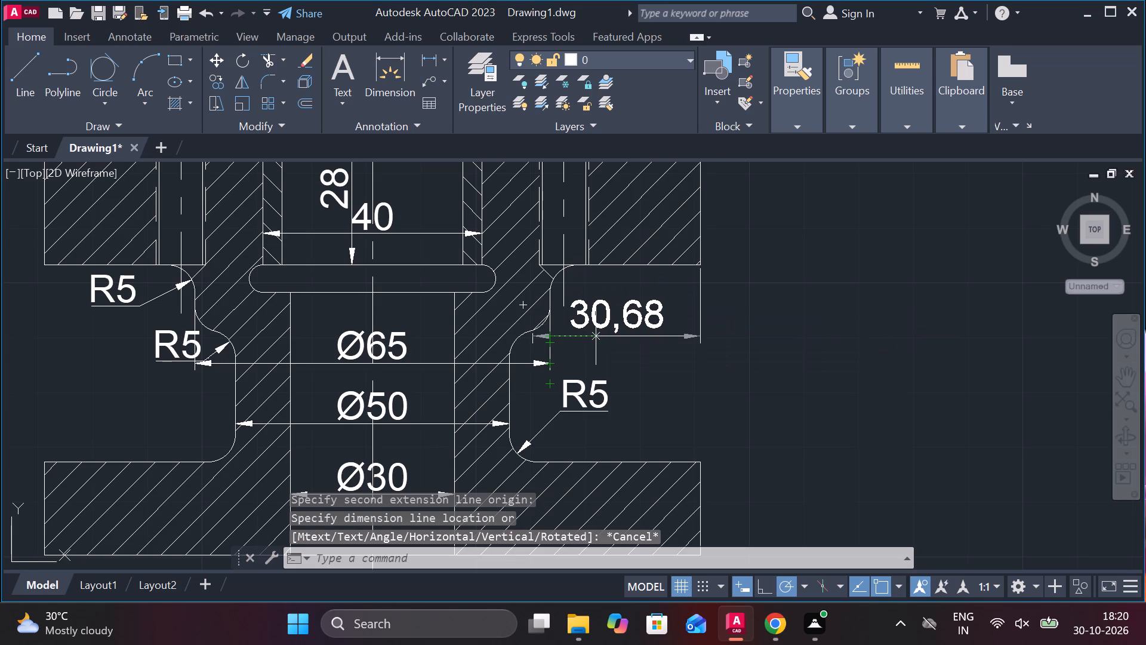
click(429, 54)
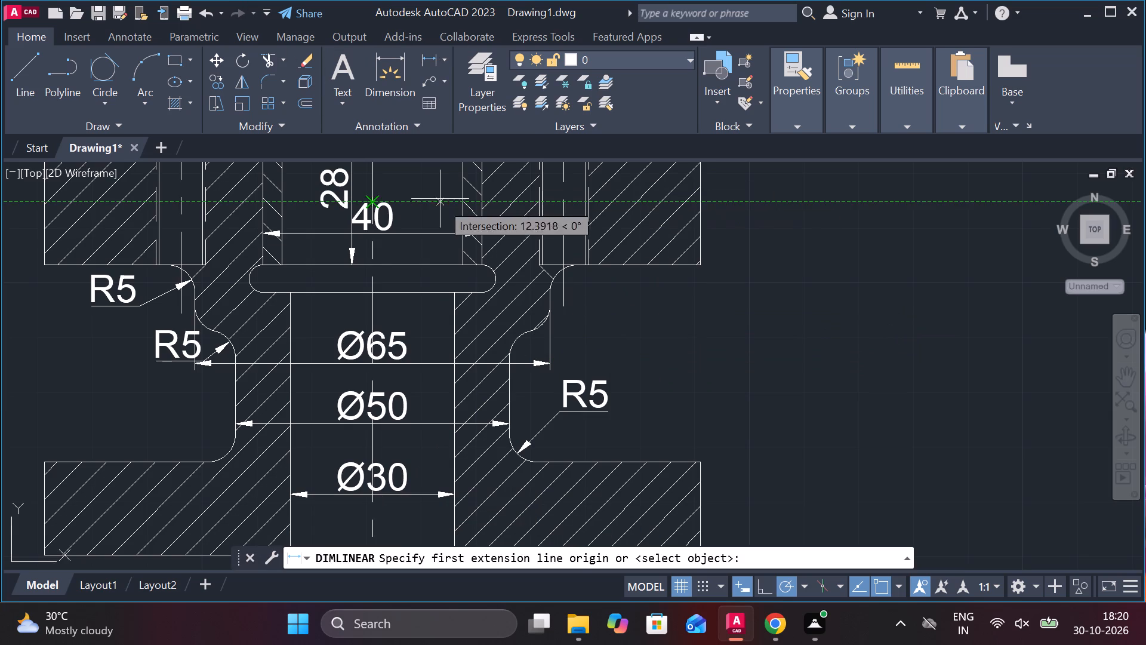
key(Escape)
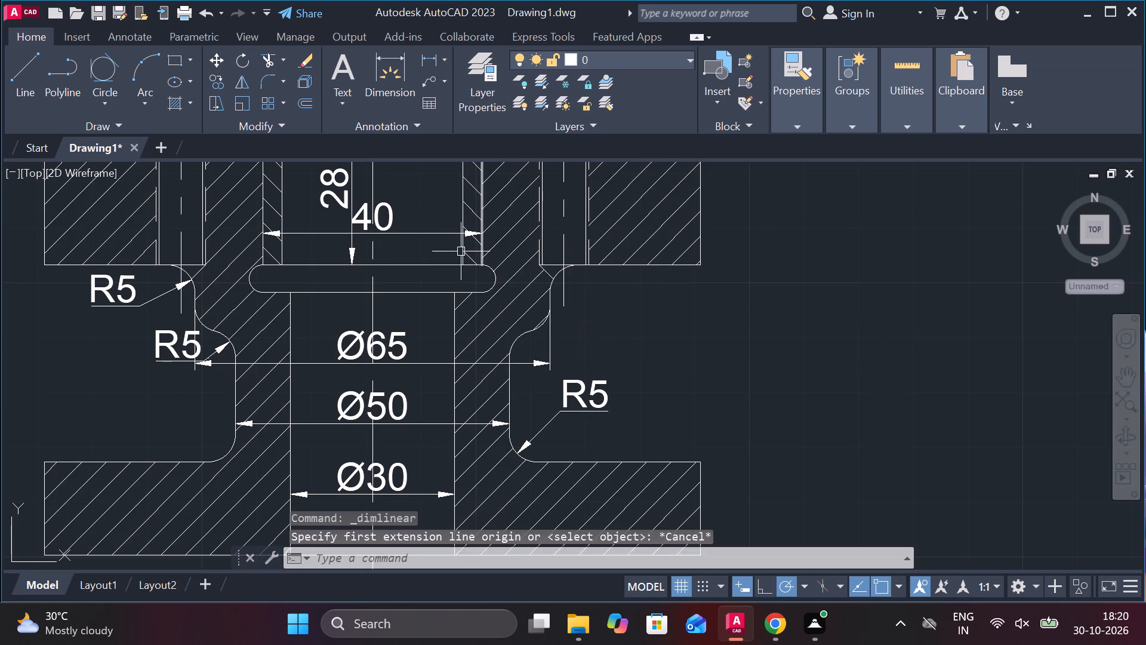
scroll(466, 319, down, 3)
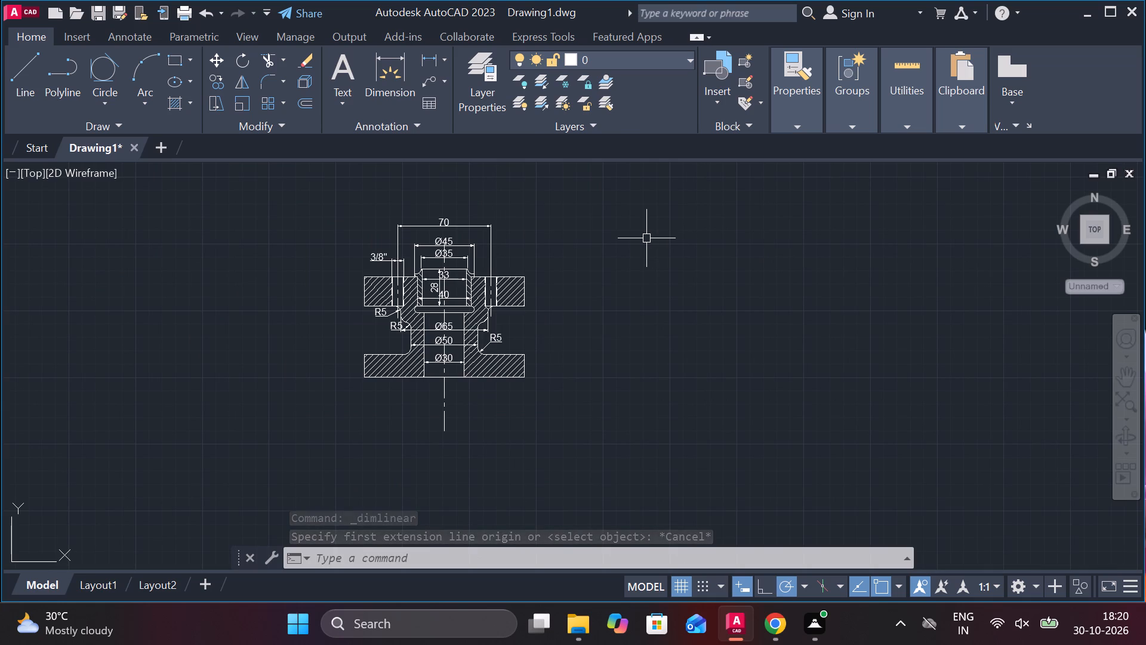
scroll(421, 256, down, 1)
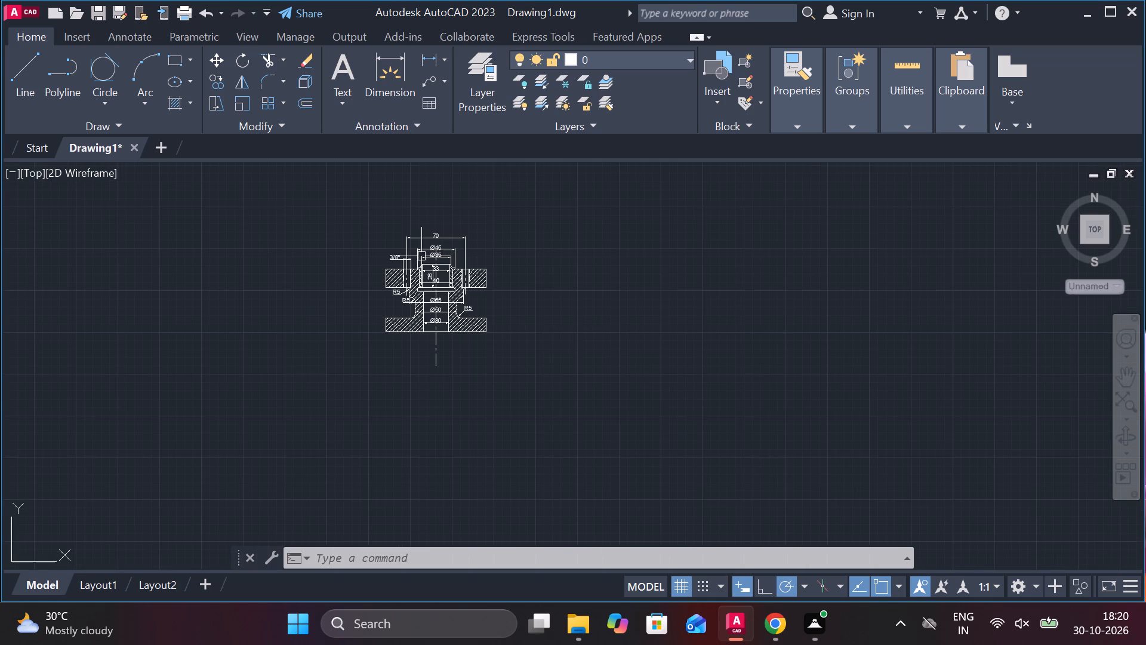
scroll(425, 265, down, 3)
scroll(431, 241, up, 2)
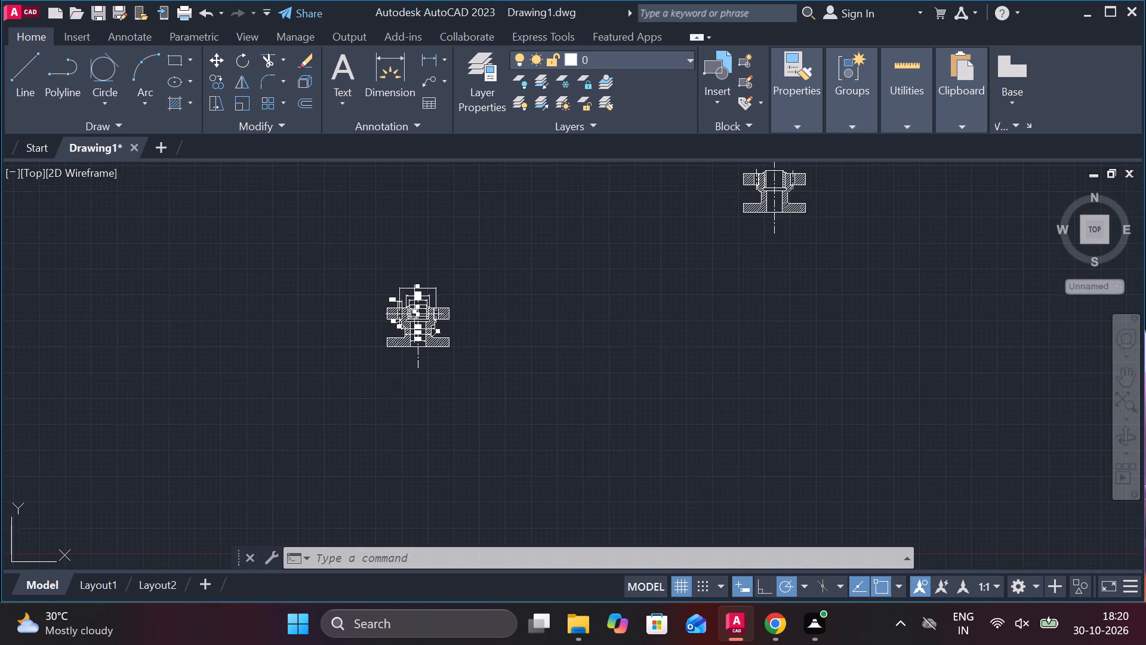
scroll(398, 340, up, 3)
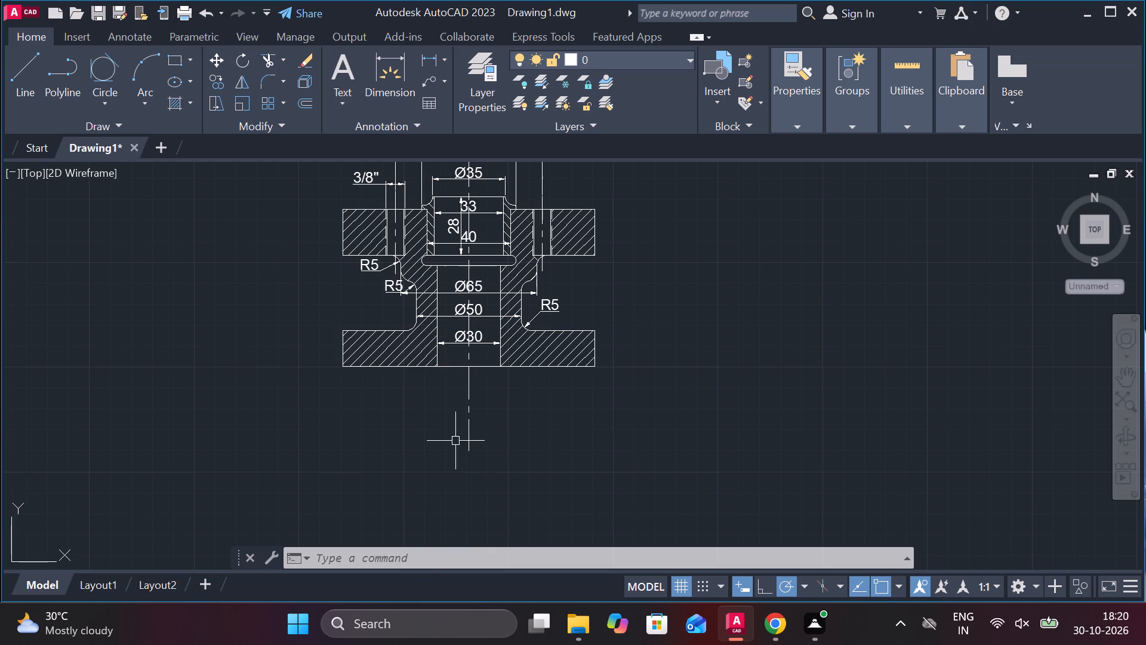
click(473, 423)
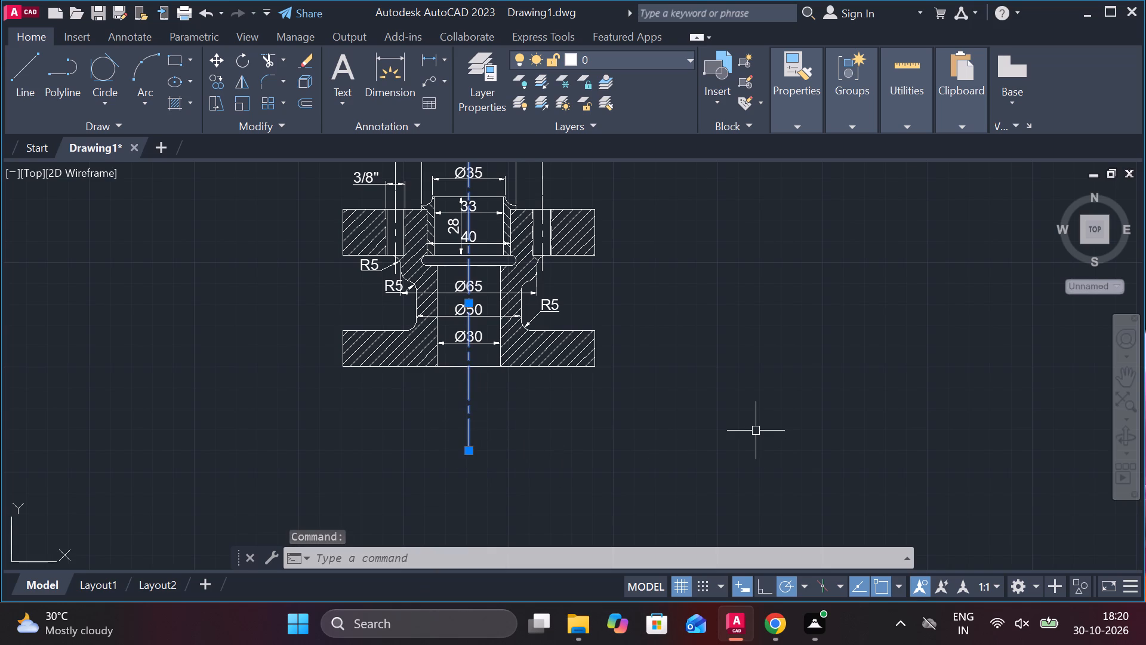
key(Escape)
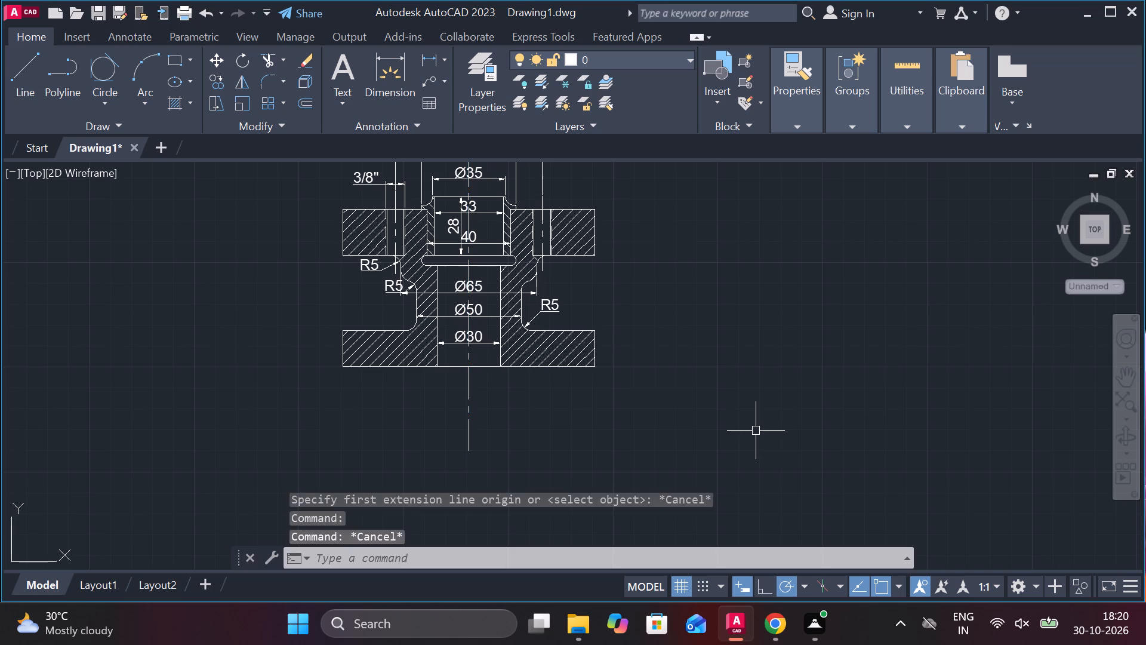
Draw a horizontal line 120 mm long in the empty space below and to the right of the dimensioned section.
scroll(531, 354, down, 2)
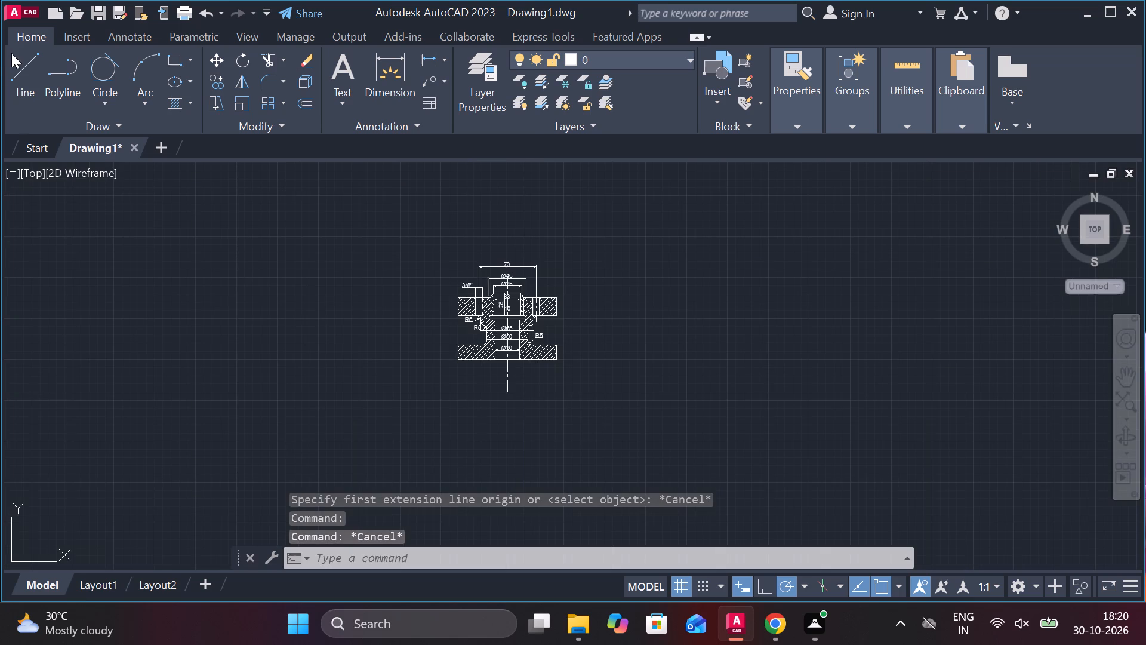
click(18, 69)
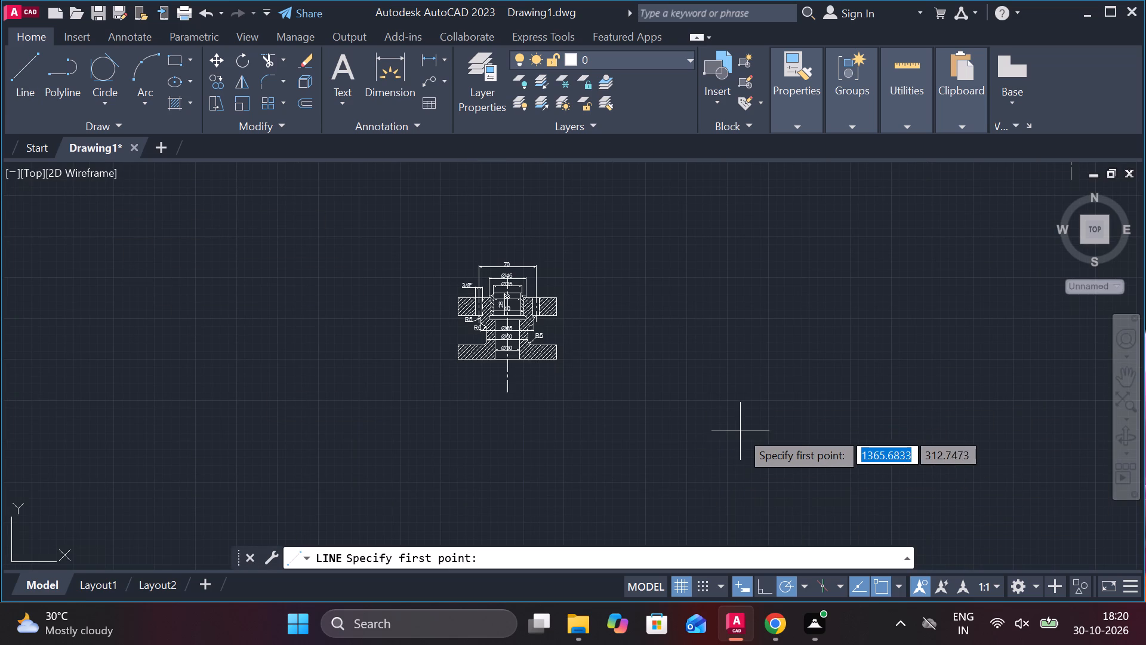
click(717, 441)
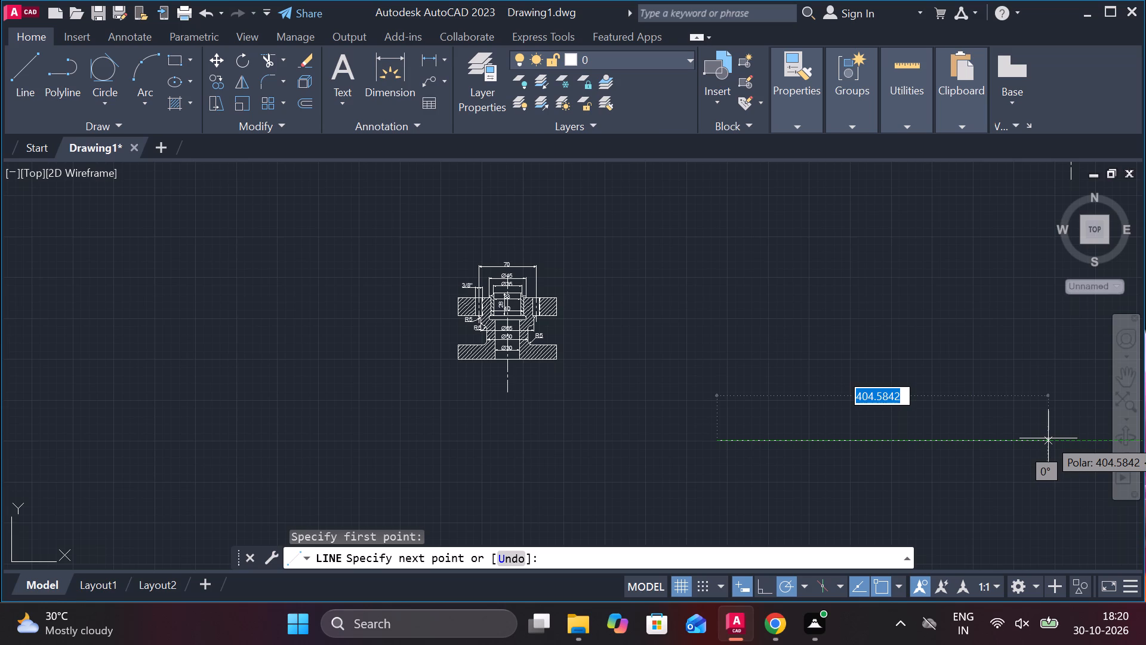
key(1)
key(2)
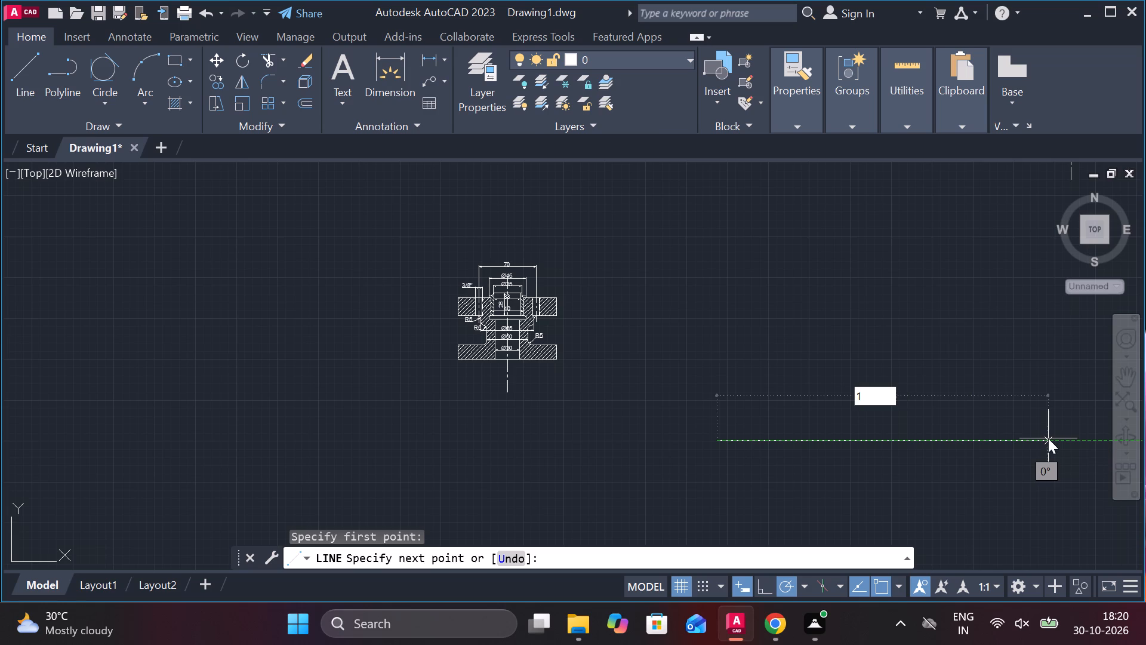
key(0)
key(Return)
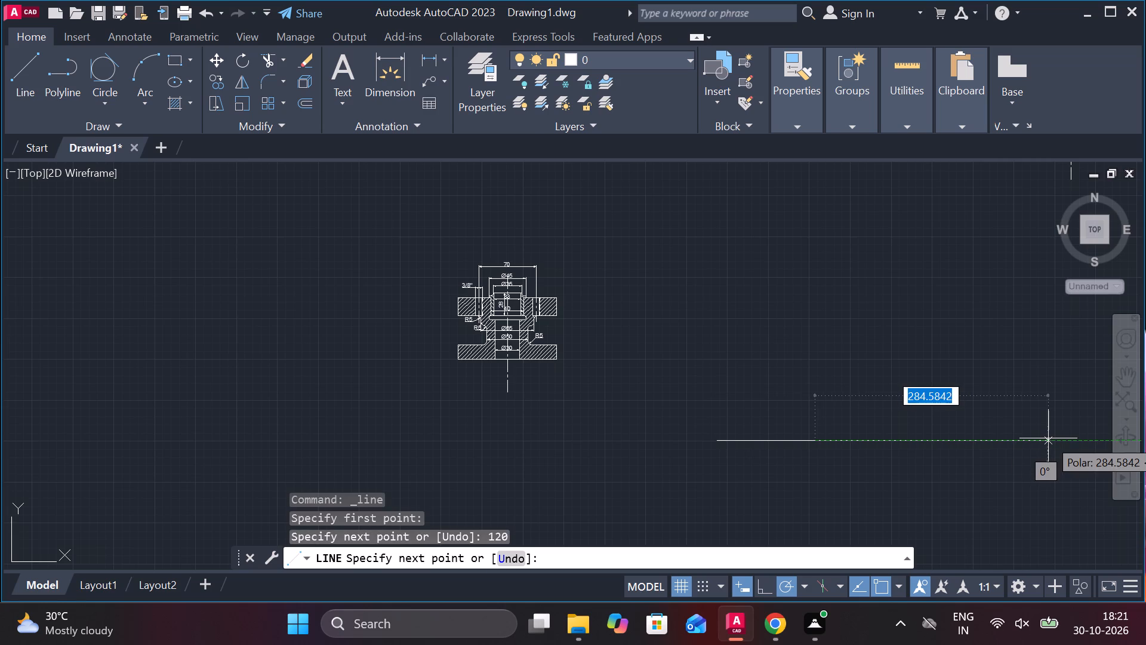
key(Escape)
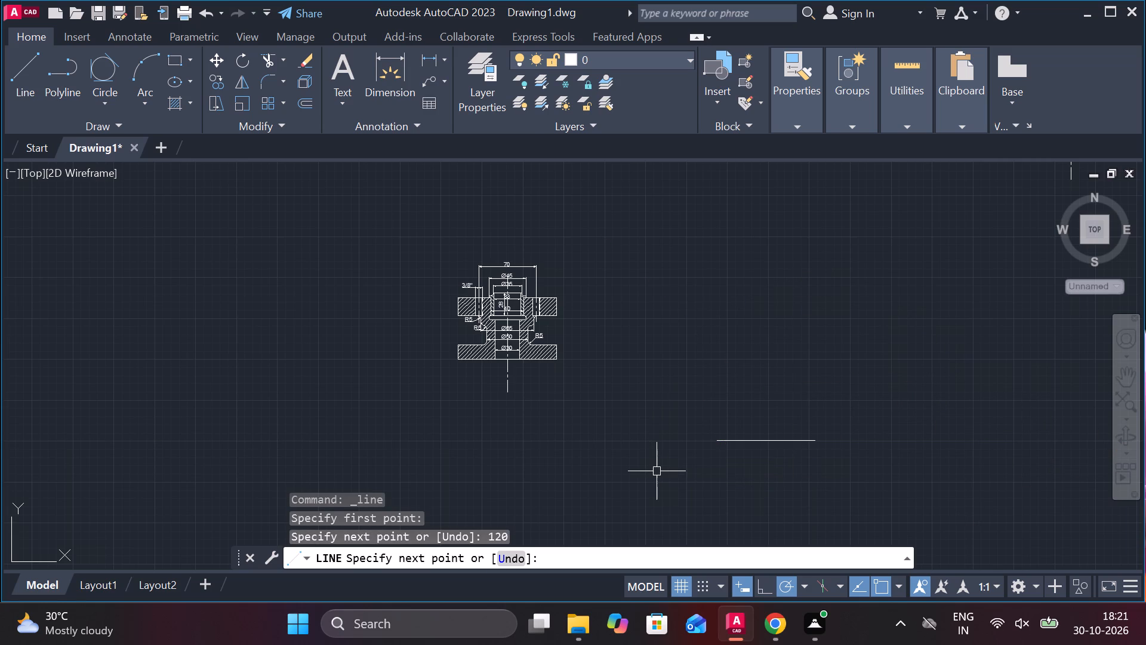
Draw a circle of diameter 120 mm centred on the midpoint of the 120 mm line.
click(100, 104)
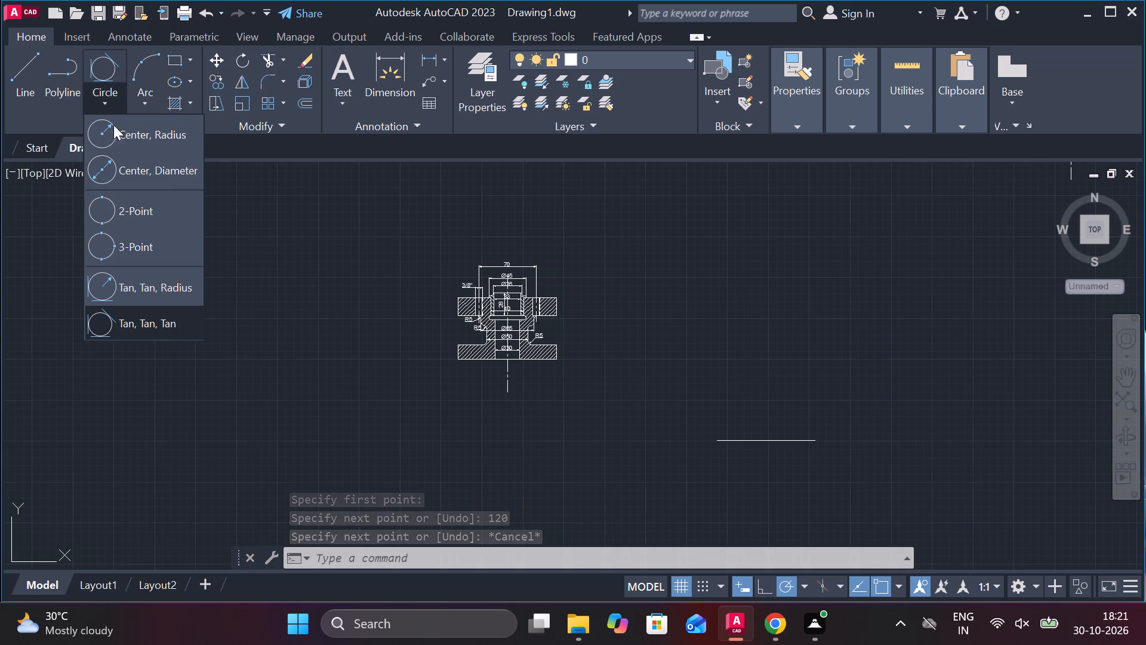
click(150, 177)
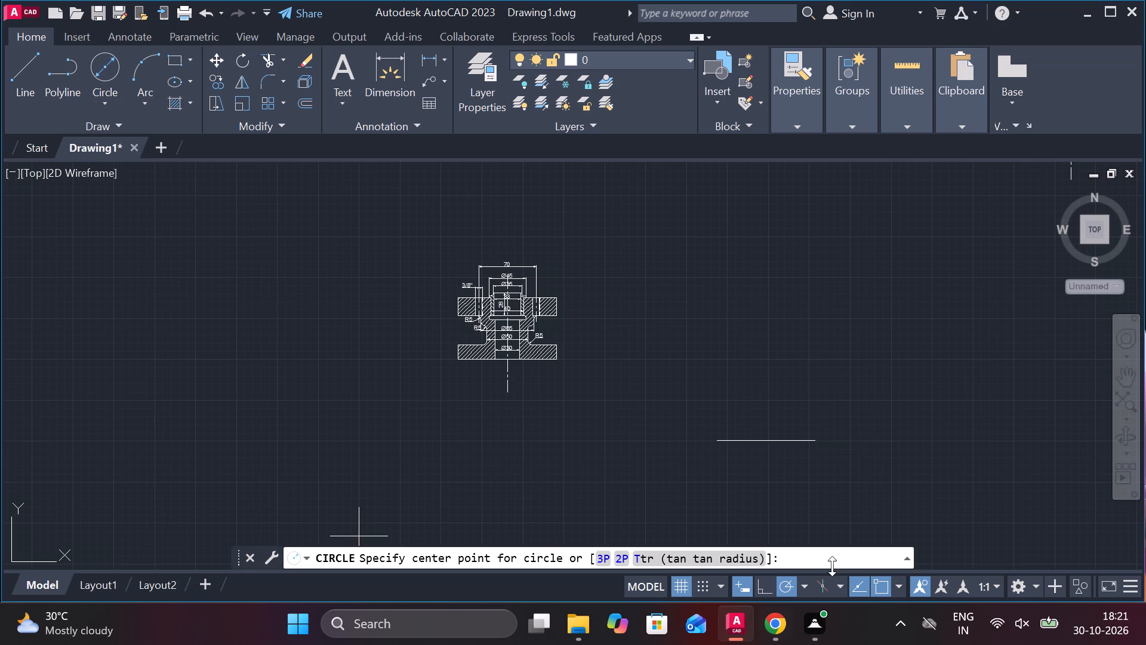
click(768, 440)
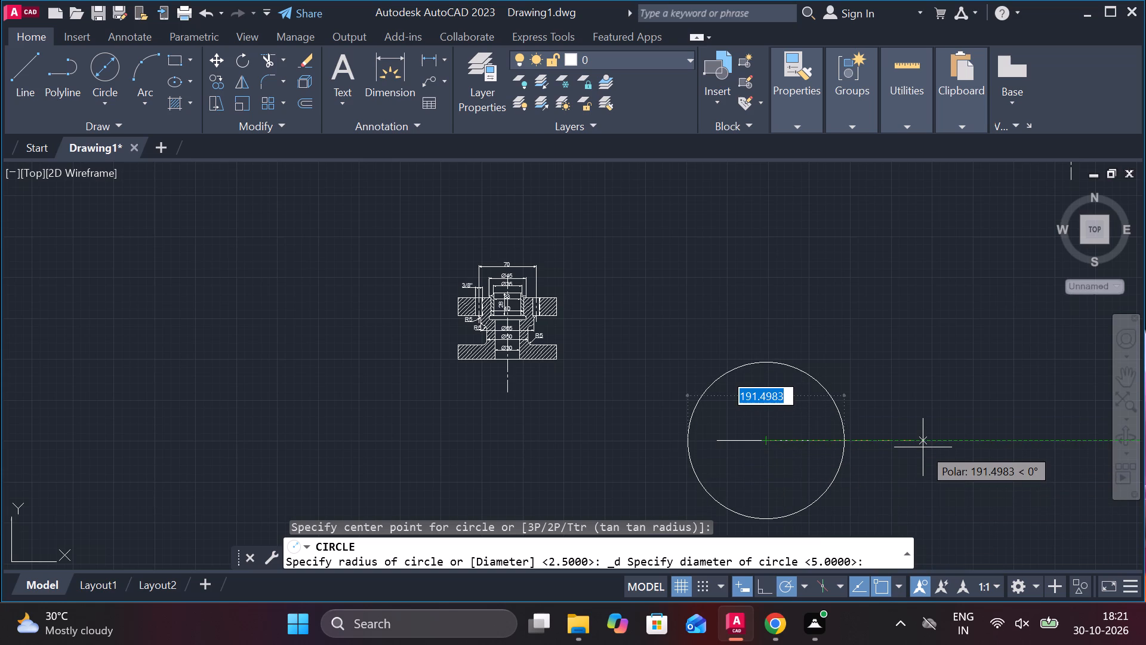
text(12)
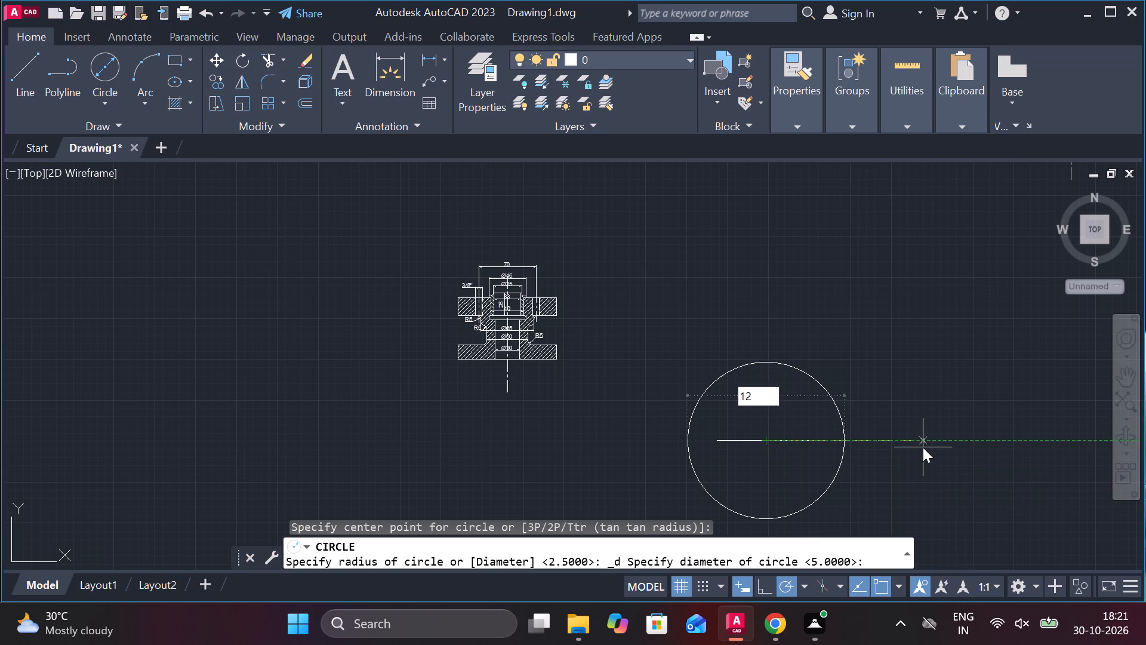
key(0)
key(Return)
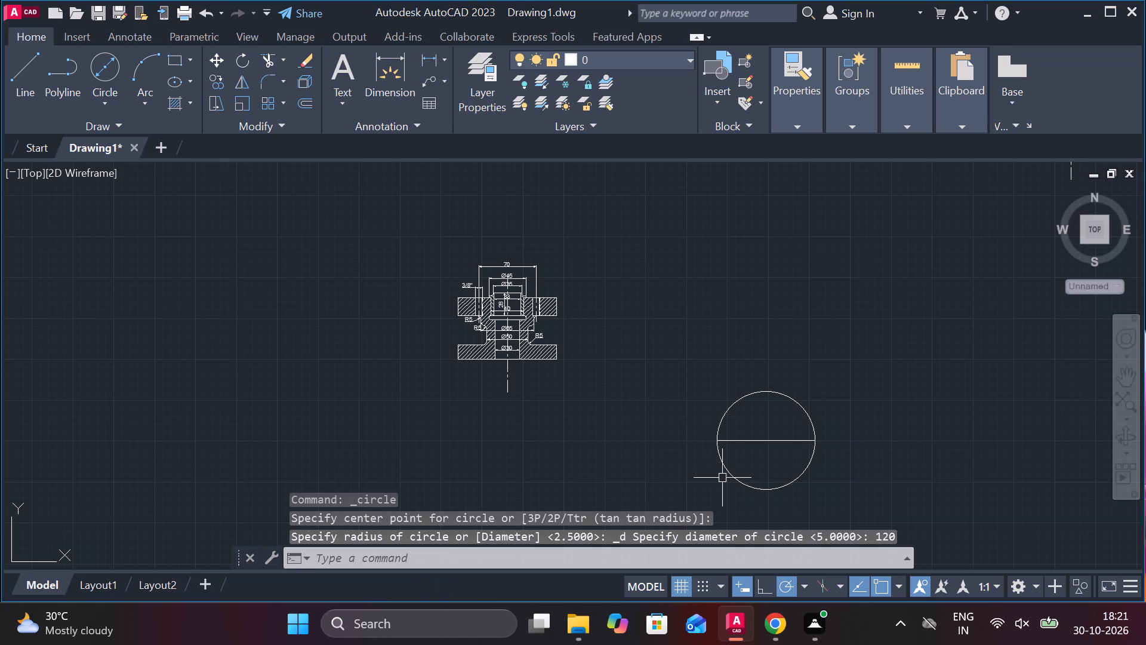
Draw a line from the circle's centre 35 mm to the left along the diameter, continued by a 70 mm segment back to the right.
scroll(506, 425, down, 1)
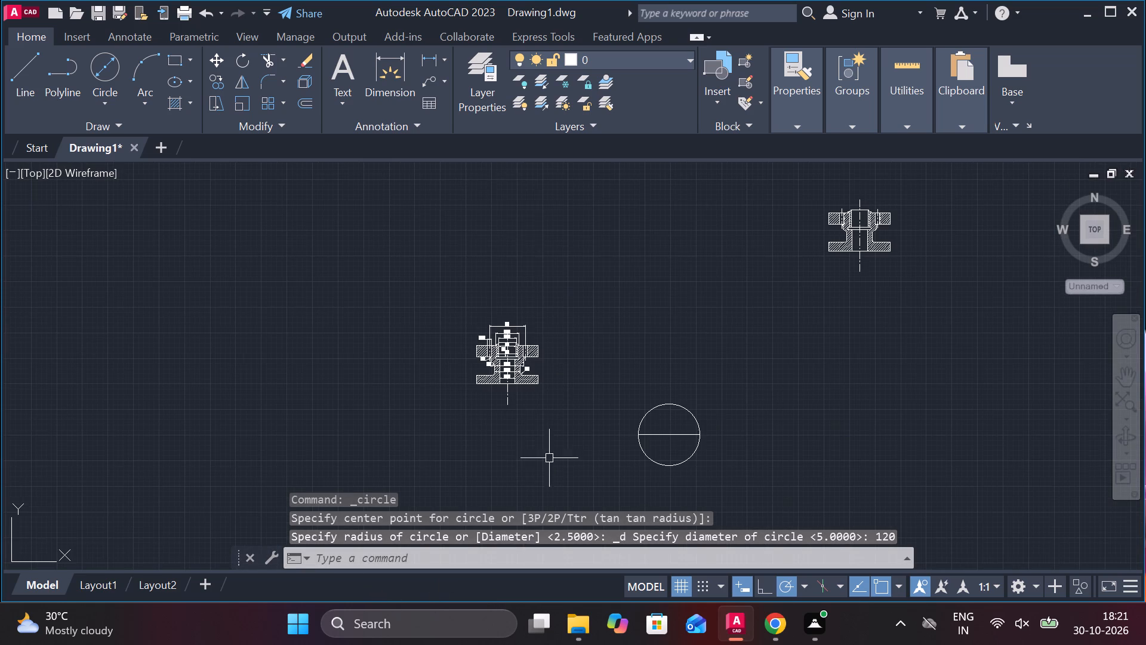
double_click(24, 79)
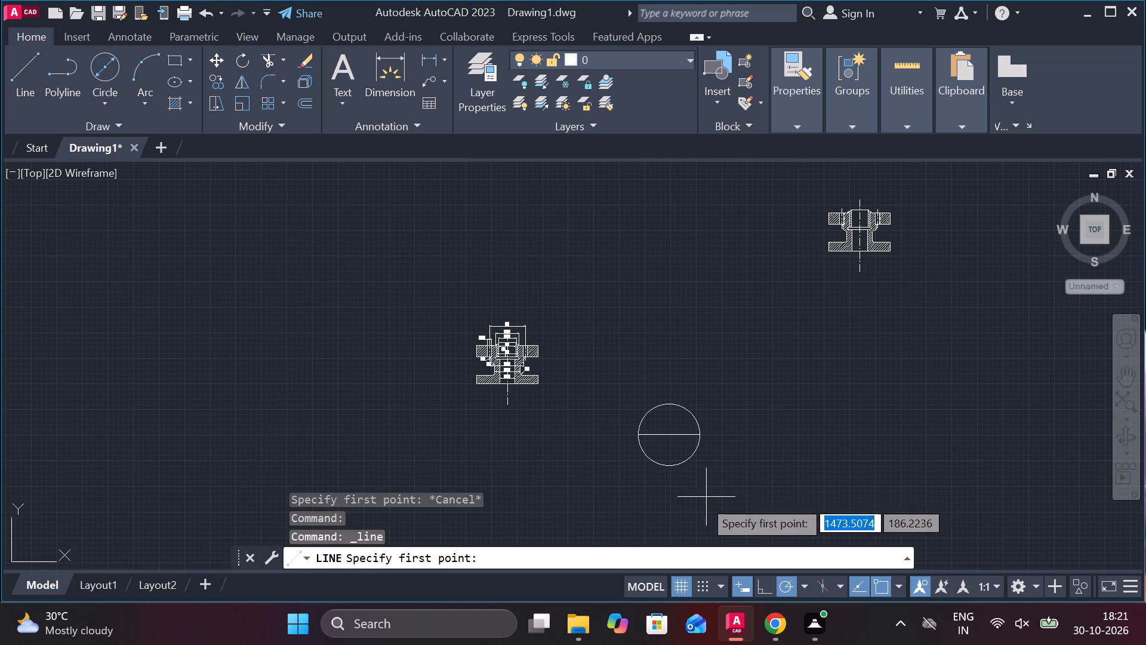
scroll(664, 448, up, 2)
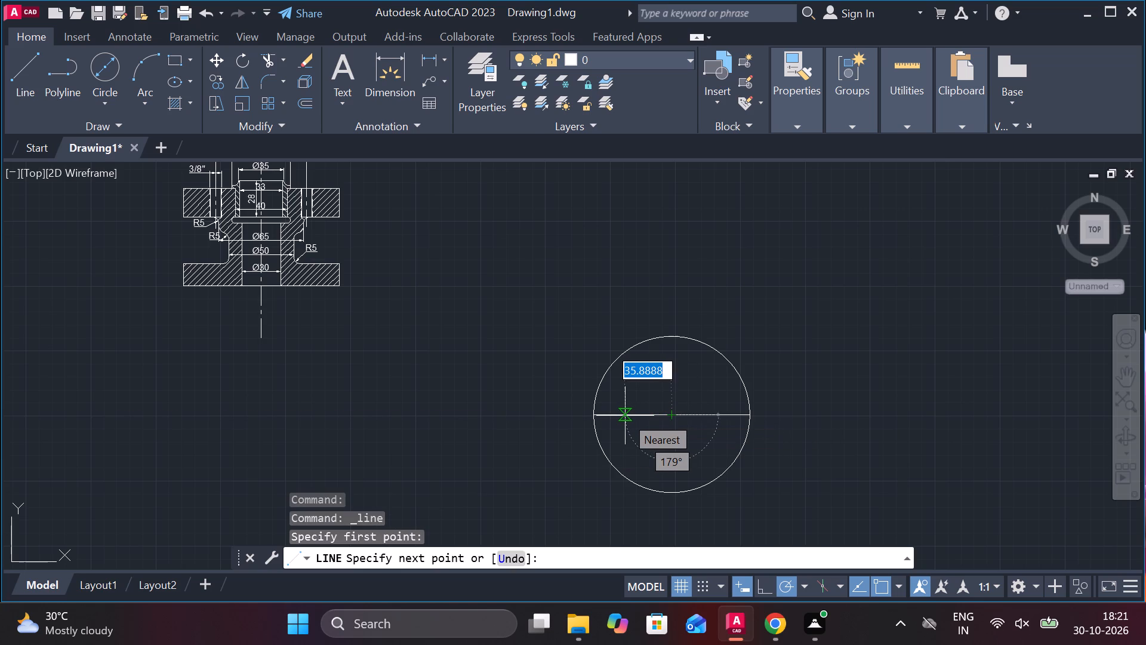
text(35)
key(Return)
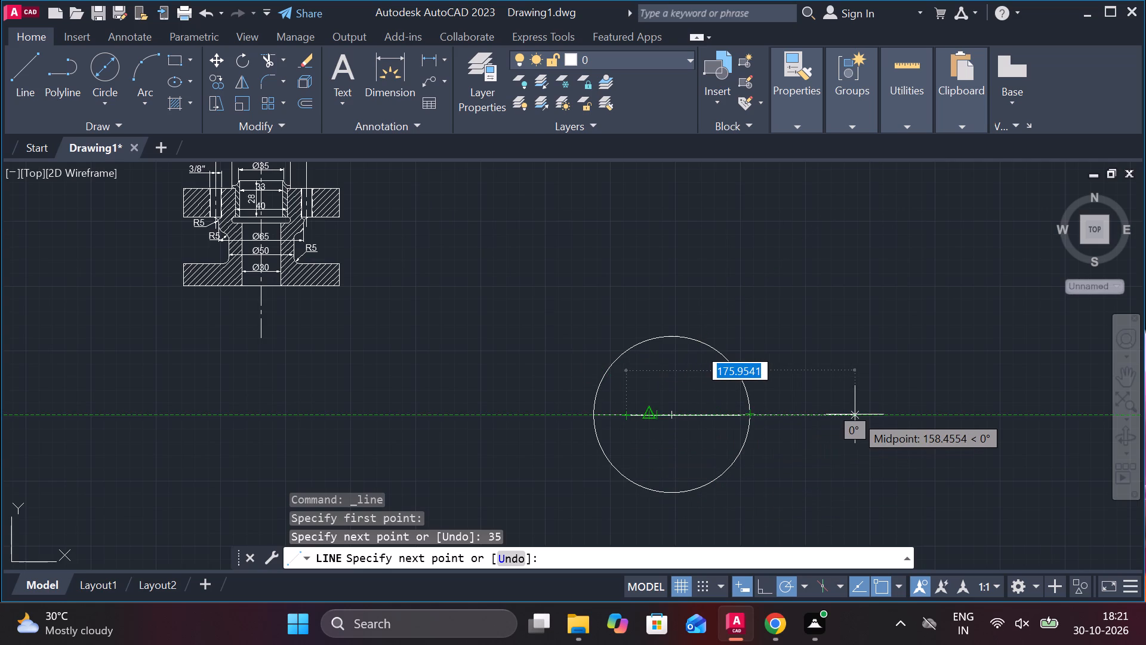
text(70)
key(Return)
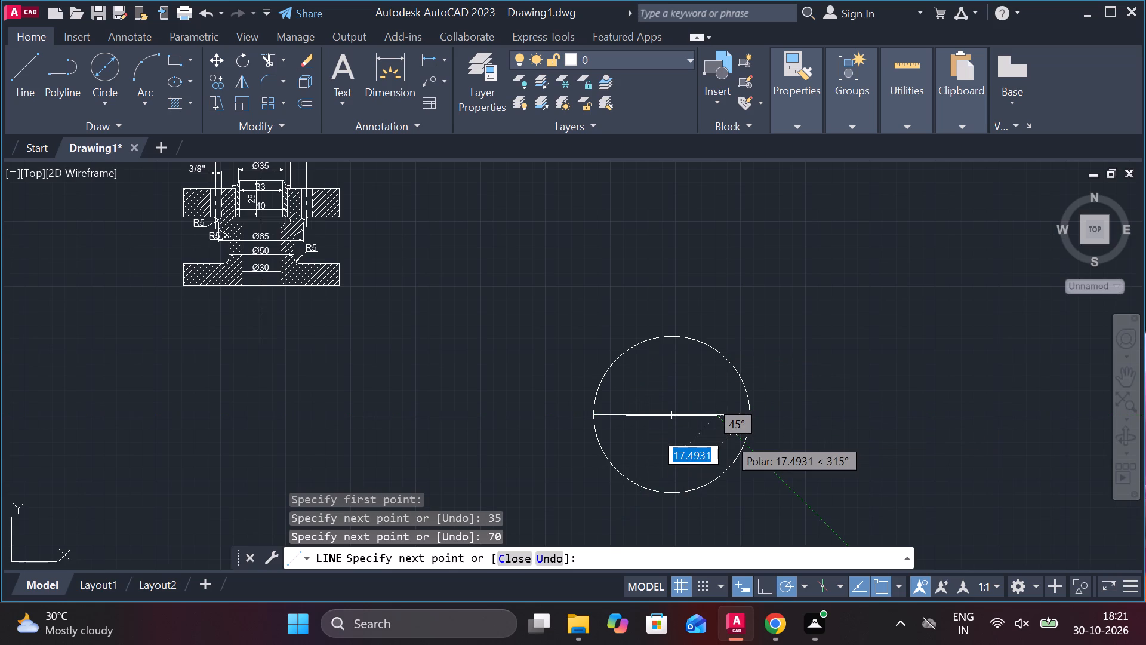
key(Escape)
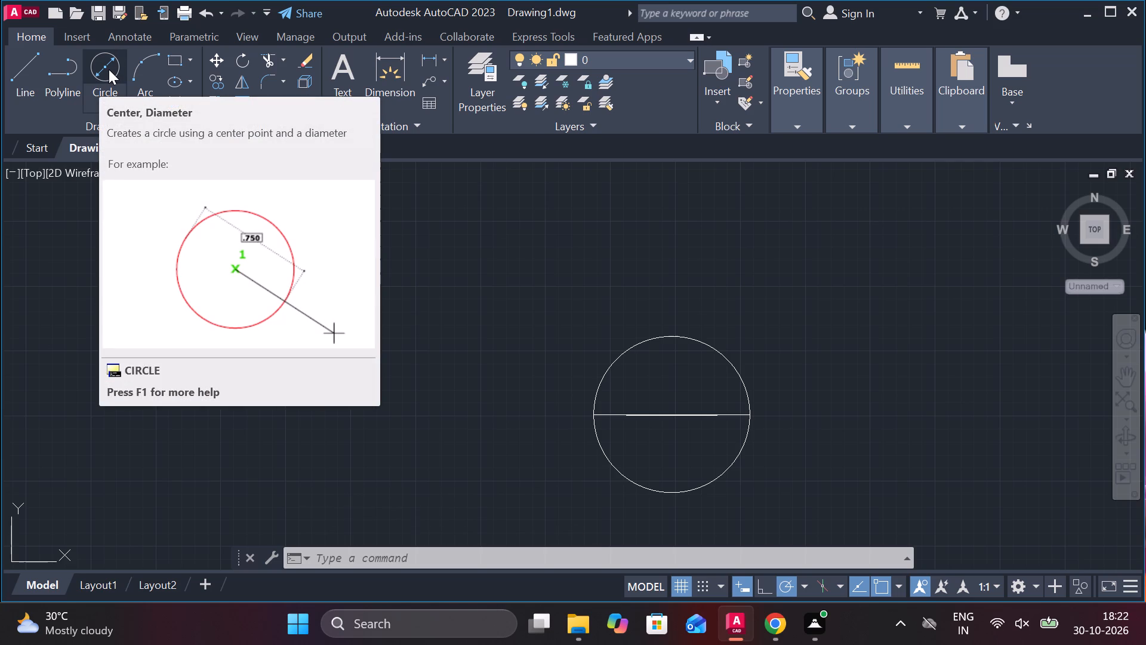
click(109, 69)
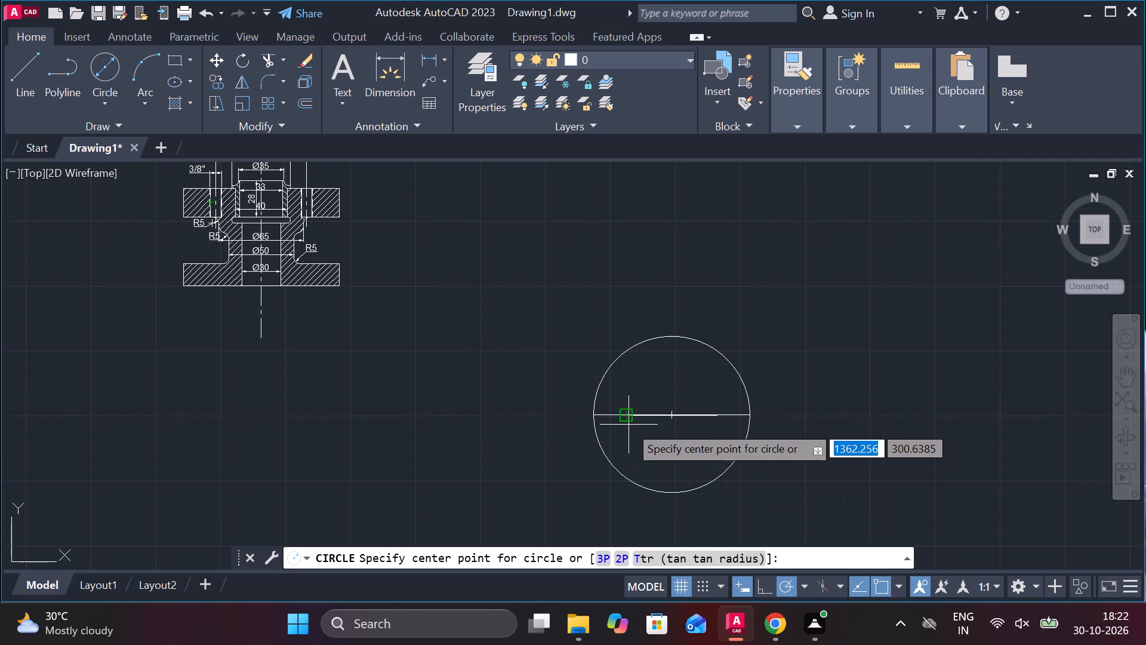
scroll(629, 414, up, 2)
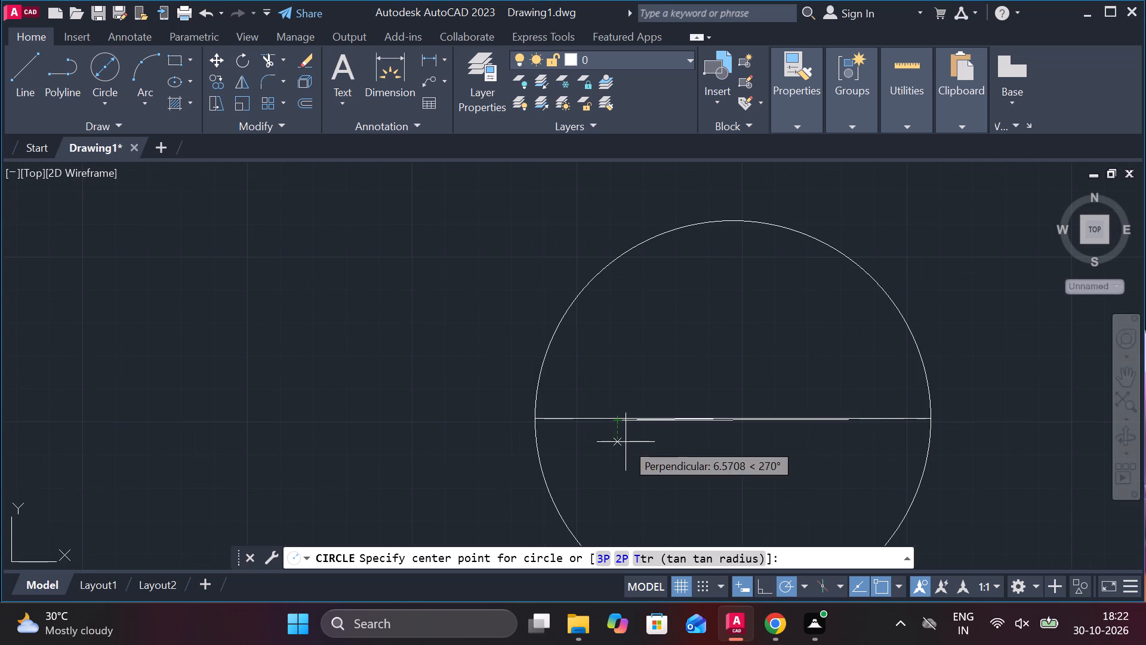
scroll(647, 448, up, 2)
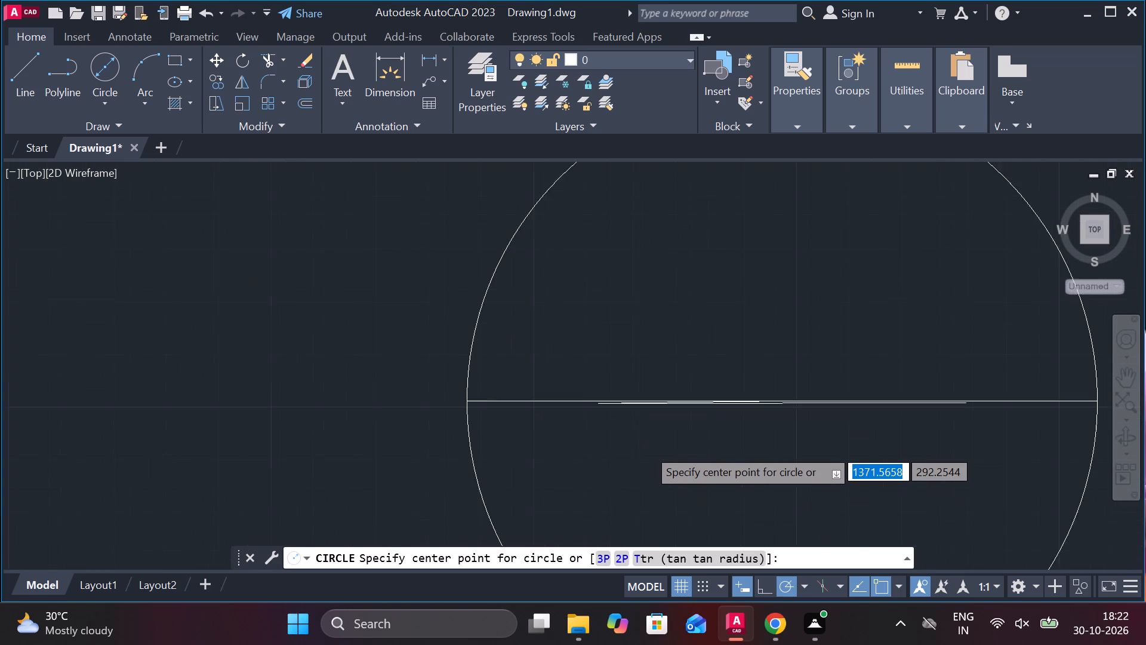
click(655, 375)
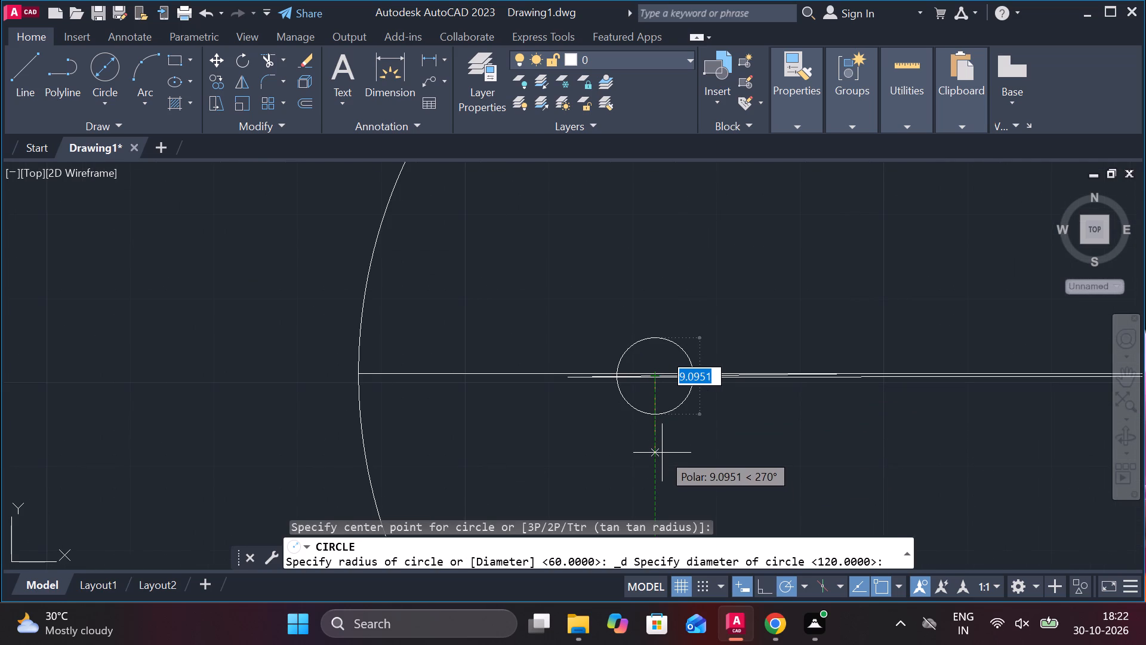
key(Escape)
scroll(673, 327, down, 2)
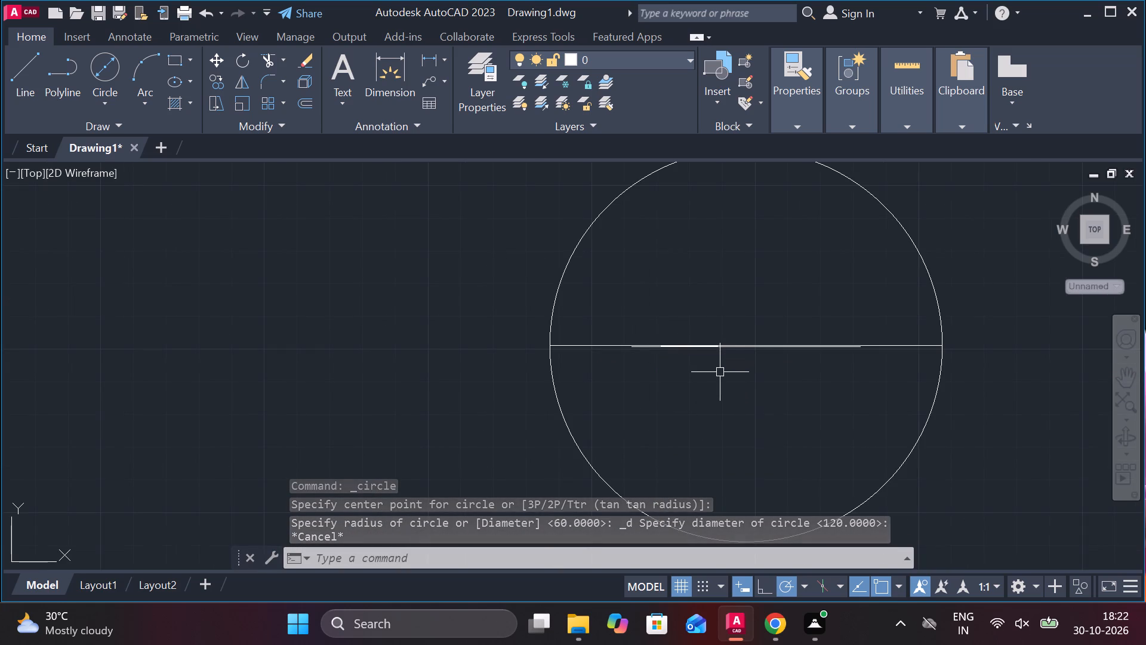
Draw a short vertical marker line upward from the right end of the 70 mm line inside the circle.
scroll(712, 360, up, 1)
click(736, 339)
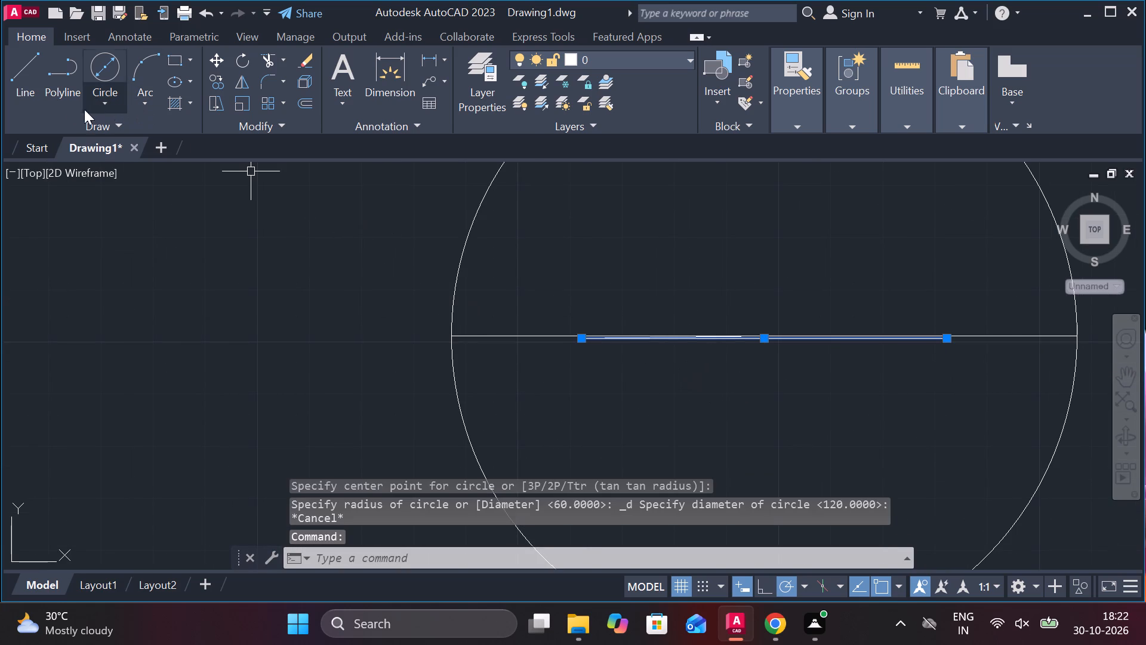
click(35, 83)
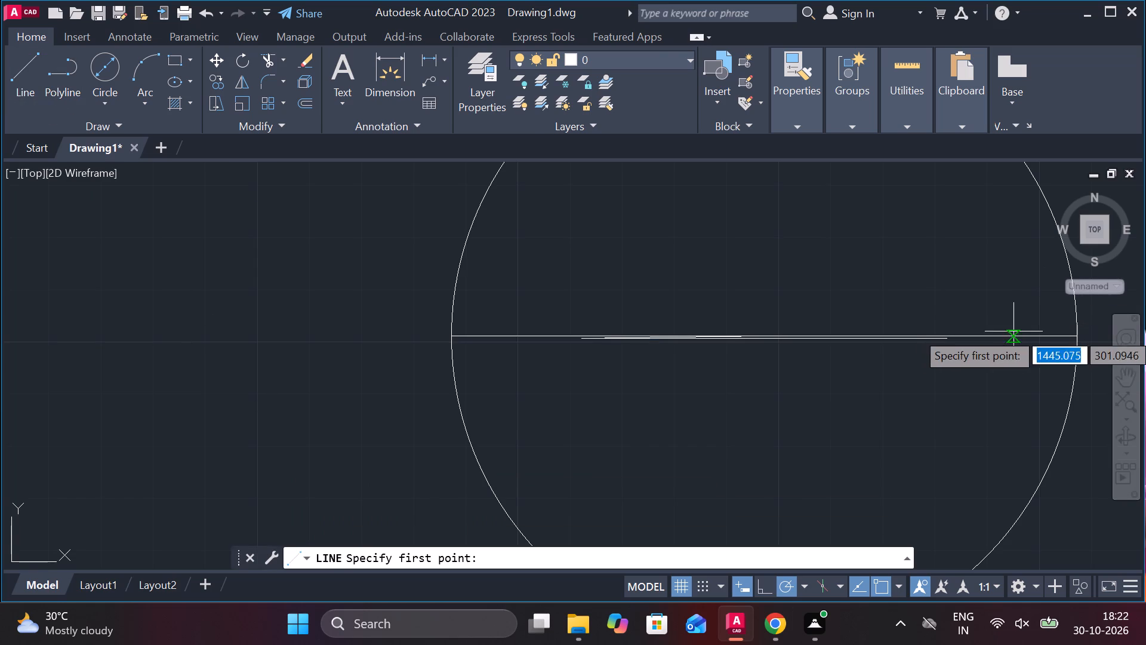
click(945, 342)
click(945, 266)
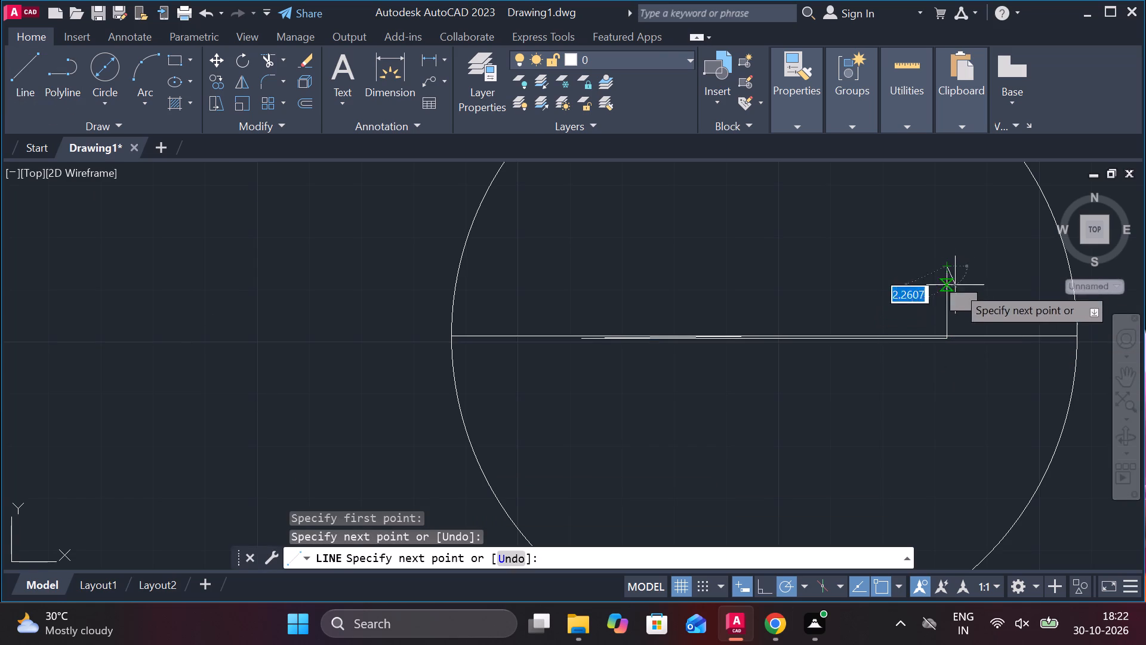
key(Escape)
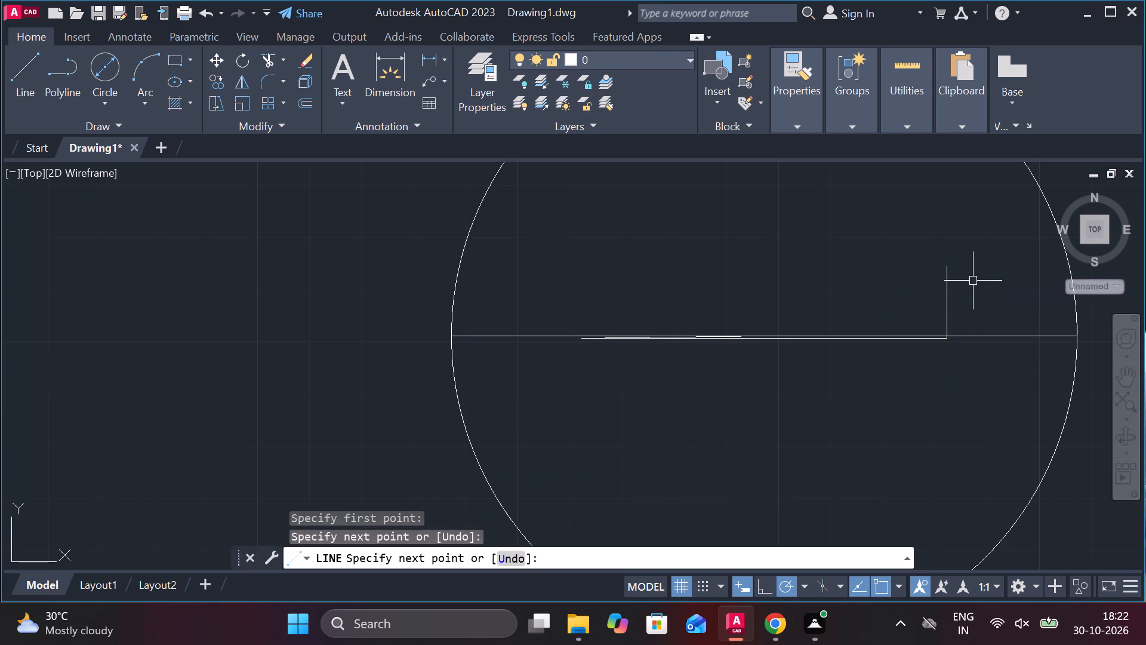
Erase the slightly tilted 70 mm and 35 mm lines near the circle's horizontal diameter.
click(775, 339)
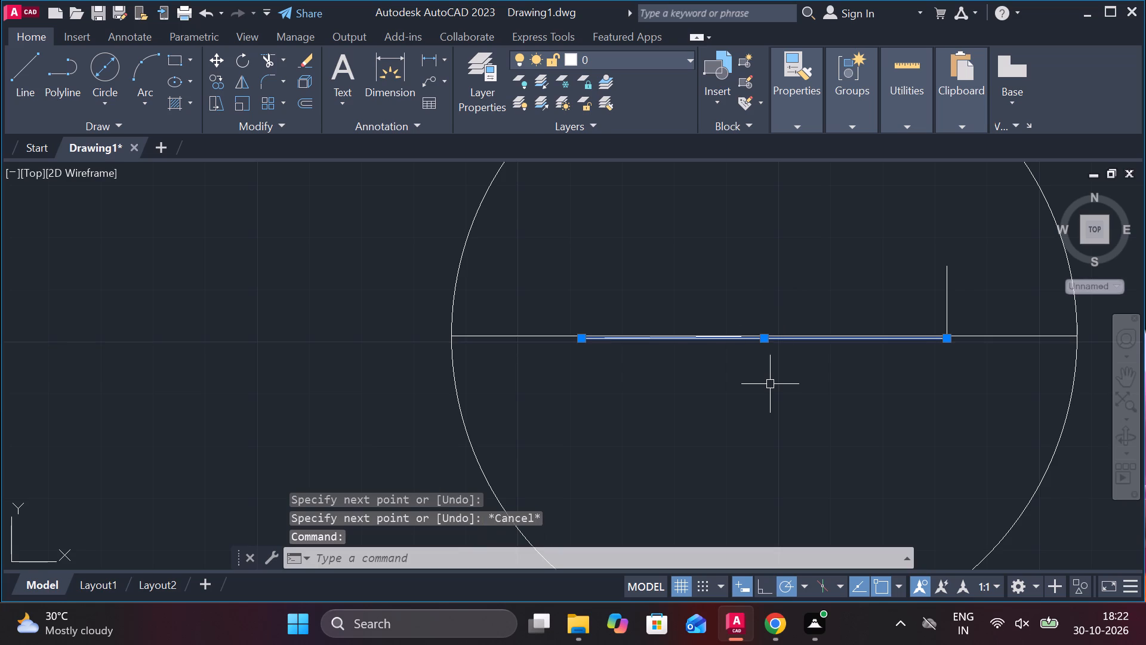
key(Delete)
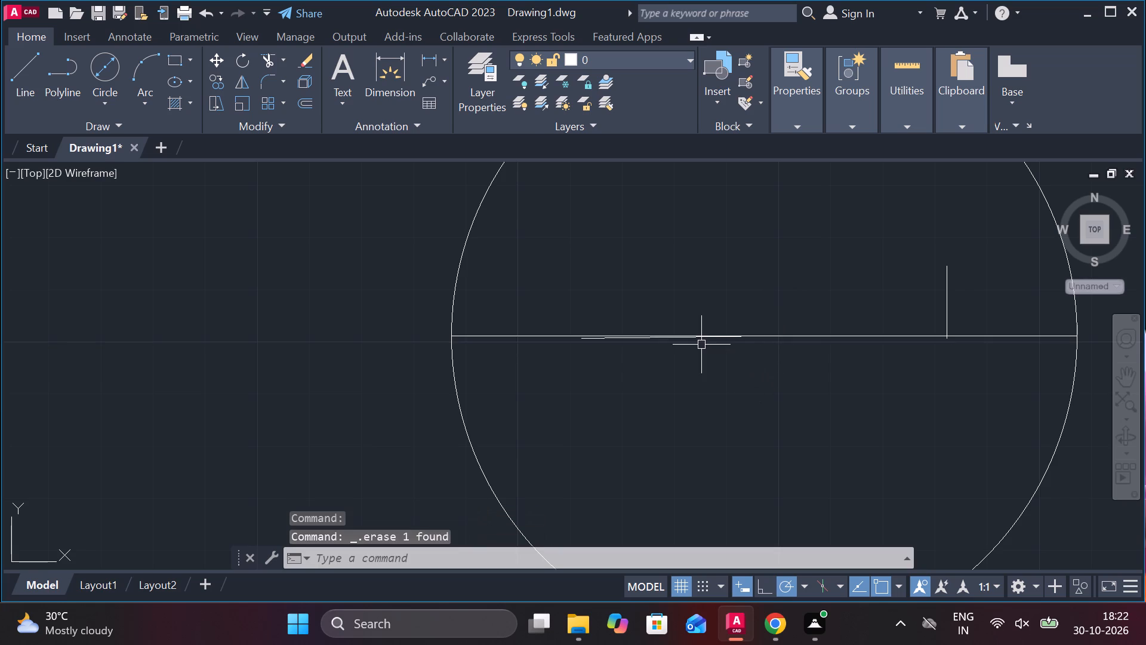
click(689, 338)
key(Delete)
Draw a 70 mm line leftward along the circle's horizontal diameter, starting where the short vertical line crosses it.
click(26, 69)
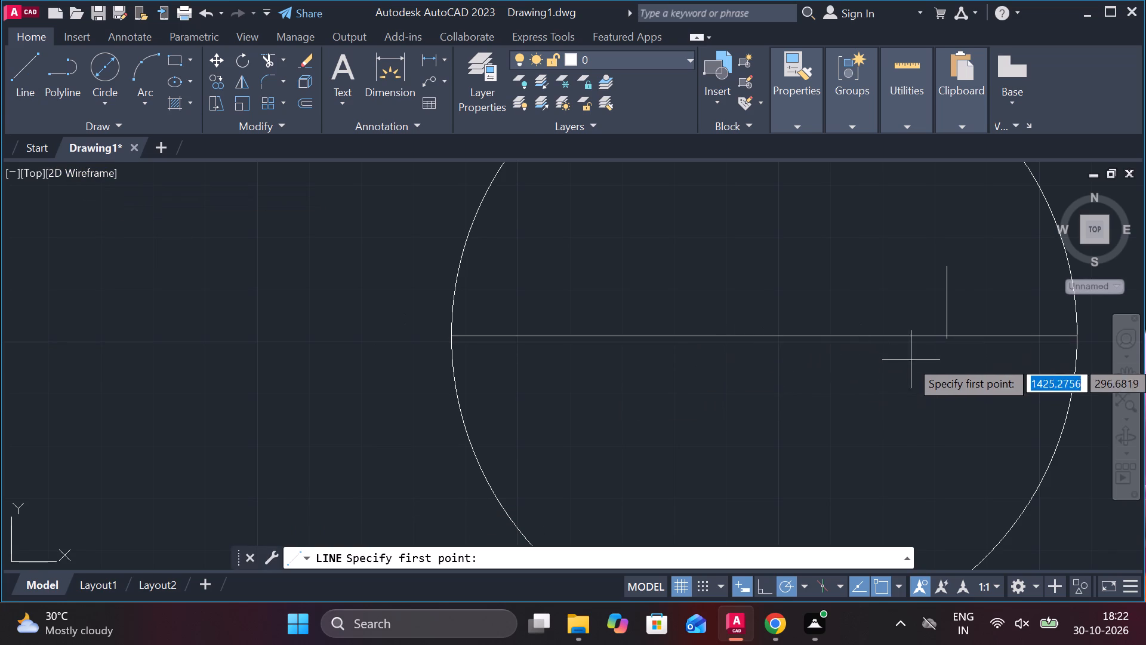
click(947, 336)
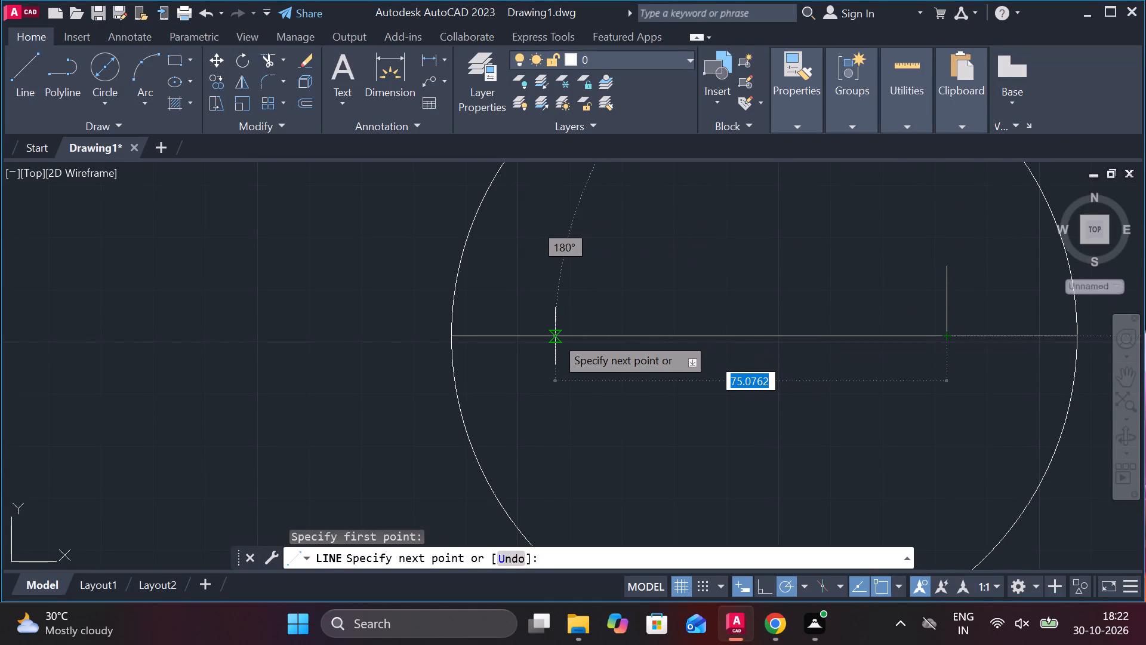
text(70)
key(Return)
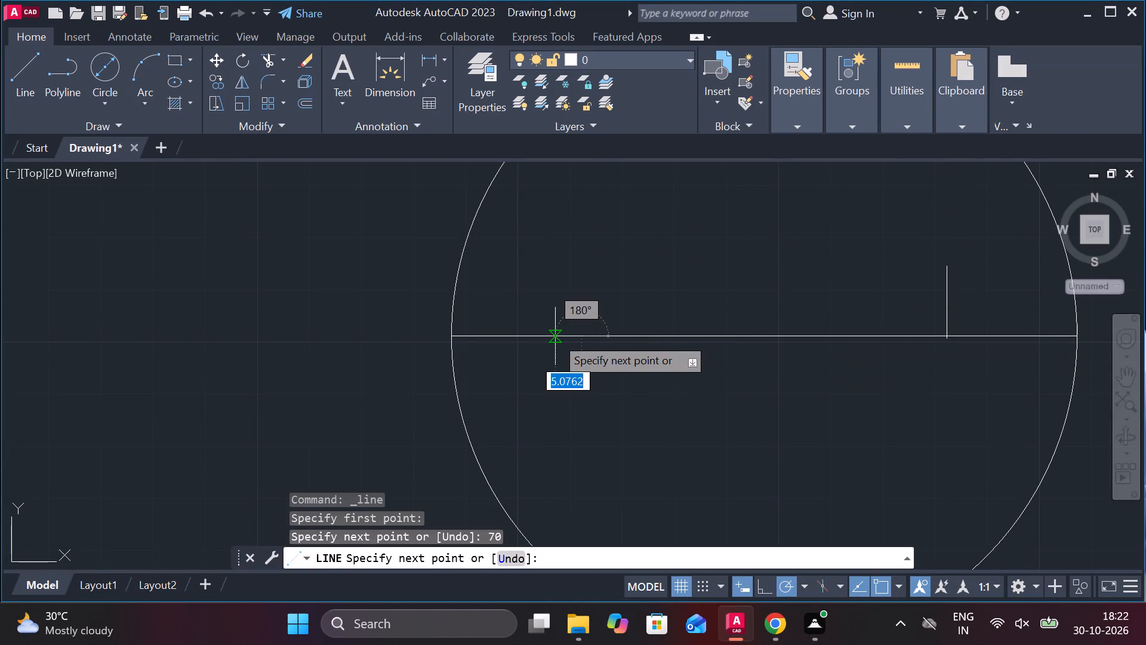
key(Return)
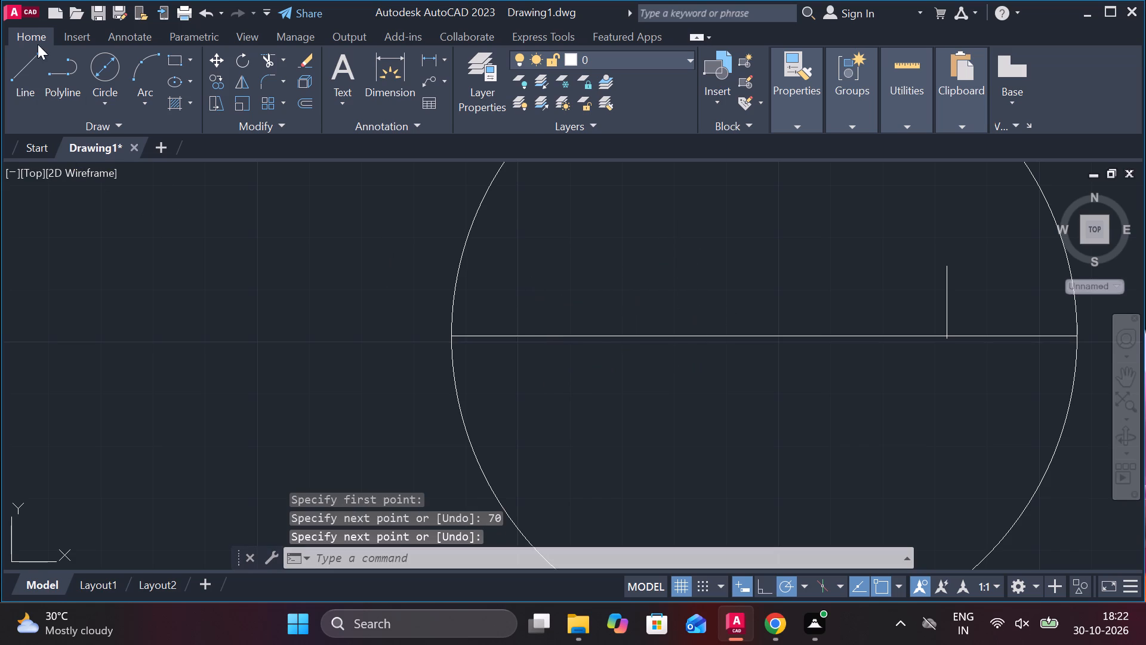
Erase the short vertical marker line inside the circle.
click(945, 300)
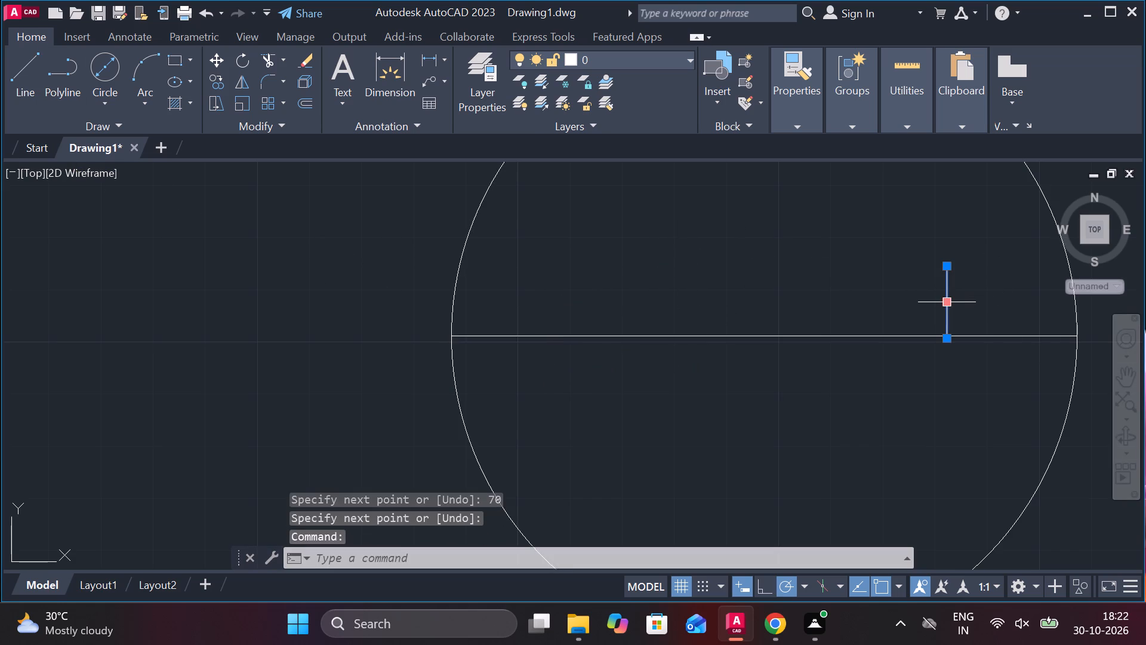
key(Delete)
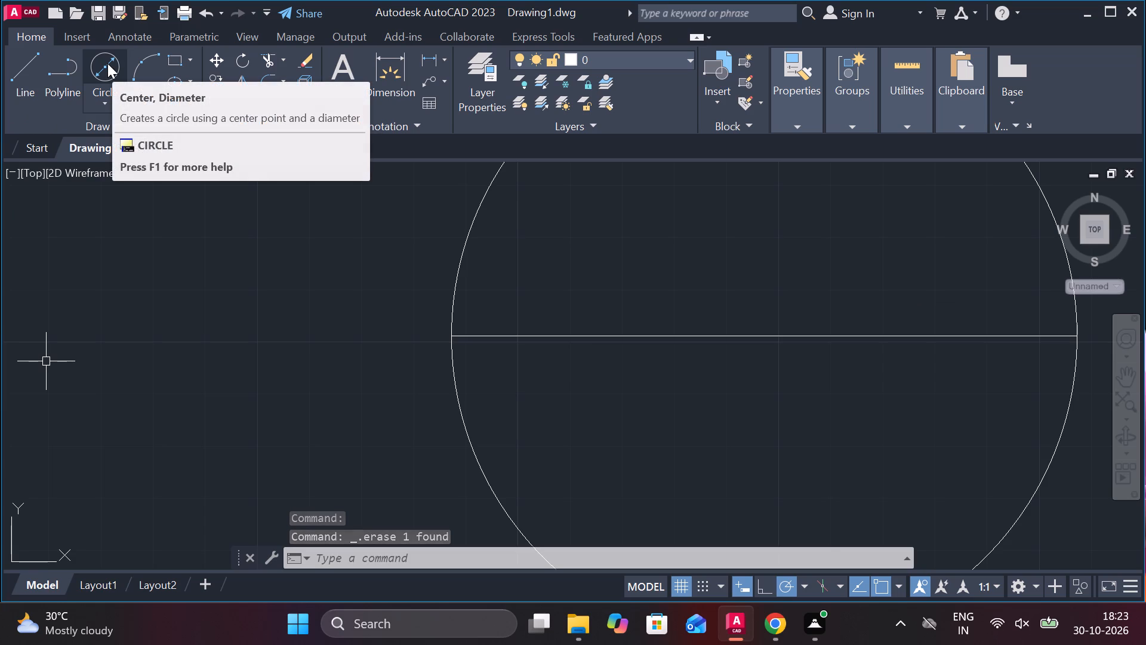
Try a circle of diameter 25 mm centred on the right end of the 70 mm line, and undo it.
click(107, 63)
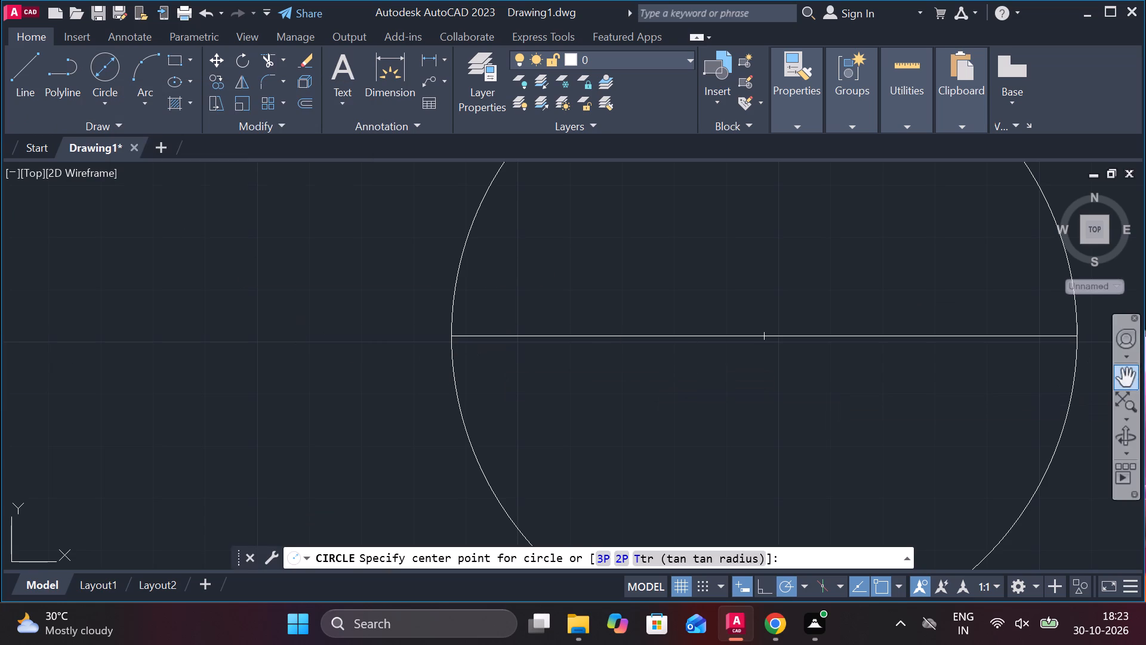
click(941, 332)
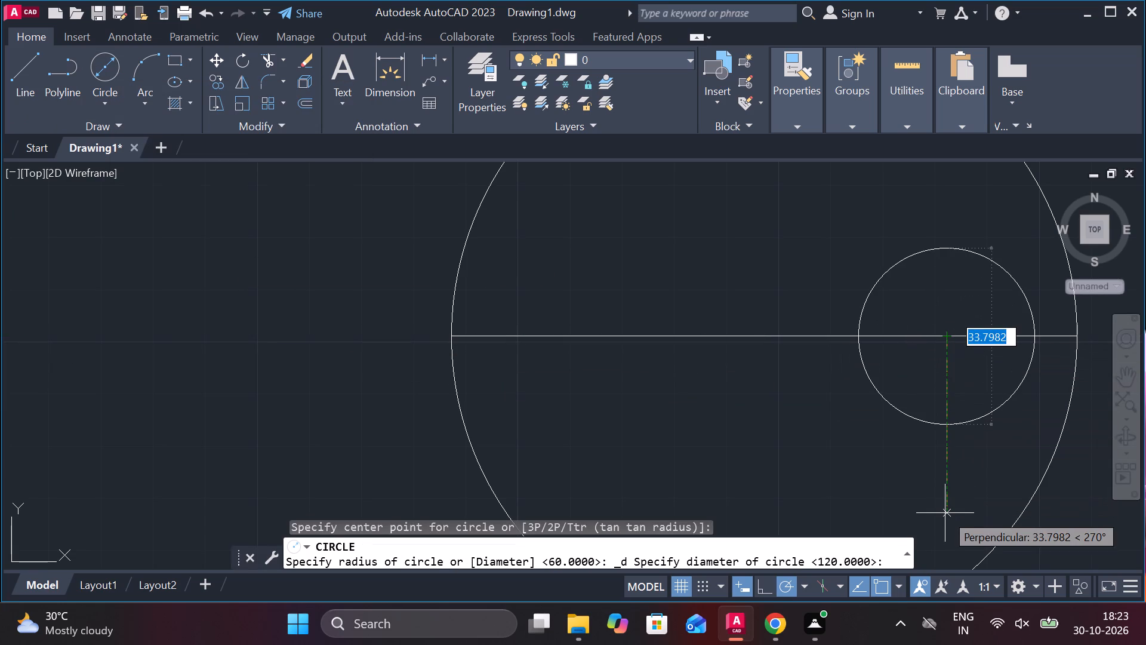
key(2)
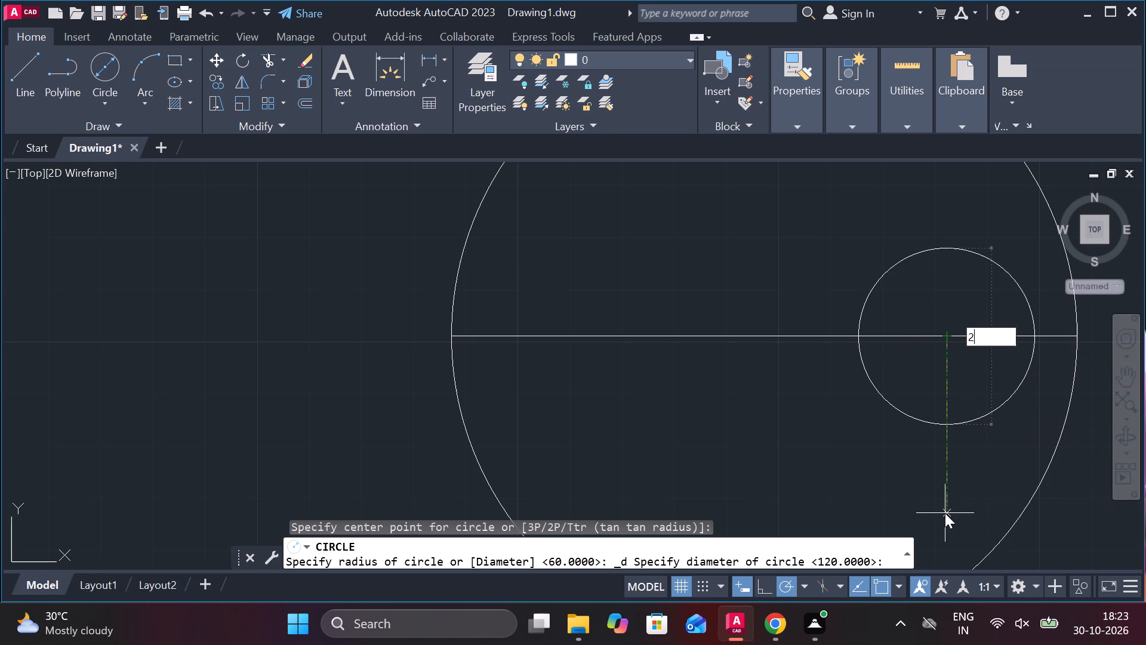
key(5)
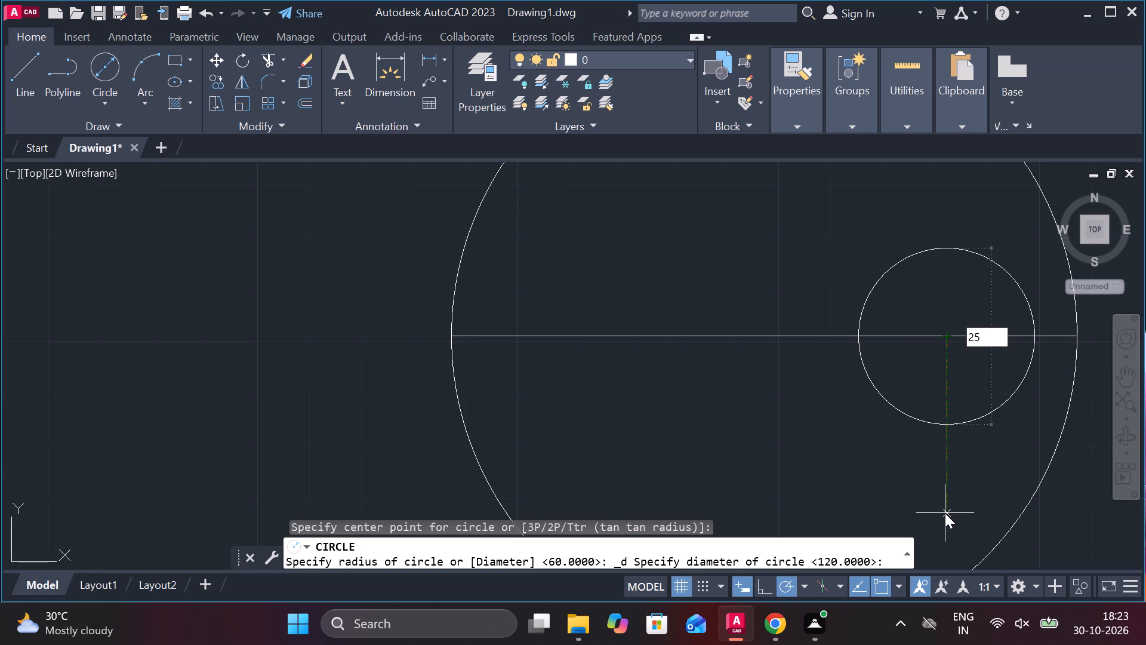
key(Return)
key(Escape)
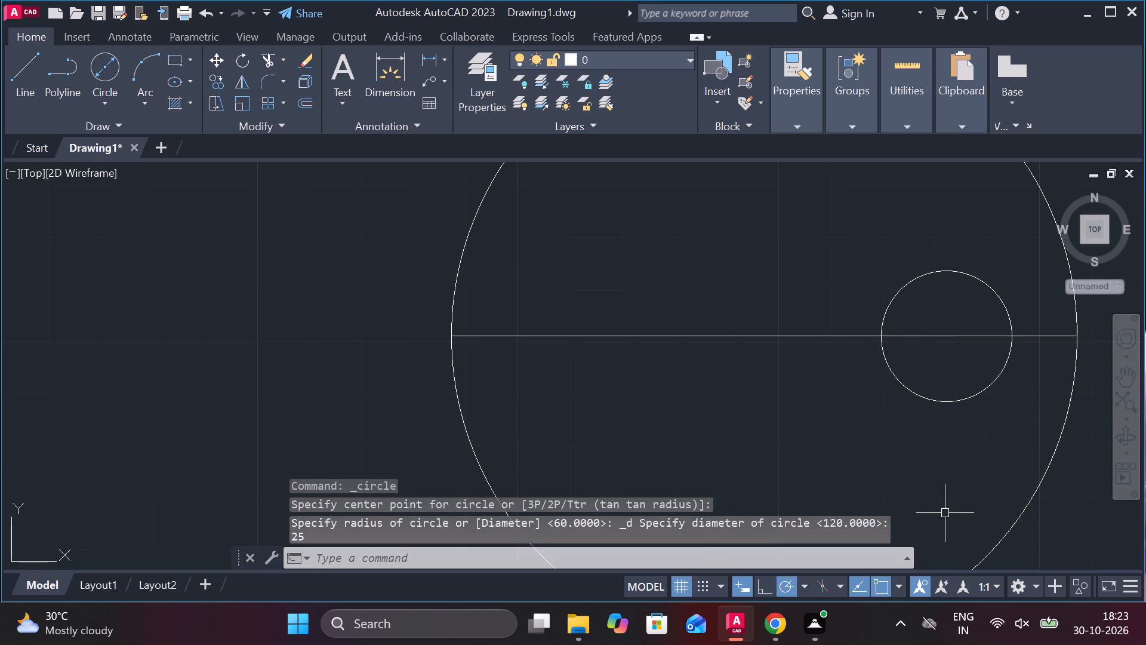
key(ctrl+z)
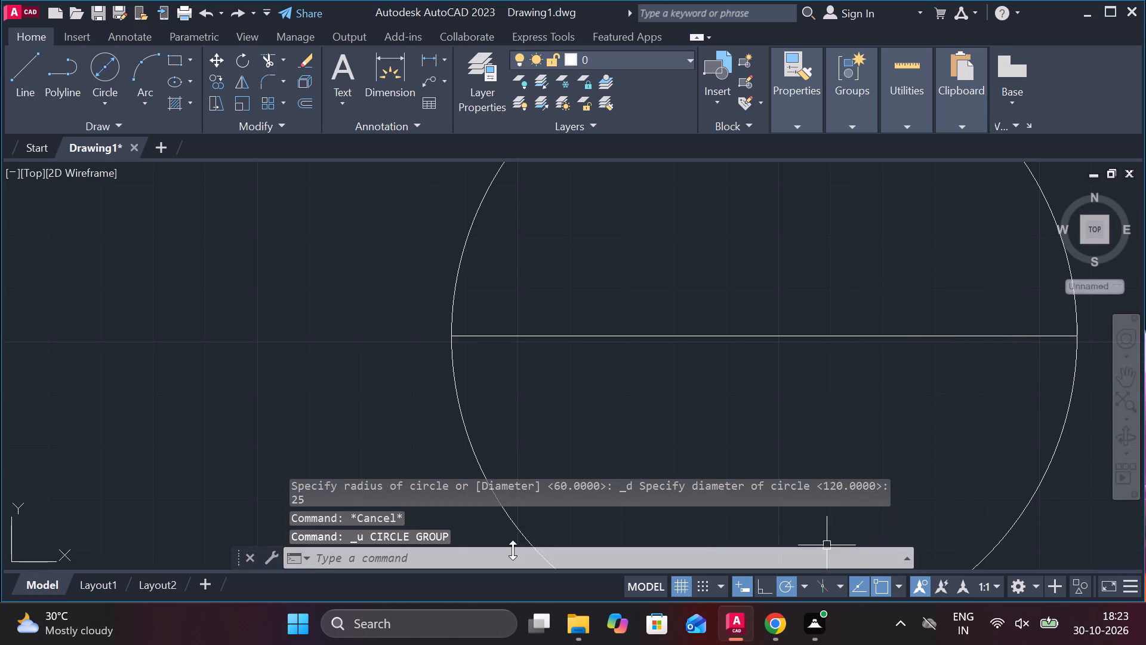
Draw two circles of radius 25 mm, one centred on each end of the 70 mm line inside the large circle.
click(98, 102)
click(117, 128)
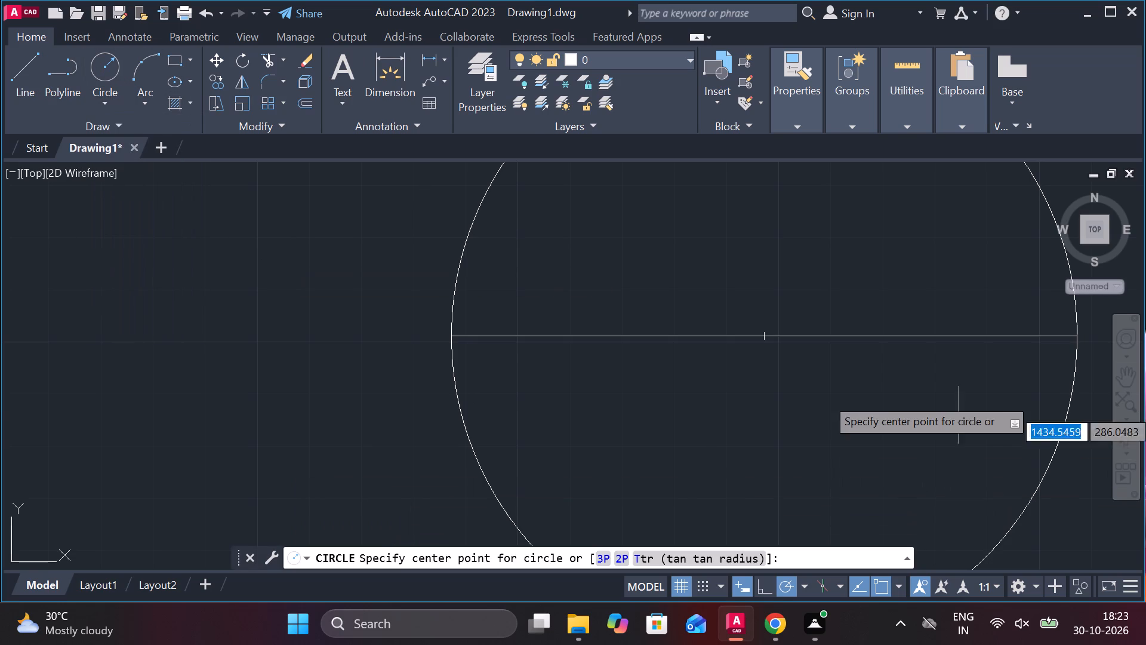
click(947, 335)
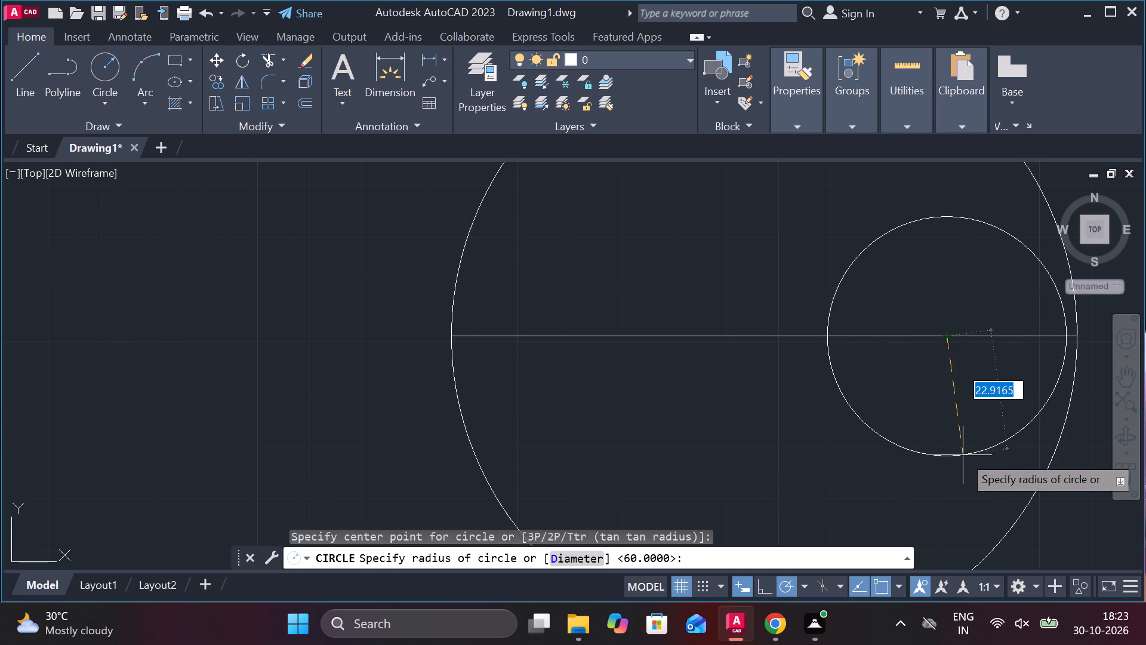
text(25)
key(Return)
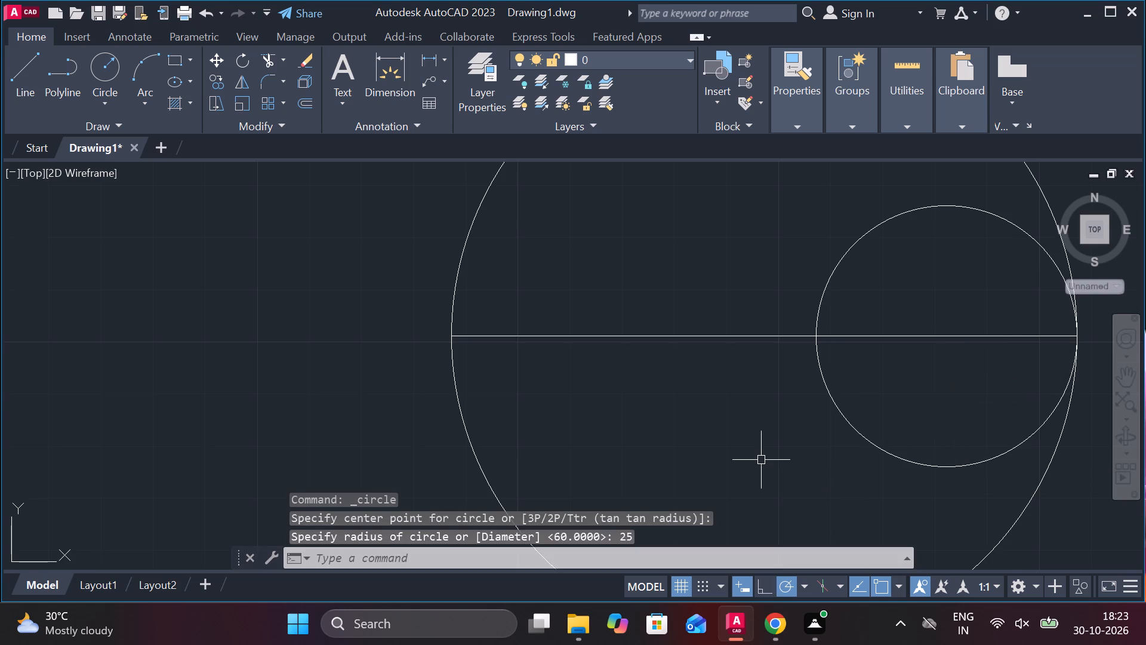
key(Escape)
click(99, 72)
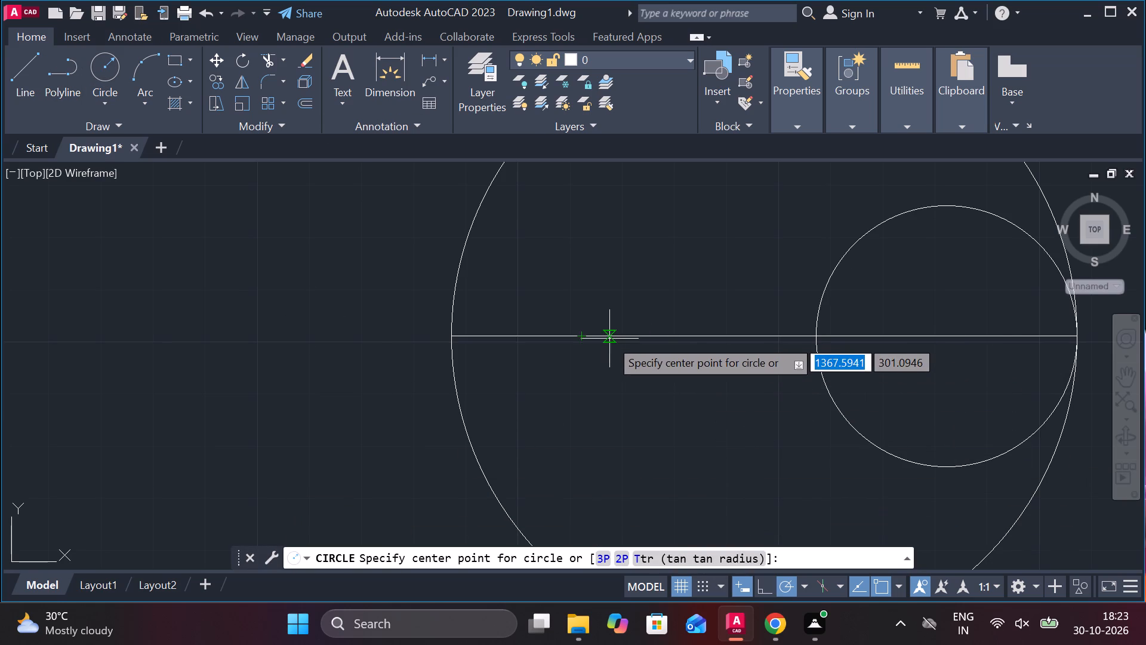
click(587, 336)
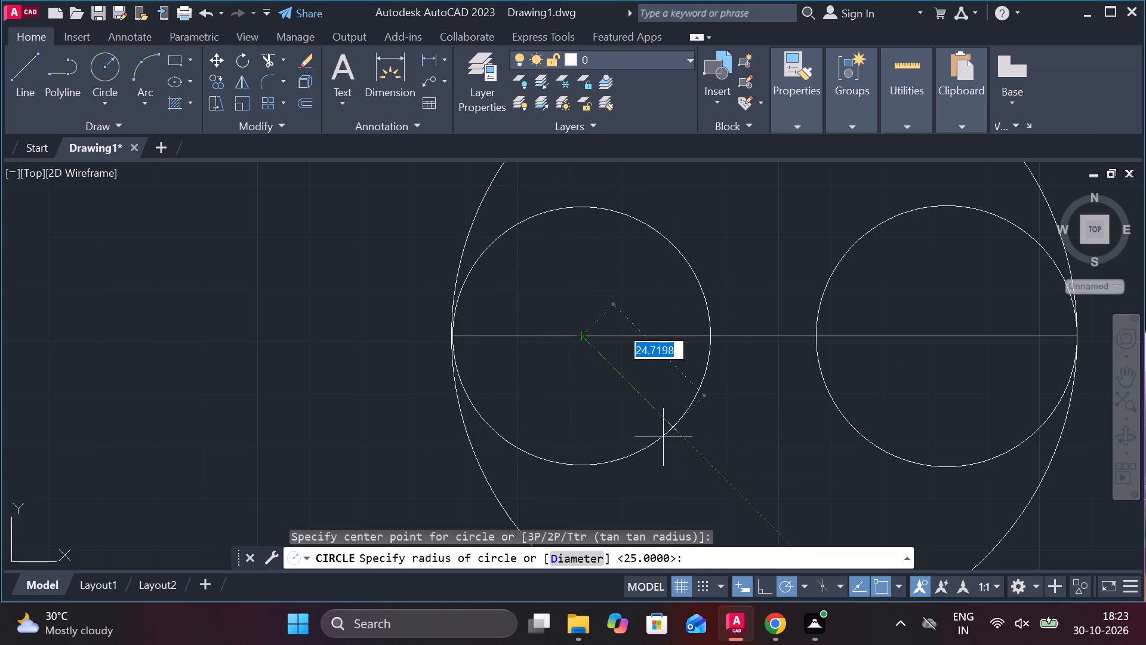
text(25)
key(Return)
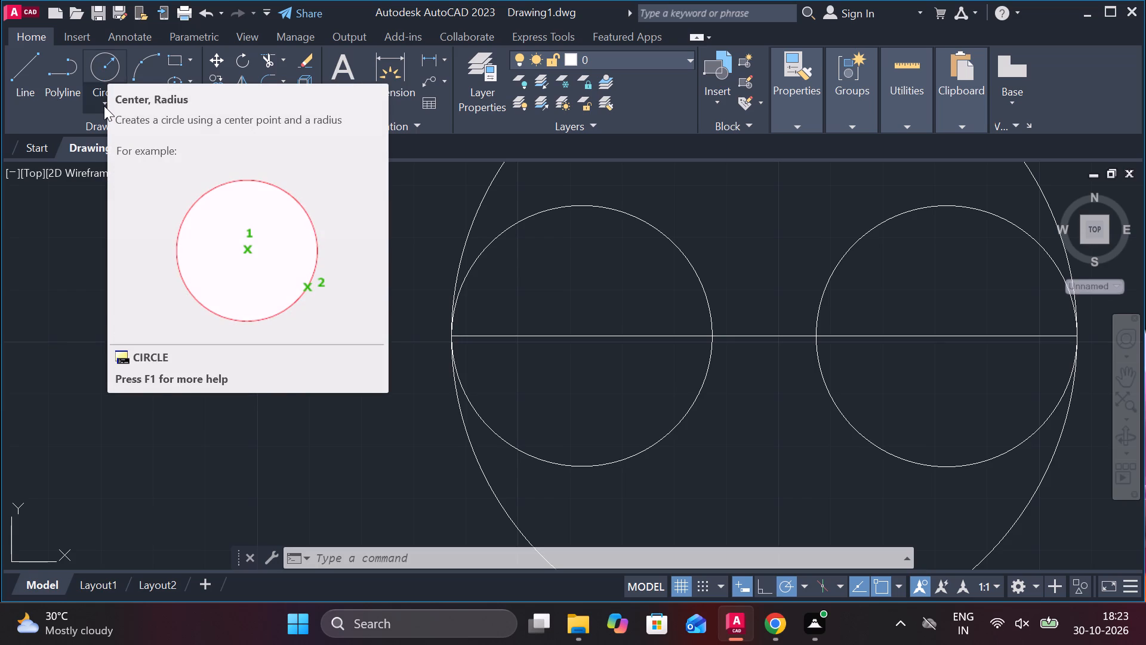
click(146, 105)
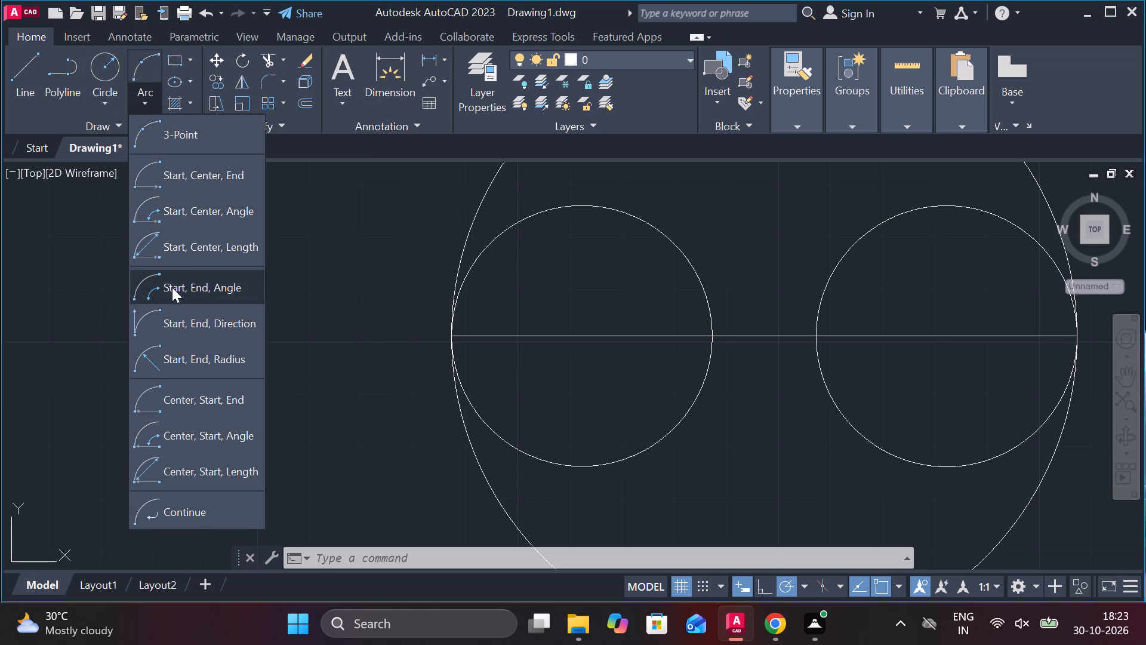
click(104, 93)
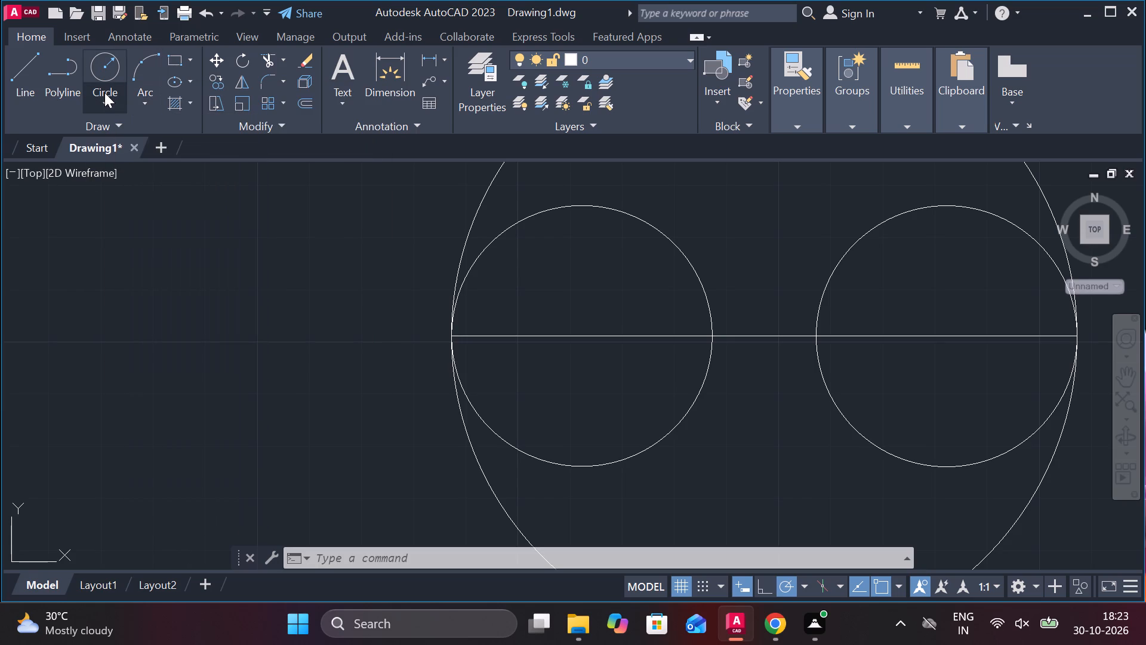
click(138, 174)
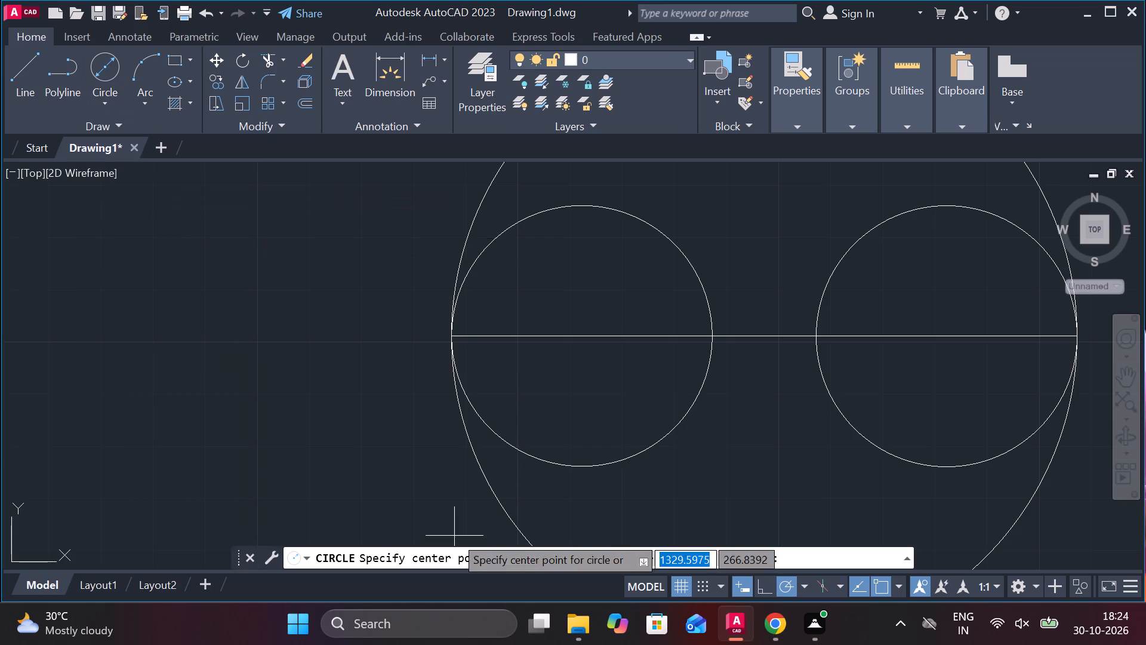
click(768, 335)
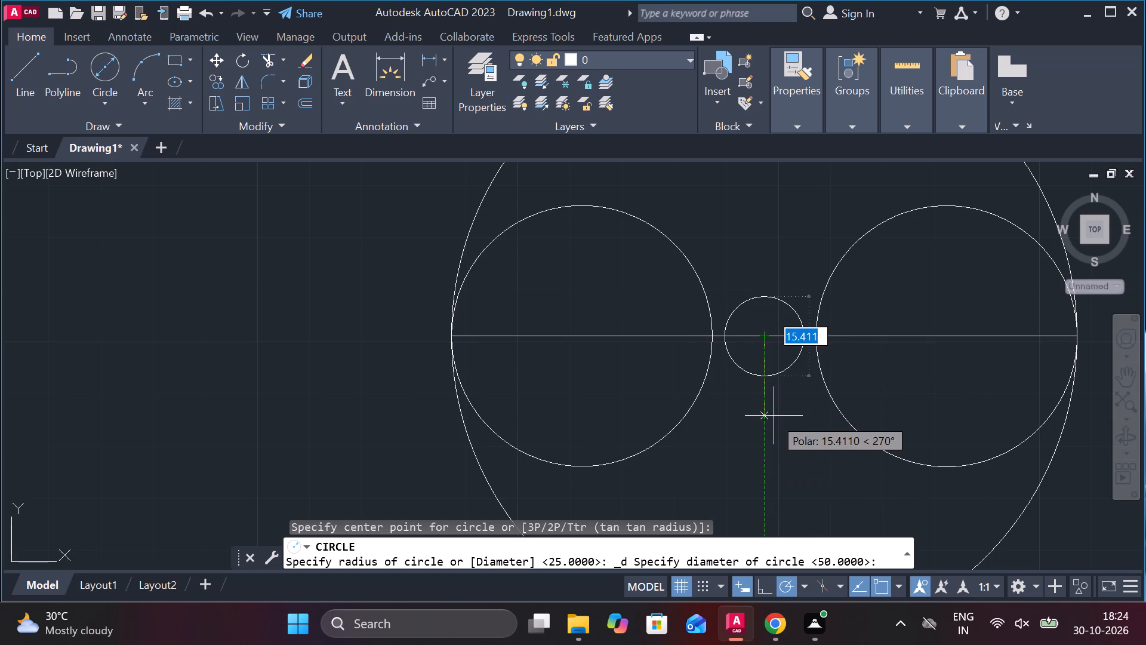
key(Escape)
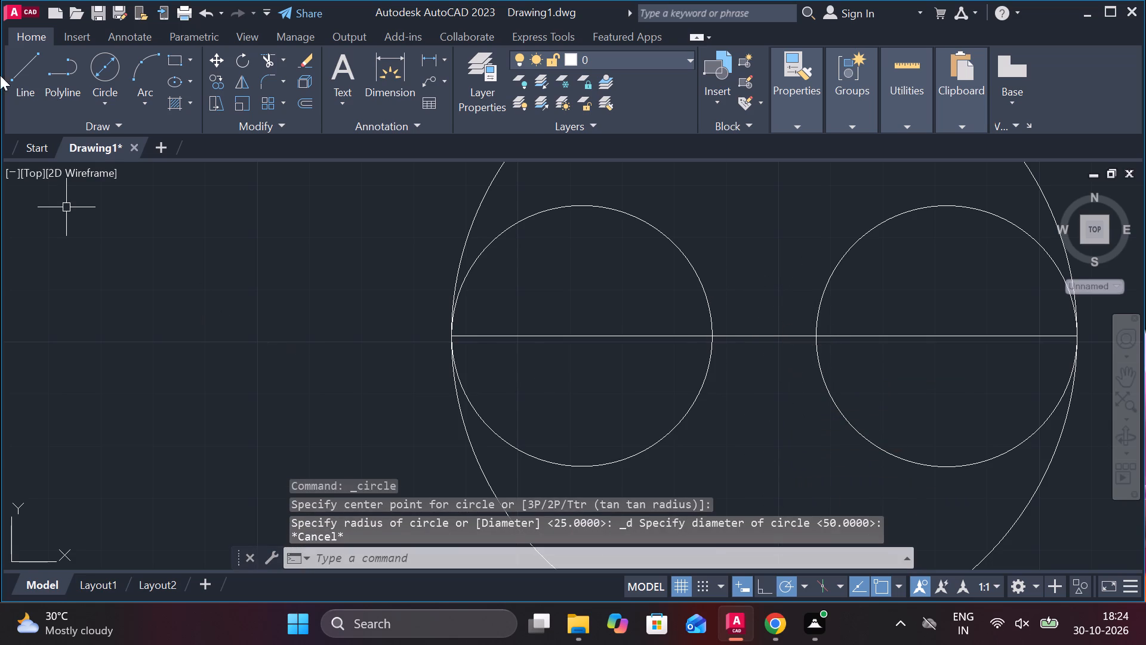
Draw a 50 mm vertical diameter line from quadrant to quadrant through each of the two 25 mm radius circles.
click(18, 73)
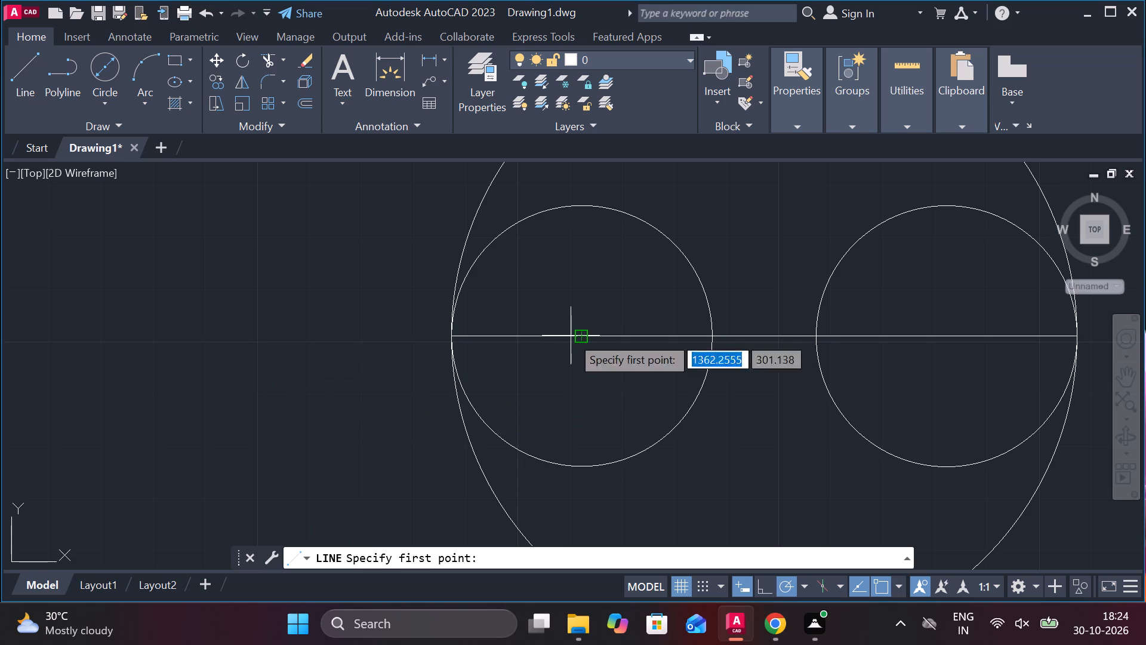
click(583, 208)
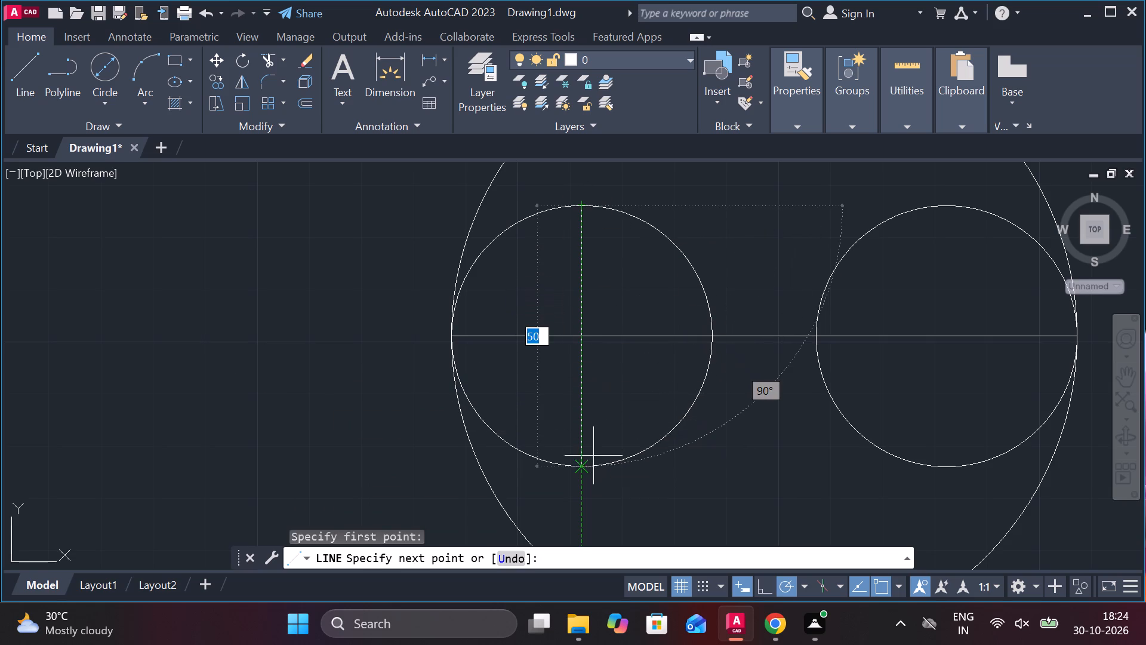
click(581, 469)
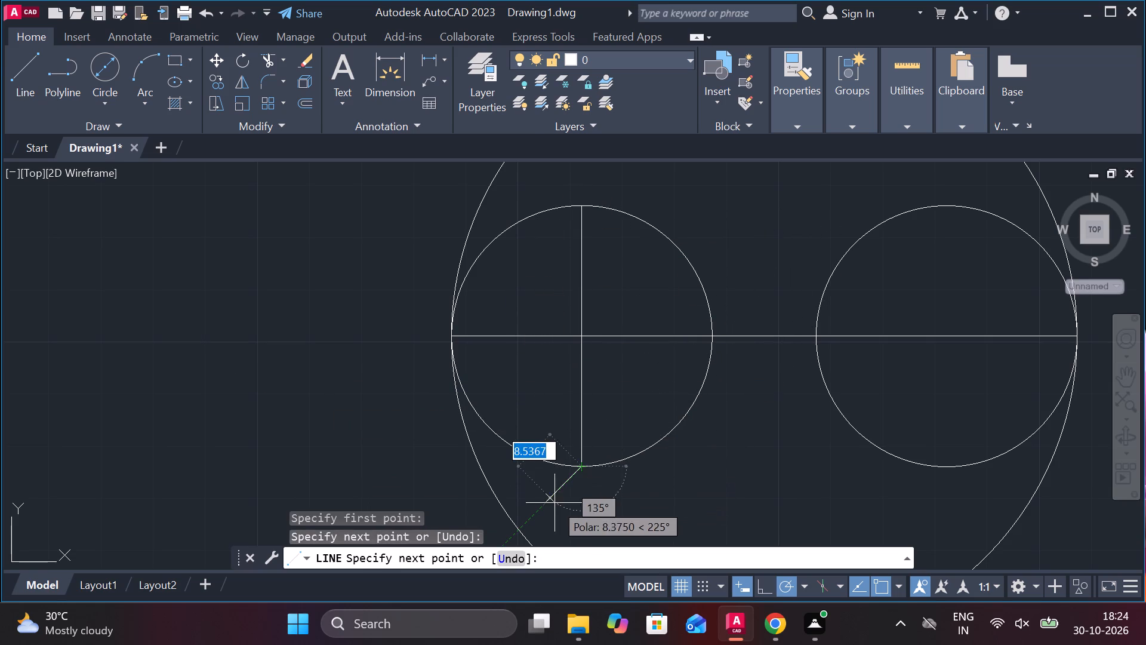
key(Escape)
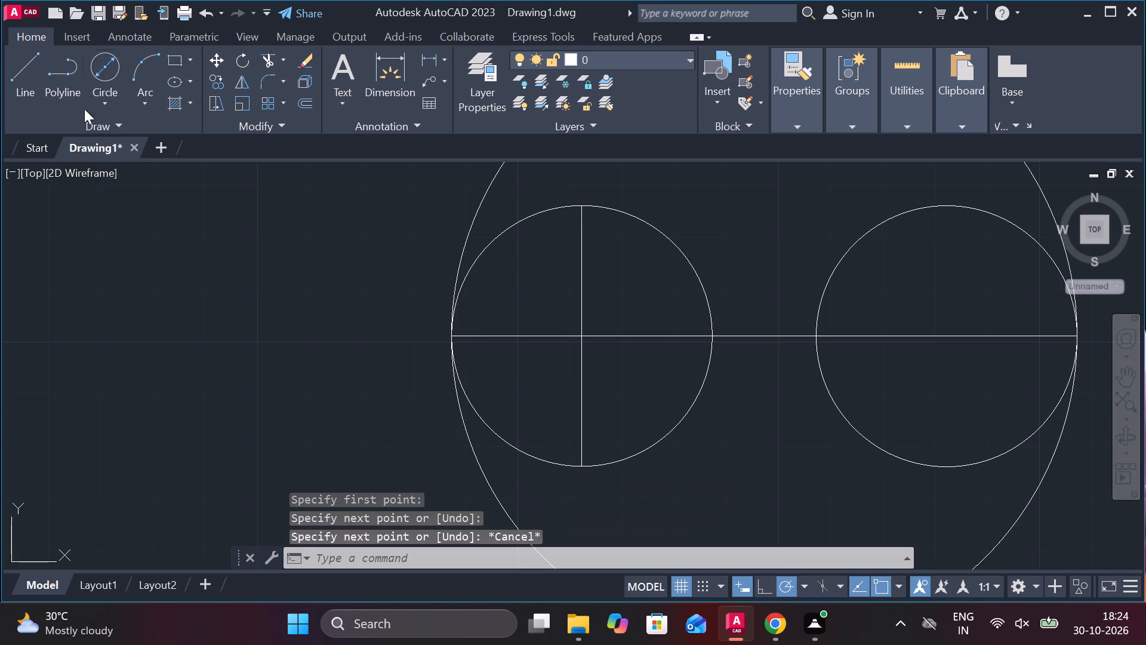
click(27, 79)
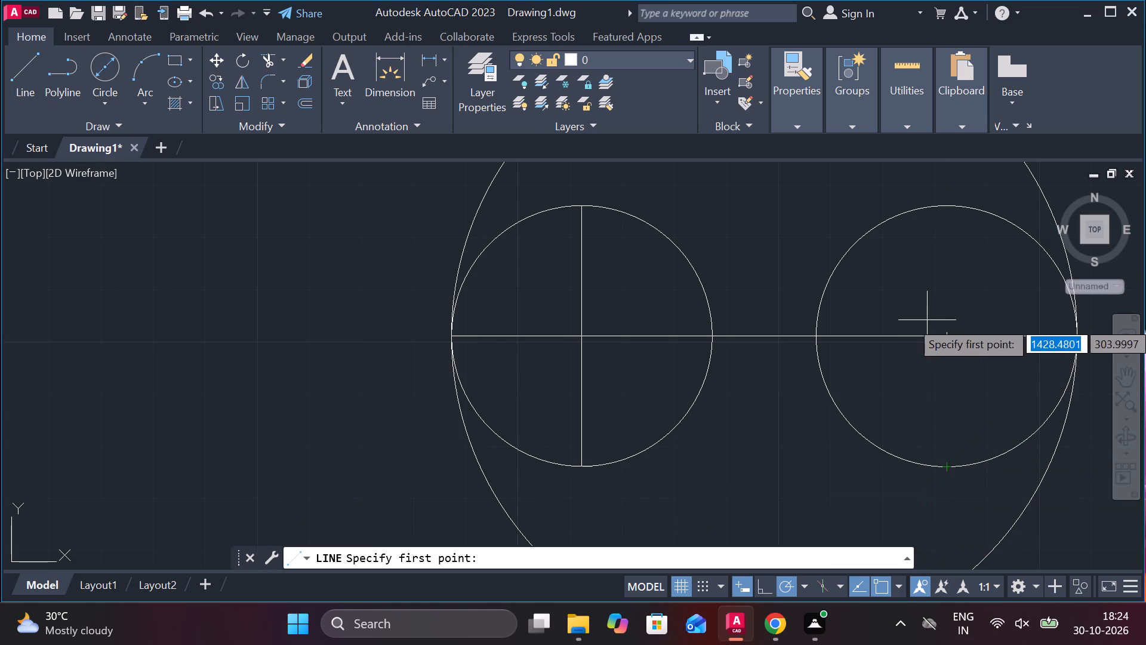
click(947, 466)
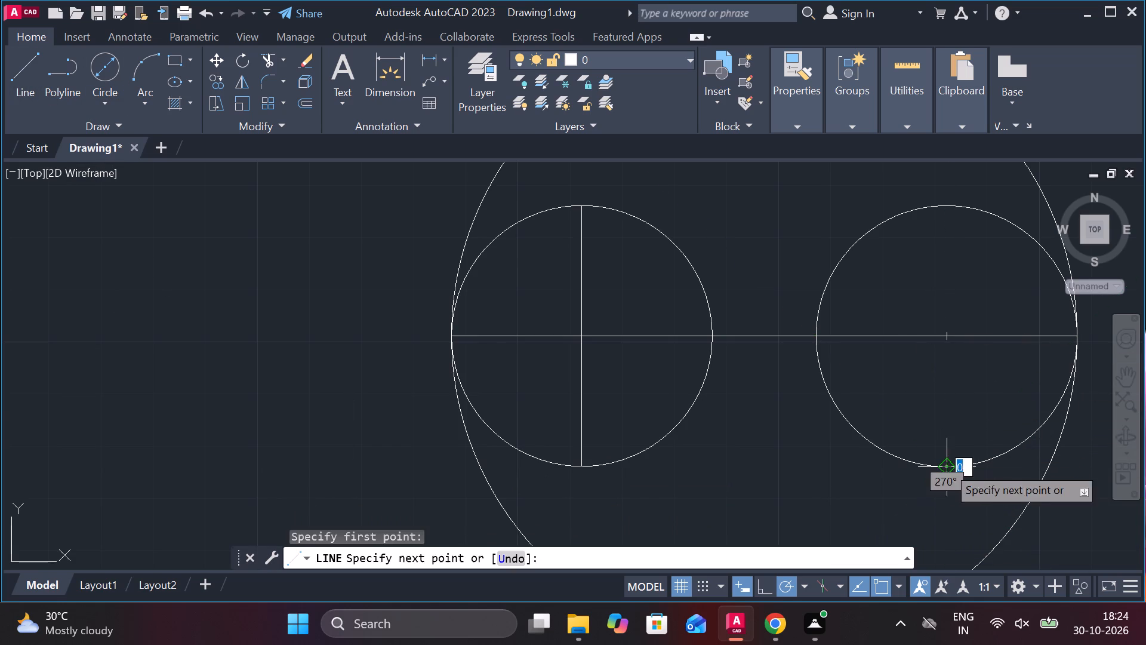
click(949, 204)
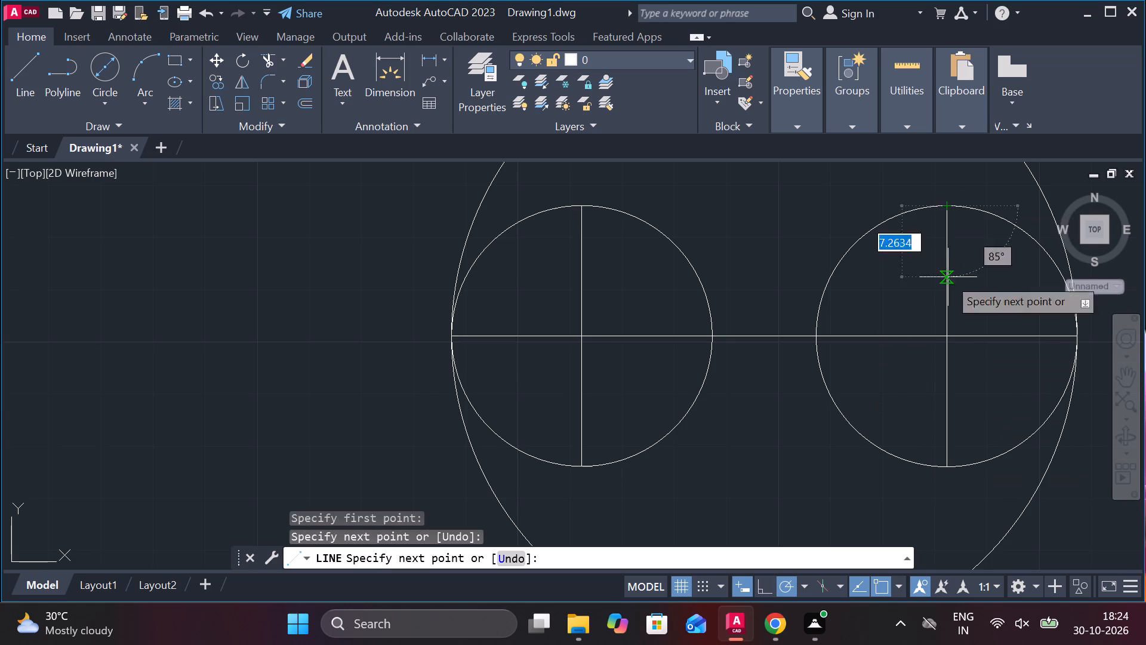
key(Escape)
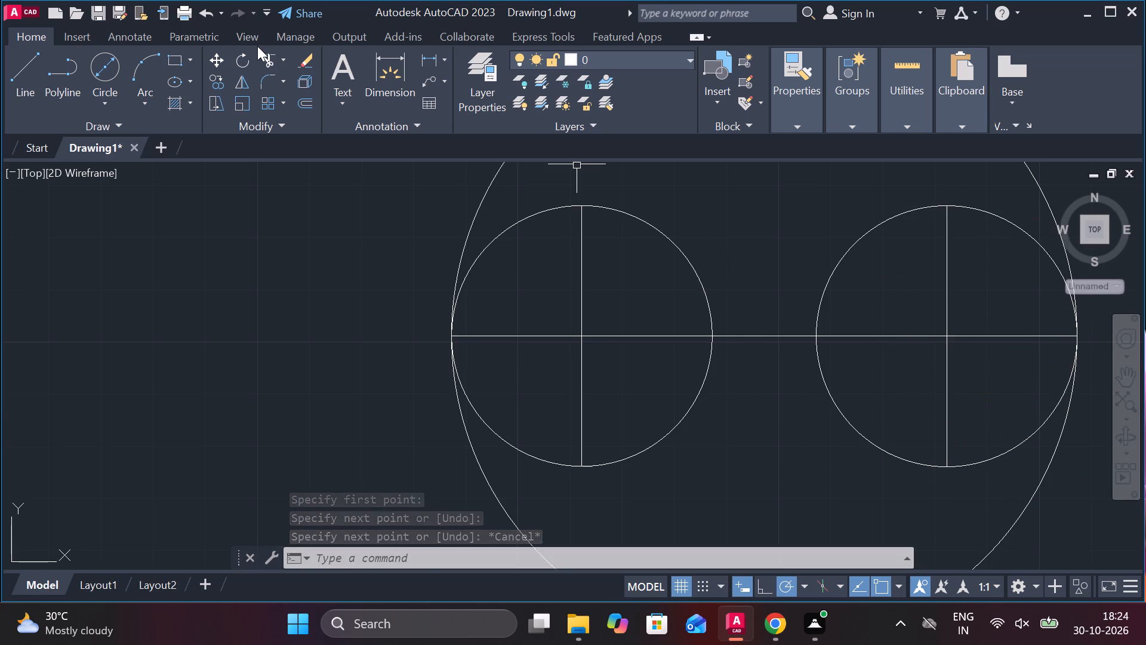
Trim away the inward-facing halves of both 25 mm radius circles, keeping the outer semicircles and their vertical lines.
click(267, 58)
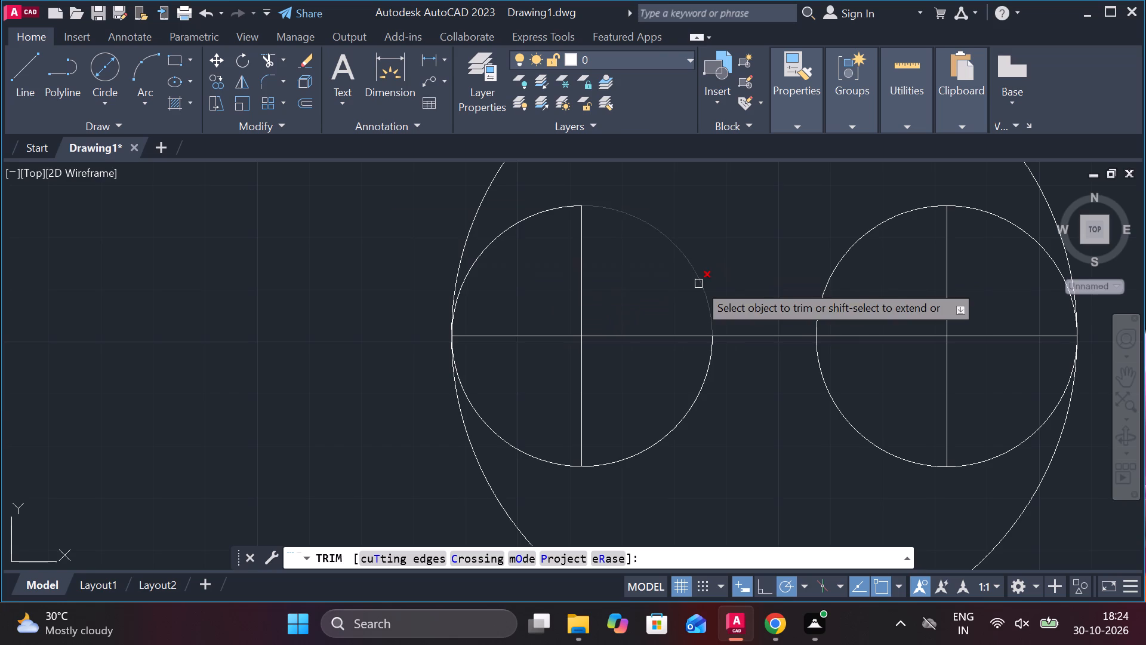
click(698, 284)
click(695, 396)
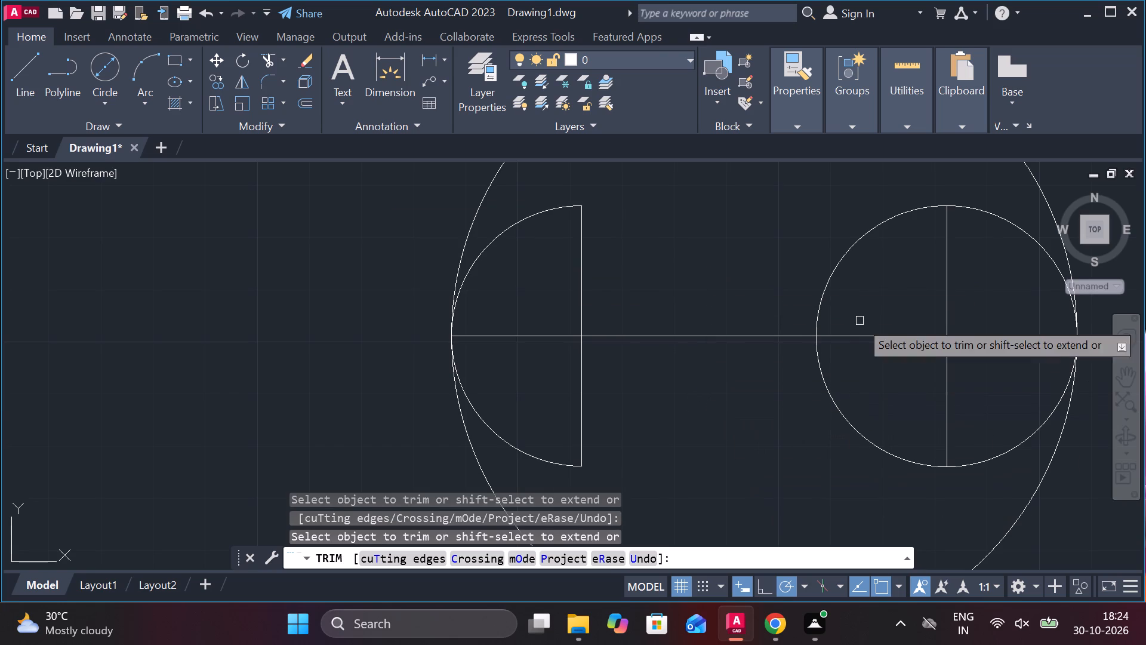
click(857, 239)
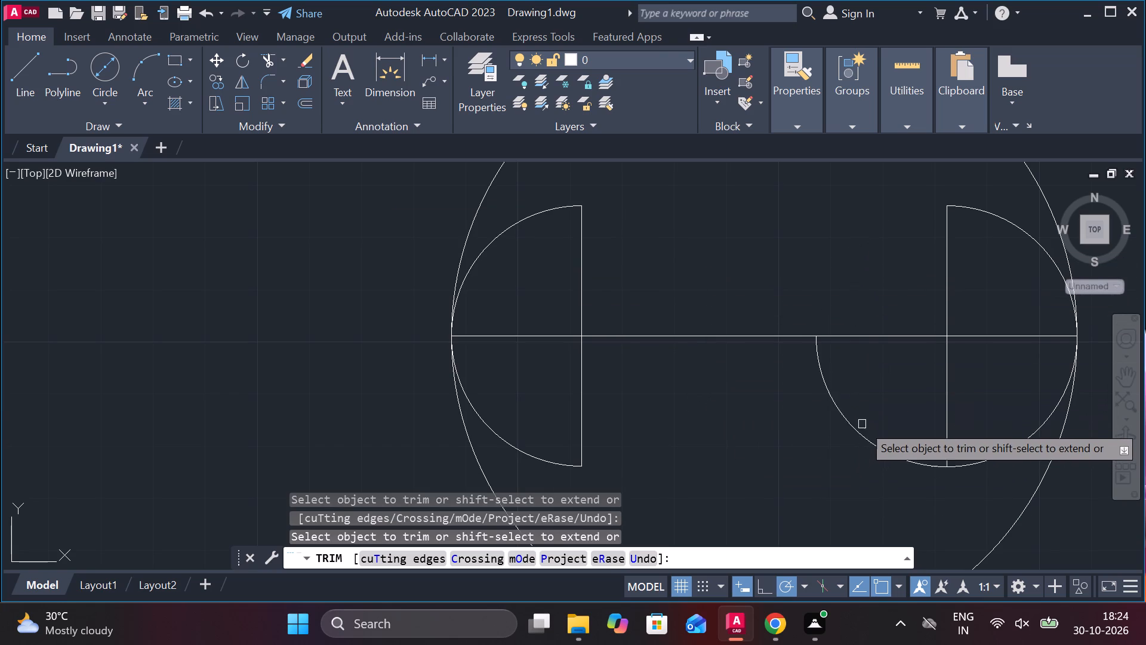
click(856, 432)
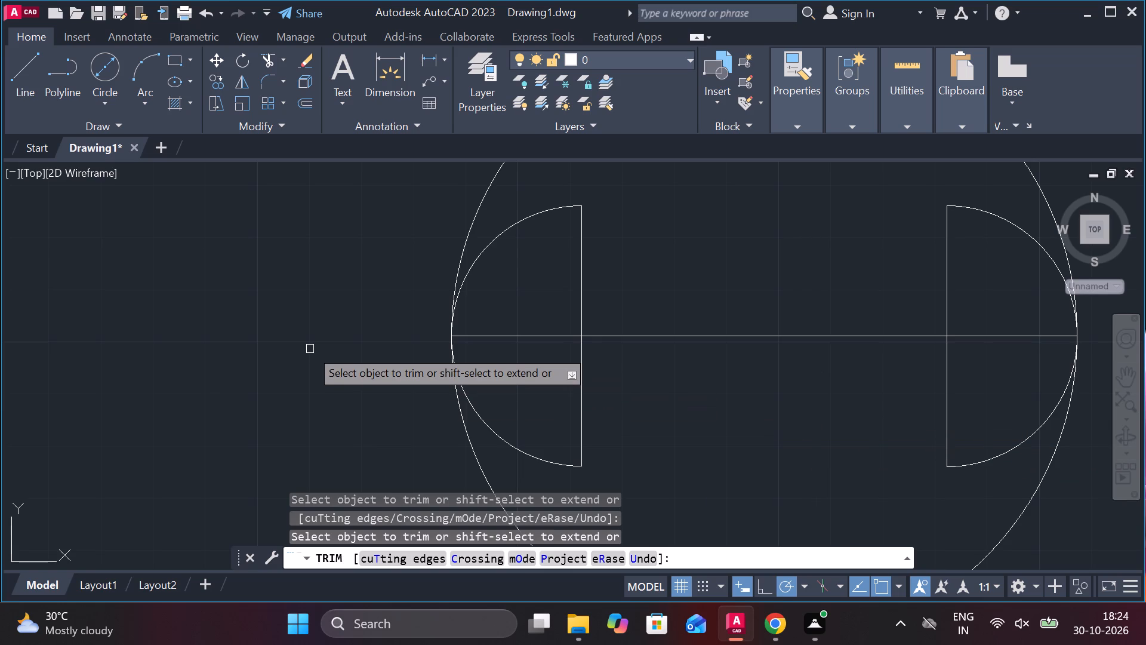
key(Escape)
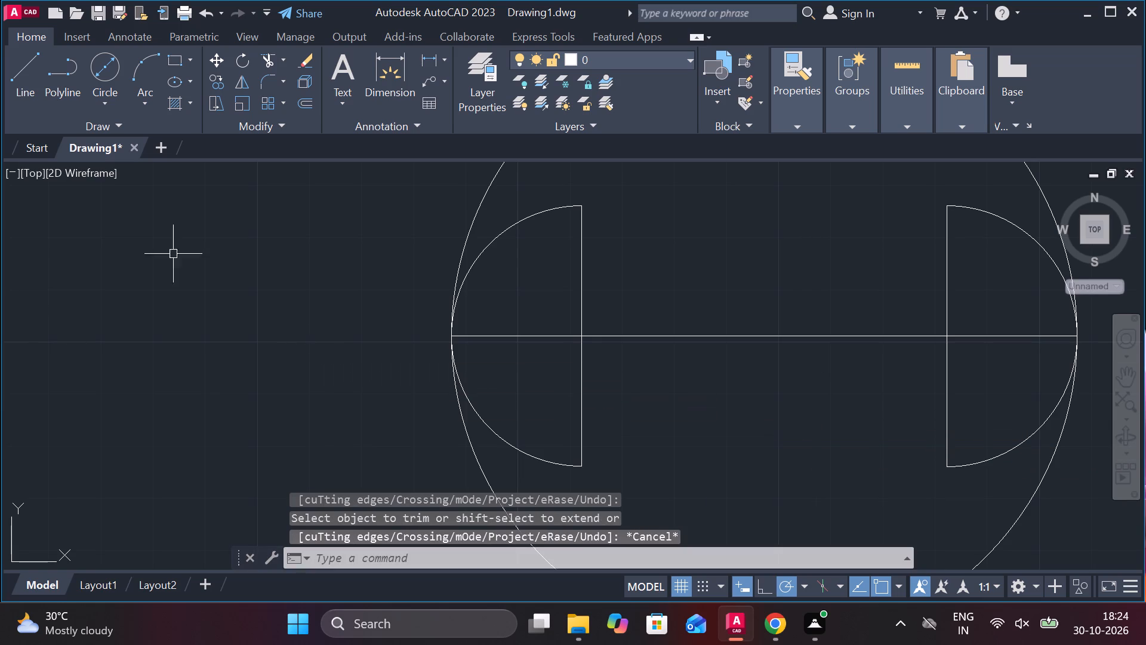
Draw a circle of diameter 70 mm centred on the large outer circle's centre.
click(108, 90)
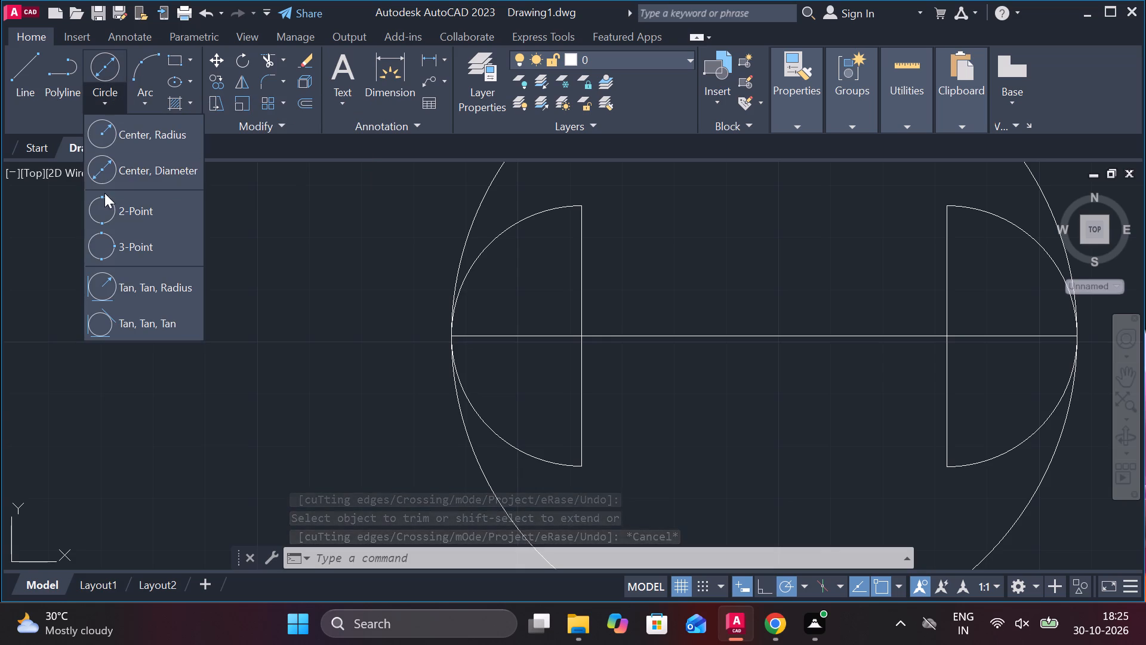
click(127, 173)
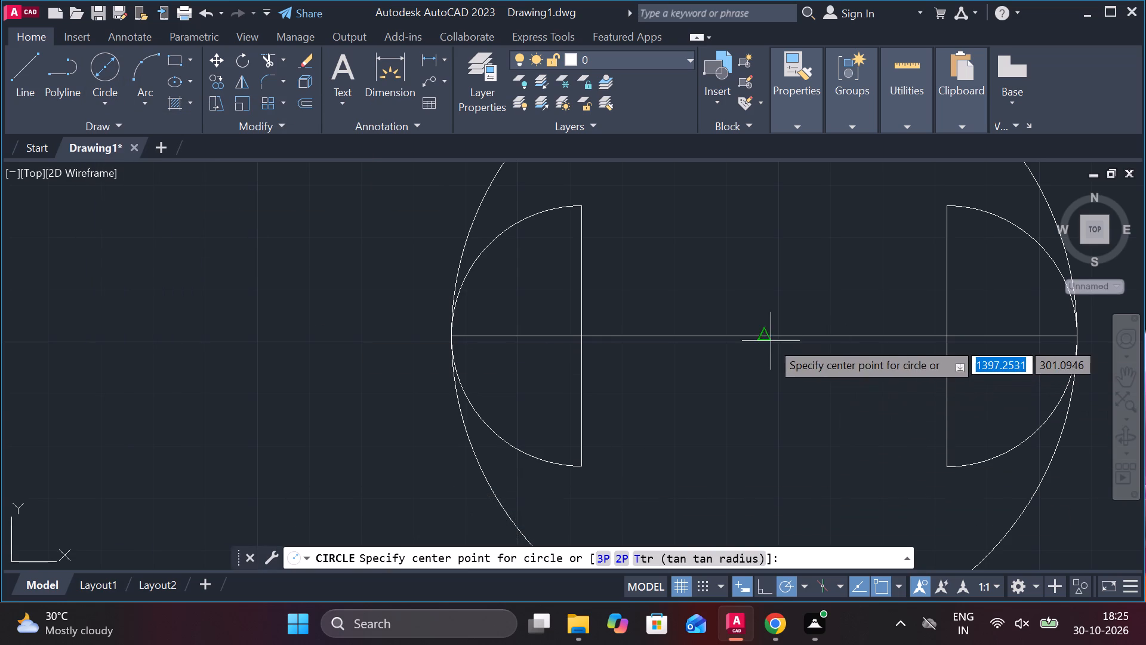
click(762, 333)
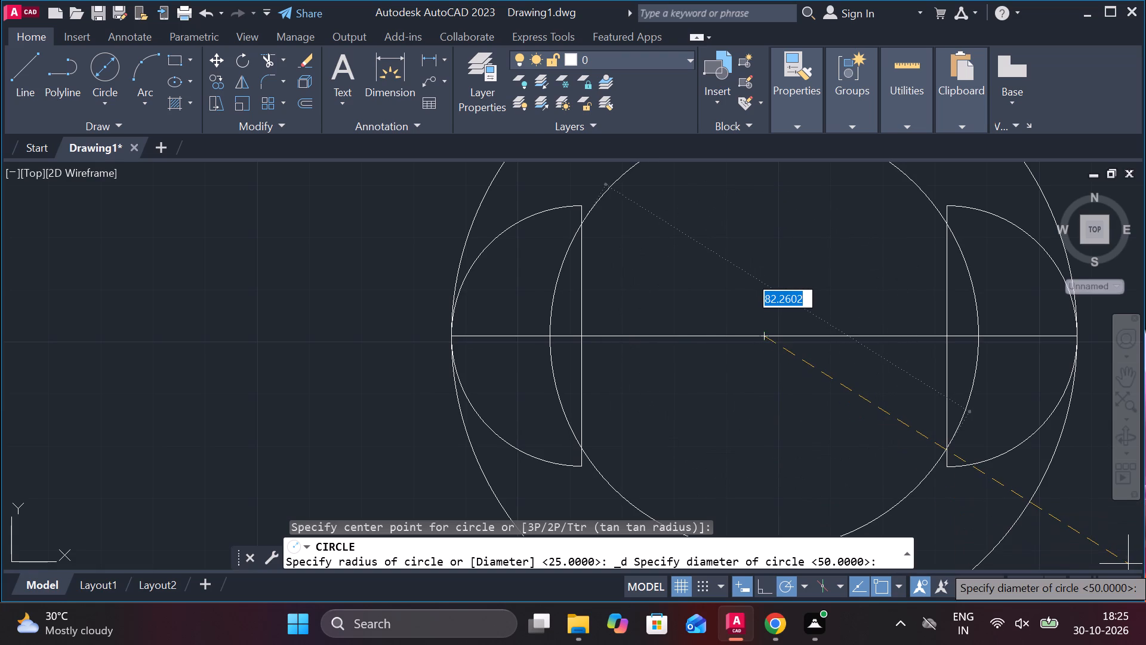
text(70)
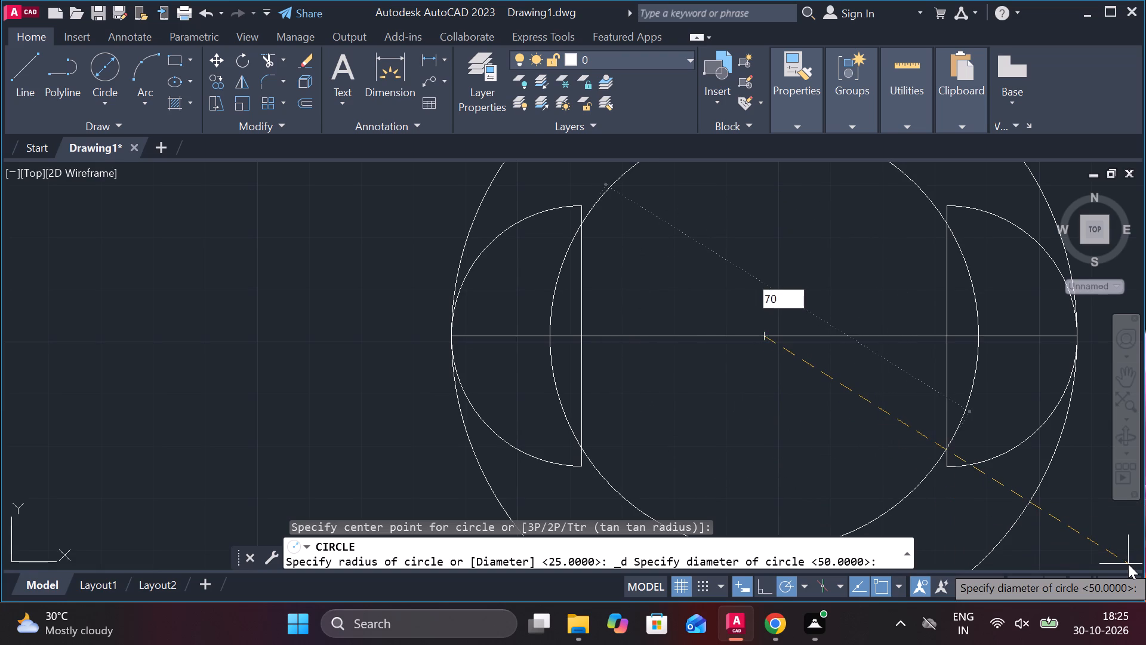
key(Return)
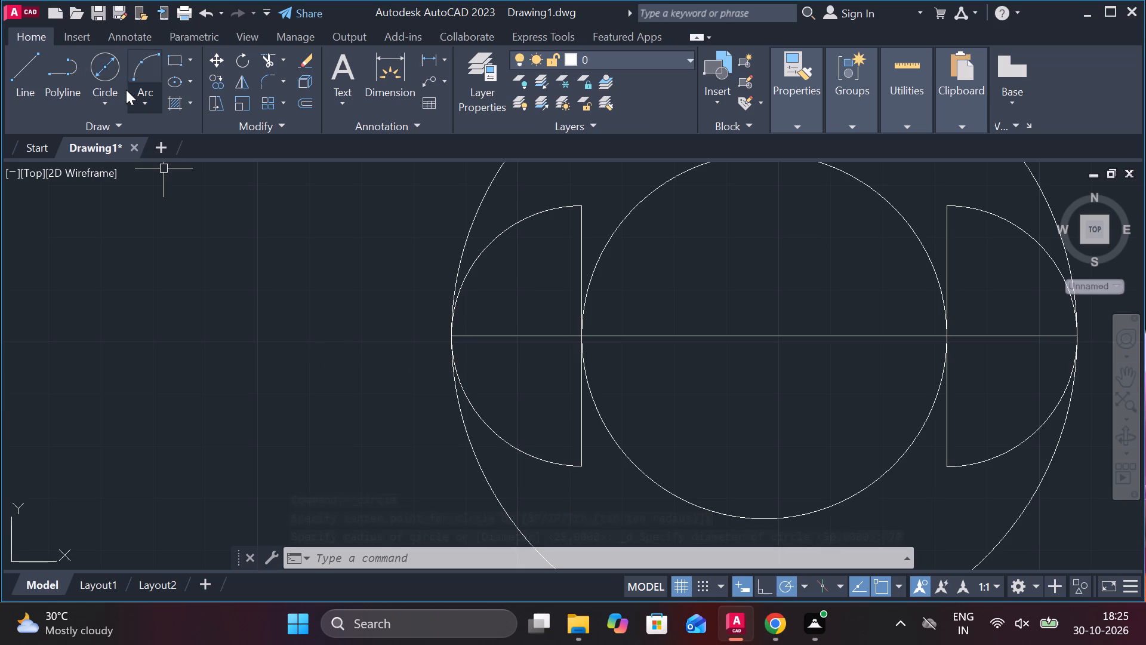
Draw a concentric circle of diameter 30 mm at the centre of the 70 mm circle.
click(107, 62)
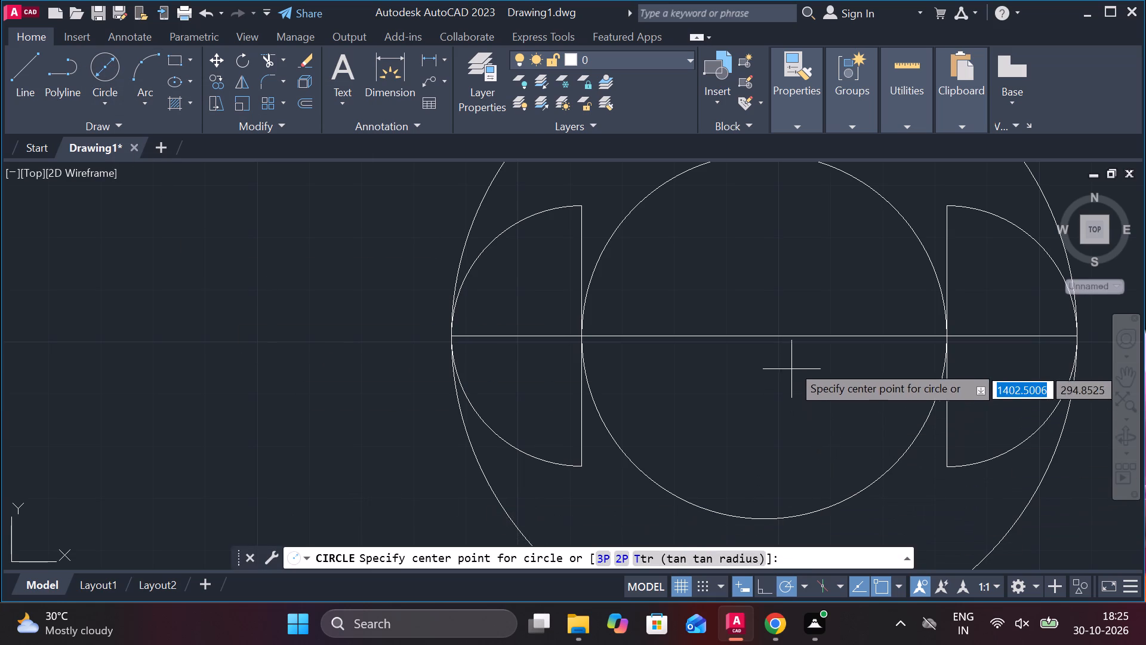
click(768, 336)
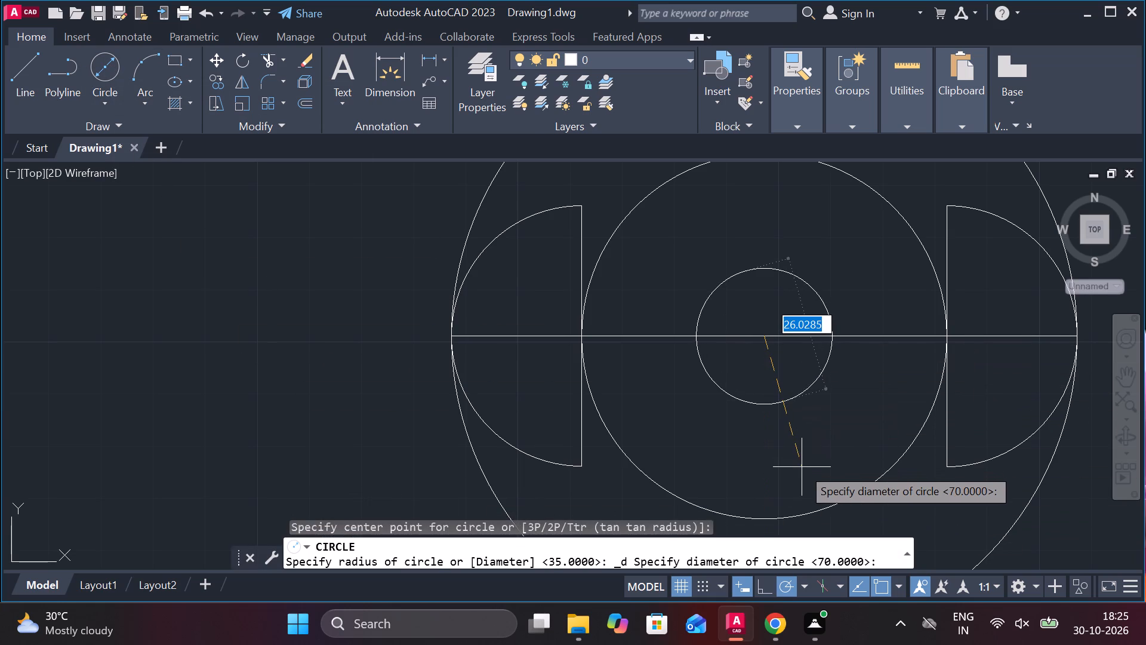
key(3)
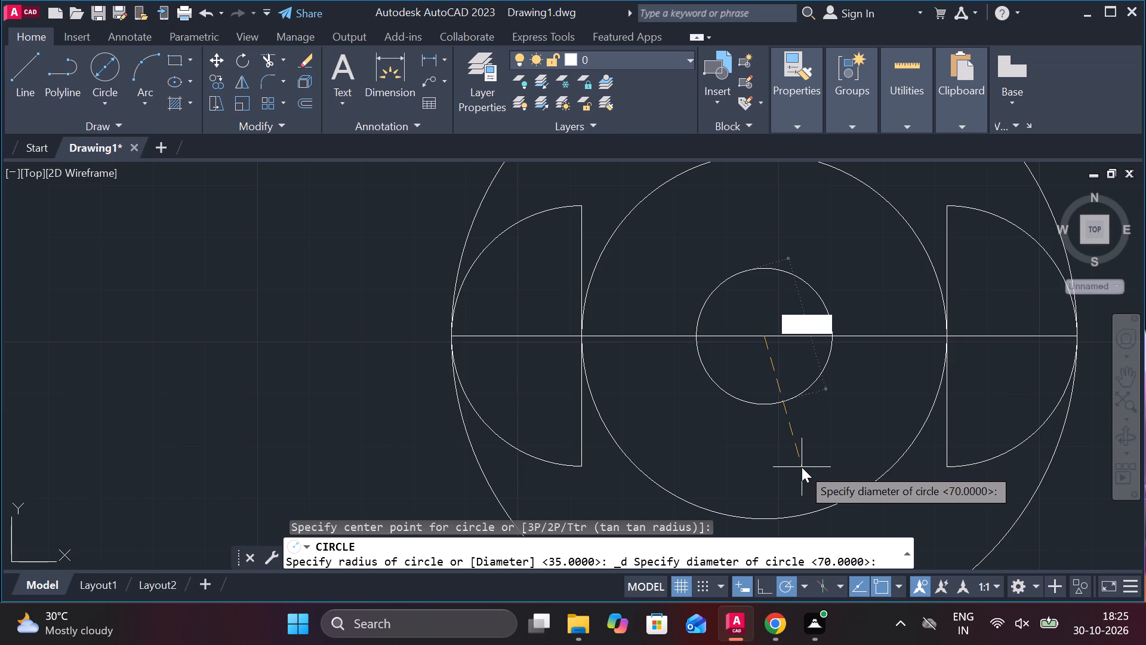
key(0)
key(Return)
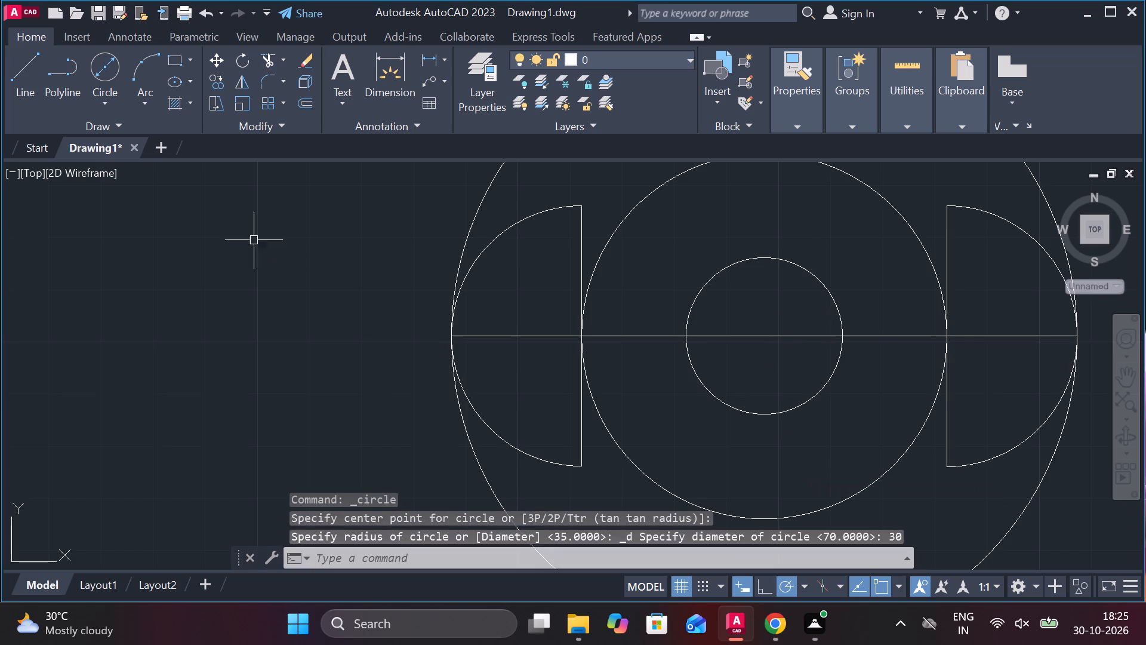
Draw a concentric circle of diameter 40 mm at the centre of the large outer circle.
click(107, 69)
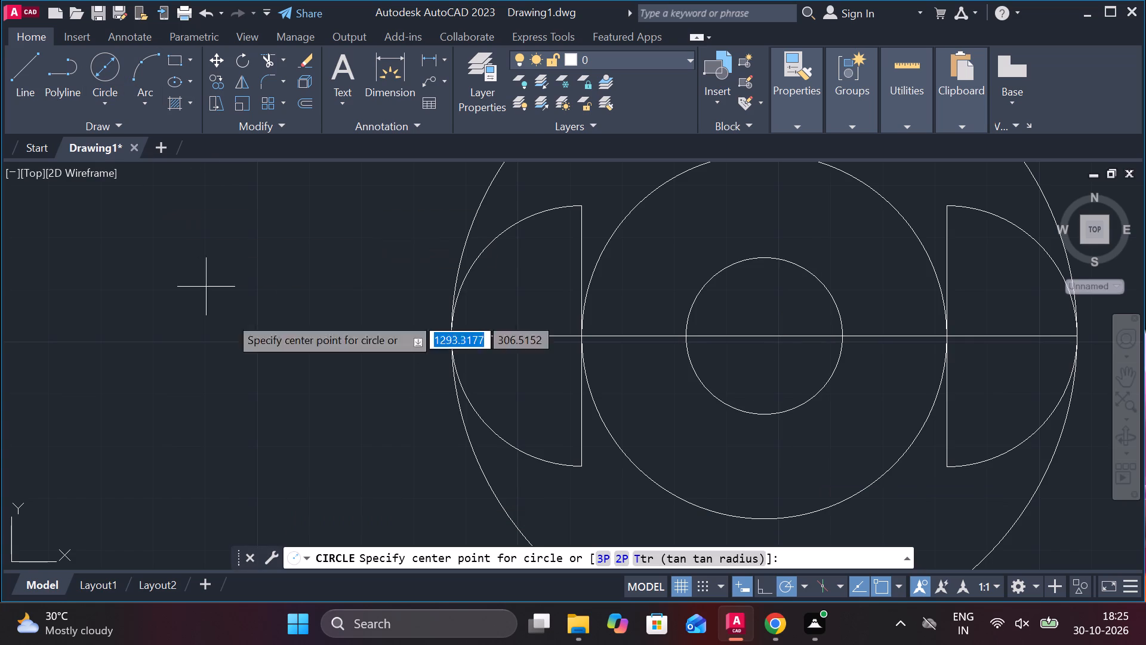
click(762, 333)
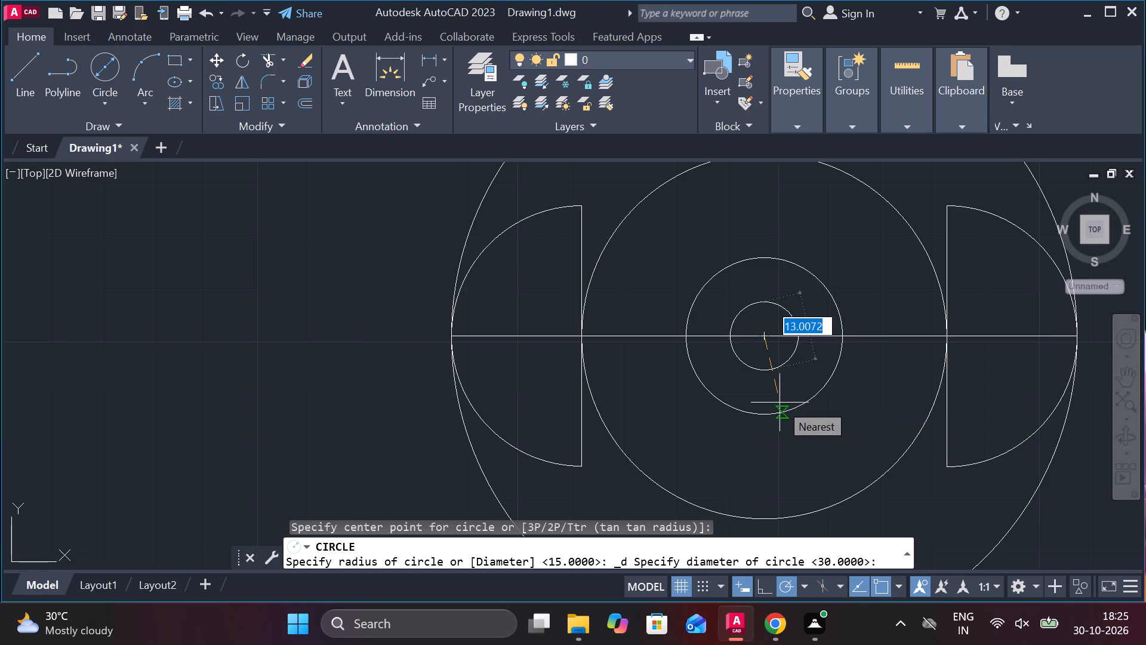
text(40)
key(Return)
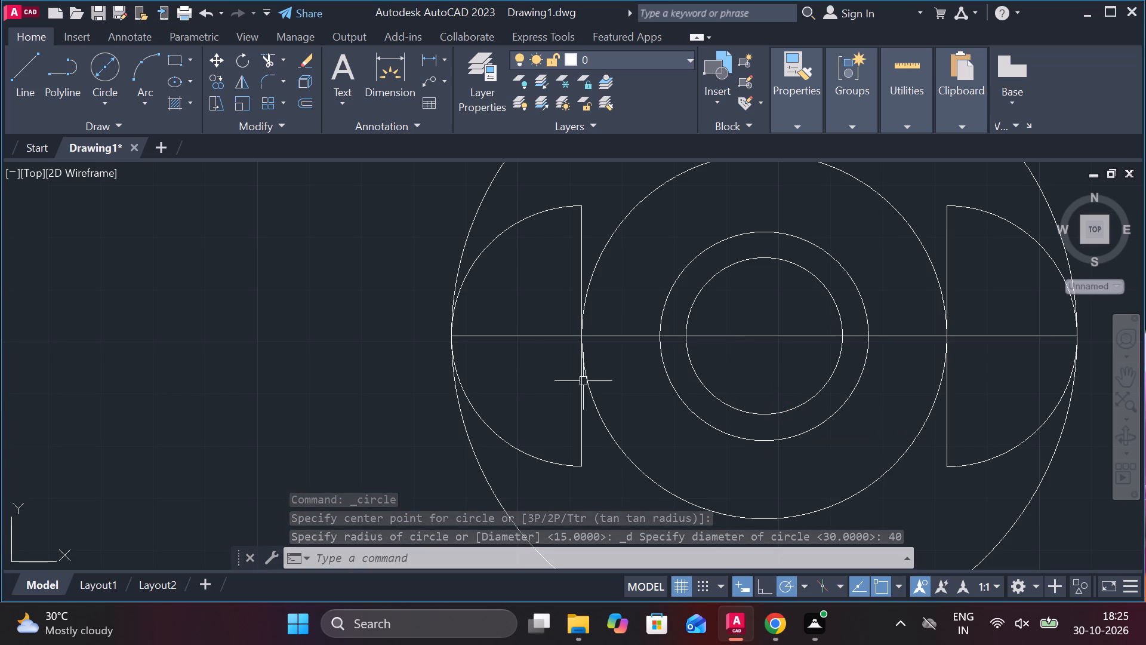
Draw a concentric circle of diameter 50 mm at the same centre.
click(106, 73)
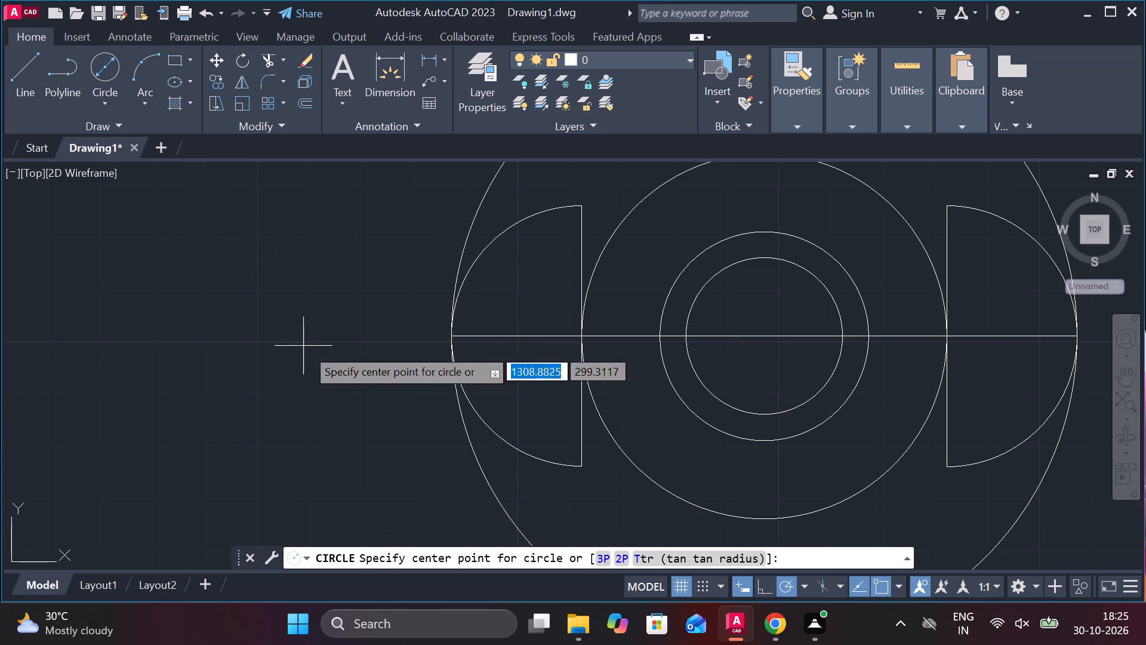
click(760, 337)
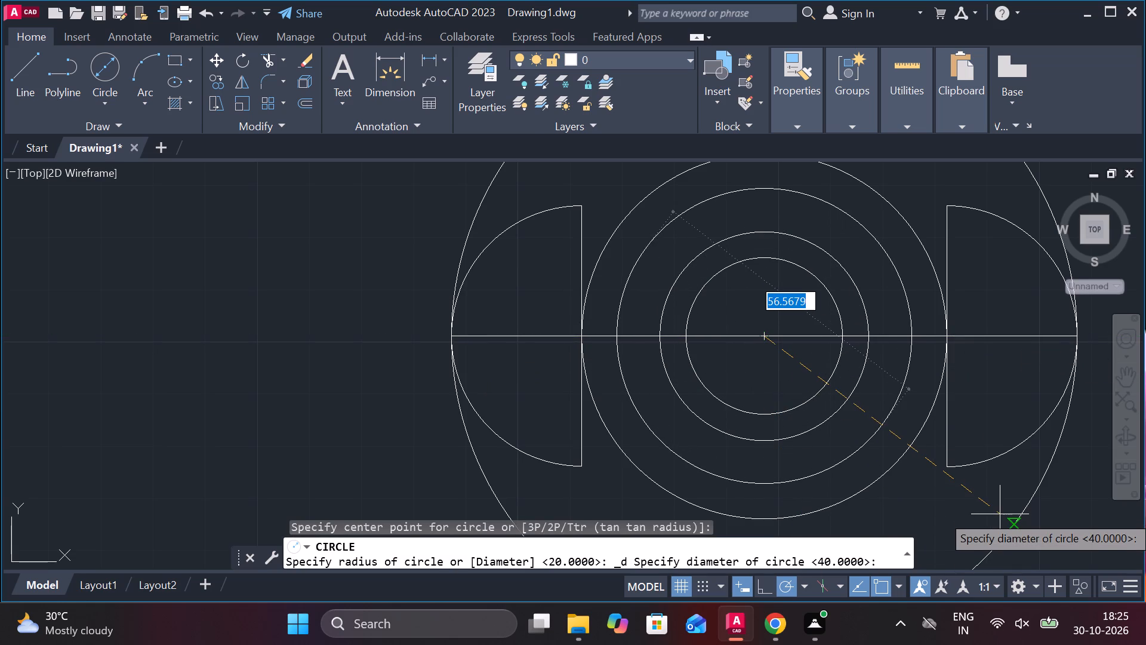
key(5)
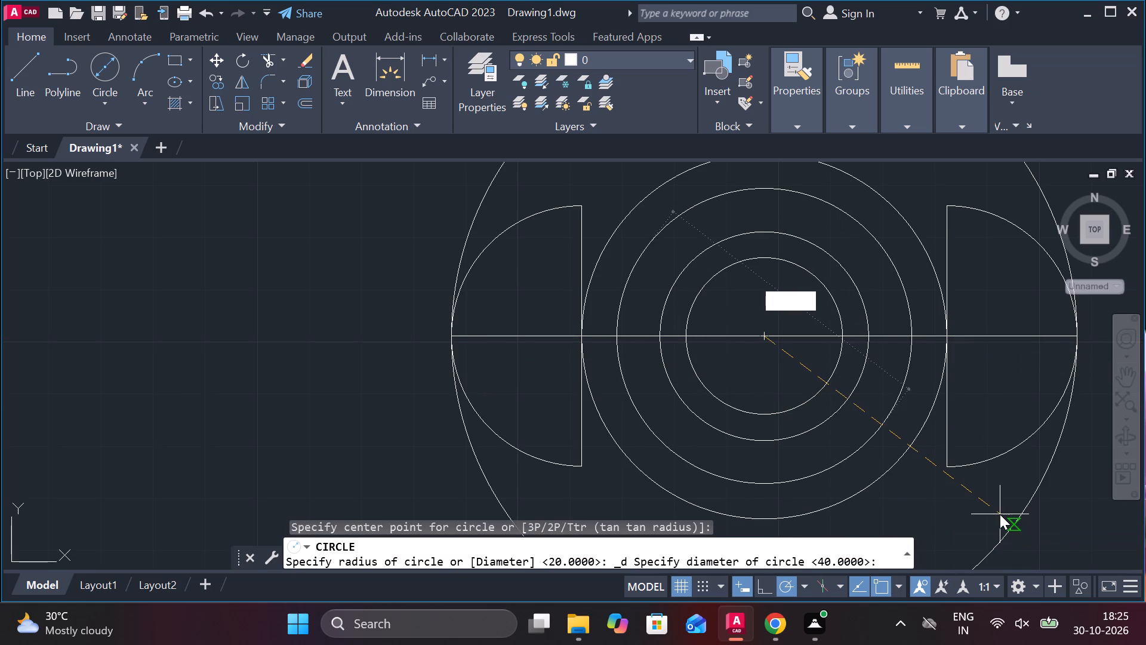
key(0)
key(Return)
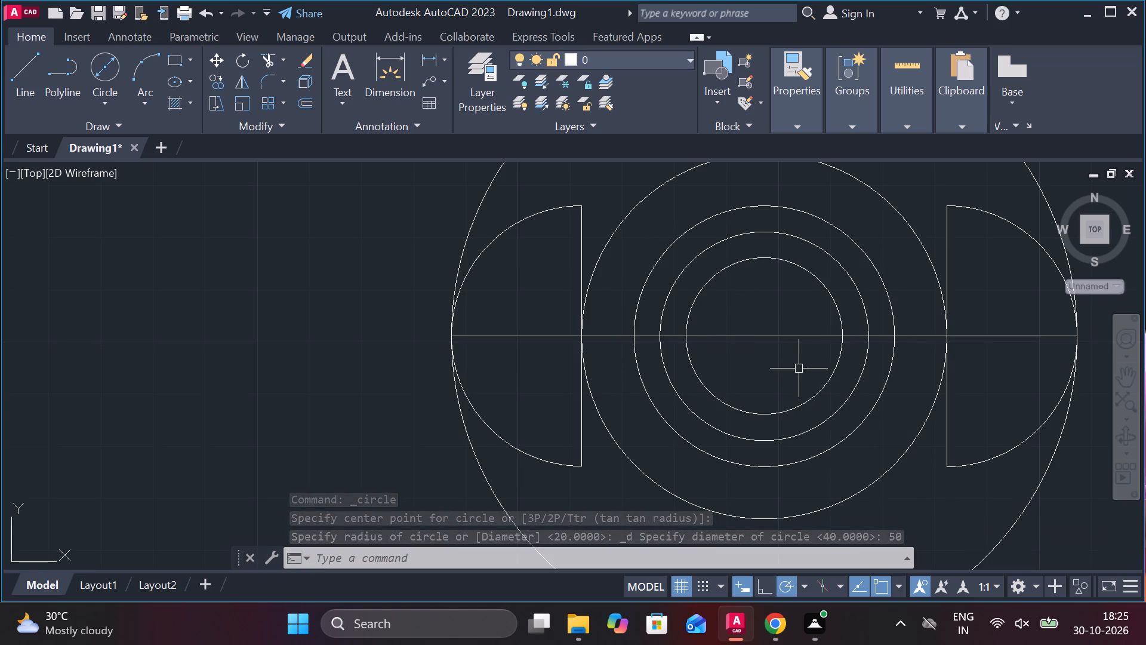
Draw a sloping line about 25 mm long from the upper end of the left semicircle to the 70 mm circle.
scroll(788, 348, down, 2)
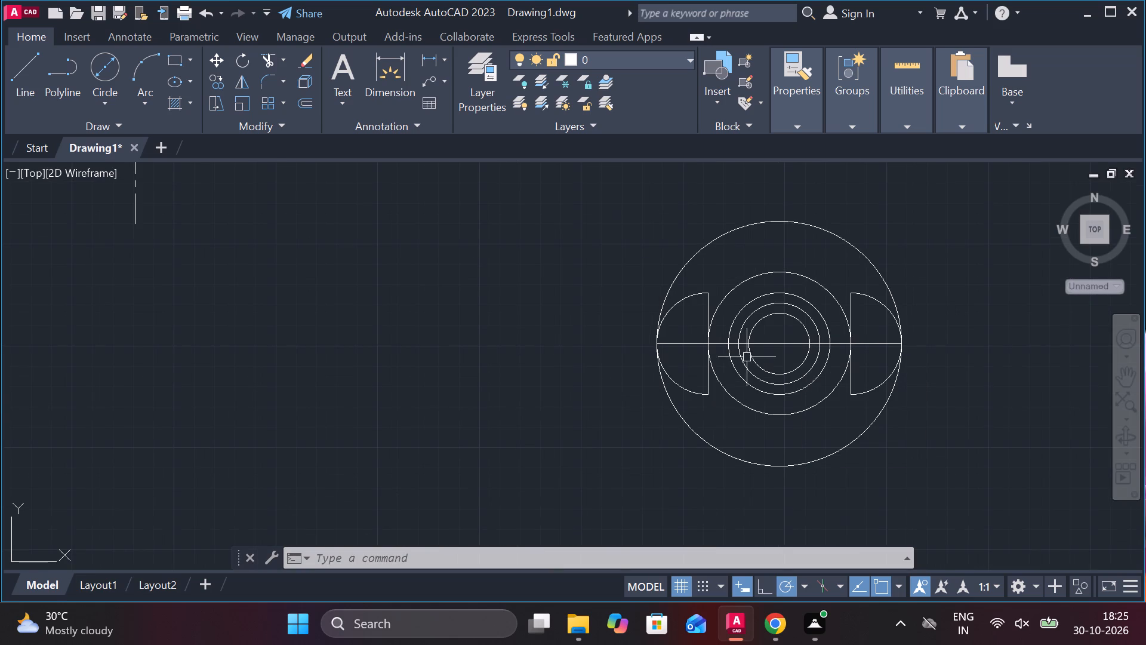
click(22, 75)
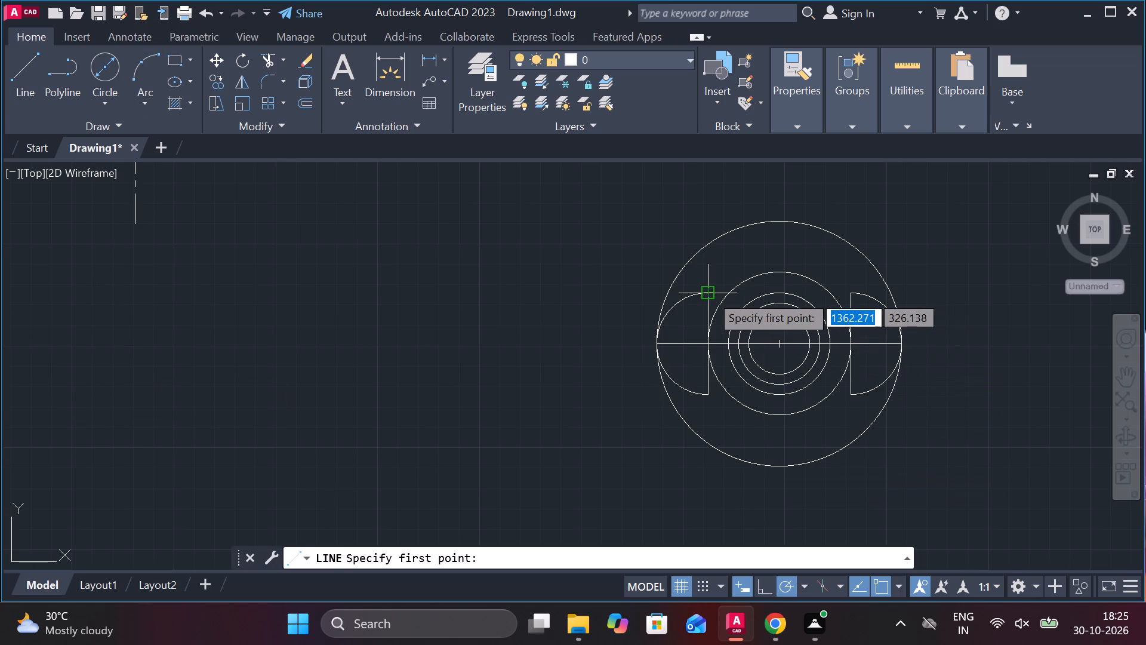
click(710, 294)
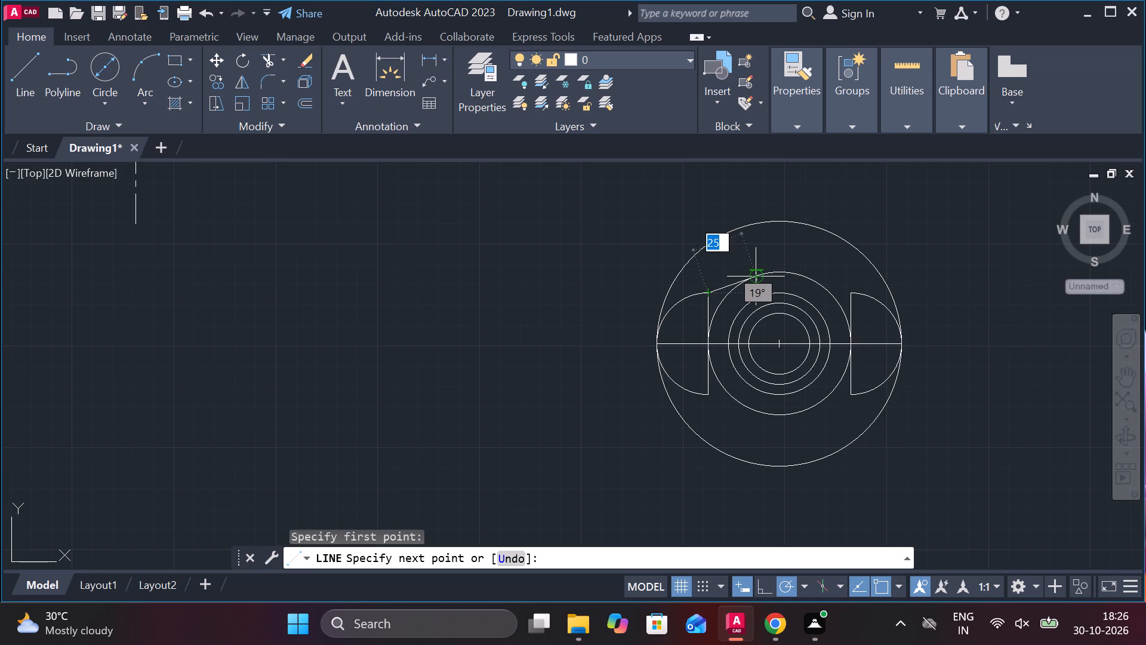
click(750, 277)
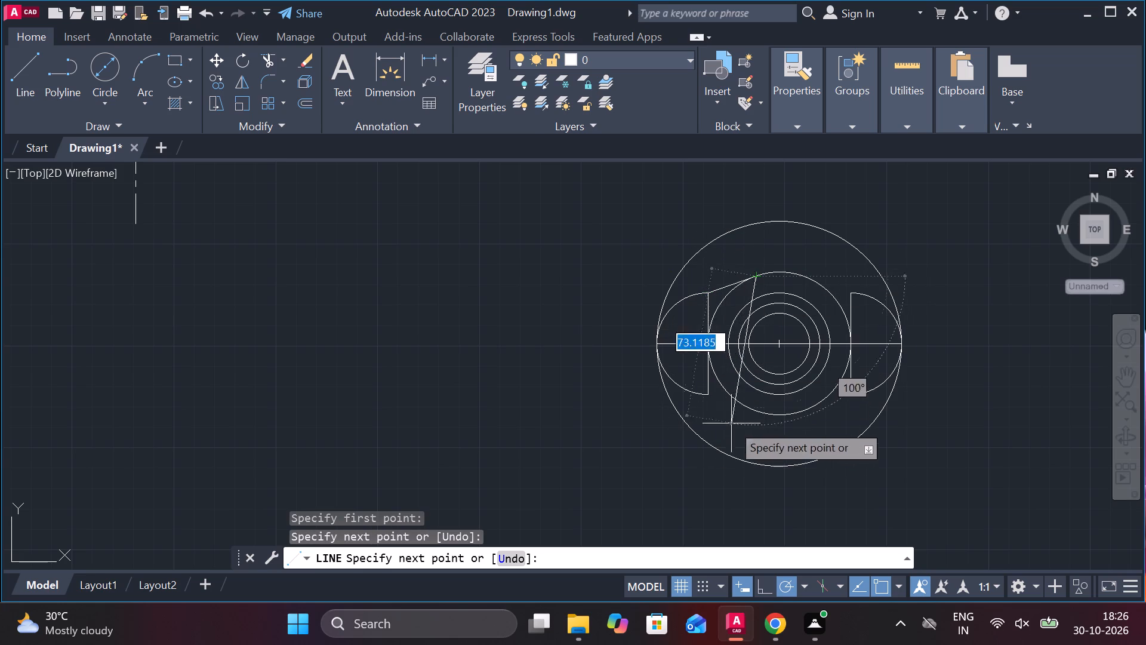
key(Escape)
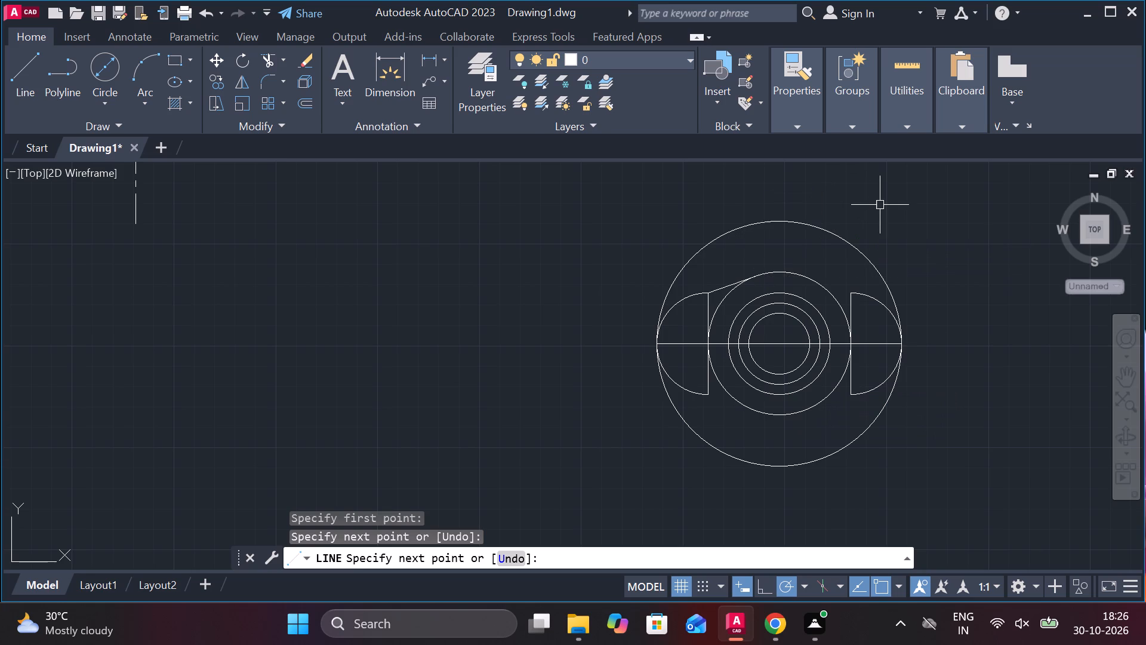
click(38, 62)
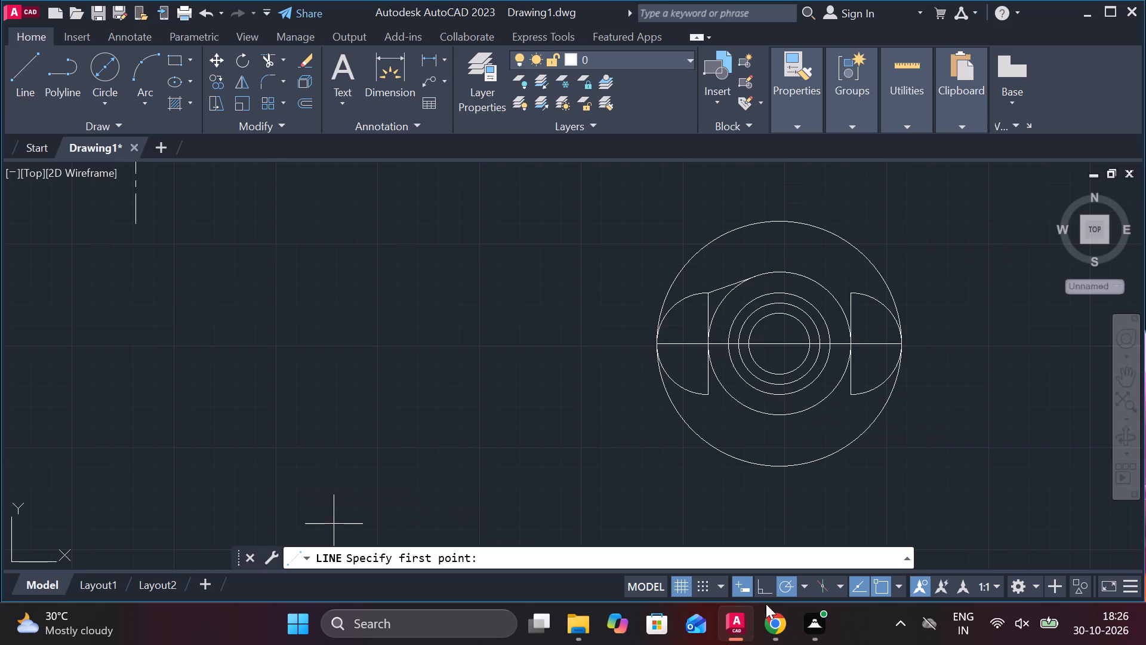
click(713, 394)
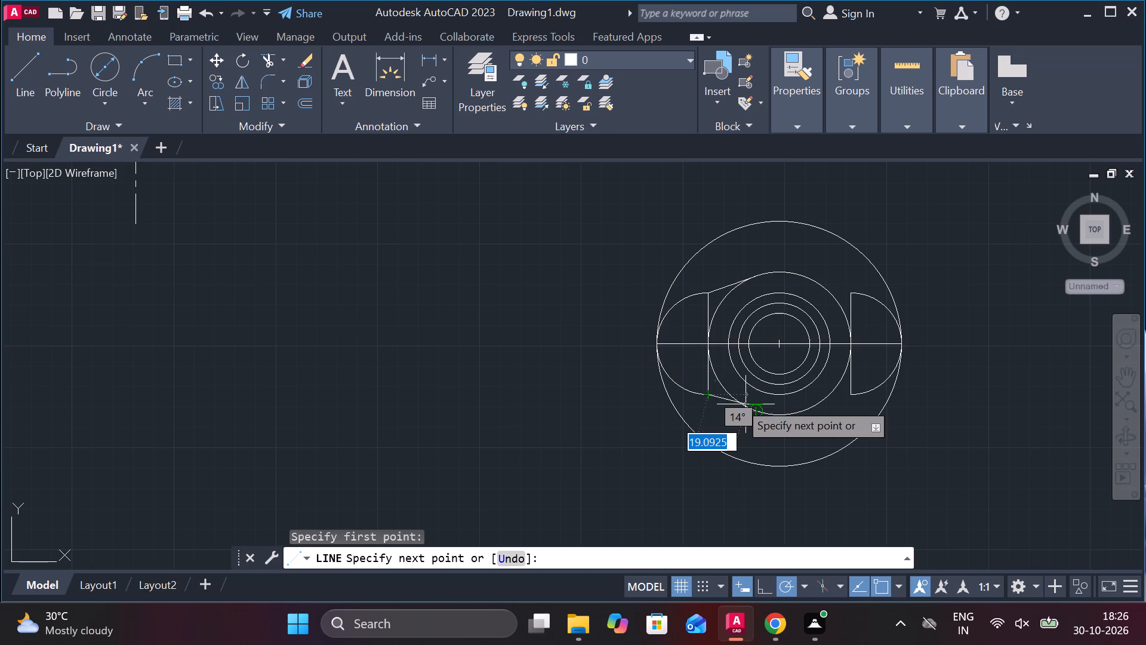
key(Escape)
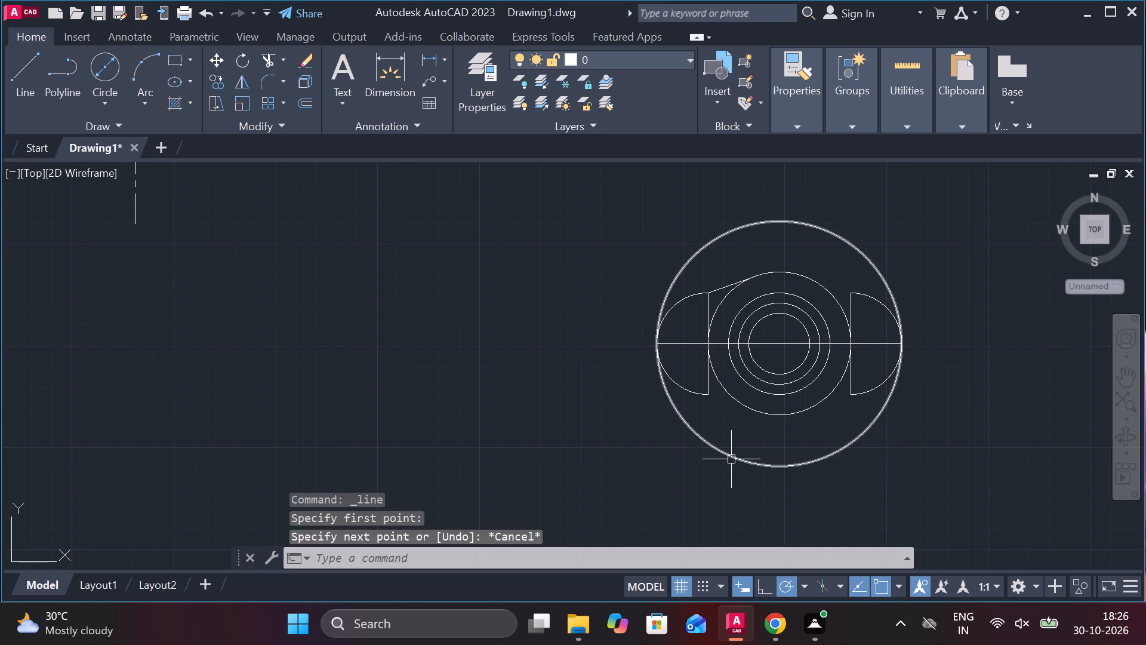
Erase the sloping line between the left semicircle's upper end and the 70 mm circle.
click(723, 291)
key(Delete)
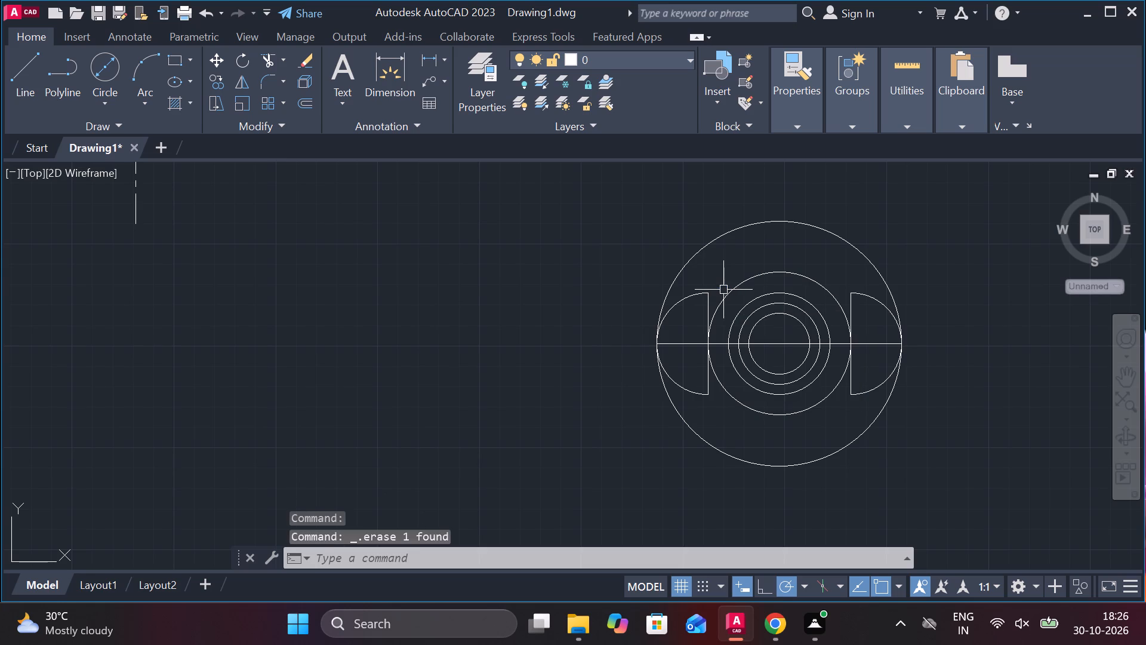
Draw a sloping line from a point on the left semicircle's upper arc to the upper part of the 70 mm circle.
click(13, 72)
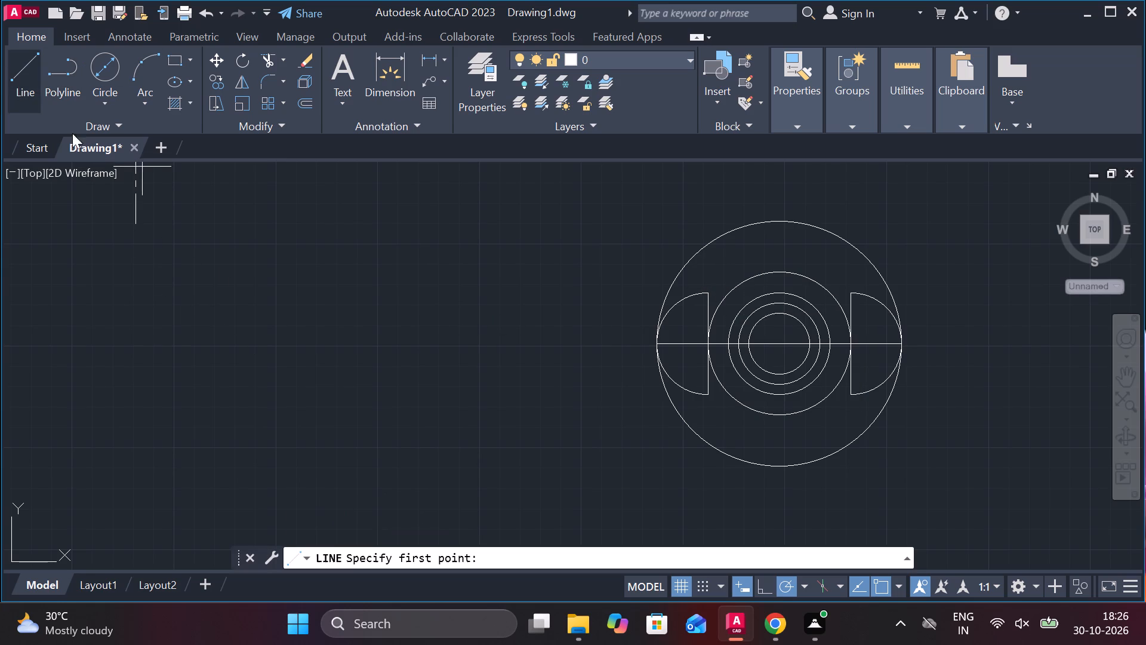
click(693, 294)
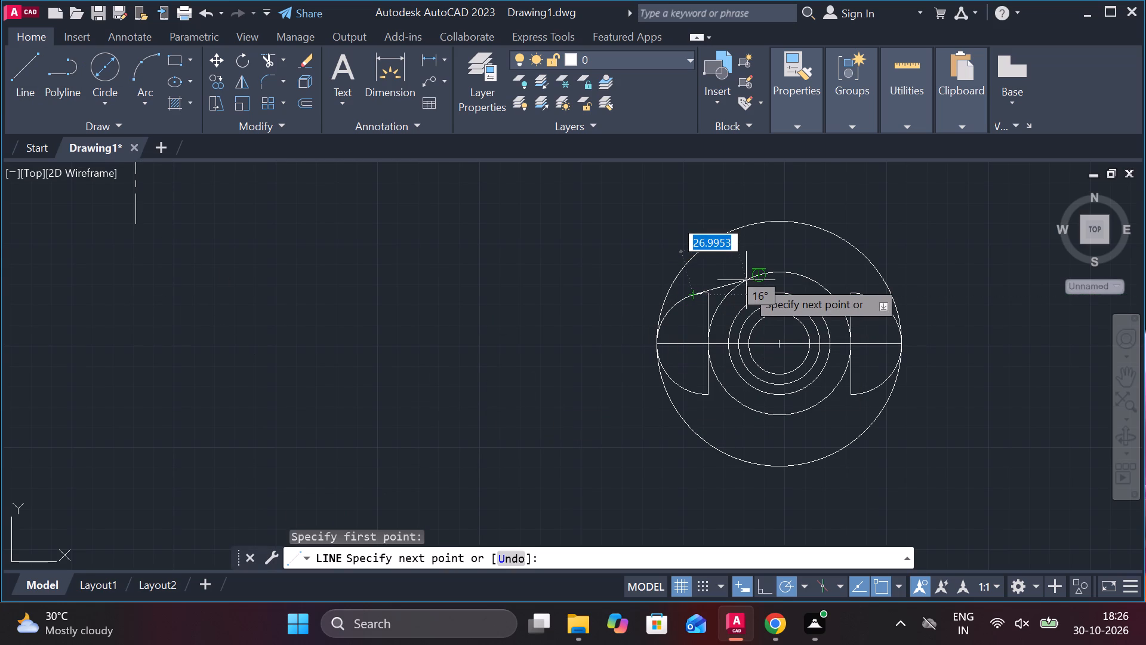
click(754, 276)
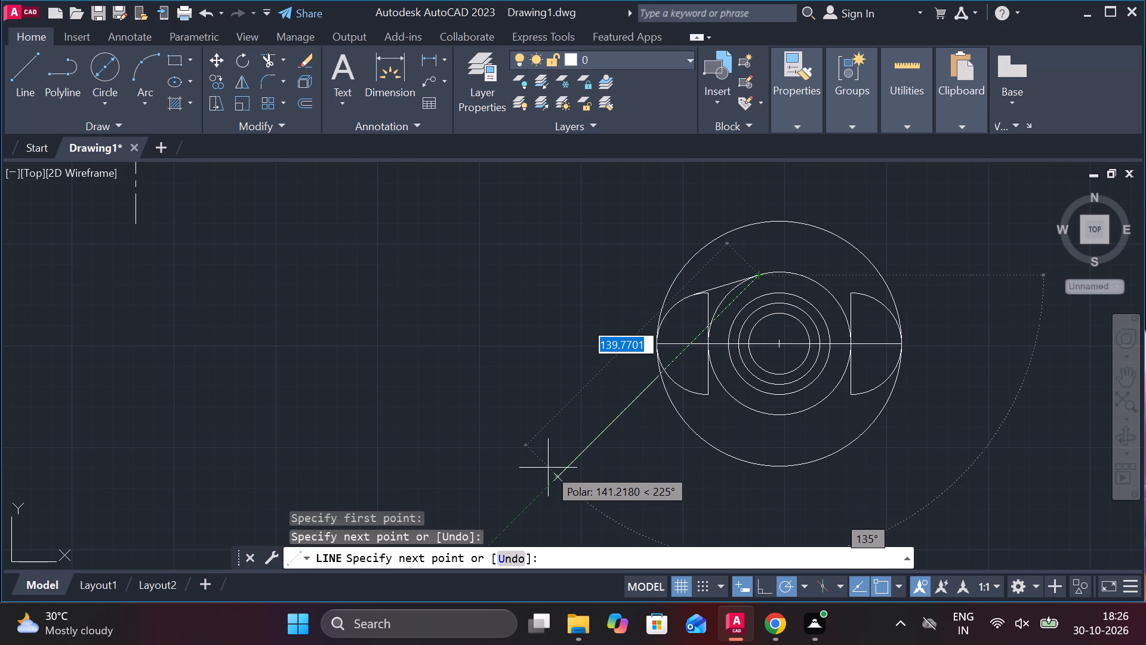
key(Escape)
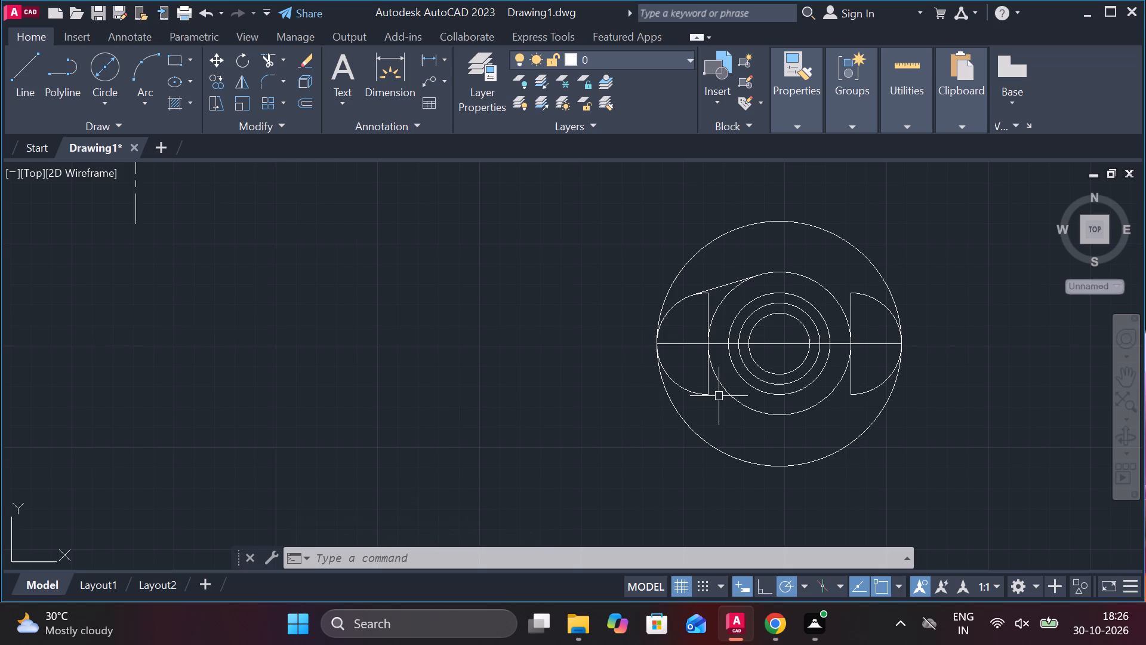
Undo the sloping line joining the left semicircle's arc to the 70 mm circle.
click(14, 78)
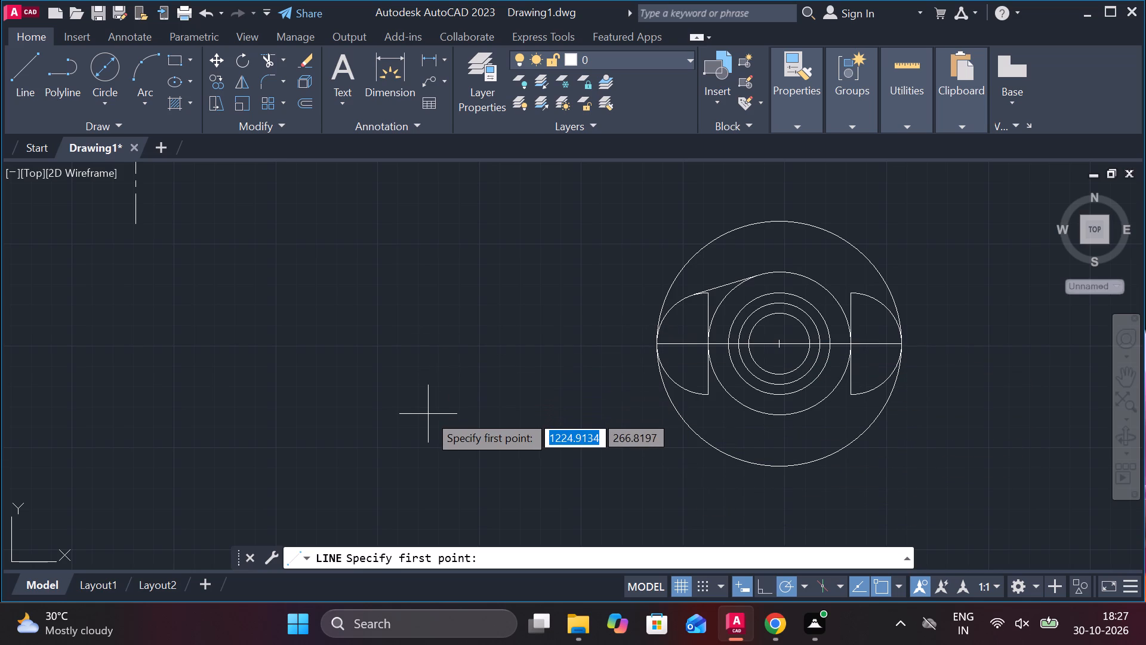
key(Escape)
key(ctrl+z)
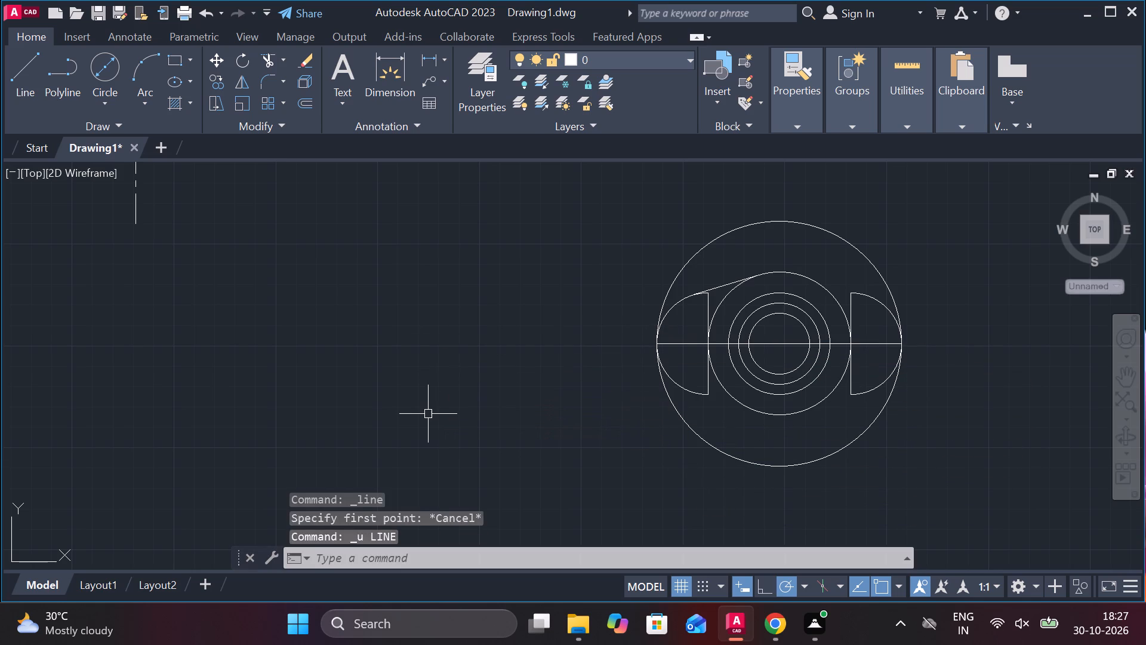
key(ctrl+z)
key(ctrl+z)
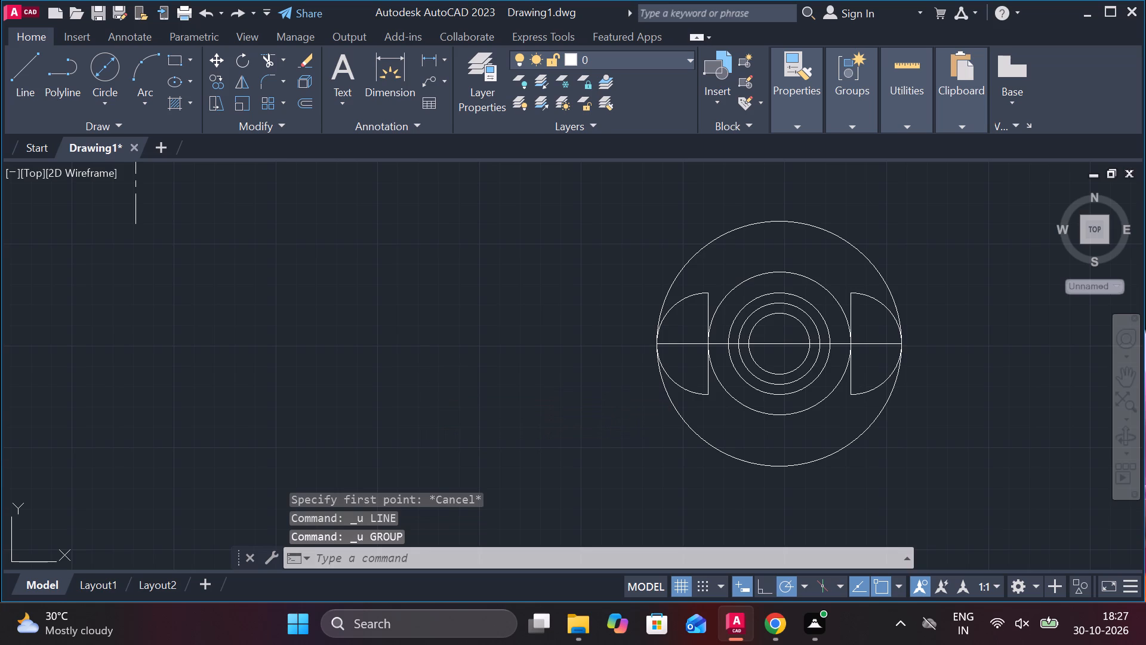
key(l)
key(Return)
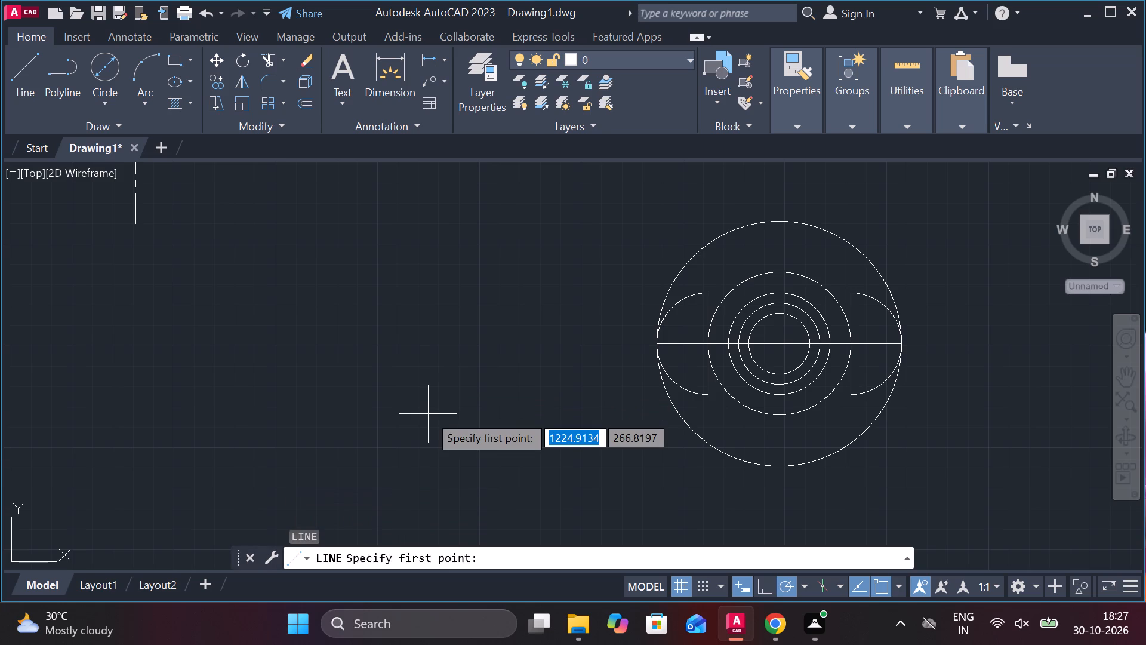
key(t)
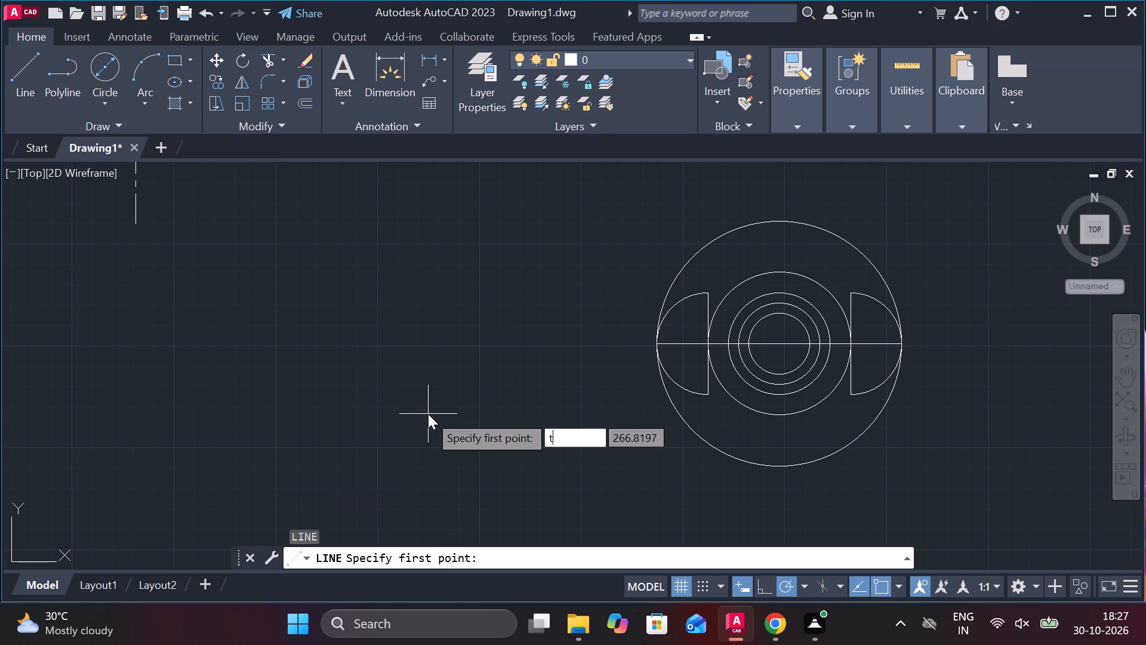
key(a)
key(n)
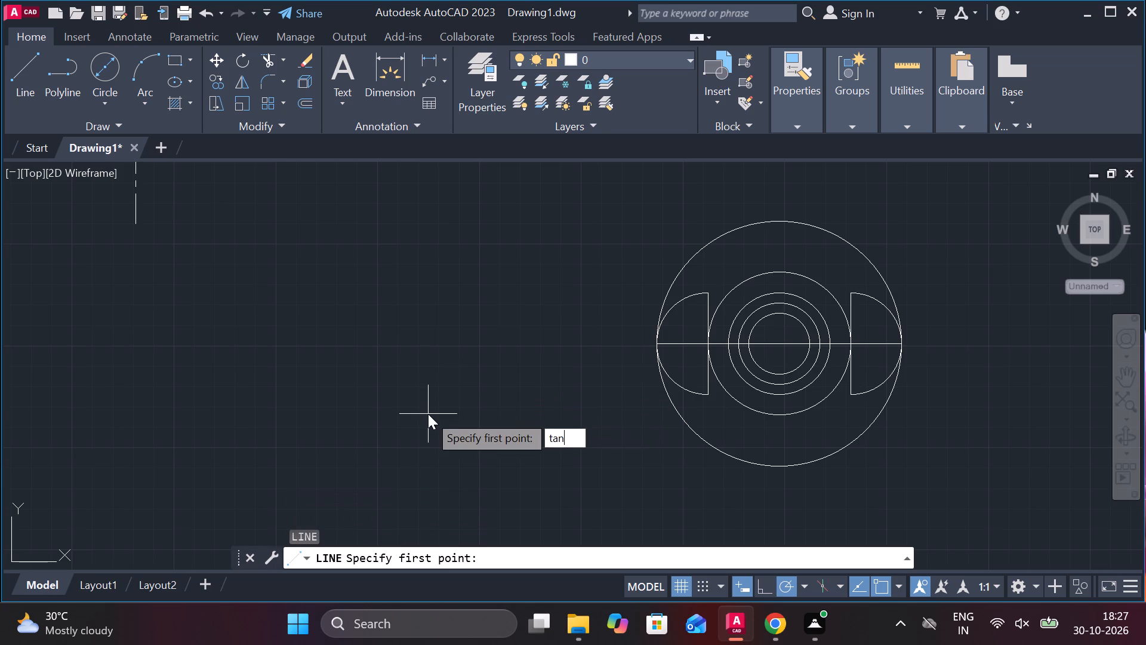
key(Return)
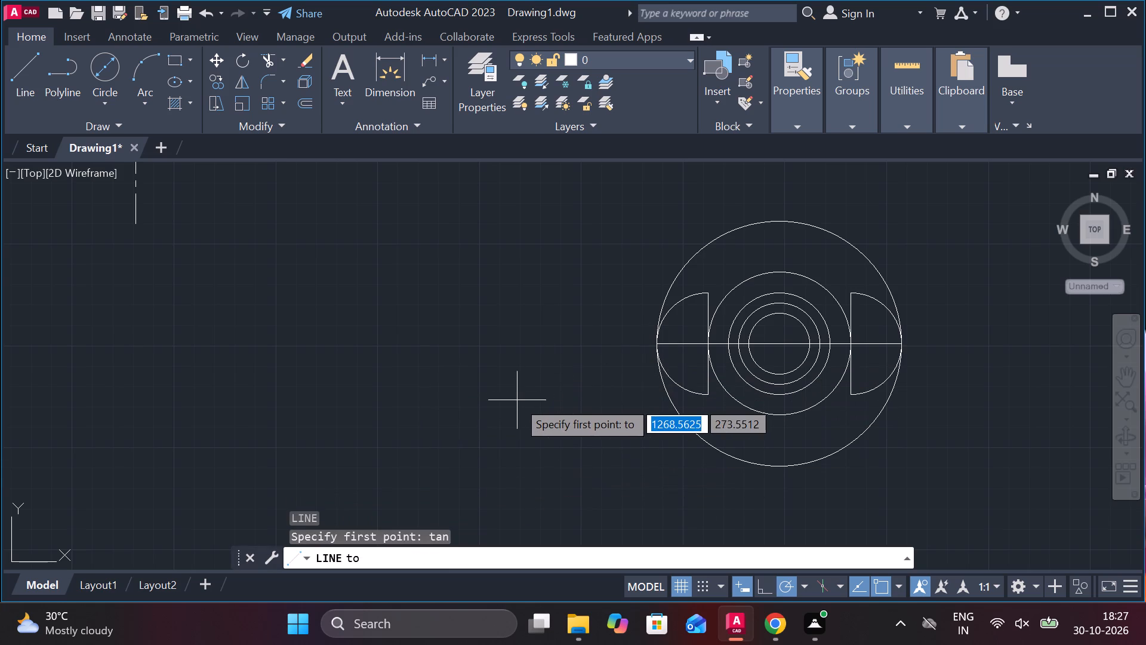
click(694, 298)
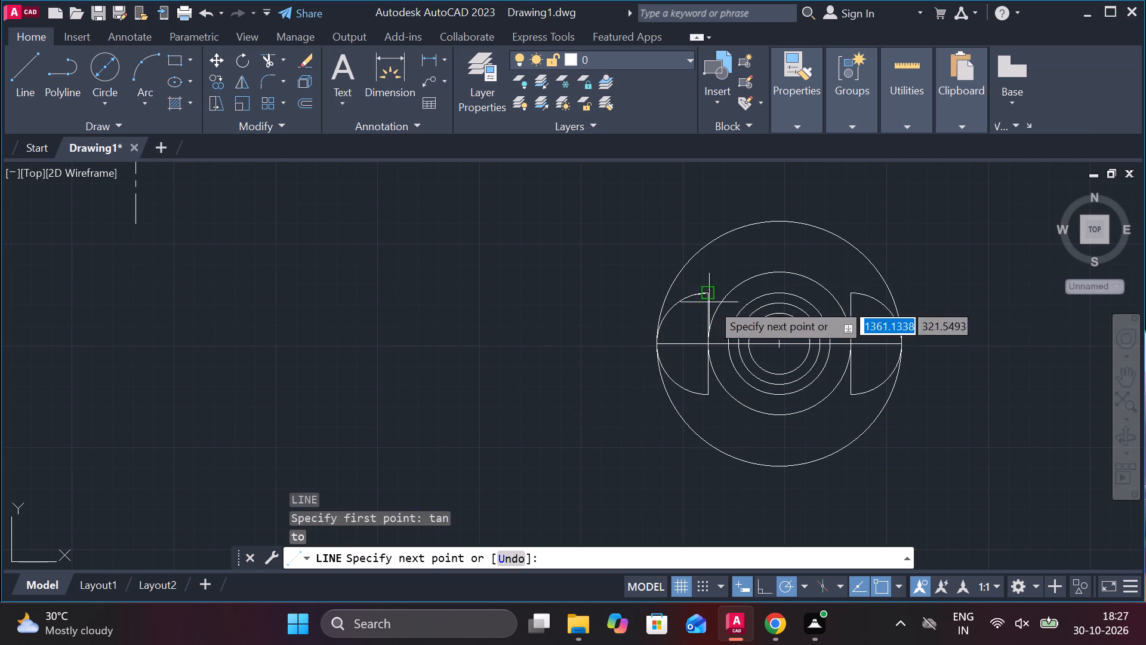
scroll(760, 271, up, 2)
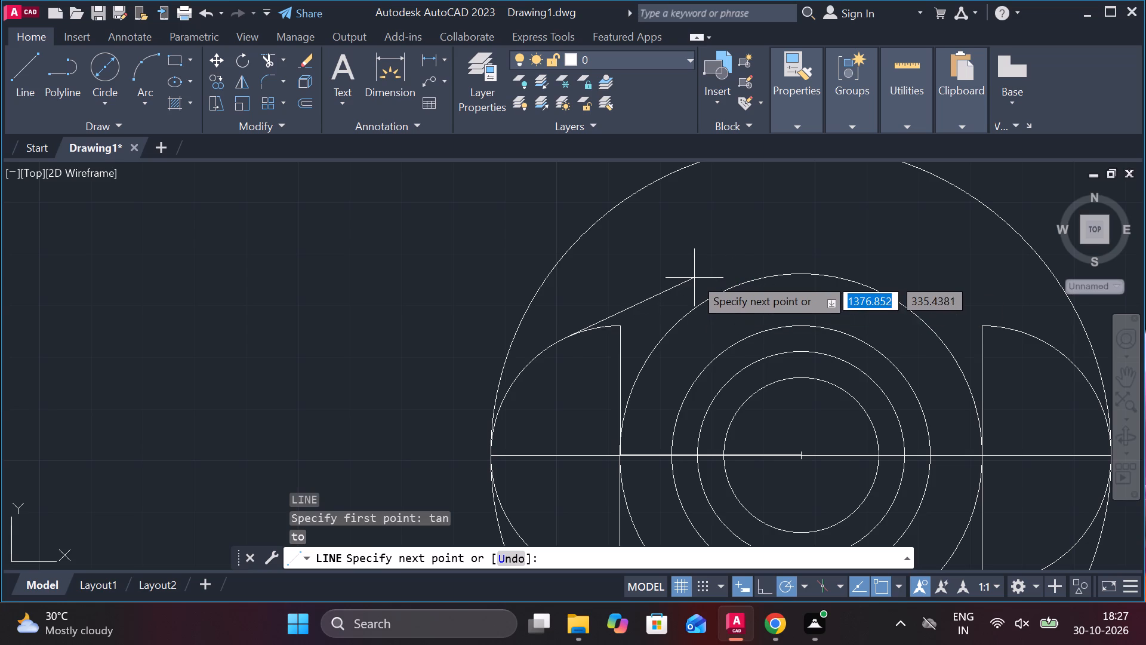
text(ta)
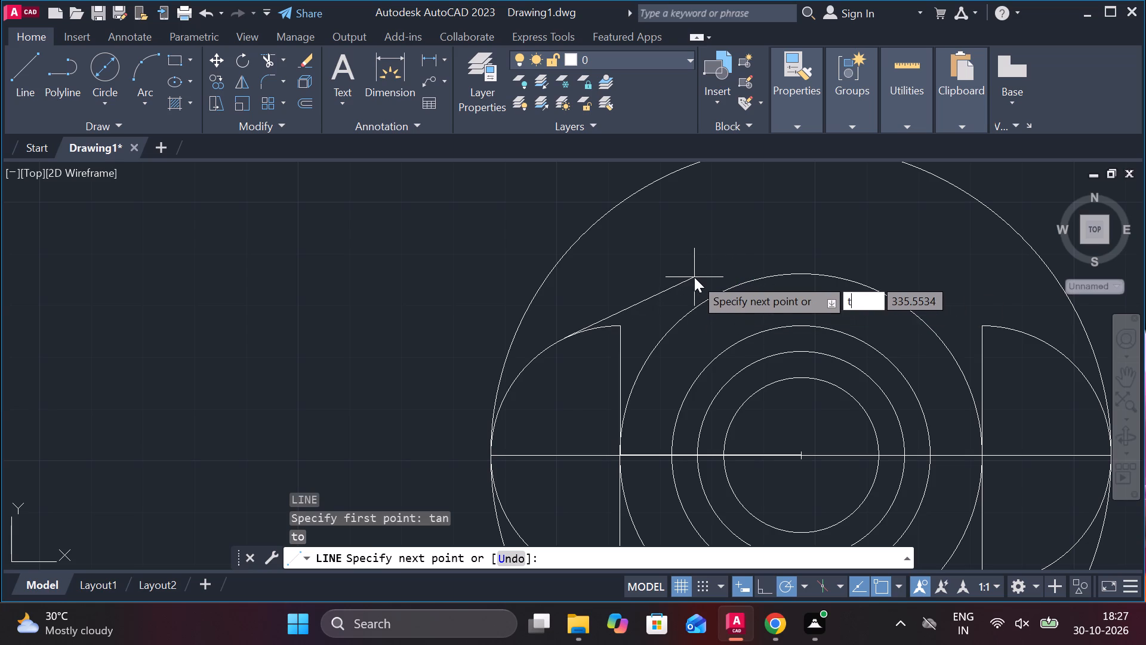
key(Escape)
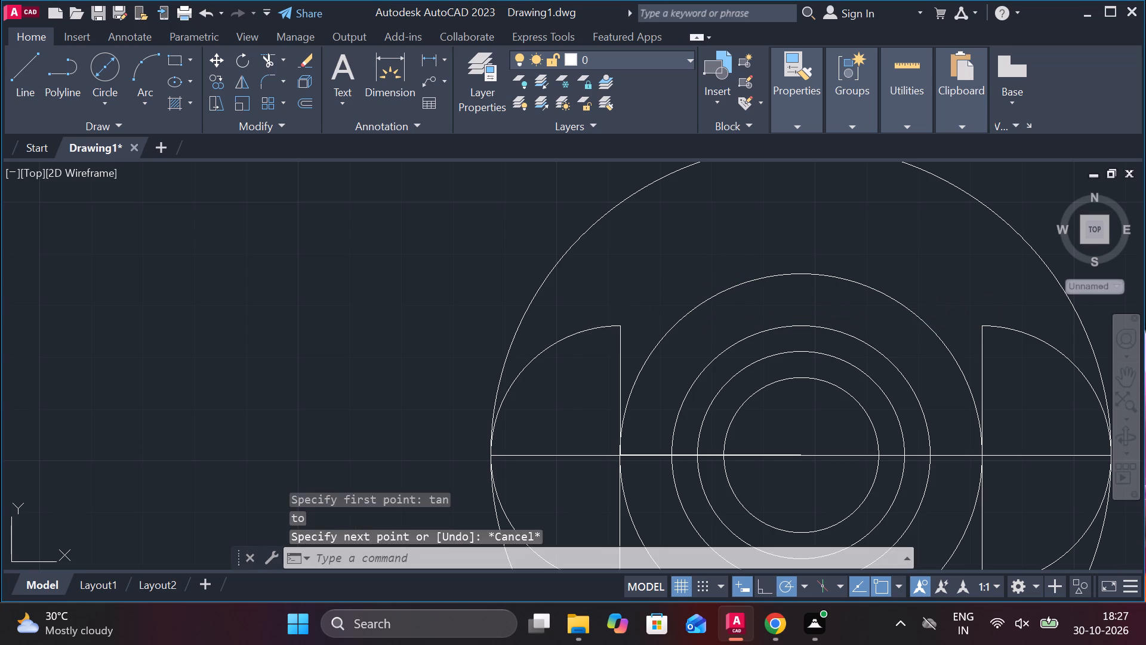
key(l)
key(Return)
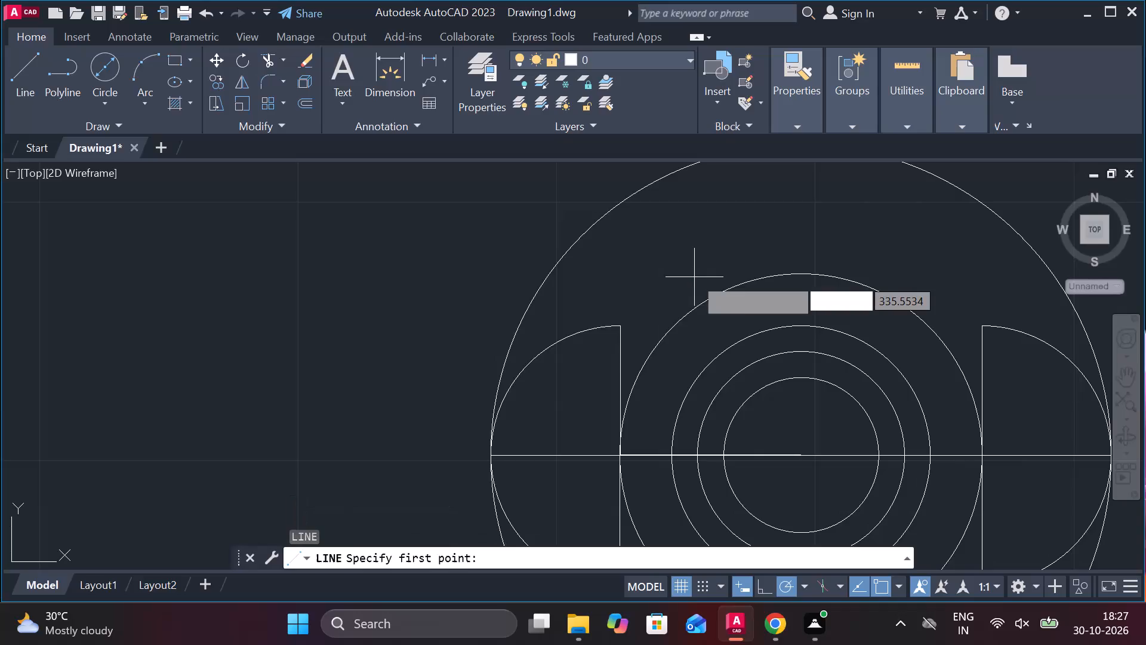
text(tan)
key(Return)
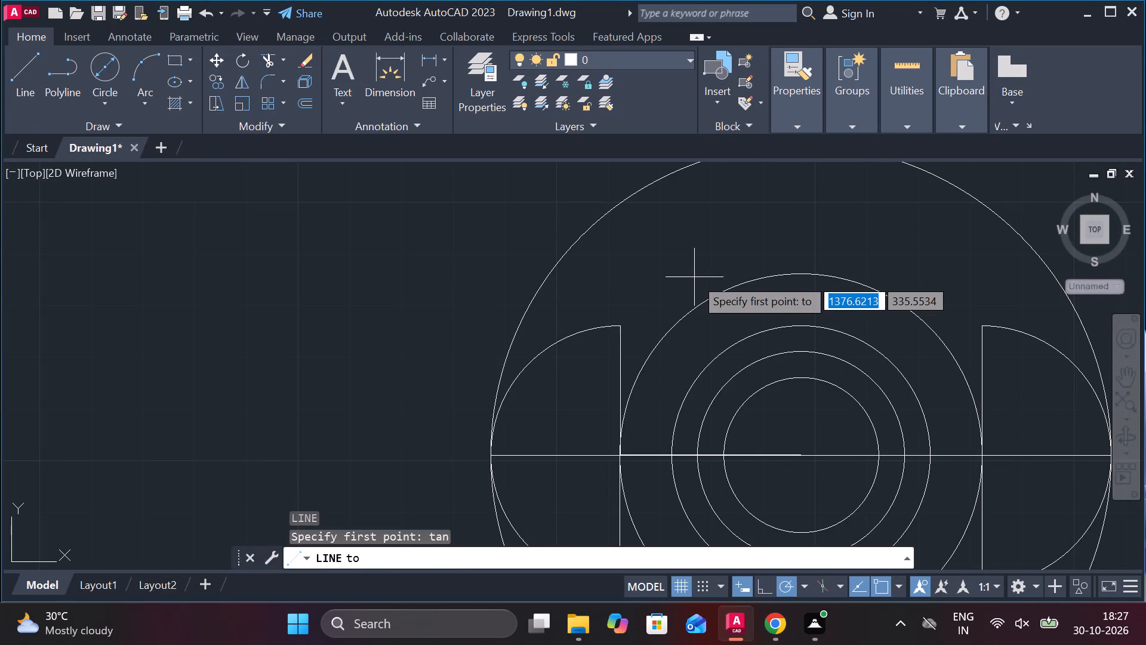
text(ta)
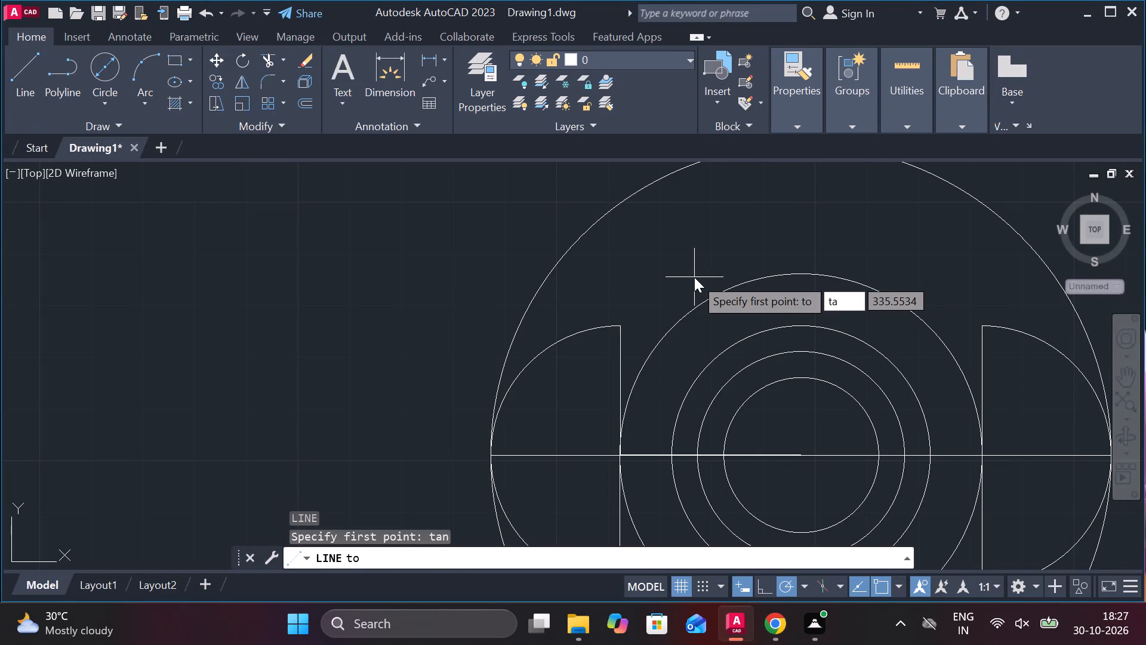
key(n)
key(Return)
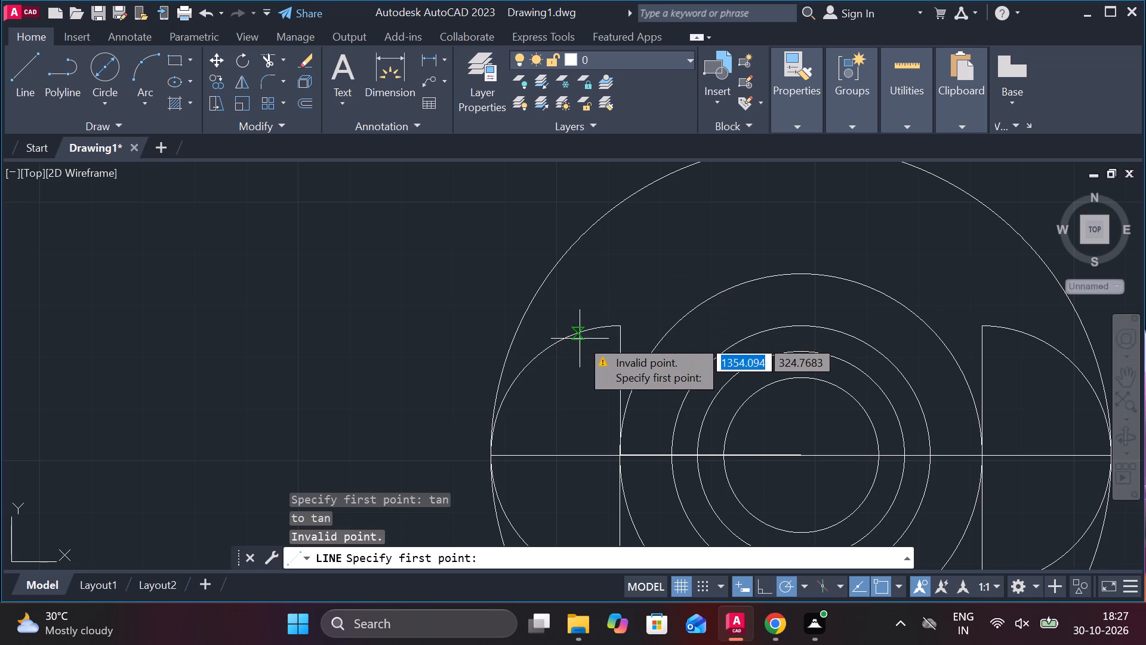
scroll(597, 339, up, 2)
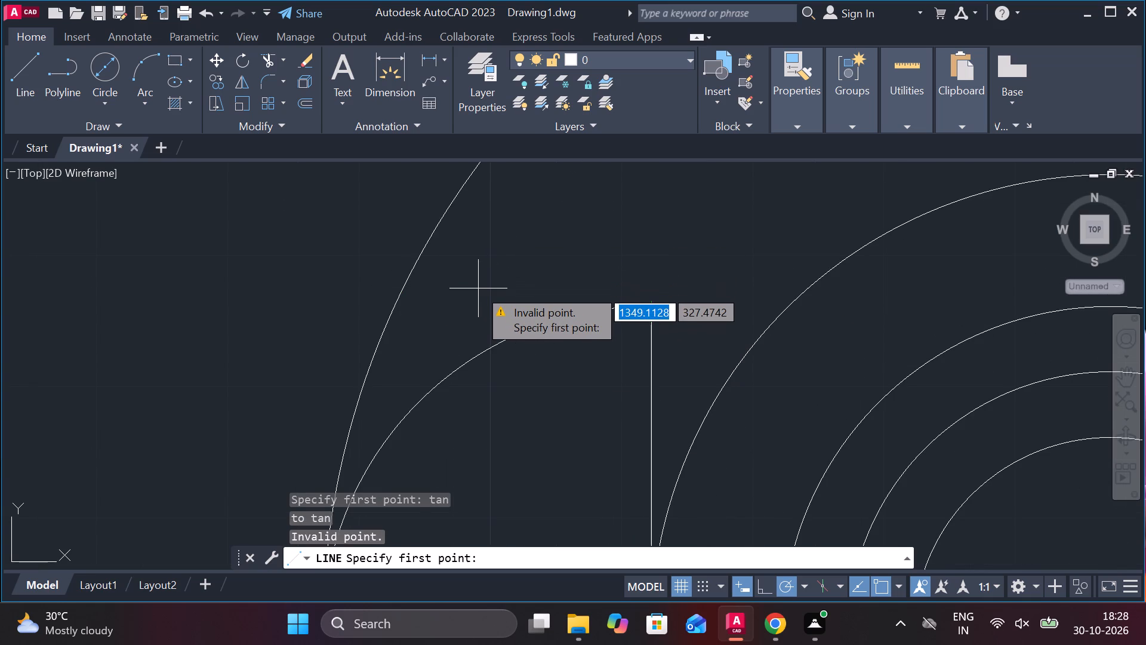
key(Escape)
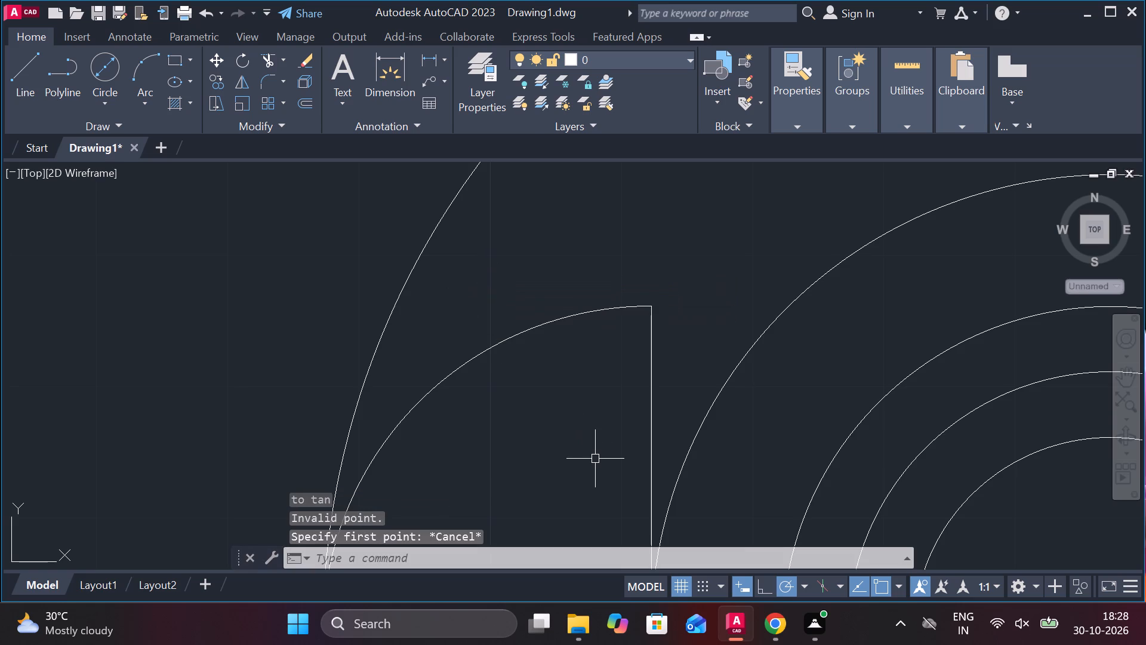
Draw a line tangent to the left semicircle's upper arc and tangent to the upper part of the 70 mm circle.
key(l)
key(Return)
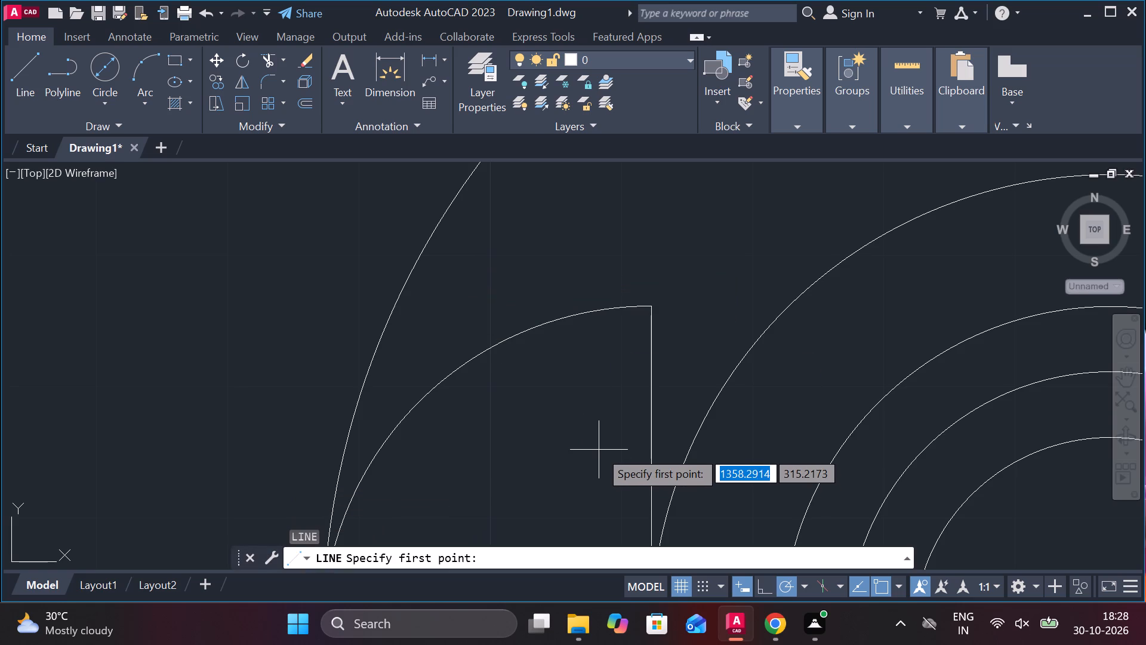
text(tan)
key(Return)
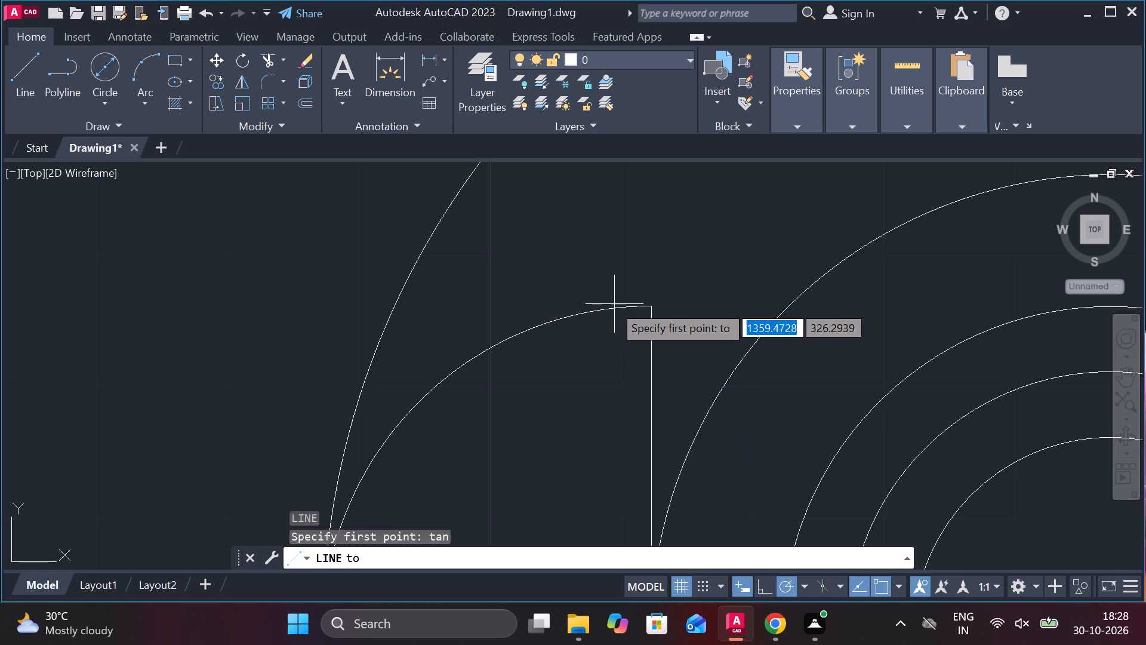
click(586, 312)
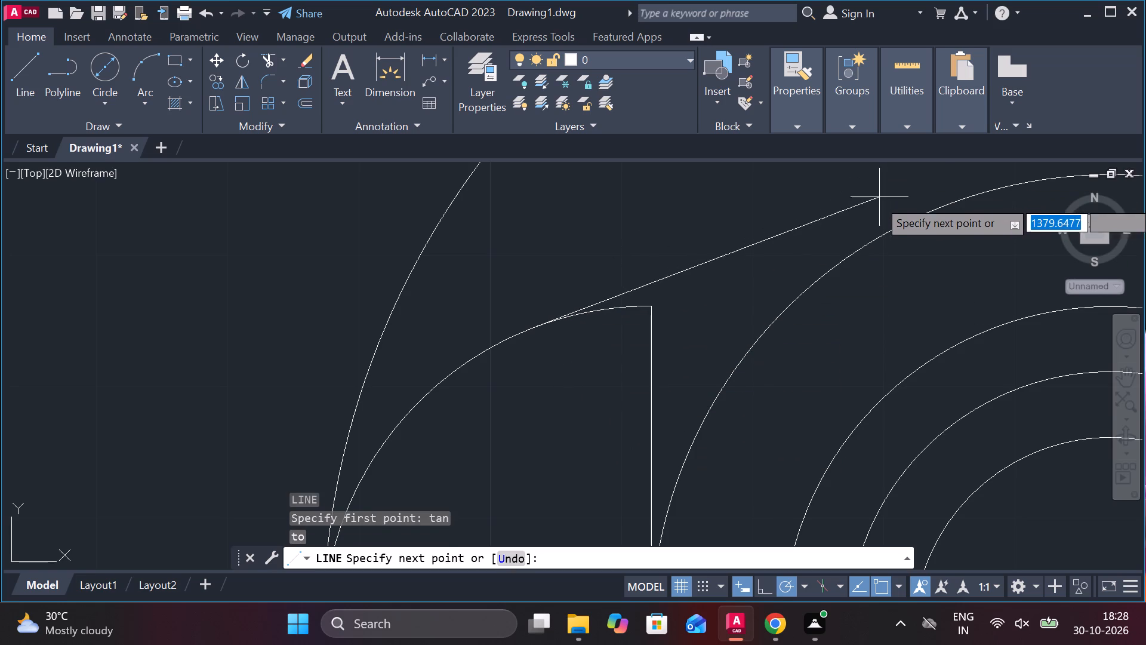
text(ta)
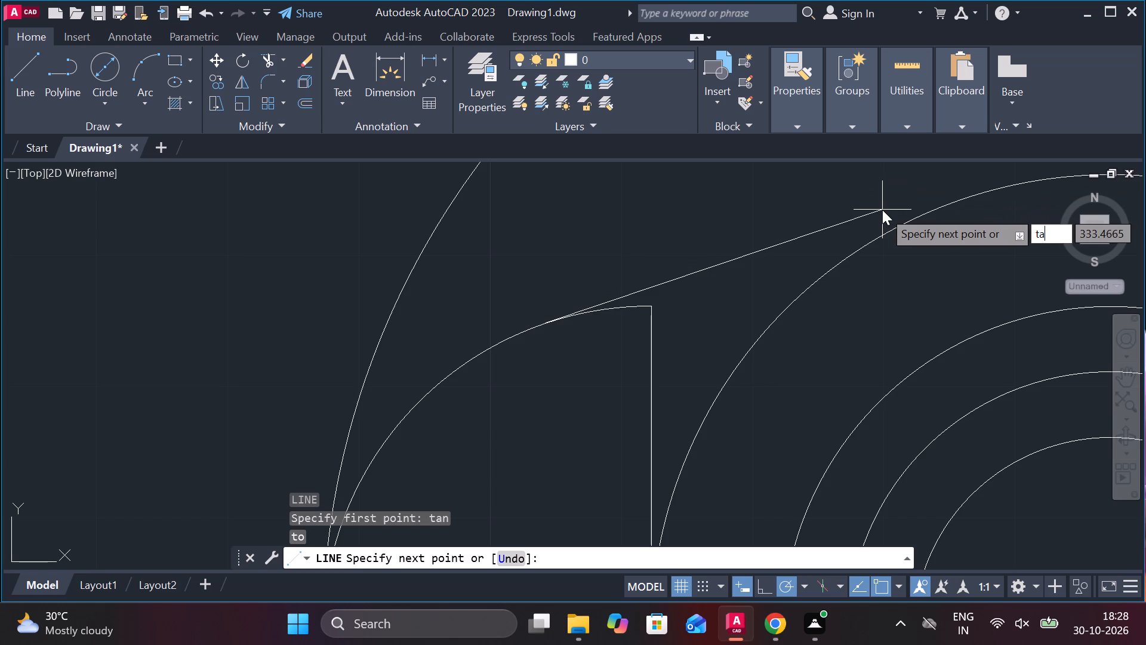
key(n)
key(Return)
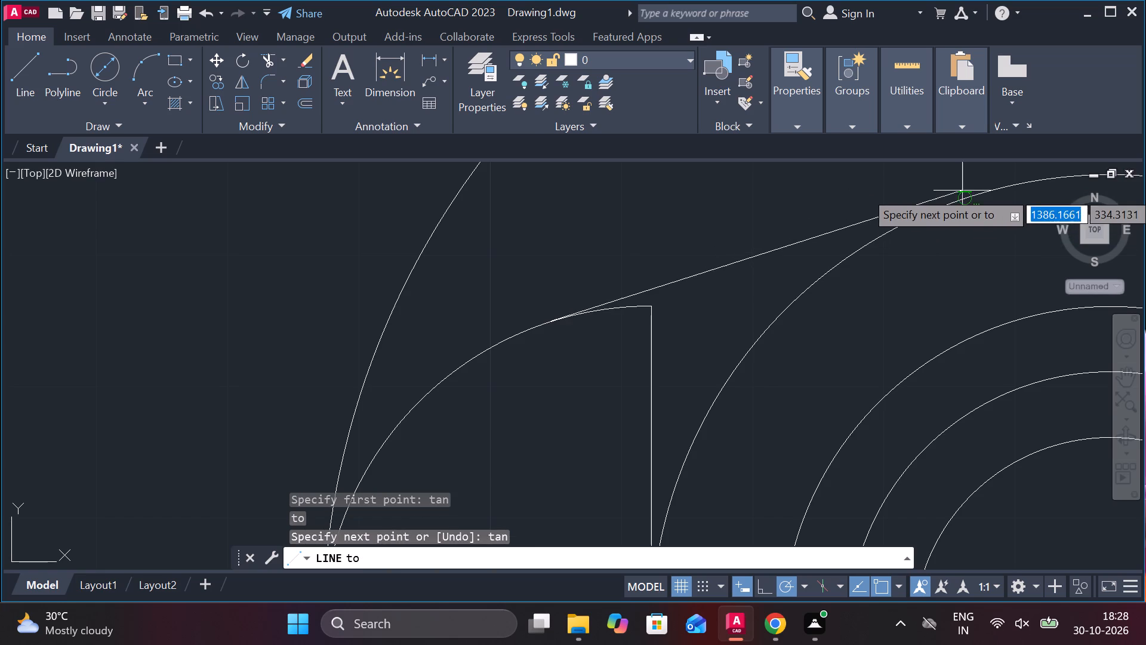
click(993, 193)
key(Escape)
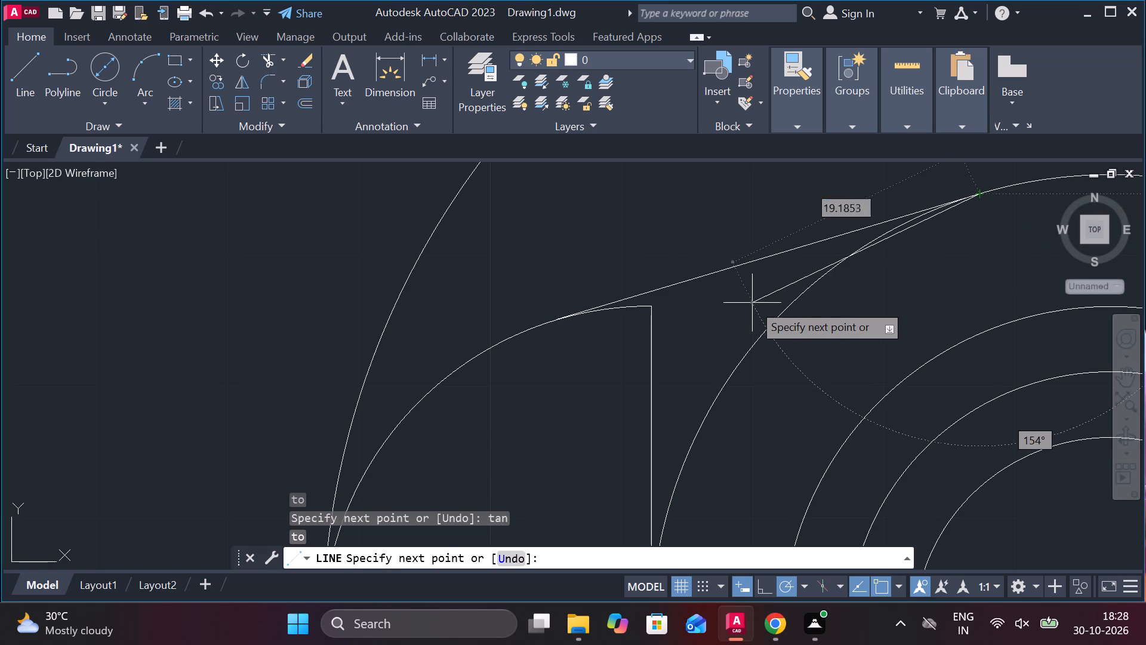
Mirror the upper-left tangent line about the vertical axis through the circles' centre, keeping the original.
scroll(675, 240, down, 3)
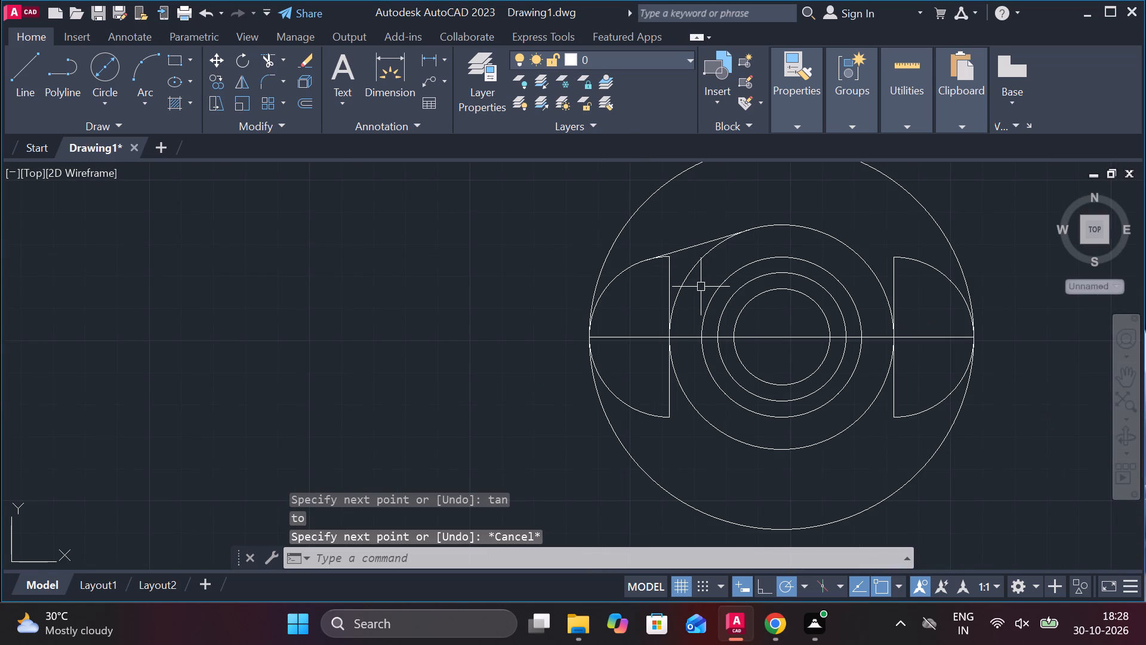
click(686, 252)
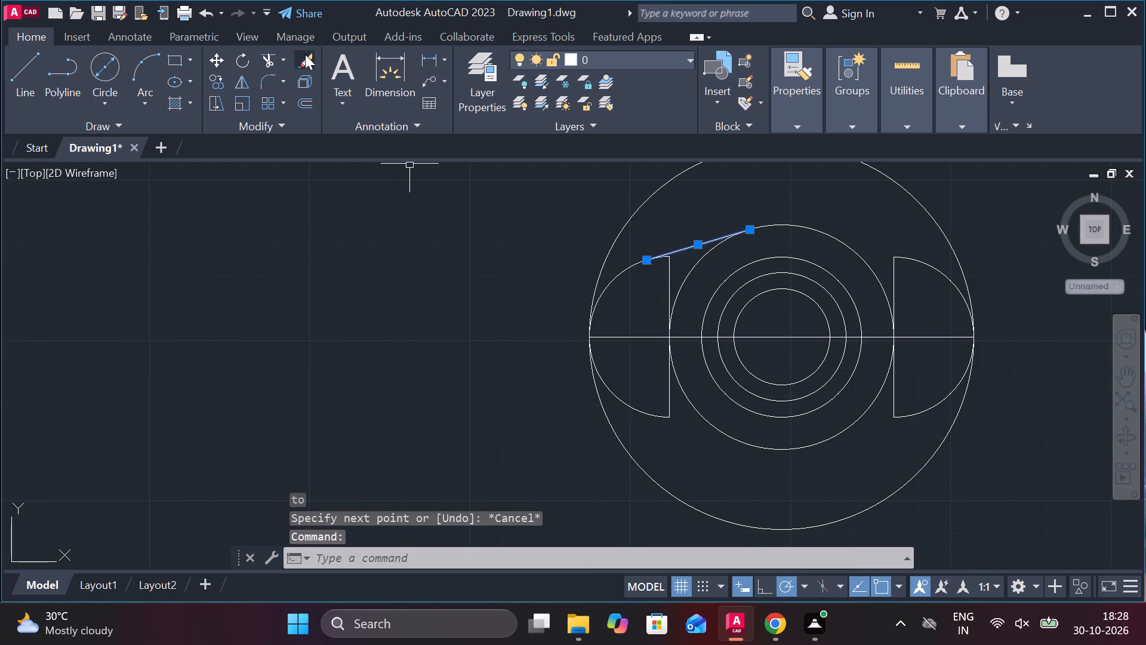
click(233, 79)
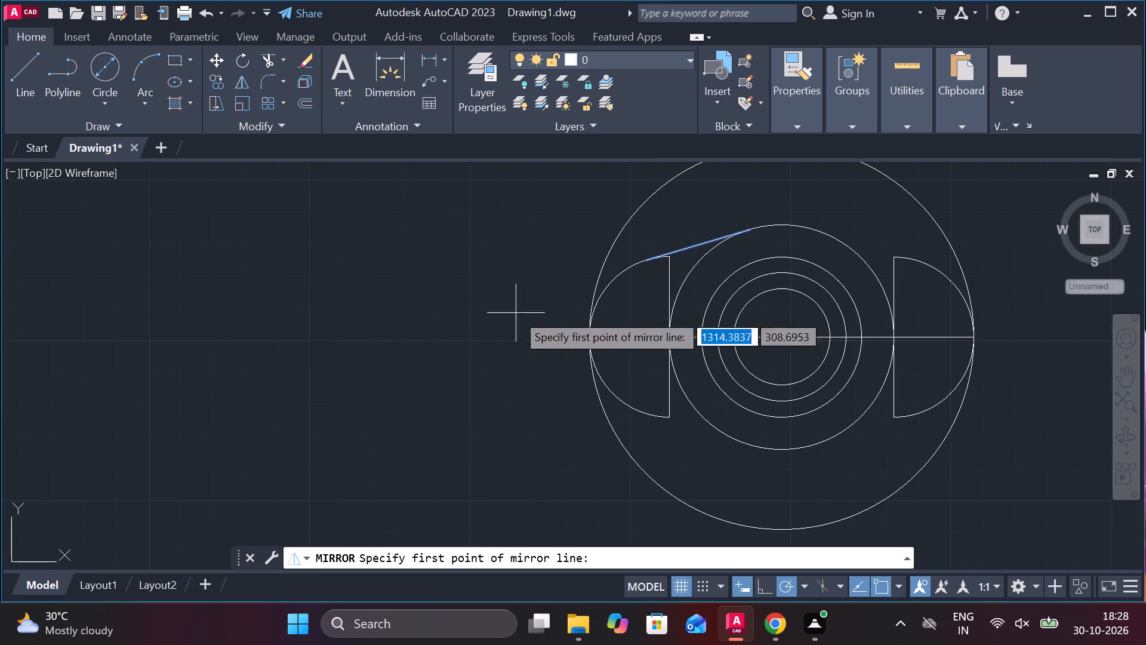
click(784, 339)
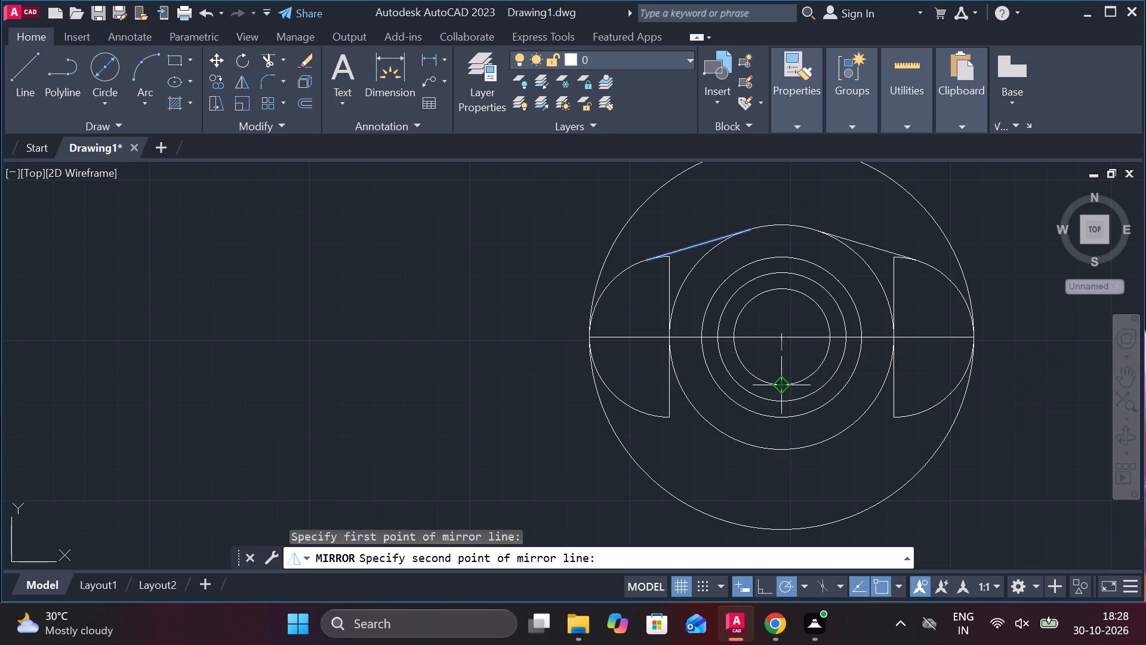
click(785, 380)
drag(814, 449, 785, 380)
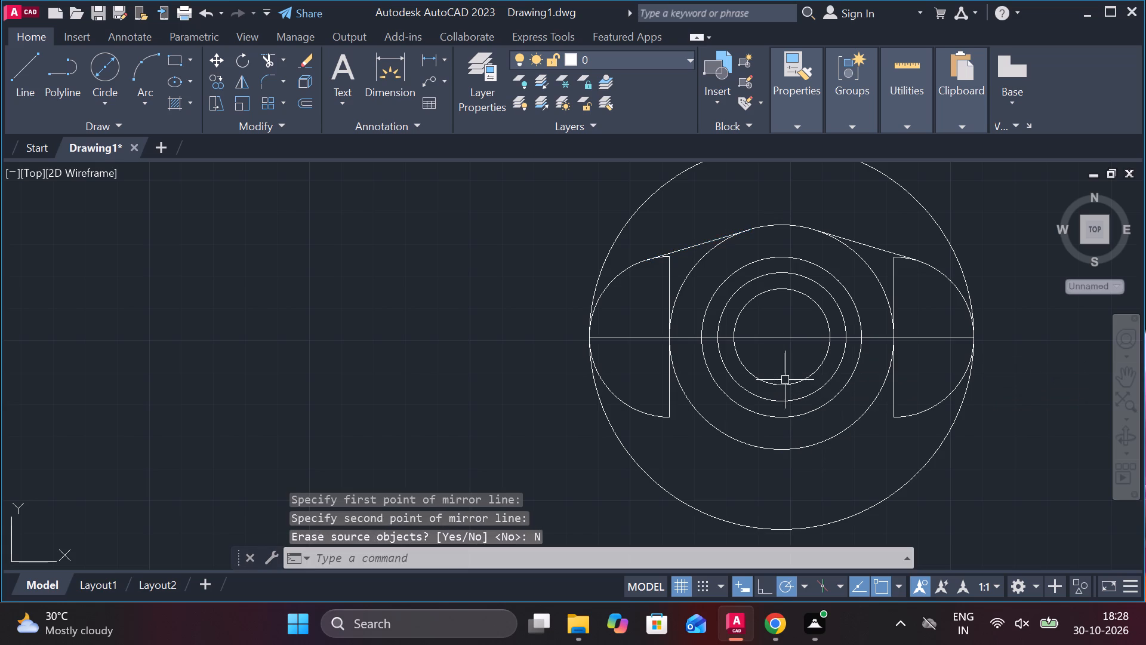
Mirror both upper tangent lines about the horizontal centreline through the circles' centre, keeping the originals.
click(695, 248)
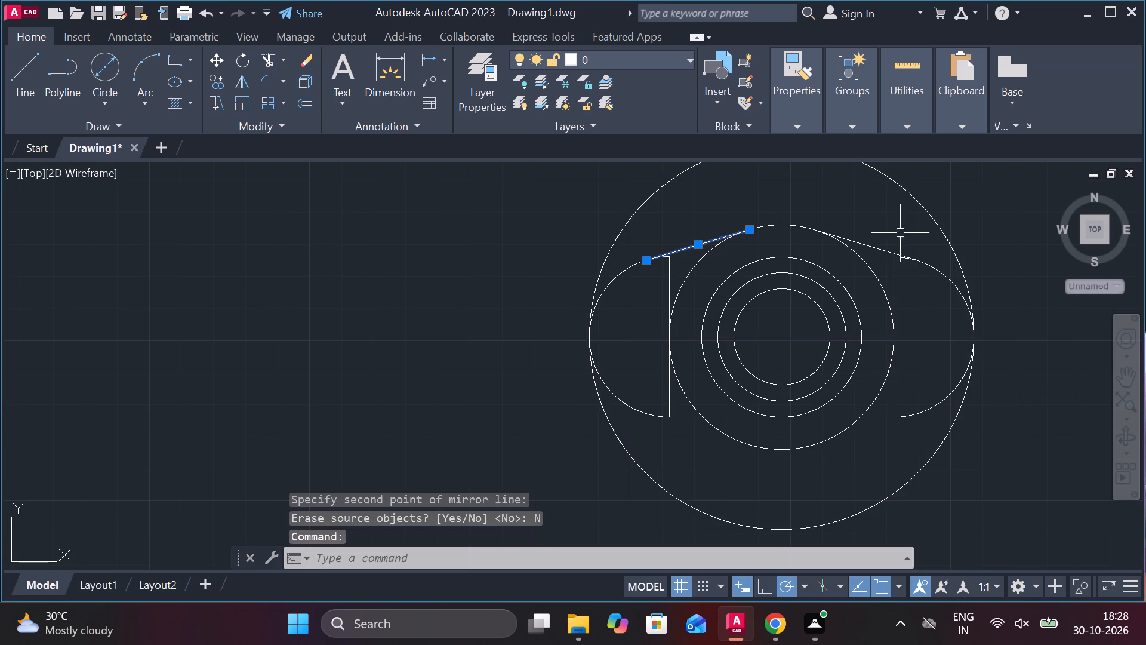
click(885, 249)
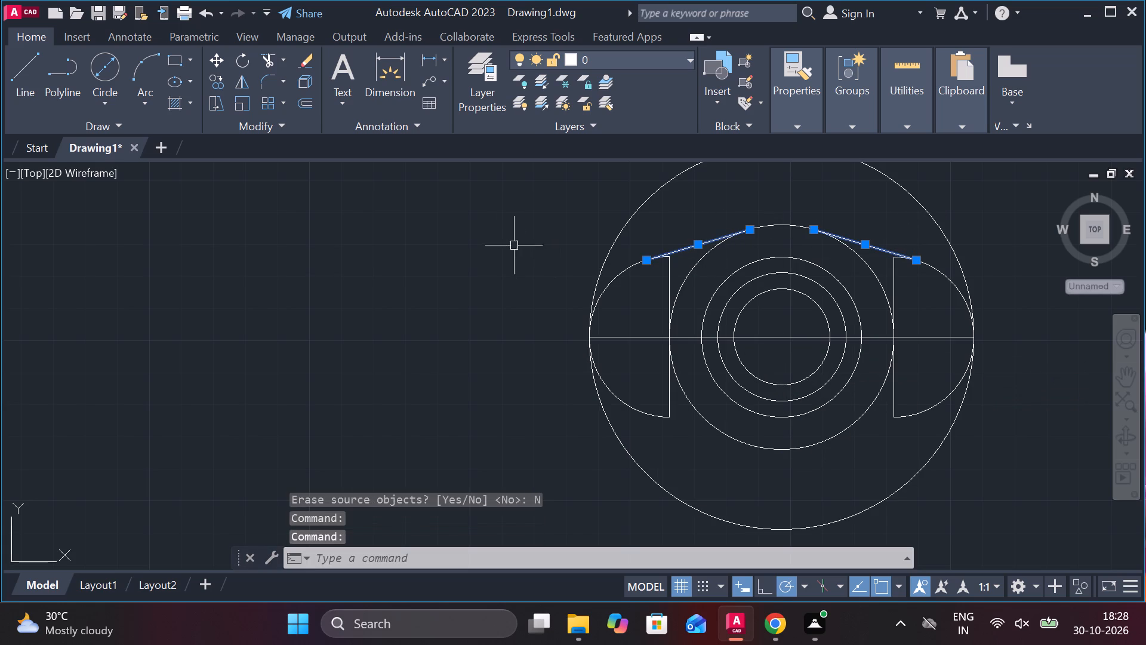
click(245, 83)
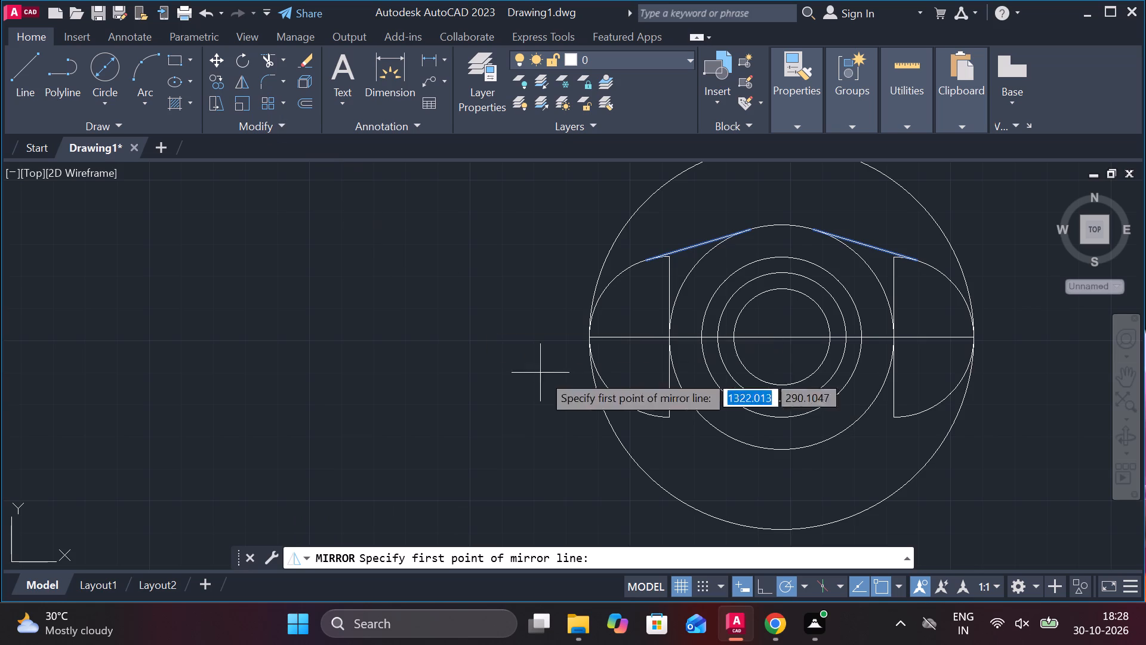
click(786, 336)
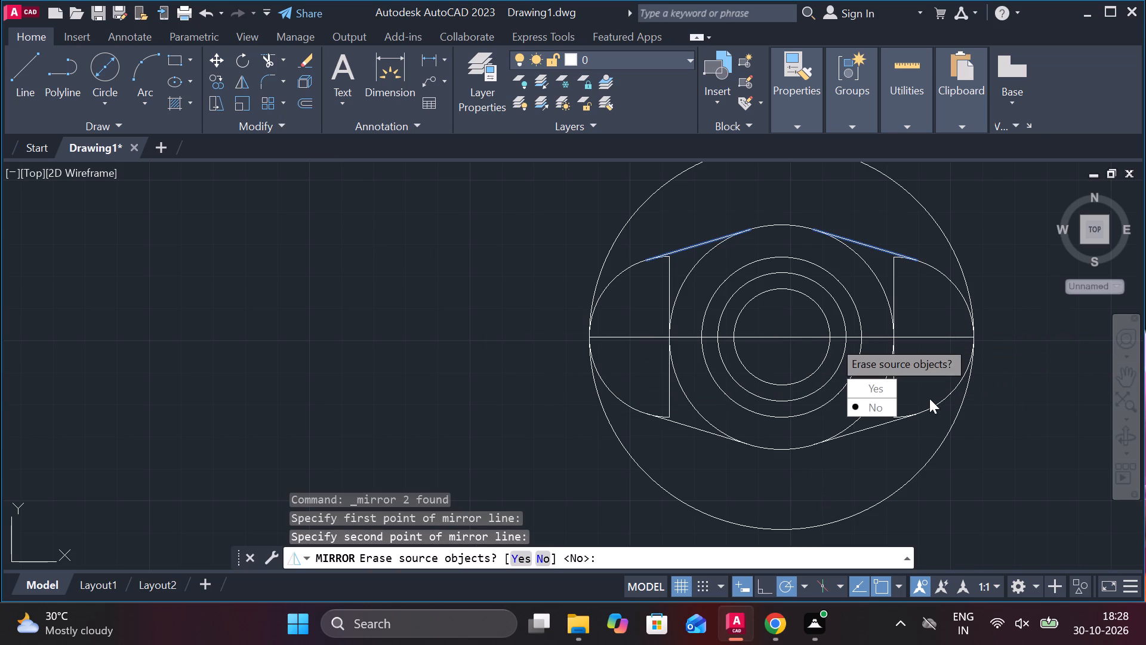
drag(870, 408, 833, 340)
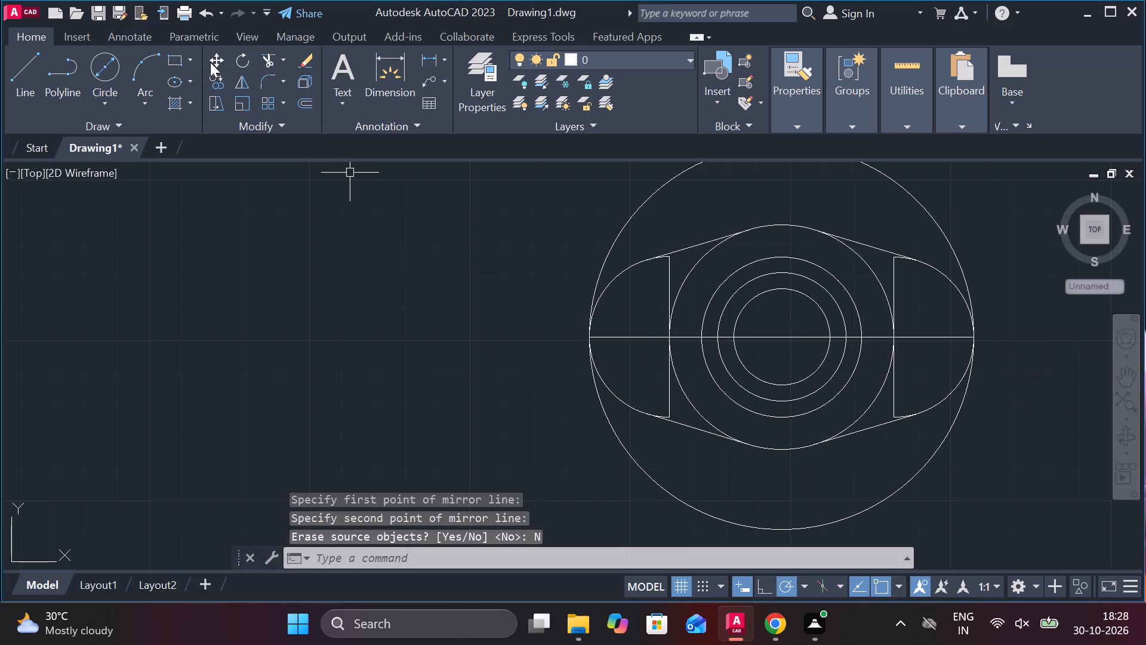
Trim away the upper and lower halves of the left semicircle's vertical line.
click(272, 57)
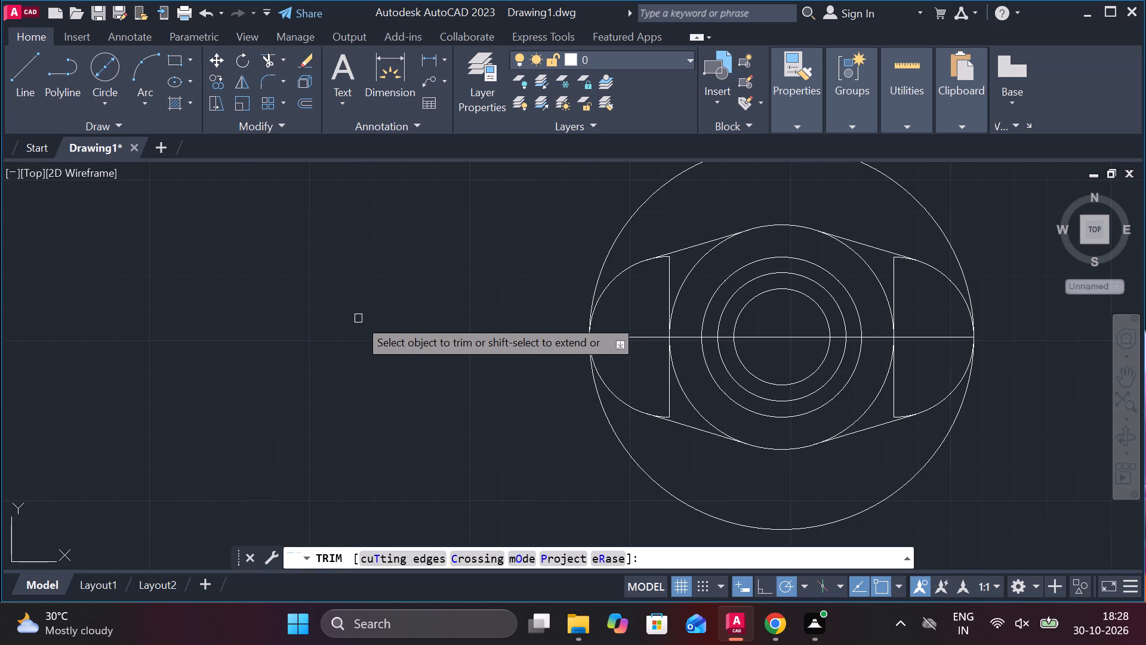
scroll(475, 367, up, 1)
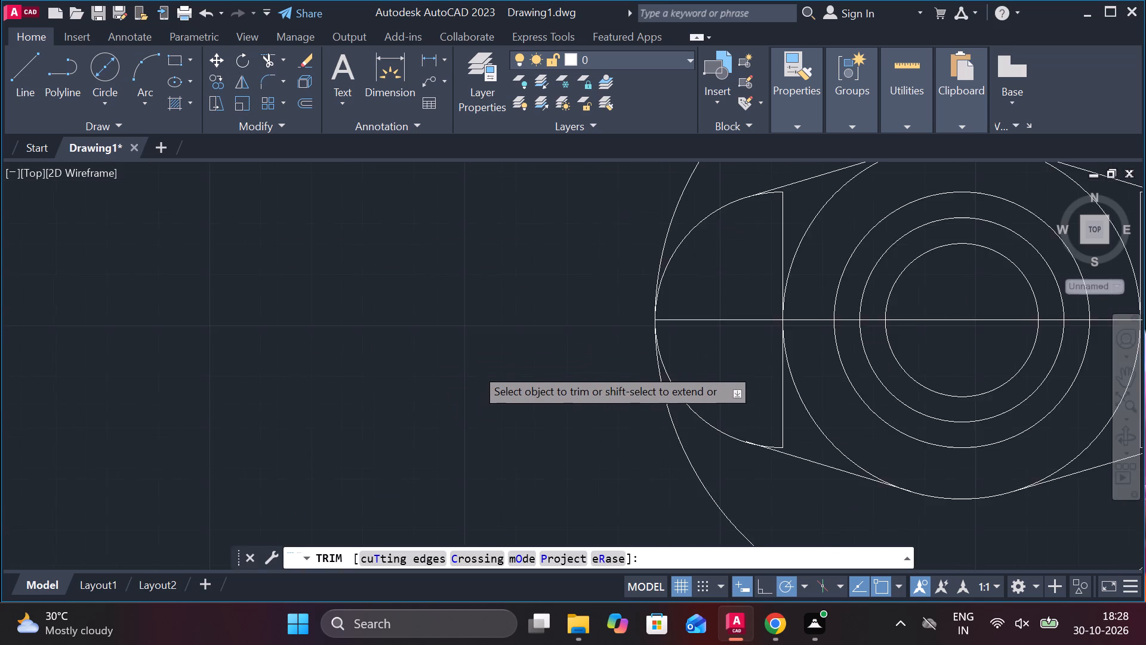
scroll(475, 367, up, 1)
scroll(475, 367, down, 4)
scroll(587, 374, up, 2)
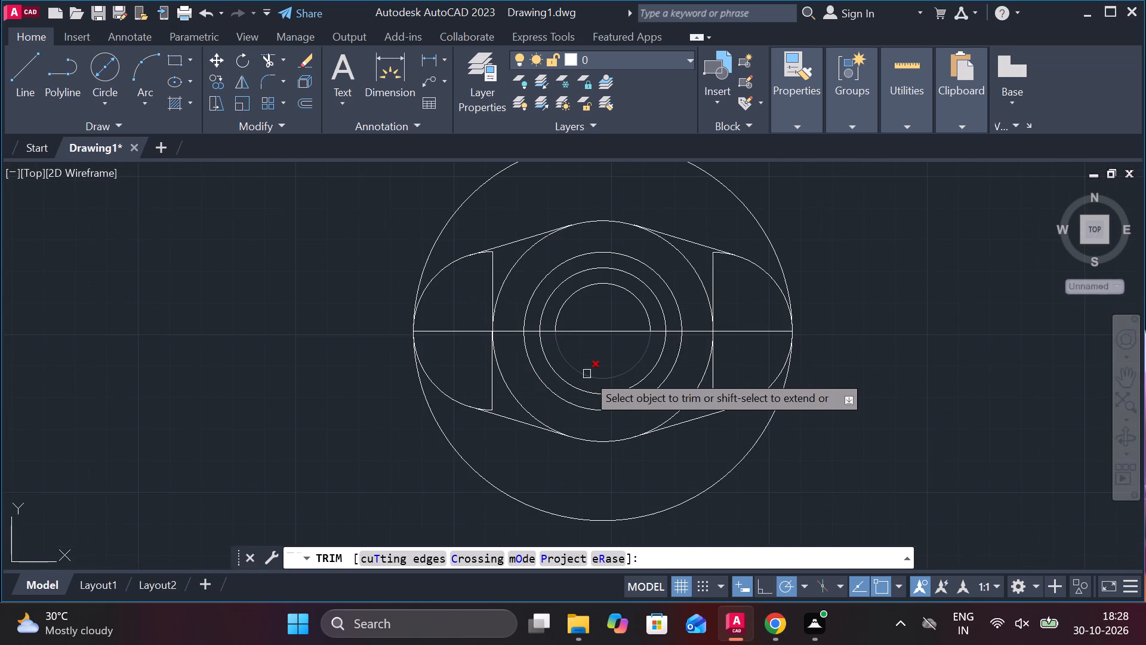
scroll(587, 374, up, 1)
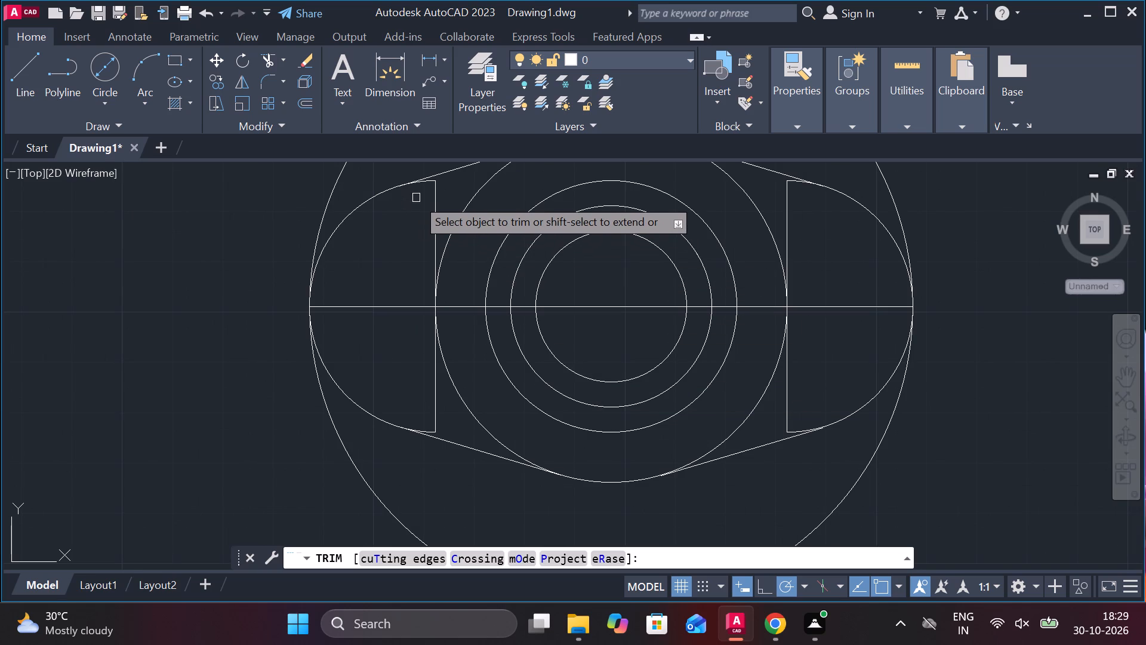
click(437, 198)
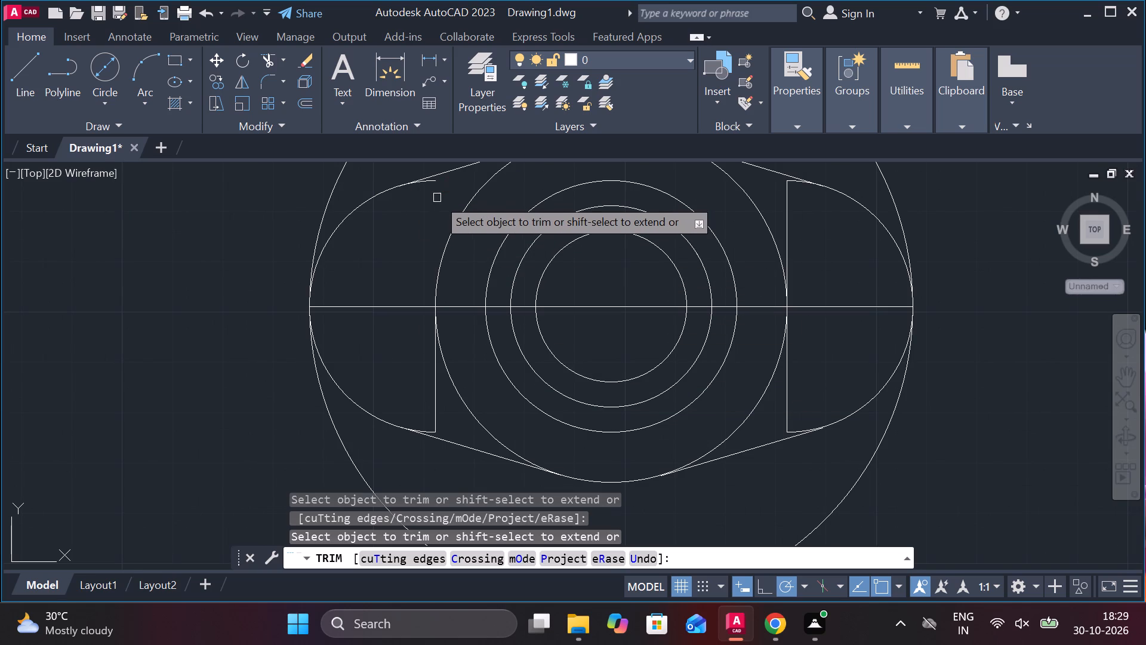
click(432, 395)
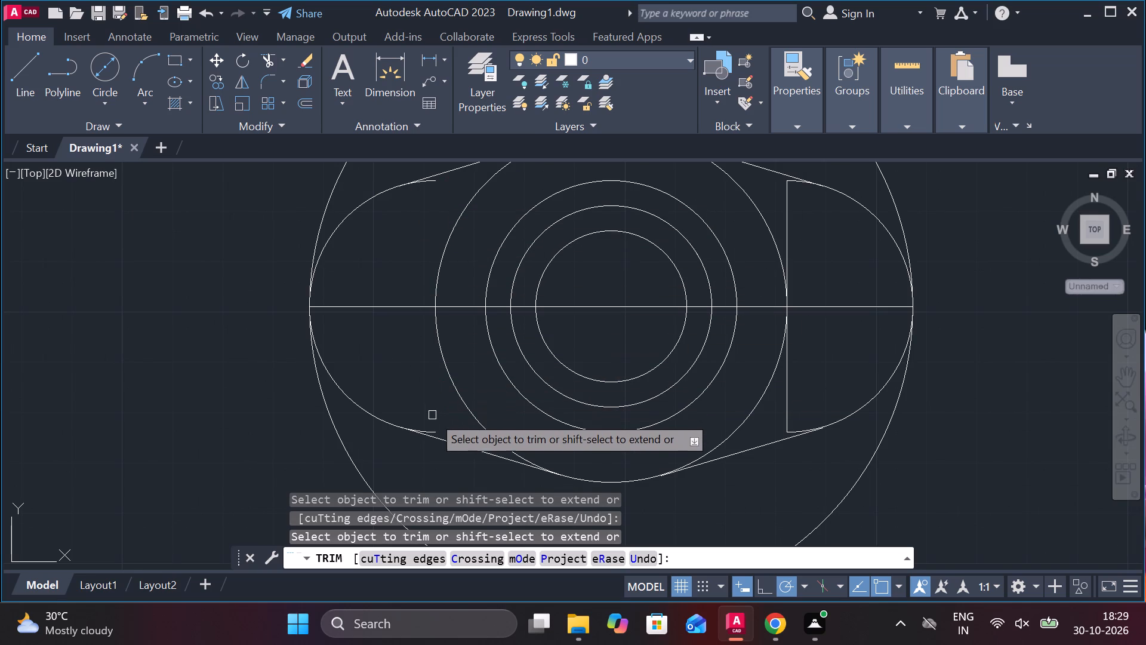
Trim the left semicircle's surplus lower arc end and the overhanging tip of the lower-left tangent line where they meet.
scroll(428, 455, up, 2)
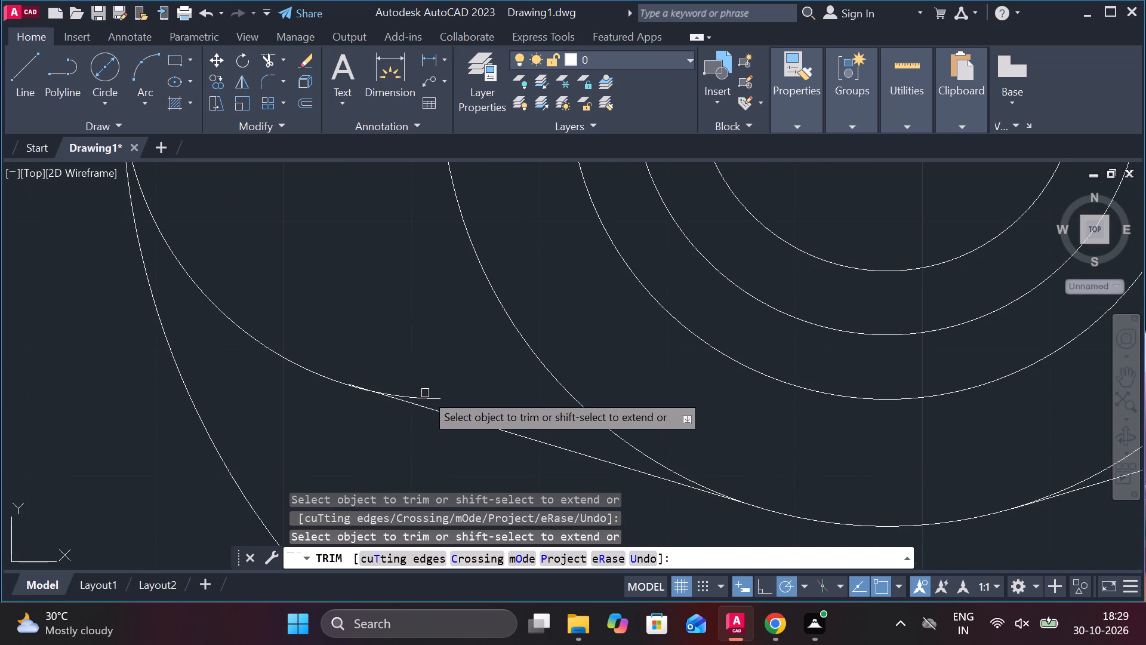
click(425, 400)
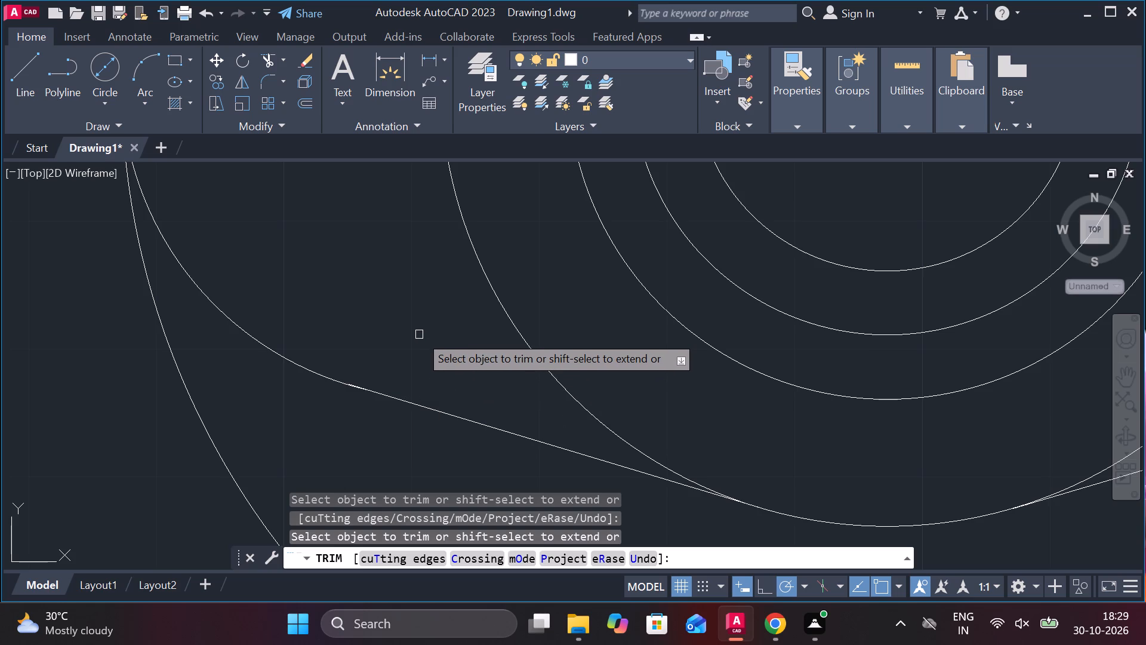
scroll(419, 334, down, 3)
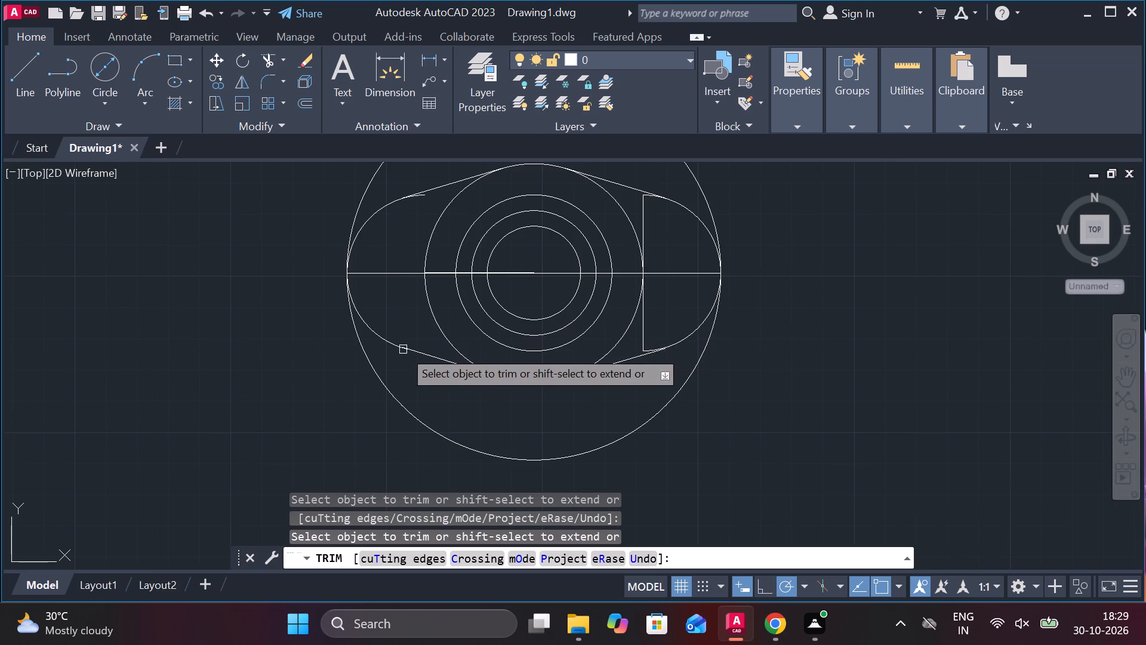
scroll(402, 368, up, 4)
scroll(386, 269, up, 2)
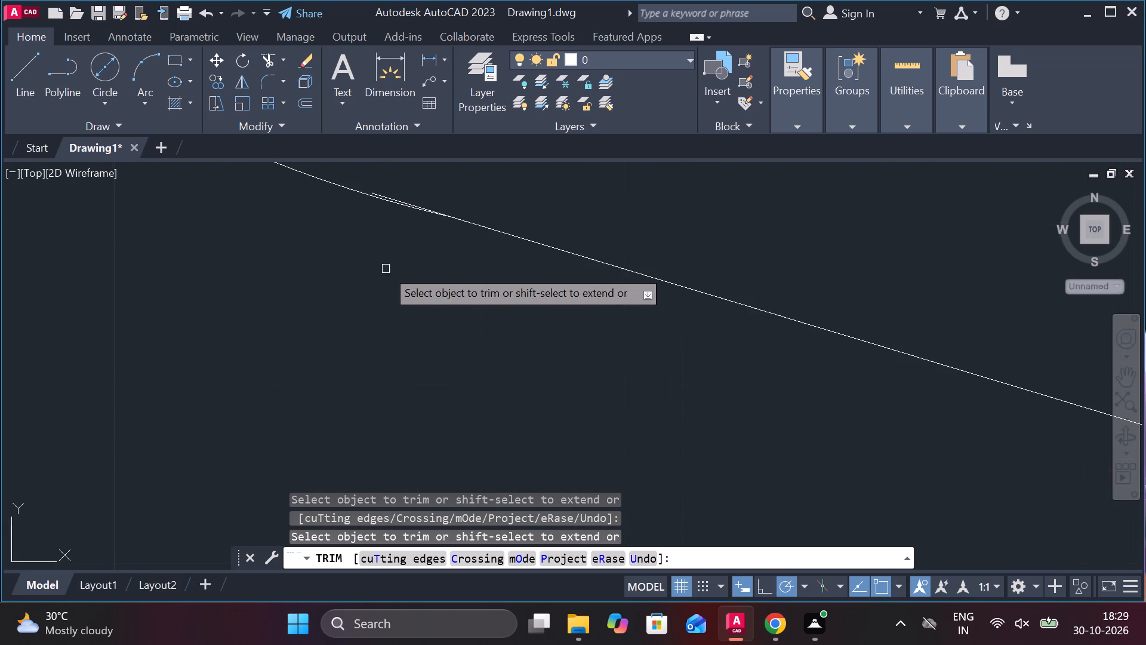
scroll(380, 182, up, 3)
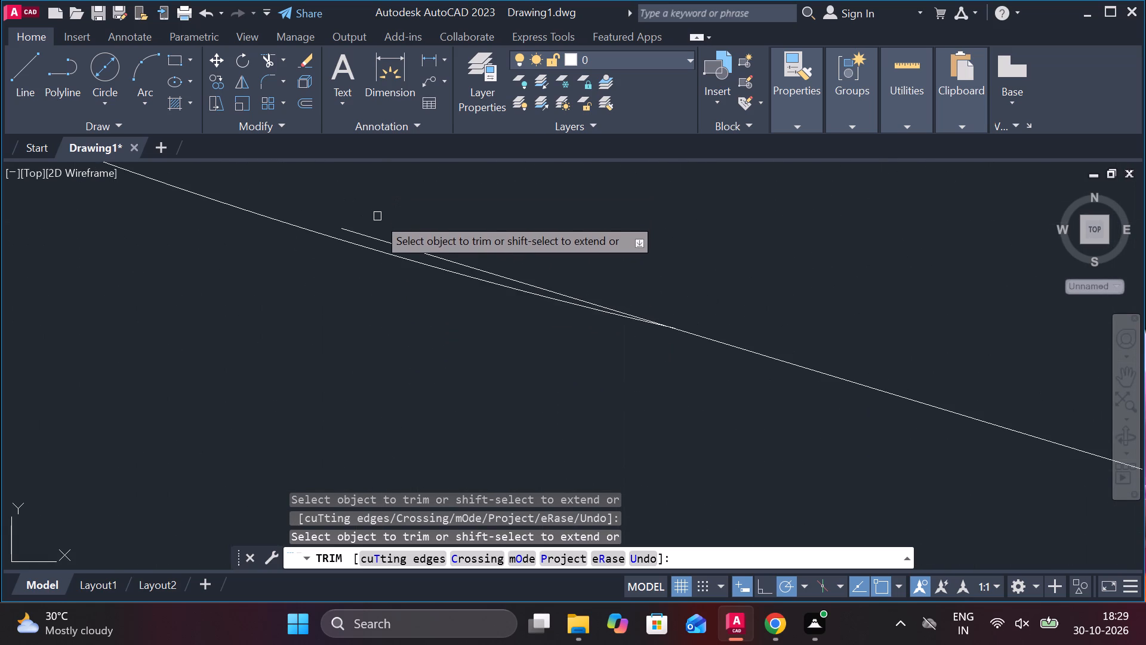
click(374, 234)
scroll(410, 220, down, 4)
scroll(451, 359, down, 3)
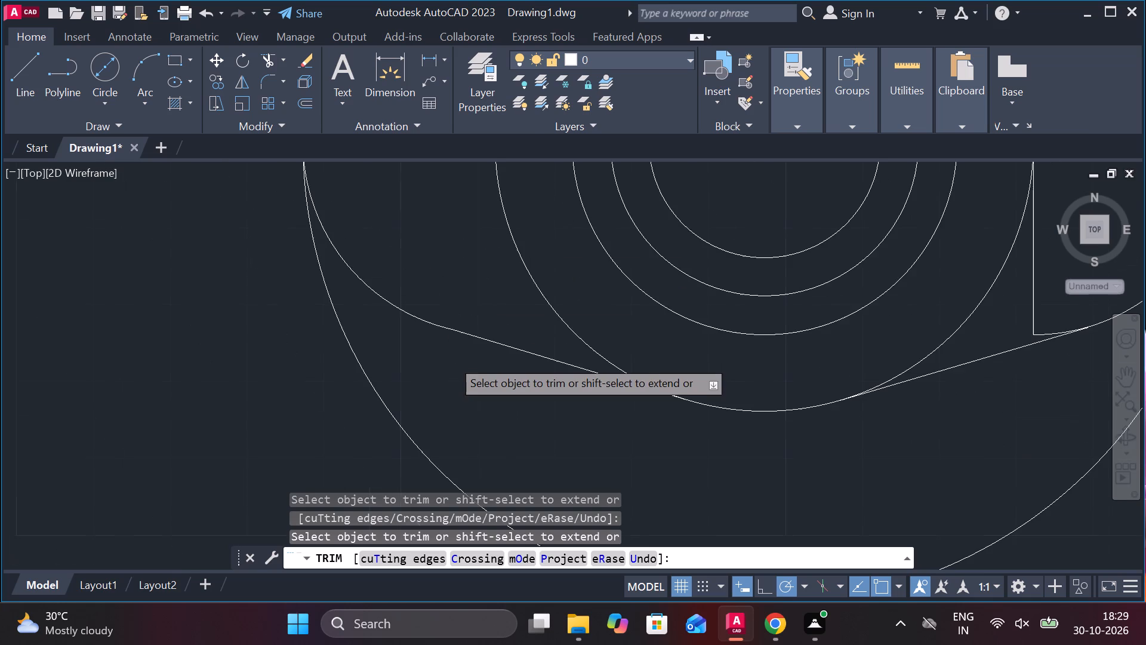
scroll(472, 327, down, 4)
scroll(471, 284, up, 2)
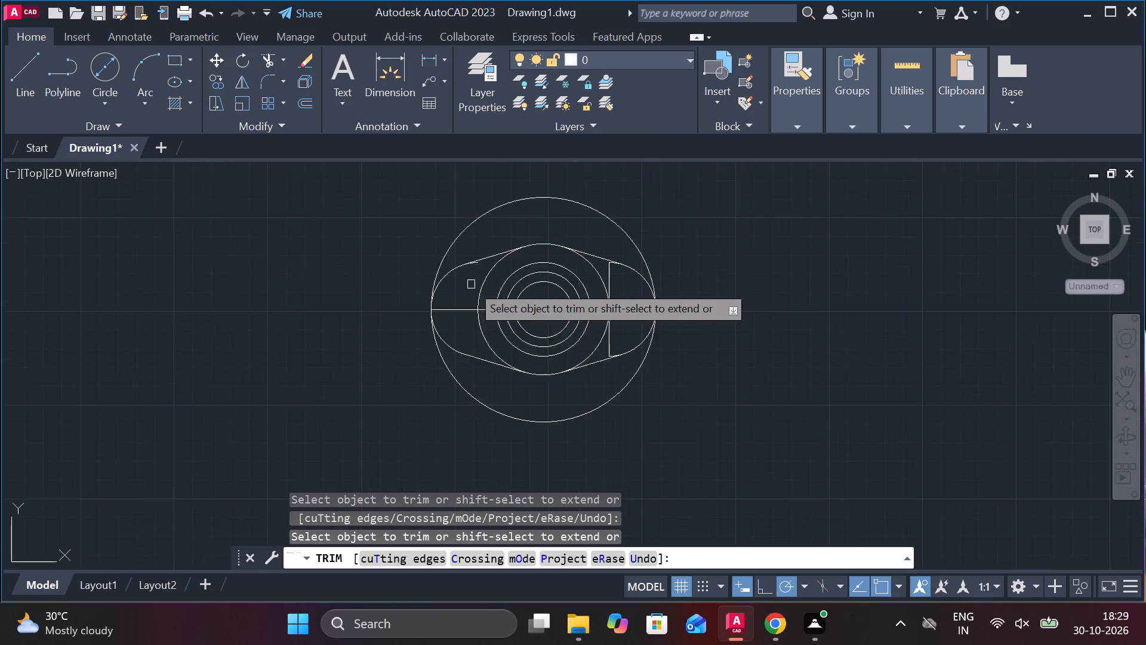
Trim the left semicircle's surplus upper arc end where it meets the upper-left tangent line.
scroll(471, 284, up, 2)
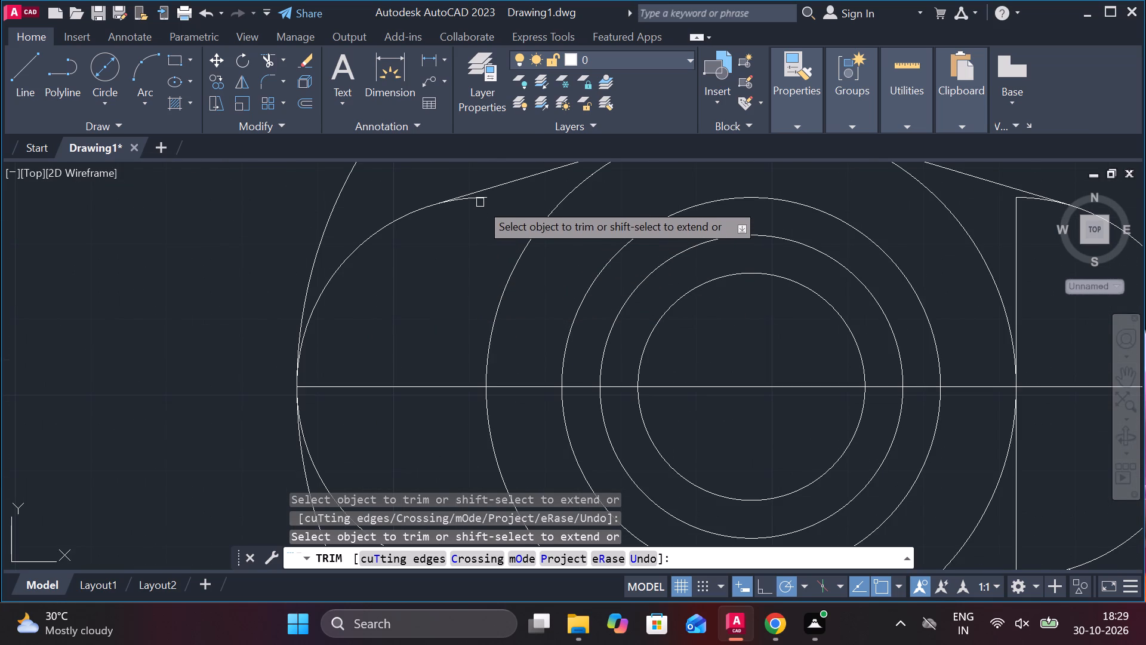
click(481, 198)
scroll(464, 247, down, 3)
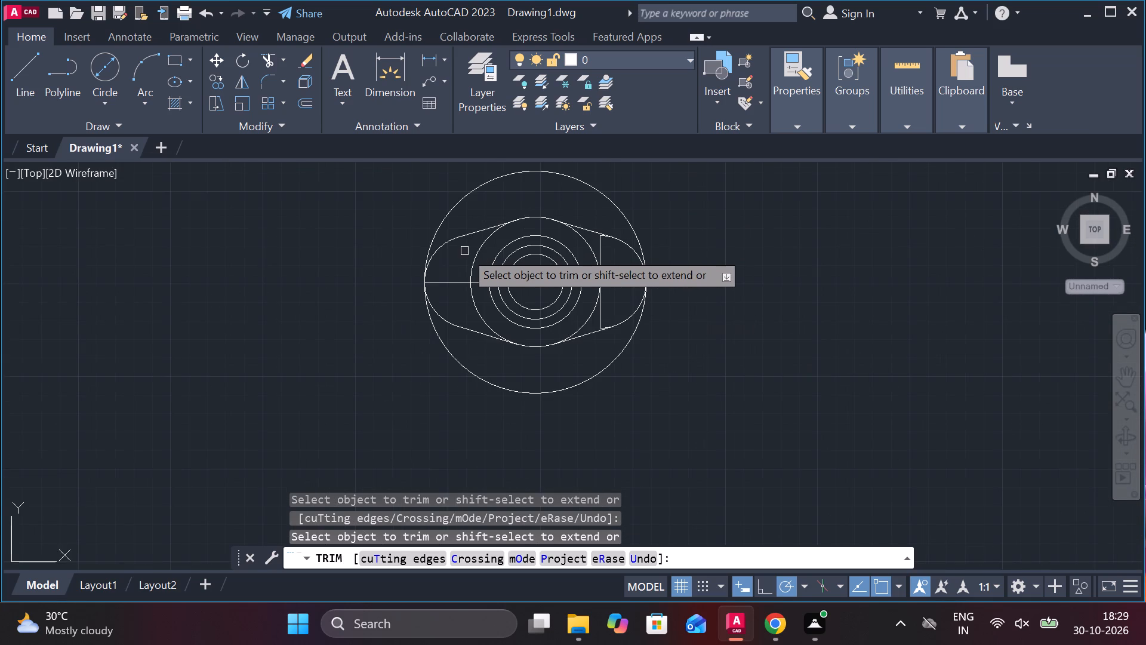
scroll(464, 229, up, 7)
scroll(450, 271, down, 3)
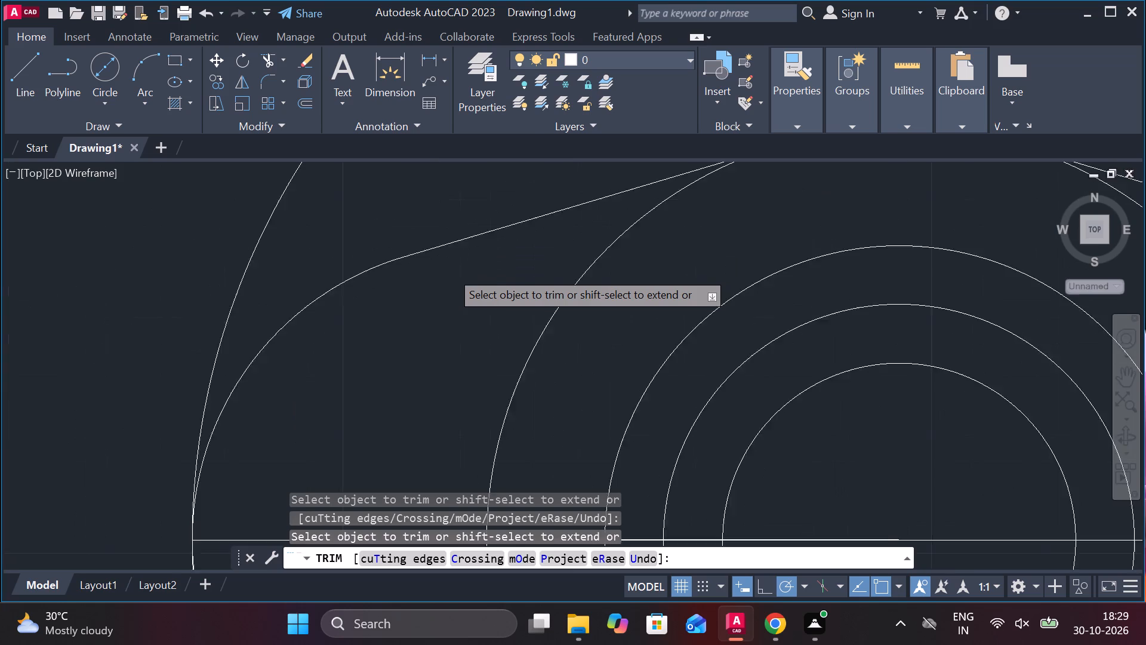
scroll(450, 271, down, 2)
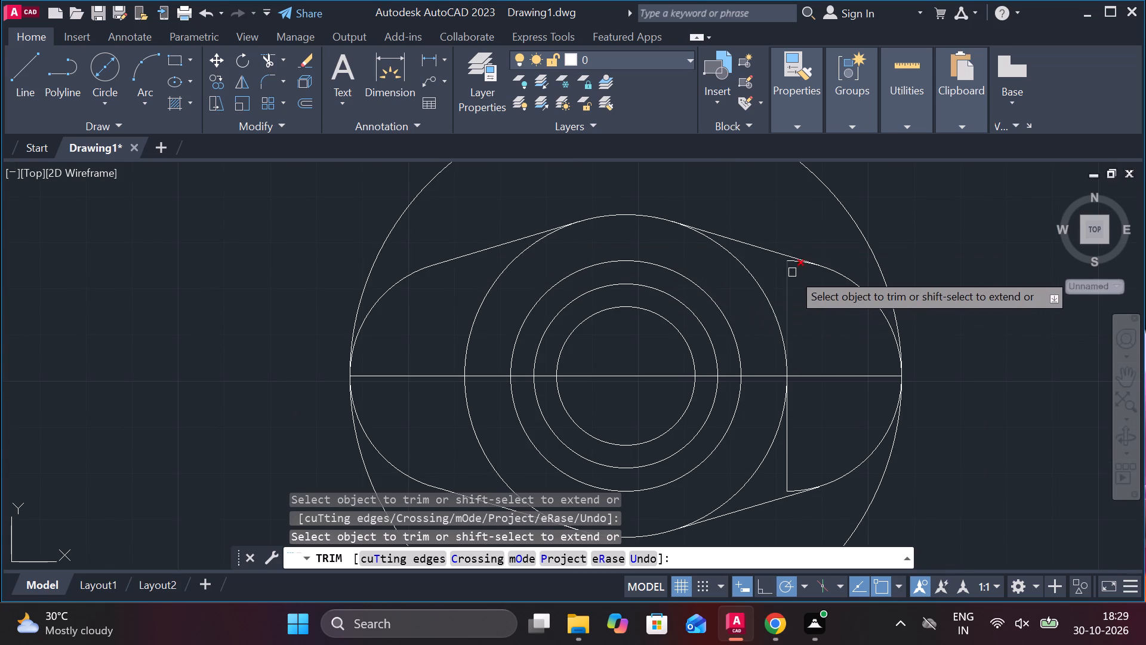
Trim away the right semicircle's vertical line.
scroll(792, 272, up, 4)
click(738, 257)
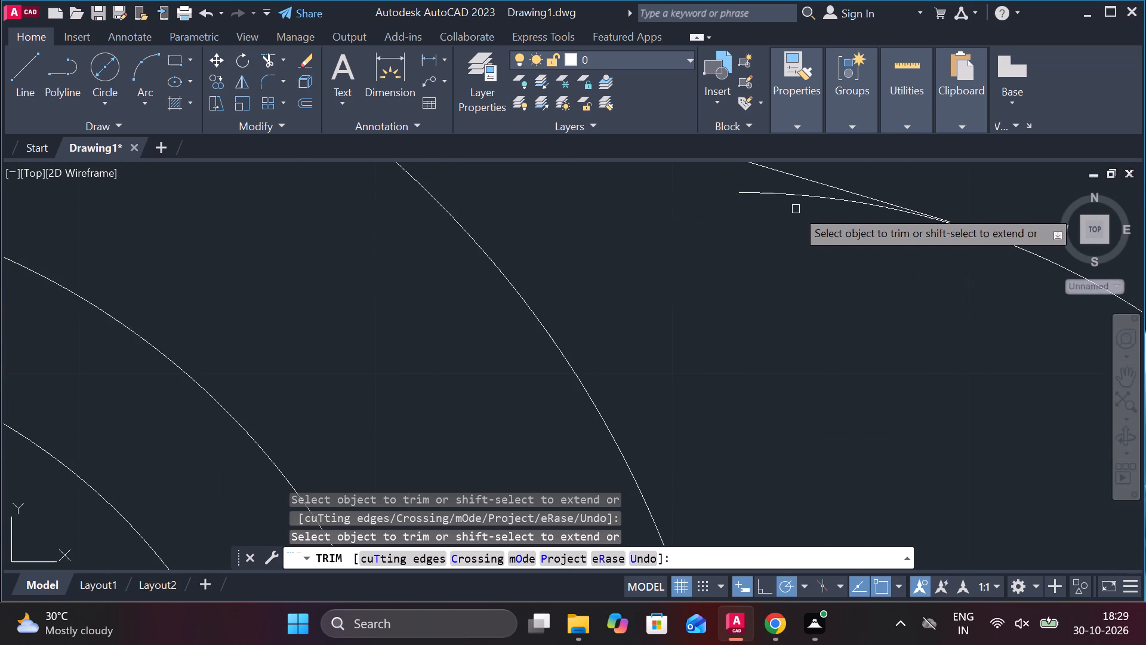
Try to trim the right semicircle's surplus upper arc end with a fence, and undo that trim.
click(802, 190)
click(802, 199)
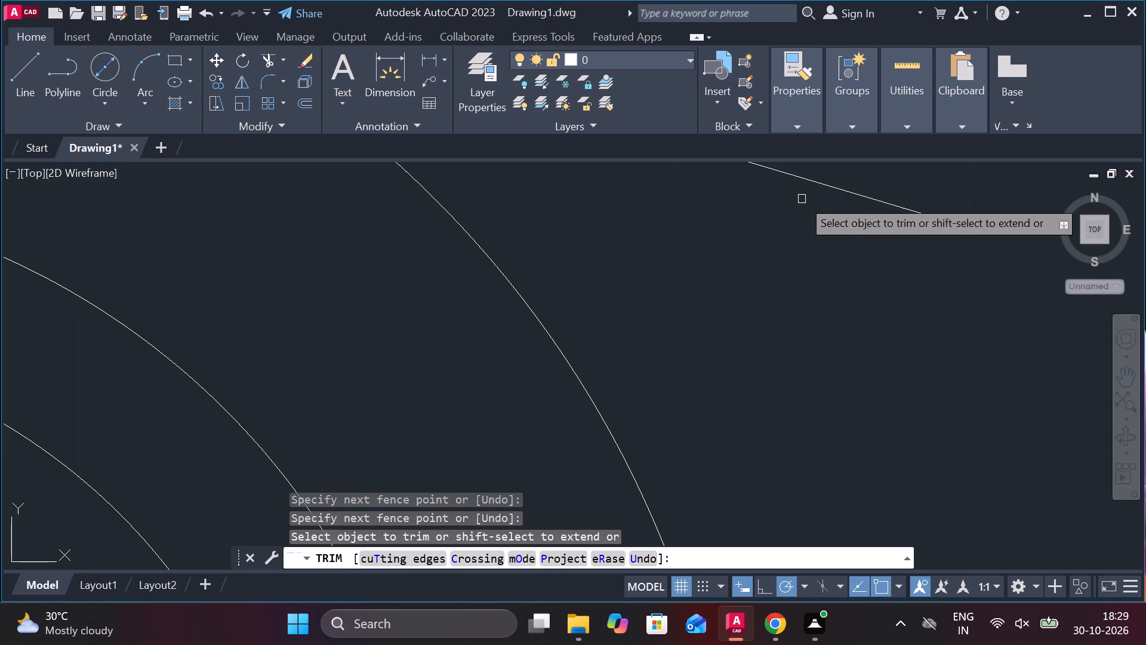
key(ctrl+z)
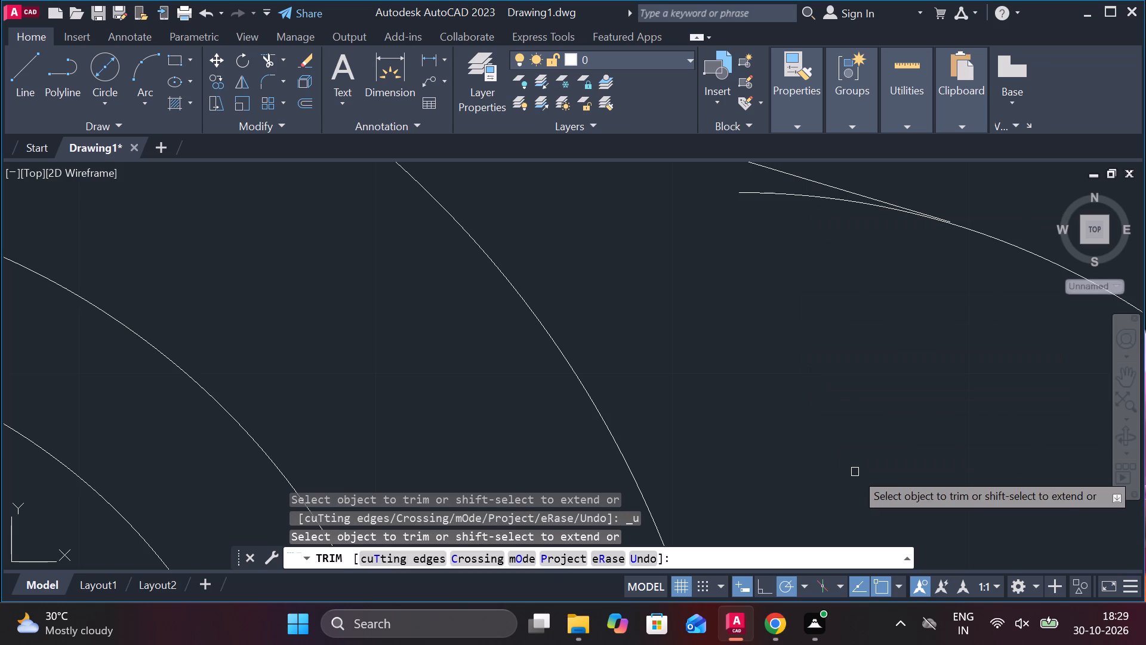
Undo all the trims made on both semicircular ends and tangent lines, and end the Trim command.
scroll(798, 348, down, 2)
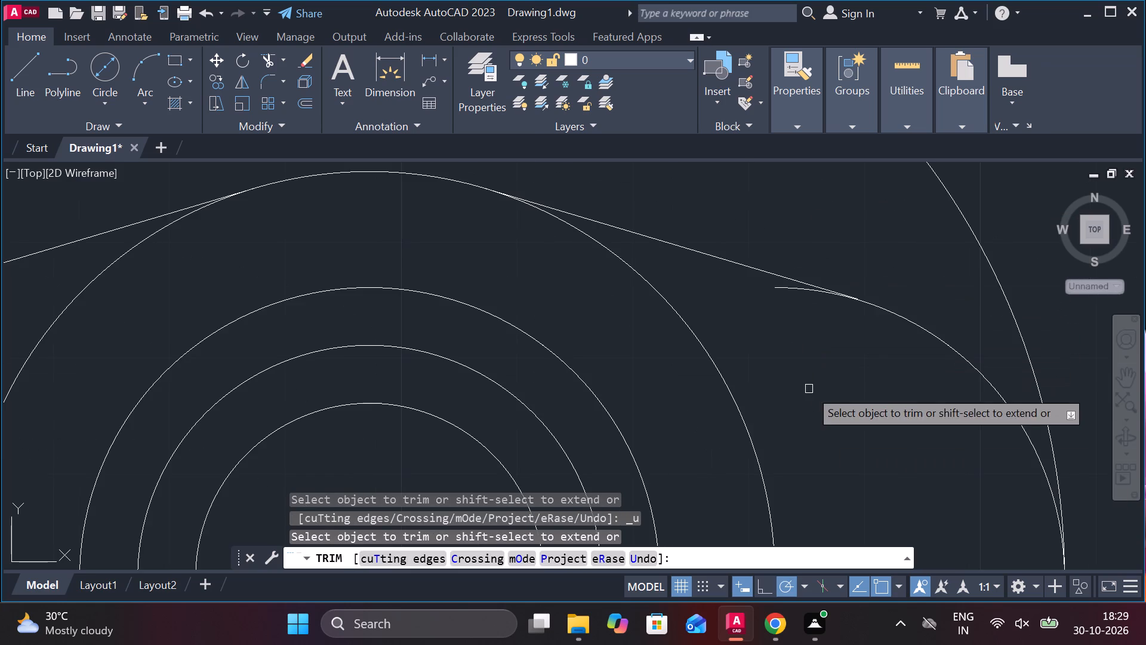
scroll(818, 373, down, 1)
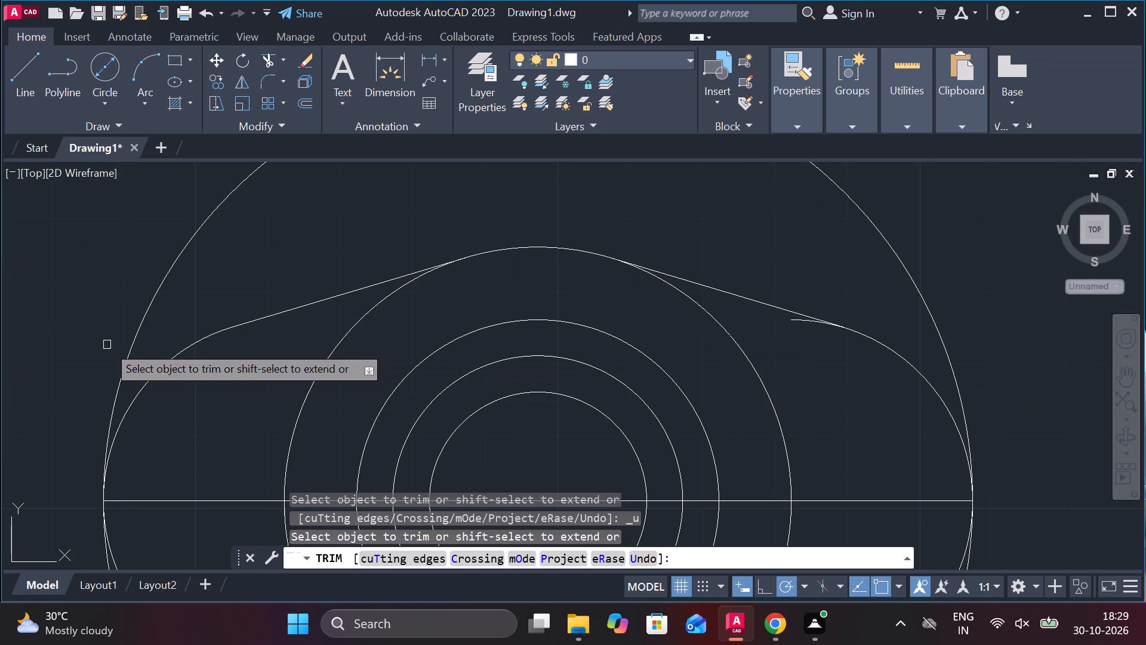
scroll(848, 358, up, 3)
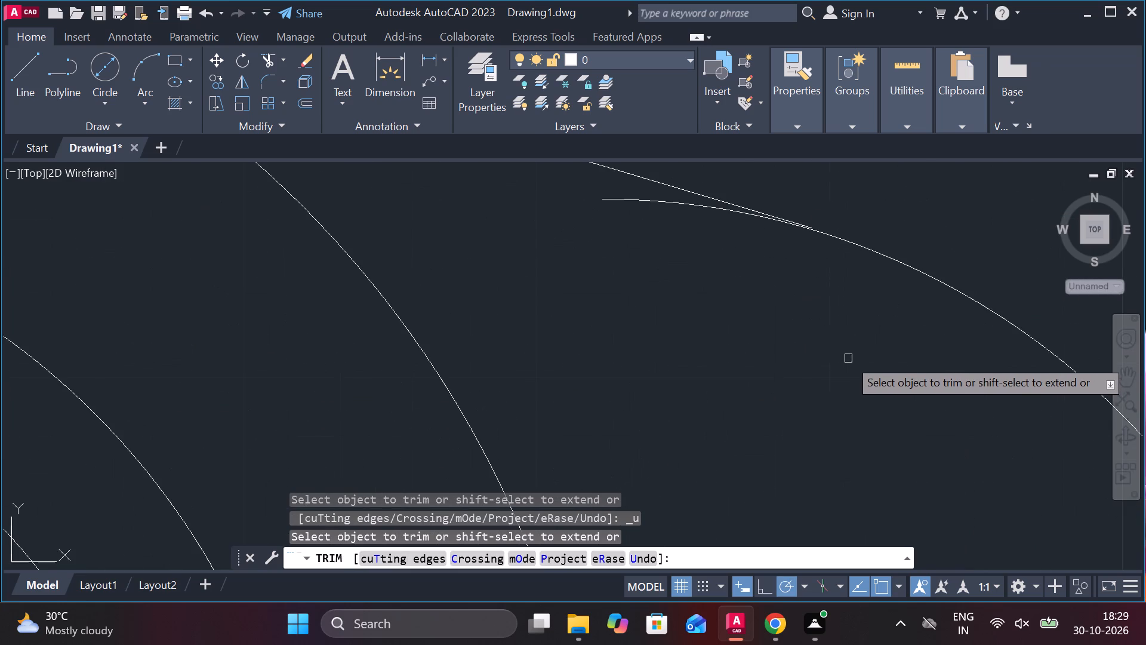
scroll(827, 234, up, 3)
scroll(827, 234, down, 6)
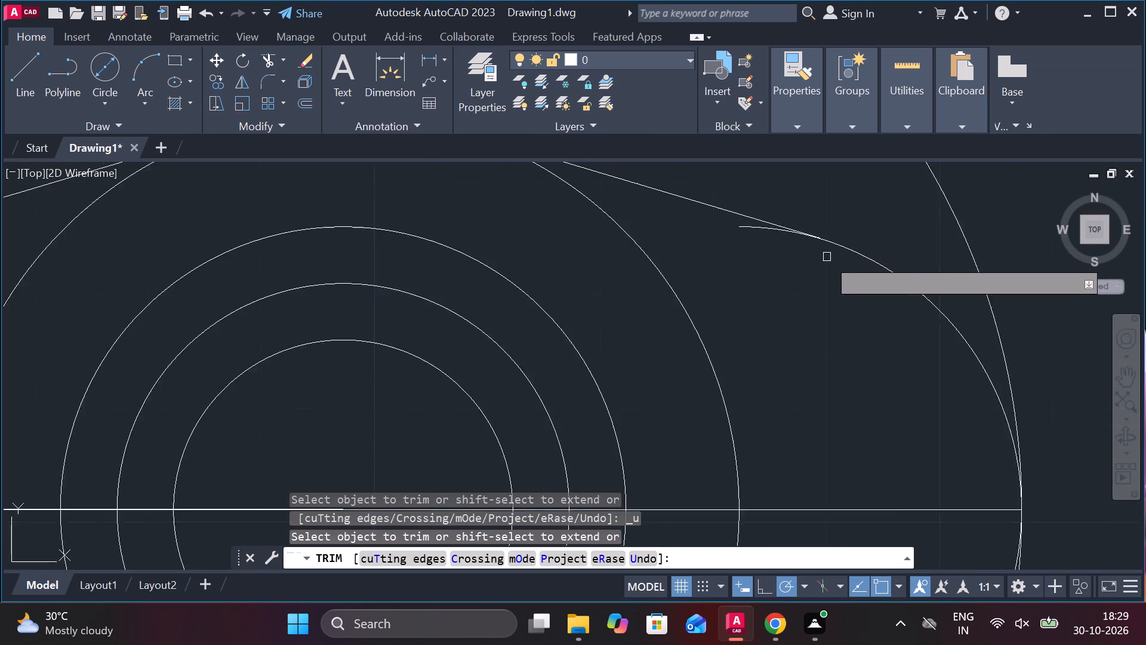
scroll(827, 298, down, 2)
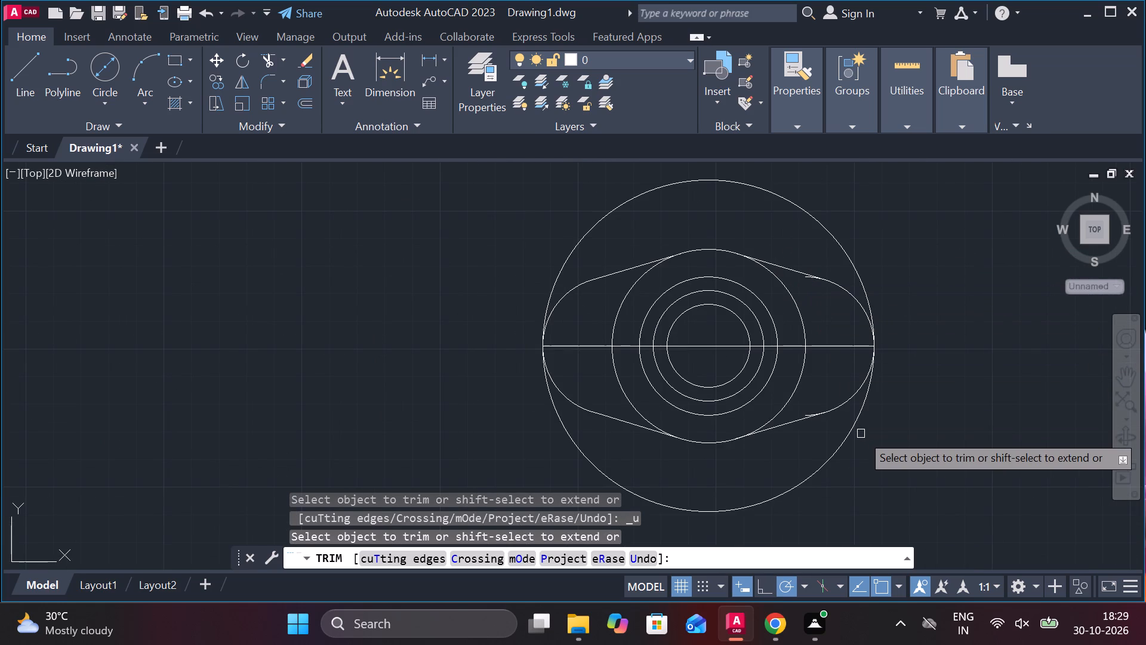
key(ctrl+z)
key(ctrl+z)
key(ctrl+z)
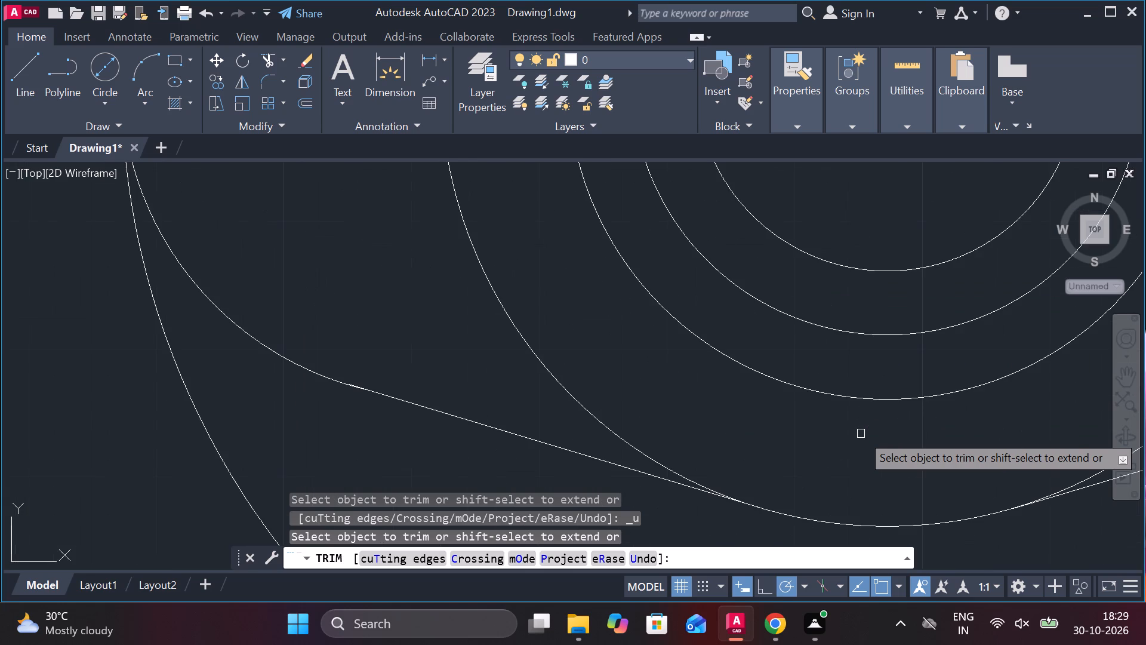
scroll(861, 434, down, 4)
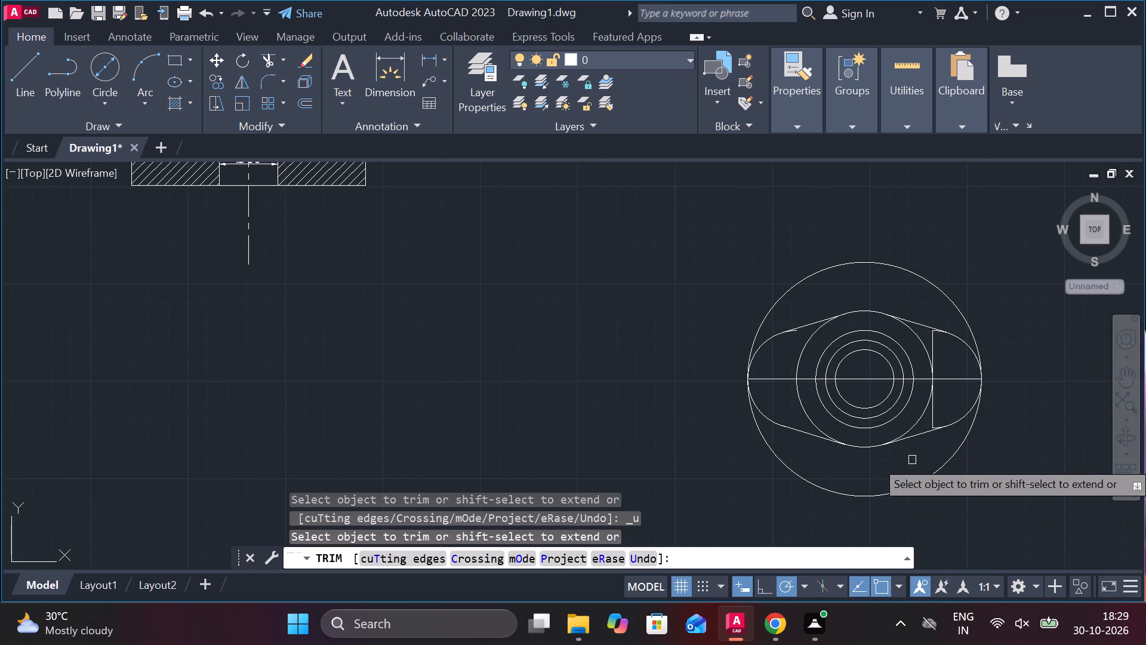
key(ctrl+z)
key(ctrl+z)
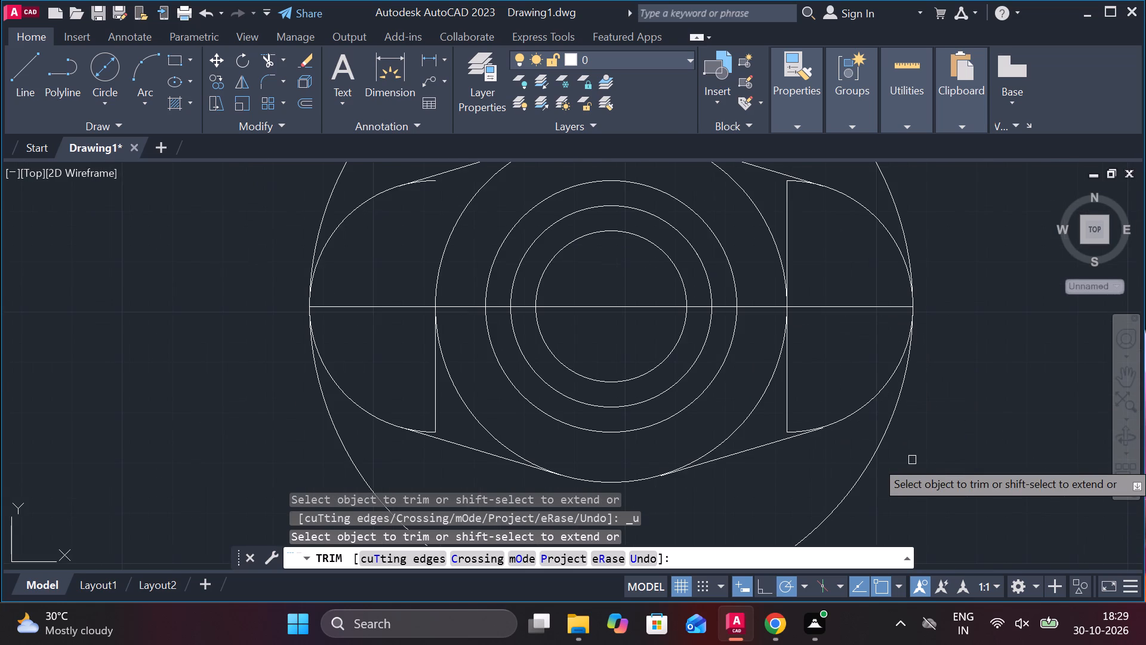
key(ctrl+z)
key(ctrl+z)
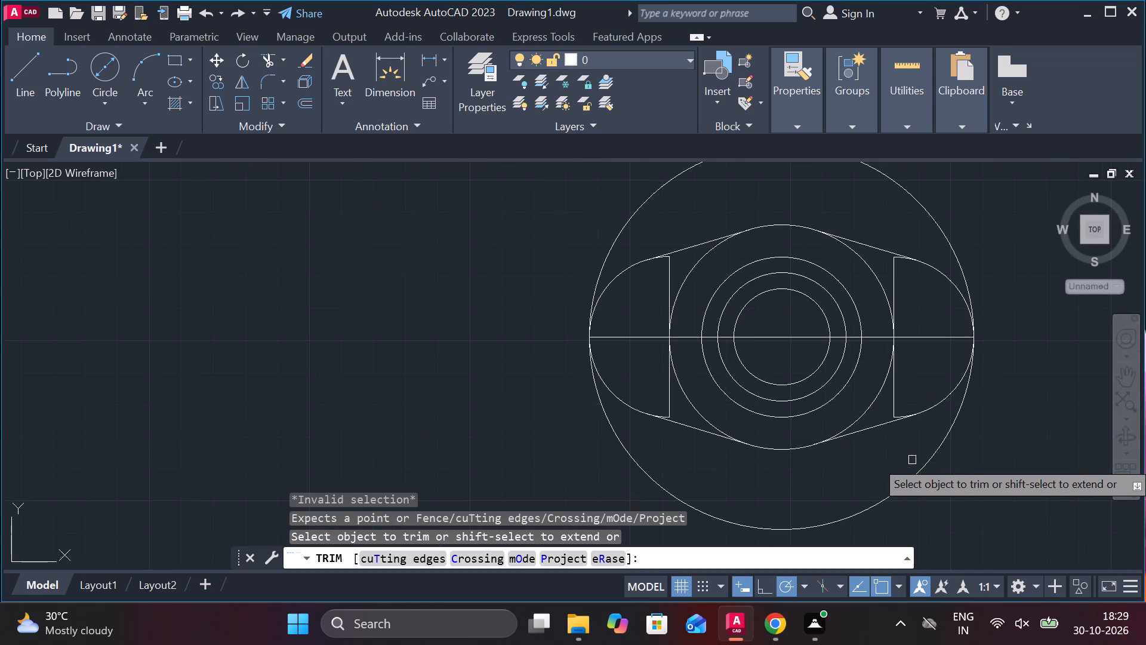
key(ctrl+z)
key(ctrl+z)
key(ctrl+z)
key(ctrl+z)
key(ctrl+z)
key(ctrl+z)
key(ctrl+z)
key(Escape)
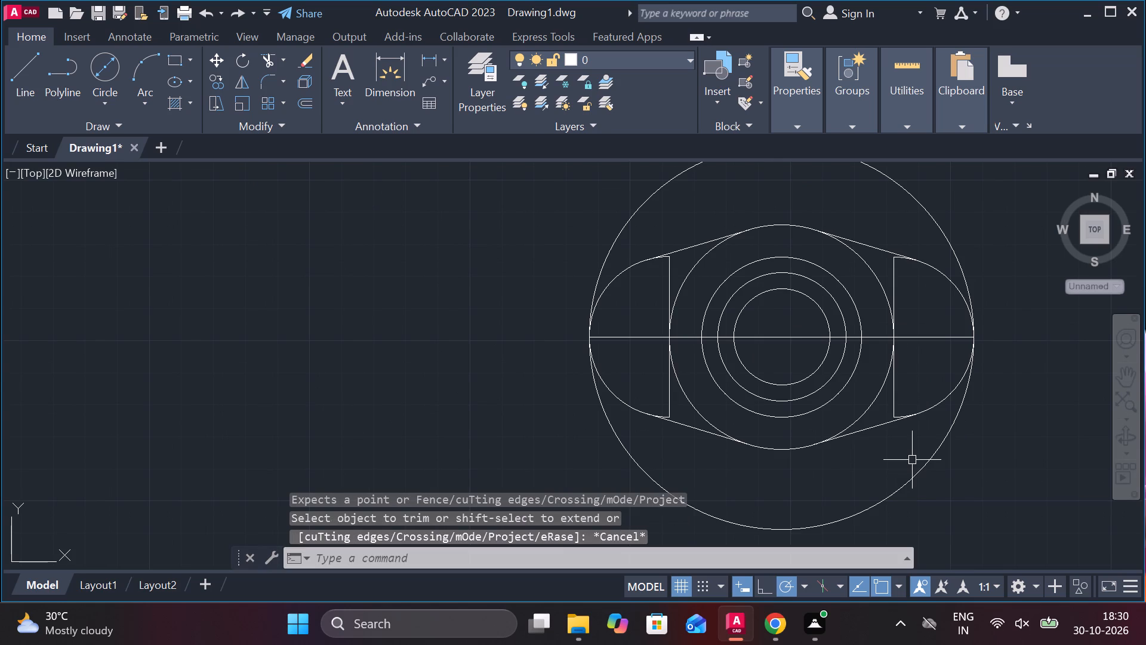
Undo both tangent-line mirror operations, back to the single upper-left tangent line.
key(ctrl+z)
key(ctrl+z)
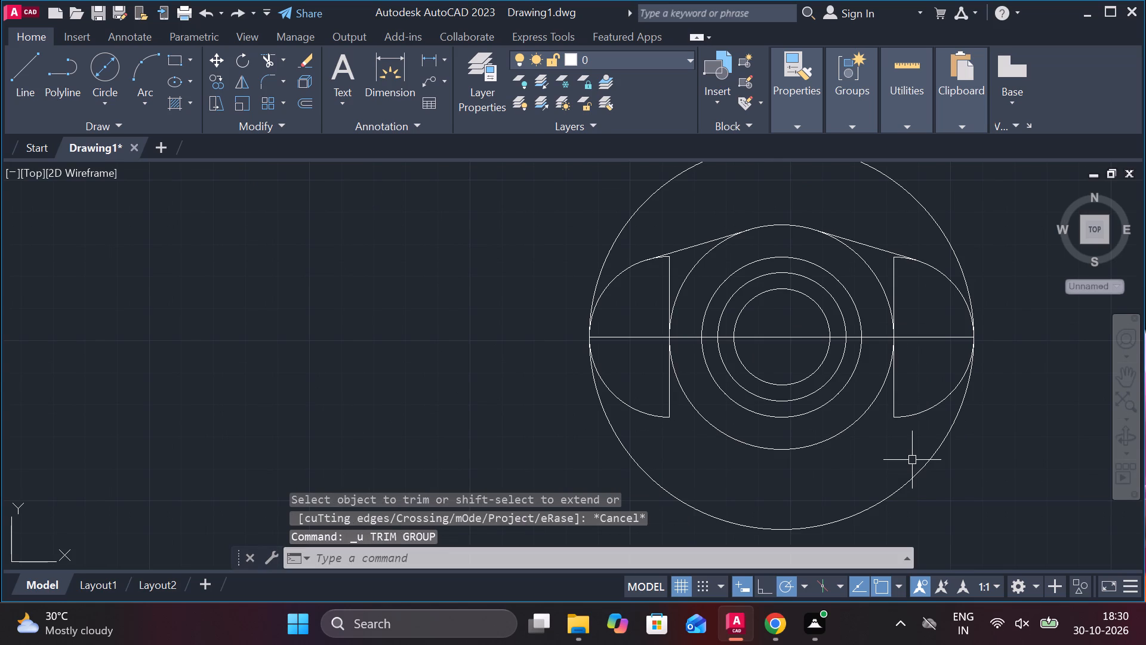
key(ctrl+z)
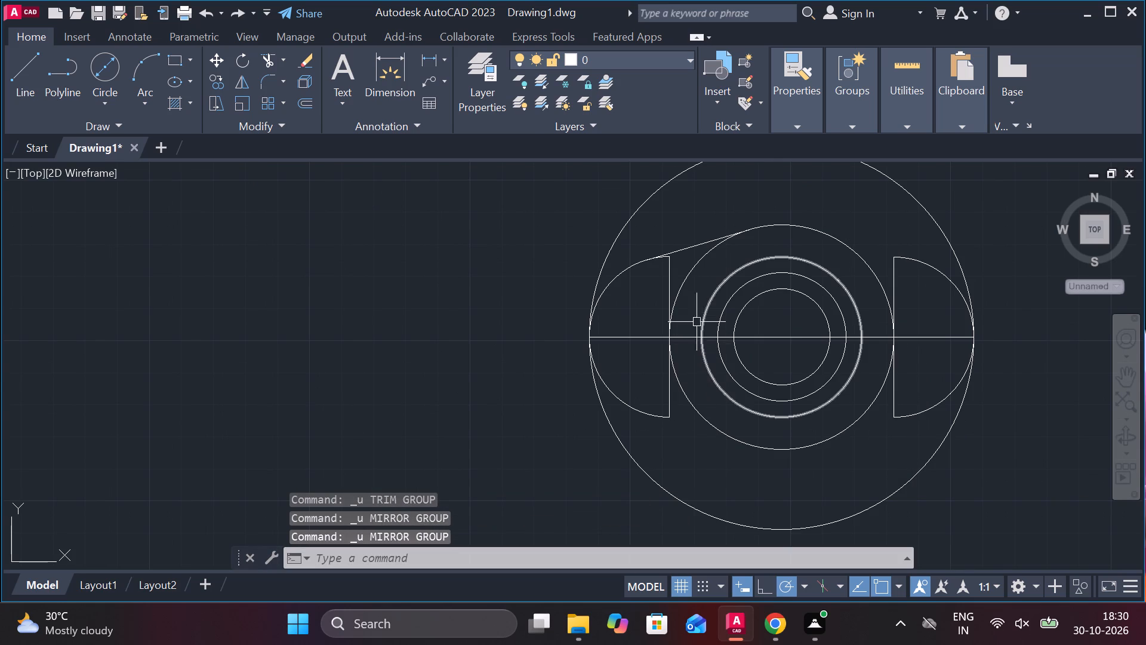
Mirror the upper-left tangent line about the vertical axis through the circles' centre, keeping the original.
click(692, 242)
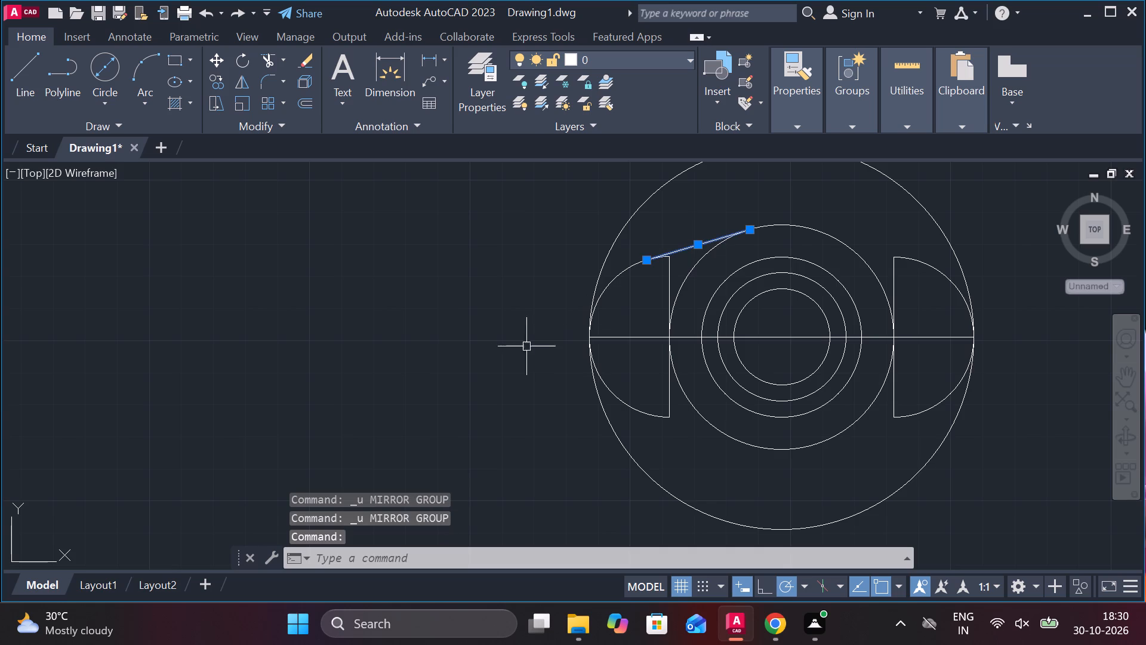
click(239, 82)
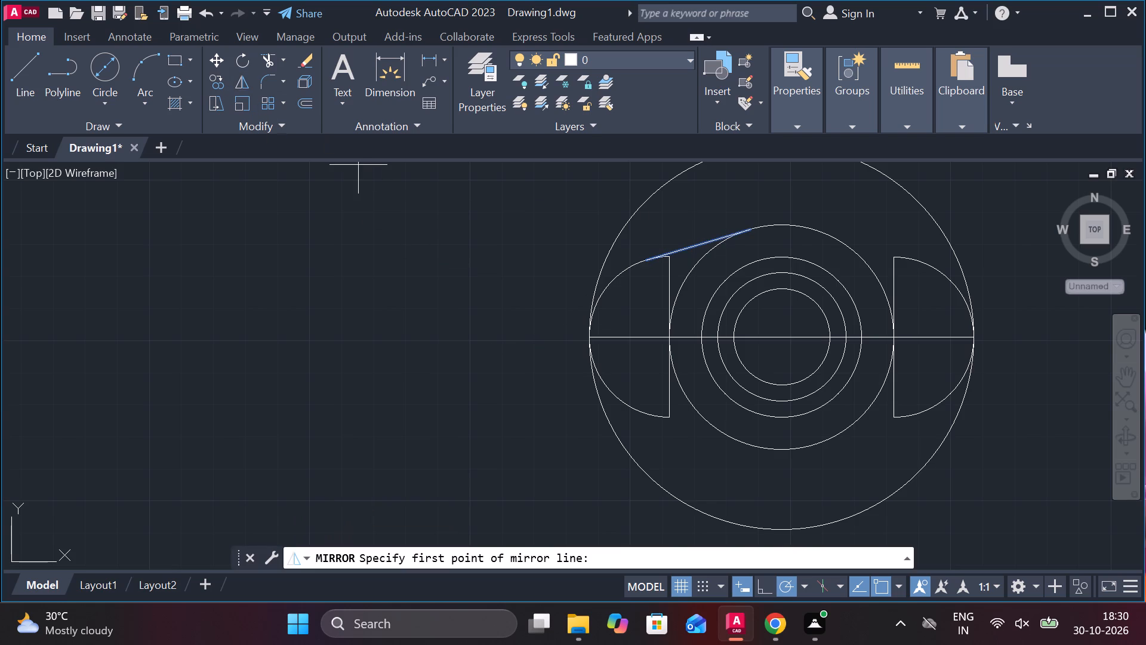
click(787, 340)
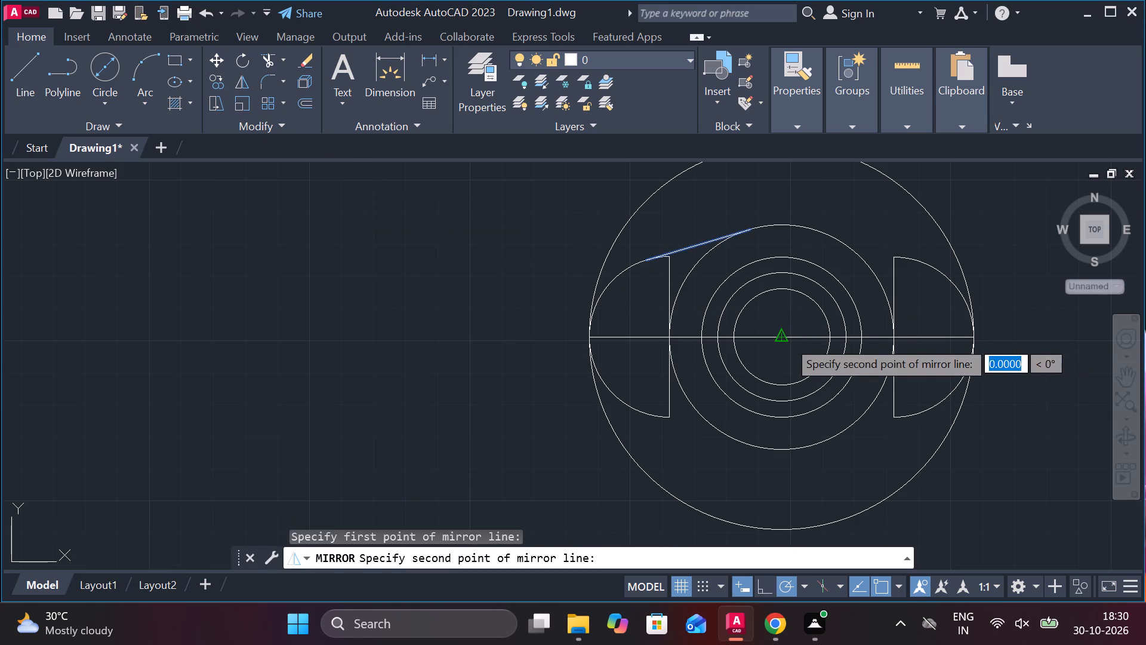
click(786, 290)
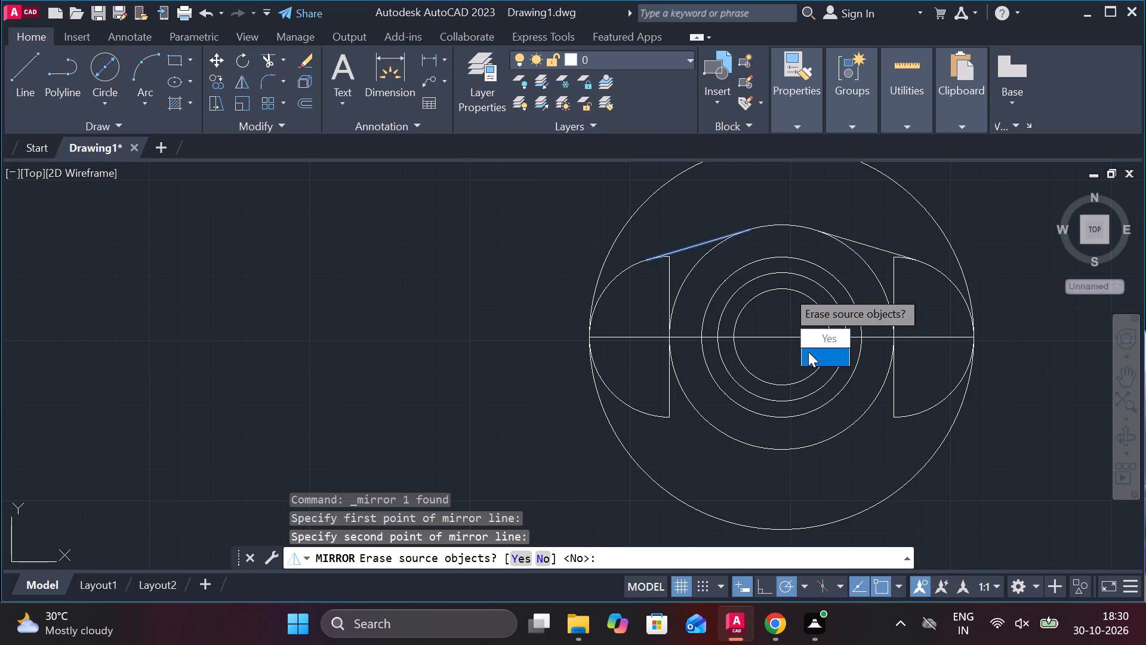
drag(820, 352, 786, 290)
click(695, 243)
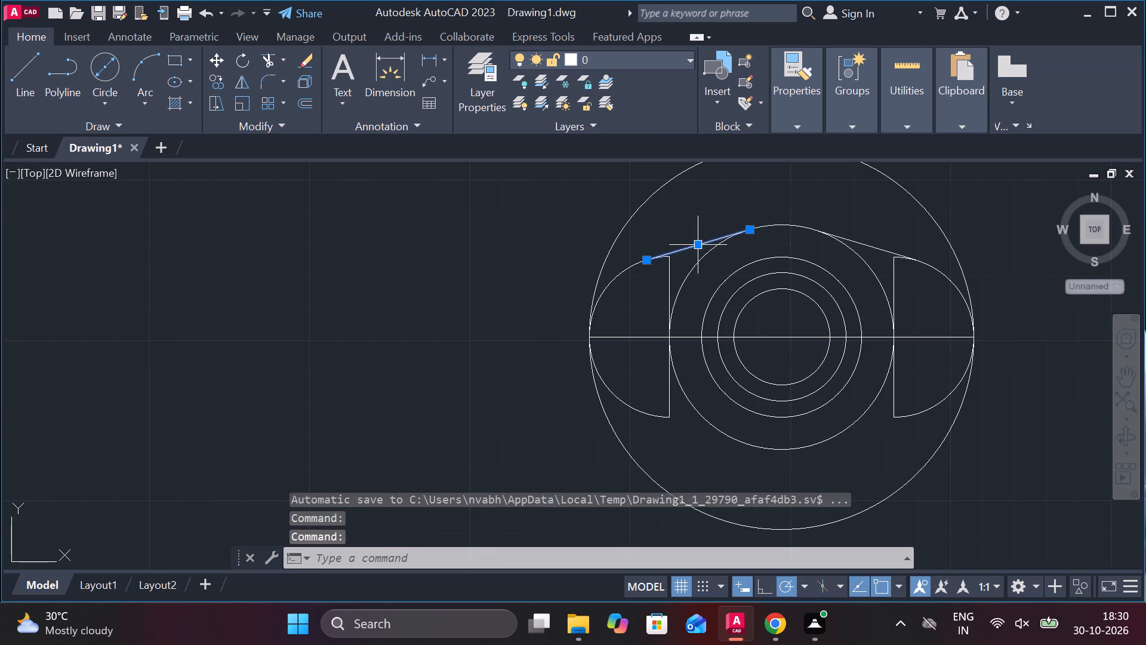
key(Escape)
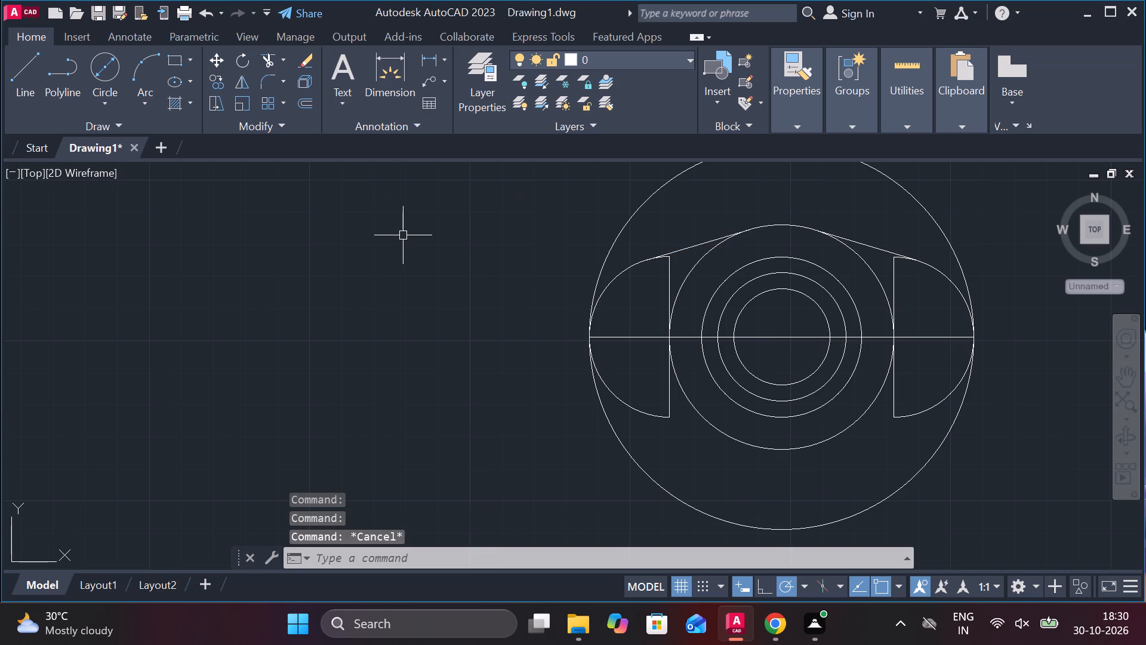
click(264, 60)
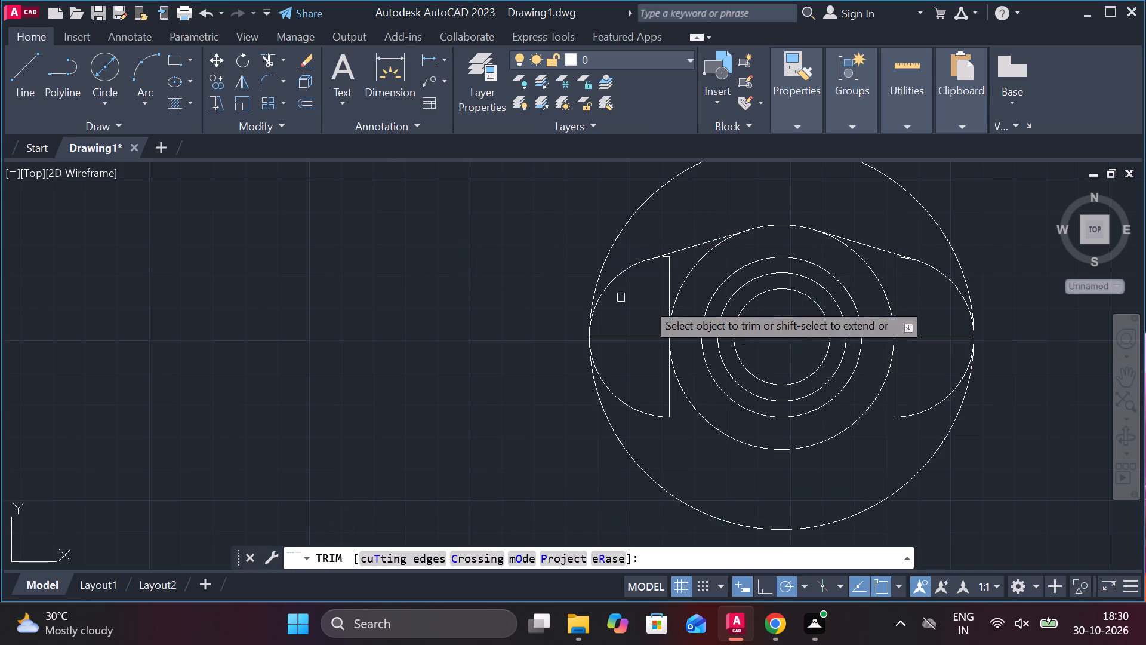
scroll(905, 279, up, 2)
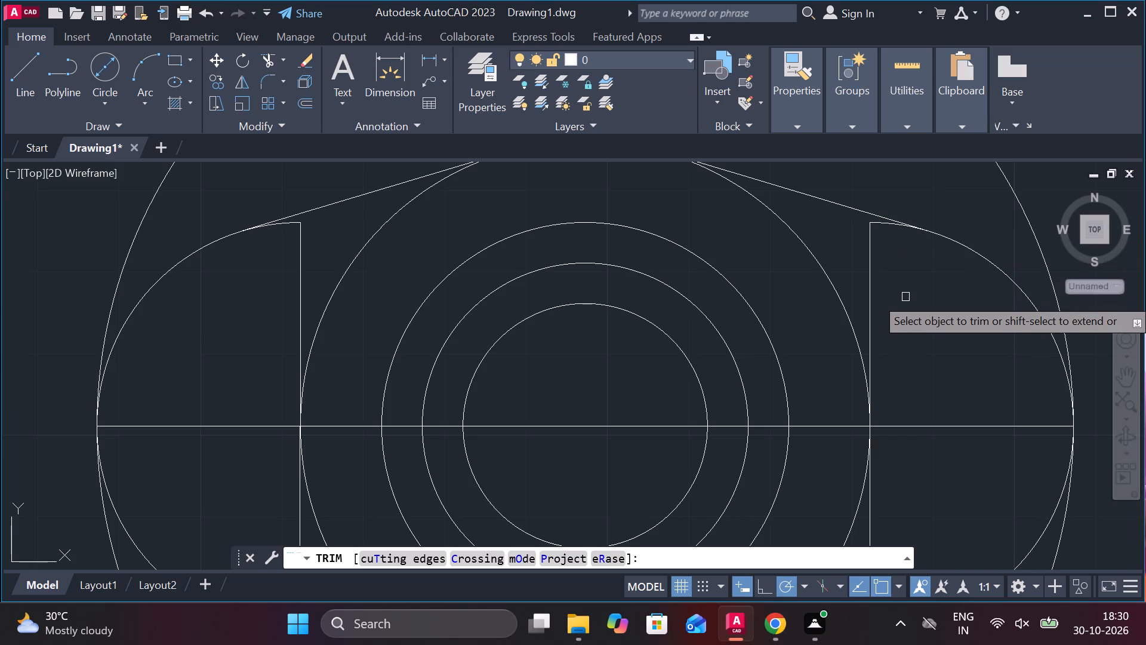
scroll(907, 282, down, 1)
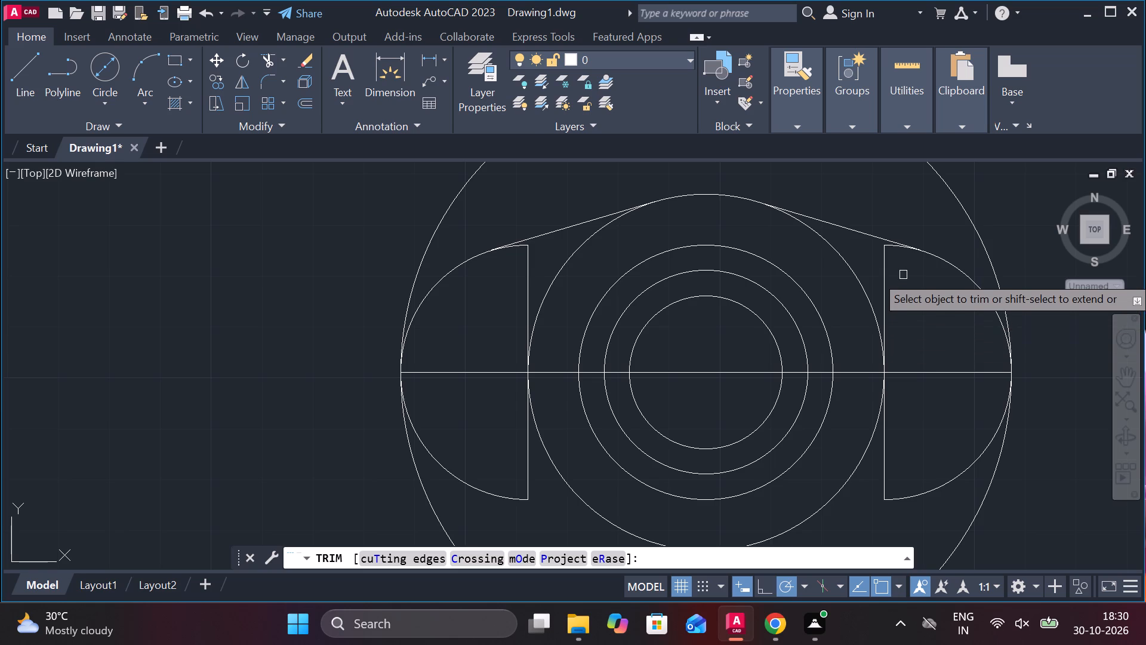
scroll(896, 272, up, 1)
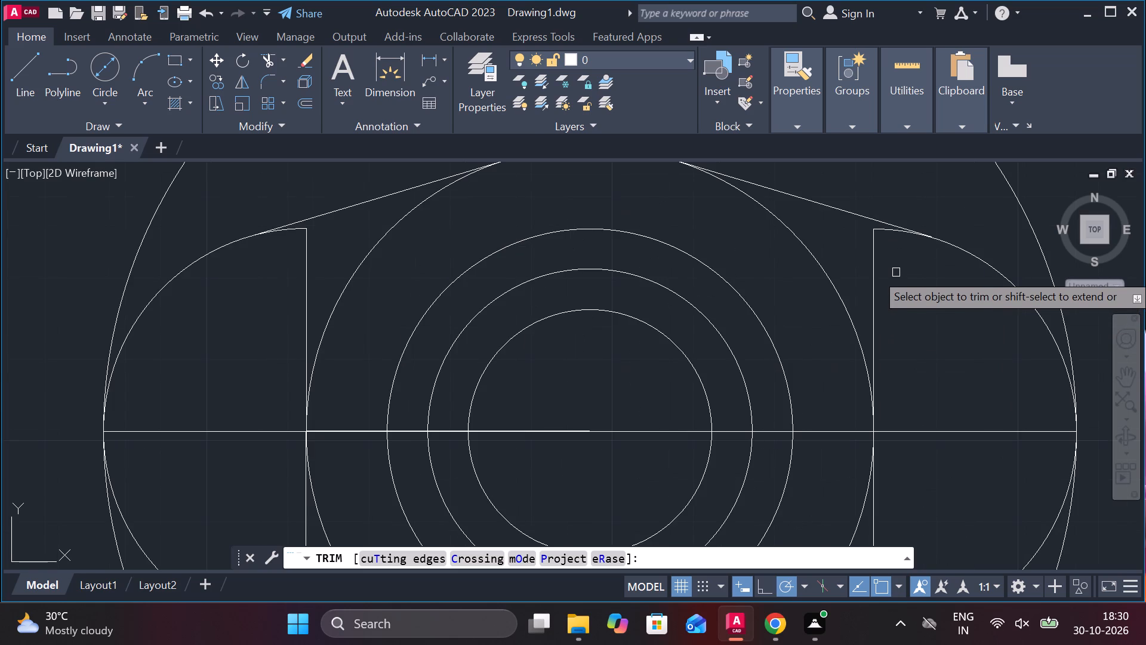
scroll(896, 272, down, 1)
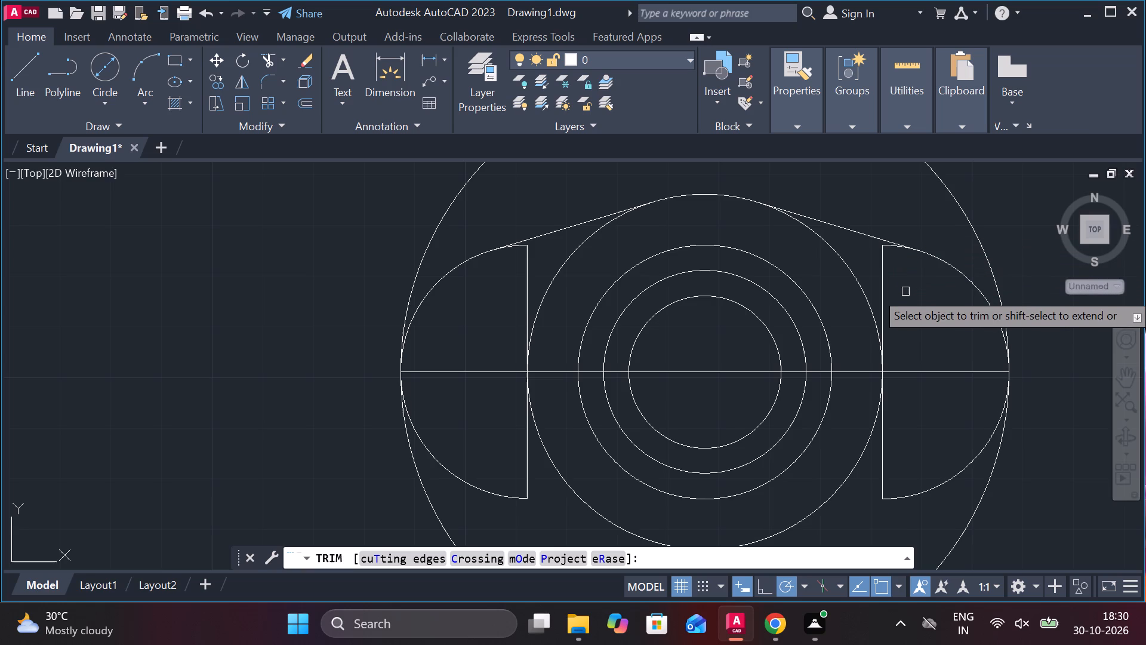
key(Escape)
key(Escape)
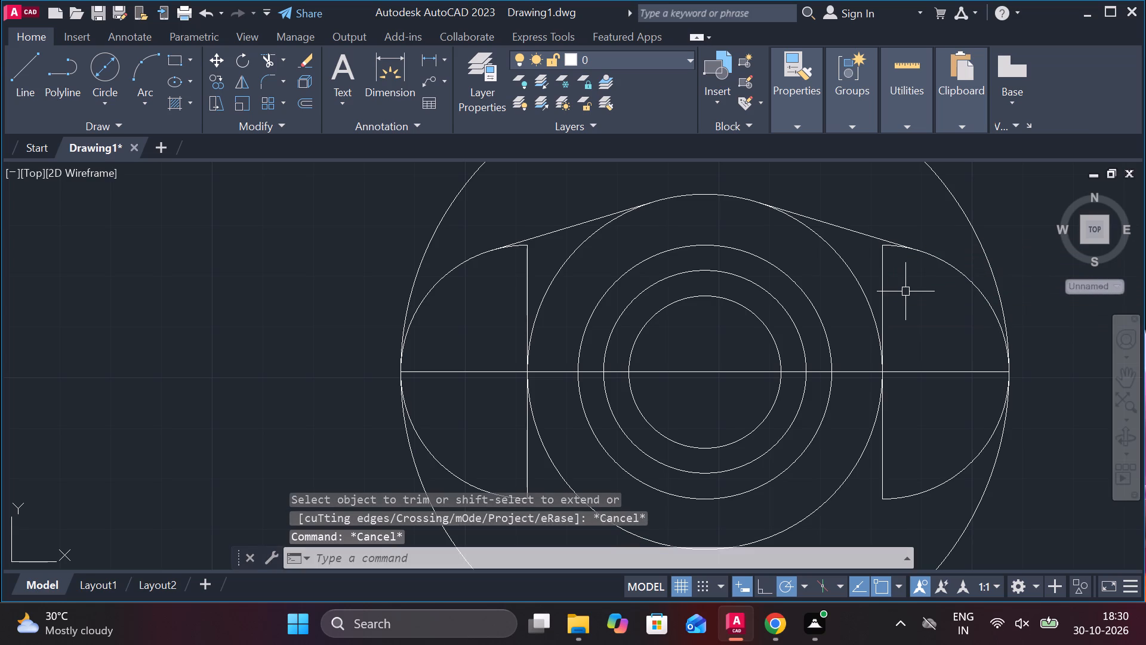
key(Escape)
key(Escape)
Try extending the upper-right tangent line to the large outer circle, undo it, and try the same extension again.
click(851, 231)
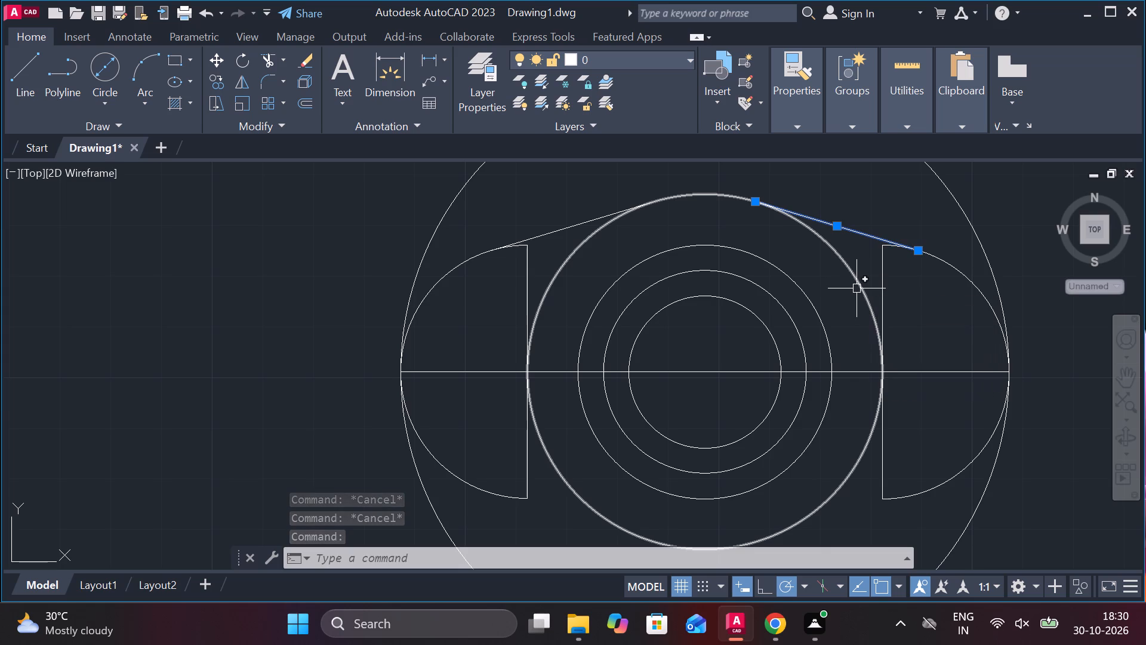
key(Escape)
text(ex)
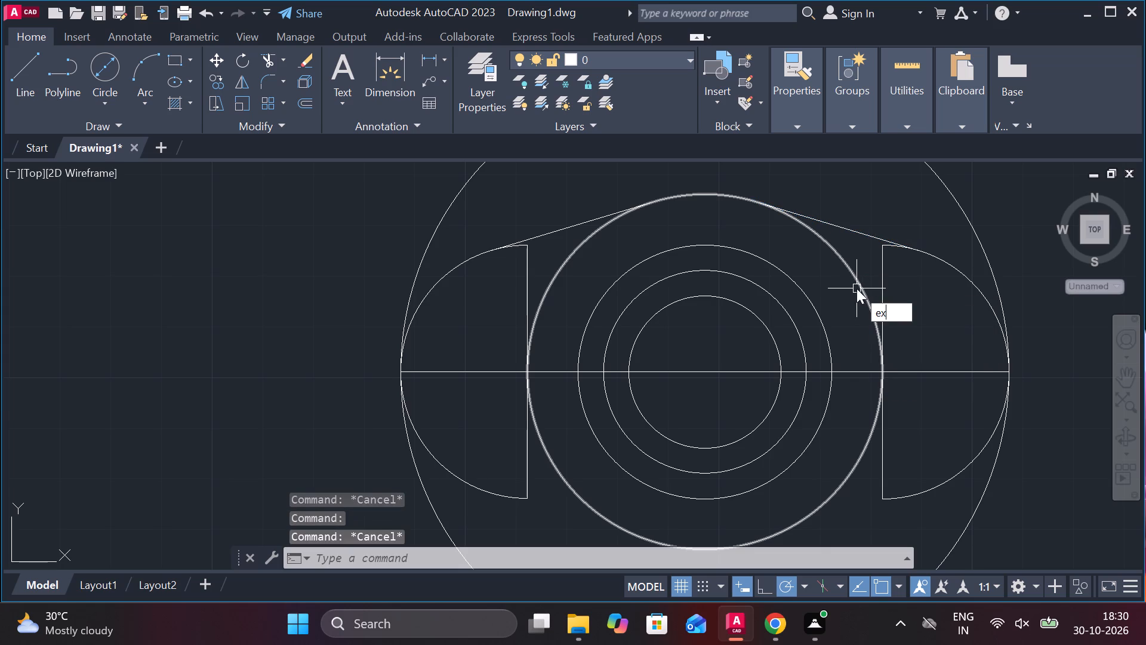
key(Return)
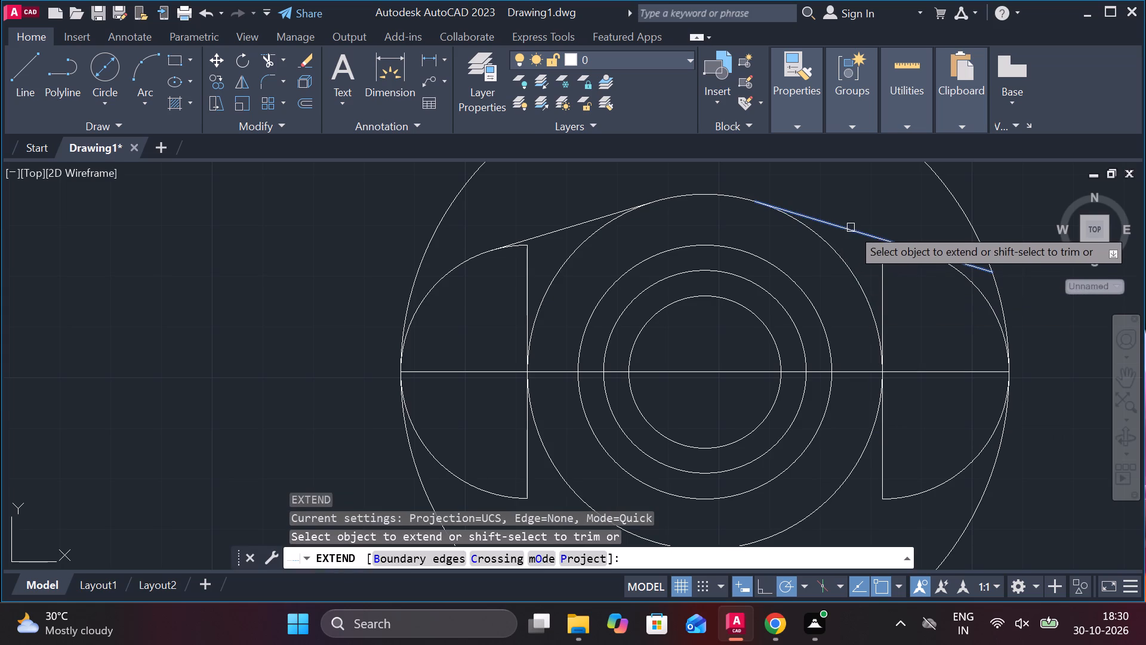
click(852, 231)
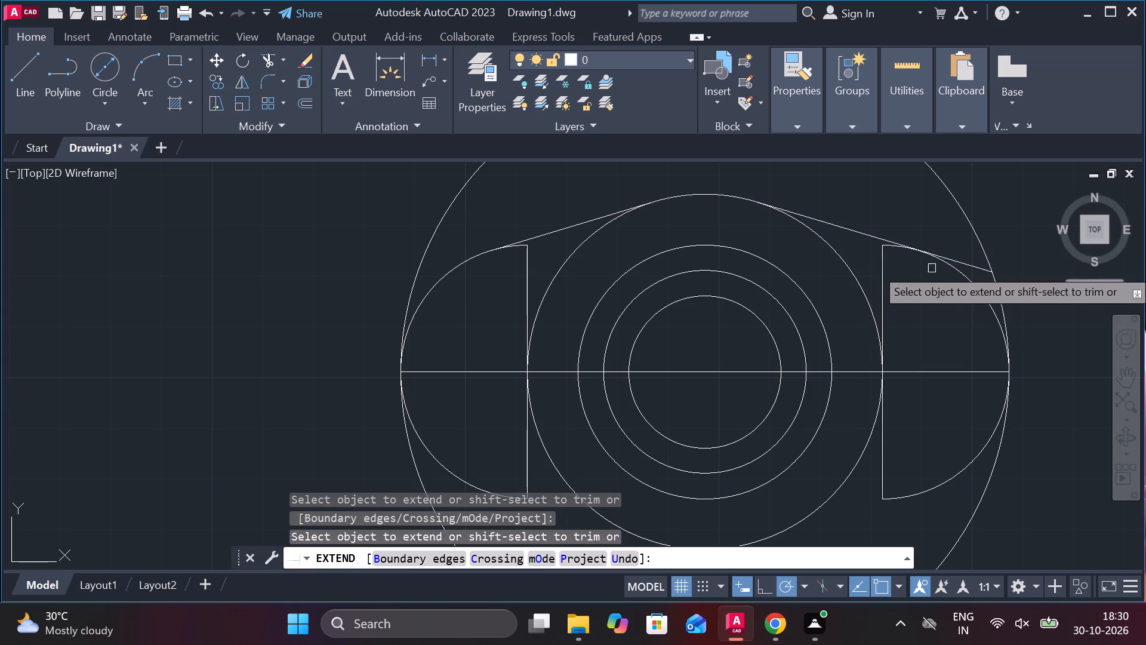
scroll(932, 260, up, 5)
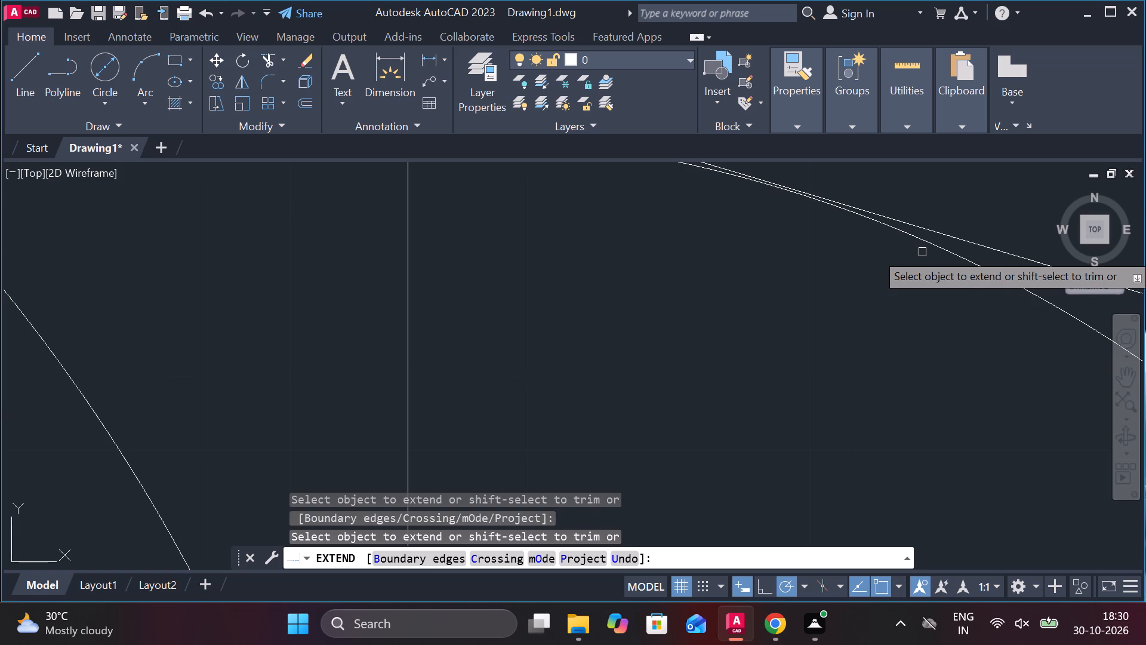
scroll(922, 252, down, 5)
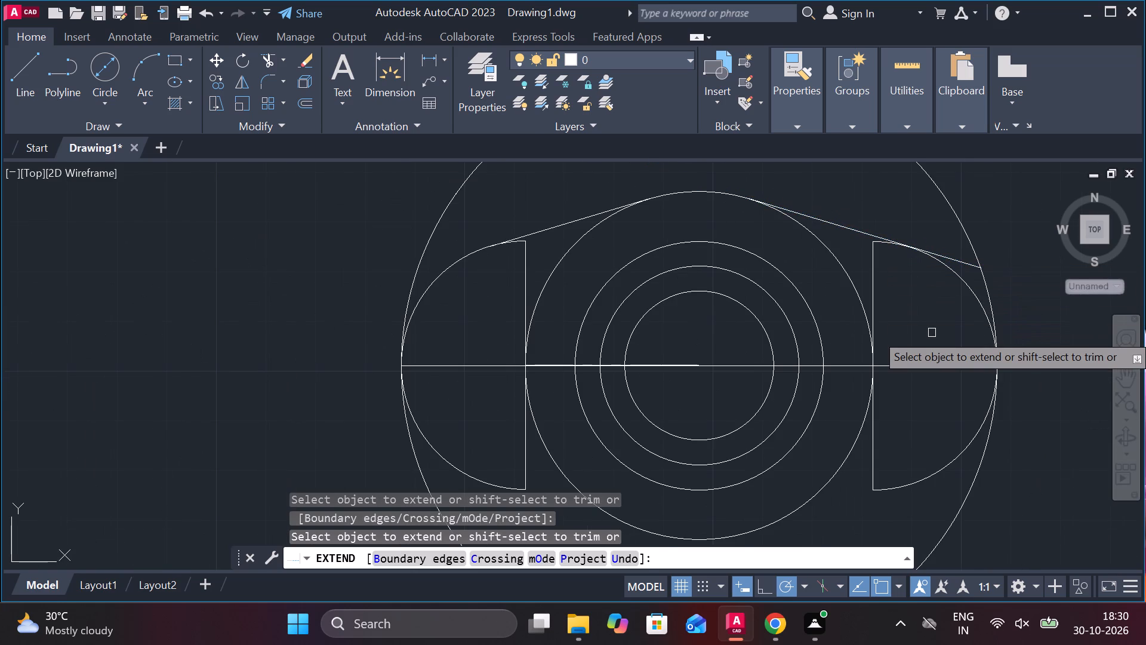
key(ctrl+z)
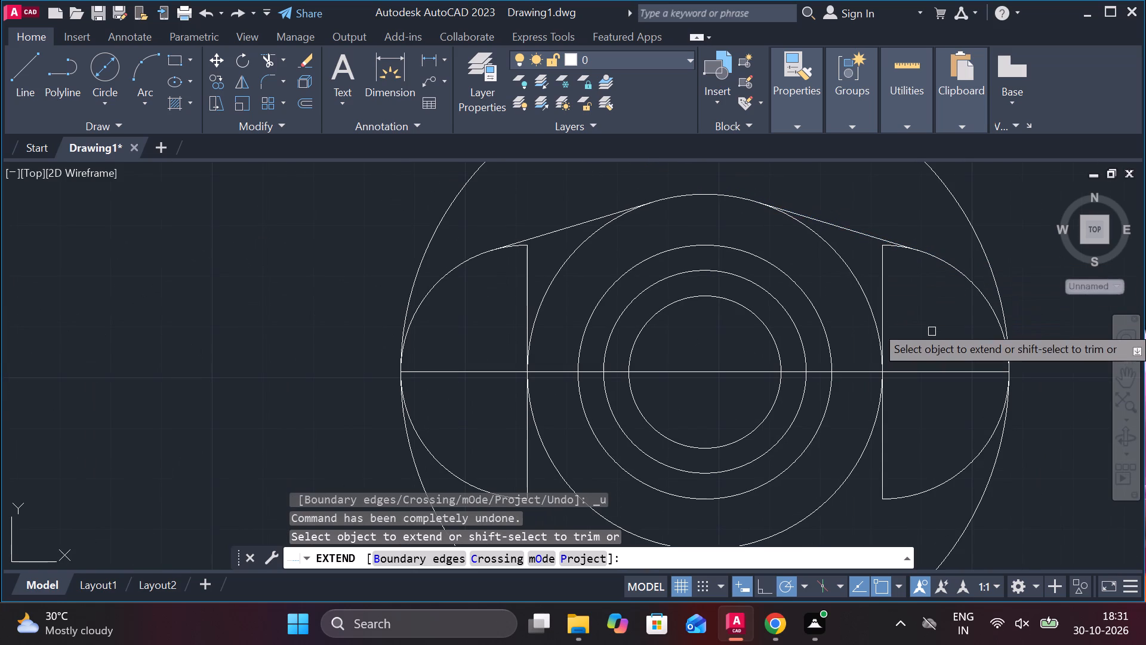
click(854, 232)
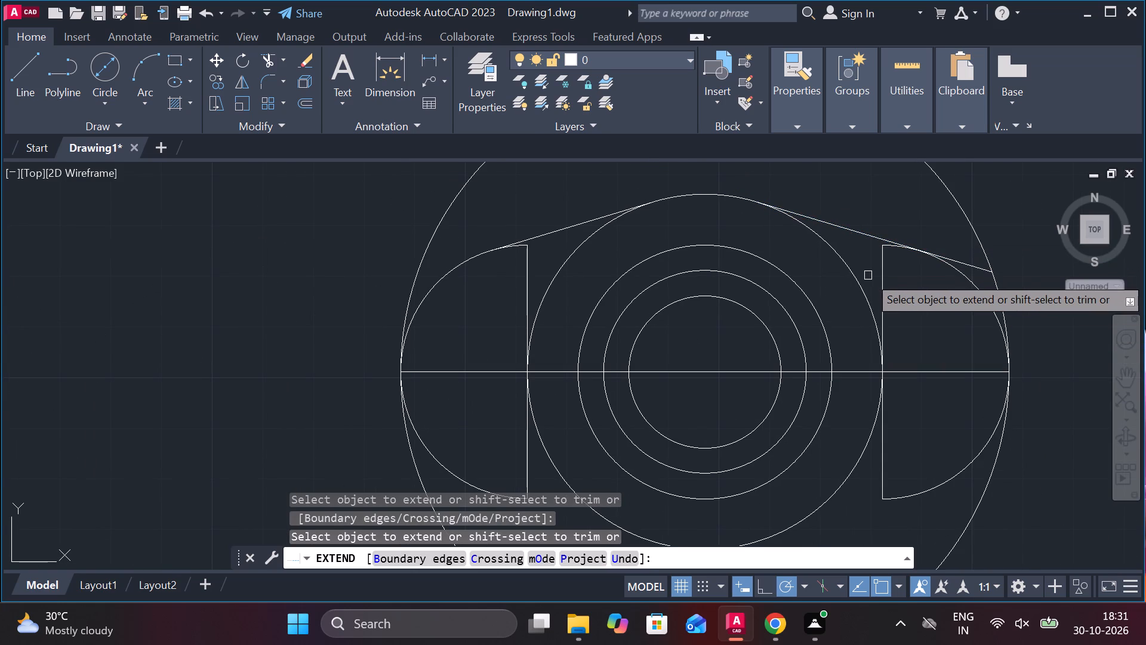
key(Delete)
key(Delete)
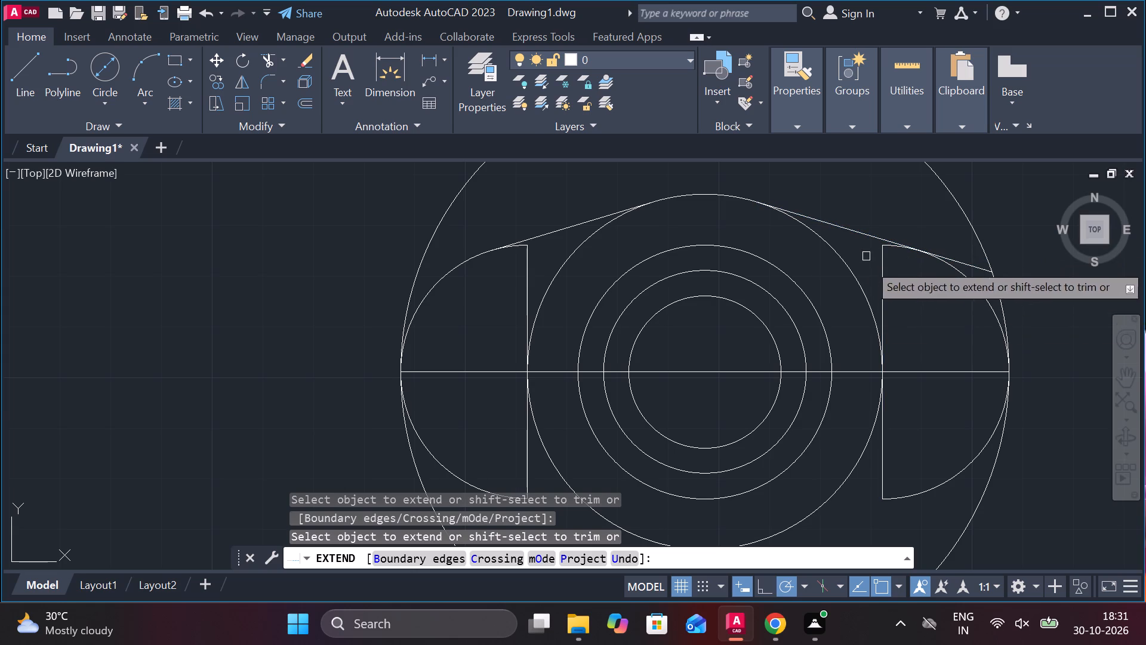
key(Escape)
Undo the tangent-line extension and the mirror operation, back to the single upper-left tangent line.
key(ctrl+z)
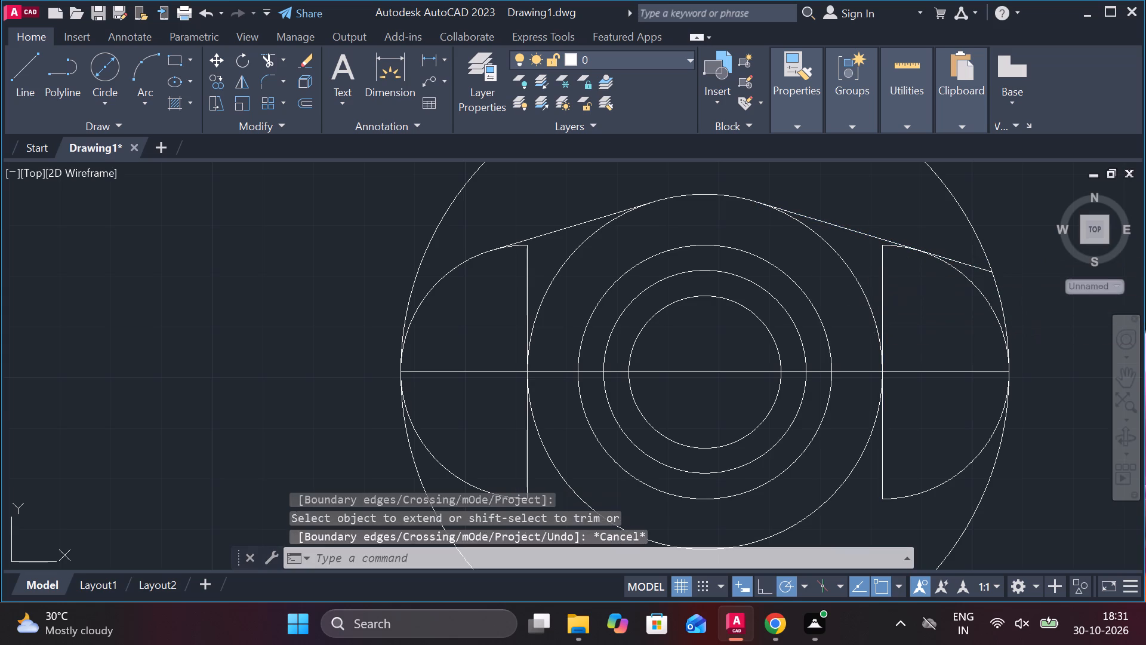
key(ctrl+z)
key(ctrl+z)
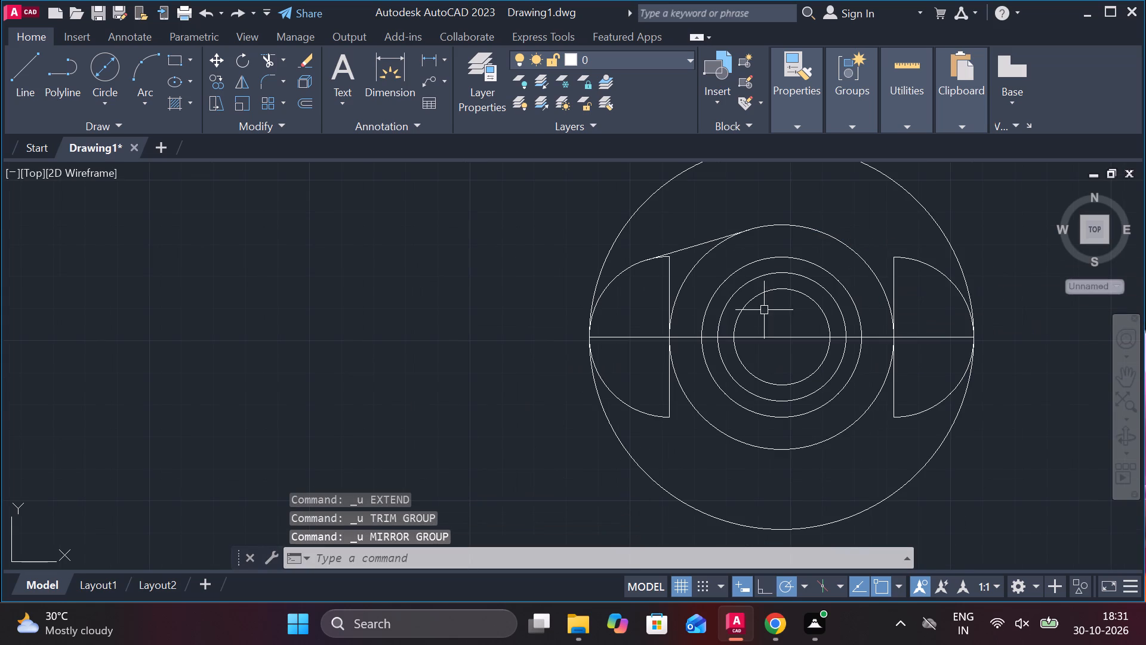
Mirror the upper-left tangent line about the horizontal centreline to the lower-left side, keeping the original.
scroll(741, 271, up, 2)
scroll(560, 229, up, 2)
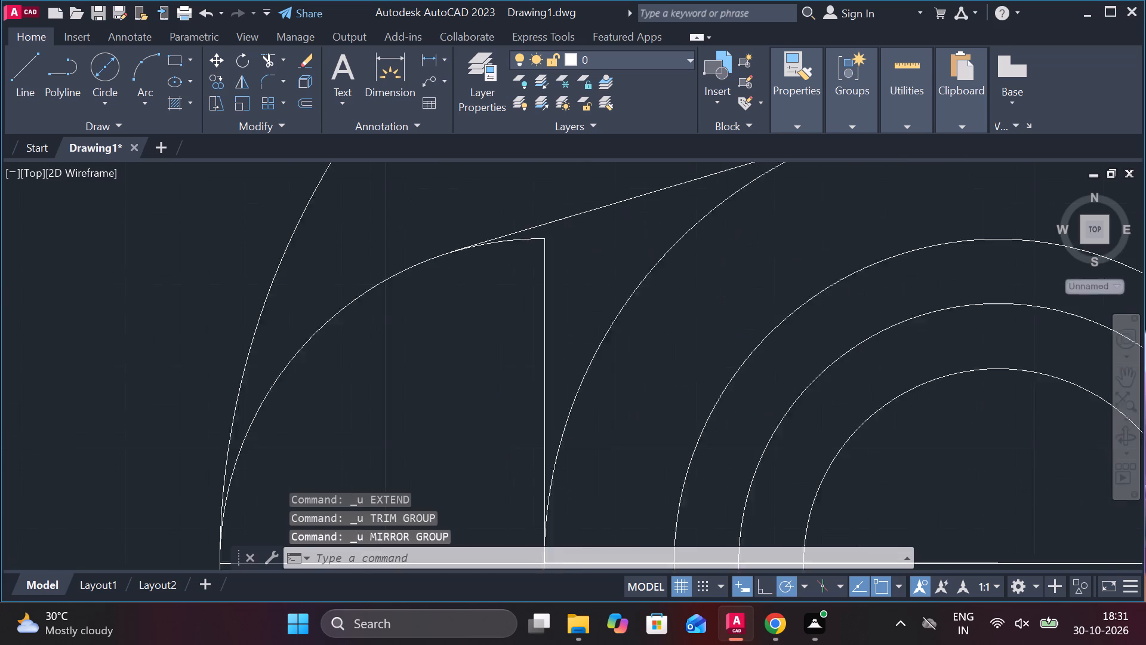
scroll(560, 229, up, 1)
scroll(560, 229, down, 6)
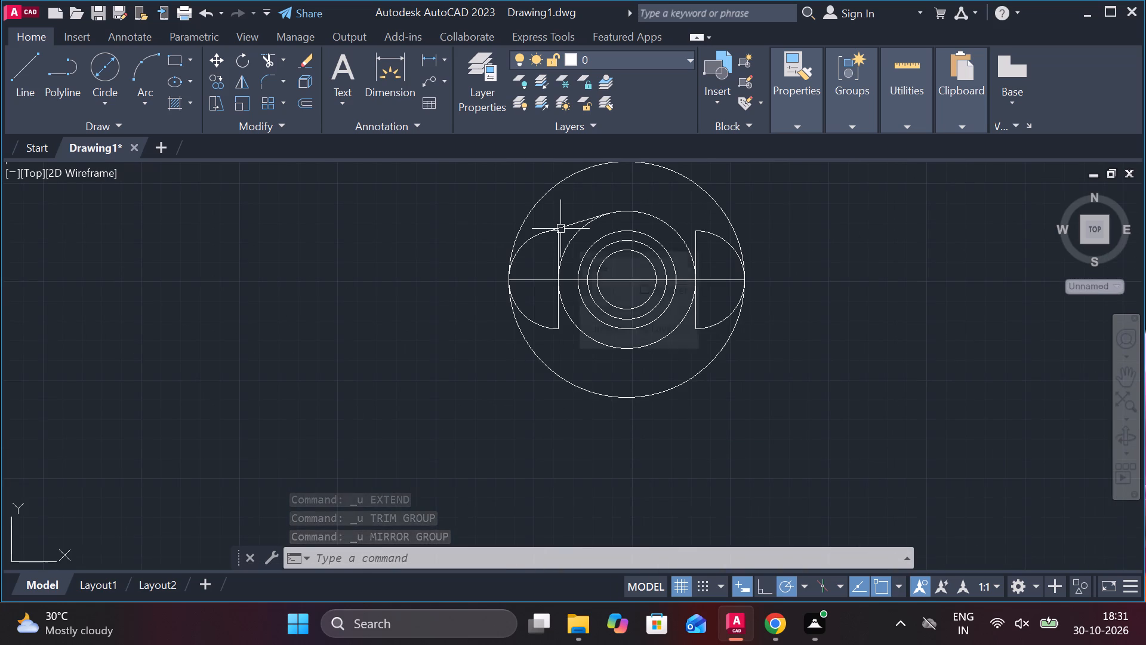
scroll(568, 237, up, 3)
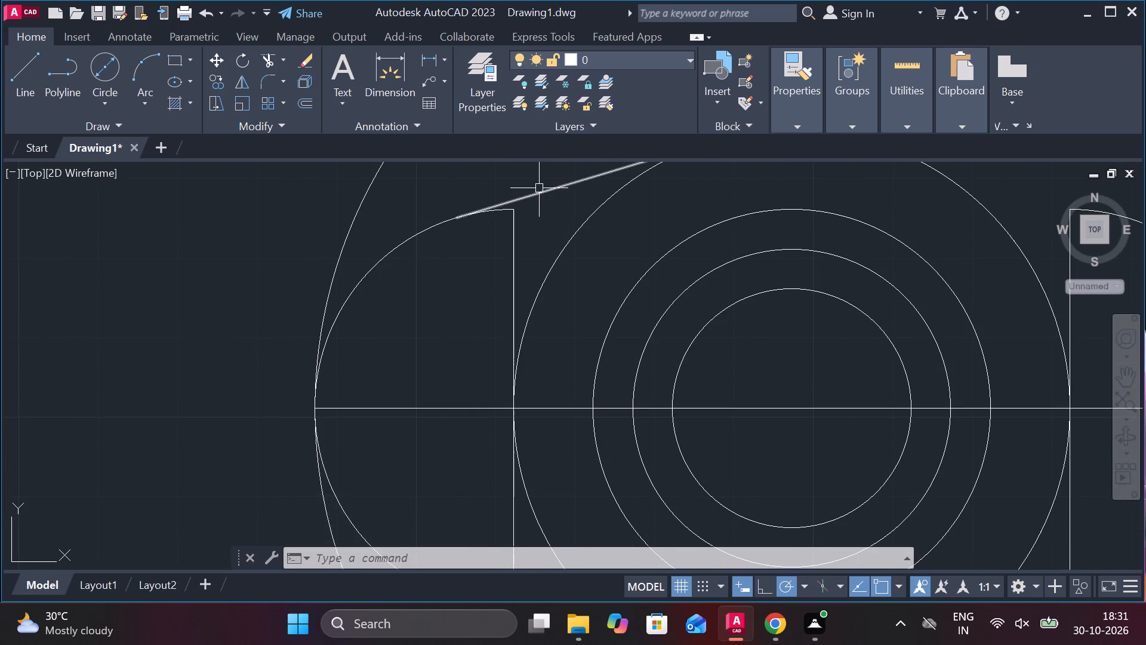
click(539, 188)
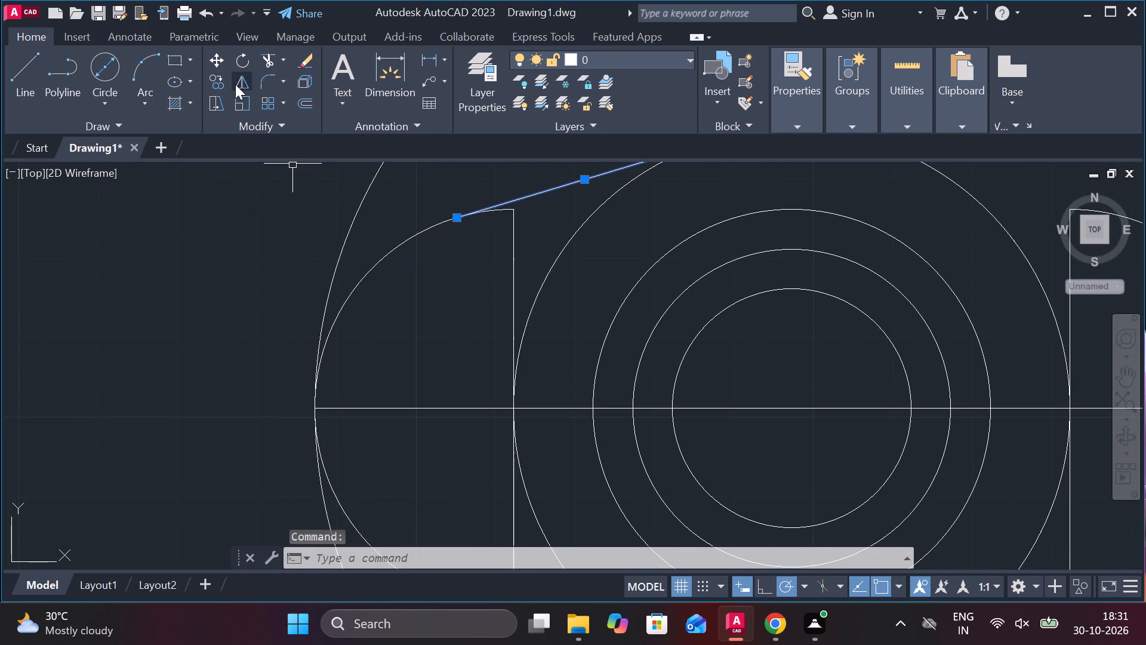
click(235, 84)
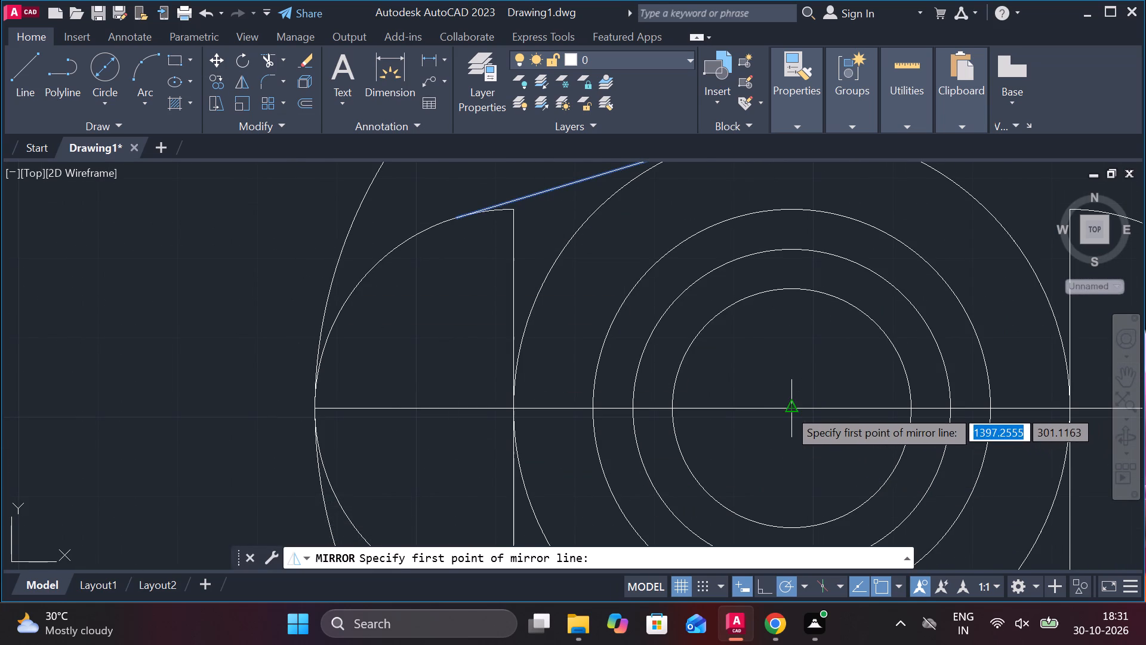
click(788, 408)
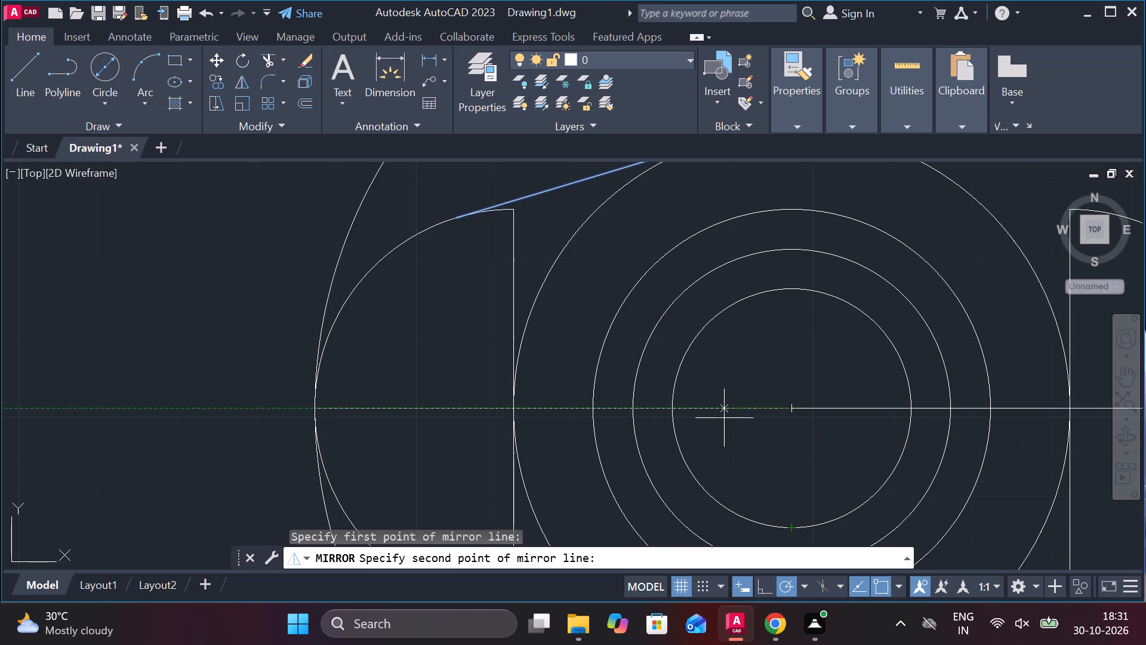
scroll(669, 408, down, 1)
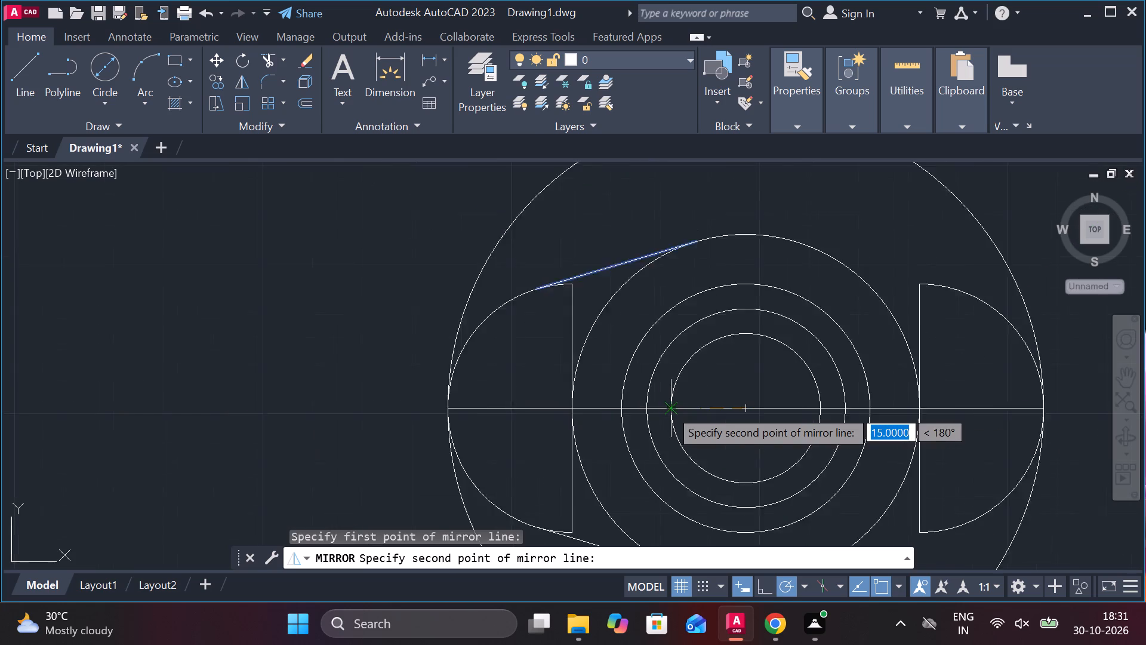
scroll(669, 408, down, 1)
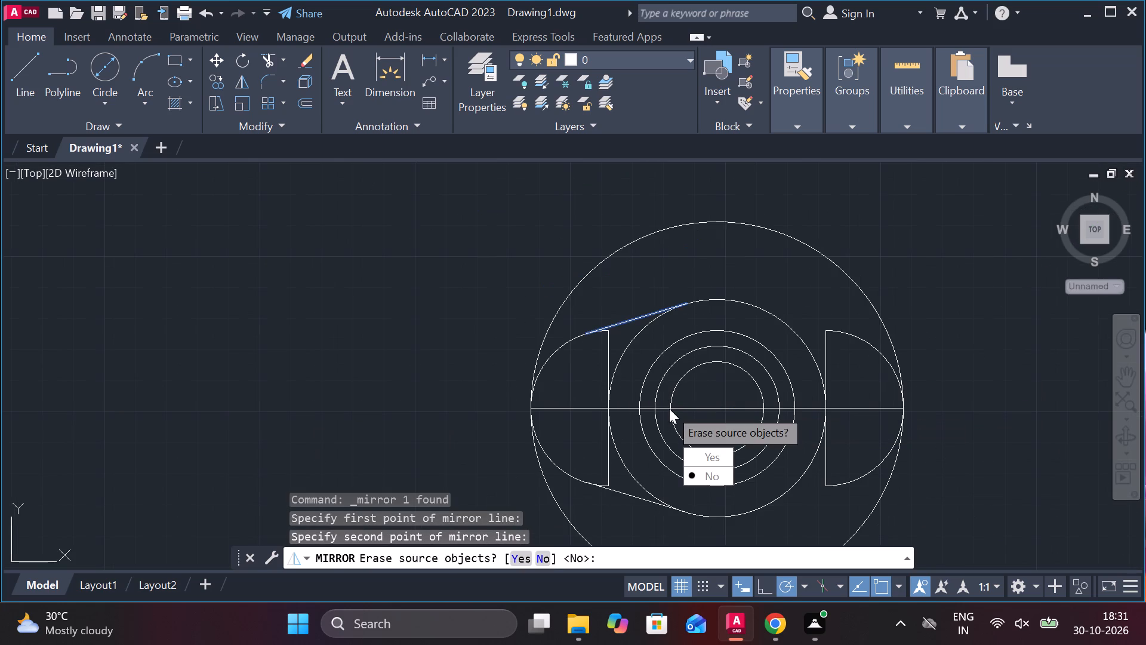
drag(701, 478, 669, 408)
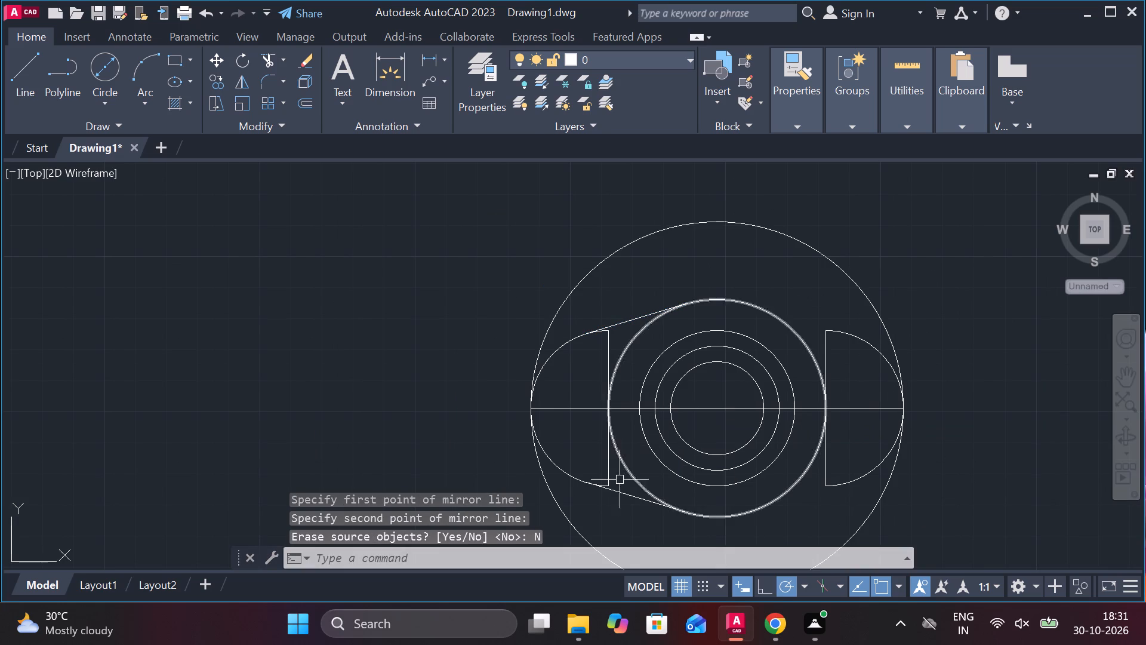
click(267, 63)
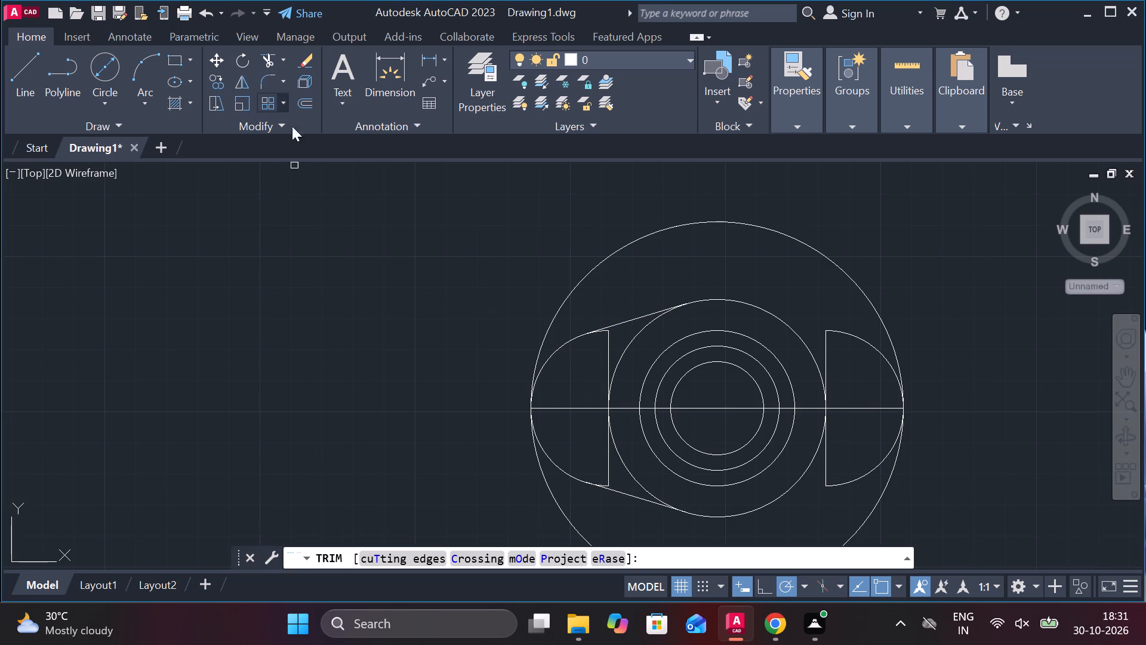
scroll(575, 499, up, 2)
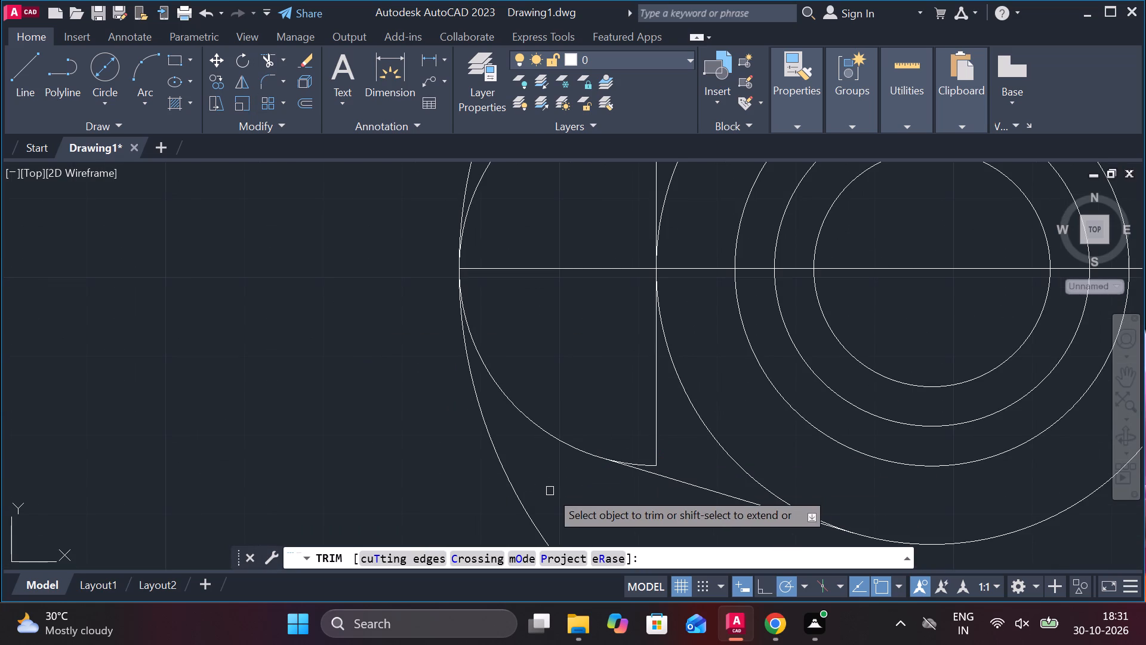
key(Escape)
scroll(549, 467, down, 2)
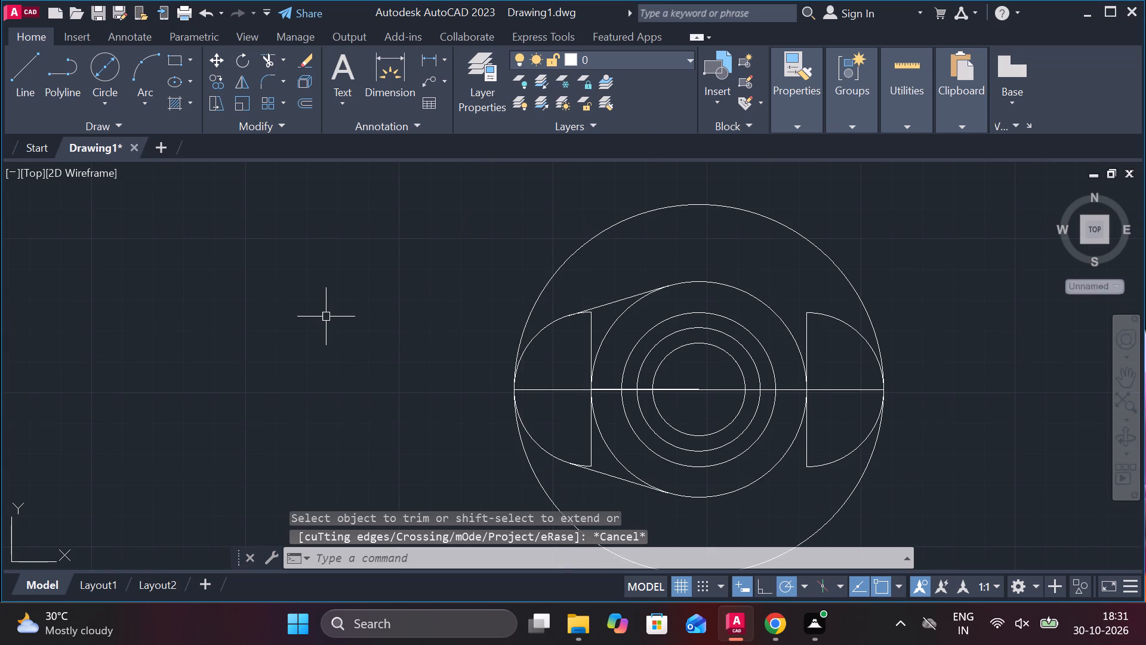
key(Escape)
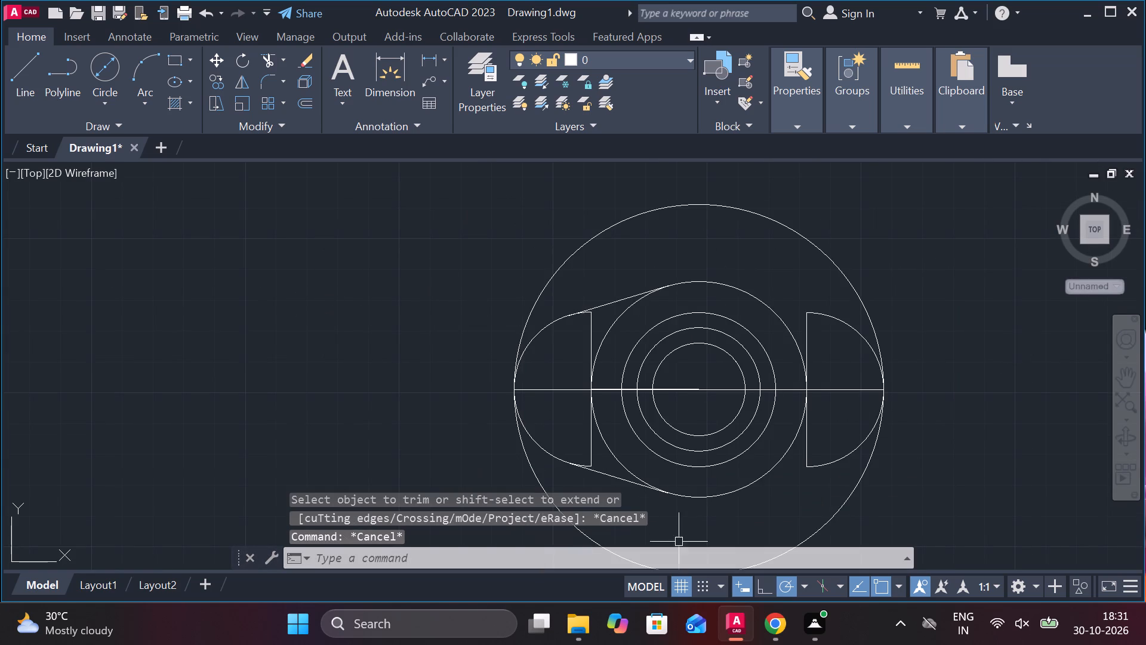
Mirror the lower-left tangent line about the vertical axis through the circles' centre, keeping the original.
click(617, 480)
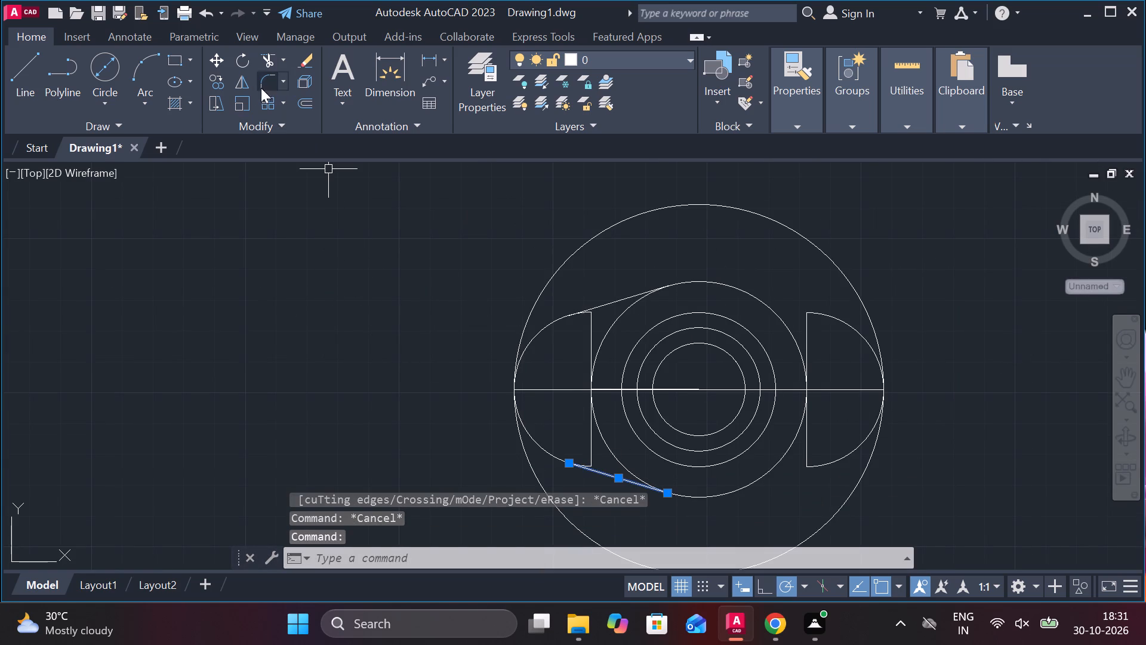
click(239, 84)
click(700, 496)
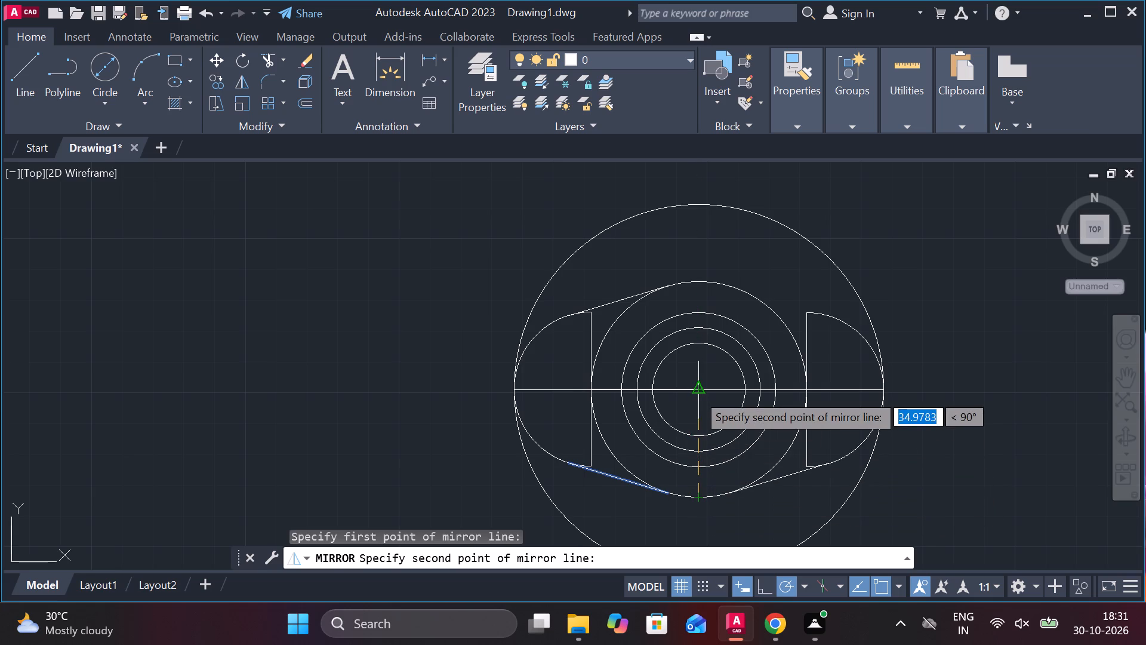
click(697, 393)
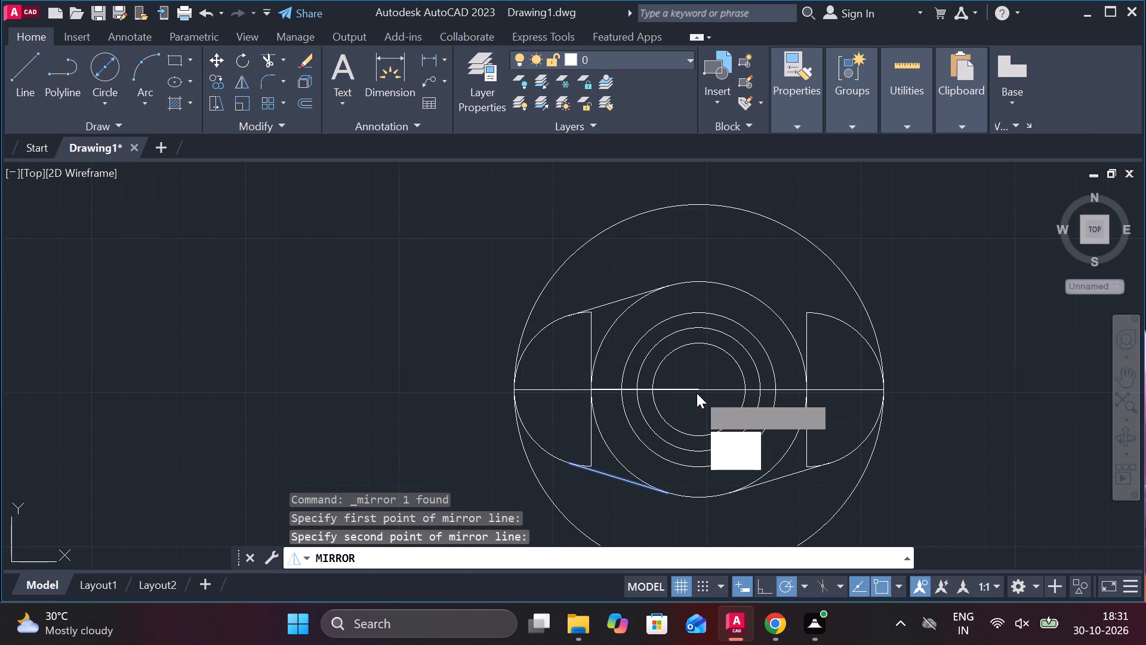
drag(736, 457, 697, 393)
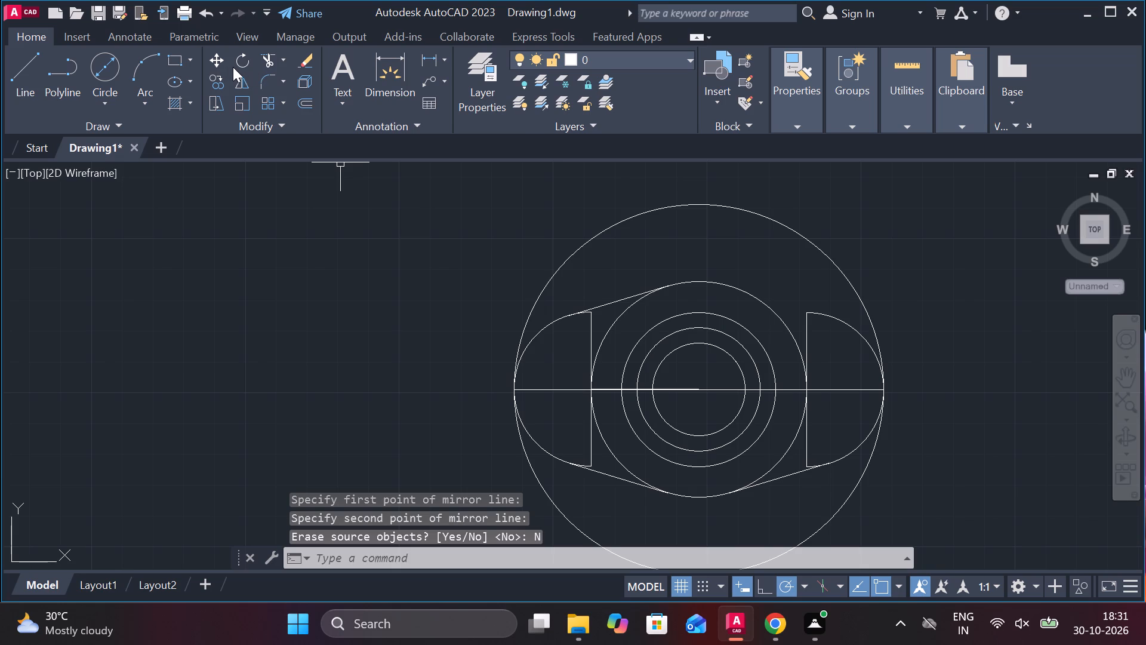
Mirror the lower-right tangent line about the horizontal centreline to the upper-right side, keeping the original.
click(792, 475)
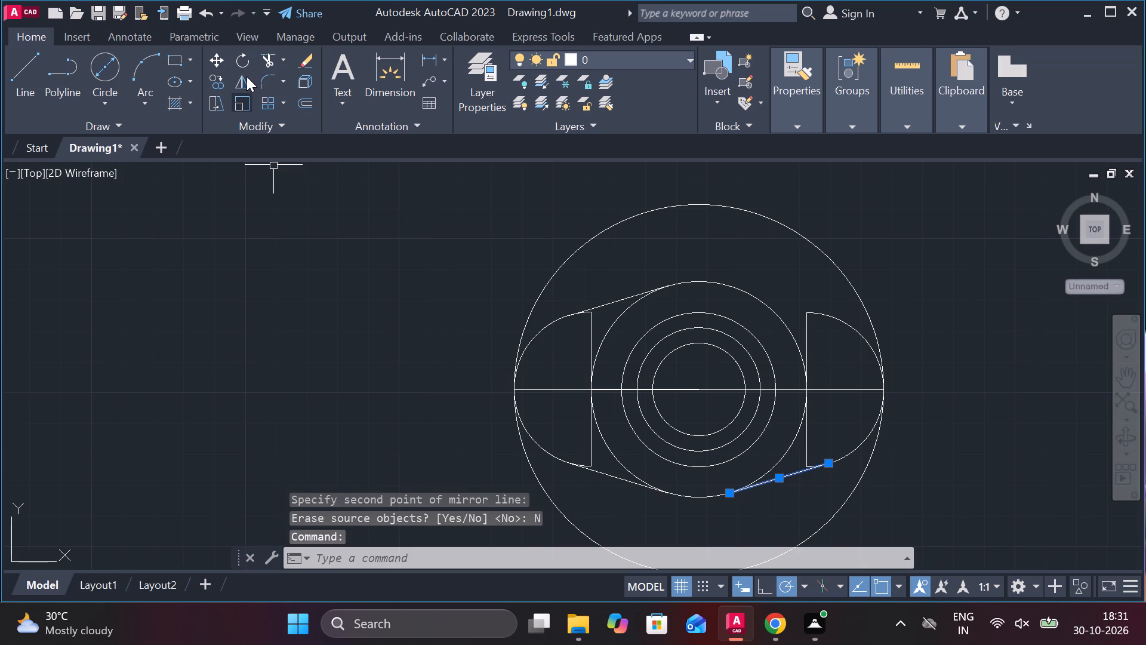
click(245, 84)
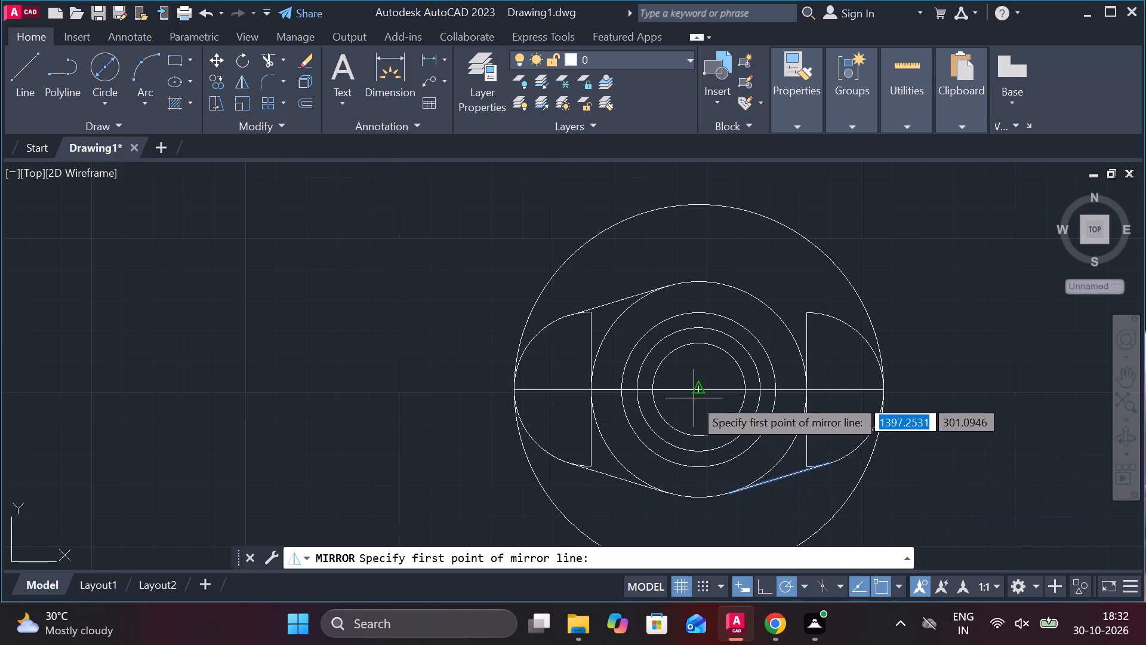
click(695, 392)
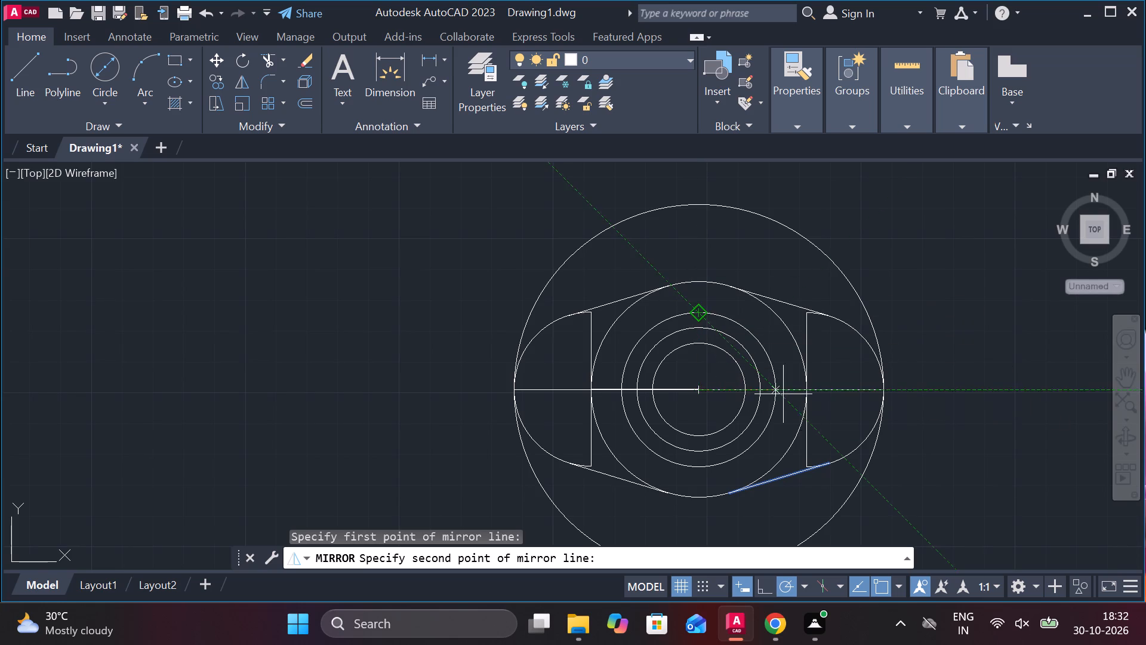
click(812, 389)
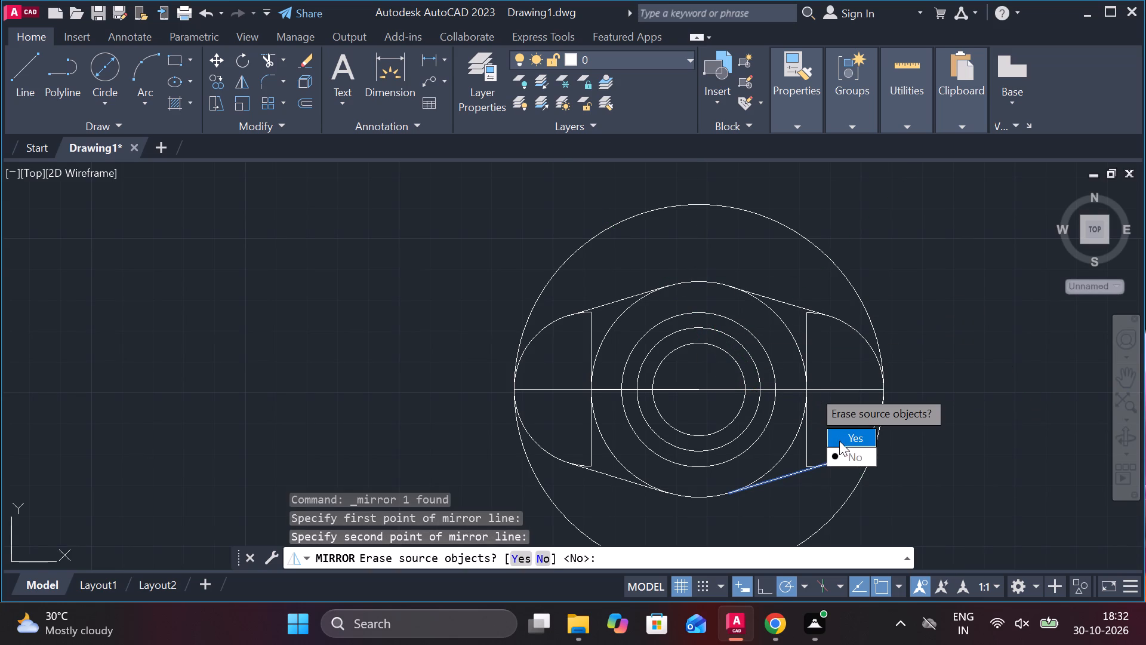
drag(848, 453, 812, 389)
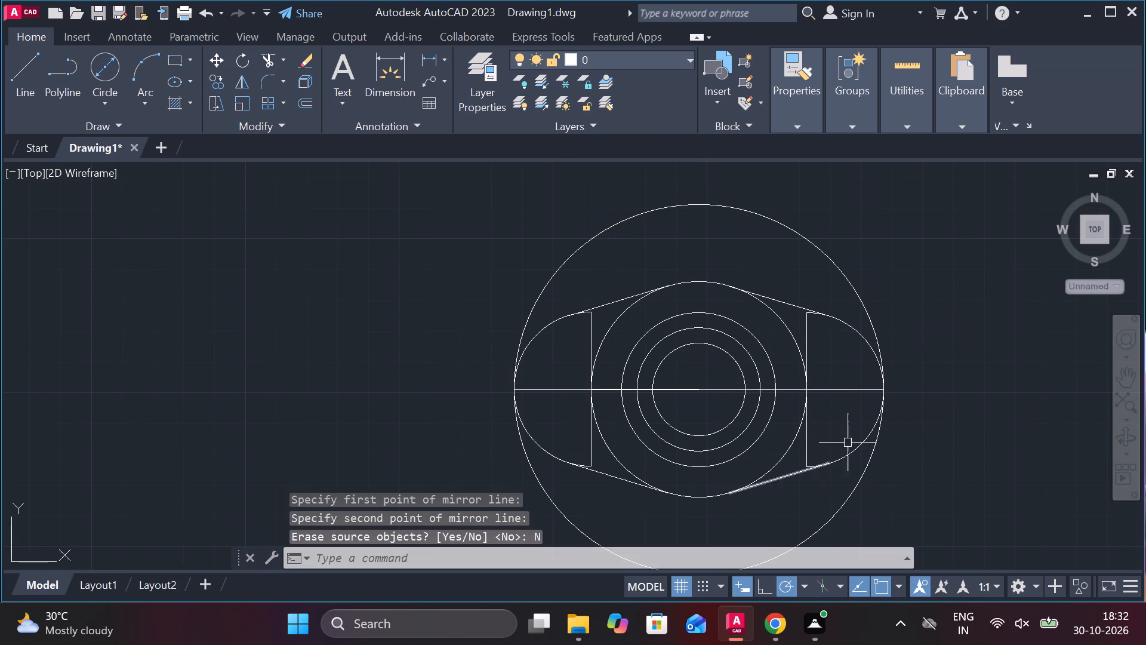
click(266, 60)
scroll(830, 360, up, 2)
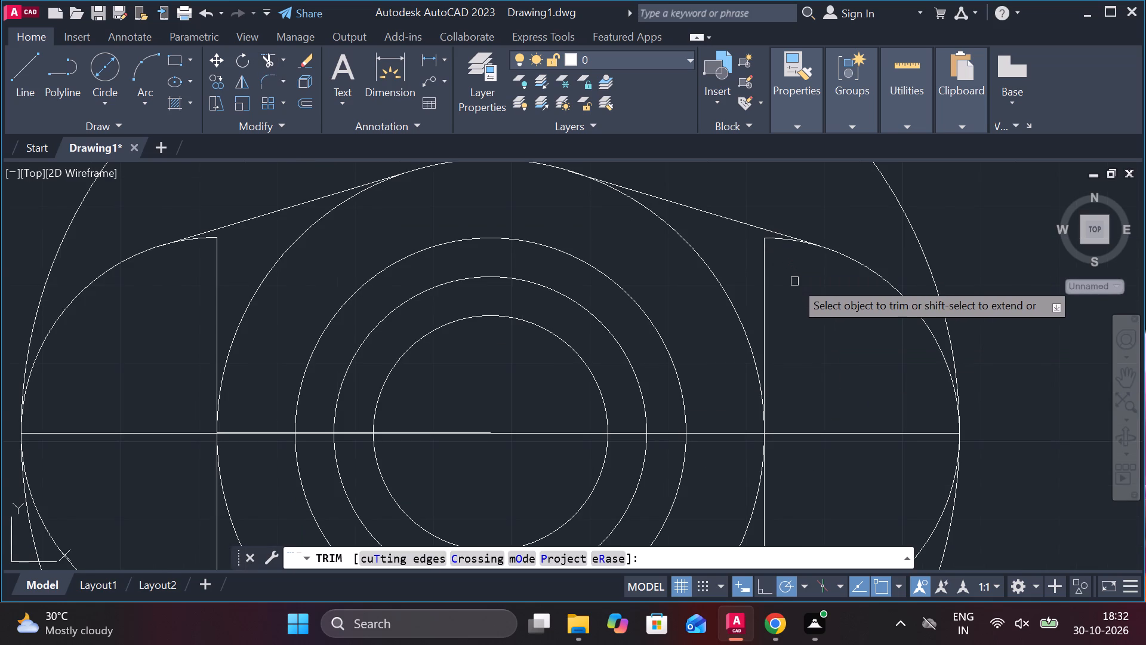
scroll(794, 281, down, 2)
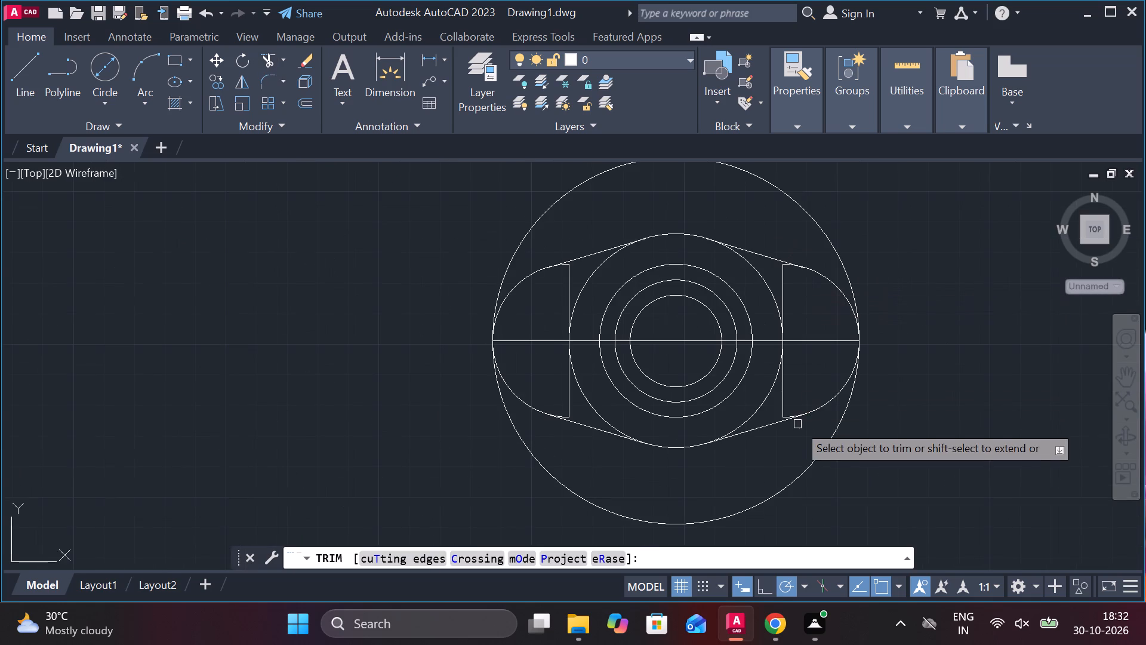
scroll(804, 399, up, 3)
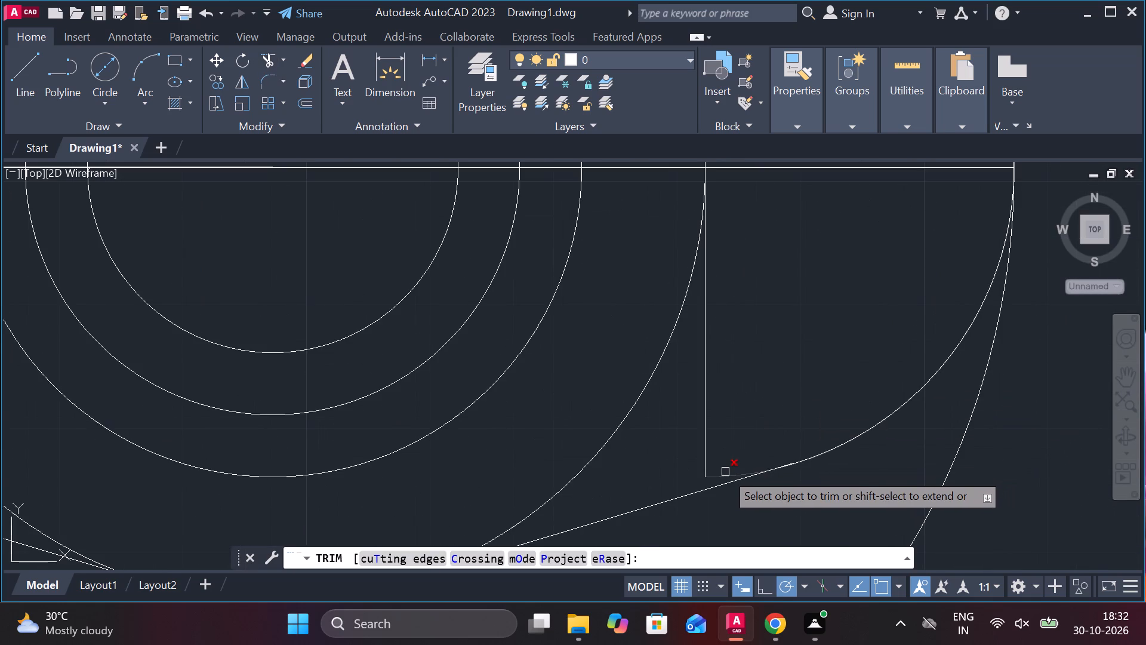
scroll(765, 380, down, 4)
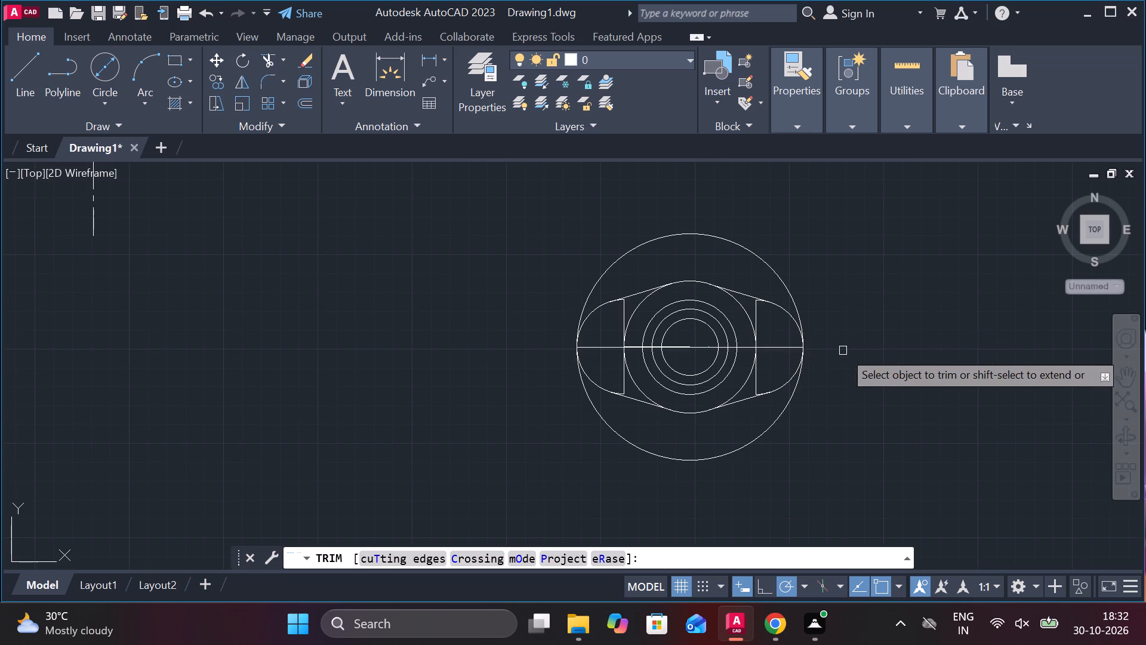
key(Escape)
Undo the mirror operation that created the upper-right tangent line.
key(ctrl+z)
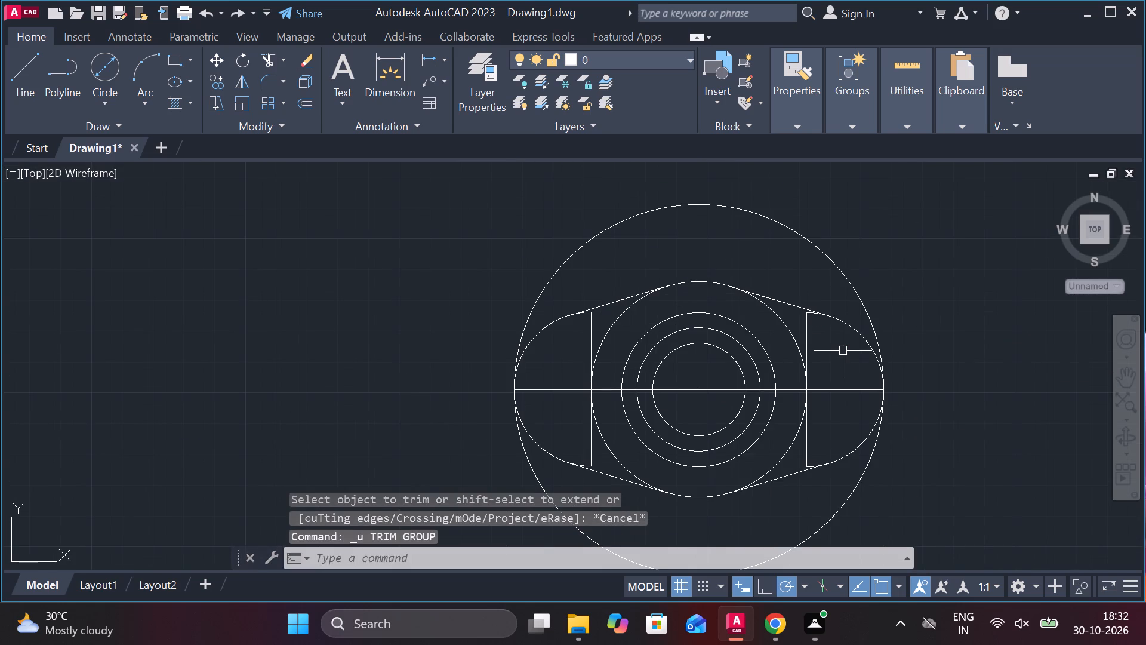
key(ctrl+z)
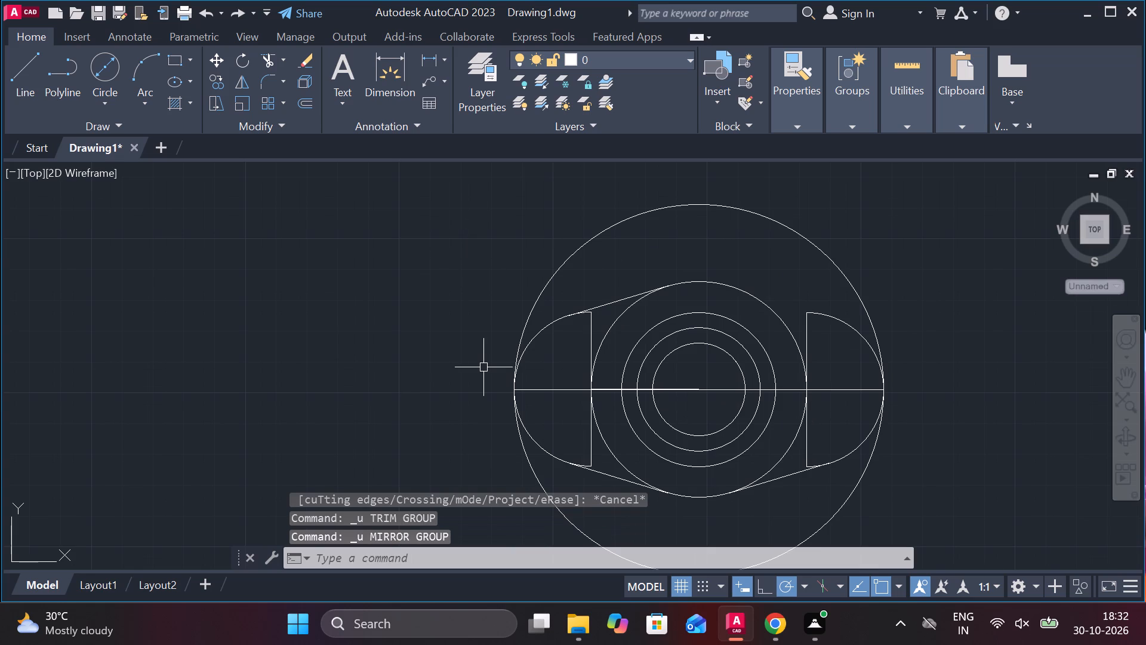
Draw a line tangent to the right end arc and to the second-largest circle on the upper-right side, using tan snaps.
key(l)
key(Return)
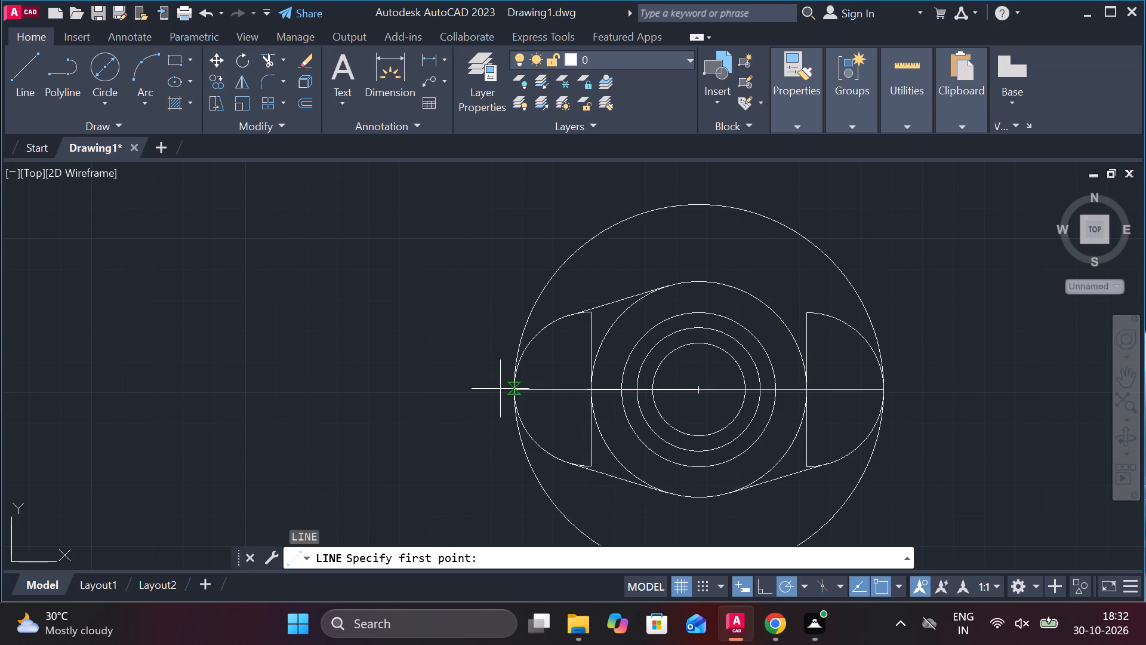
text(ta)
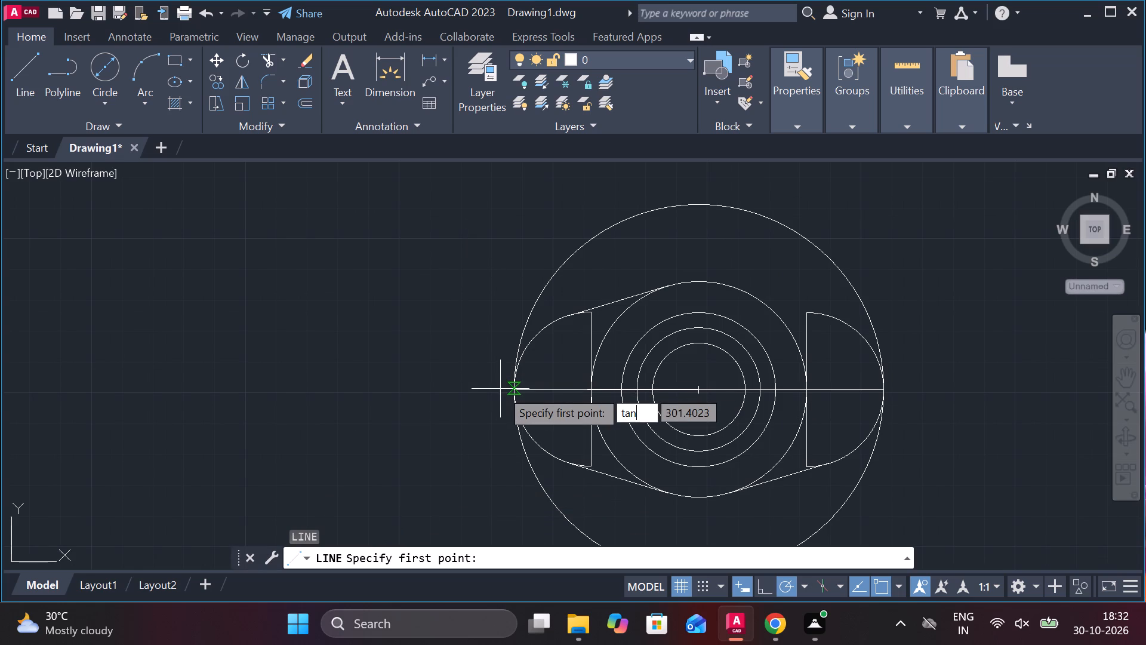
key(n)
key(Return)
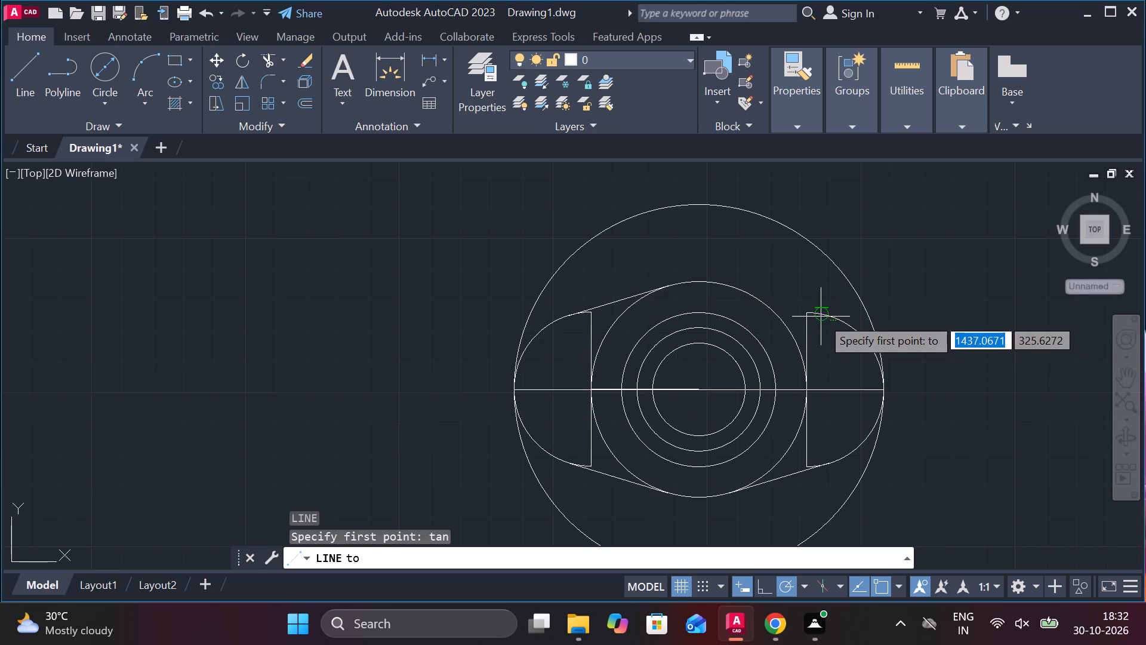
click(821, 317)
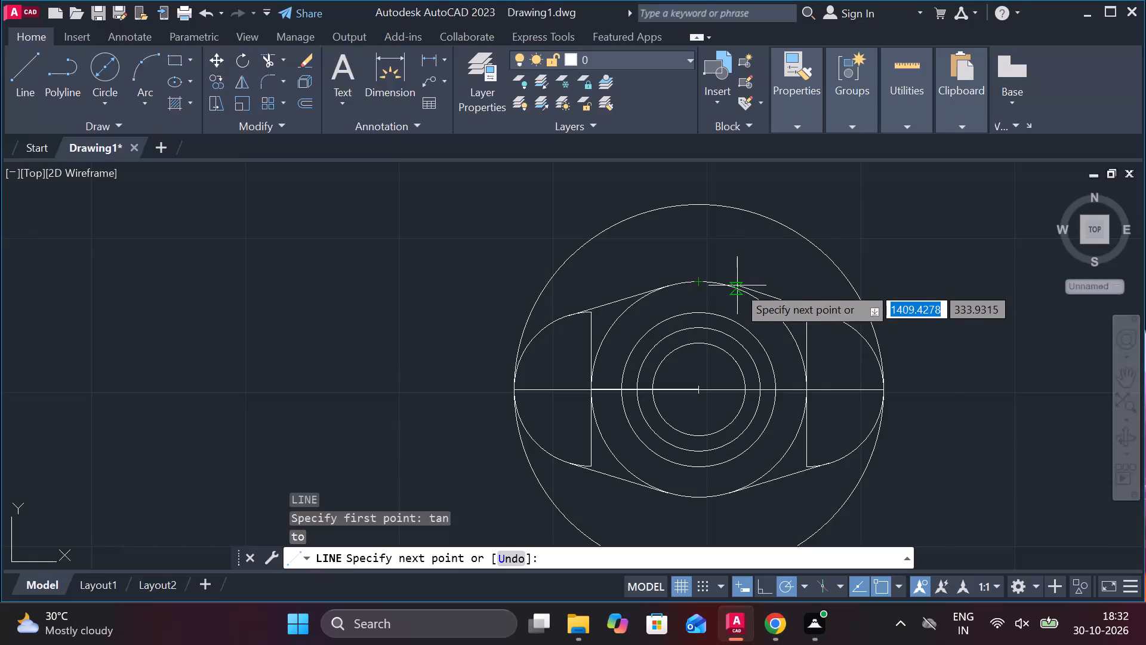
text(tan)
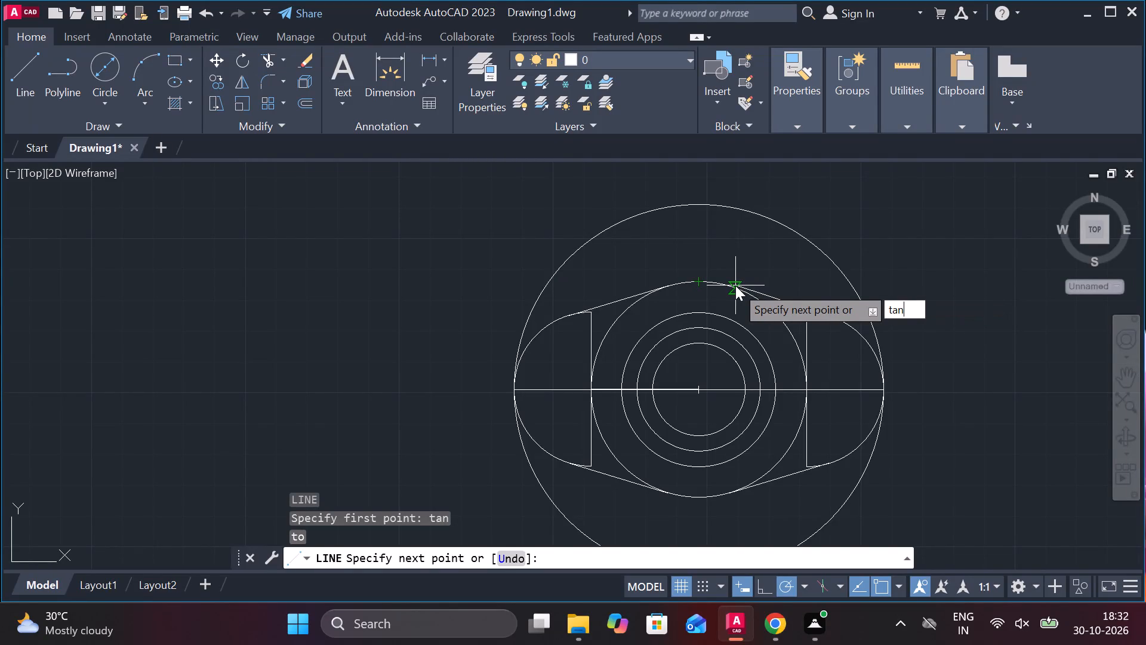
key(Return)
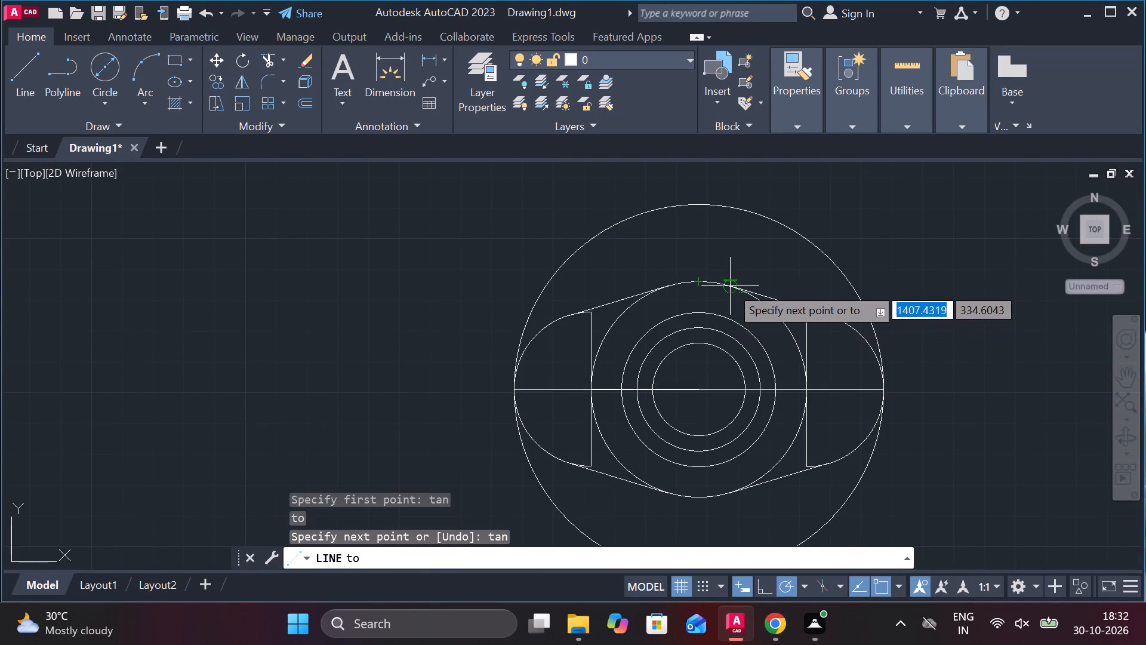
click(730, 286)
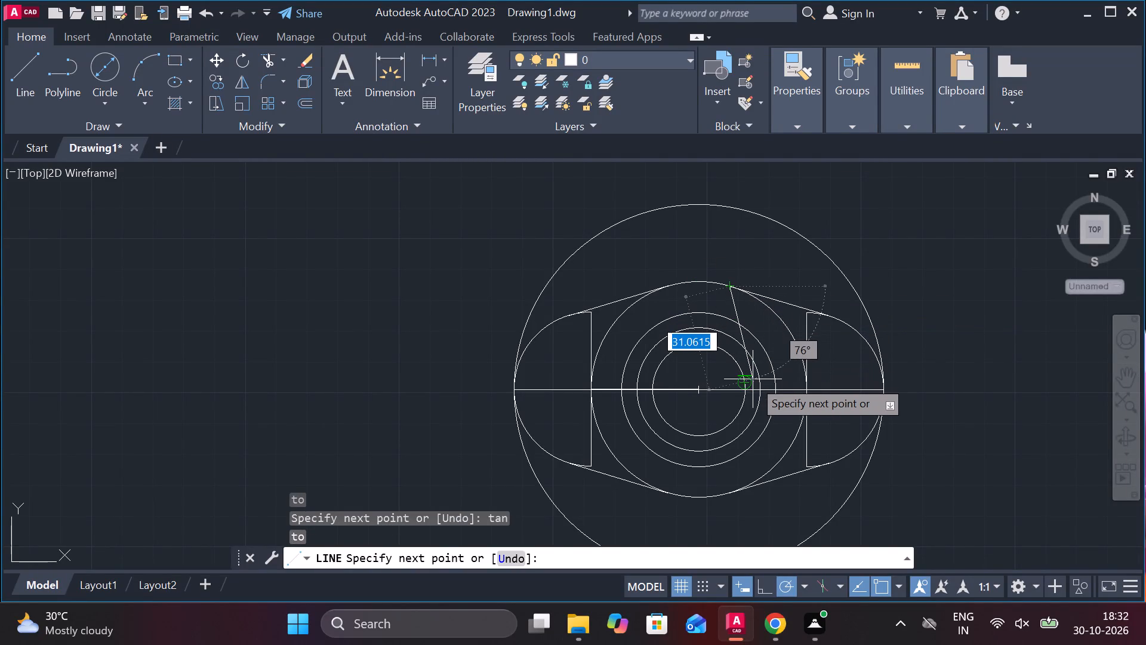
scroll(731, 308, up, 5)
key(Escape)
Trim away the left end's vertical line and the upper and lower arc stubs inside the left tangent lines.
scroll(734, 322, down, 3)
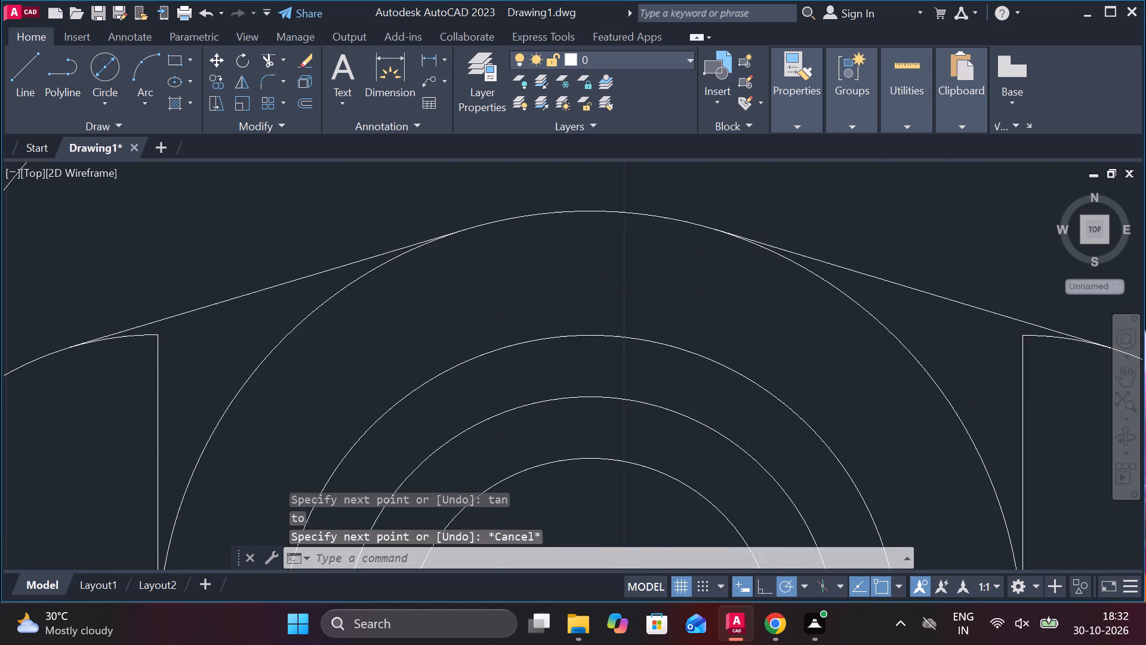
scroll(668, 307, down, 2)
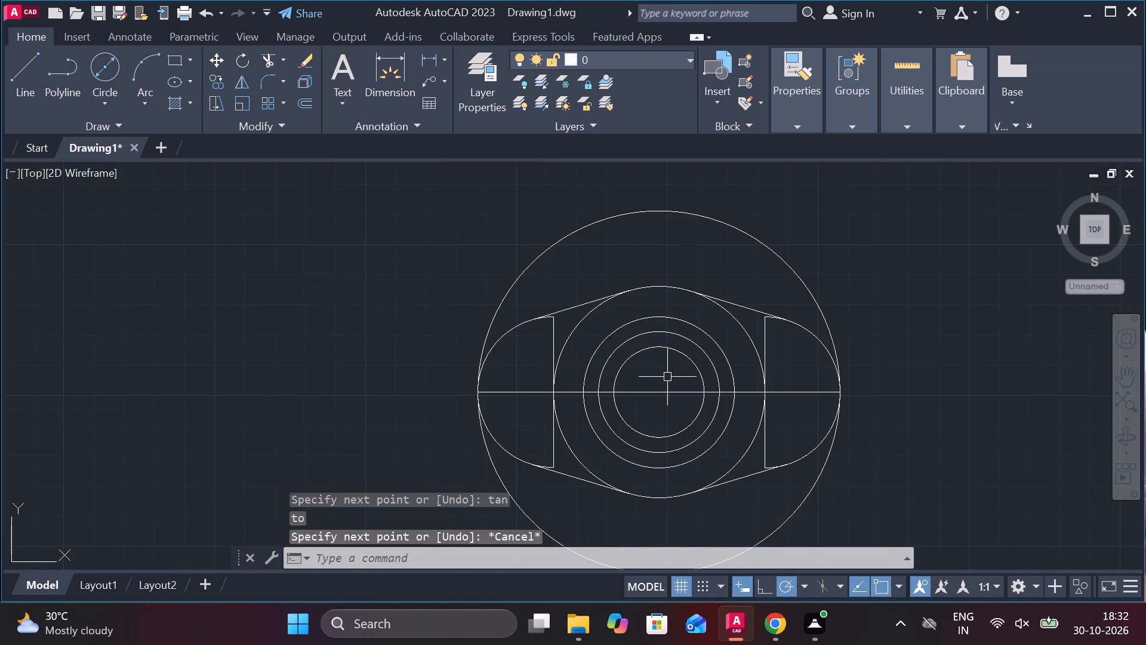
click(267, 62)
scroll(548, 336, up, 4)
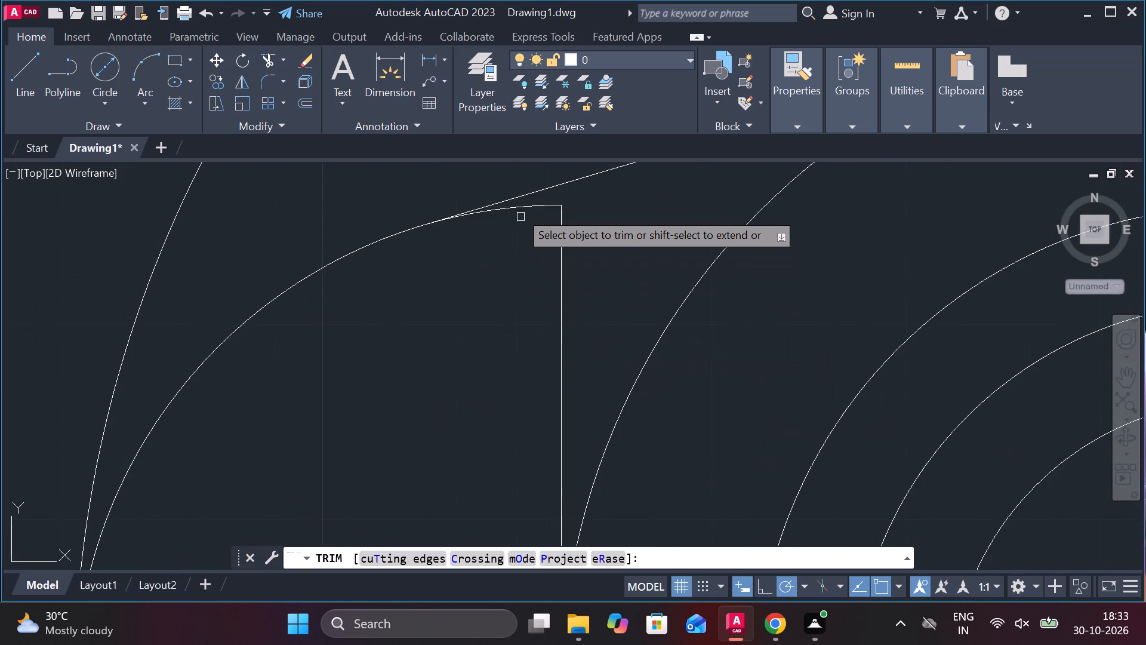
click(519, 208)
click(566, 214)
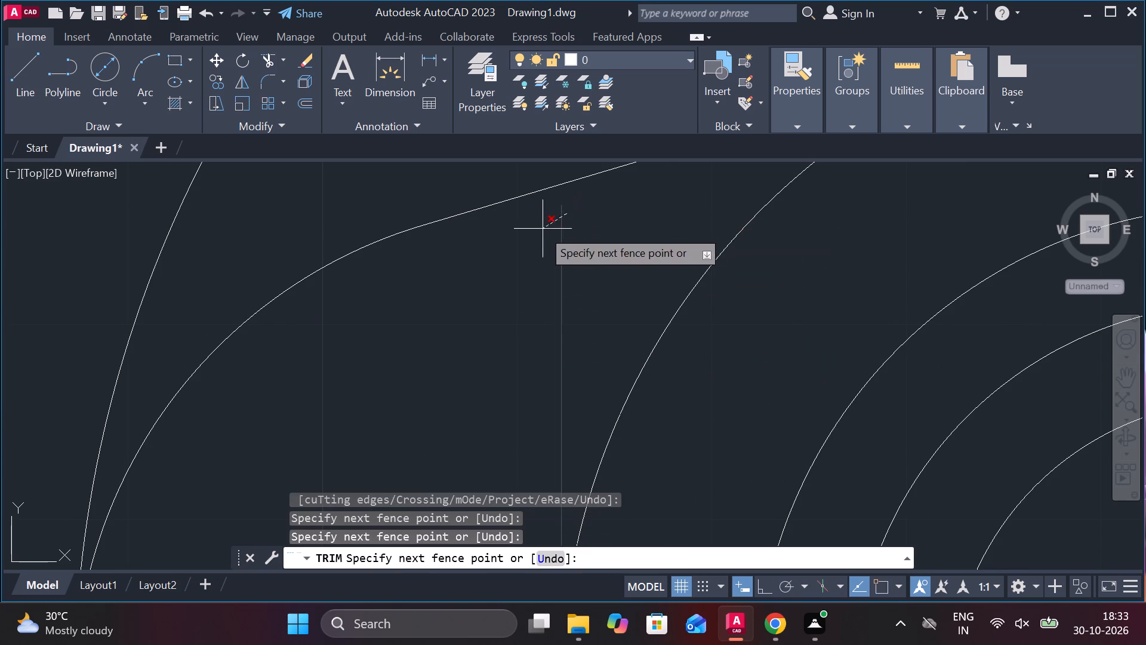
click(541, 229)
scroll(555, 259, down, 4)
scroll(556, 386, up, 3)
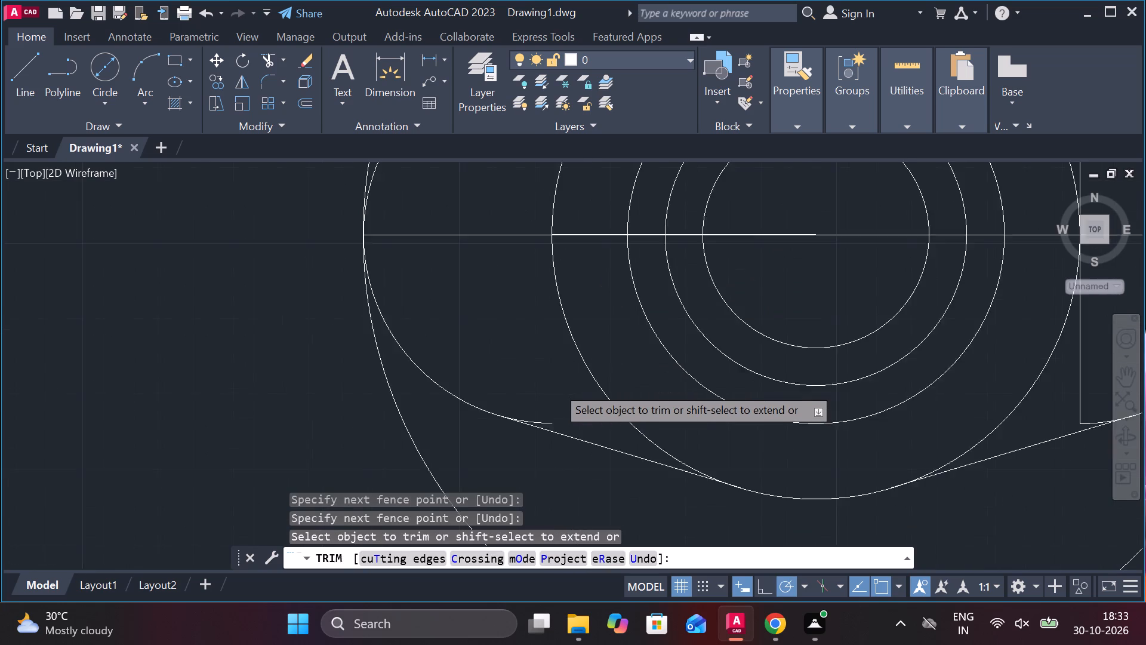
click(547, 445)
scroll(548, 407, down, 2)
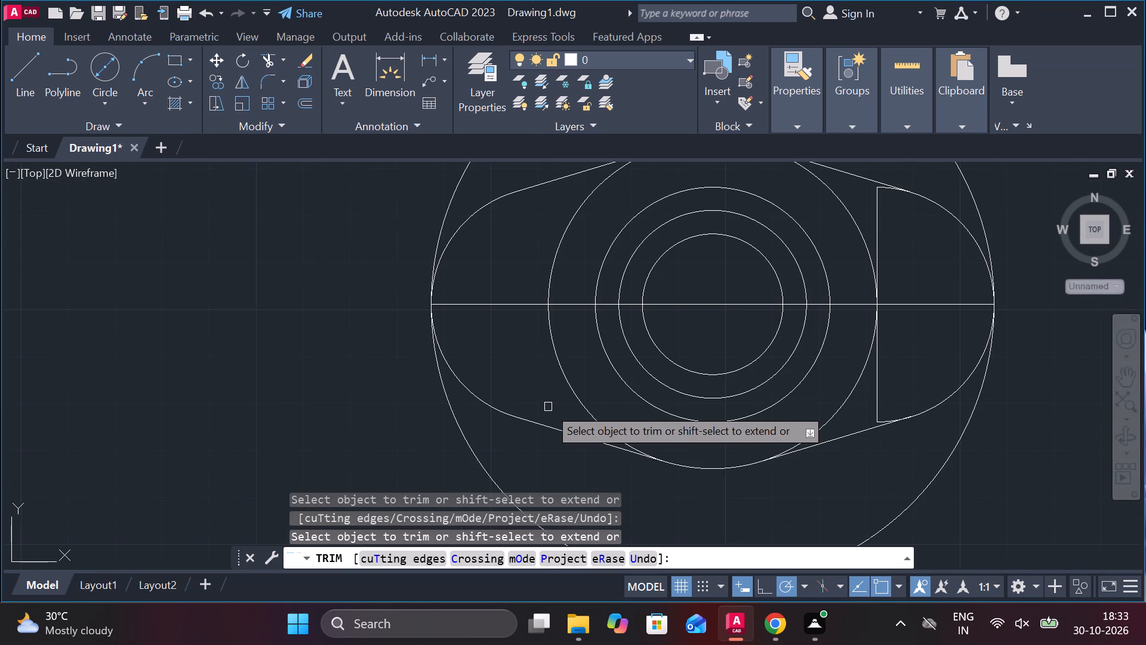
scroll(556, 440, up, 4)
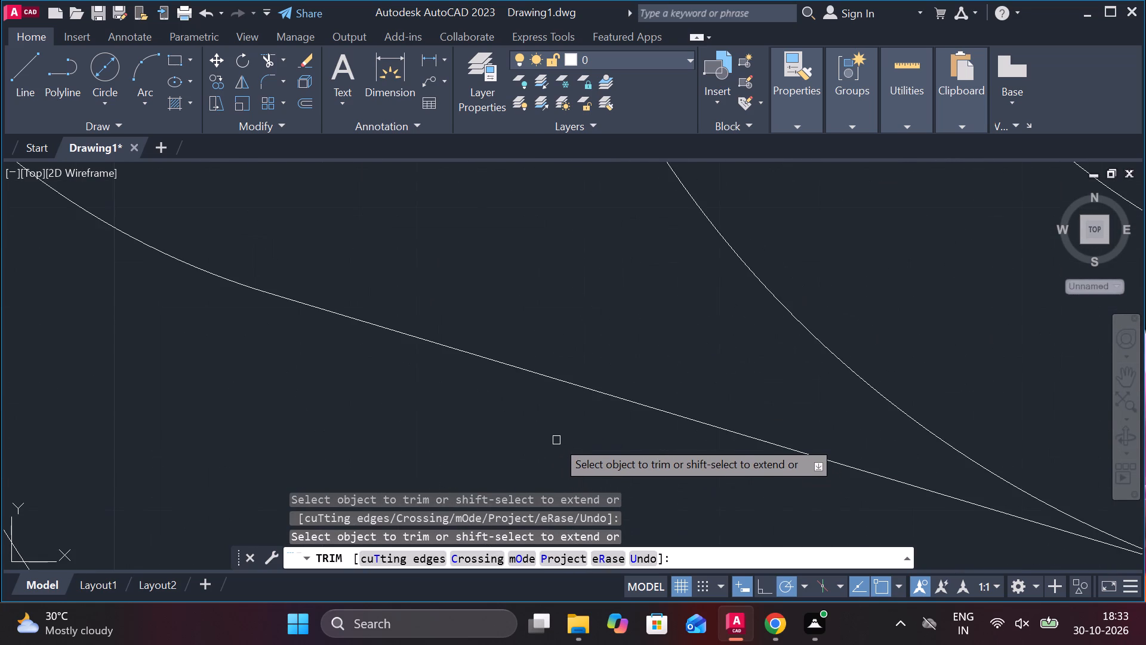
scroll(556, 440, down, 4)
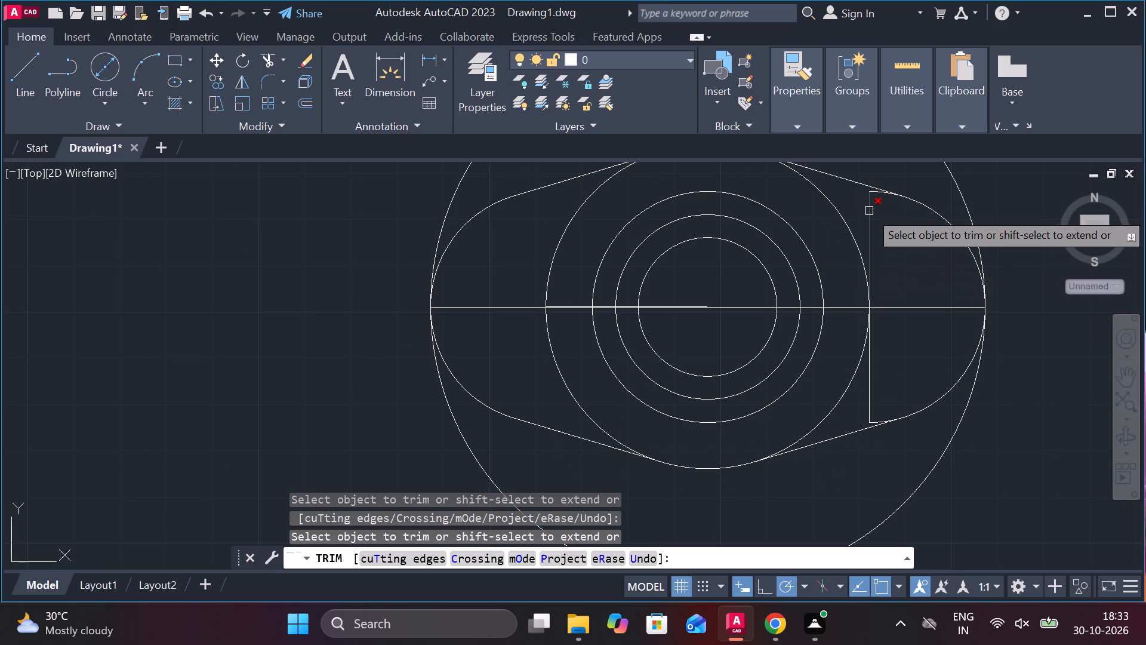
Trim away the right end's vertical line, both arc stubs and the lower-right tangent line's overshoot past the arc.
click(869, 211)
scroll(879, 200, up, 3)
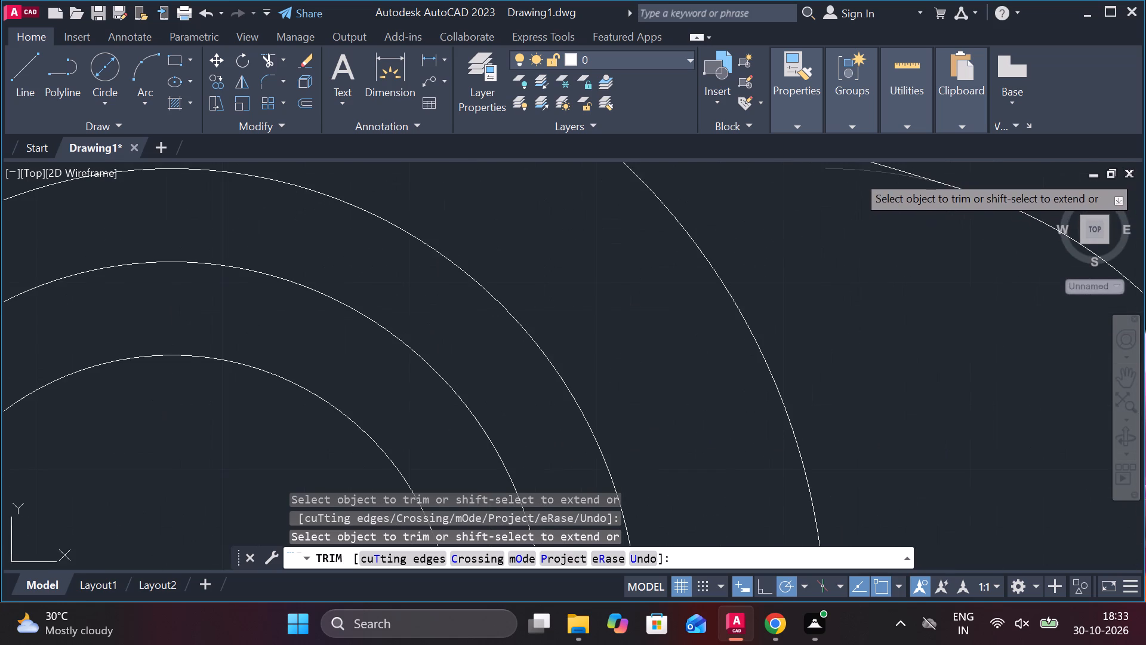
click(857, 174)
scroll(861, 257, down, 4)
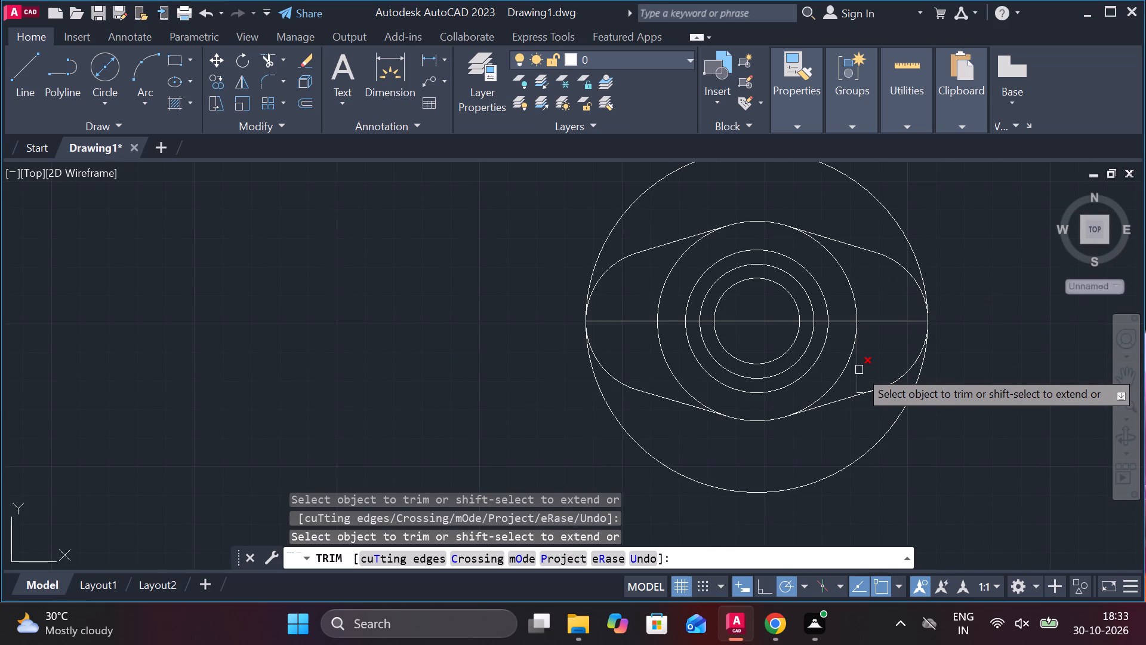
click(859, 370)
scroll(859, 370, up, 4)
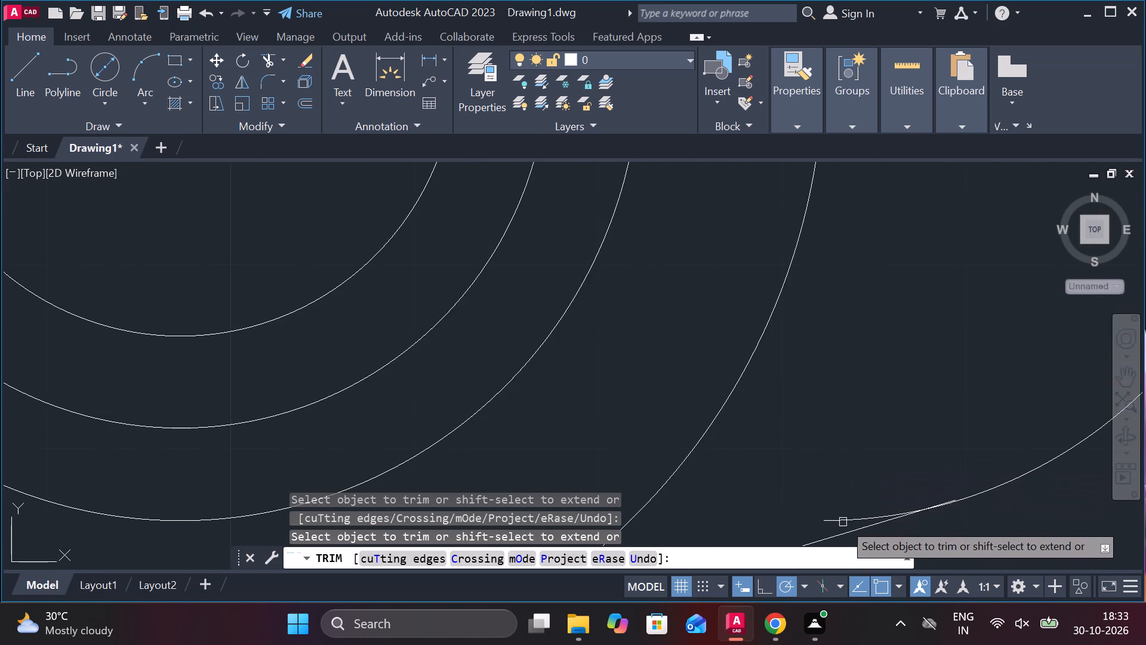
click(843, 522)
scroll(966, 508, up, 4)
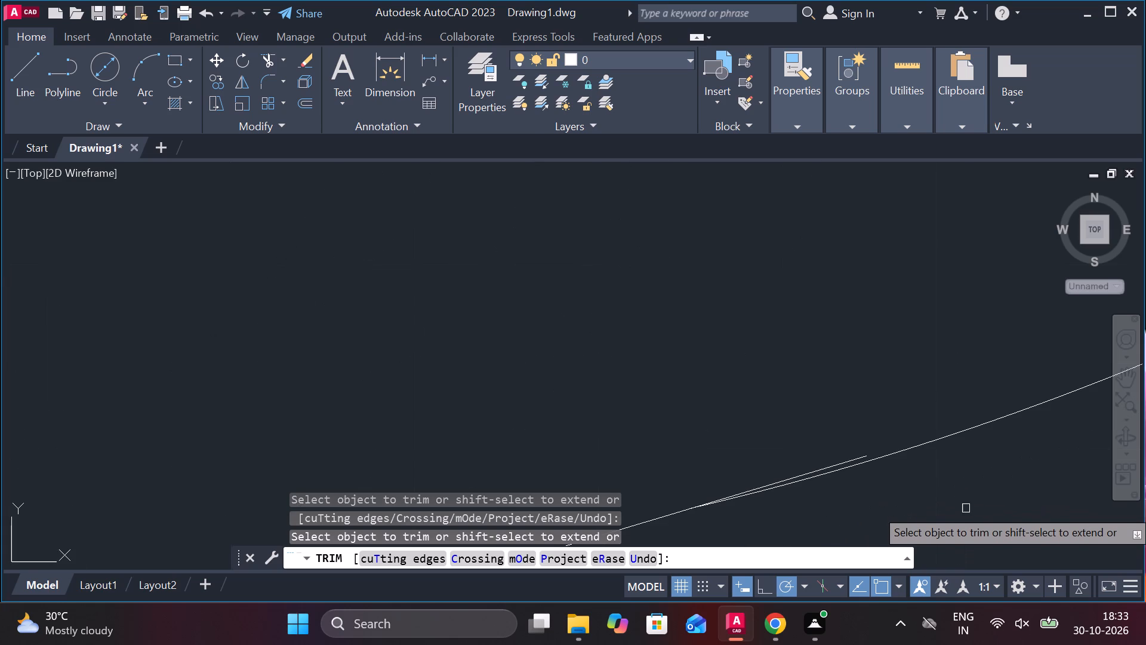
click(846, 457)
scroll(848, 408, down, 5)
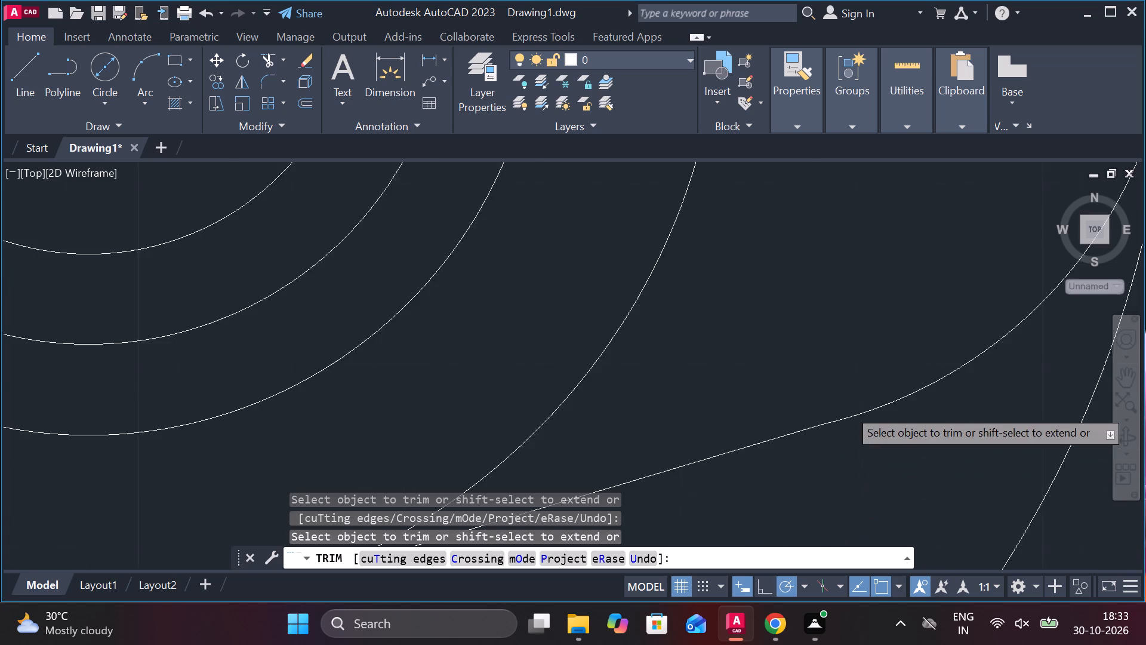
scroll(769, 426, down, 4)
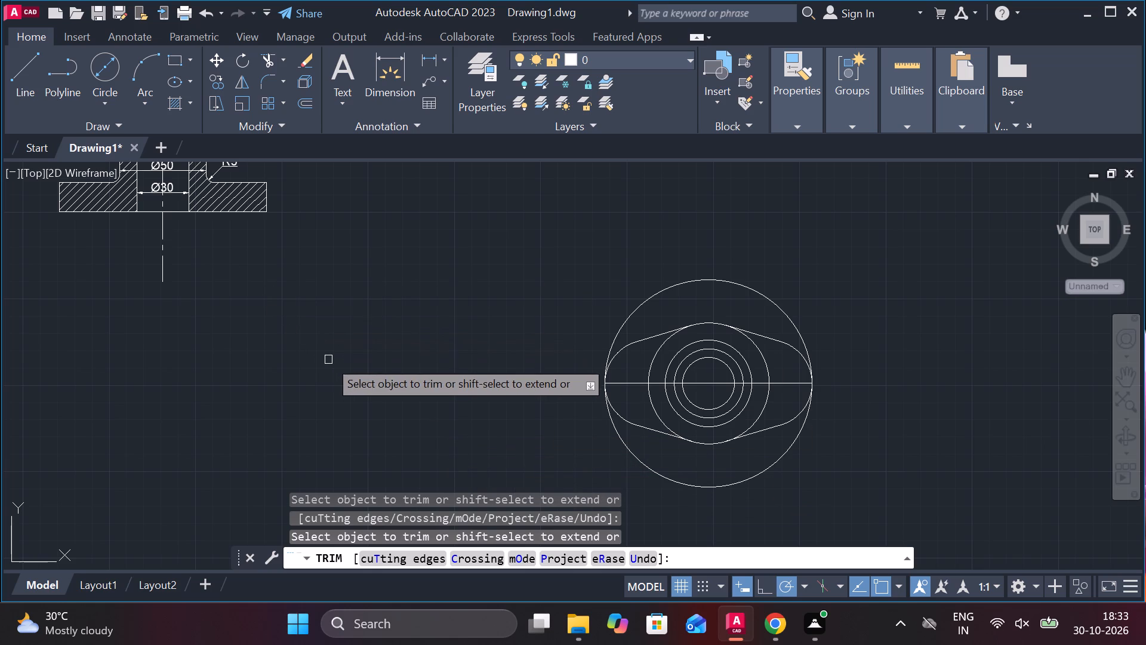
key(Escape)
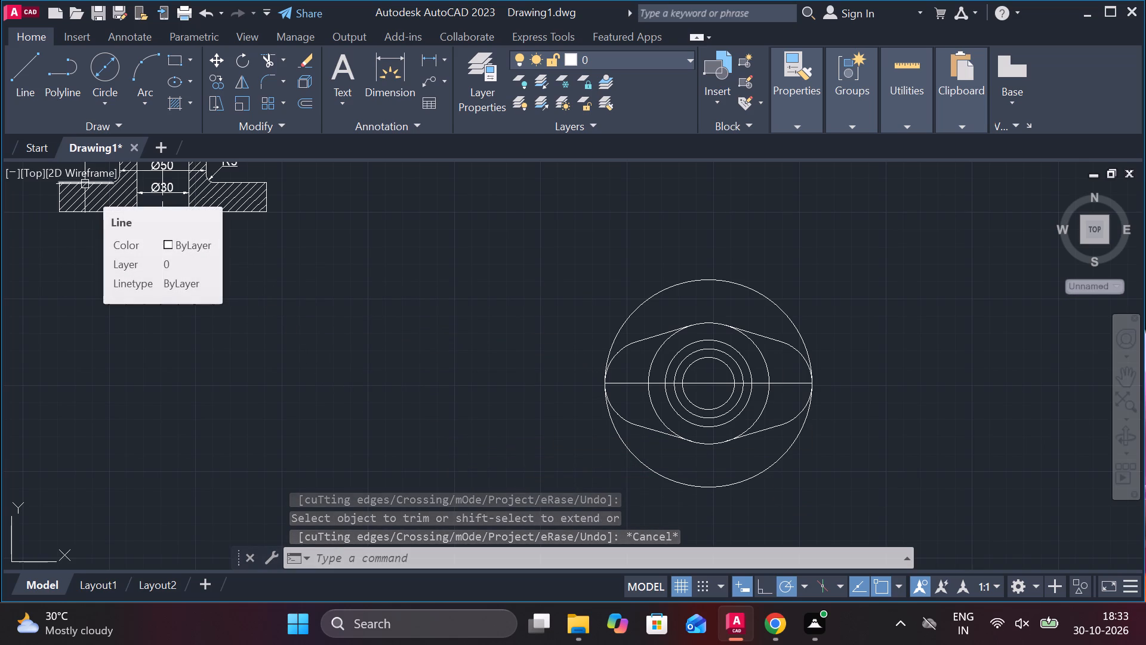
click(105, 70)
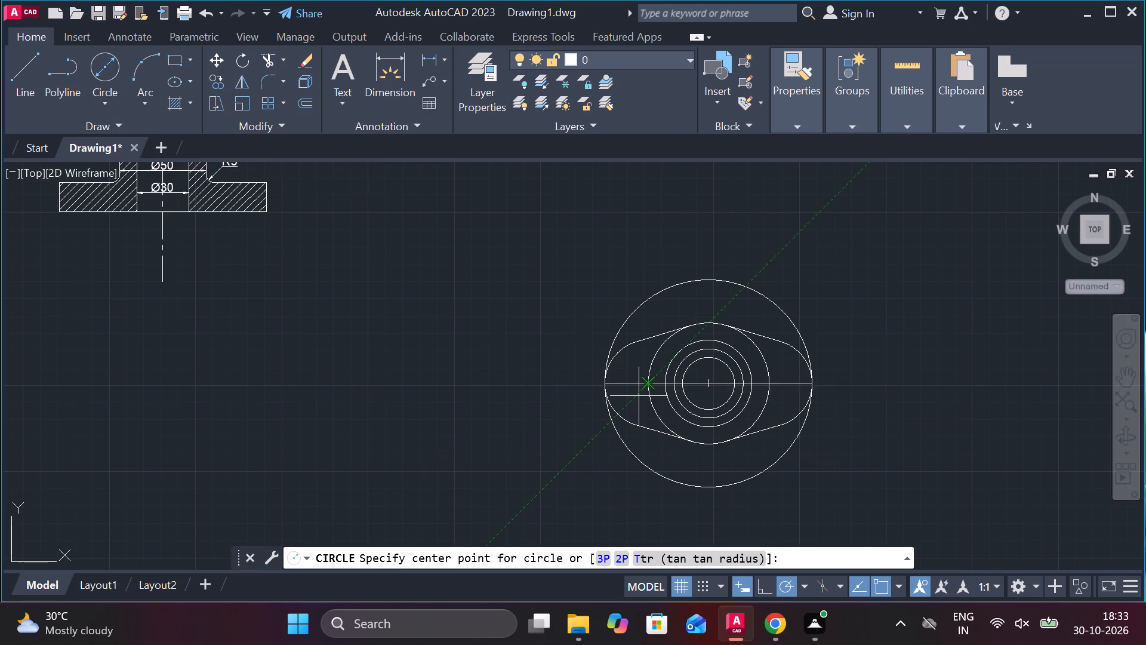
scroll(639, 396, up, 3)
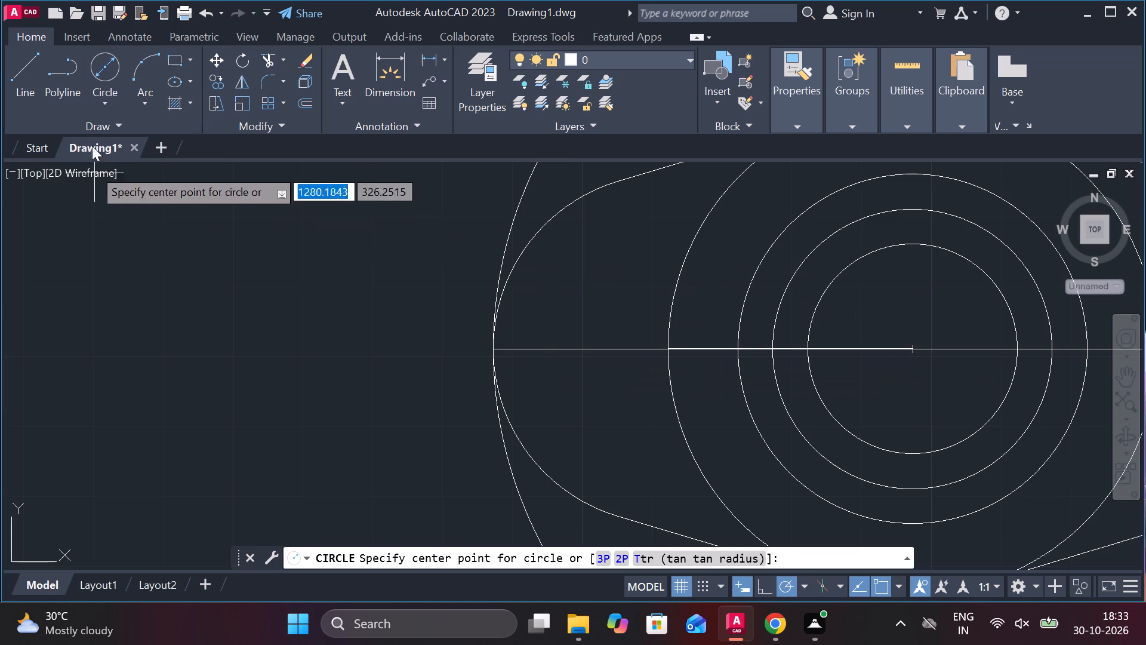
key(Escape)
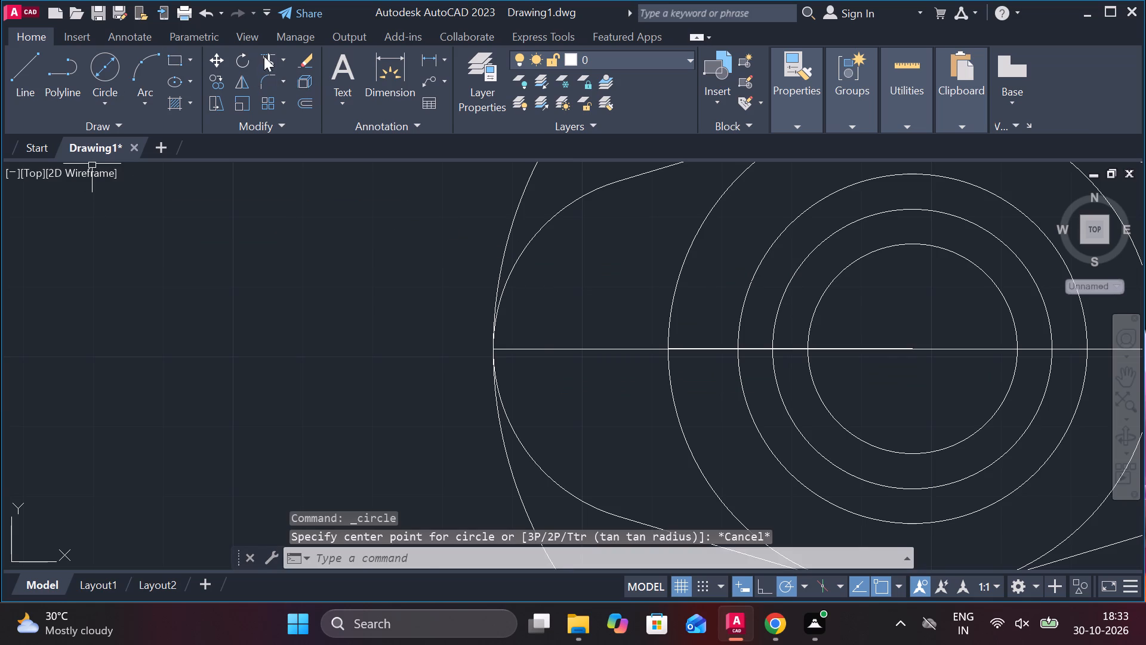
Trim the left and right portions of the second-largest circle between the tangent lines, keeping its top and bottom arcs.
click(266, 53)
click(672, 290)
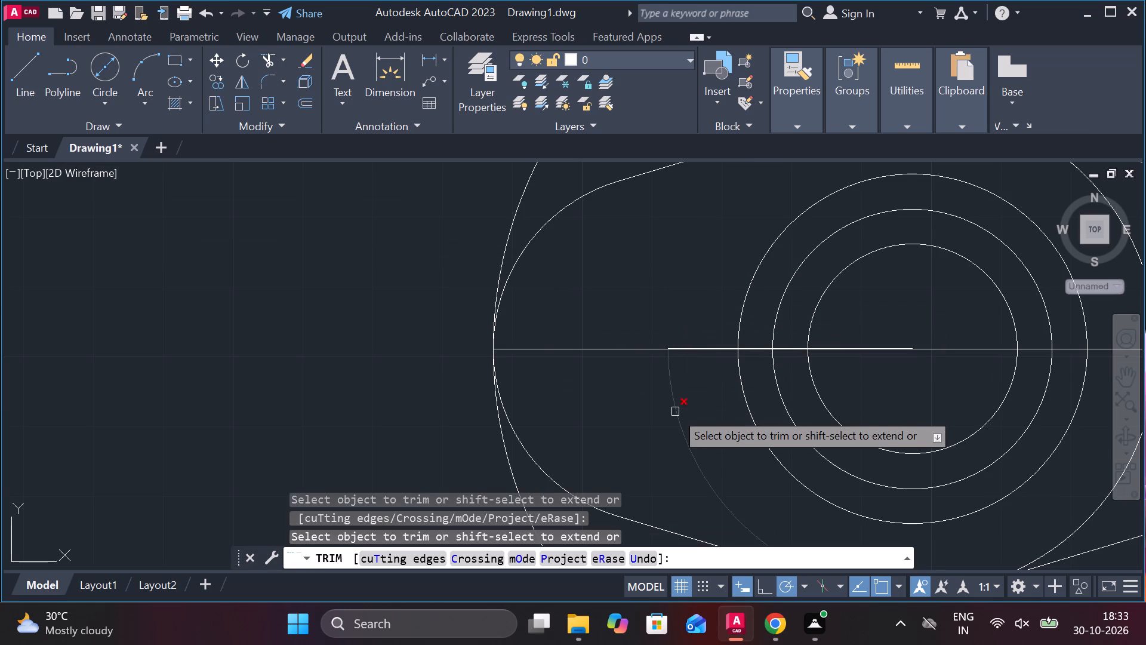
click(675, 411)
scroll(667, 406, down, 3)
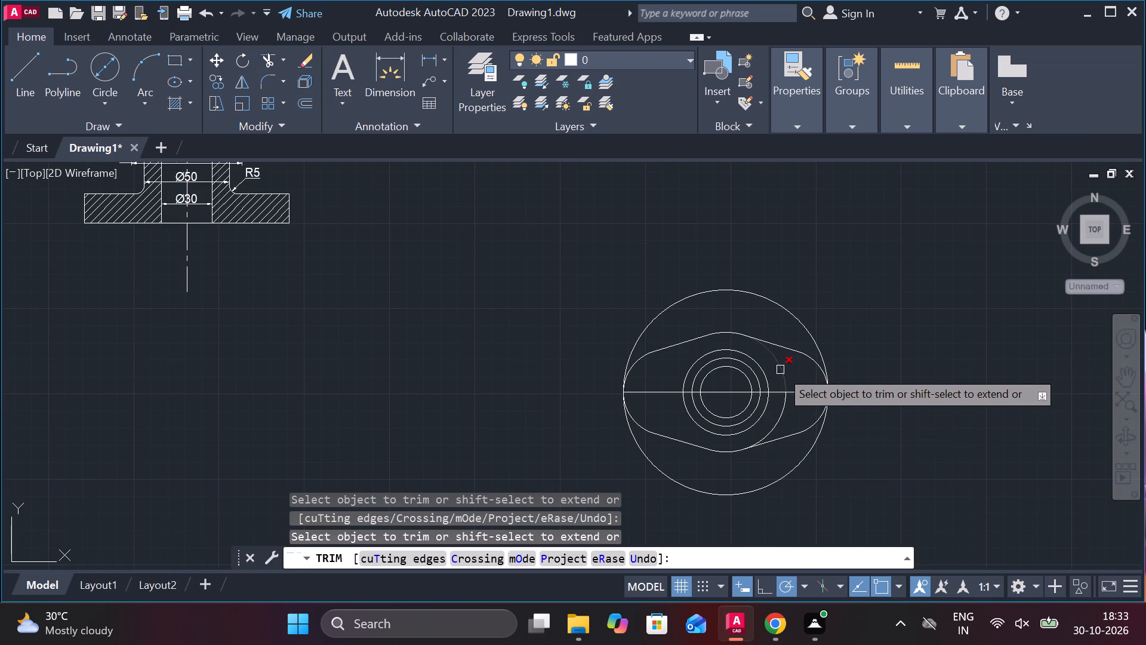
click(780, 370)
click(783, 418)
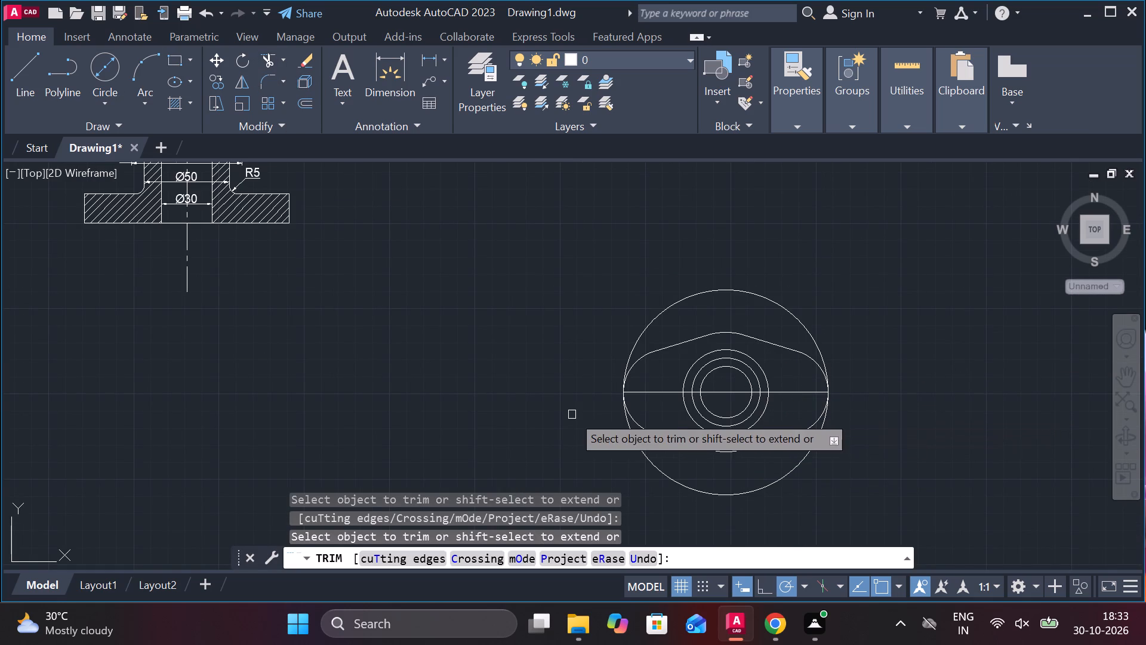
key(Escape)
scroll(658, 392, up, 3)
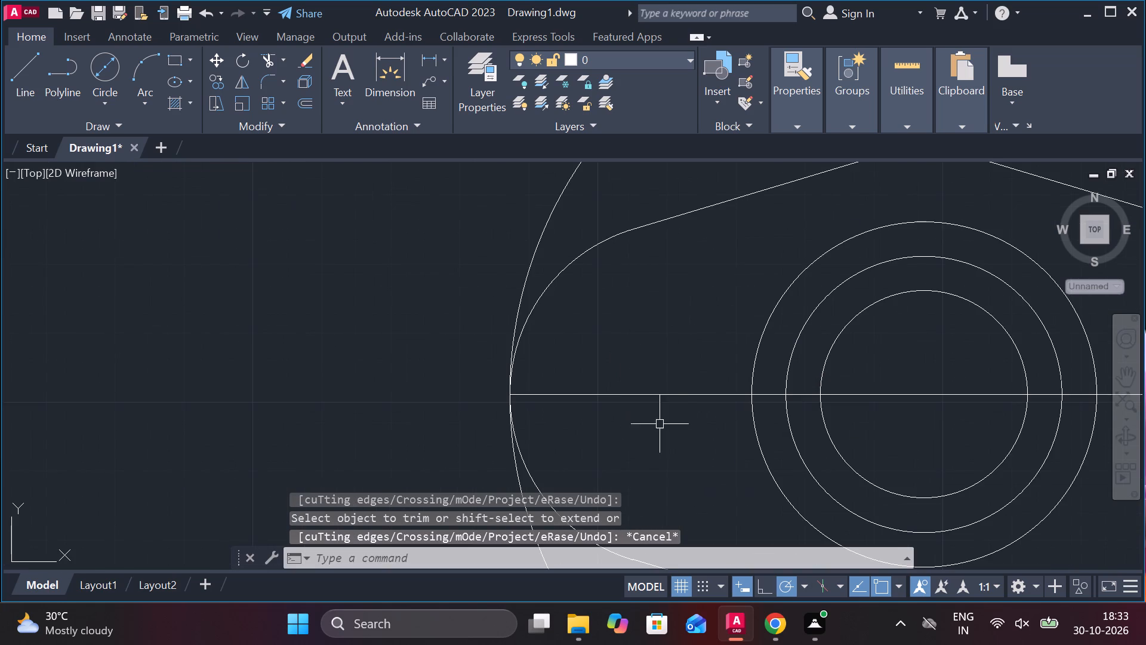
Draw two concentric circles of diameter 9 and 8.5 on the horizontal centre line, between the left end arc and the central circles.
click(104, 69)
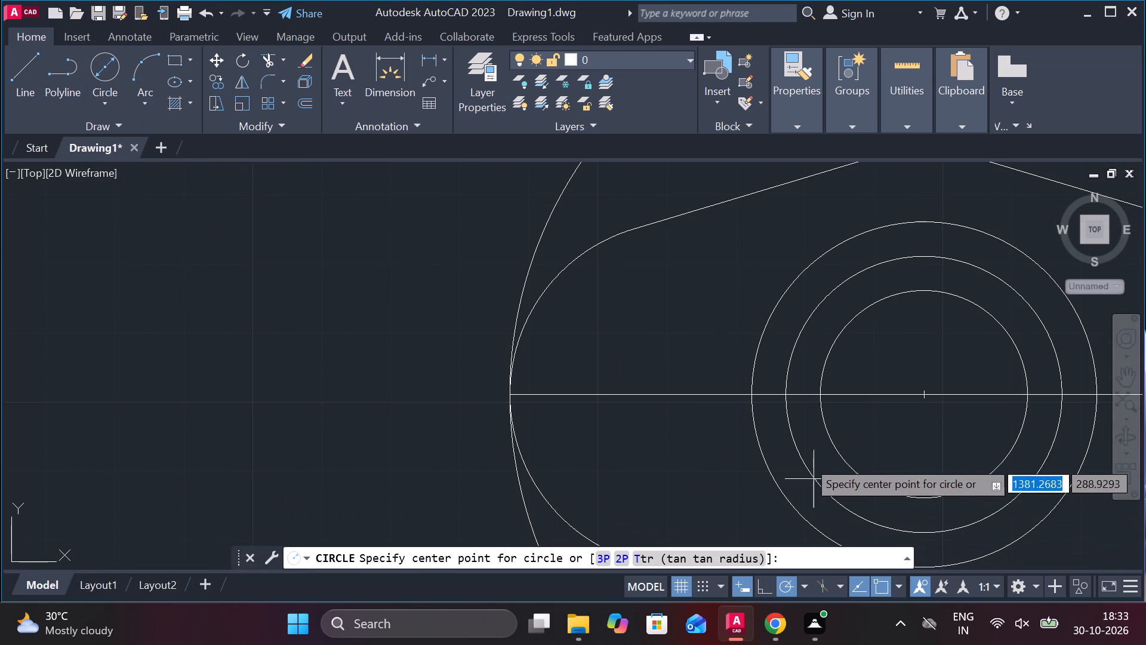
click(684, 395)
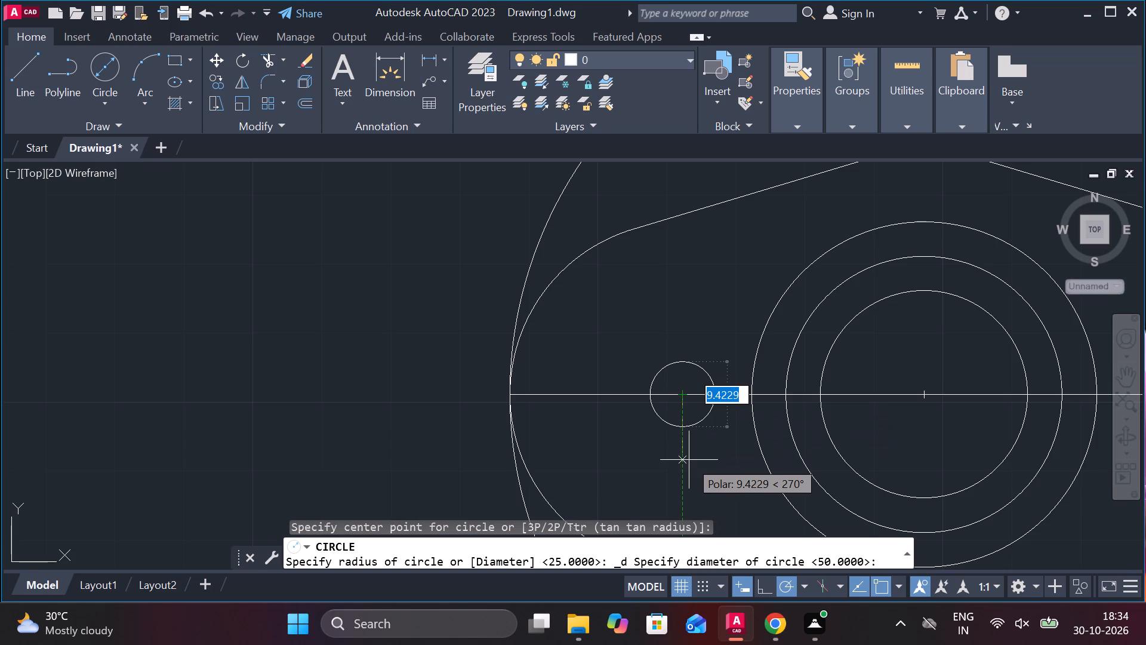
key(9)
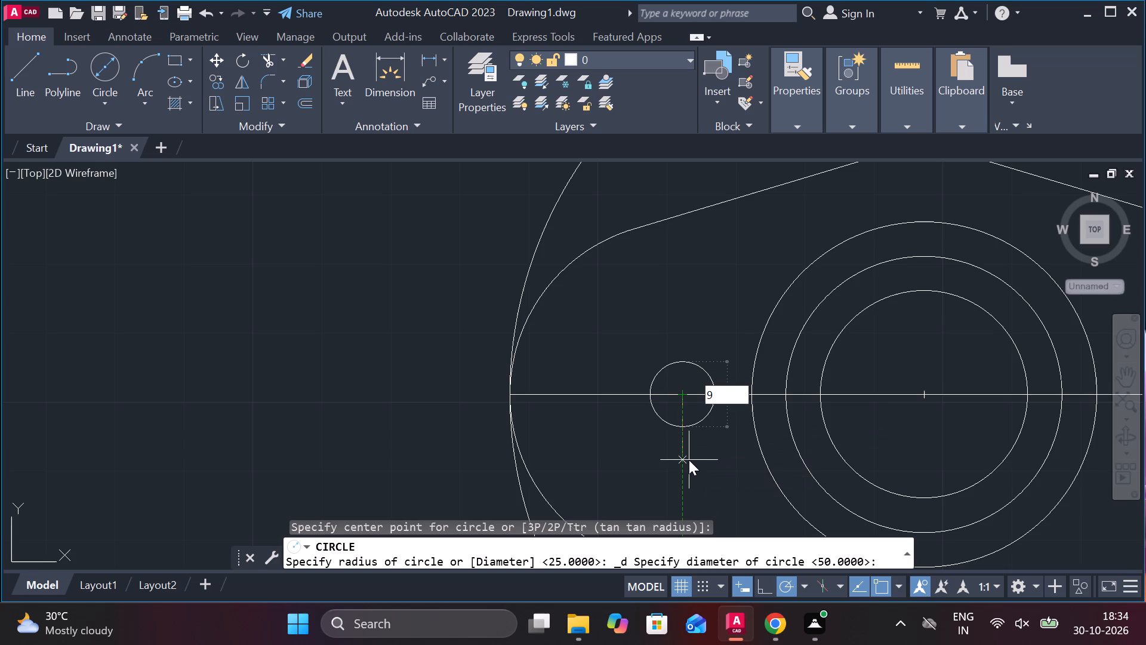
key(Return)
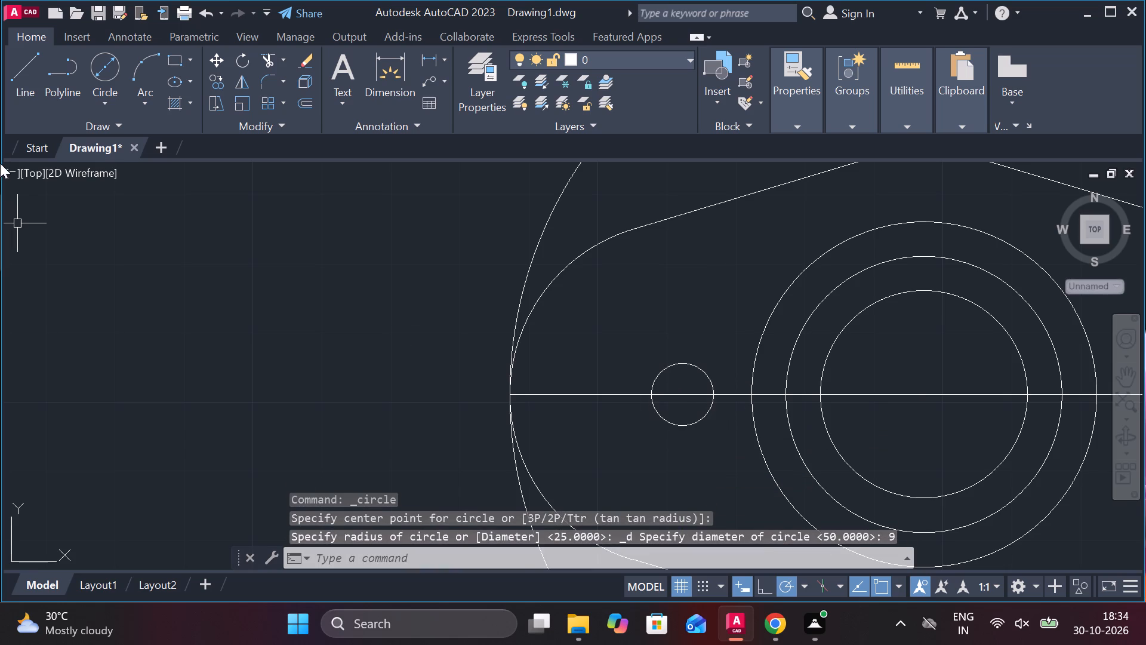
click(109, 63)
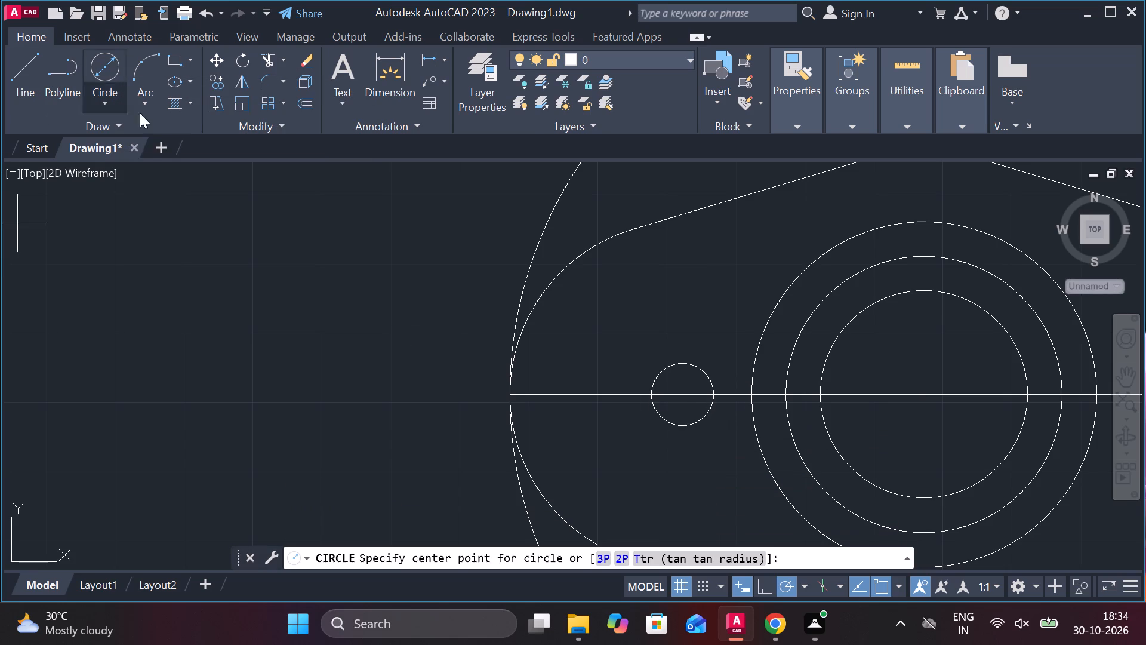
click(685, 394)
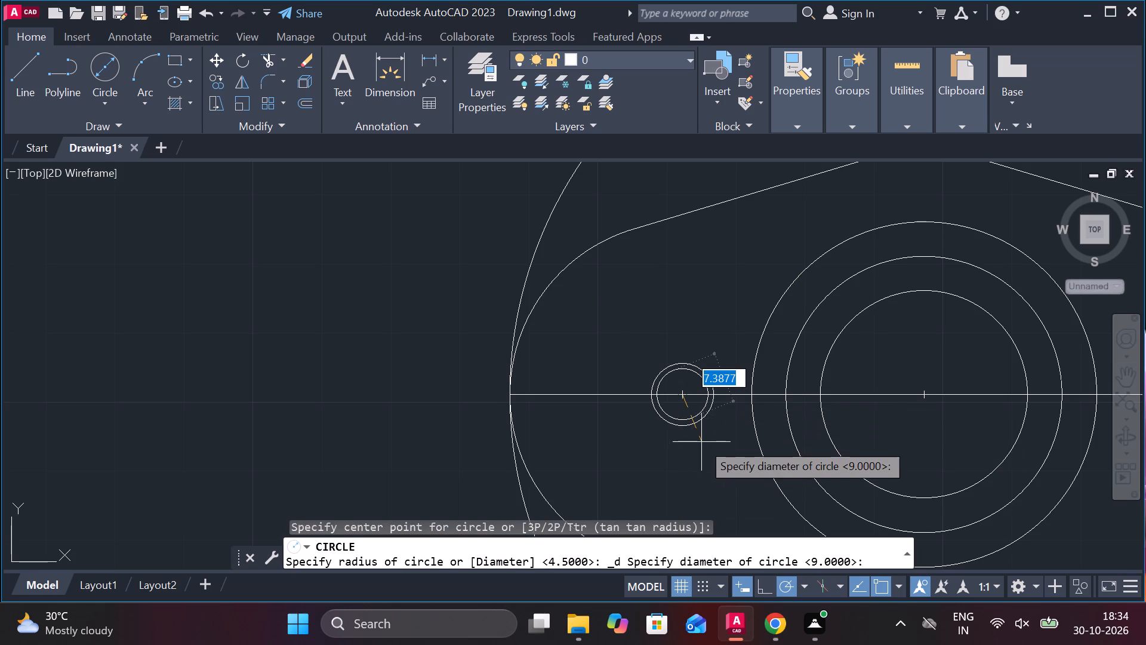
text(8.5)
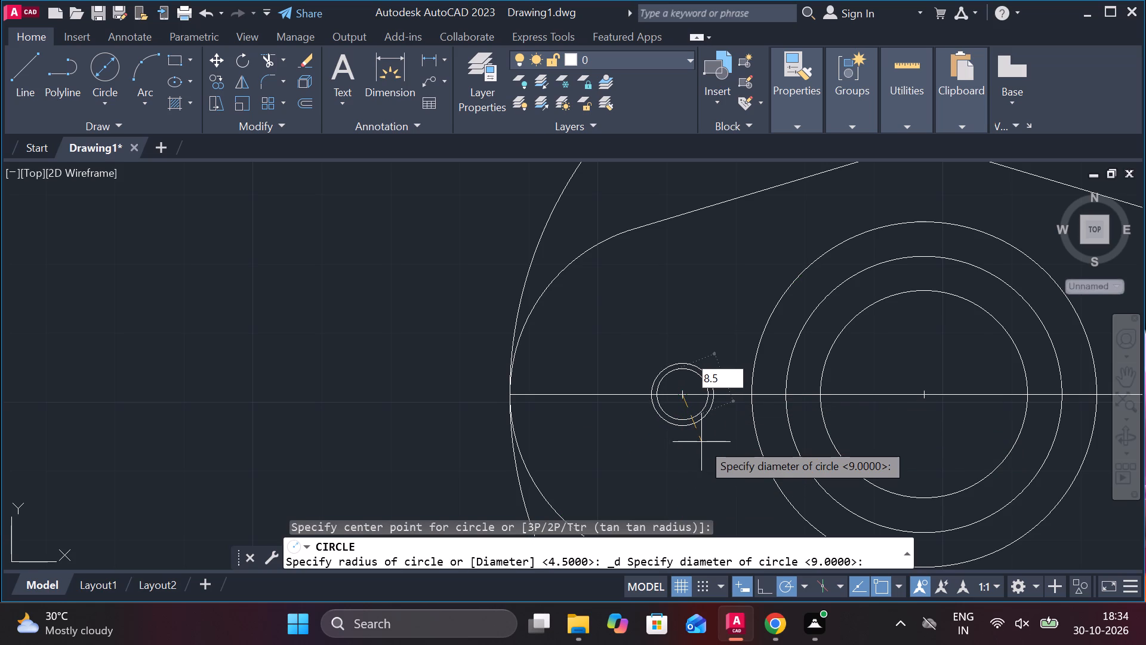
key(Return)
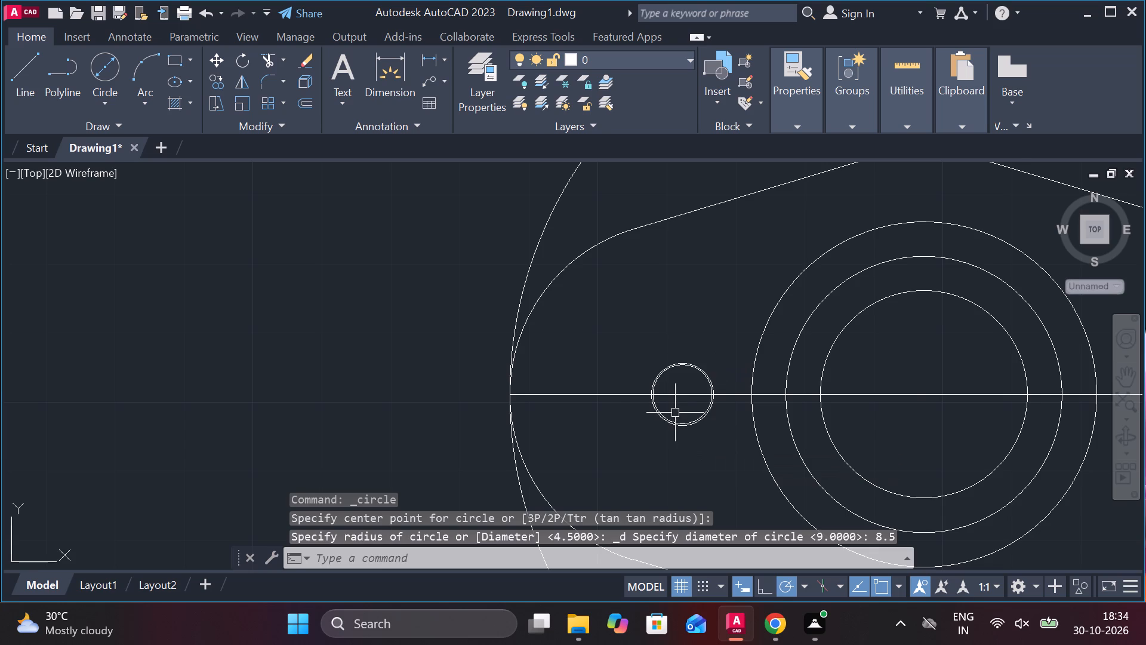
Set the linetype of the left hole's outer circle to DASHED.
scroll(675, 410, up, 3)
scroll(675, 410, down, 3)
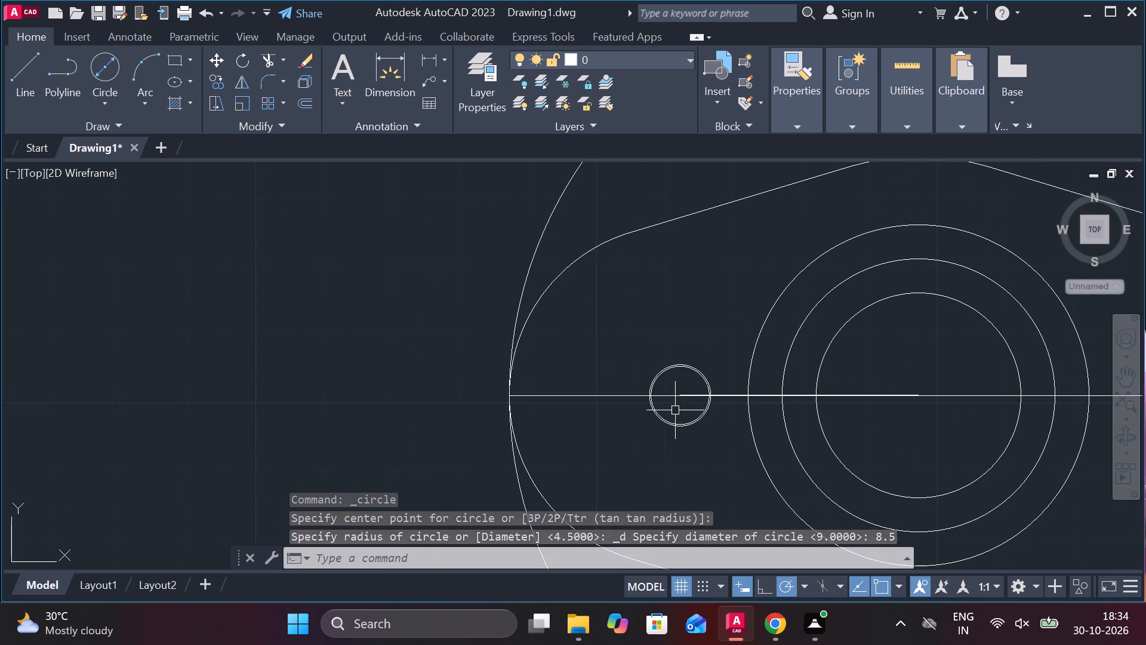
scroll(618, 397, up, 2)
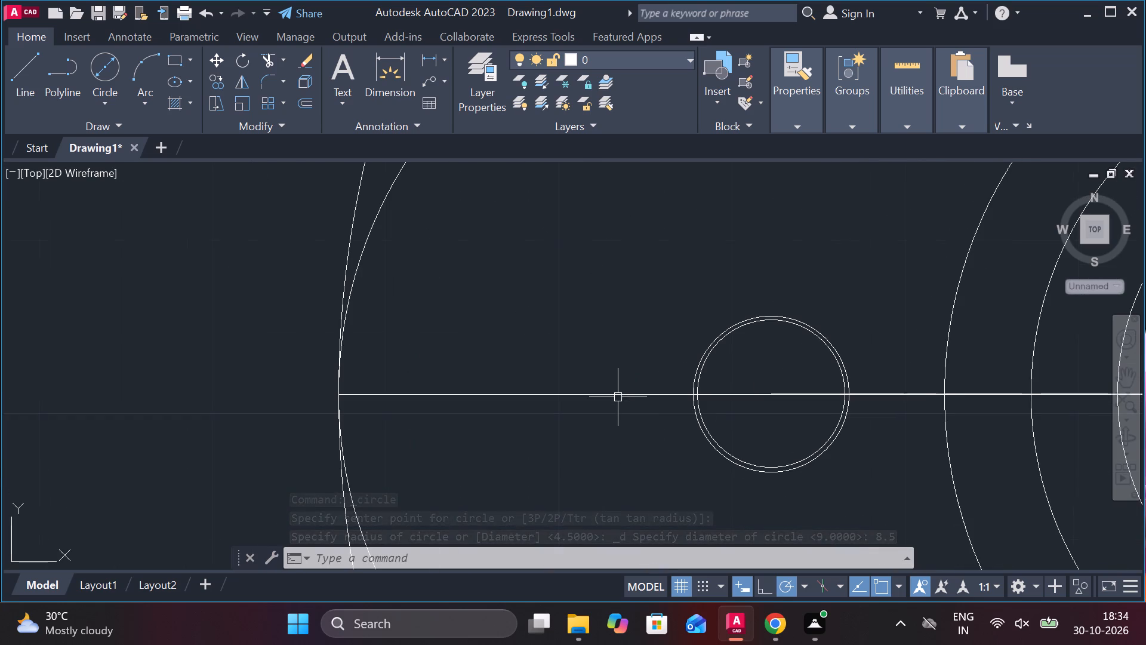
key(Escape)
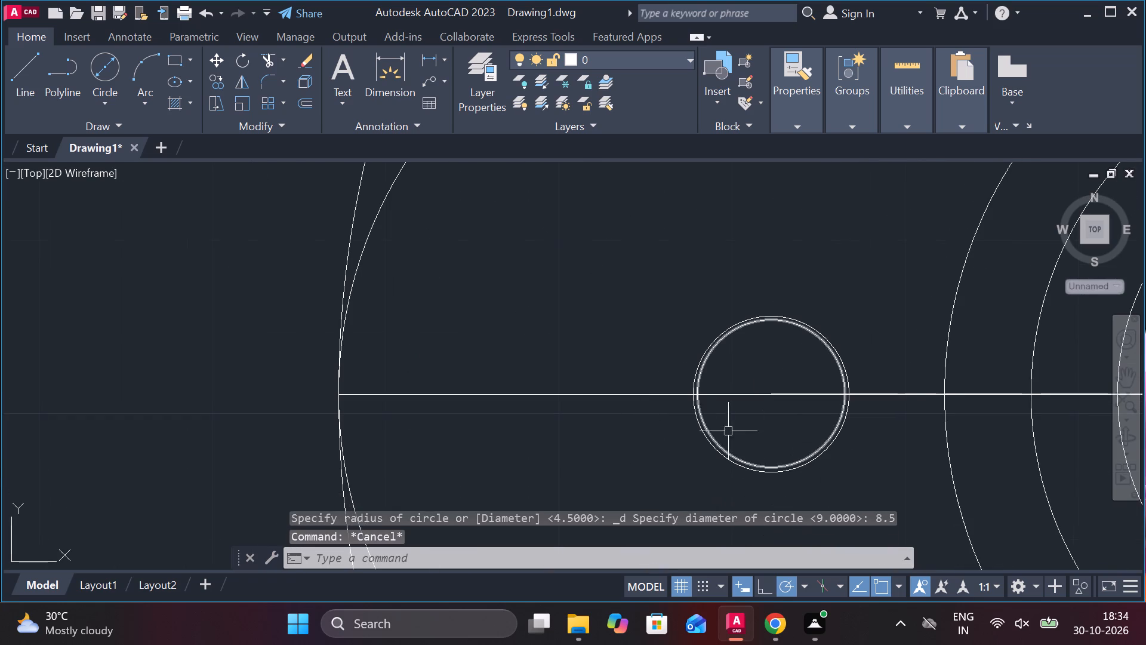
scroll(713, 337, up, 2)
click(718, 337)
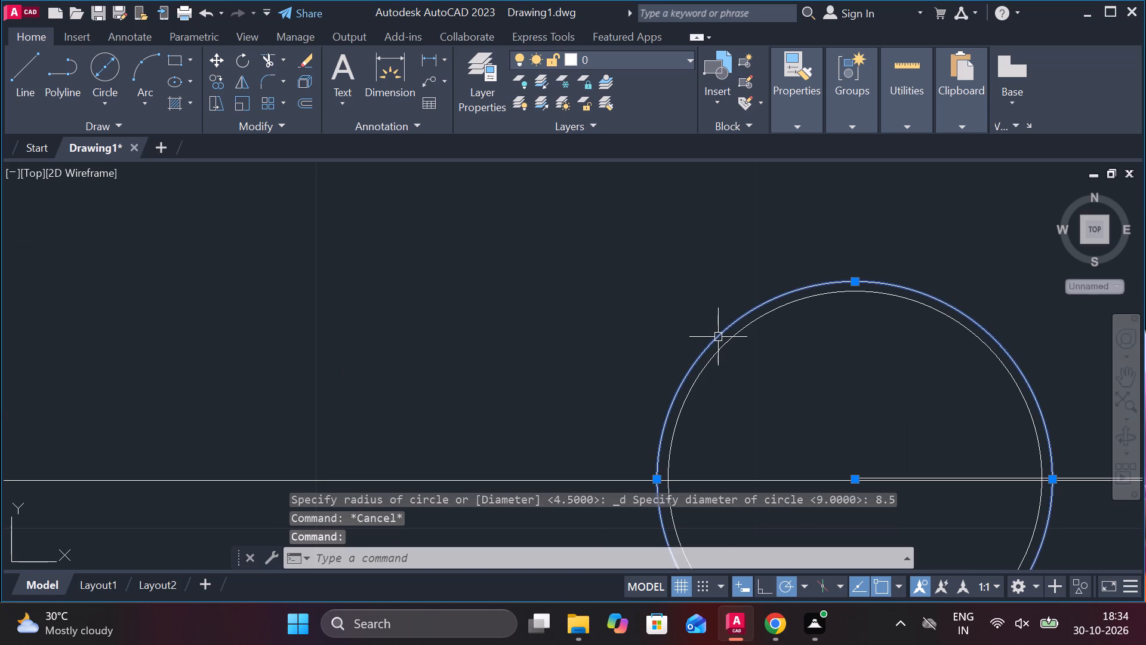
click(802, 122)
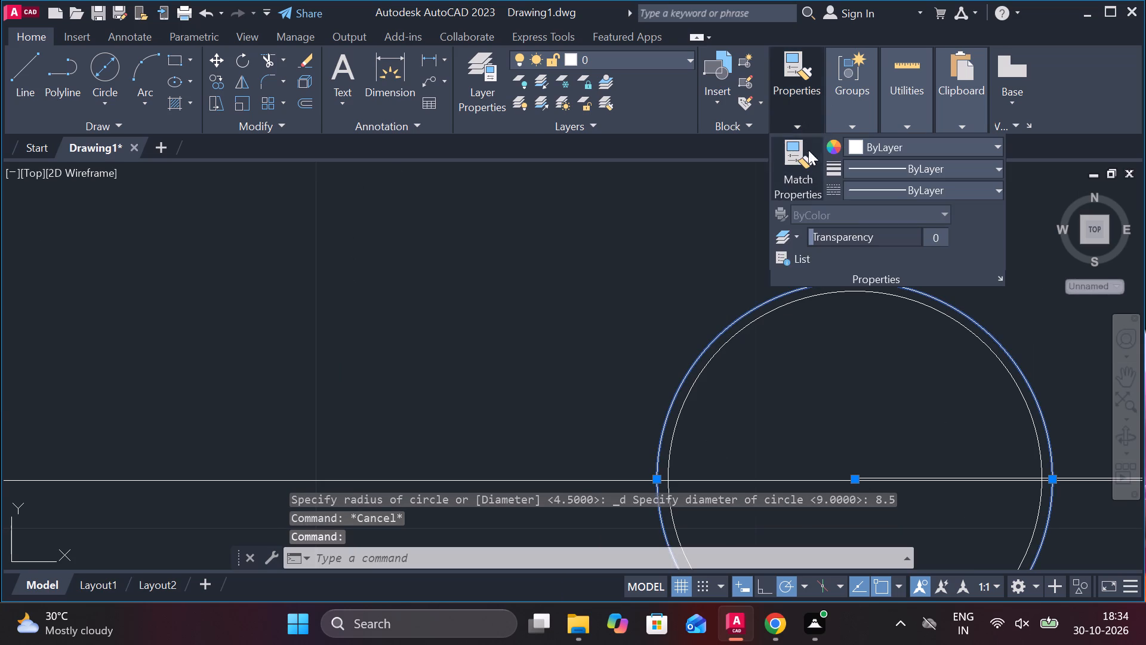
click(899, 186)
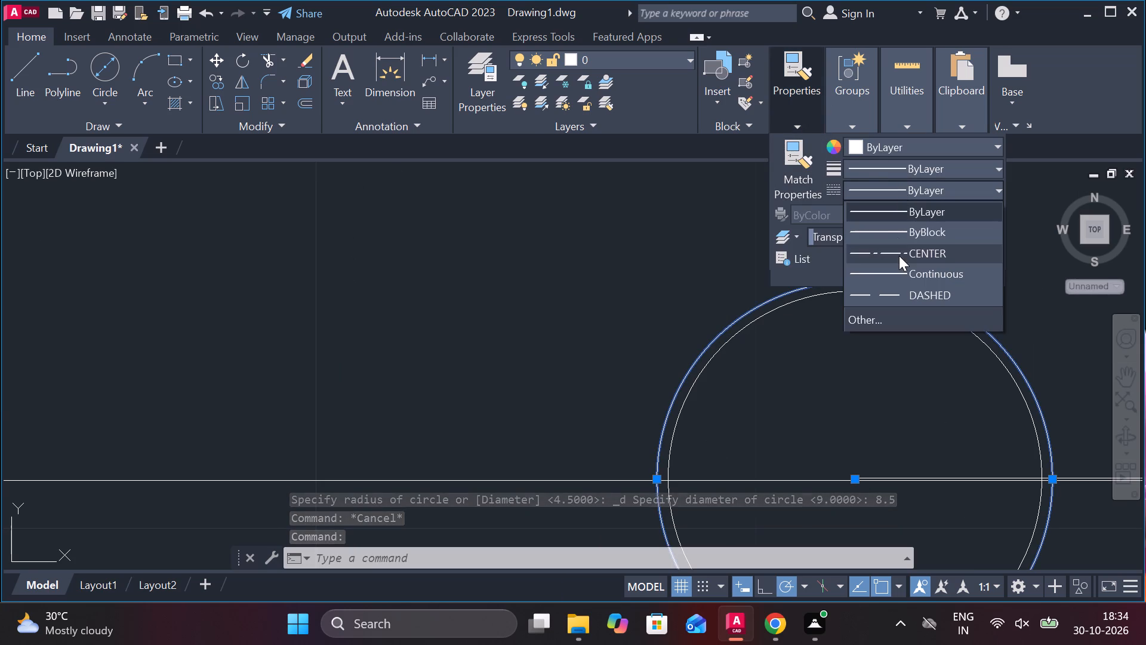
click(902, 293)
scroll(671, 290, down, 3)
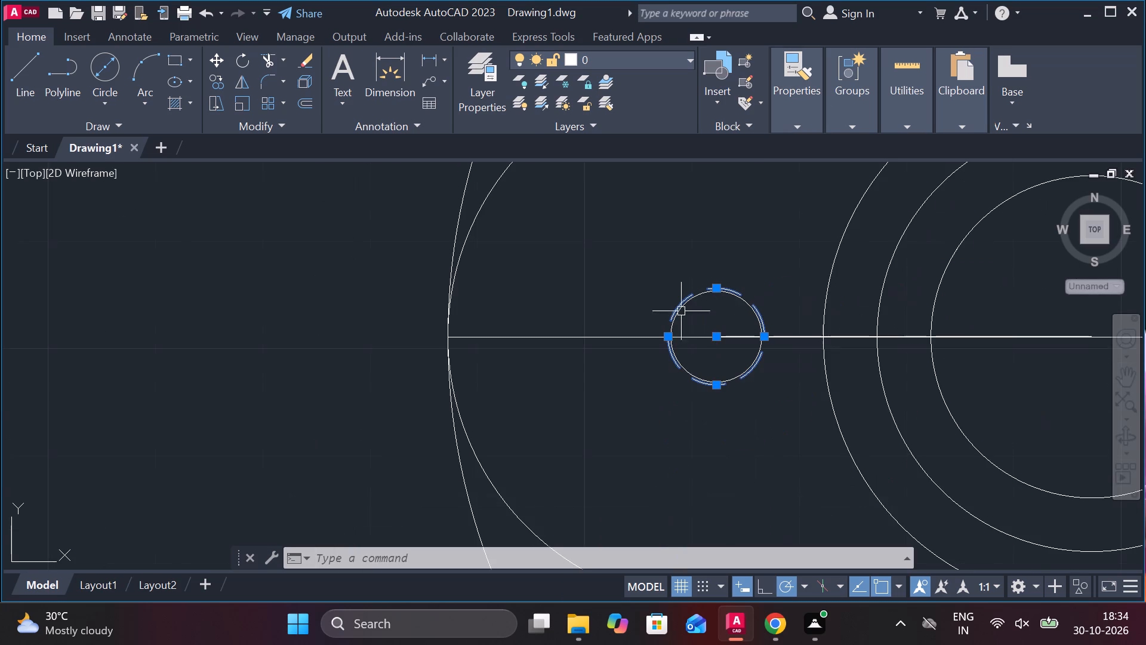
key(Escape)
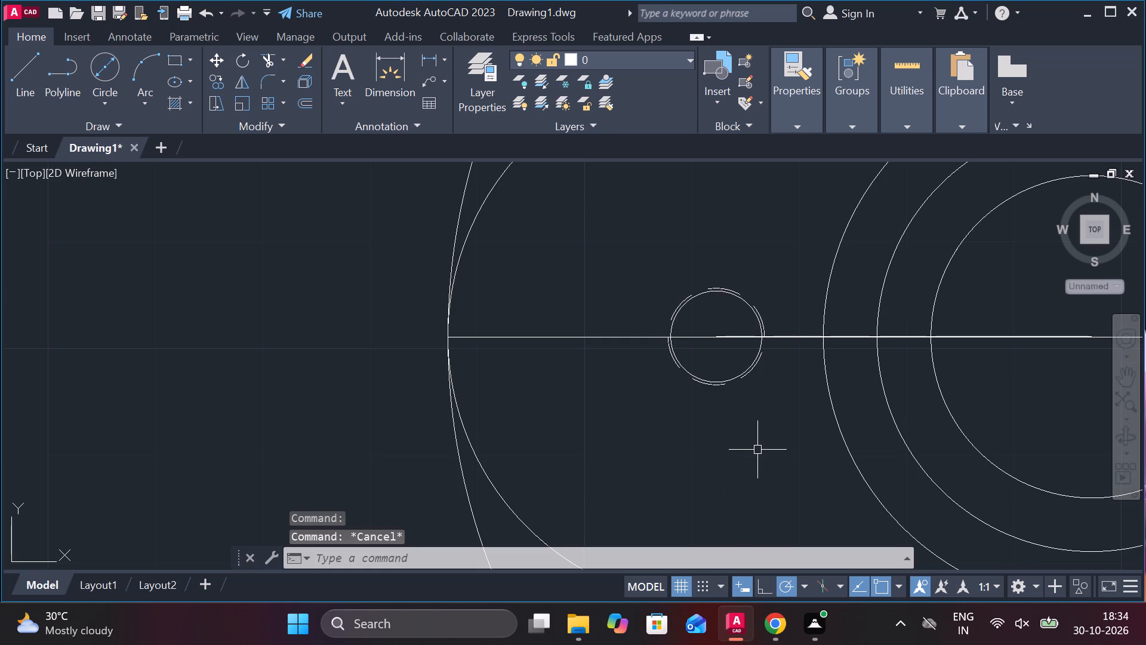
Draw matching concentric circles of diameter 9 and 8.5 on the centre line, between the central circles and the right end arc.
scroll(757, 450, down, 3)
scroll(952, 432, up, 3)
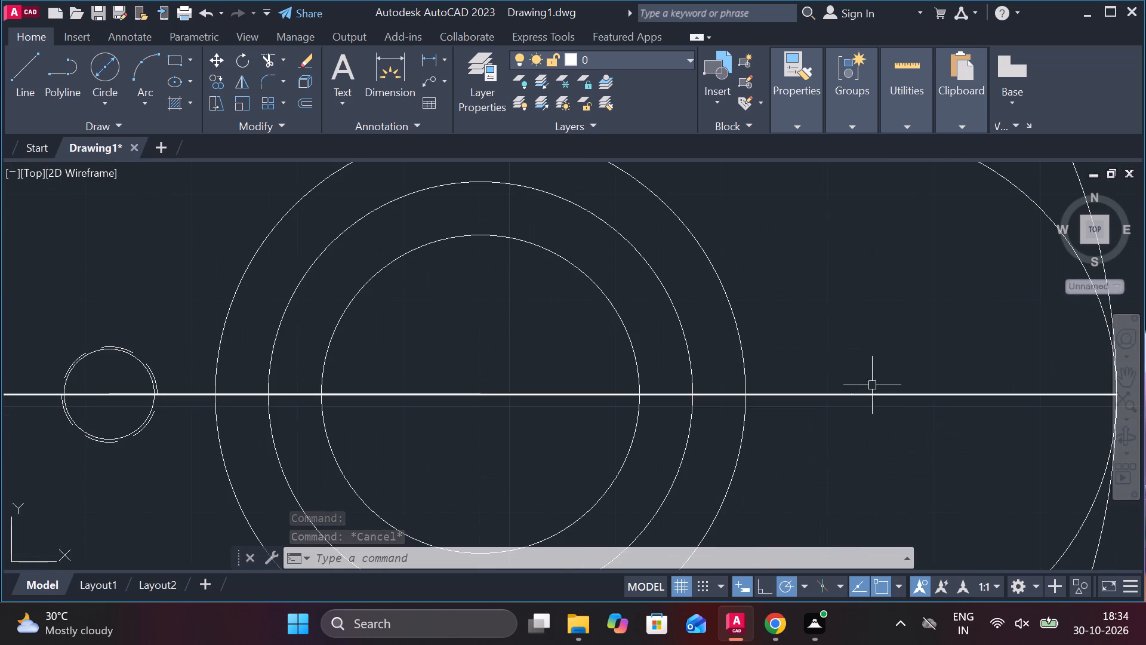
click(97, 78)
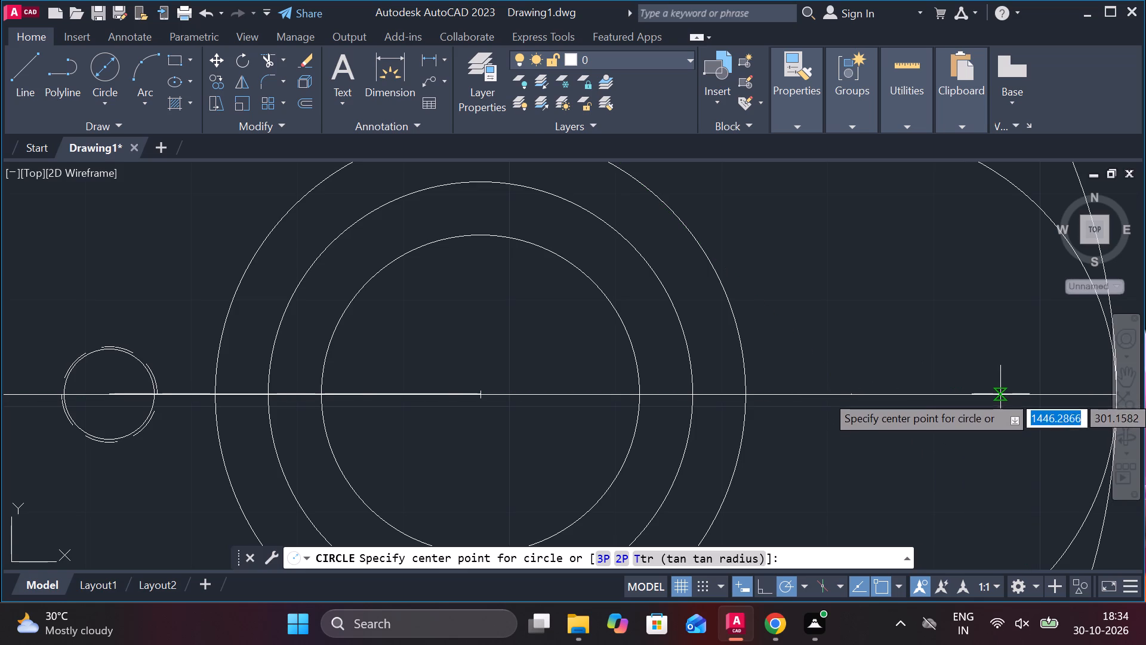
click(854, 397)
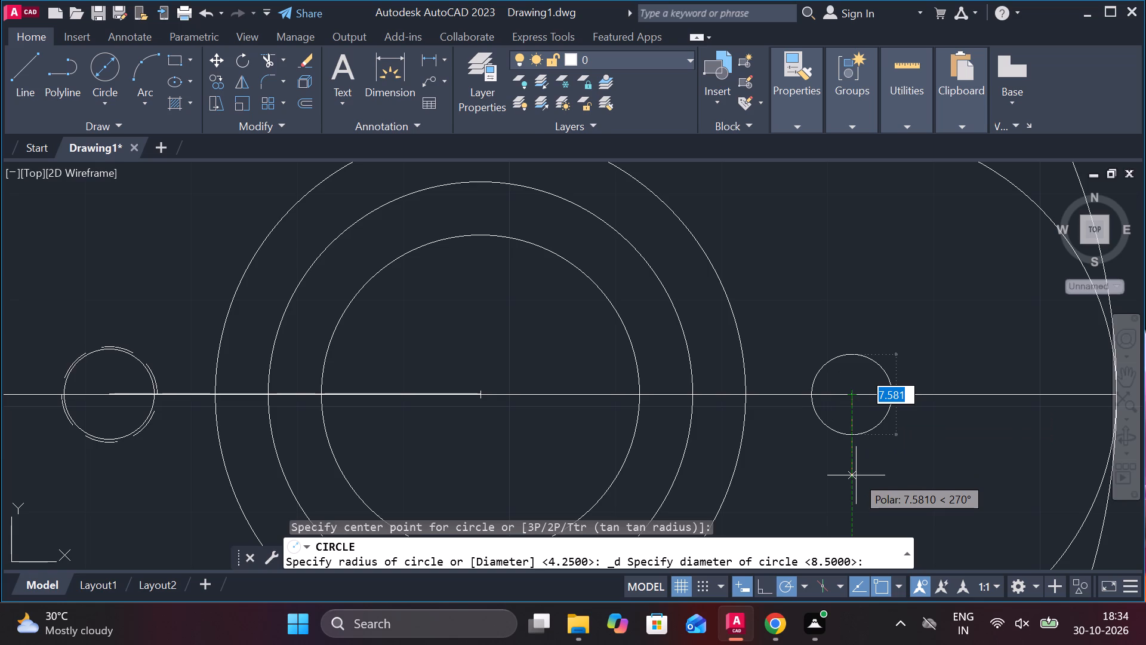
key(9)
key(Return)
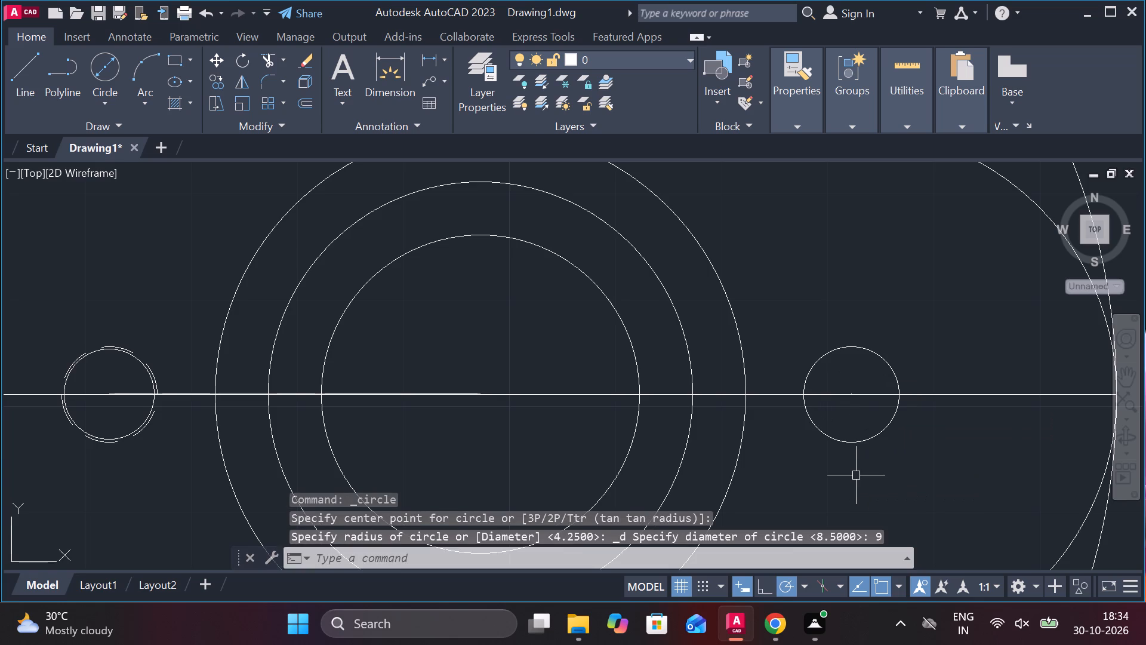
click(104, 68)
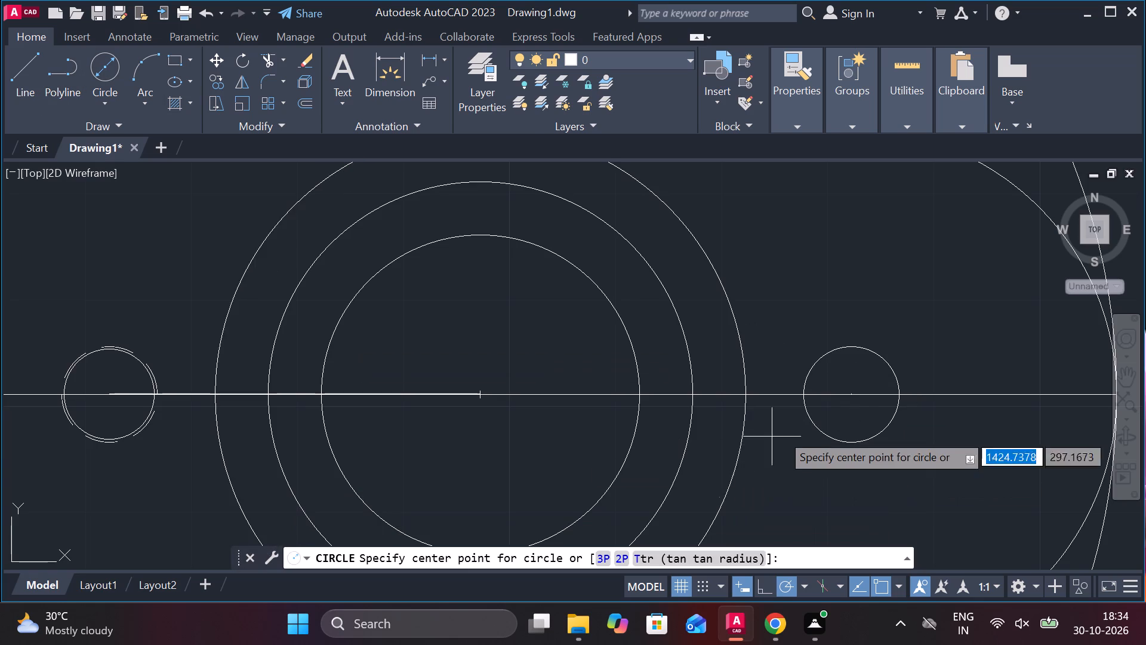
click(852, 394)
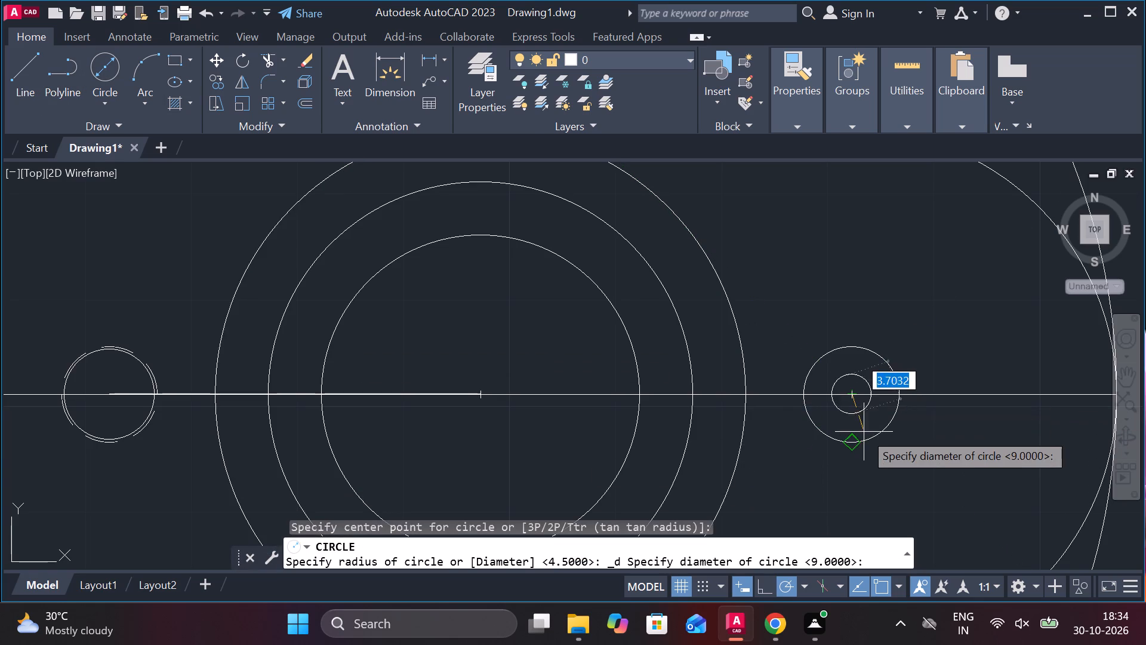
text(8.)
key(5)
key(Return)
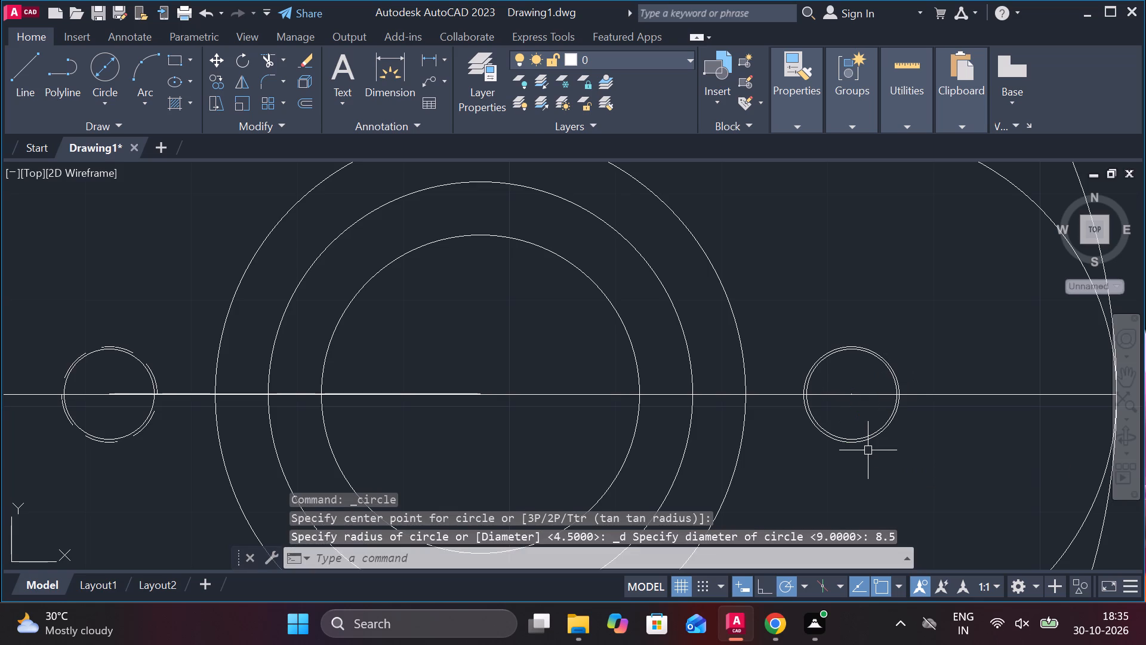
Set the linetype of the right hole's outer circle to DASHED.
scroll(835, 391, up, 3)
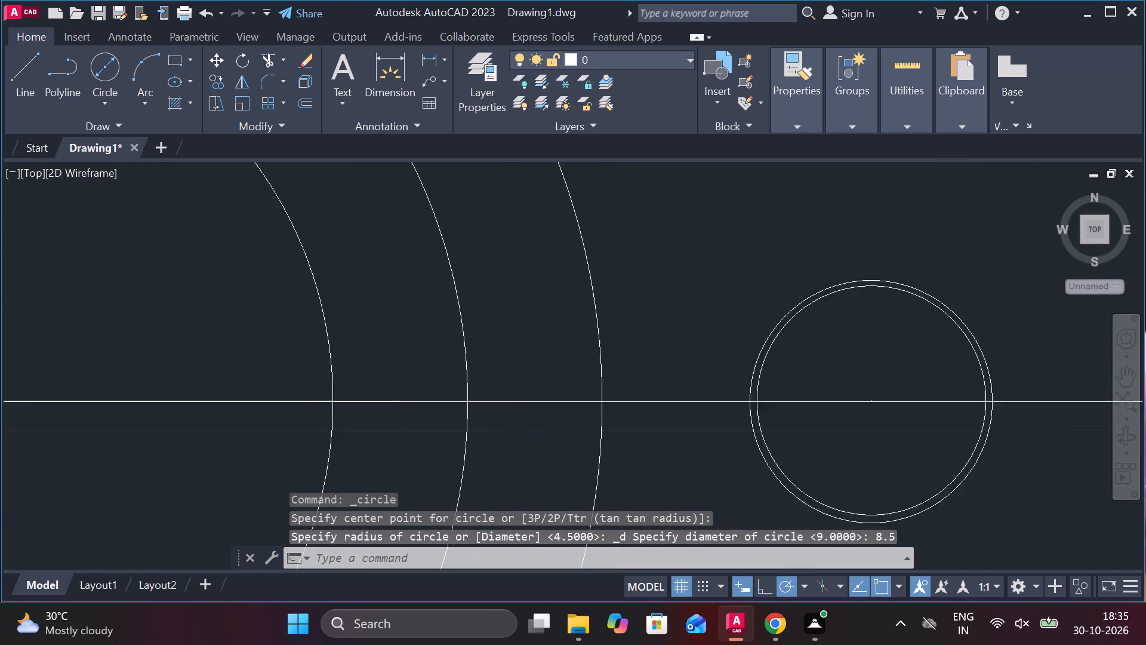
click(710, 340)
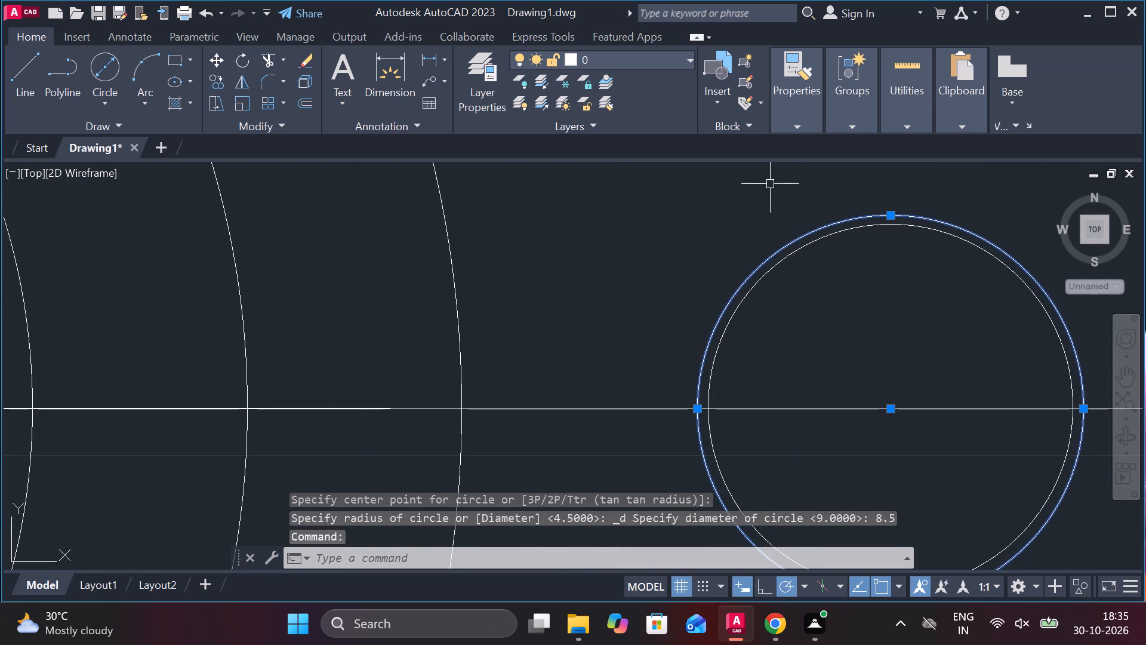
click(802, 127)
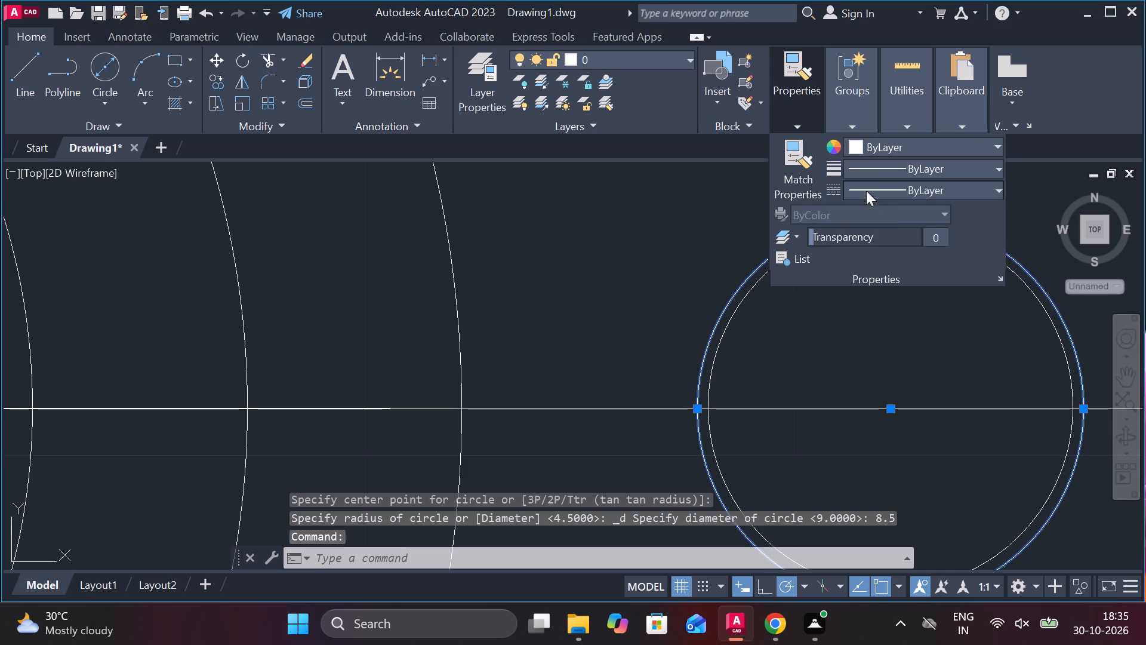
click(859, 186)
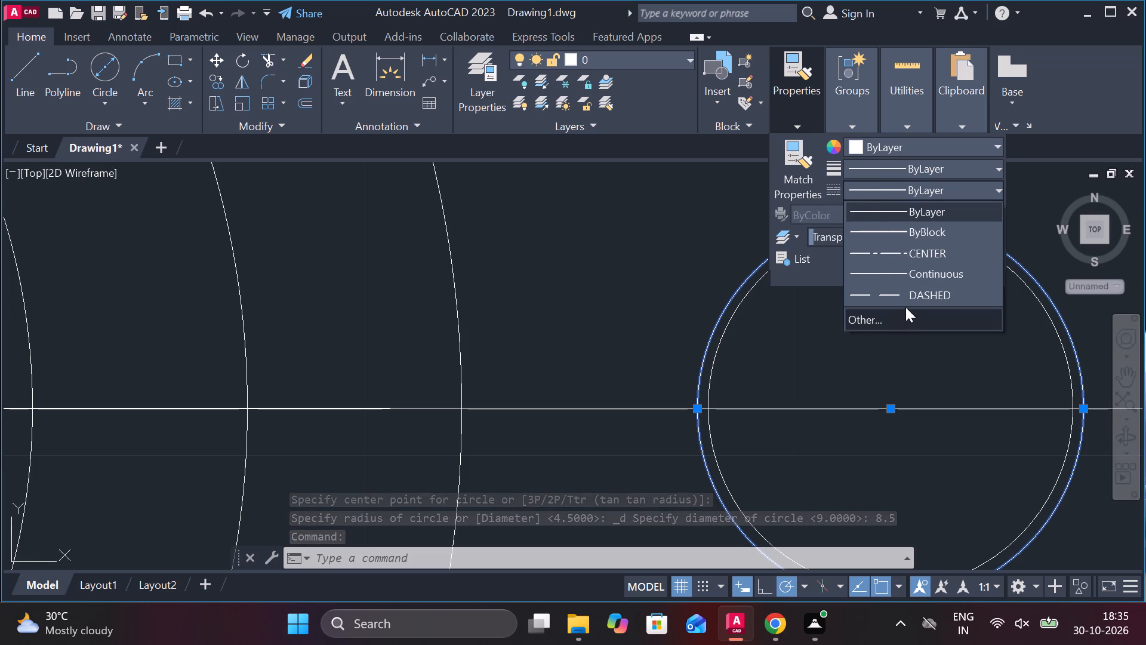
click(905, 296)
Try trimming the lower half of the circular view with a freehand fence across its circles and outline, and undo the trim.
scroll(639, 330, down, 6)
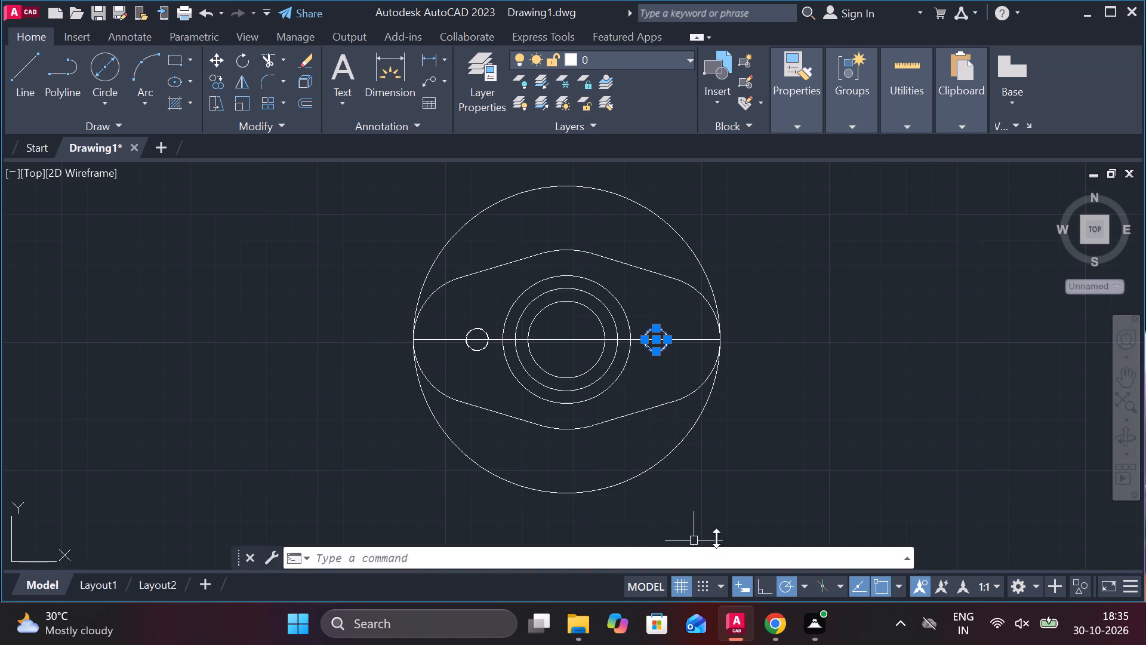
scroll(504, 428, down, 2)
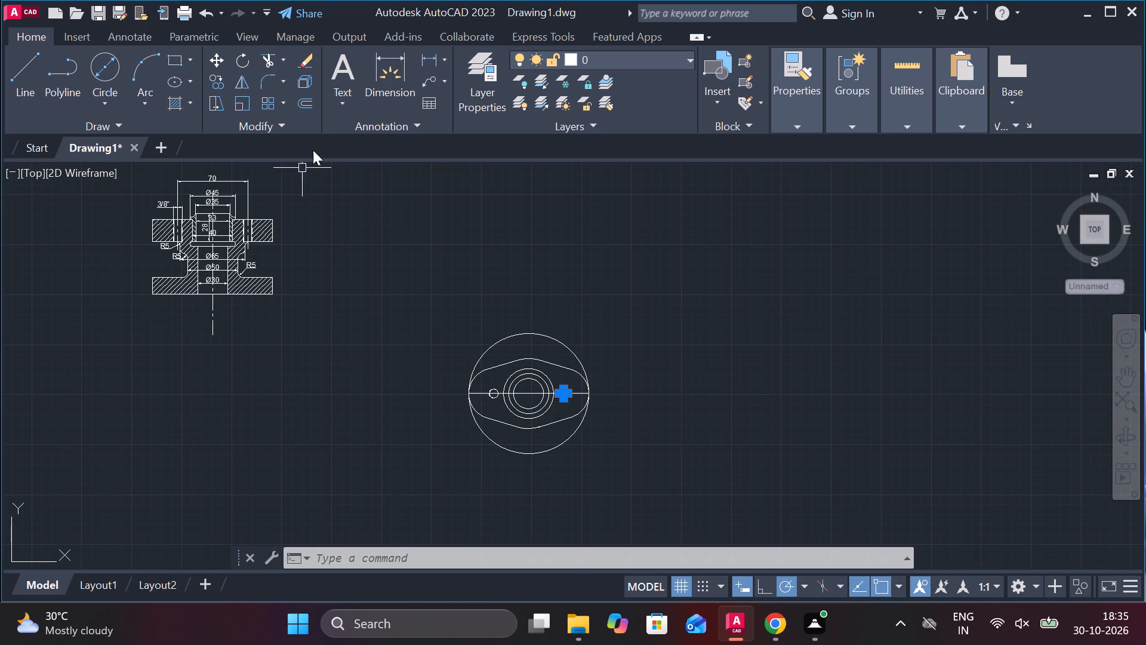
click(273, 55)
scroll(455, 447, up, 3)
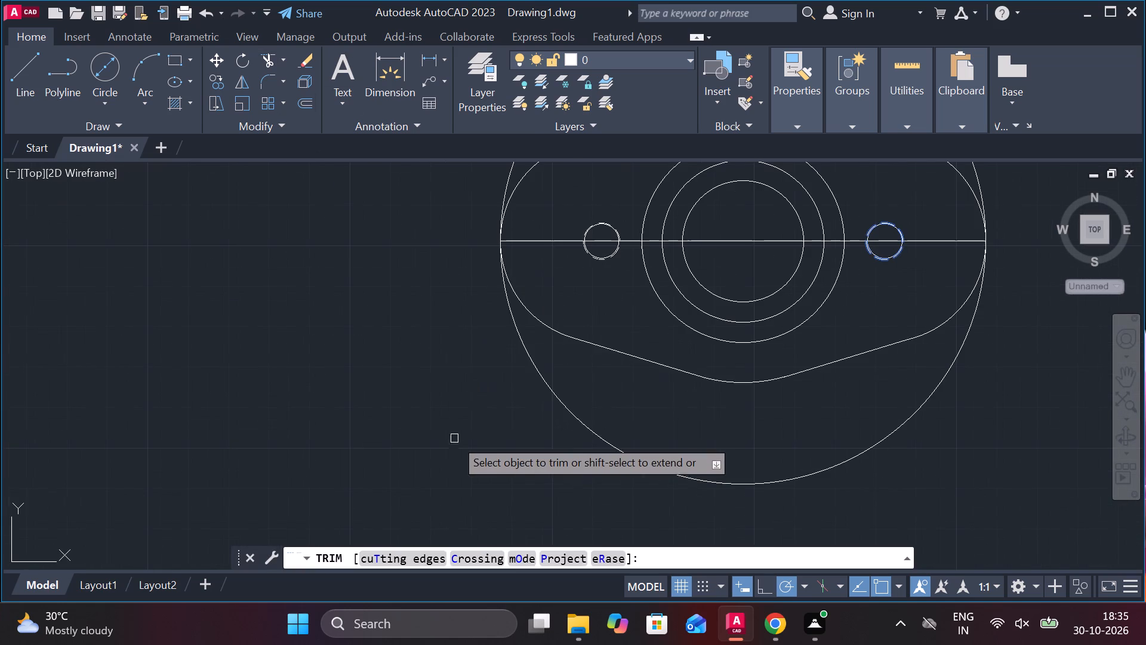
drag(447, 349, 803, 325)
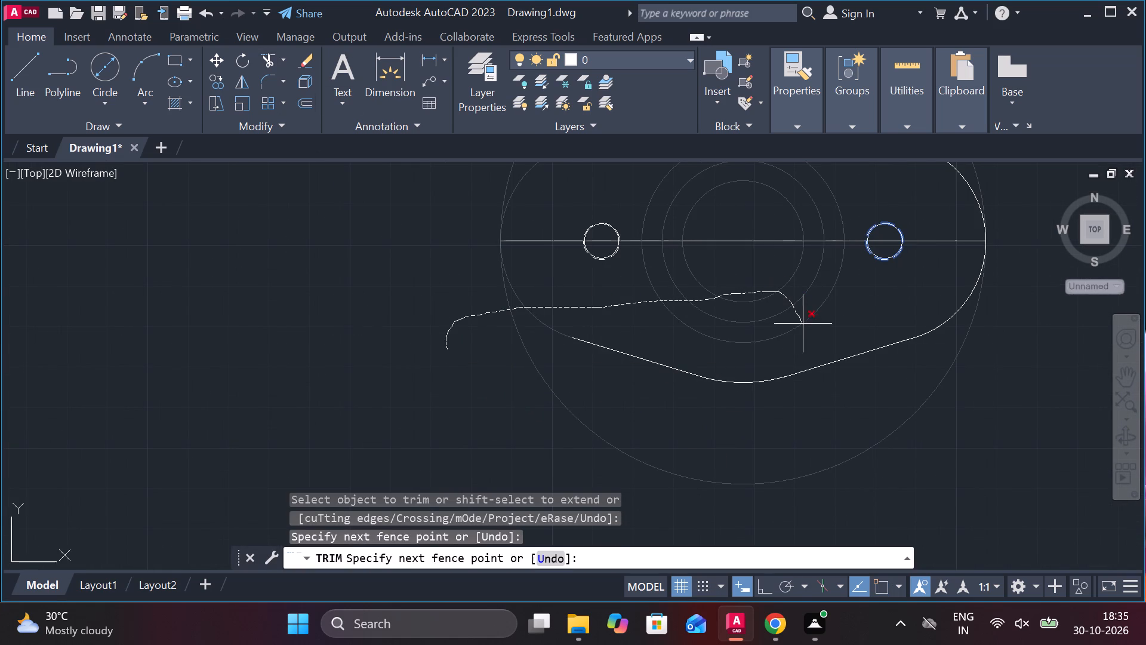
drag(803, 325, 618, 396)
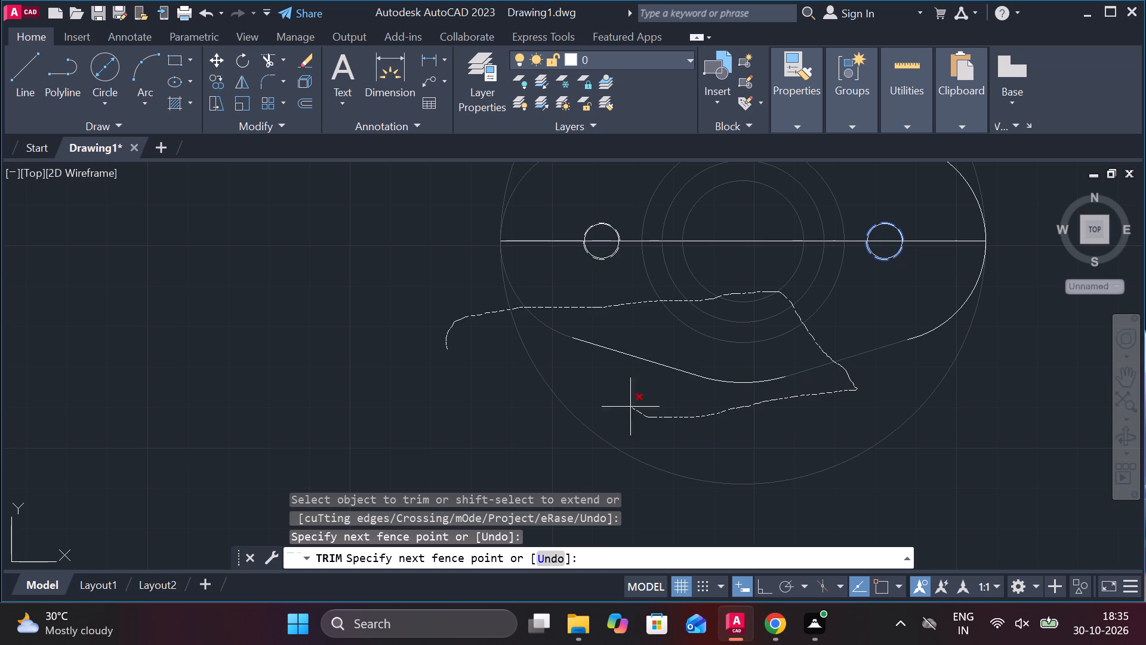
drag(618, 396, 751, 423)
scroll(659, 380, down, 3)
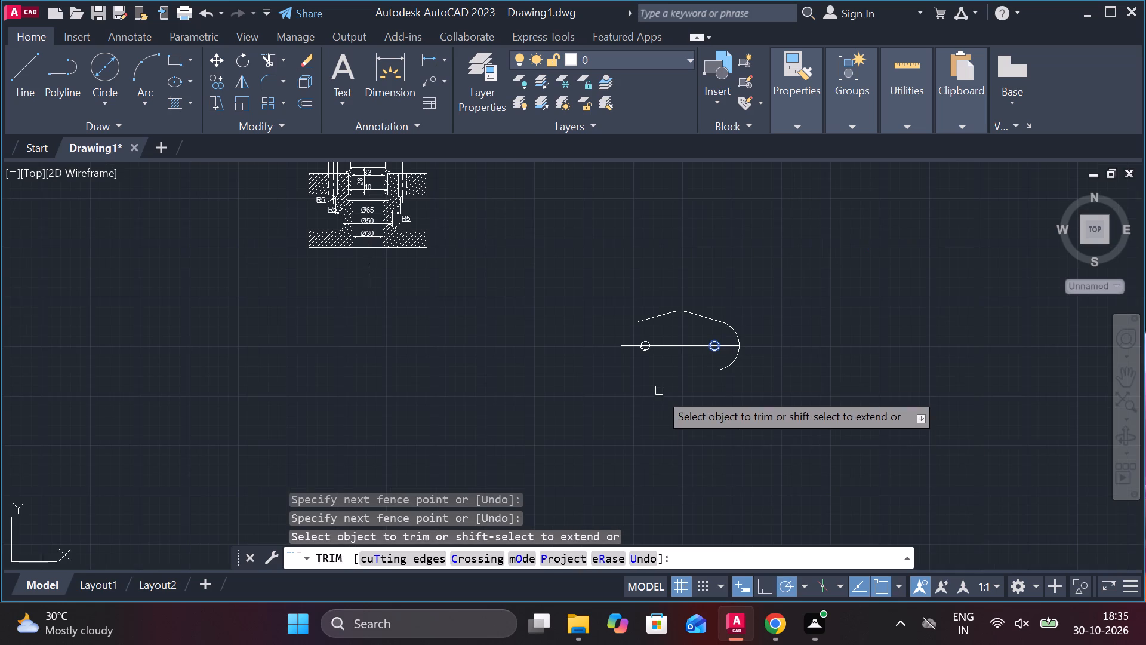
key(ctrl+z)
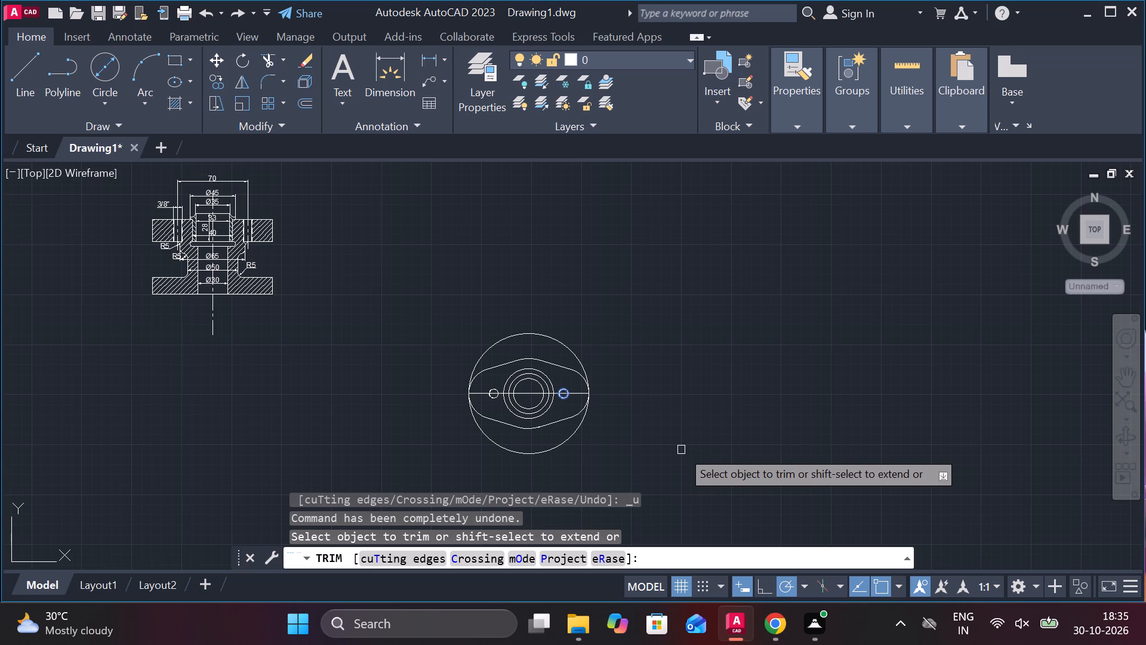
Lengthen the circular view's horizontal centre line so both ends extend past the outer circle.
key(Escape)
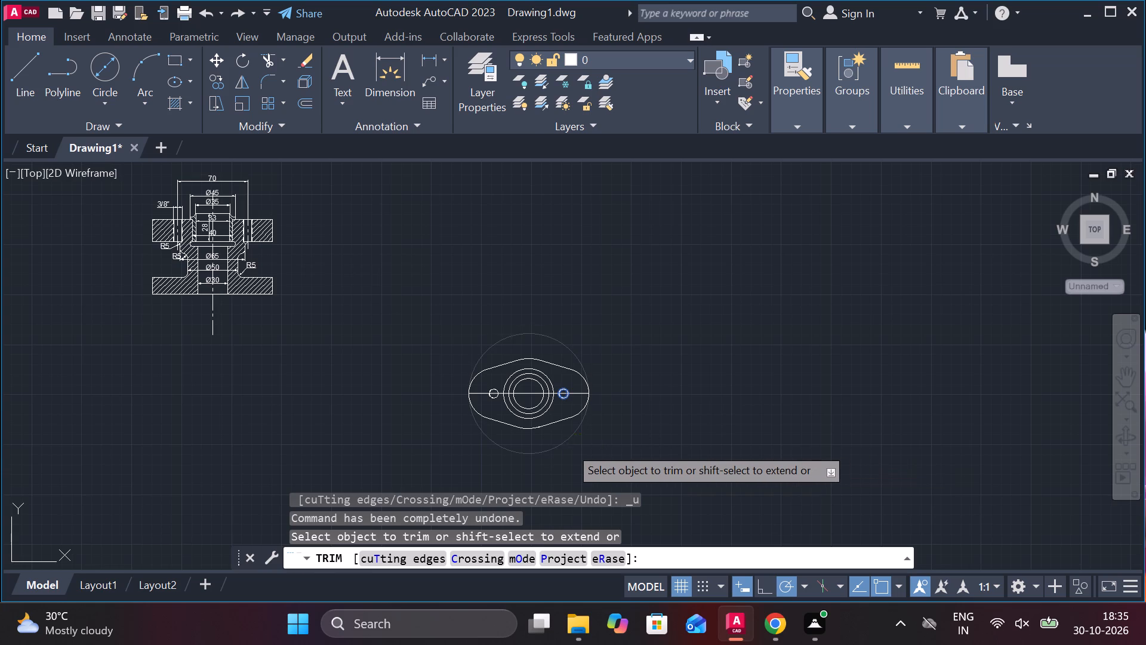
scroll(478, 395, up, 3)
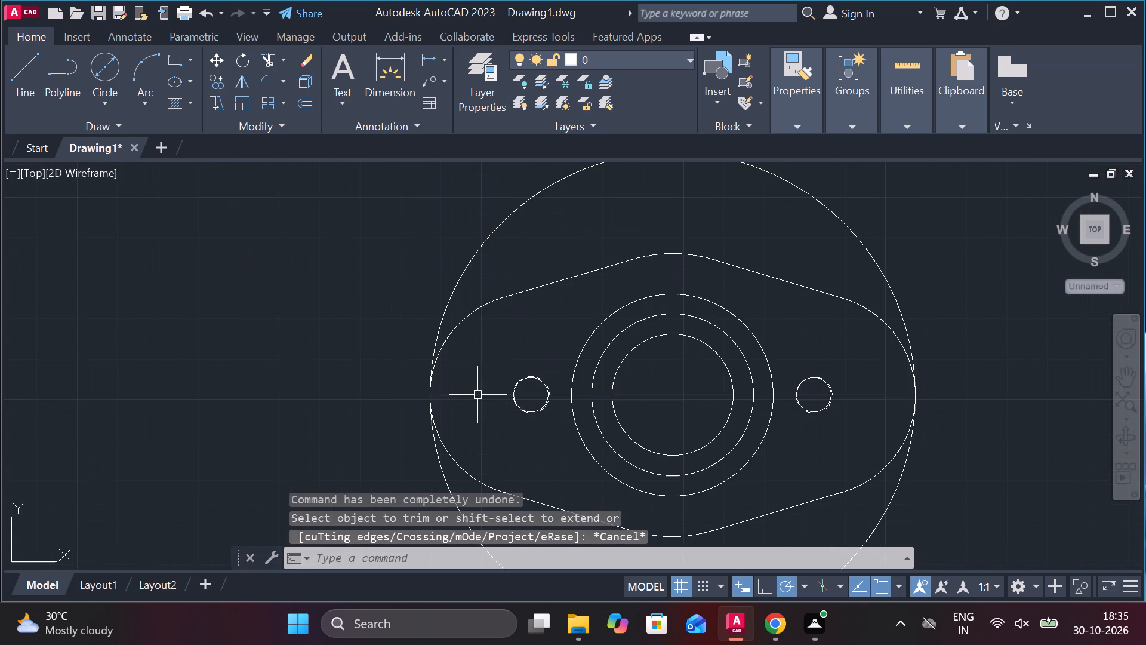
click(478, 395)
click(427, 398)
click(300, 394)
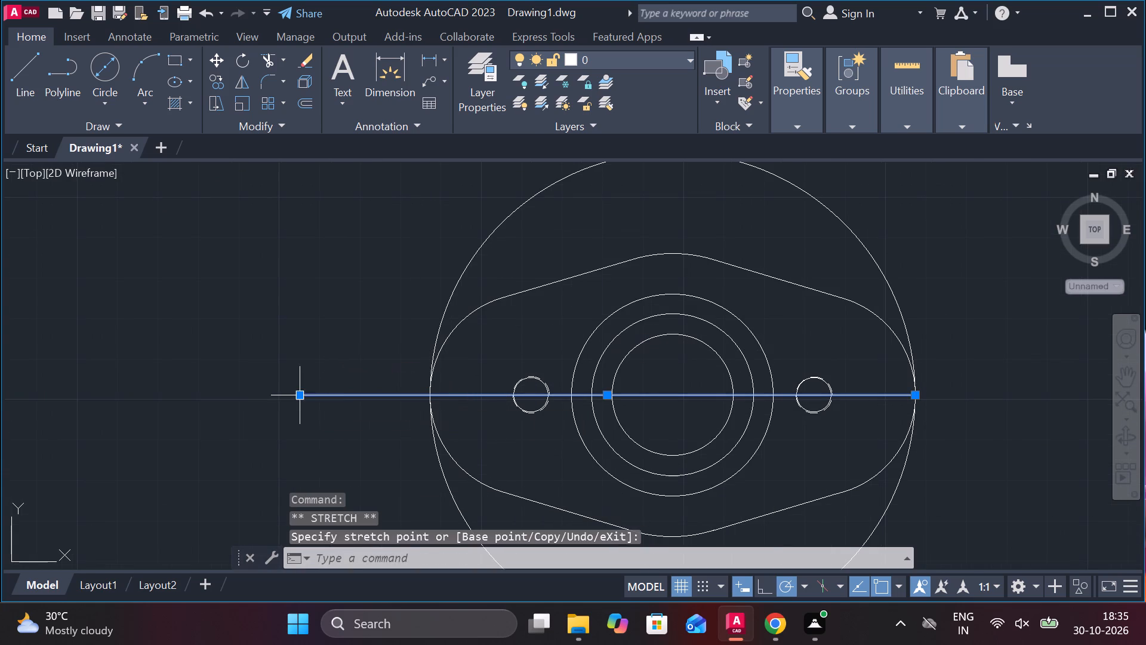
click(918, 397)
click(973, 398)
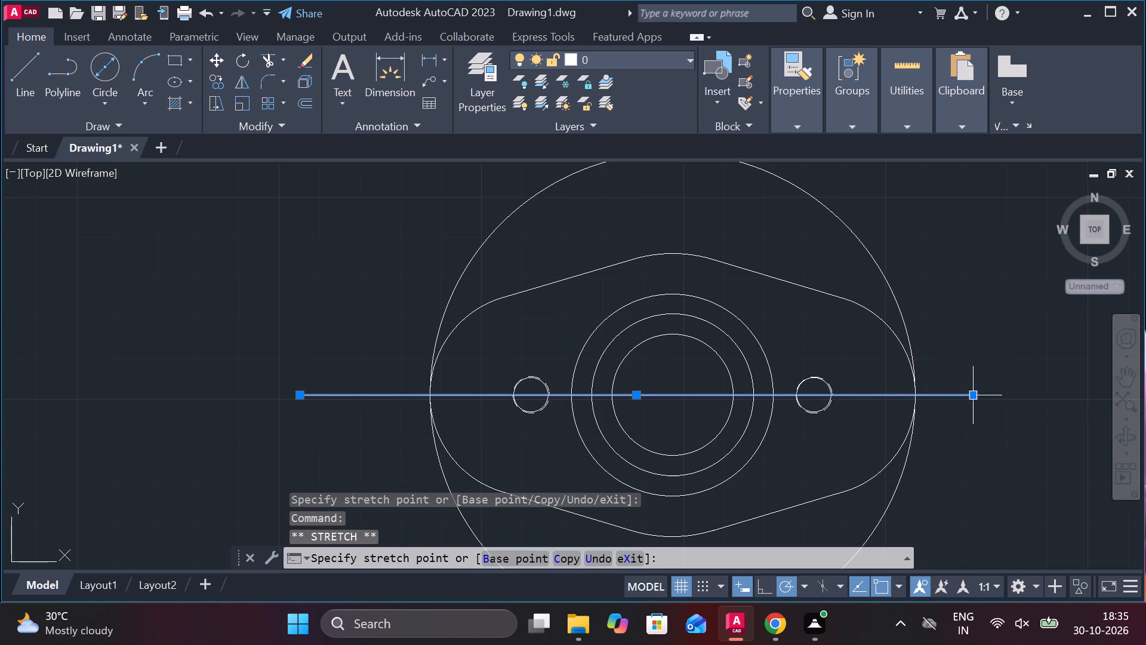
key(Escape)
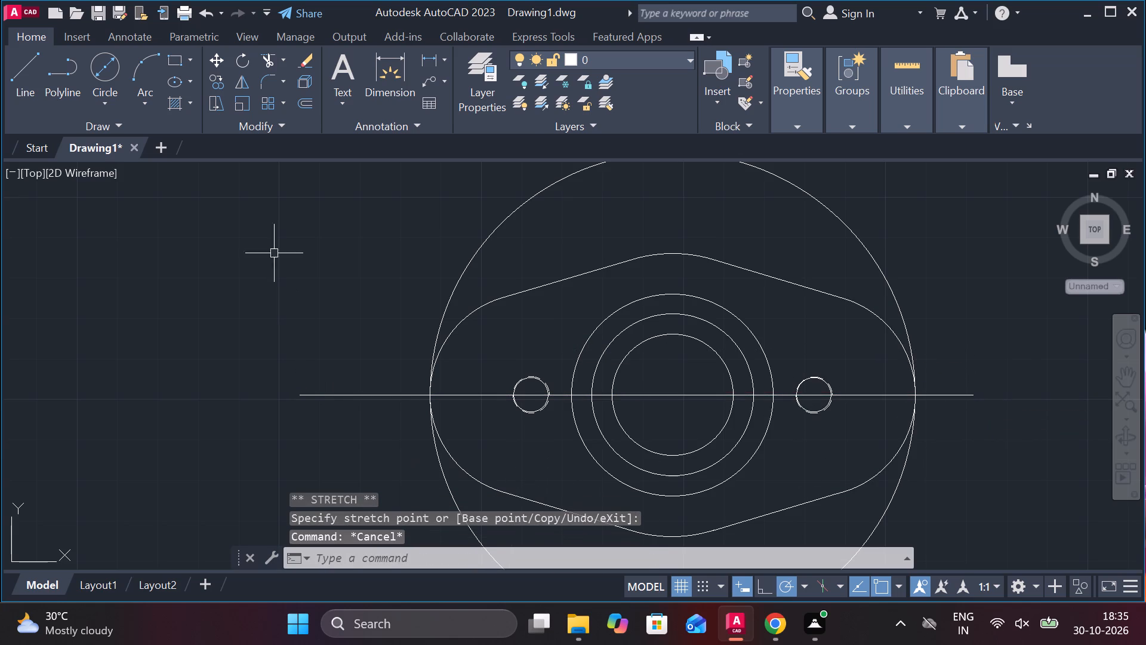
Trim away everything below the horizontal centre line in the circular view, including the lower halves of the circles, holes and tangent outline.
click(269, 60)
drag(358, 475, 363, 477)
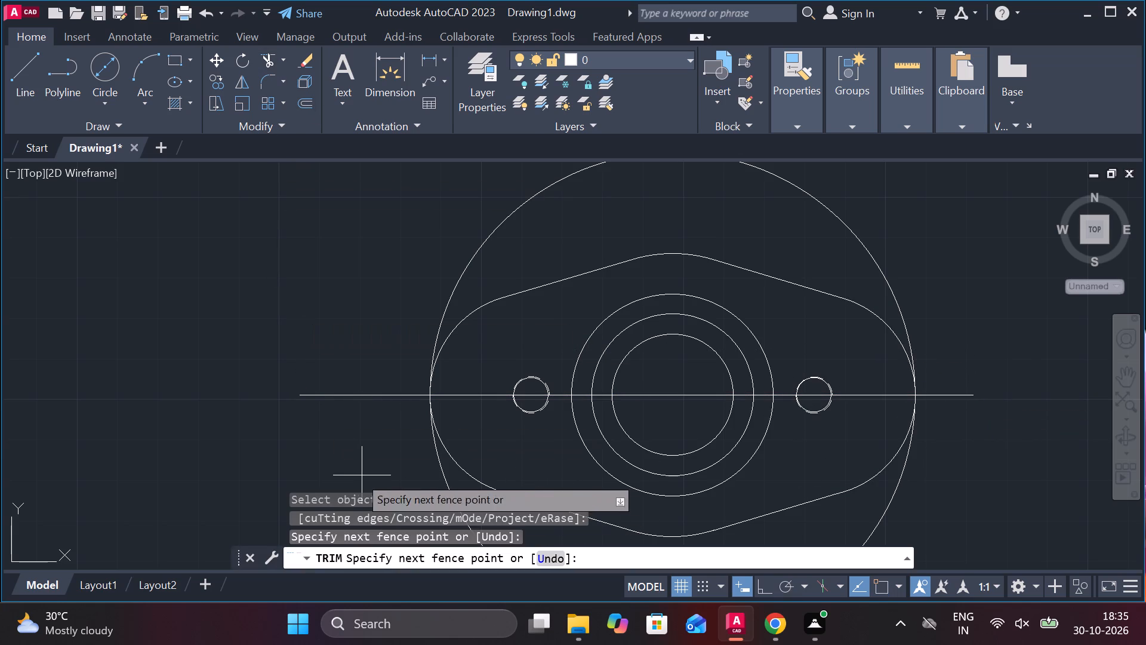
drag(363, 477, 629, 429)
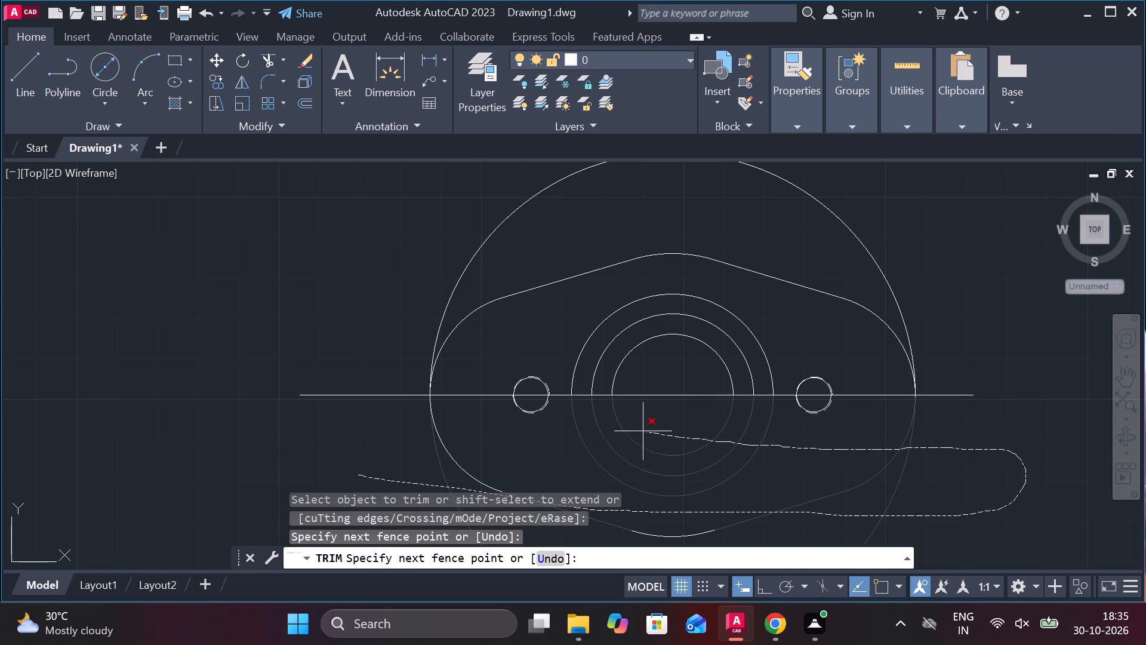
drag(629, 429, 387, 425)
drag(387, 425, 387, 425)
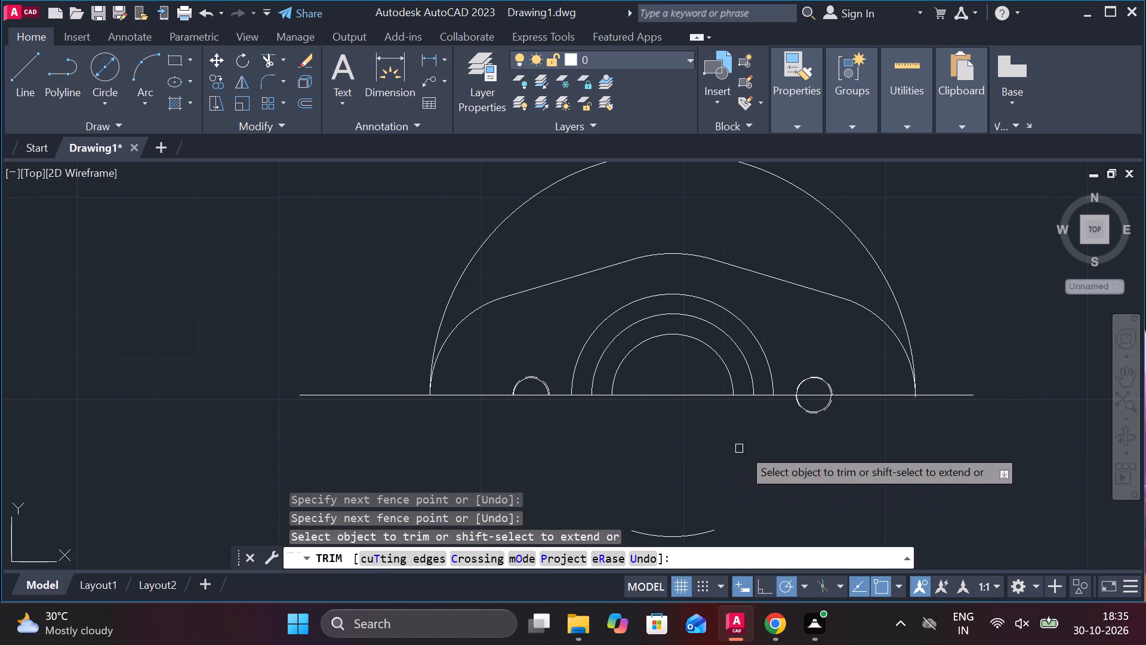
click(809, 412)
click(809, 412)
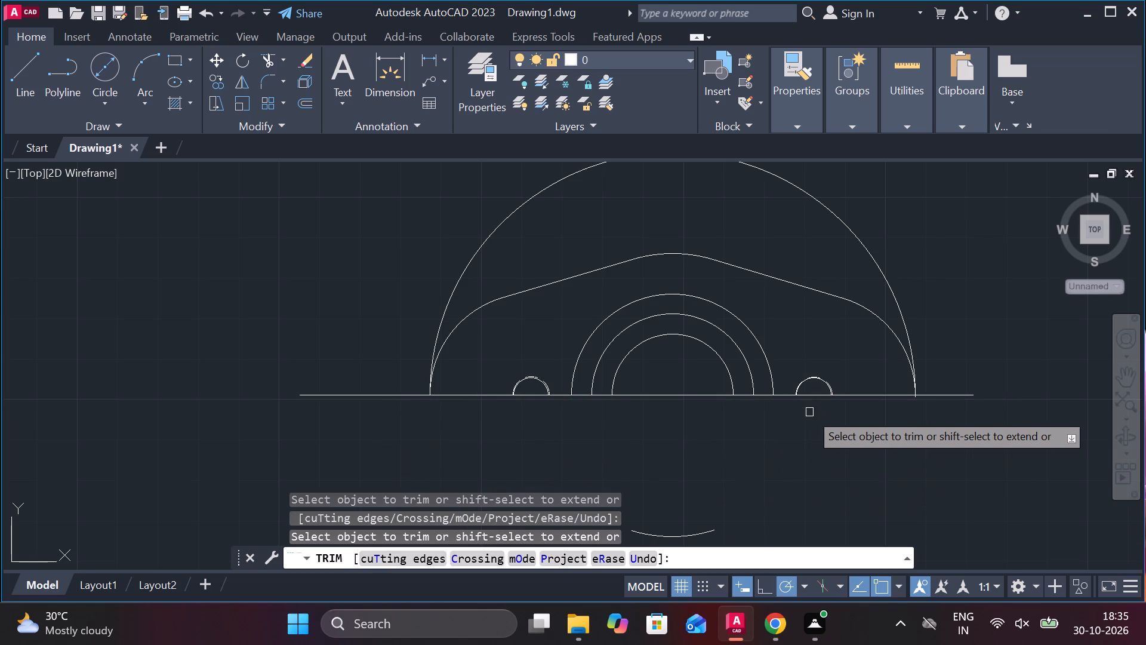
scroll(743, 473, down, 1)
click(715, 514)
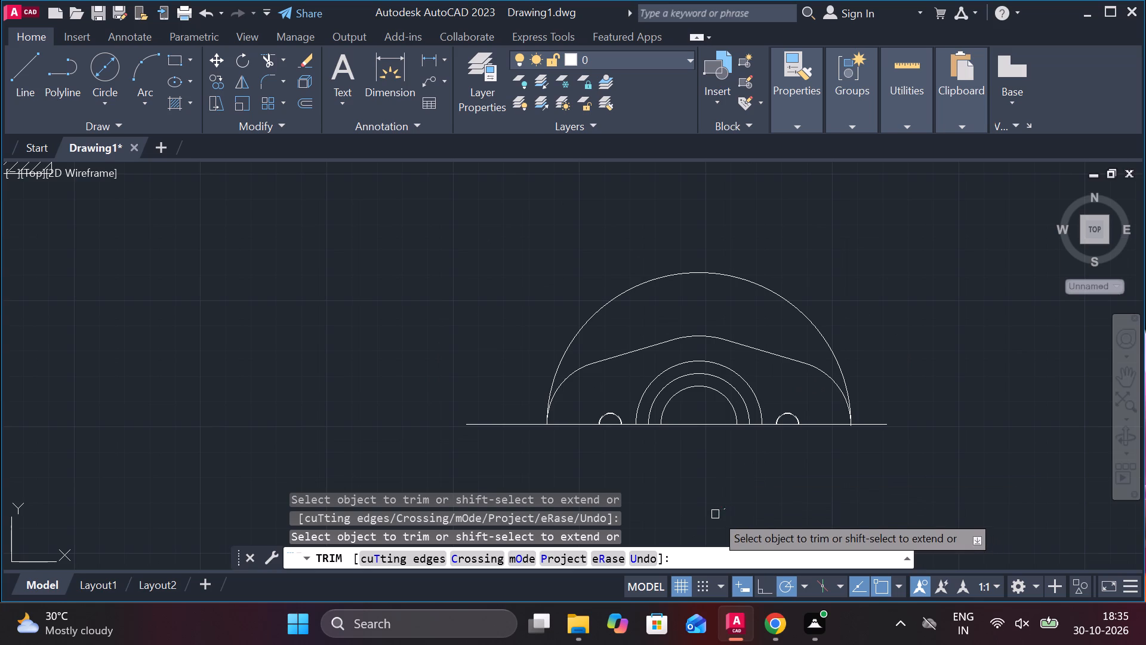
scroll(801, 466, down, 2)
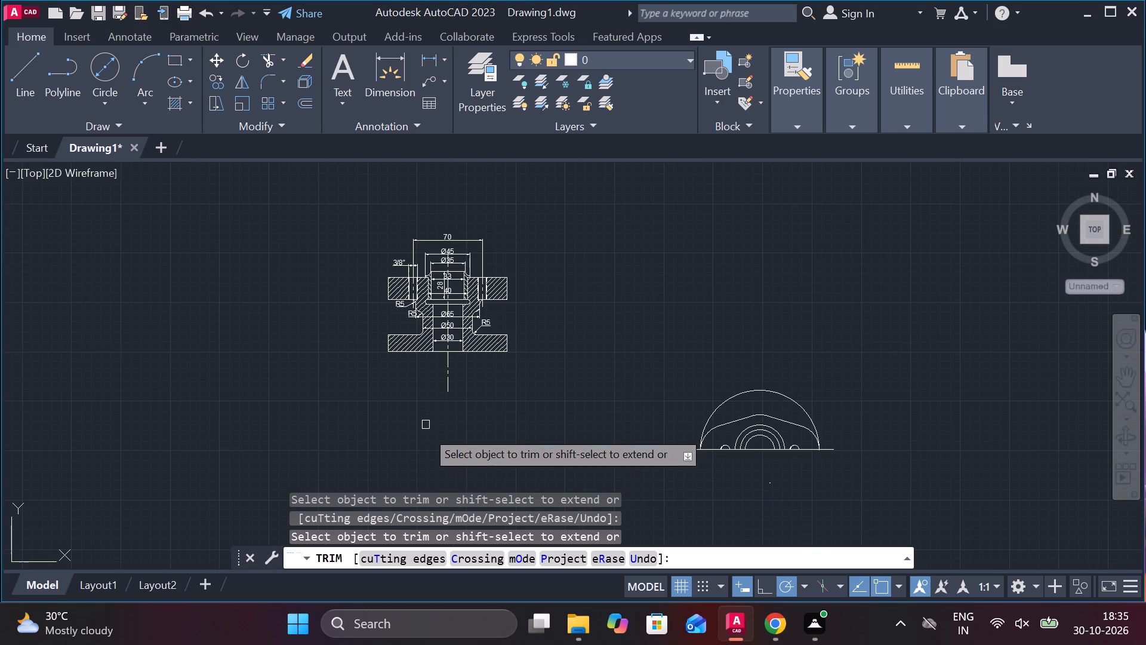
key(Escape)
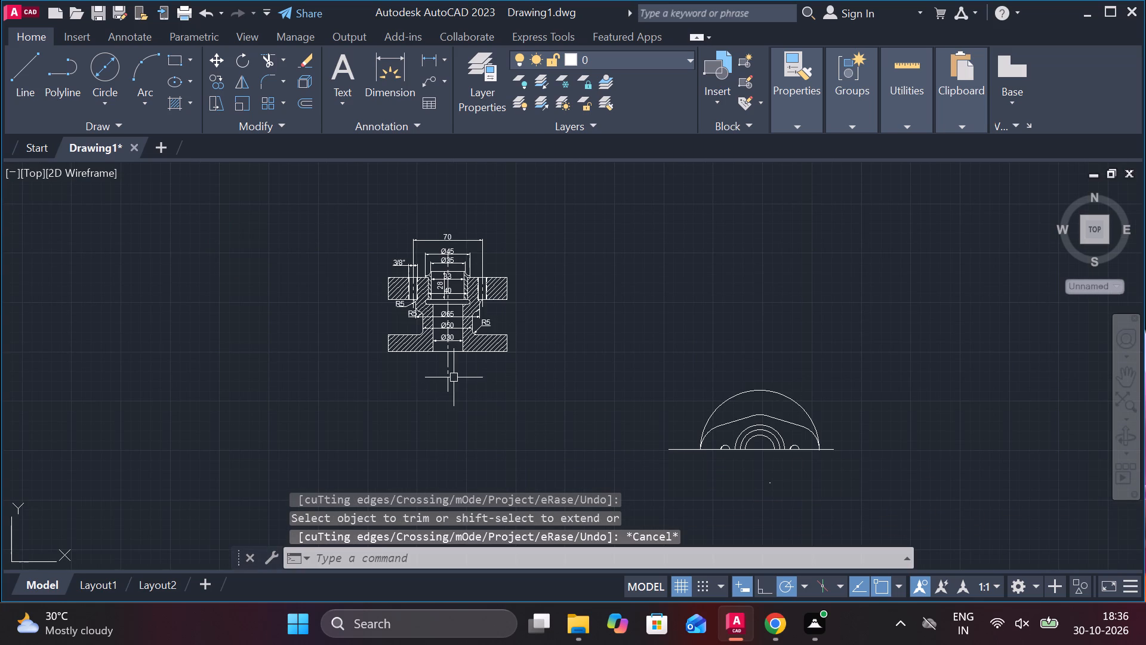
Stretch the lower end of the dimensioned section's vertical centre line straight down, well below the base flange.
click(448, 391)
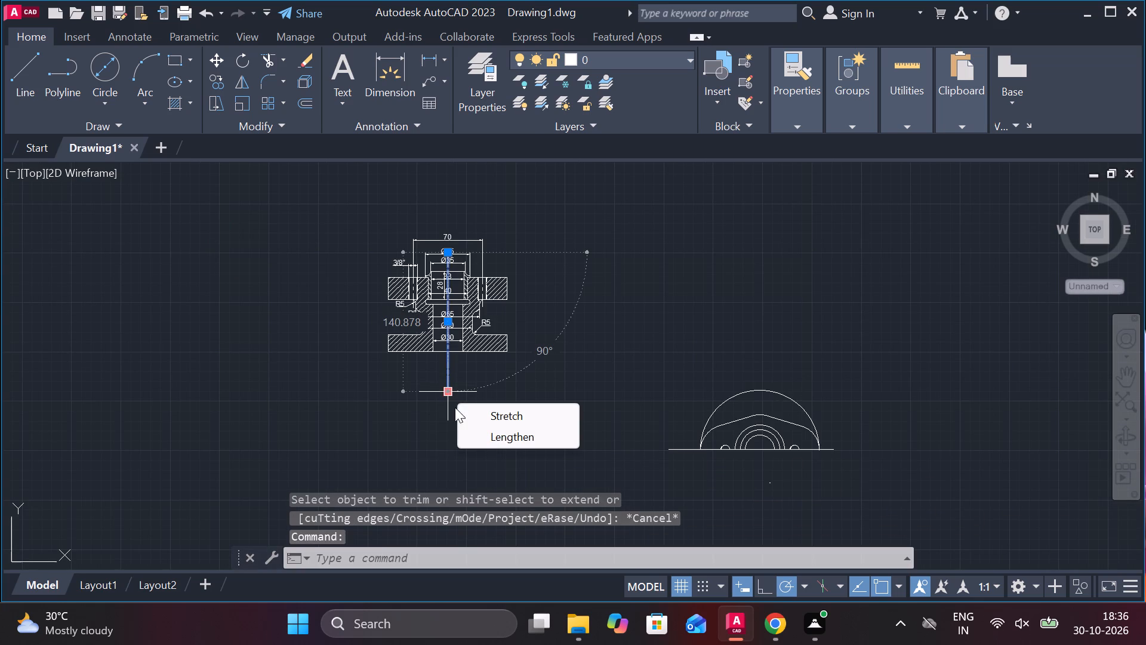
click(448, 392)
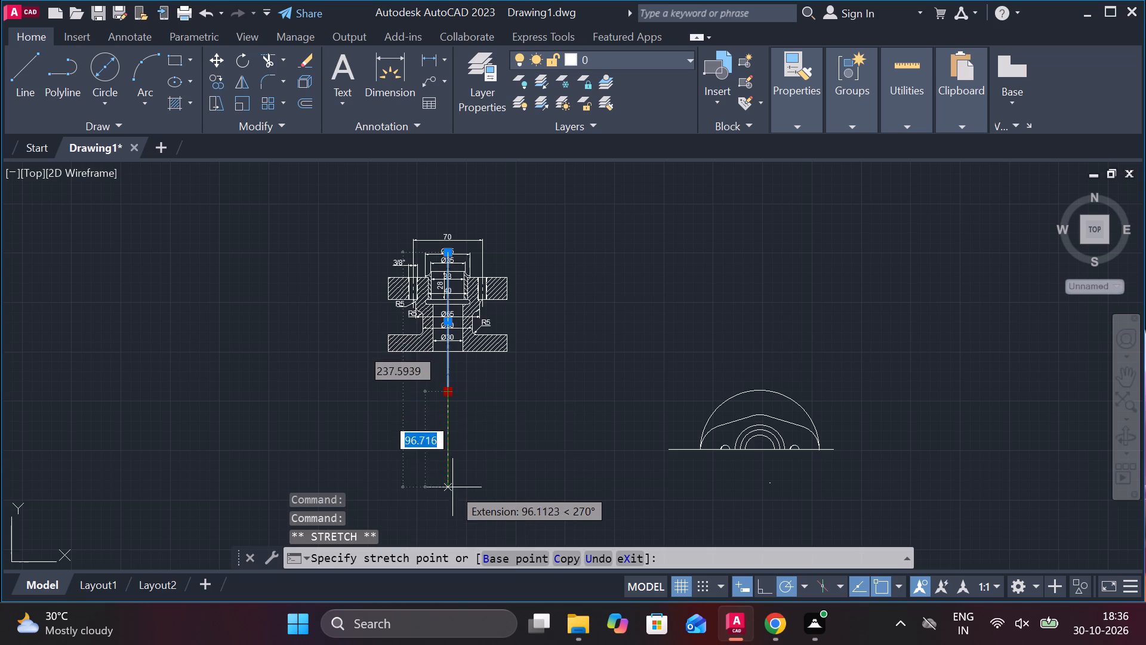
click(447, 495)
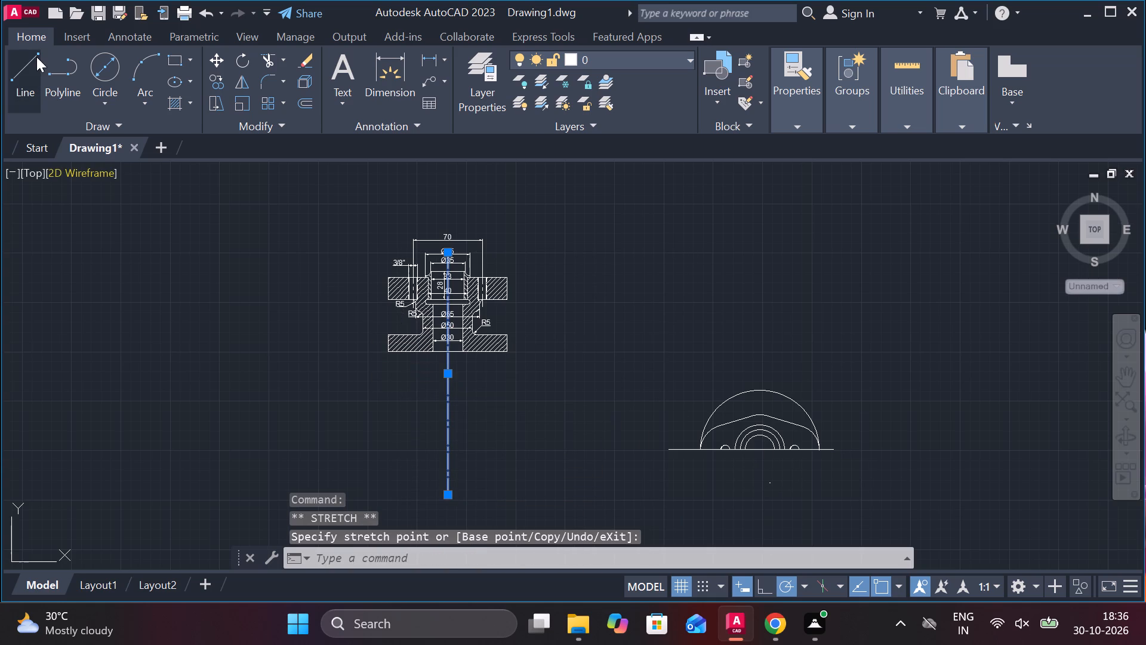
key(Escape)
Draw a vertical line from the centre of the half circular view up to the top of its outer arc.
click(21, 82)
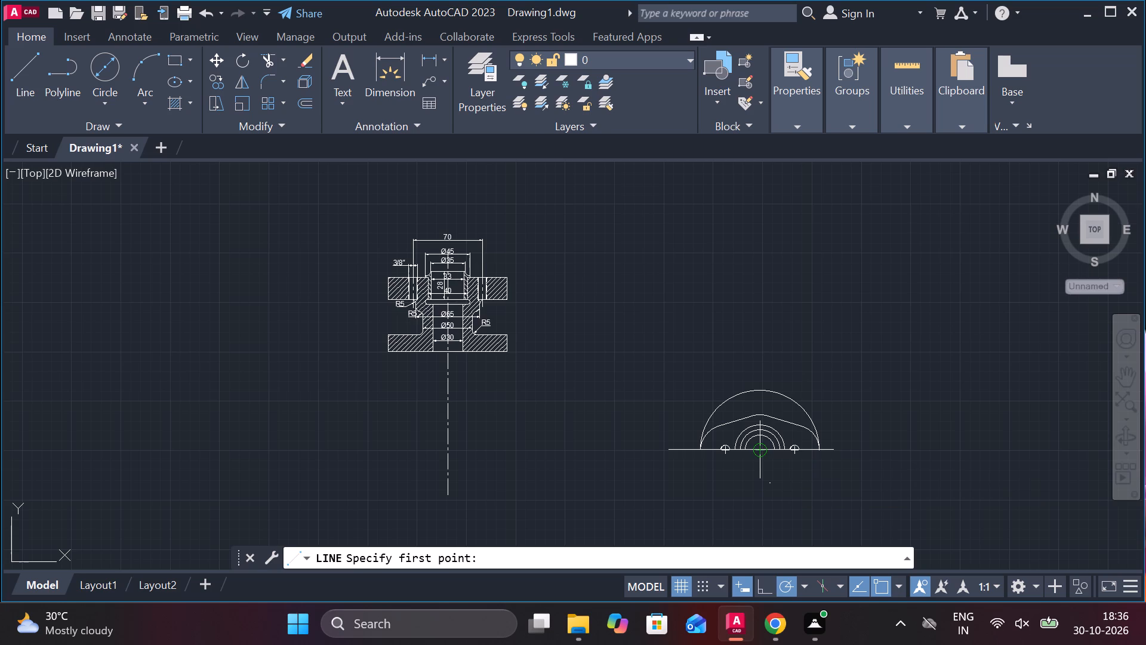
click(757, 451)
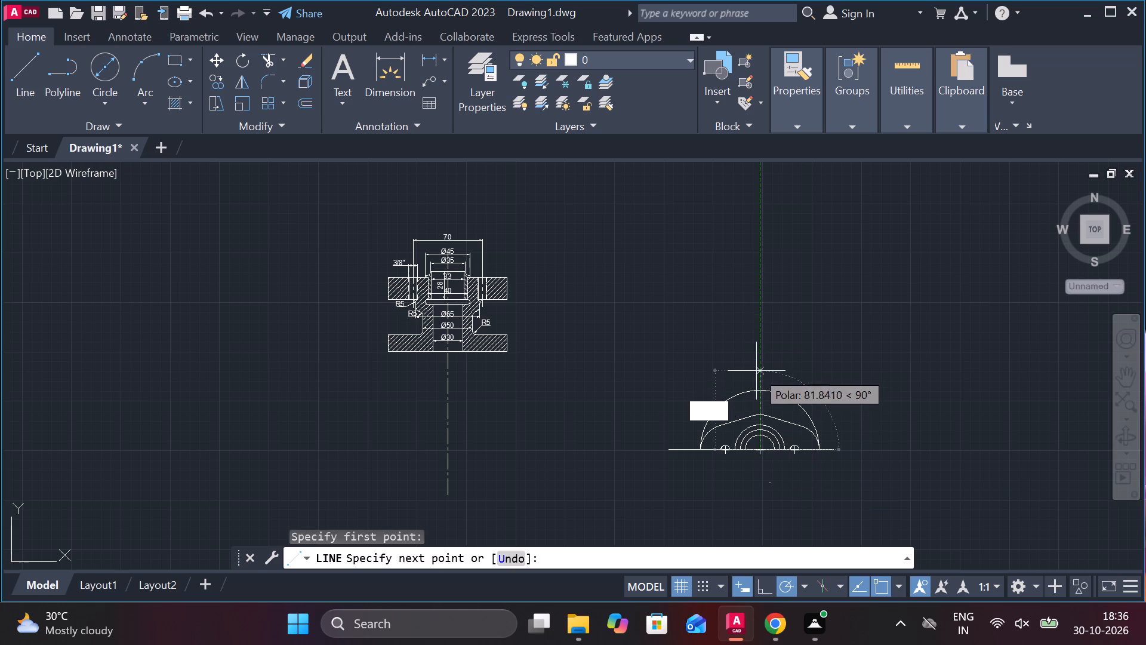
click(763, 392)
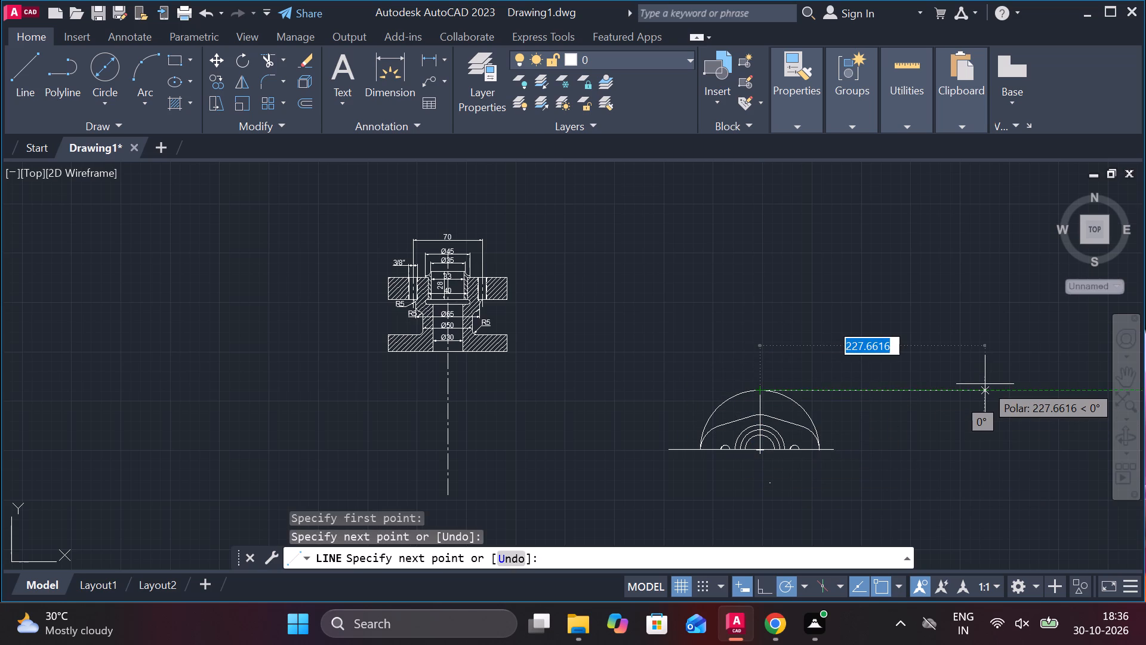
key(Escape)
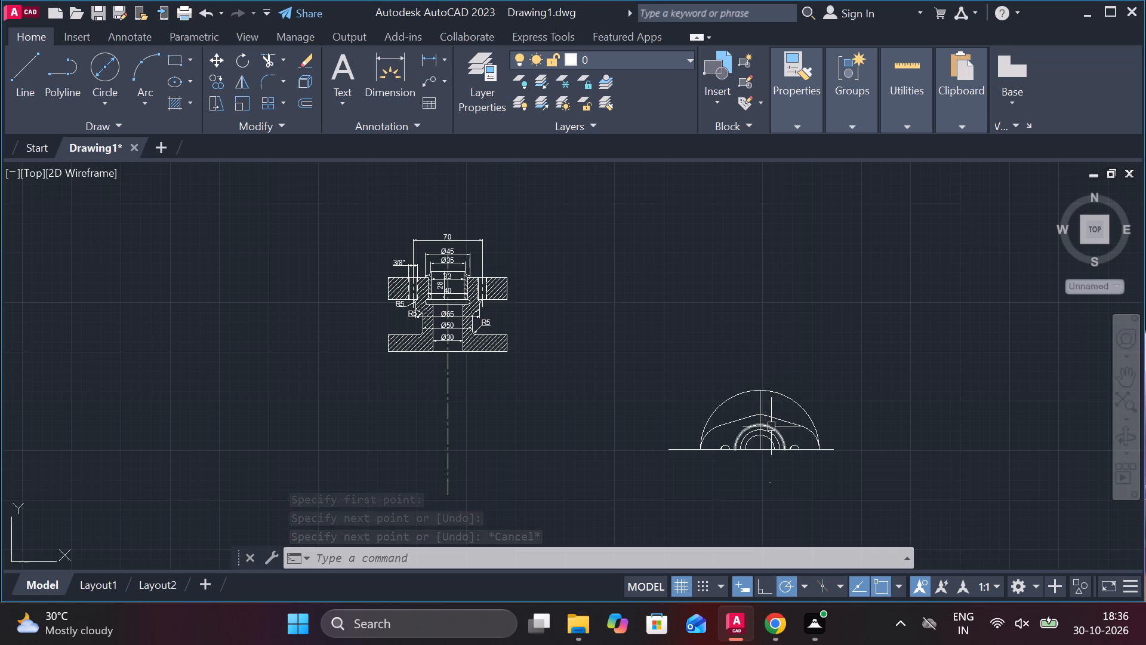
Set the linetype of the half view's vertical and horizontal centre lines to the dash-dot centre linetype.
click(760, 408)
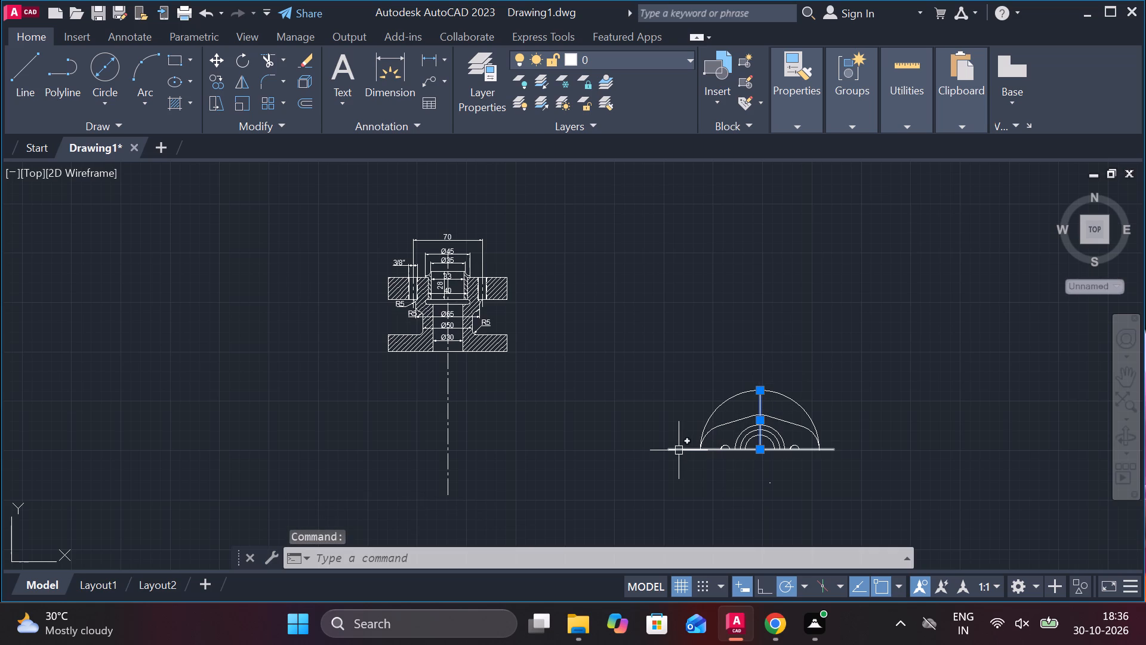
click(679, 450)
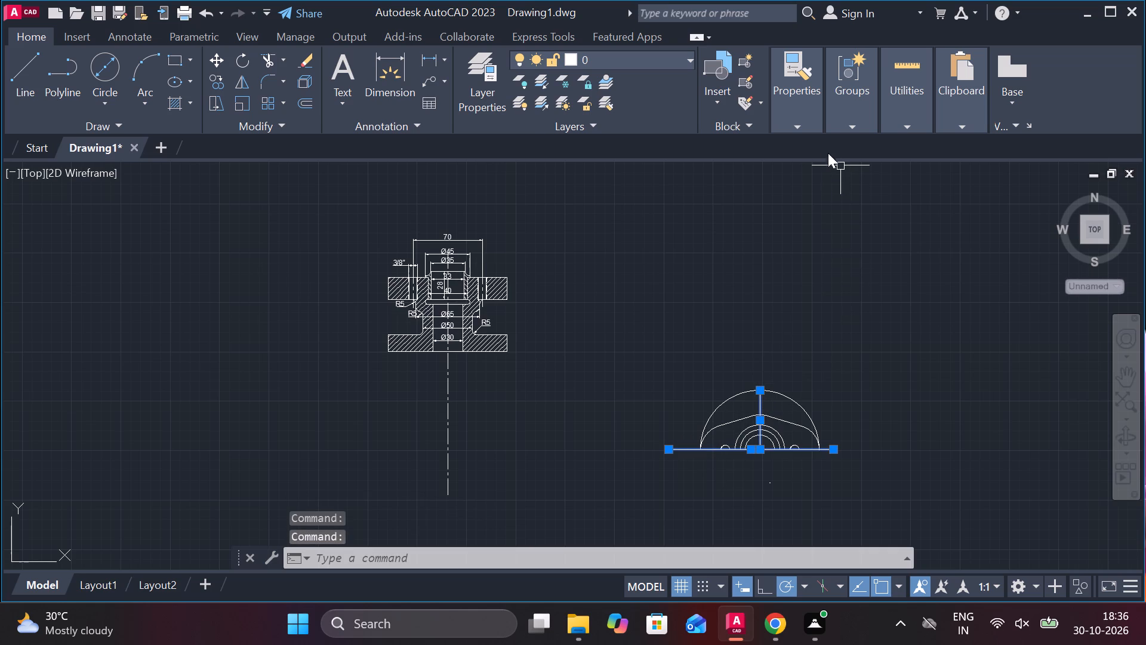
click(803, 132)
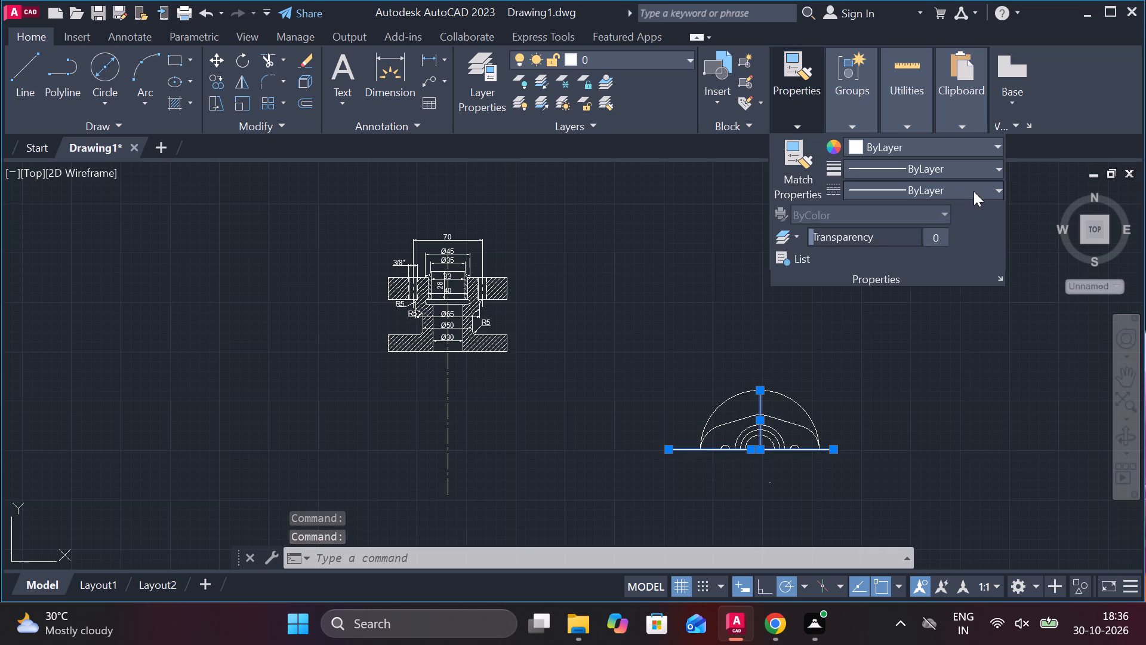
click(974, 191)
click(920, 250)
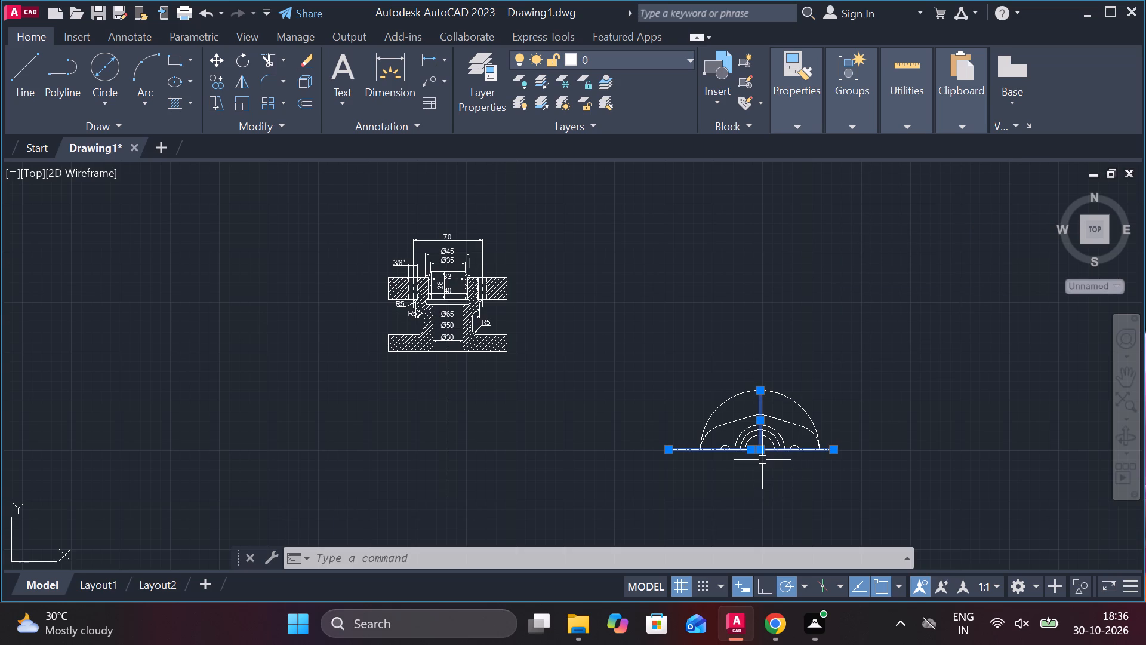
key(Escape)
Move the whole half circular view by the top of its outer arc onto the section's centre line, directly below the dimensioned section.
click(882, 302)
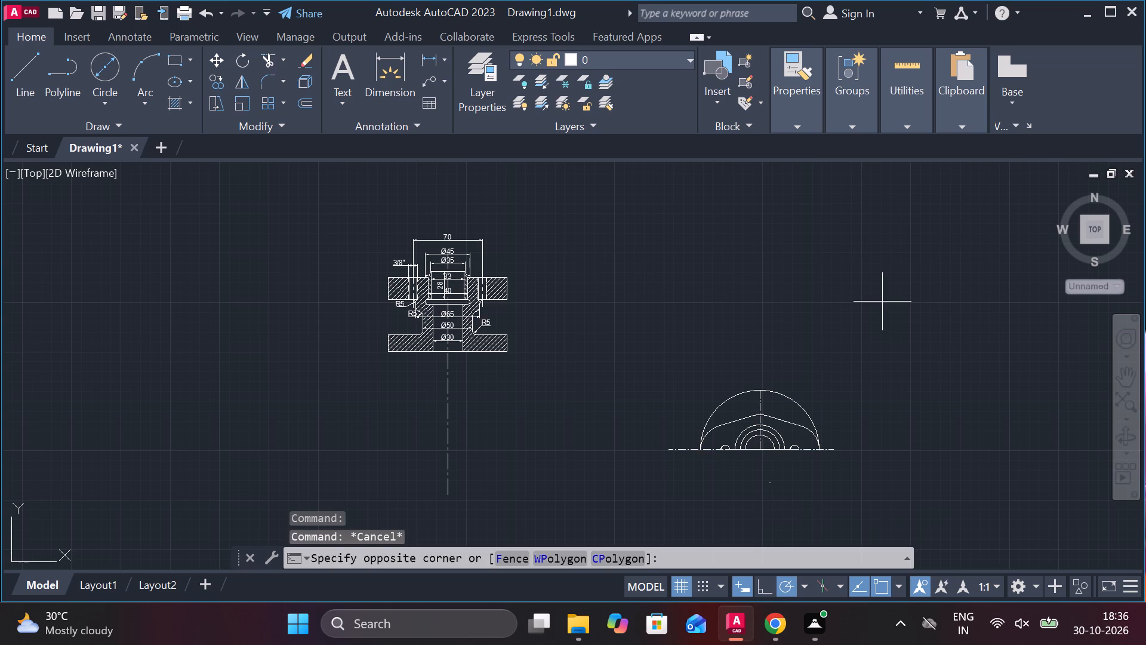
click(653, 493)
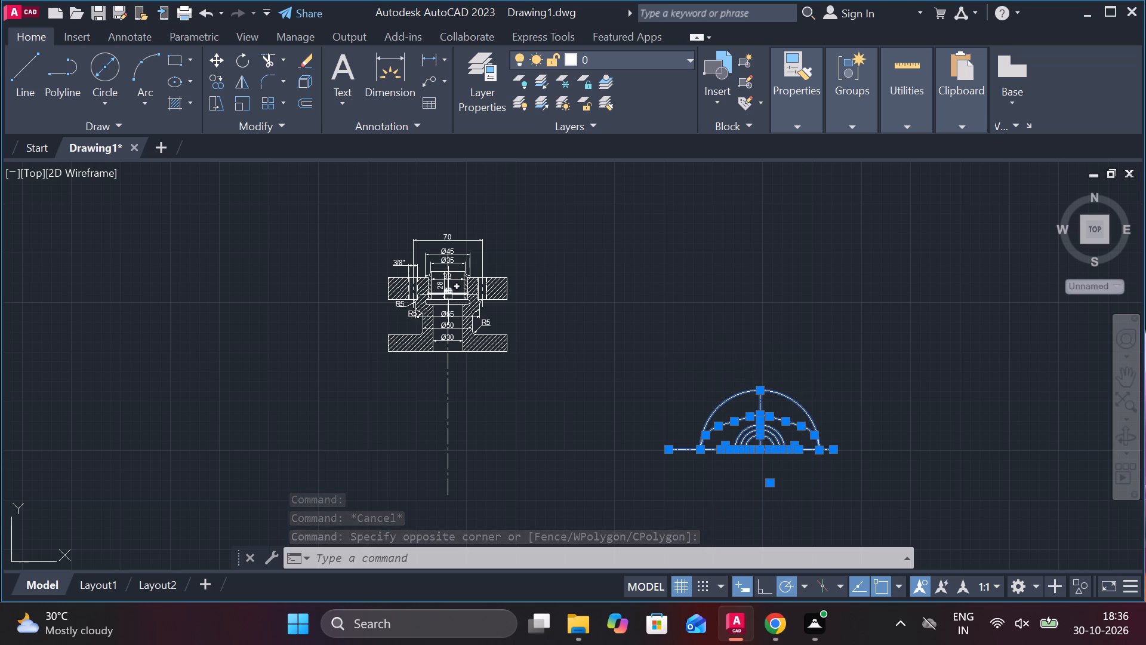
key(m)
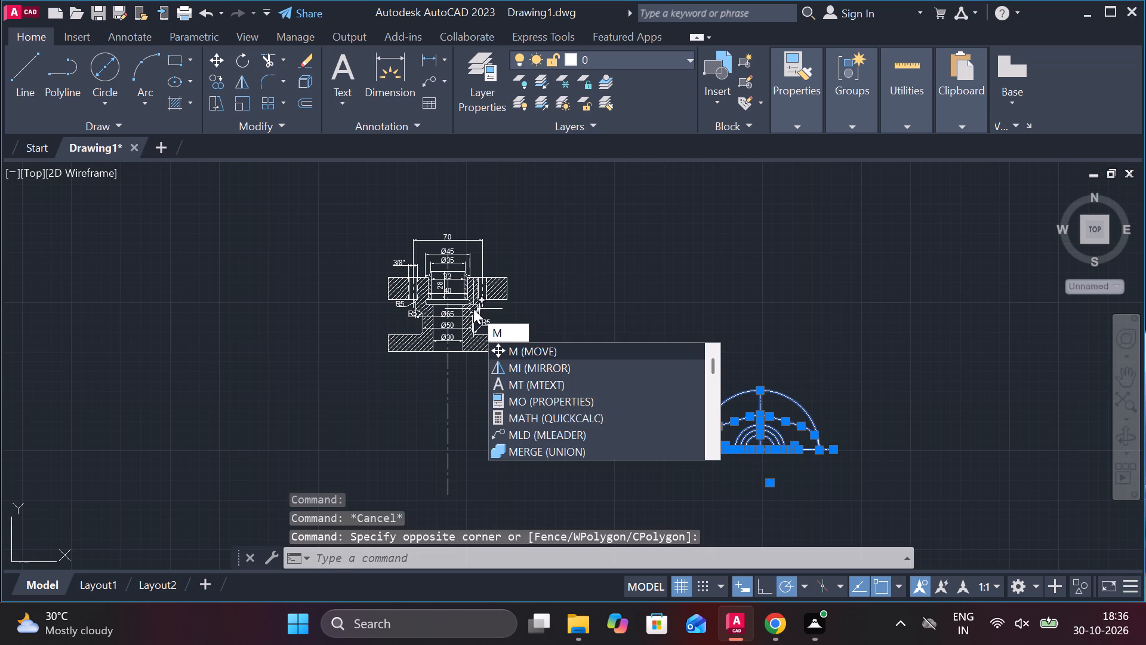
key(Return)
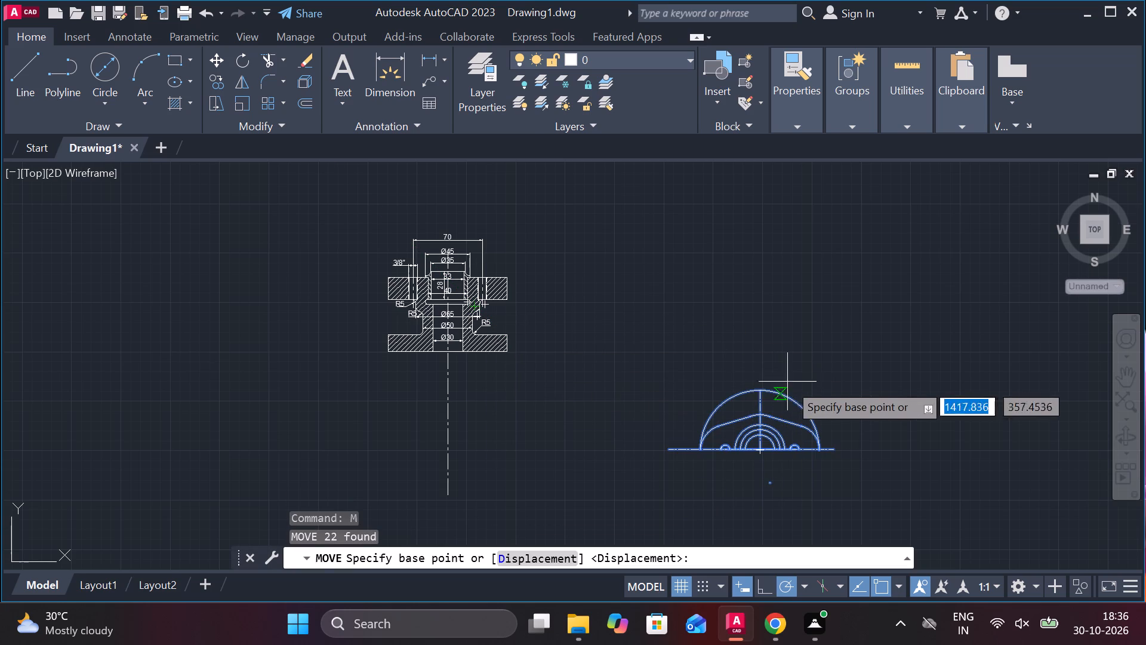
click(764, 390)
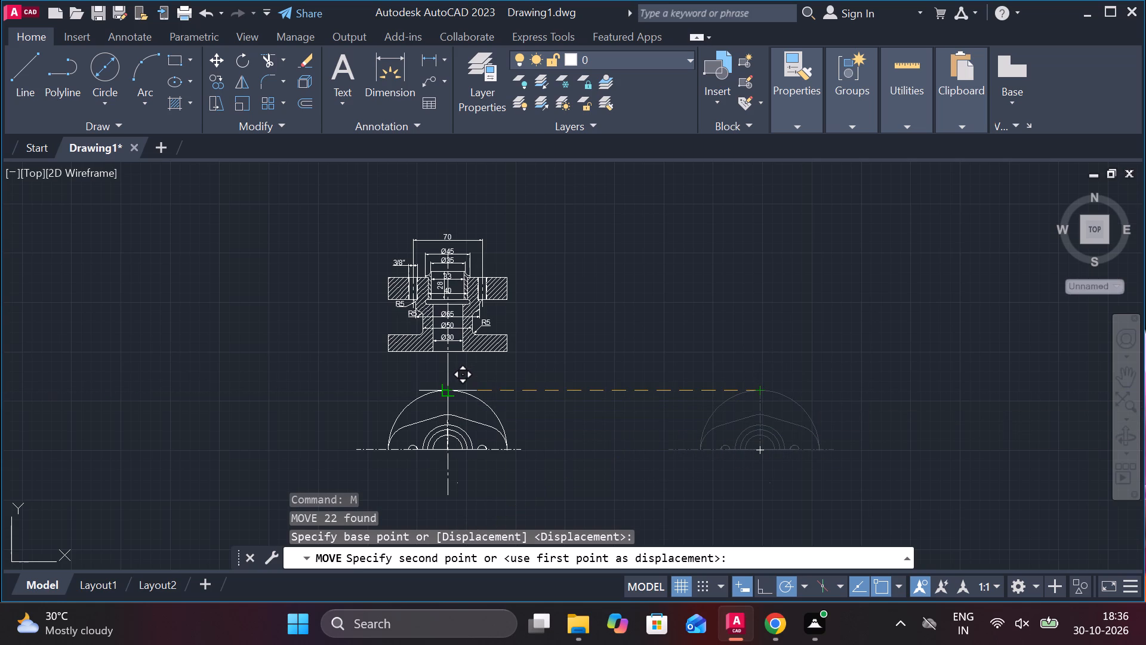
click(446, 391)
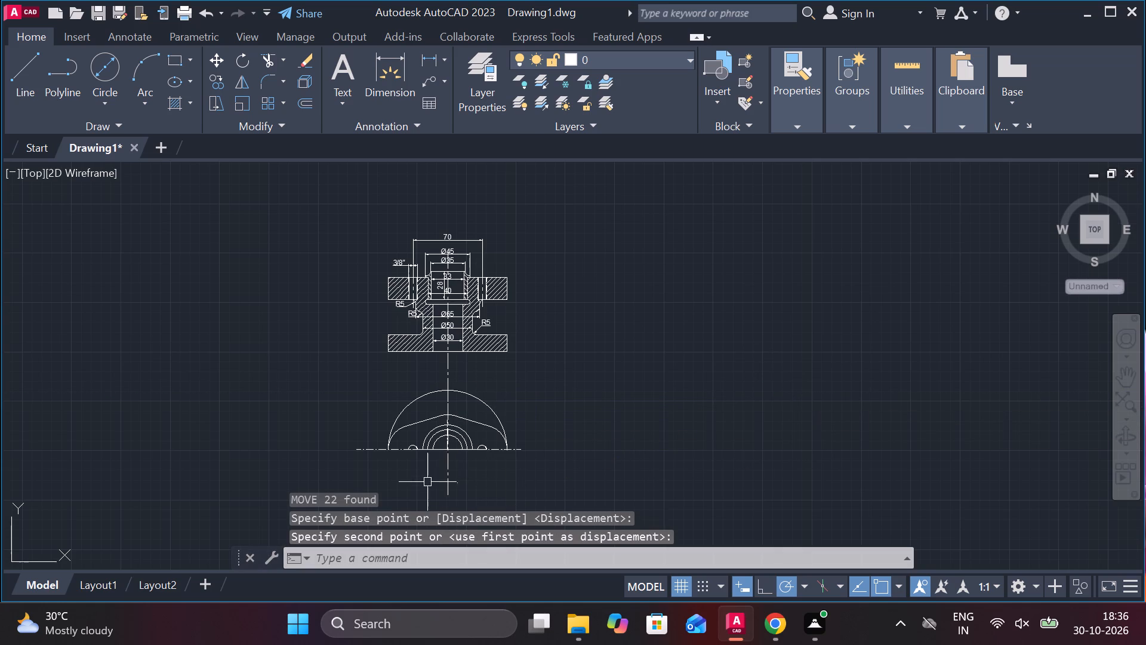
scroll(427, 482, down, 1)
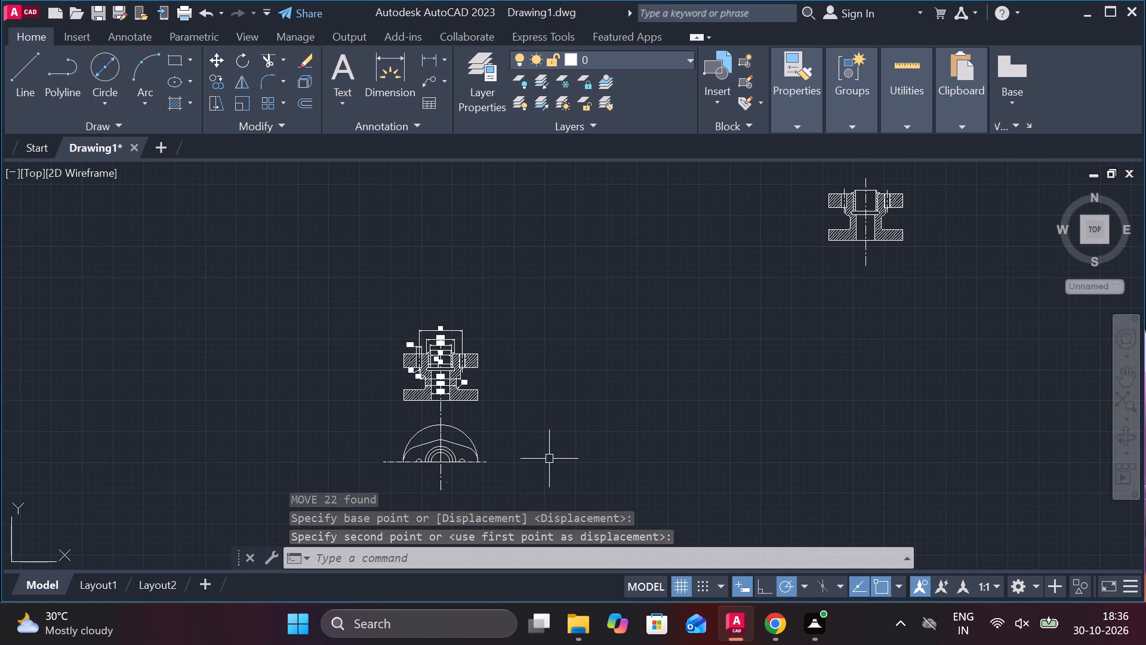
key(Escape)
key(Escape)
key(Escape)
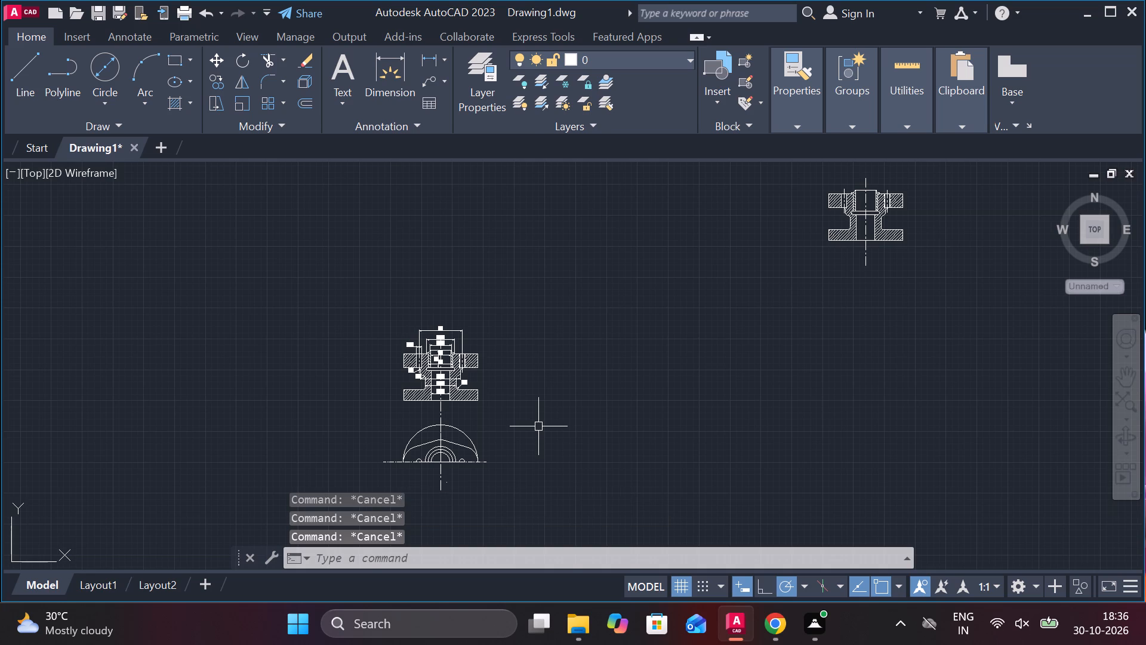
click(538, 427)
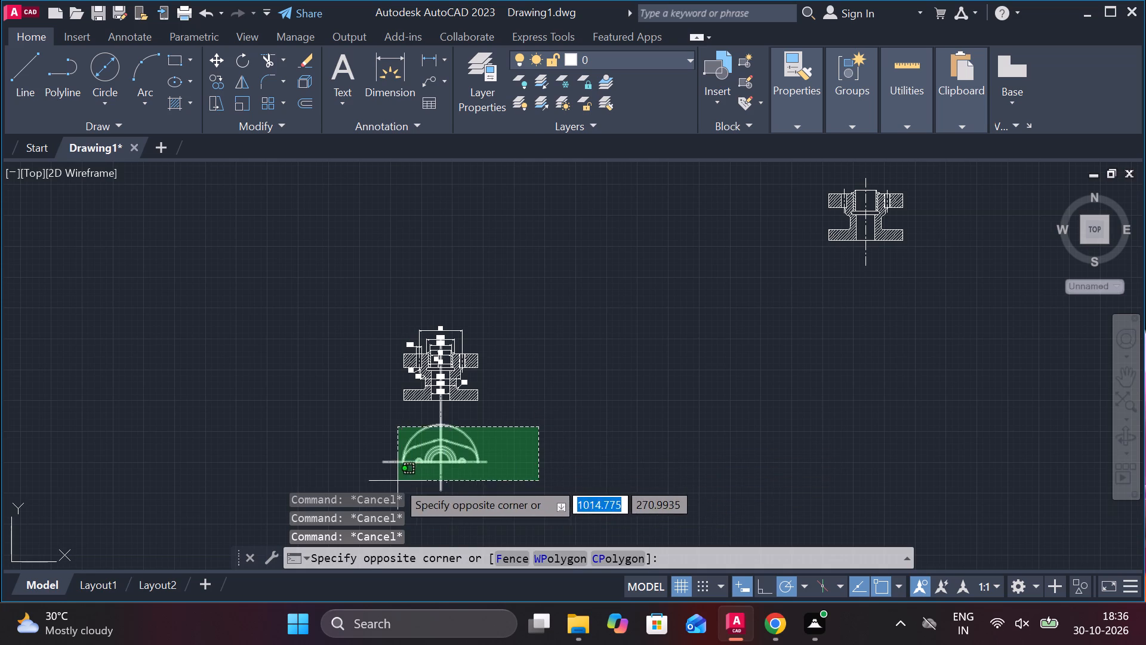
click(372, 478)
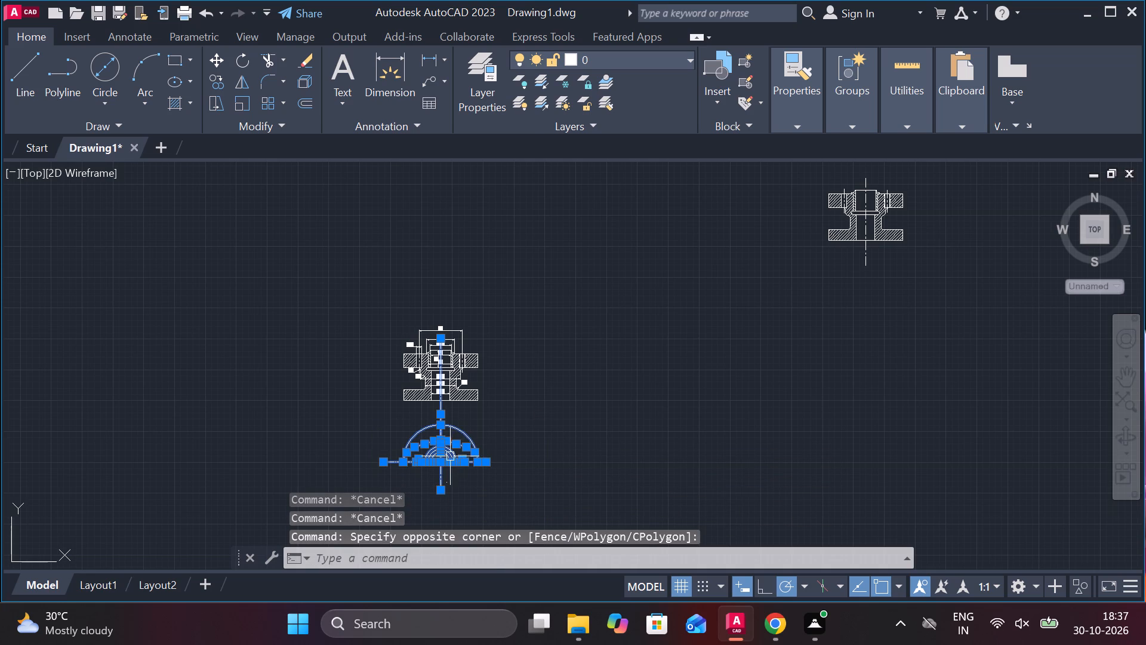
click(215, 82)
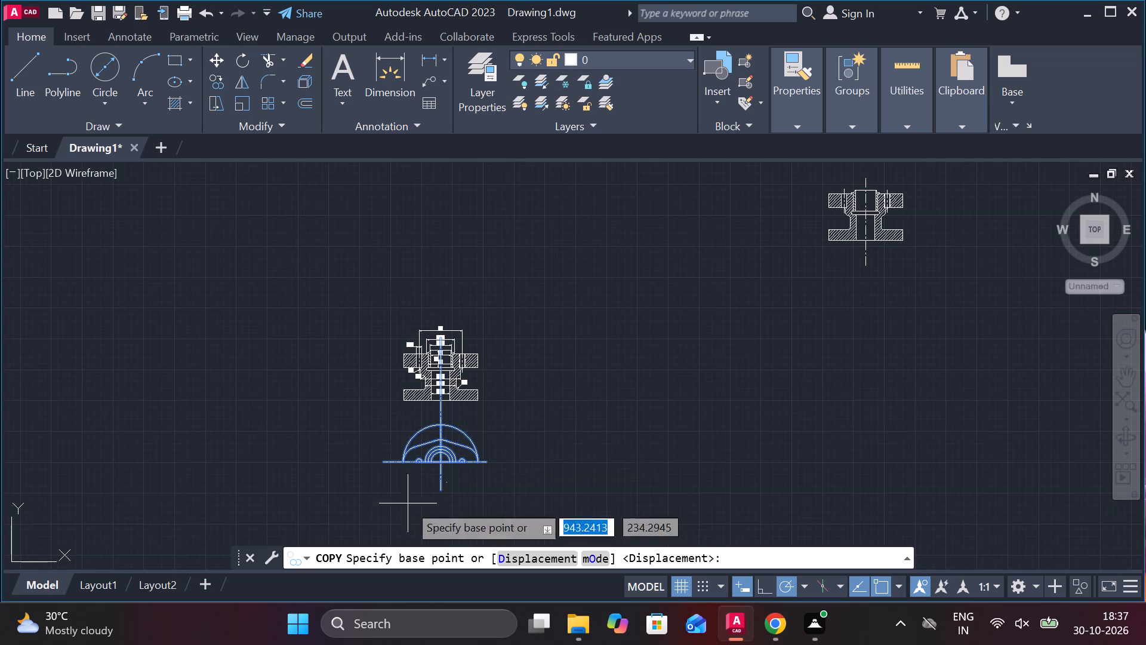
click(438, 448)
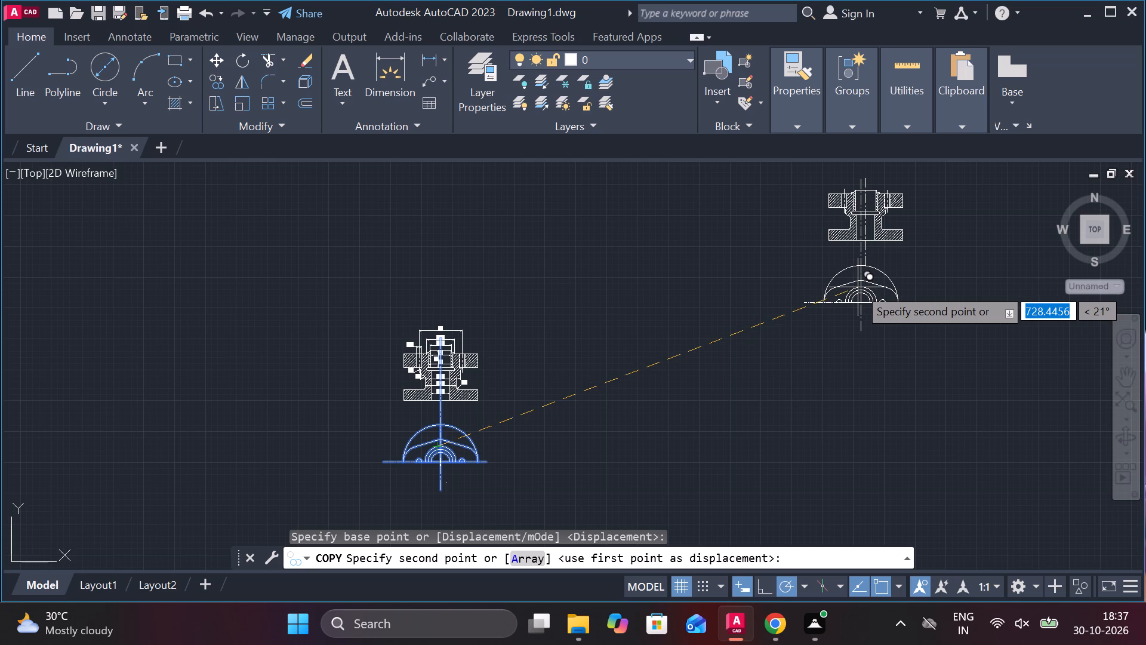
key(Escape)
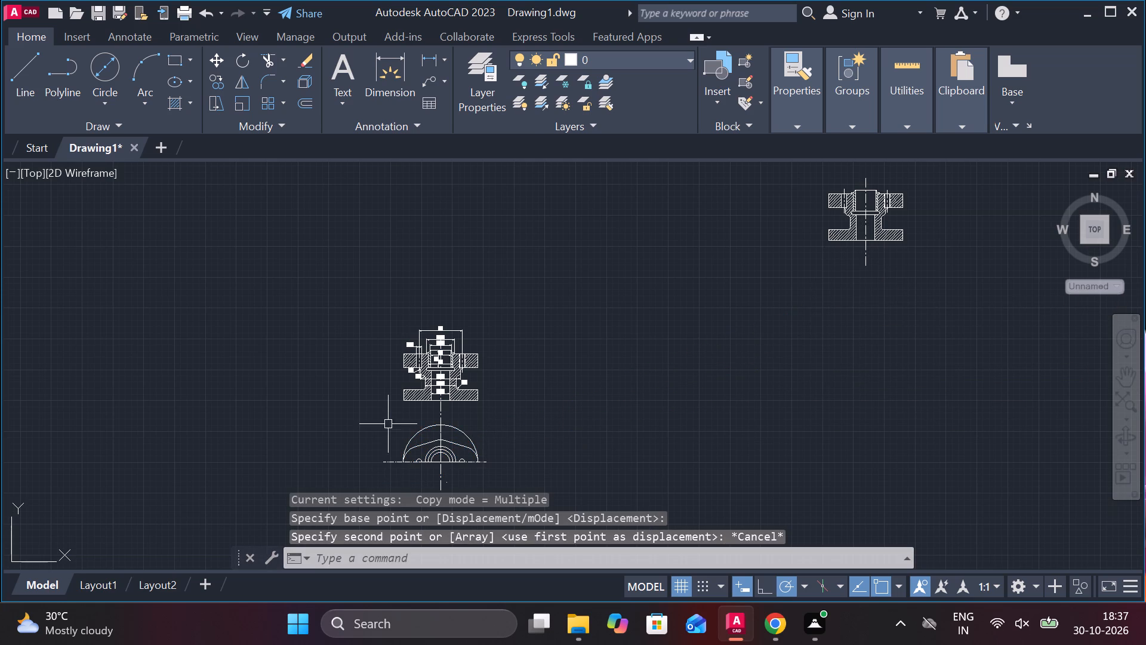
Copy the half circular view with its centre lines, by the top of its outer arc, onto the spare section's centre line just below its base flange.
click(524, 411)
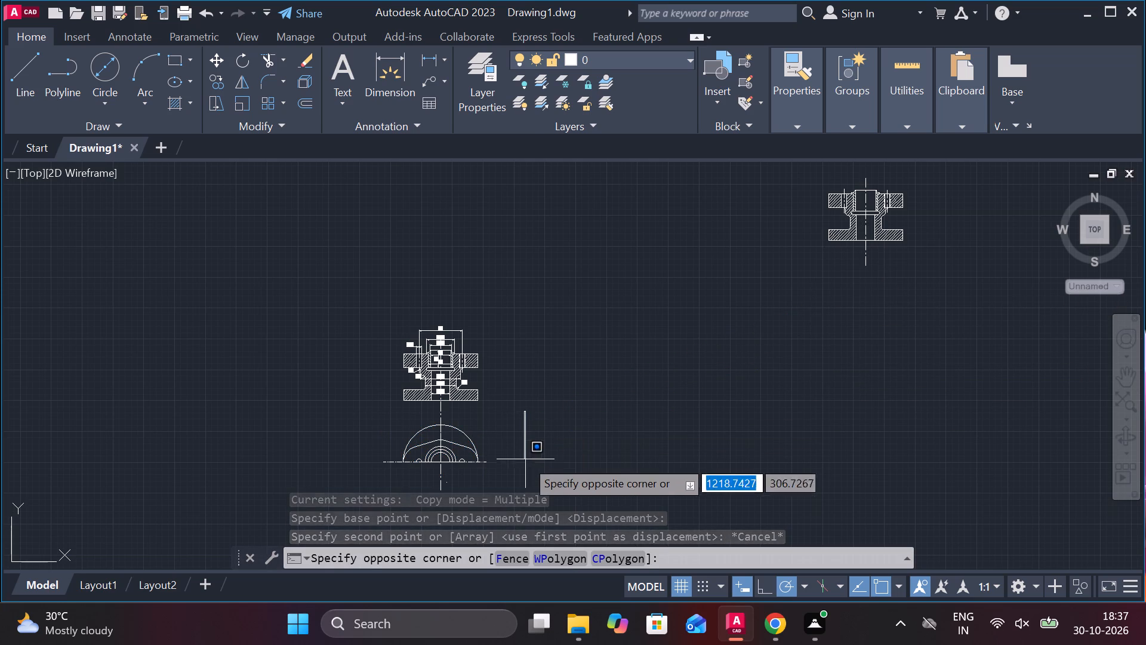
click(380, 481)
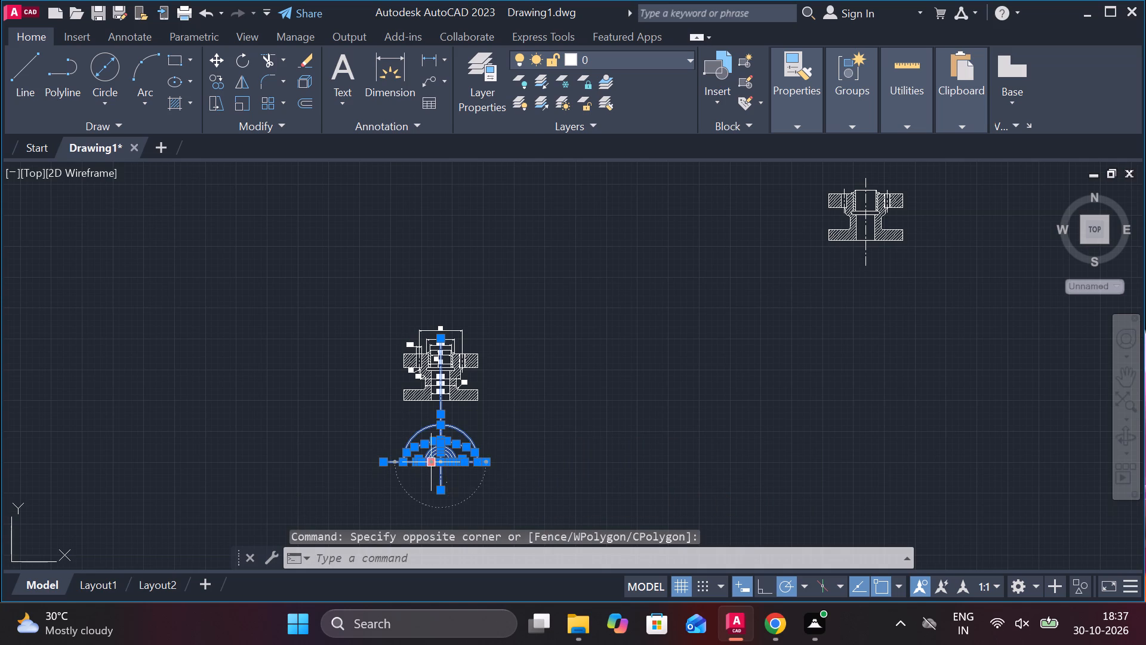
text(co)
key(Return)
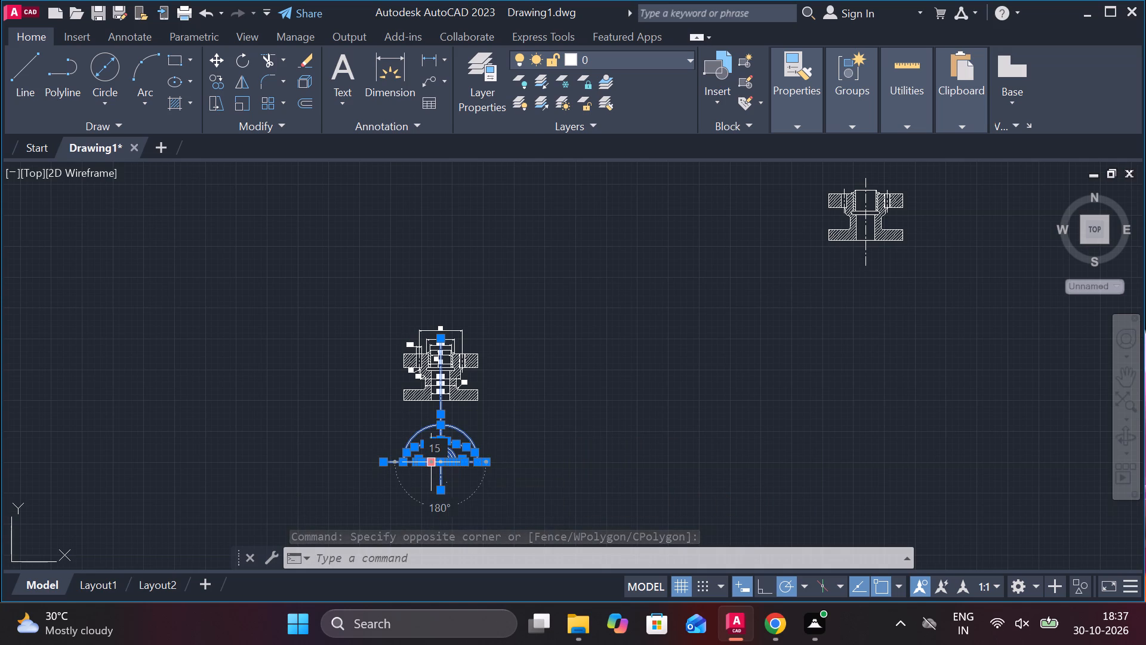
scroll(452, 442, up, 2)
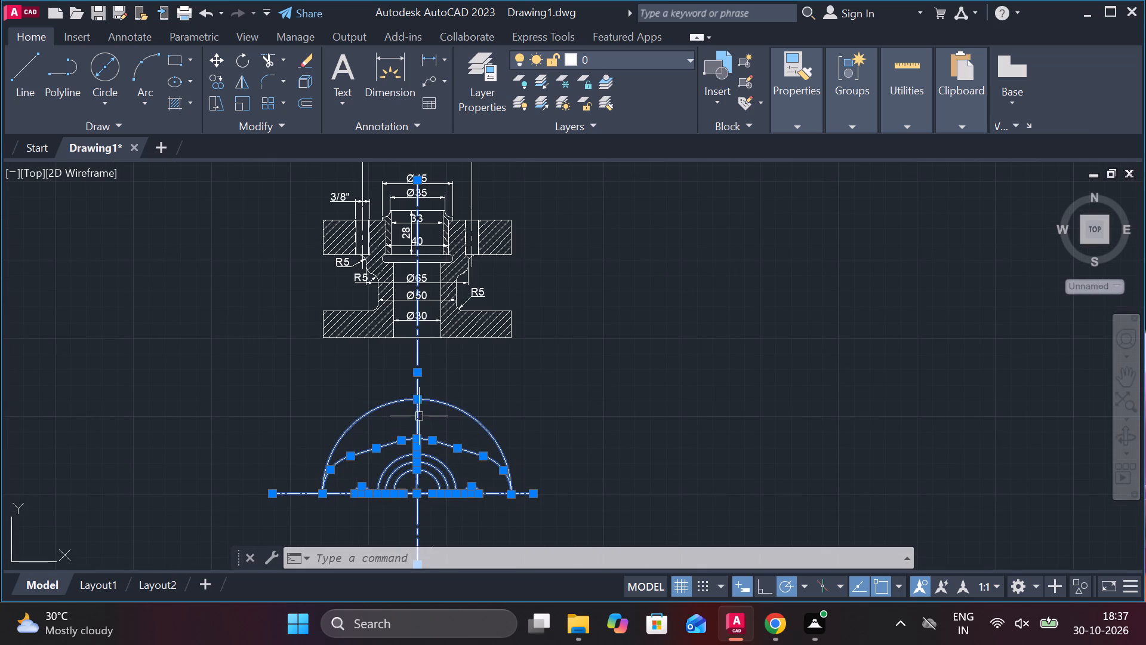
click(417, 401)
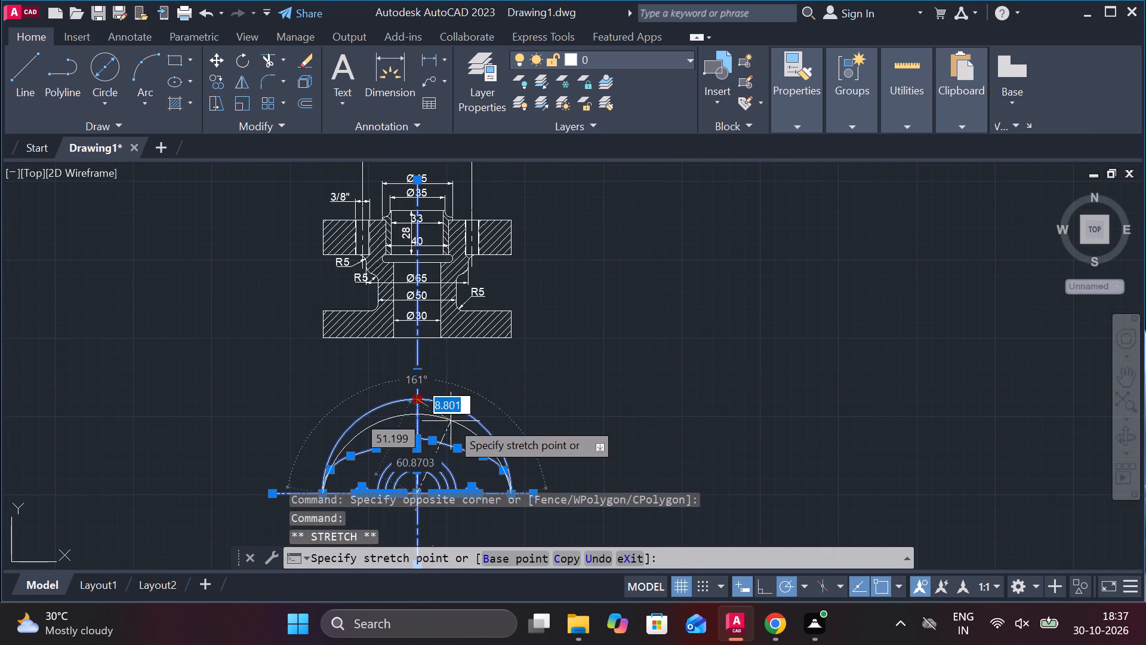
key(Escape)
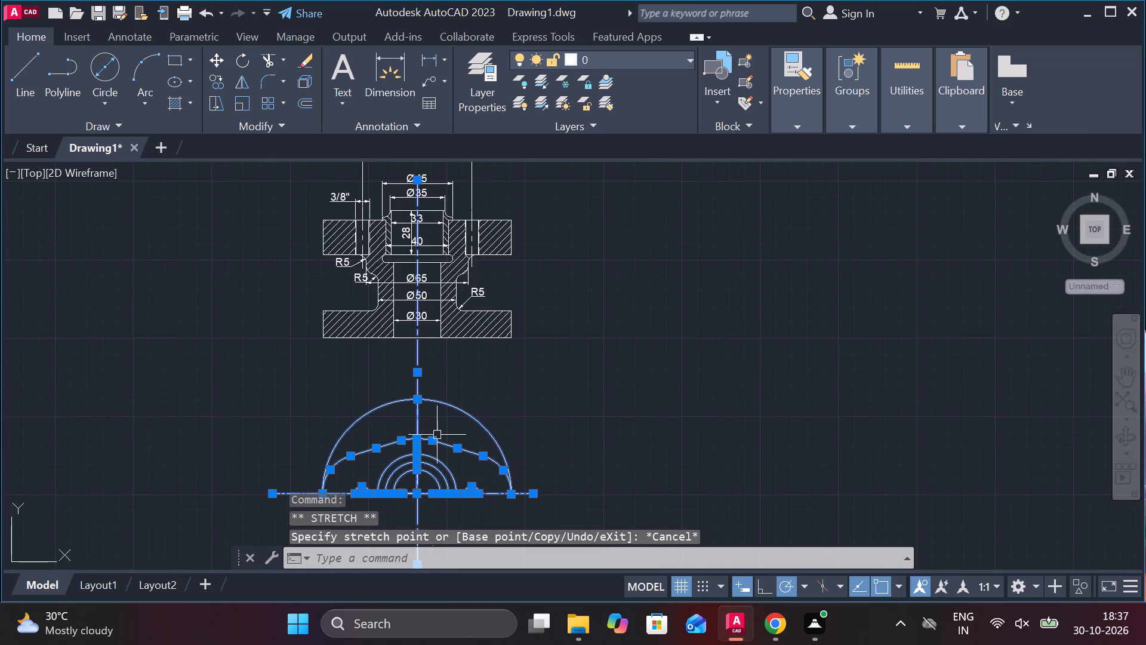
text(co)
key(Return)
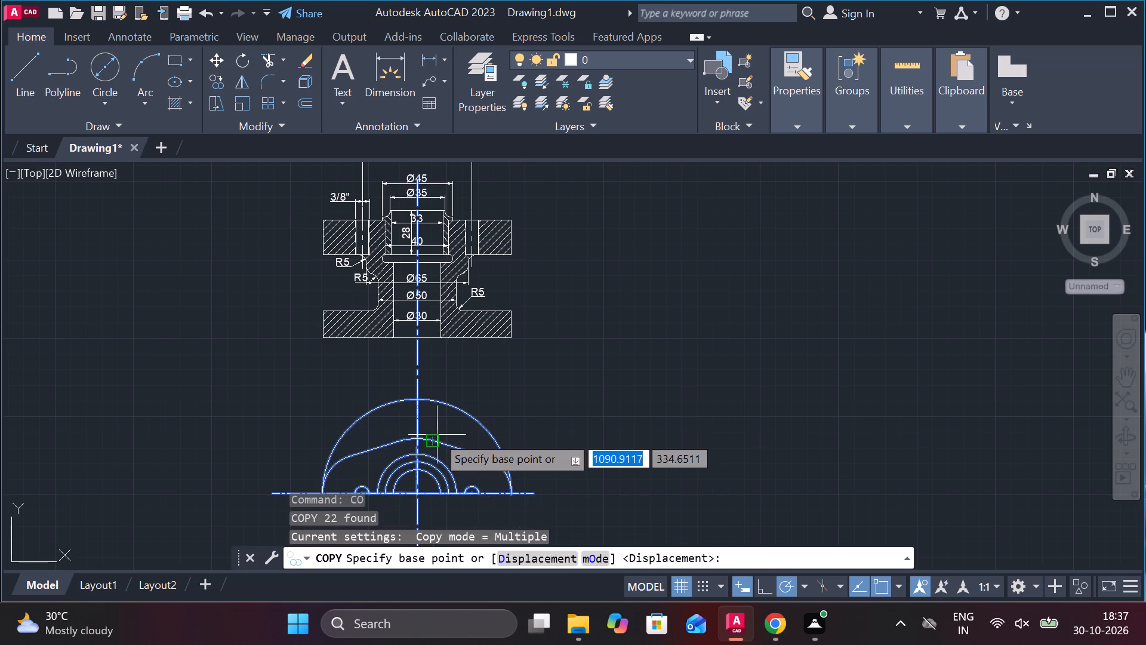
click(412, 400)
scroll(759, 365, down, 3)
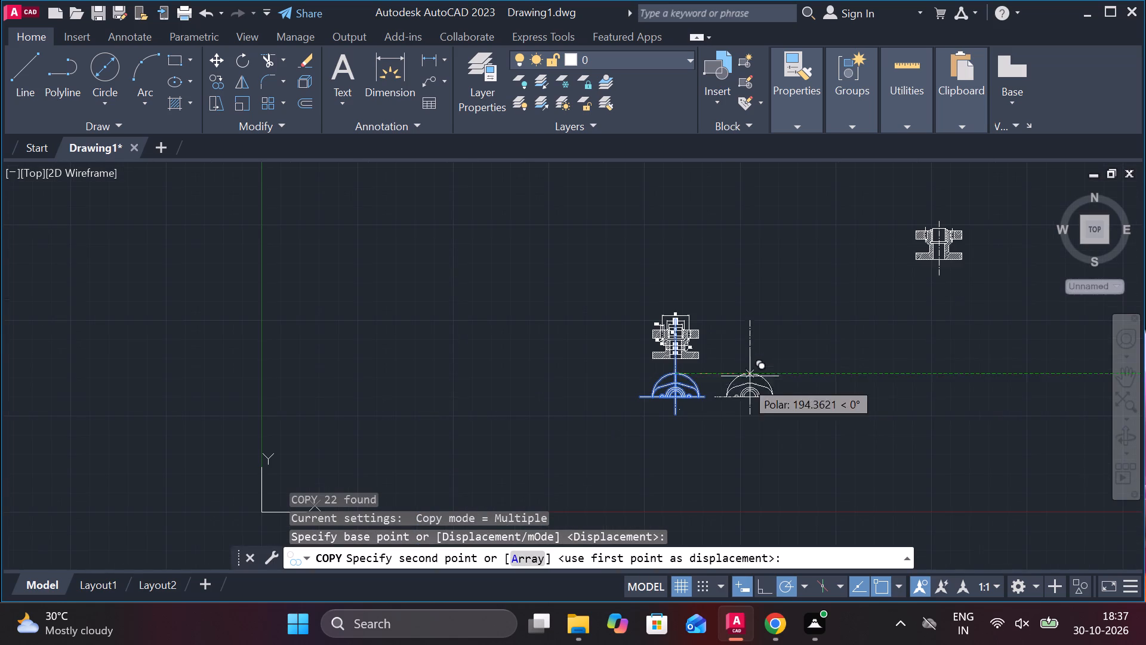
scroll(943, 278, up, 2)
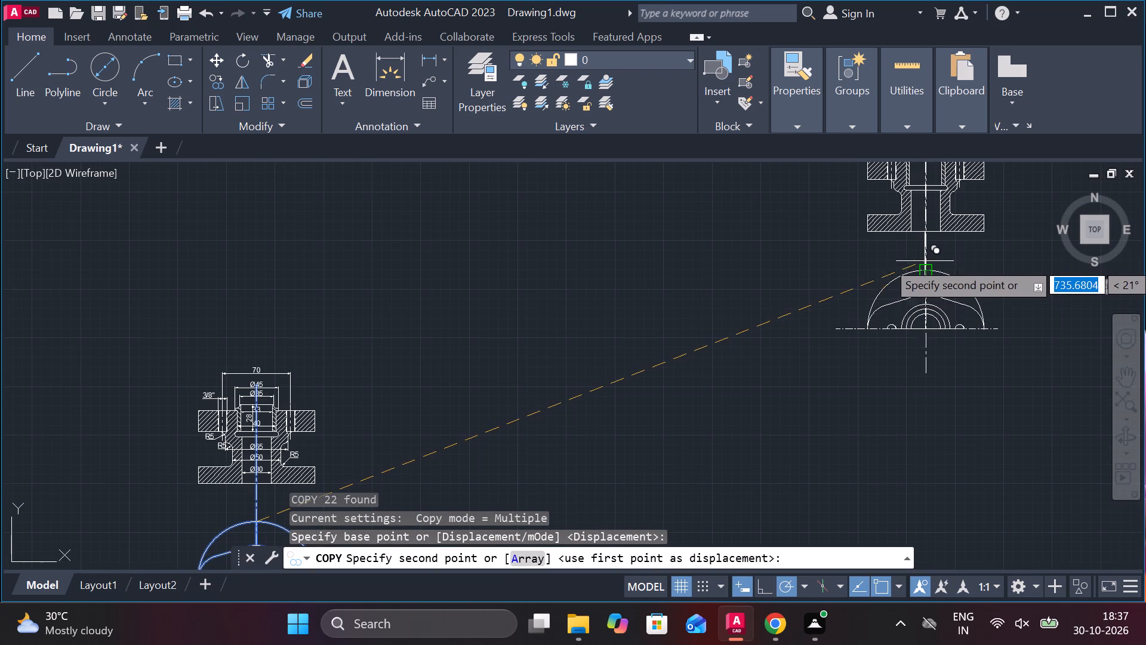
click(925, 261)
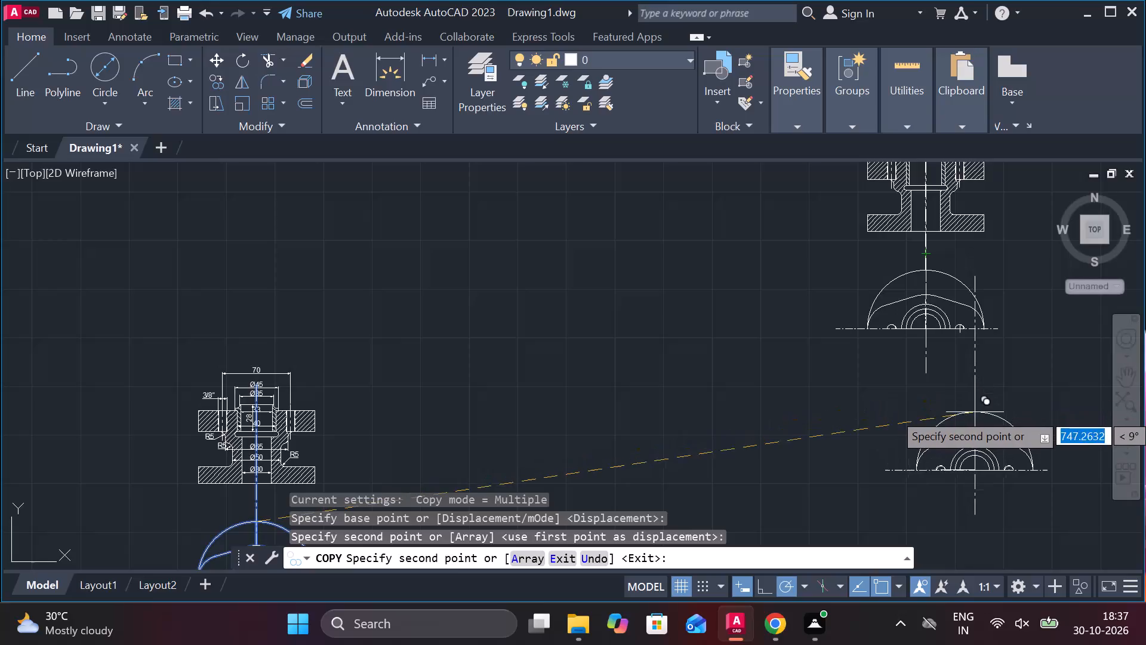
scroll(956, 392, down, 1)
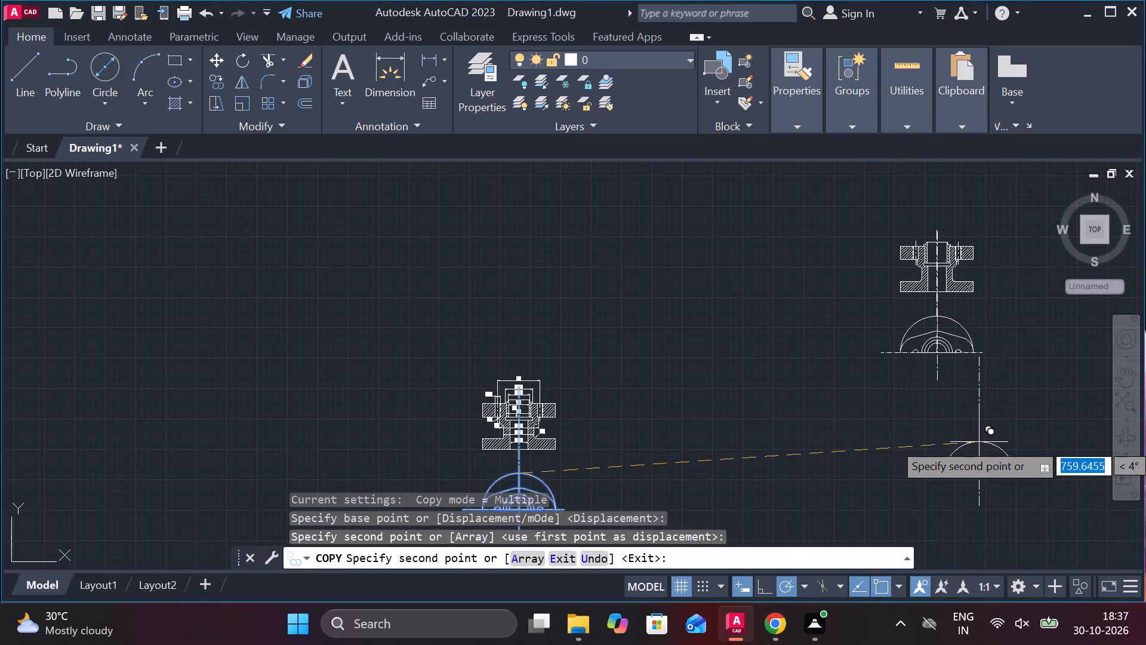
key(Escape)
Add a horizontal linear dimension between the two small hole centres of the original half view, placed just above the curved inner profile.
scroll(795, 358, up, 1)
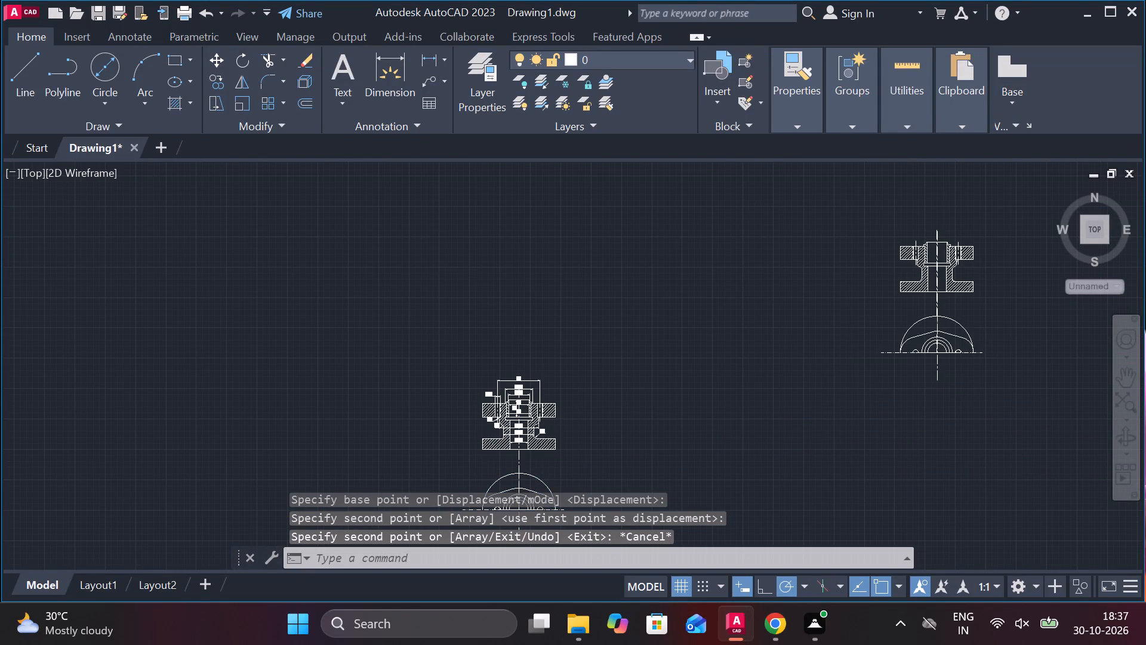
scroll(795, 358, down, 2)
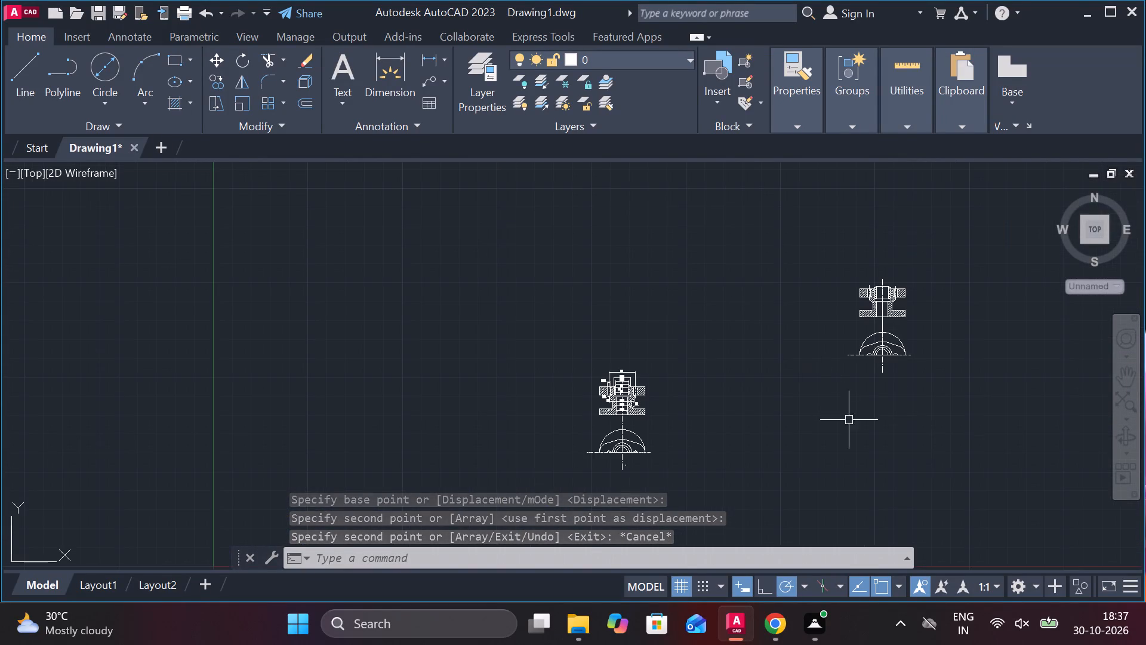
scroll(686, 481, up, 2)
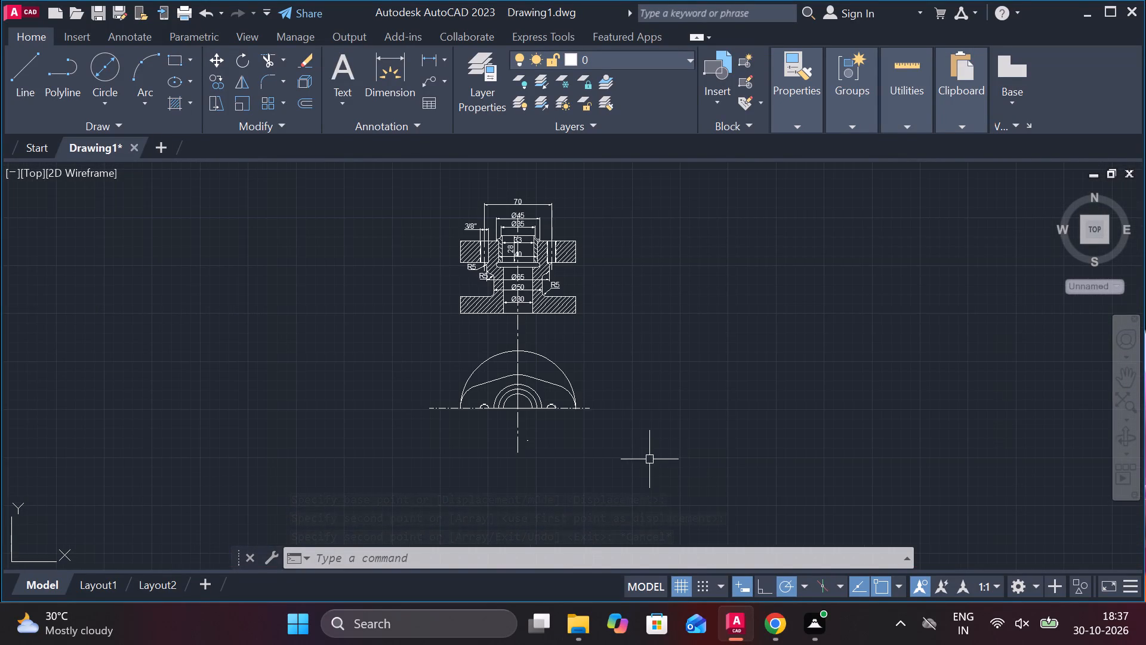
key(Escape)
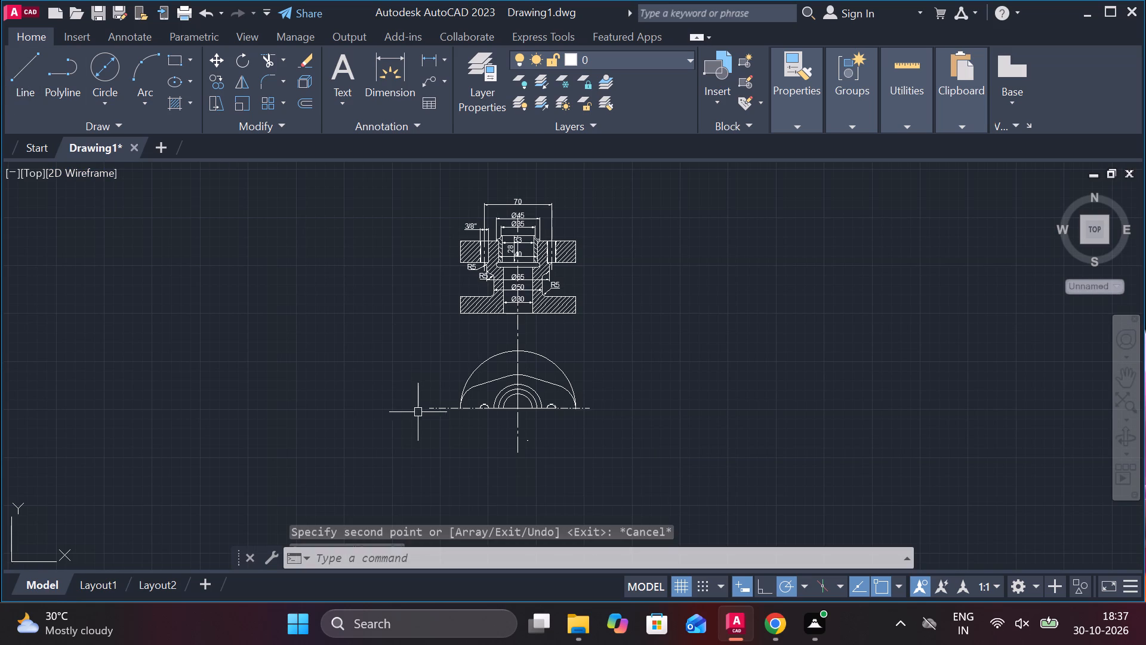
click(433, 61)
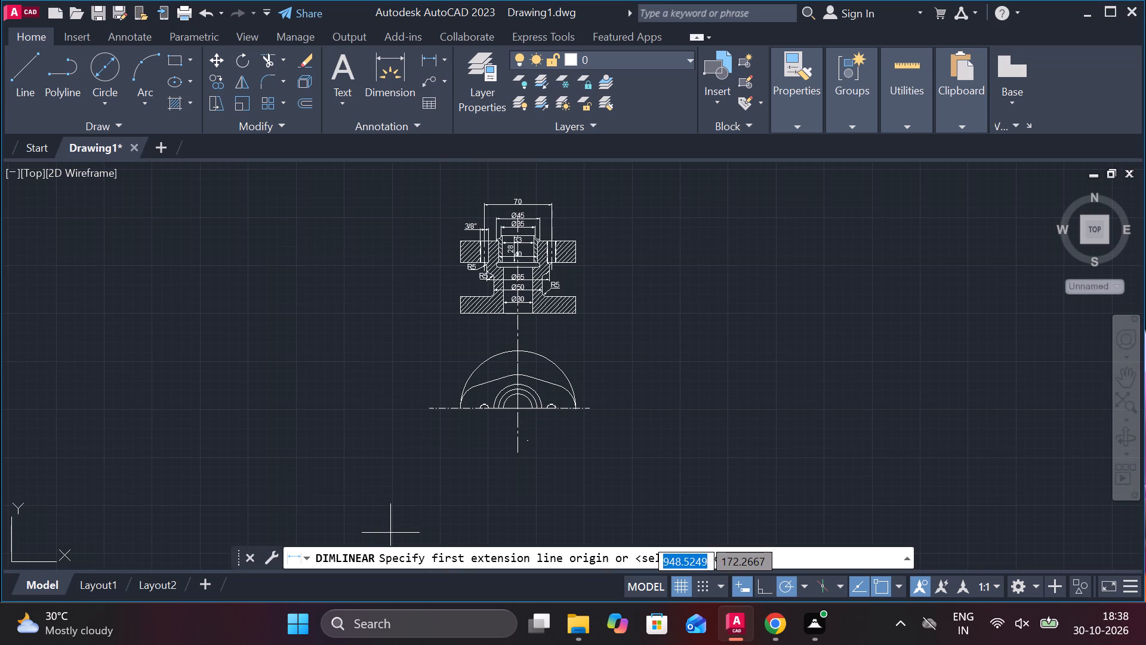
scroll(507, 426, up, 3)
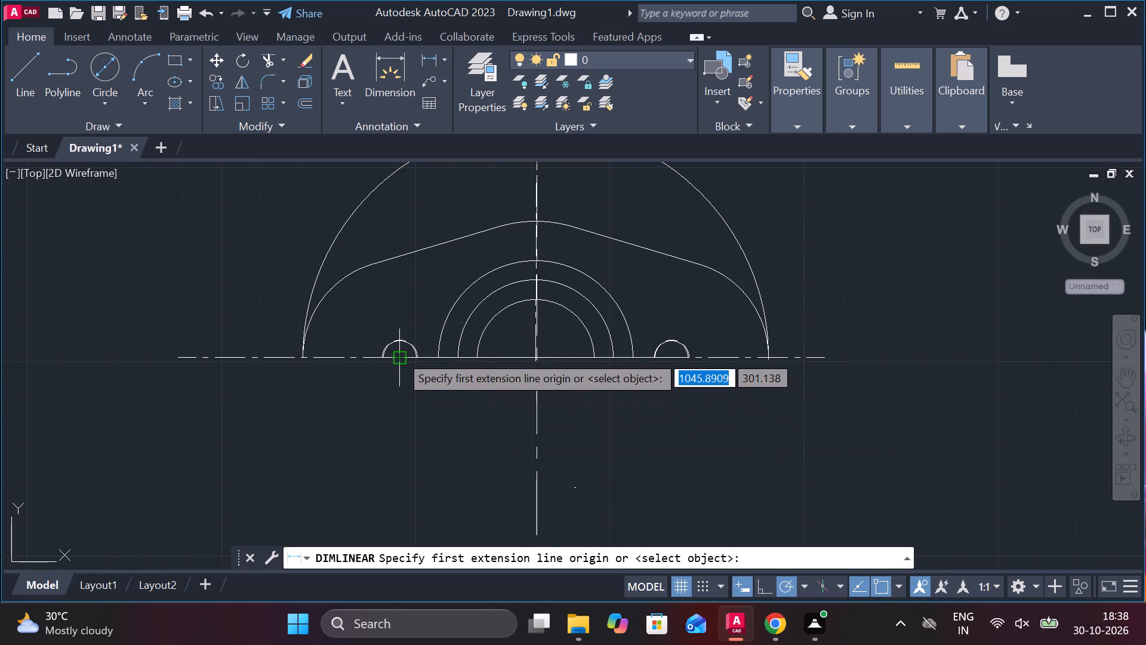
click(399, 354)
click(677, 359)
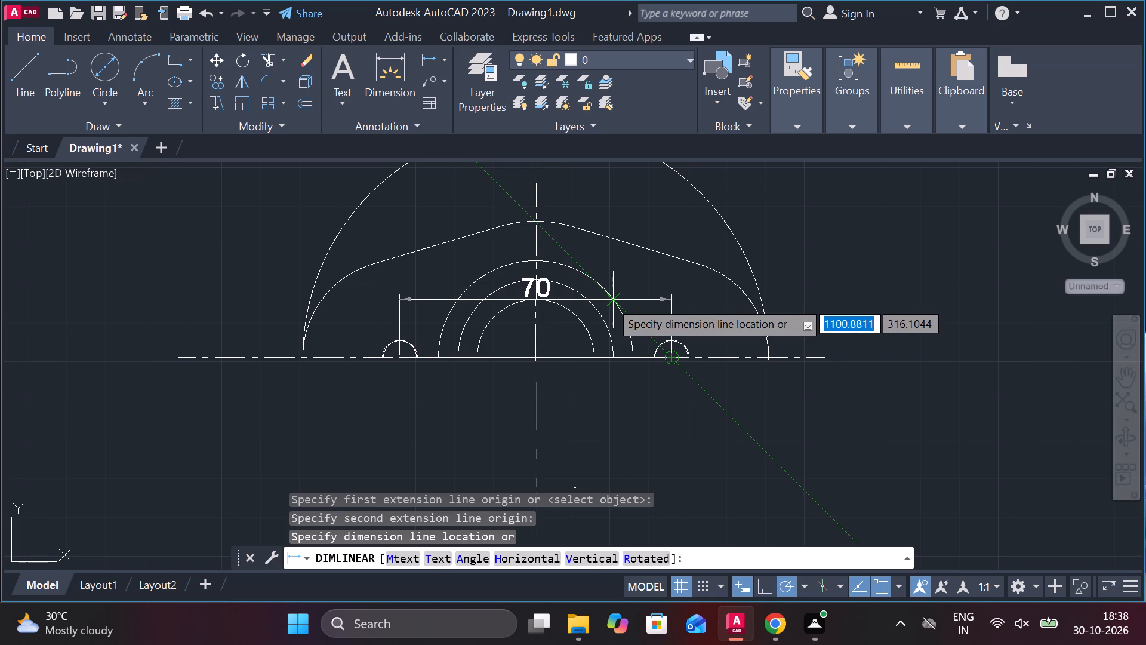
click(604, 204)
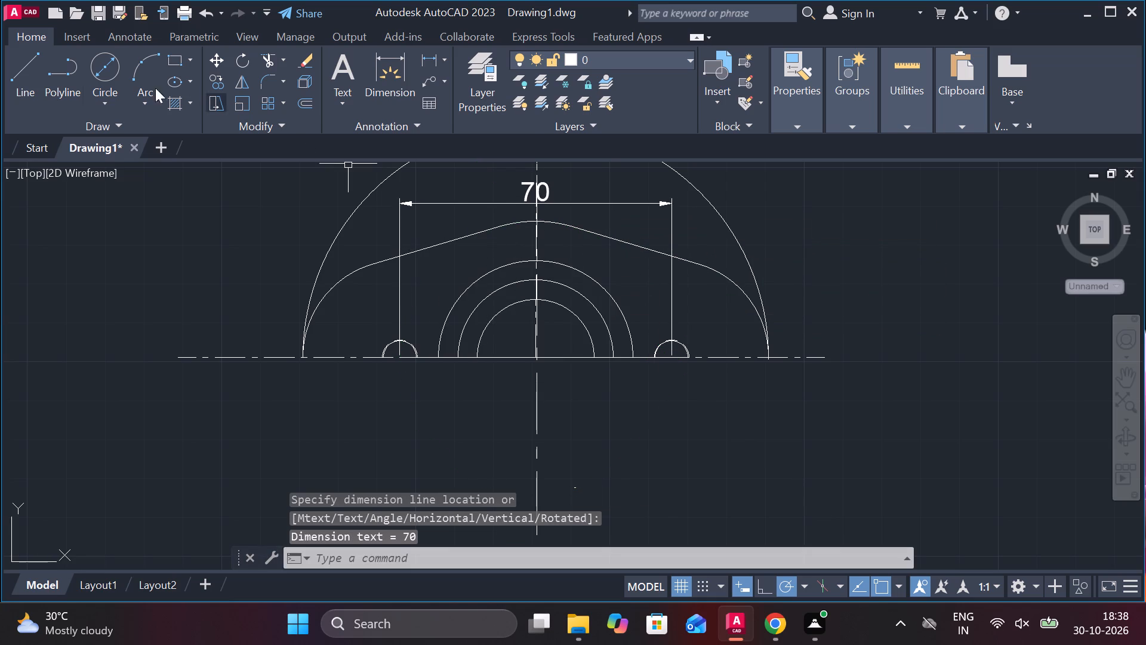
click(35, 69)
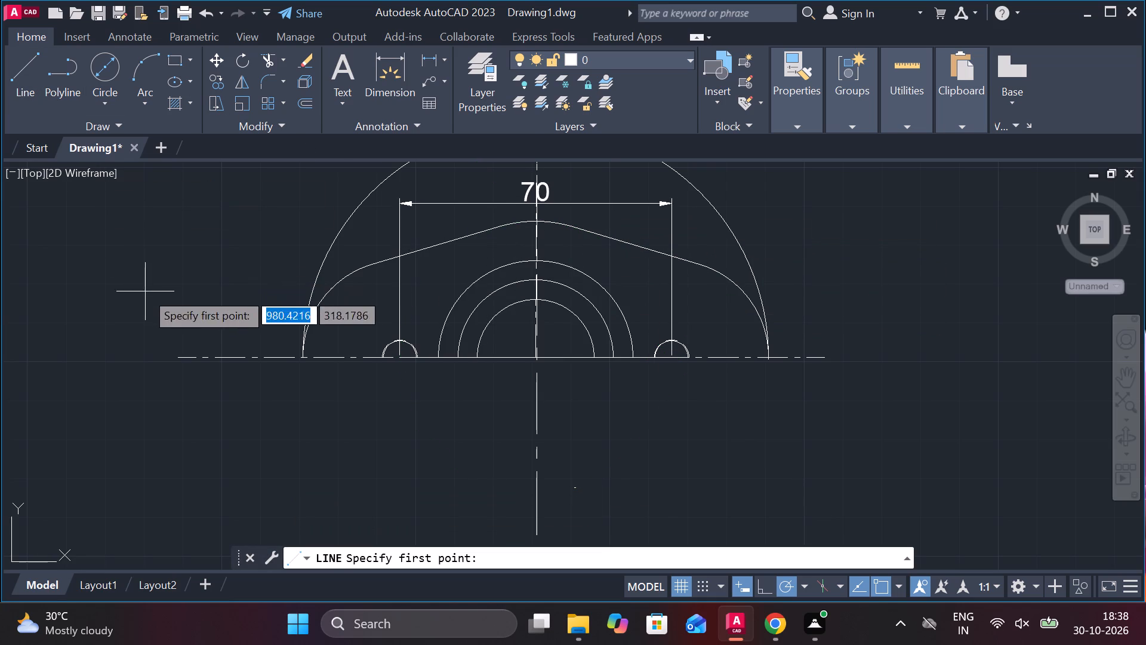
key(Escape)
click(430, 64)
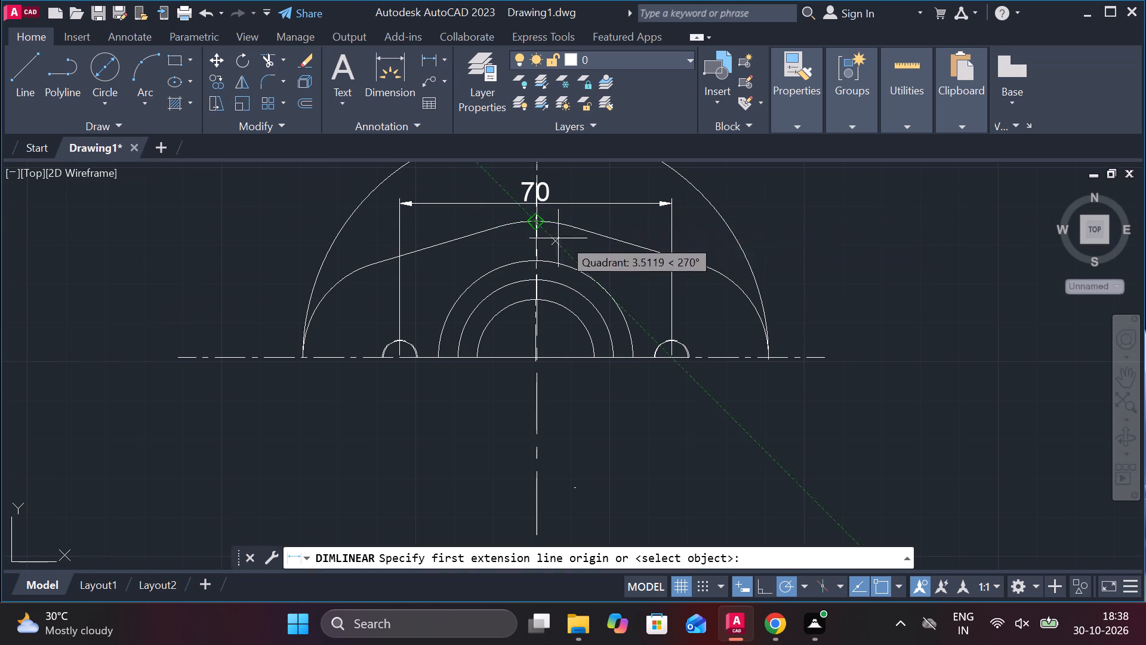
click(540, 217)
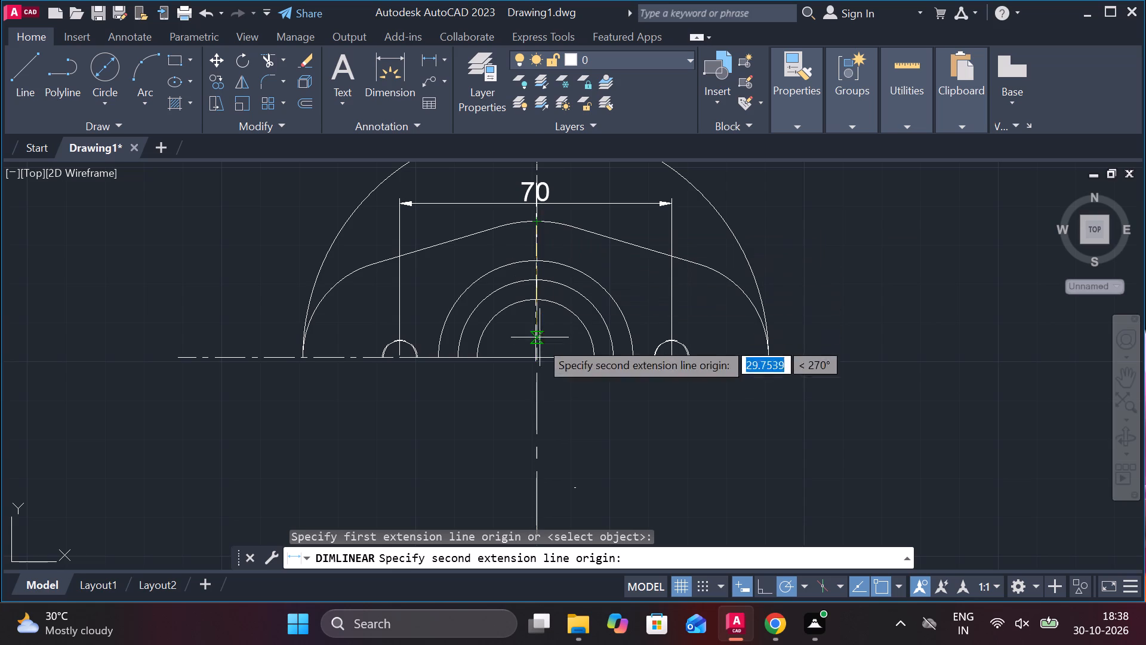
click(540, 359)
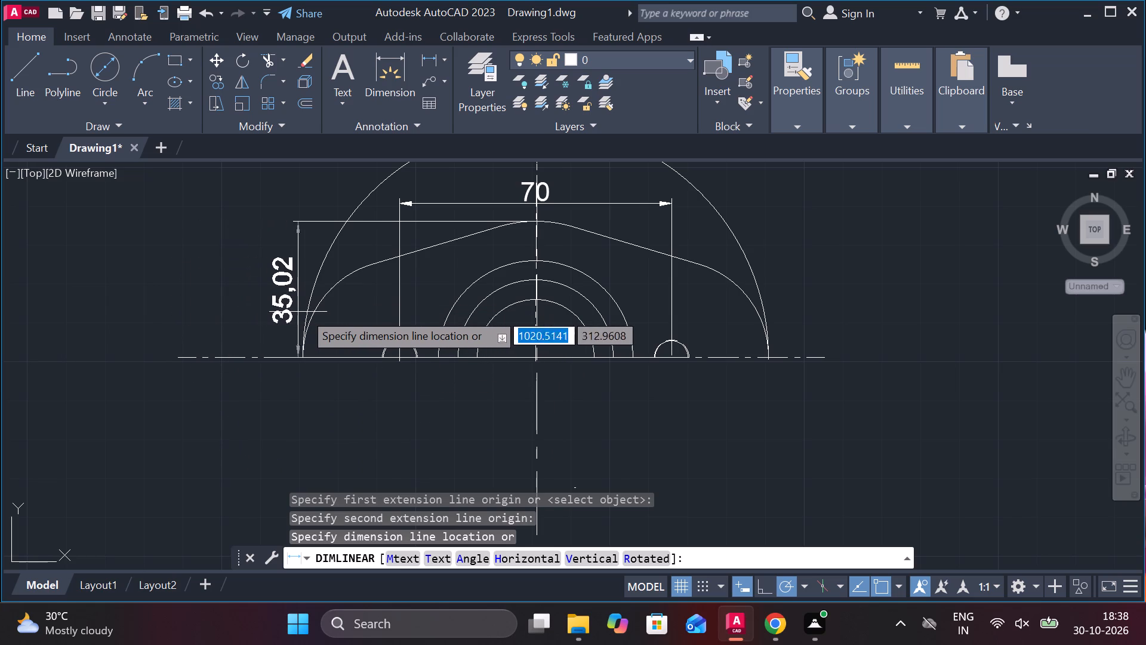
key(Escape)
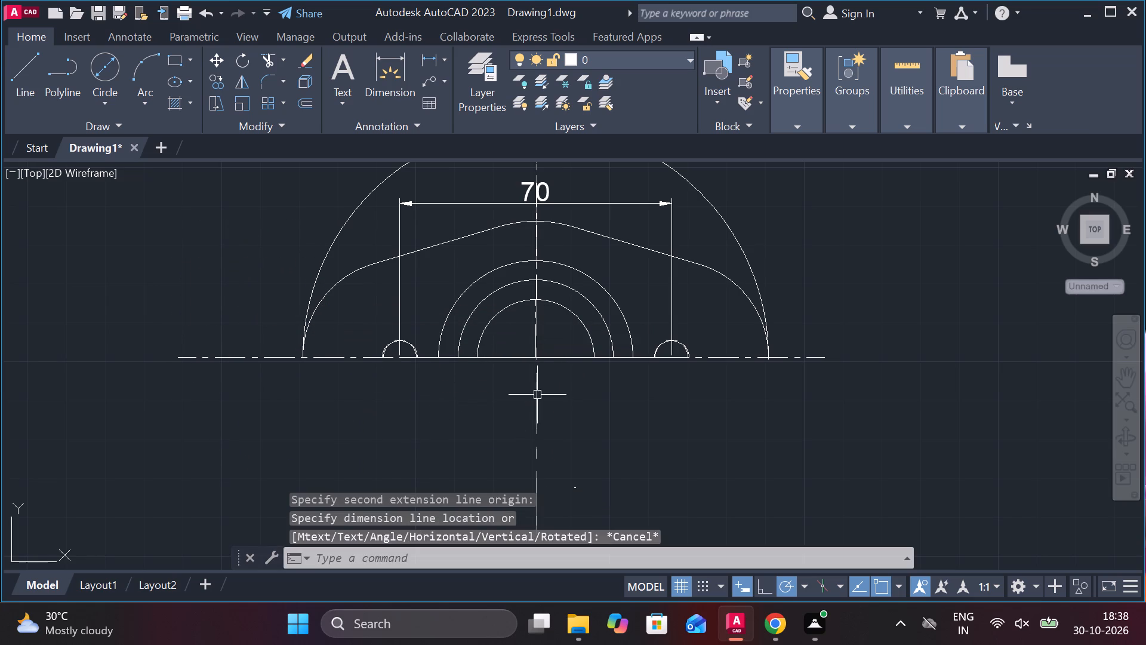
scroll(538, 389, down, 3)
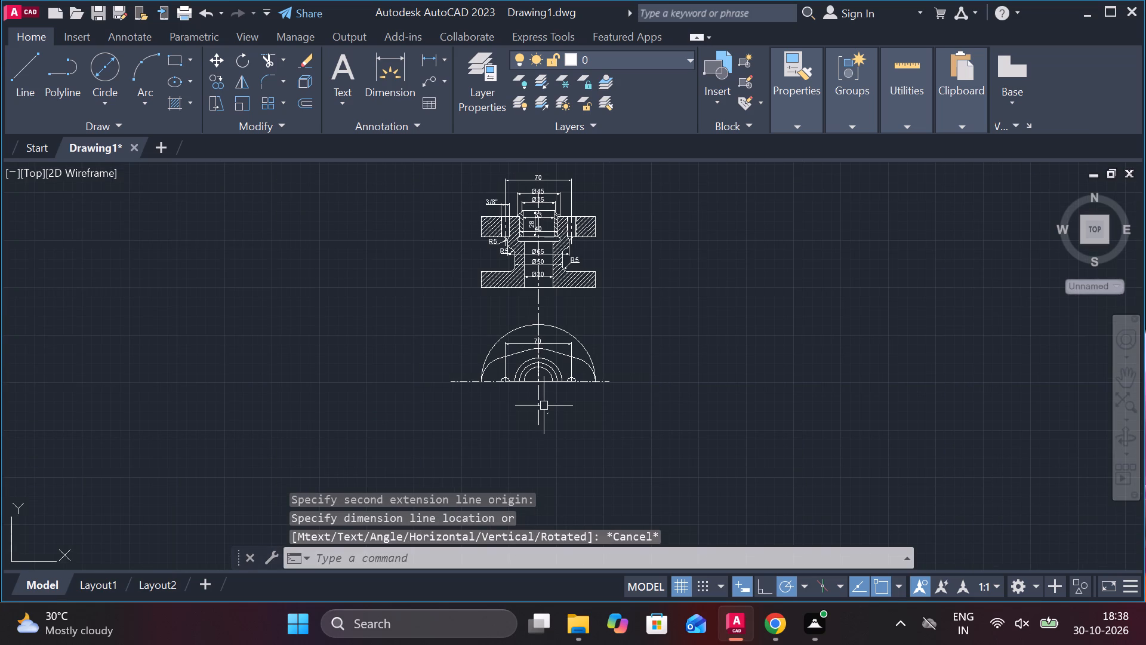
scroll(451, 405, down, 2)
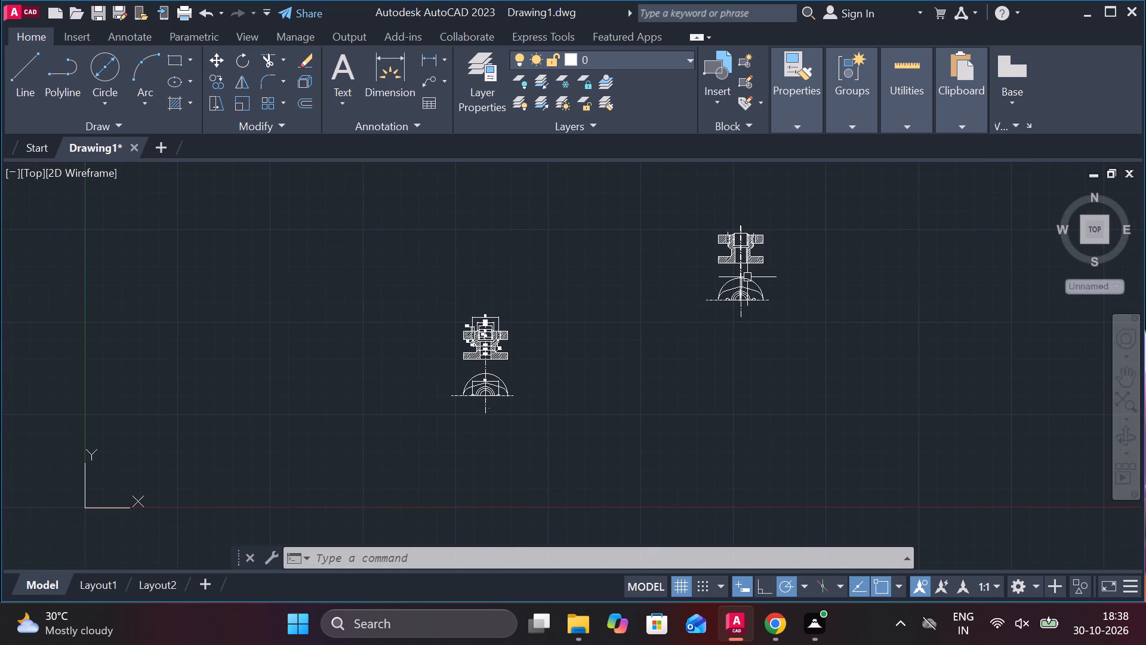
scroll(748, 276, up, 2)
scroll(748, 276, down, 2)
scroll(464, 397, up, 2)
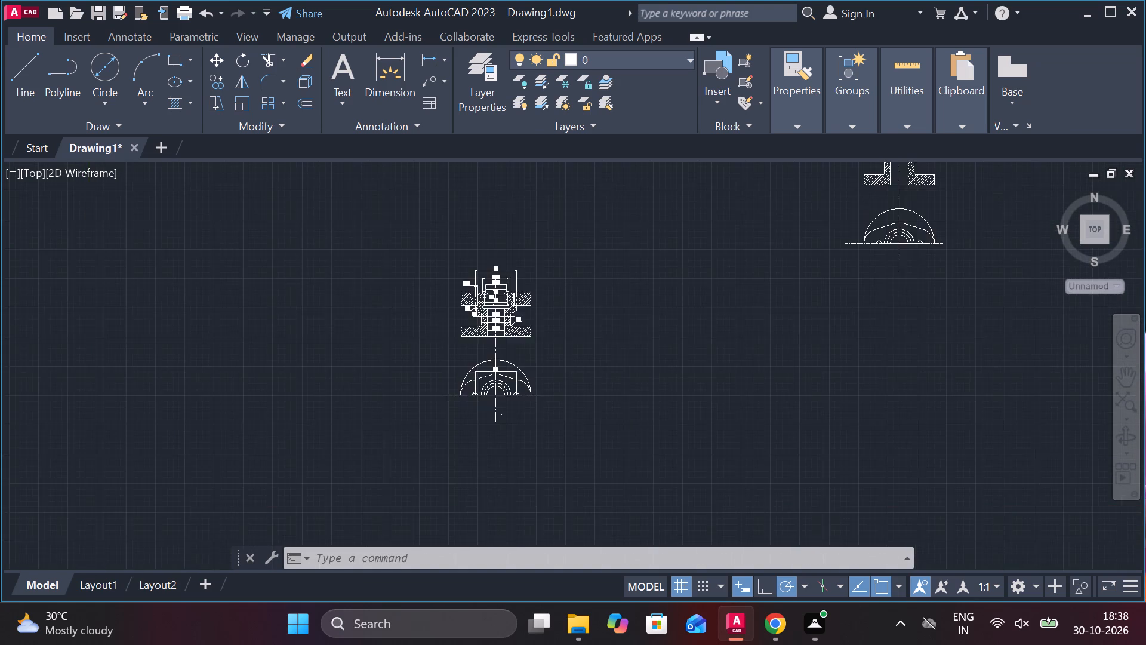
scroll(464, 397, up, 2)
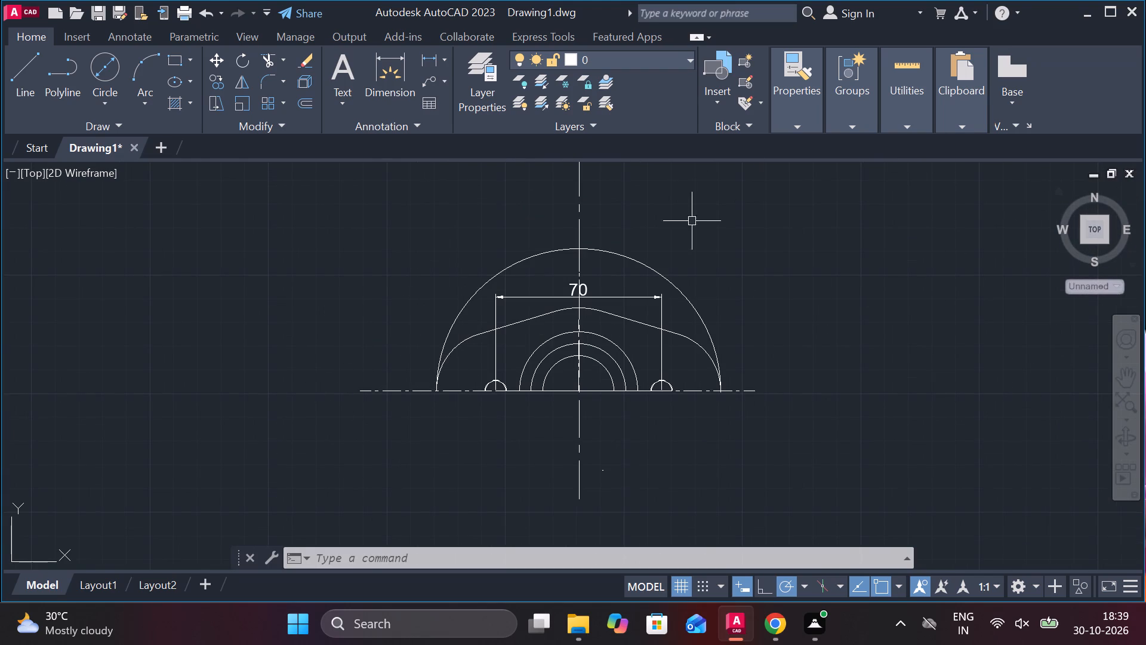
Mirror the original half circular view and its hole-spacing dimension about the horizontal centre line, keeping the source objects.
click(793, 207)
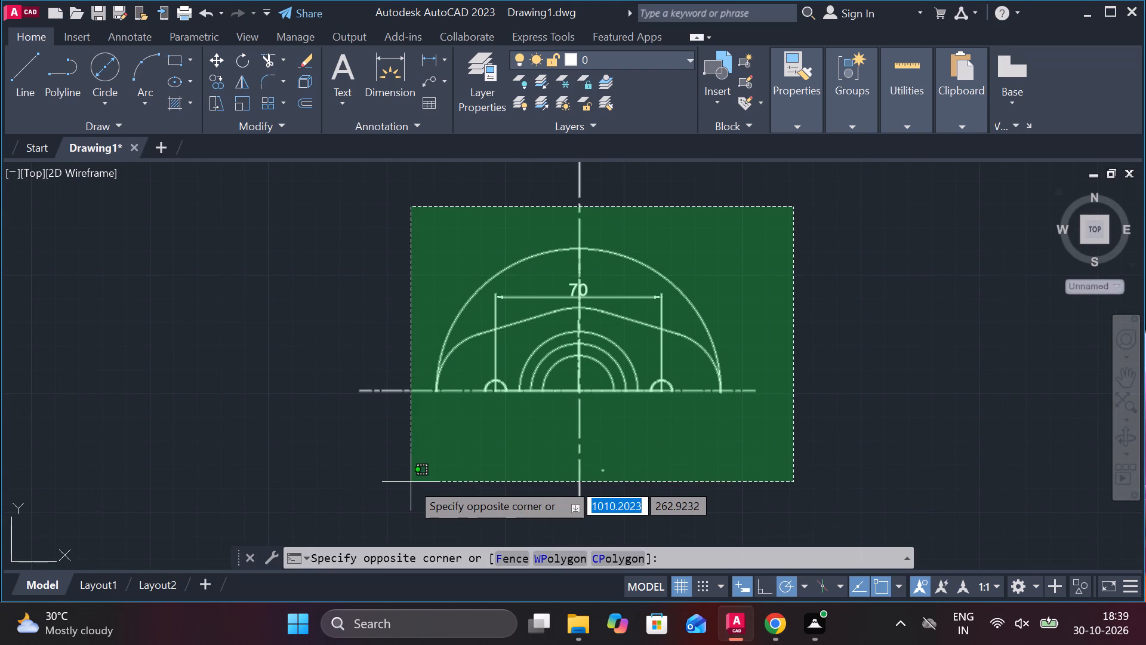
key(Escape)
click(369, 210)
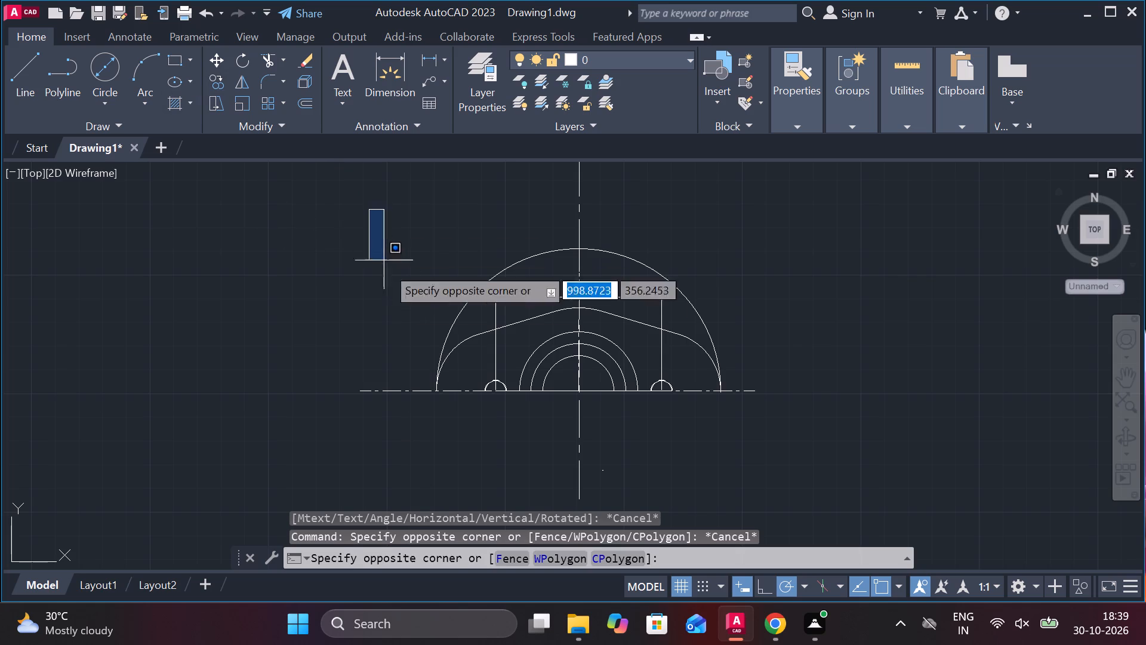
click(745, 443)
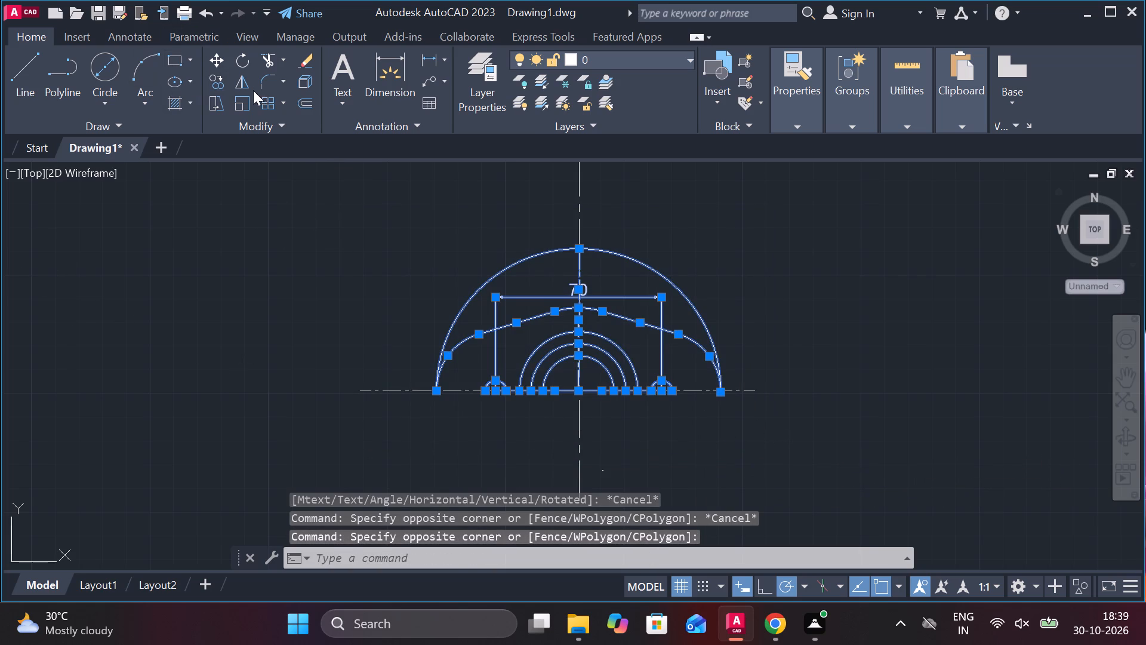
click(238, 84)
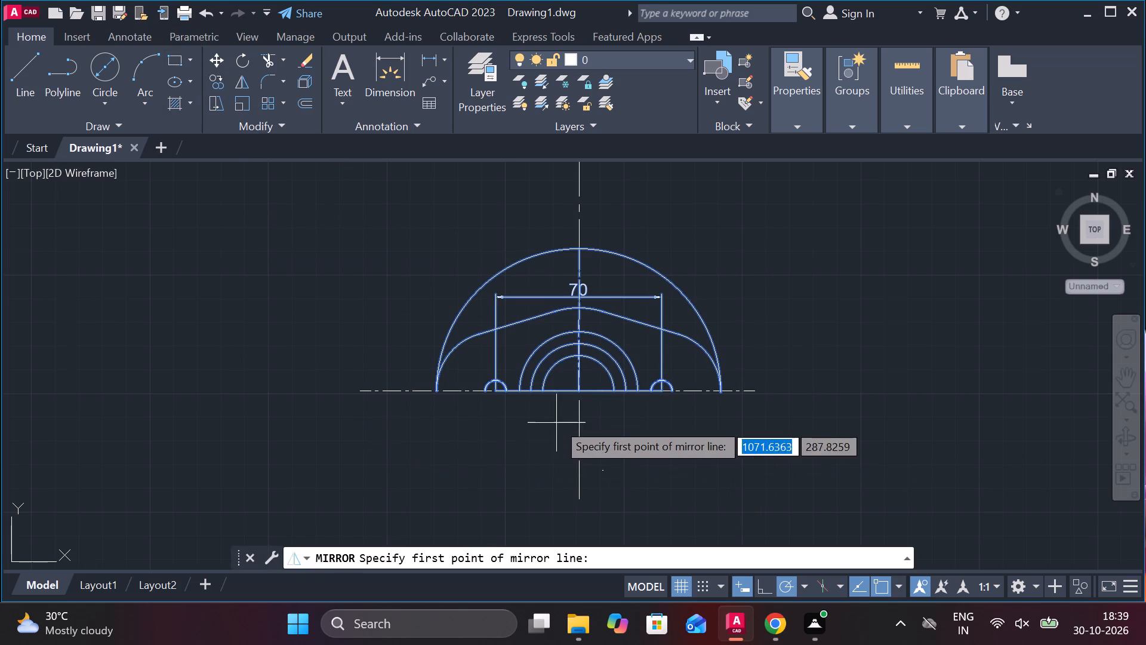
click(578, 389)
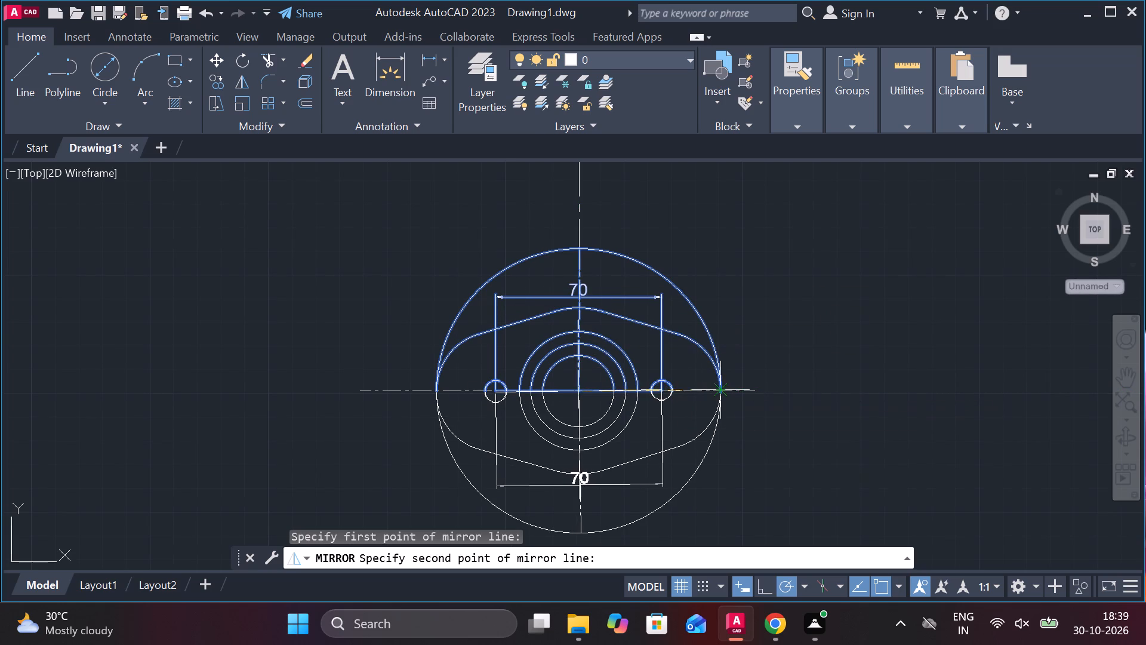
click(637, 392)
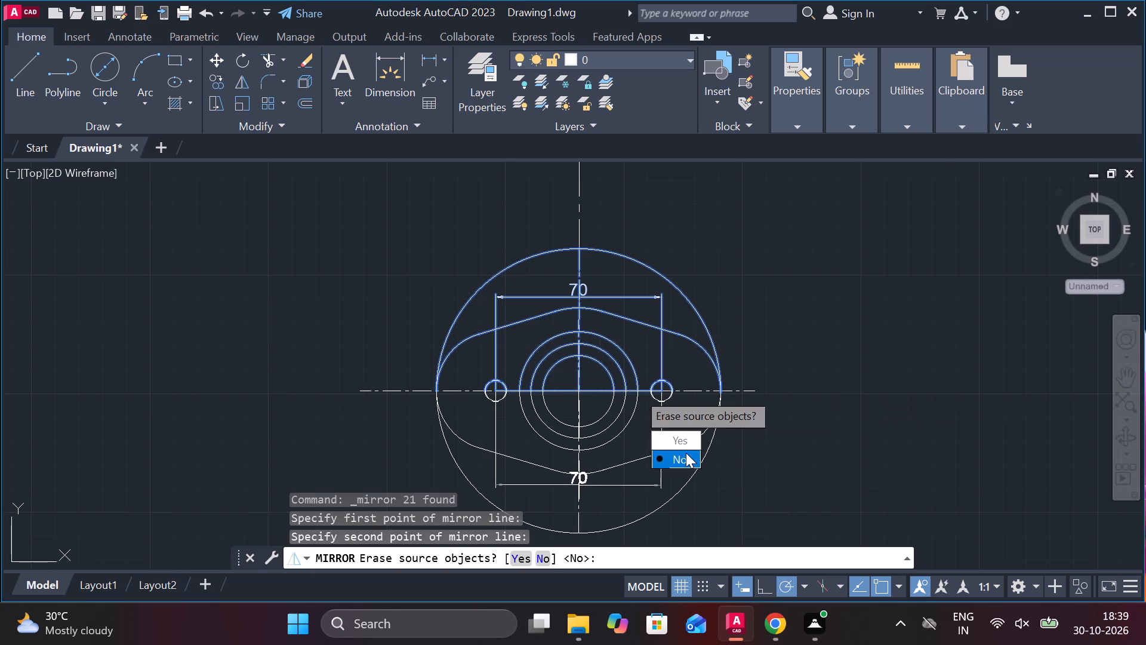
drag(686, 457, 637, 392)
key(Escape)
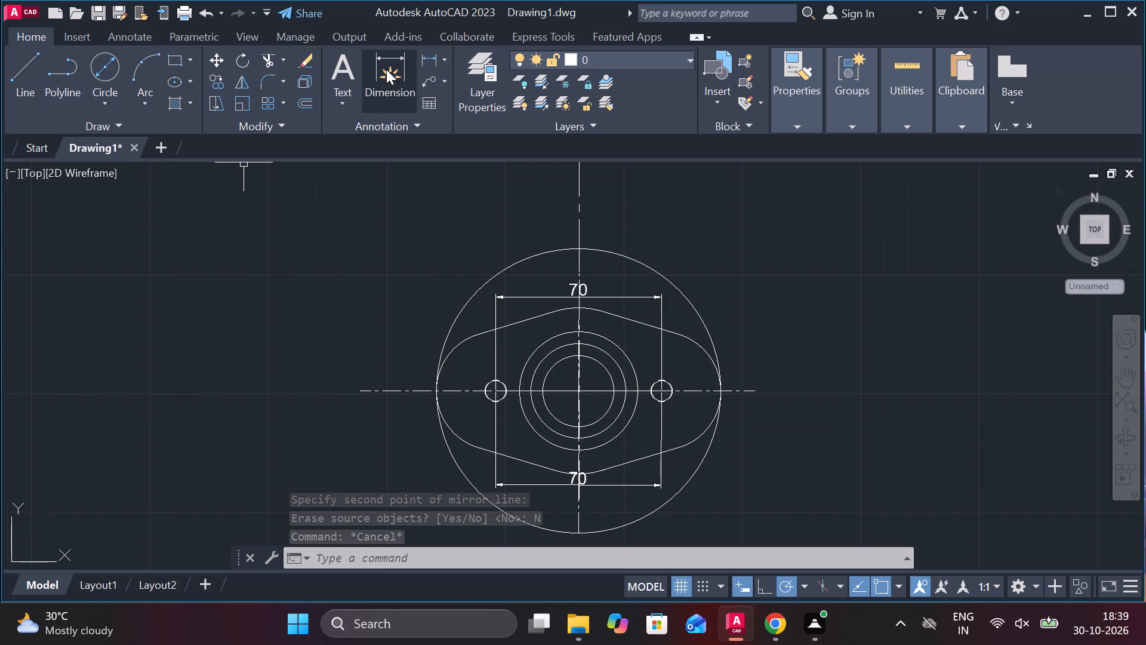
Add a vertical linear dimension between the top and bottom of the curved inner profile, placed left of the outer circle.
click(434, 65)
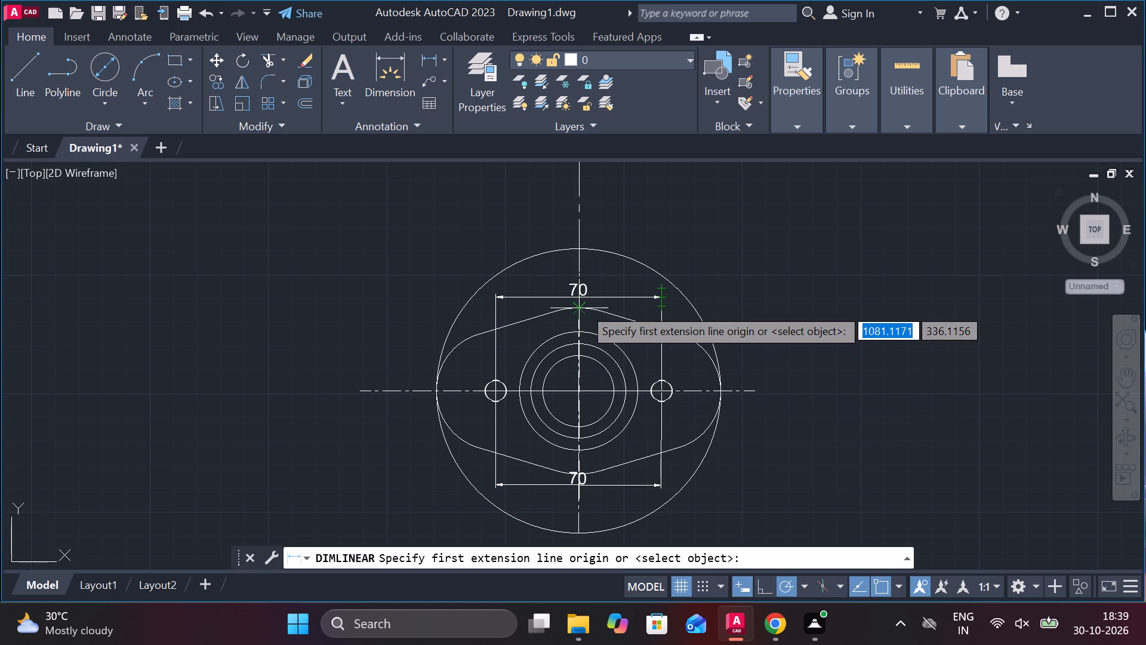
click(583, 307)
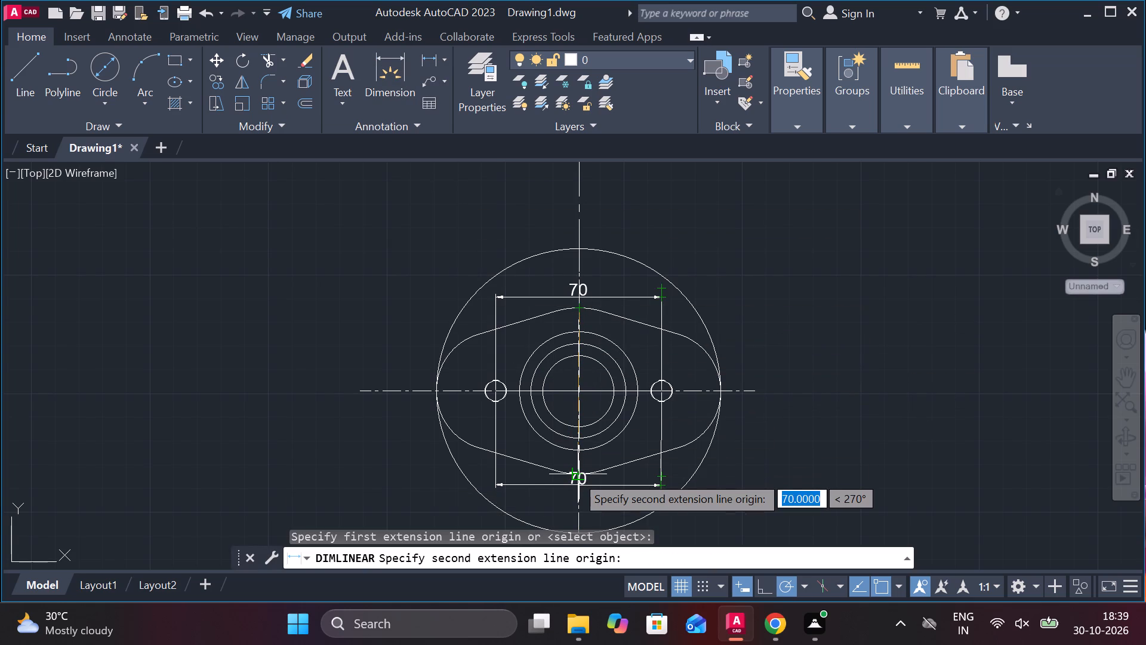
click(575, 475)
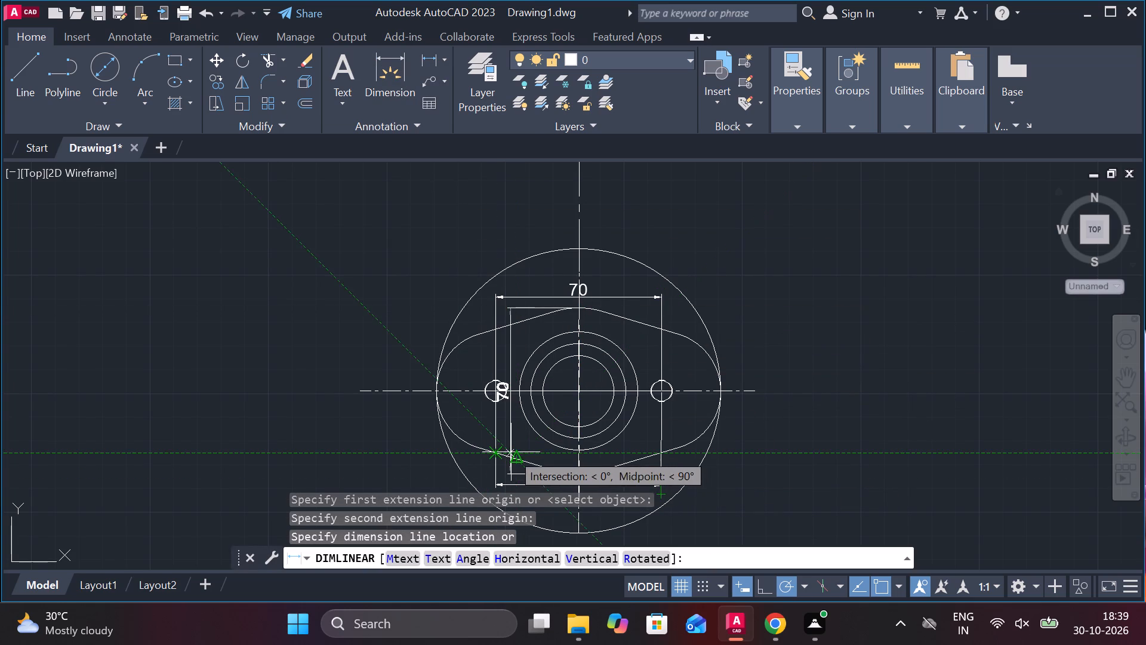
click(387, 445)
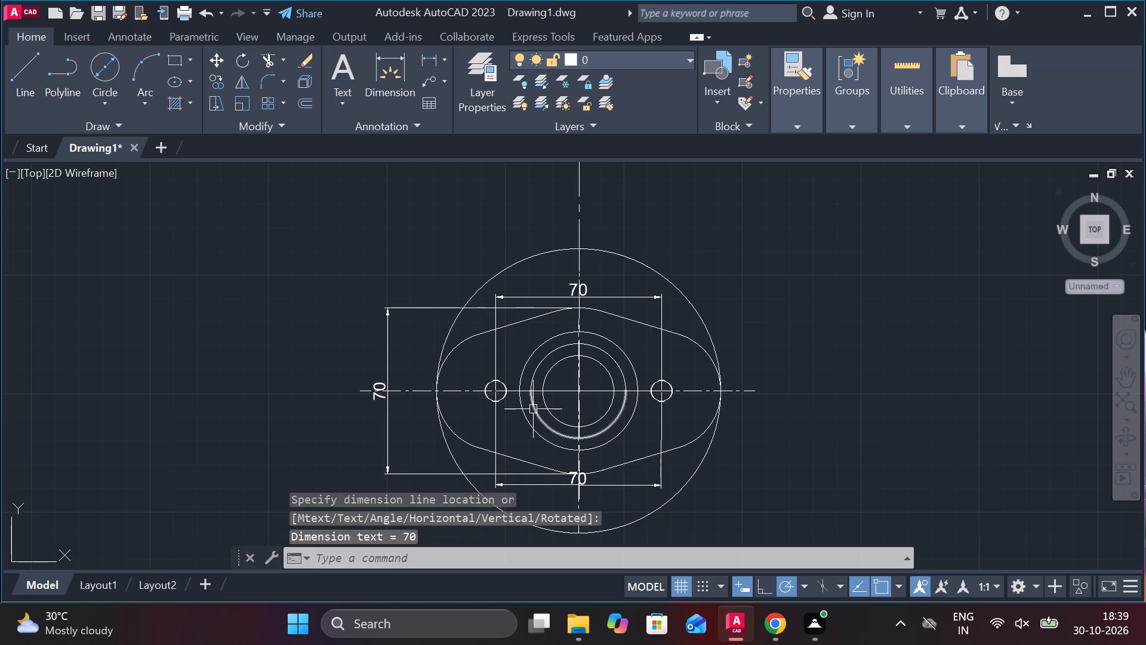
key(Escape)
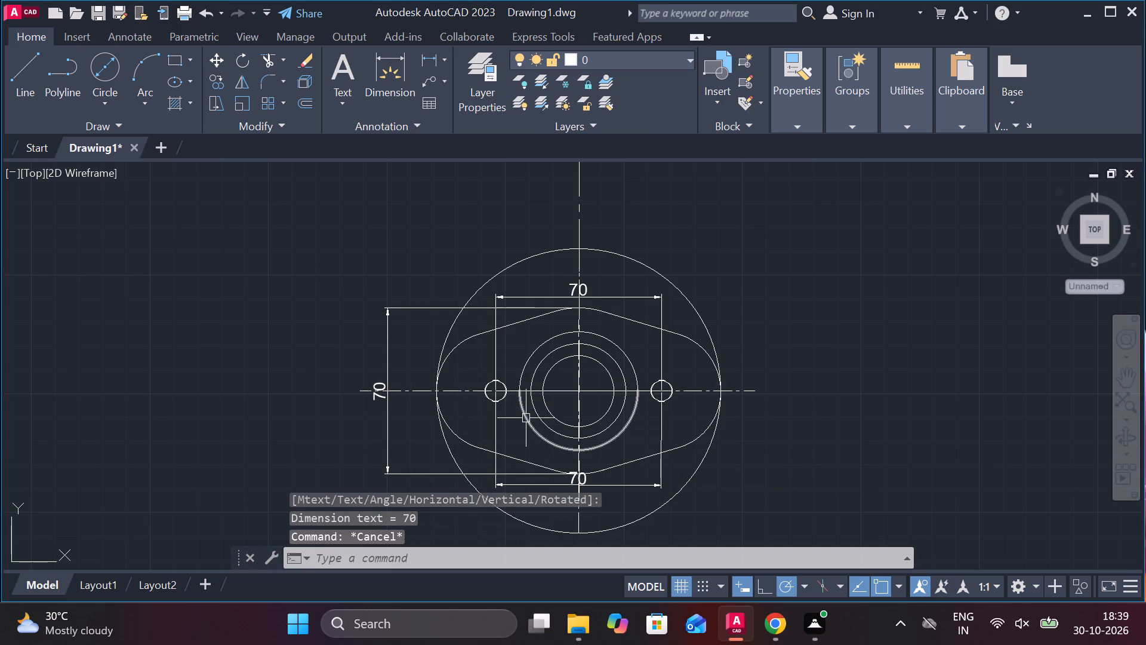
key(Escape)
key(Escape)
key(Escape)
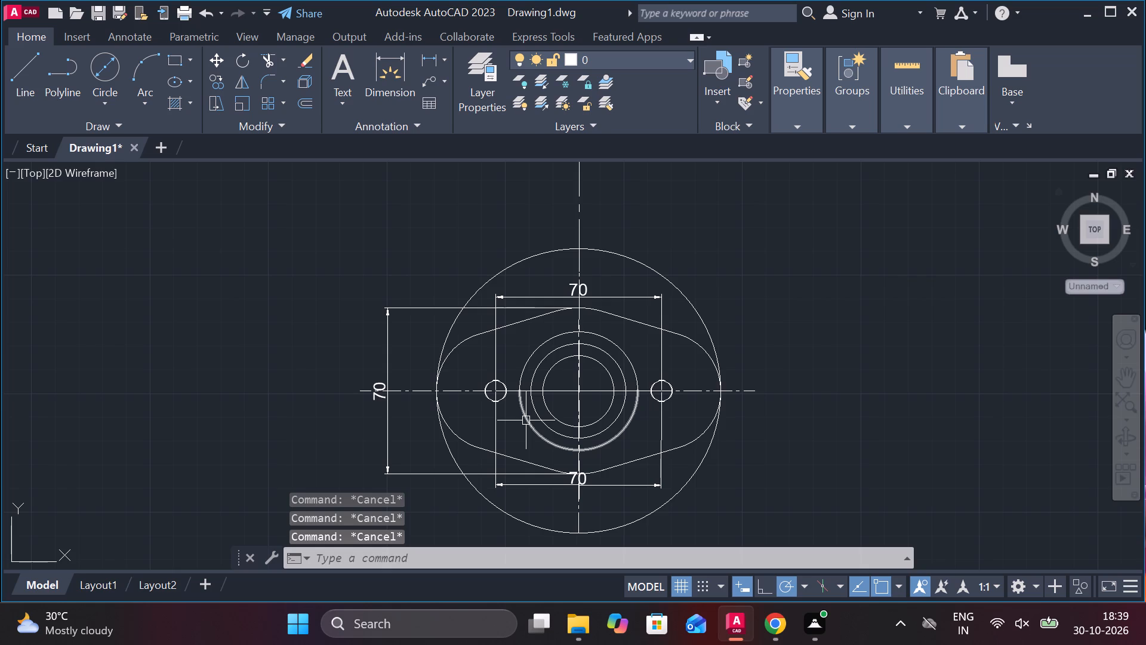
Add a diameter dimension to the outer circle, with its text outside the circle at the upper right.
click(446, 56)
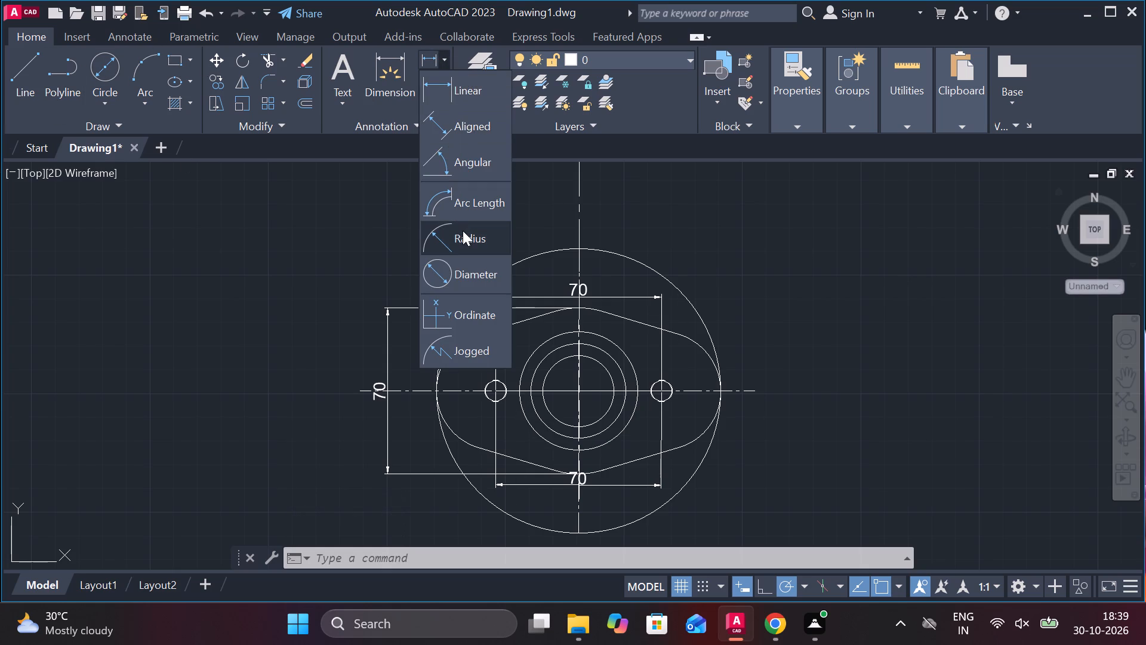
click(462, 277)
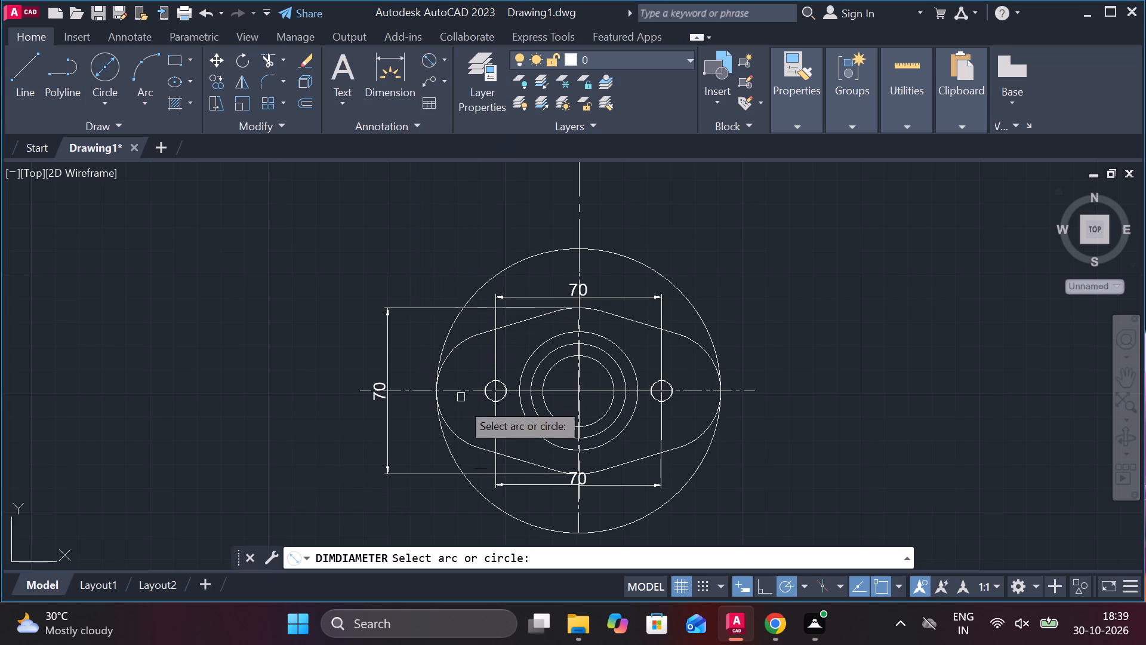
click(486, 498)
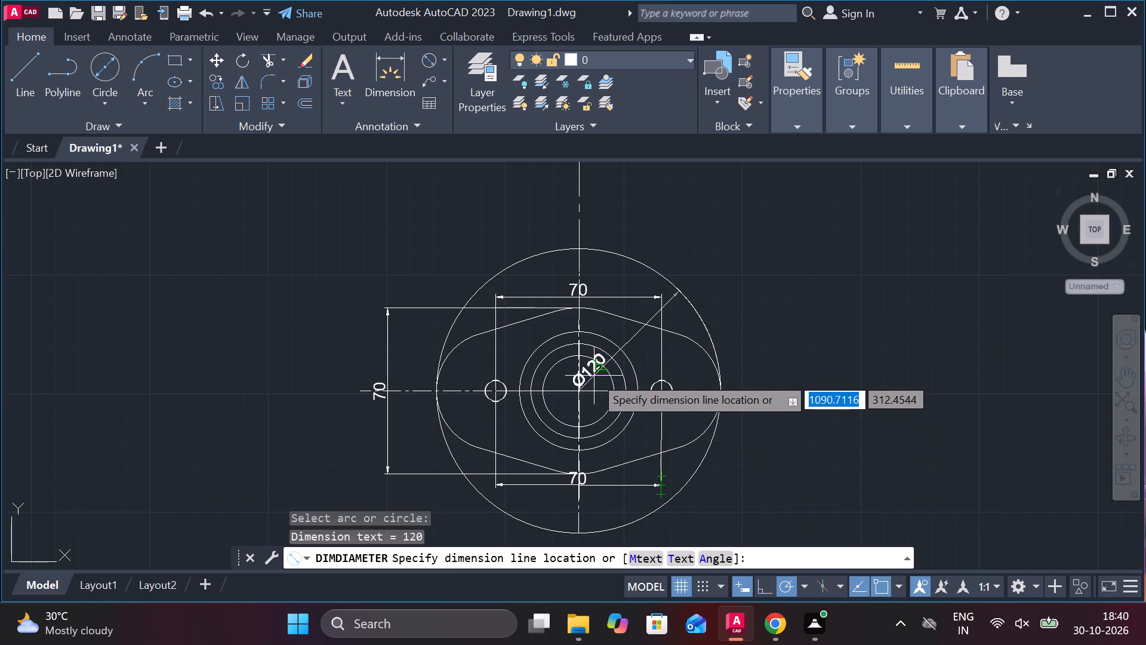
click(726, 283)
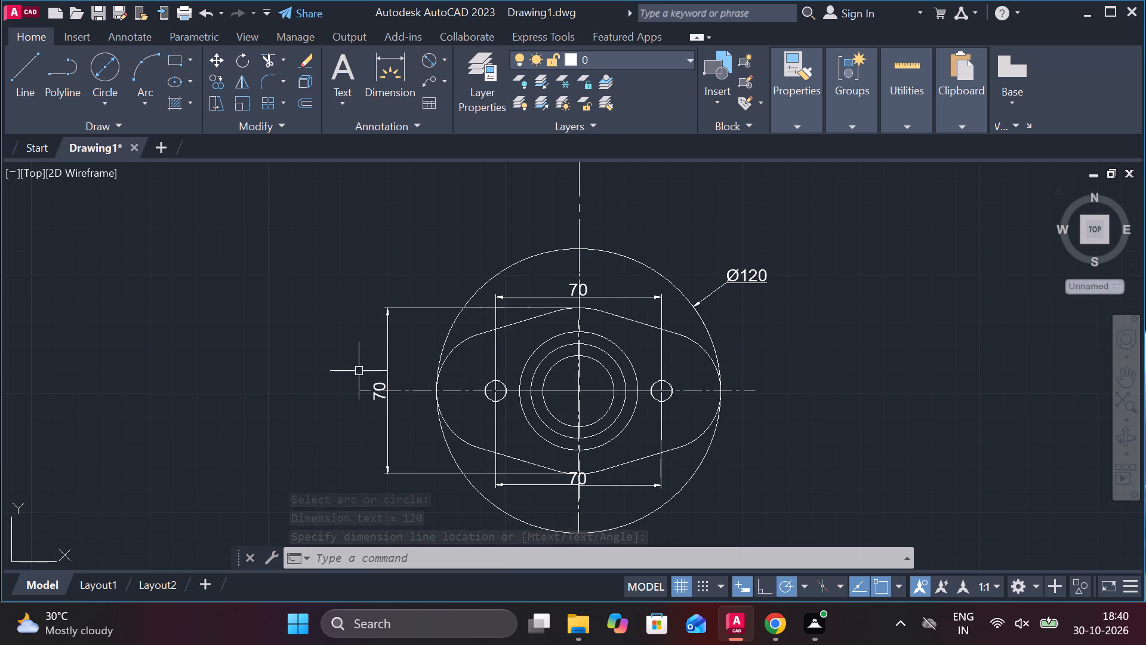
key(Escape)
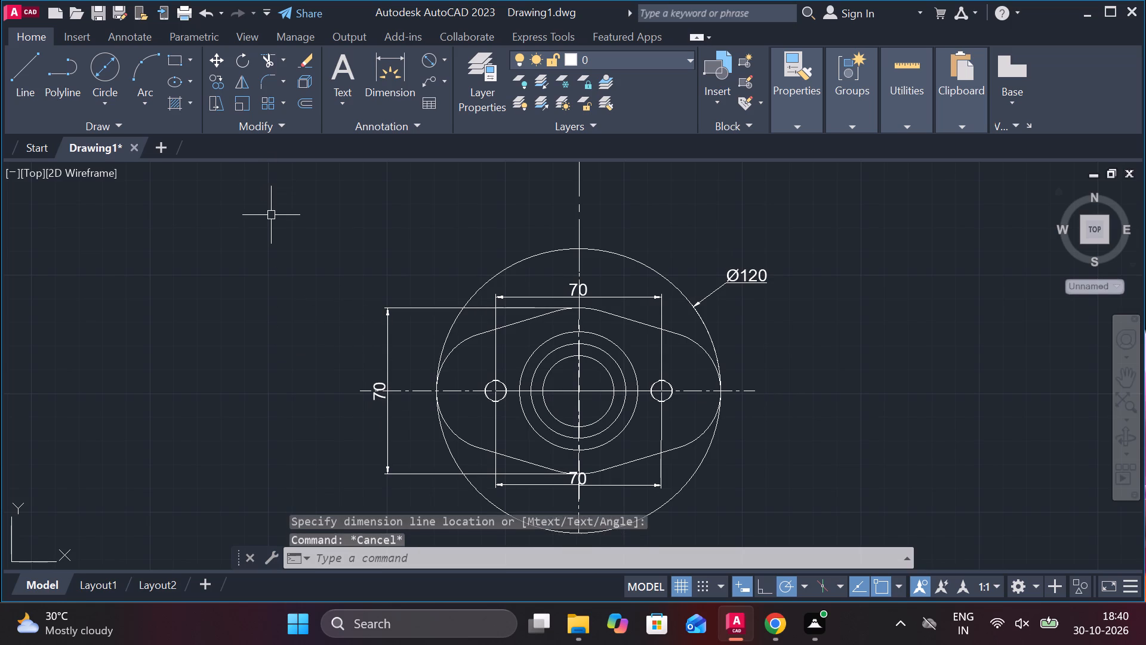
key(Escape)
key(Escape)
key(Escape)
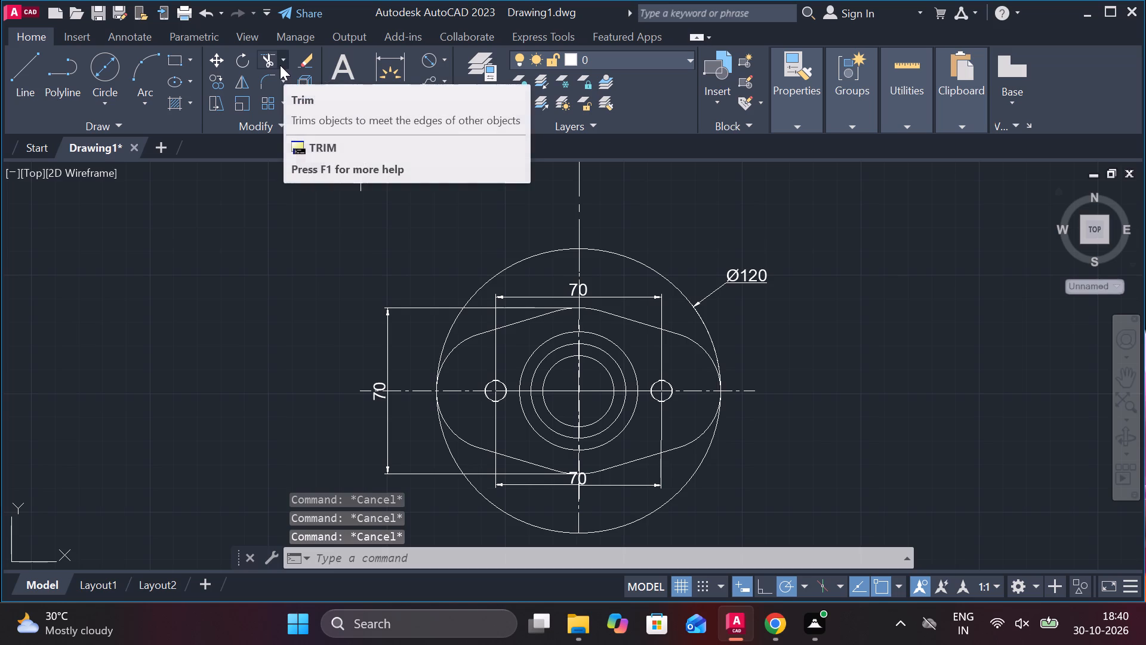
Trim away the mirrored lower outer arc, inner profile, concentric arcs and duplicate hole-spacing dimension, keeping the two small holes as full circles.
click(269, 60)
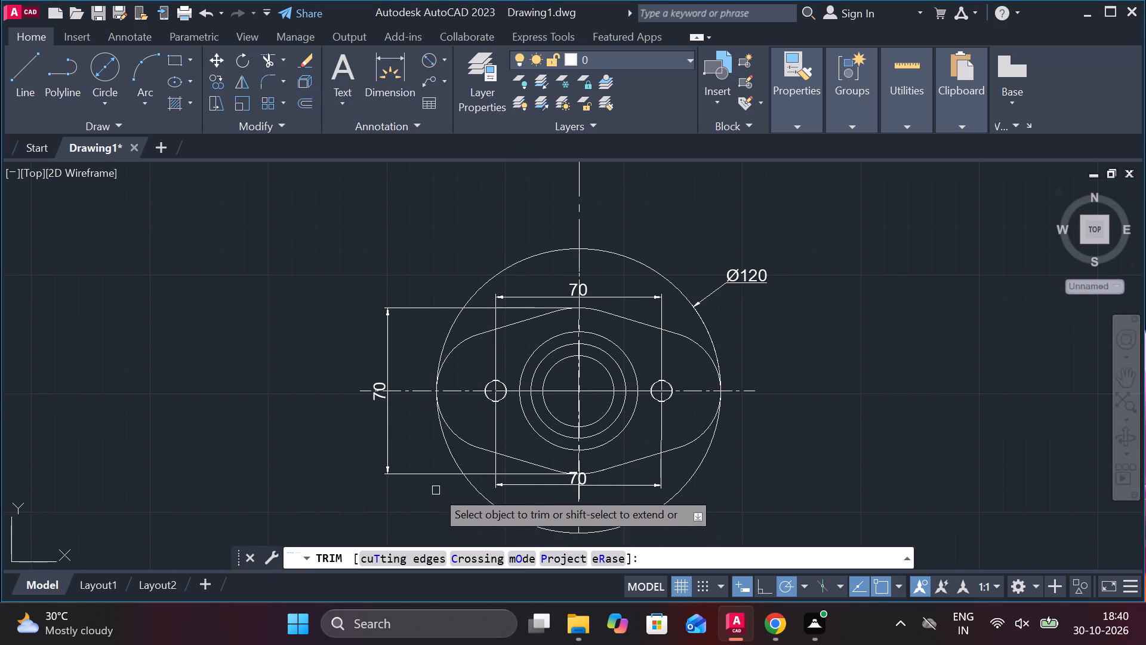
drag(322, 444, 386, 457)
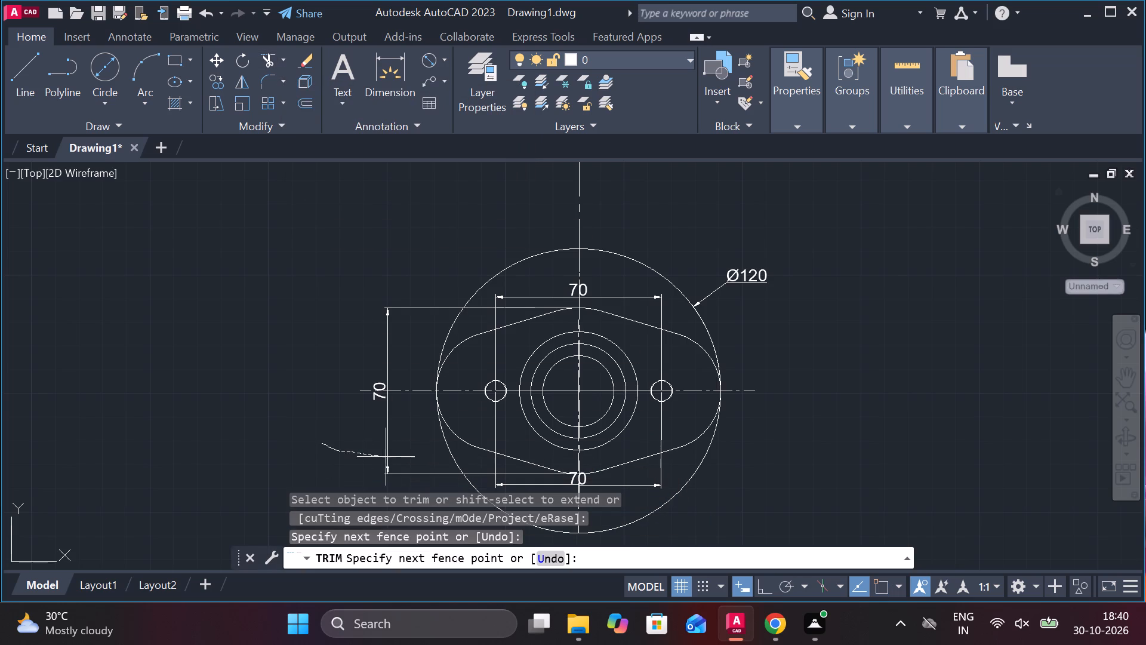
drag(386, 457, 792, 451)
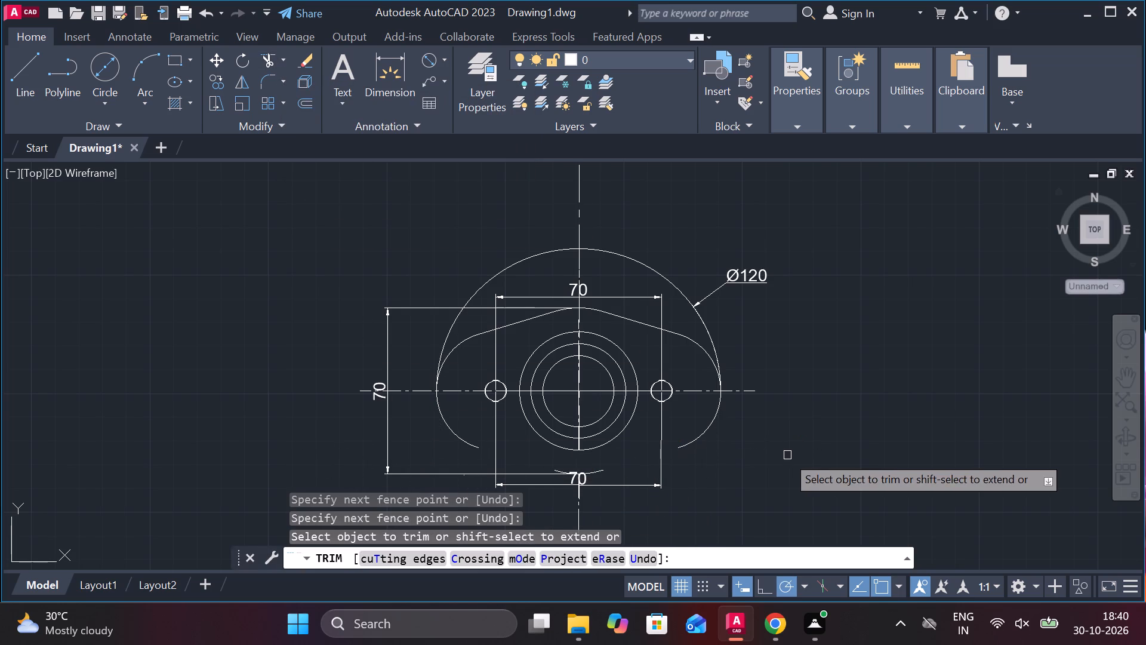
drag(748, 408, 563, 411)
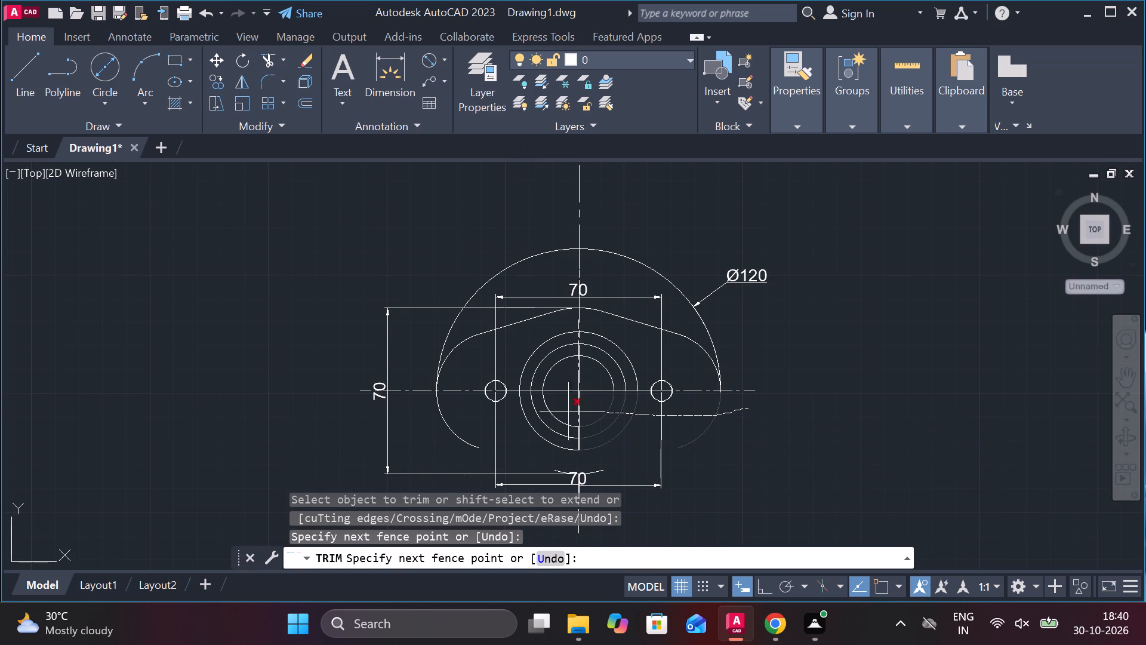
drag(563, 411, 329, 418)
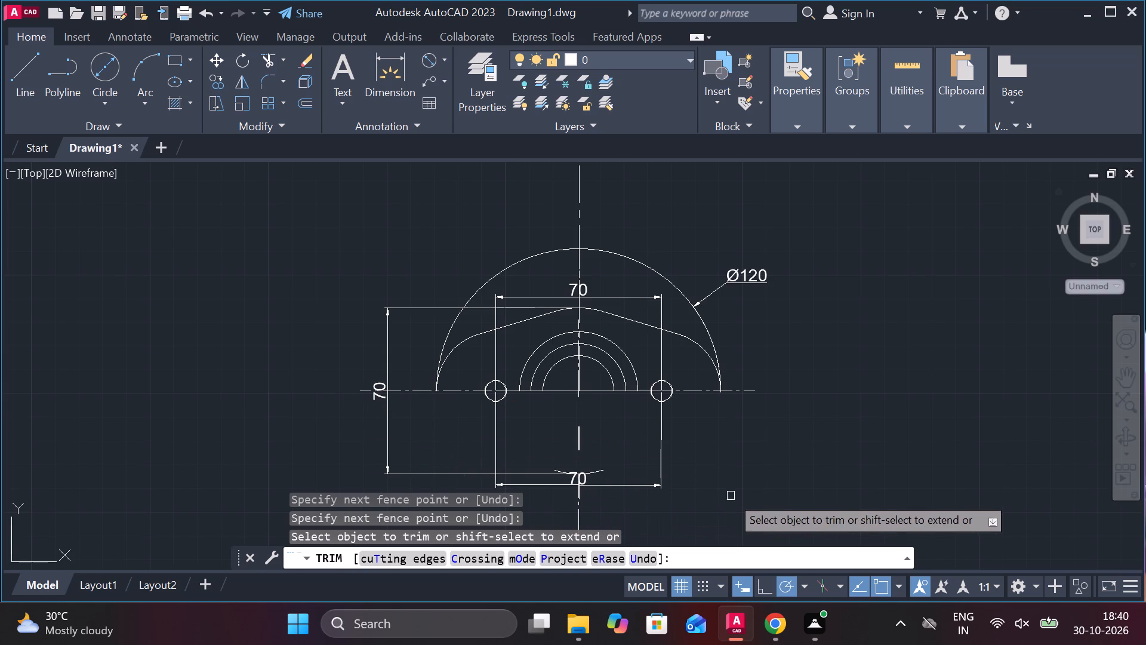
drag(704, 485, 577, 484)
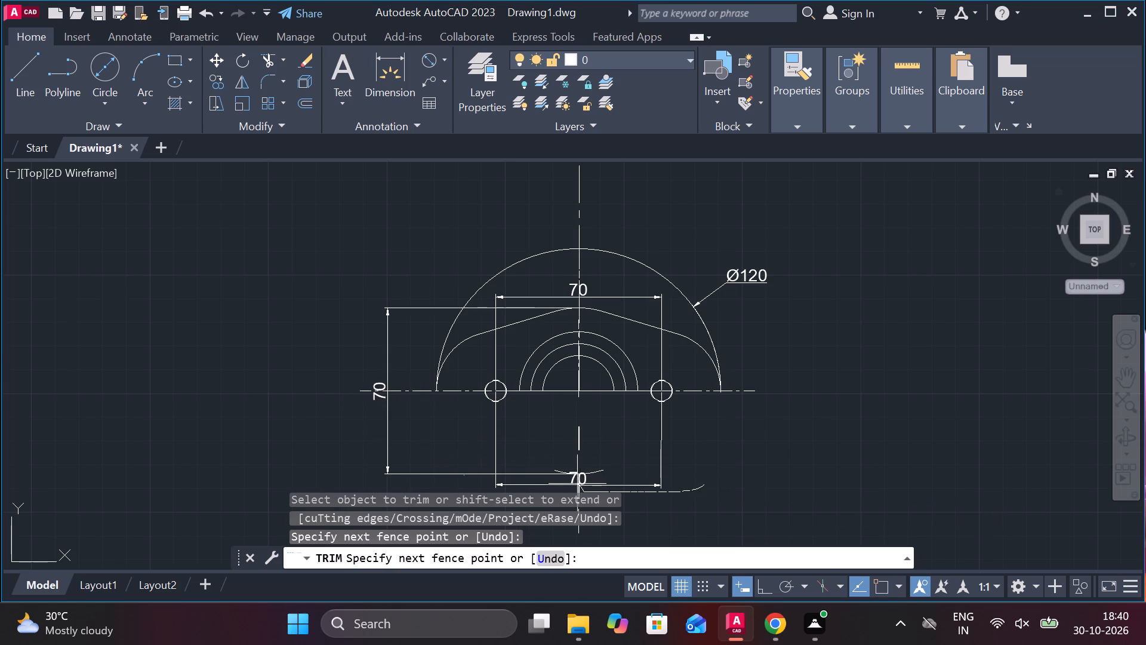
drag(577, 484, 472, 428)
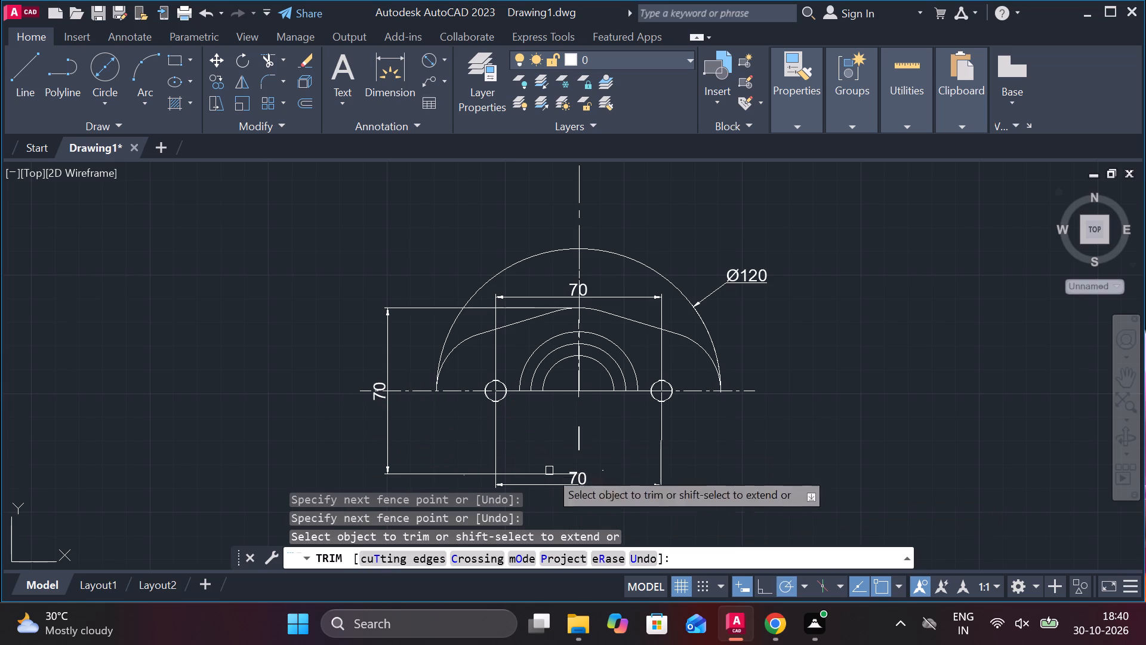
click(601, 467)
click(658, 461)
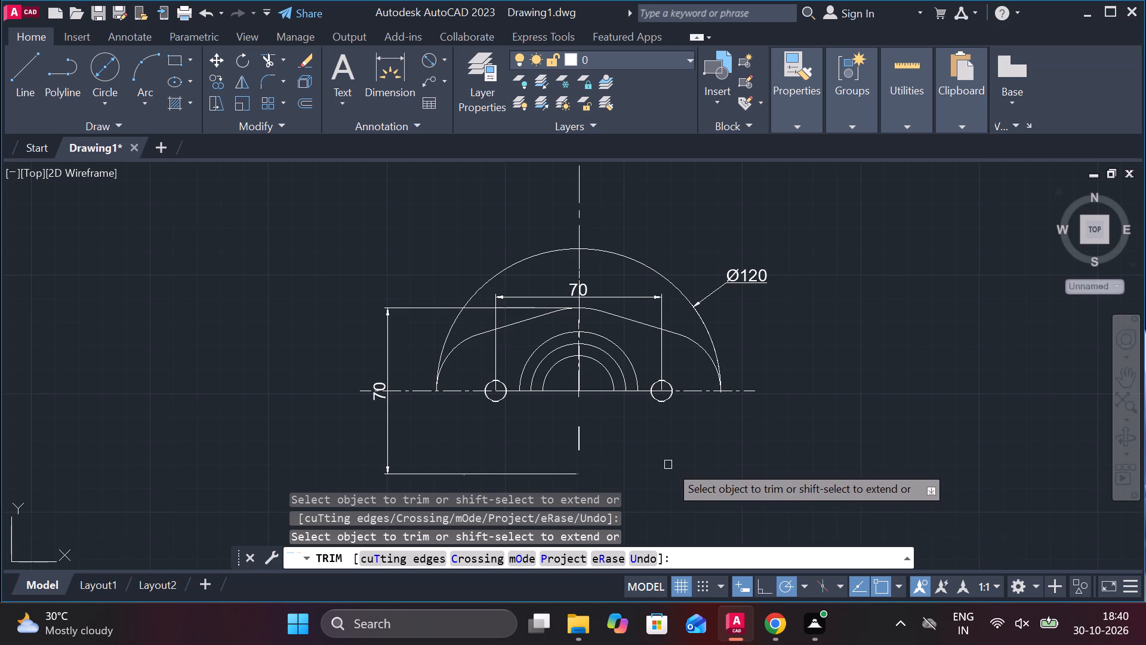
scroll(733, 450, down, 1)
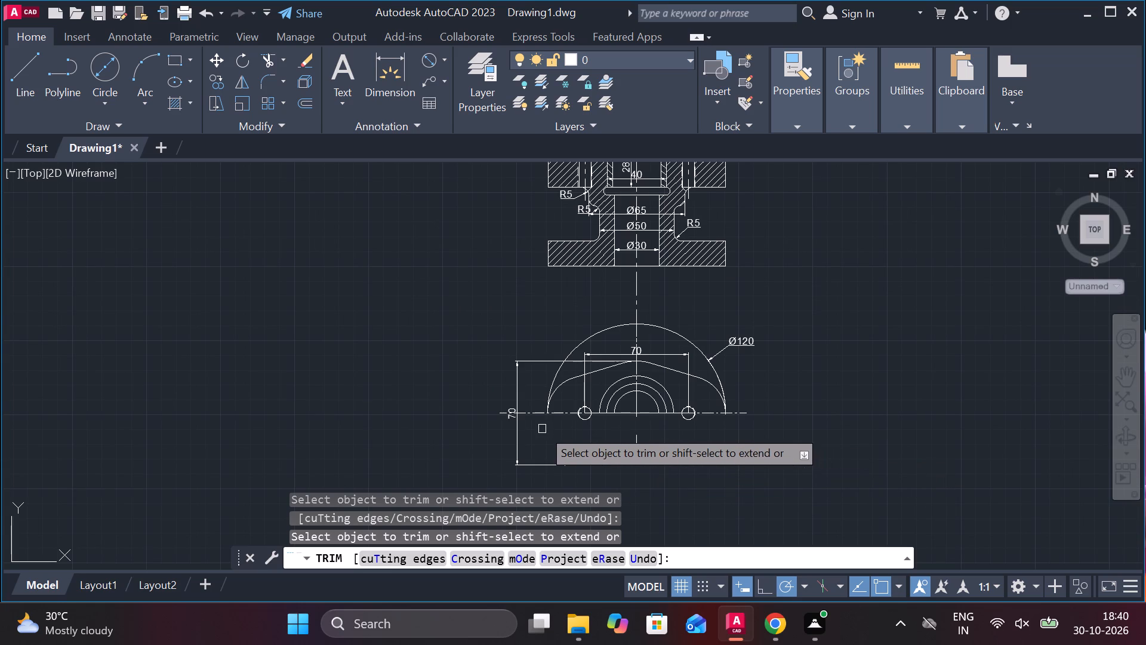
key(Escape)
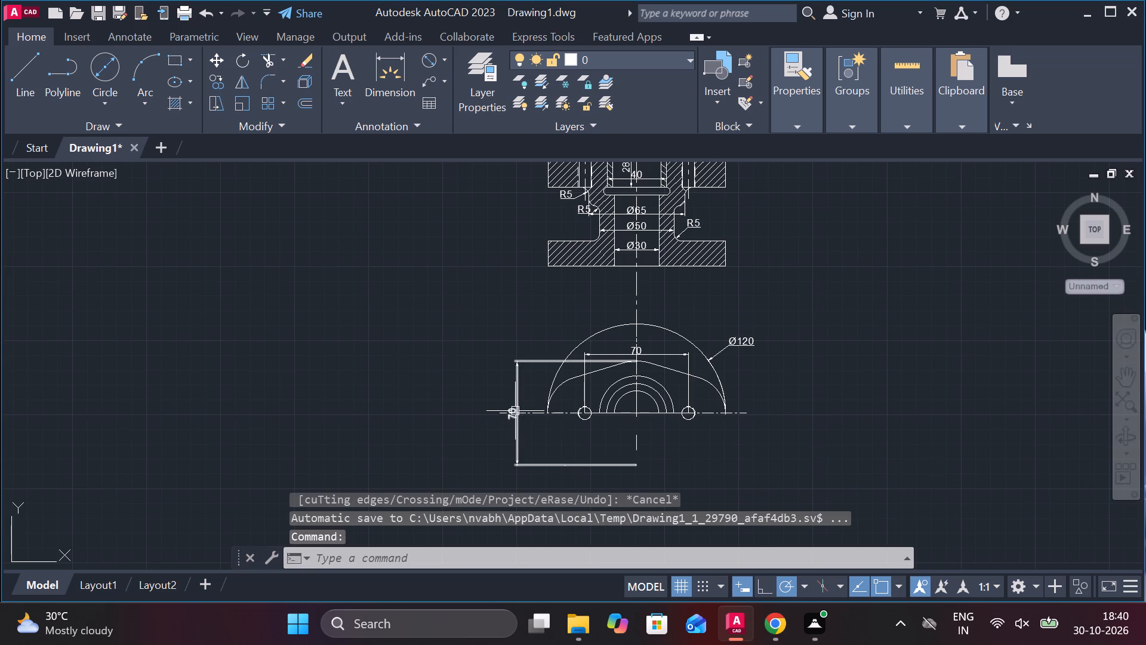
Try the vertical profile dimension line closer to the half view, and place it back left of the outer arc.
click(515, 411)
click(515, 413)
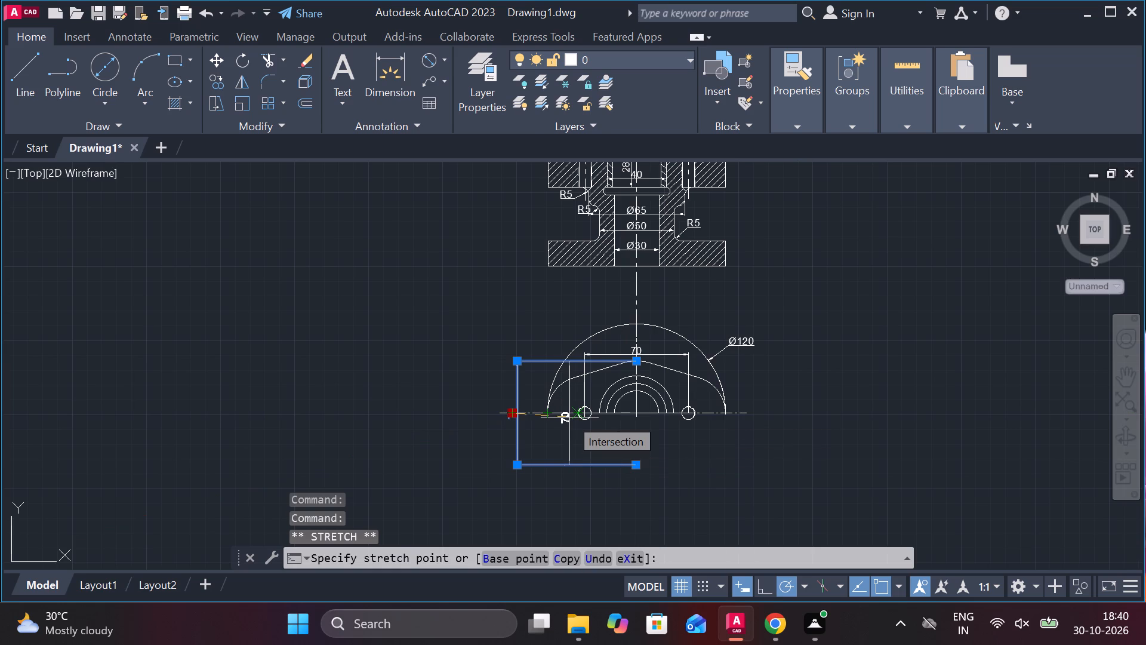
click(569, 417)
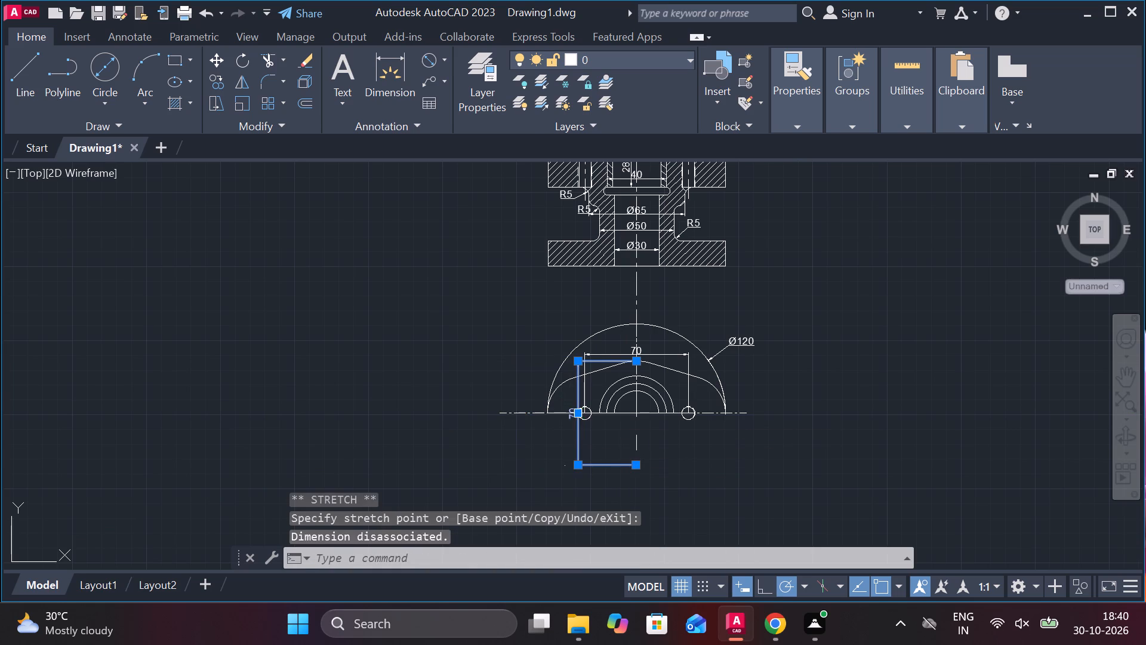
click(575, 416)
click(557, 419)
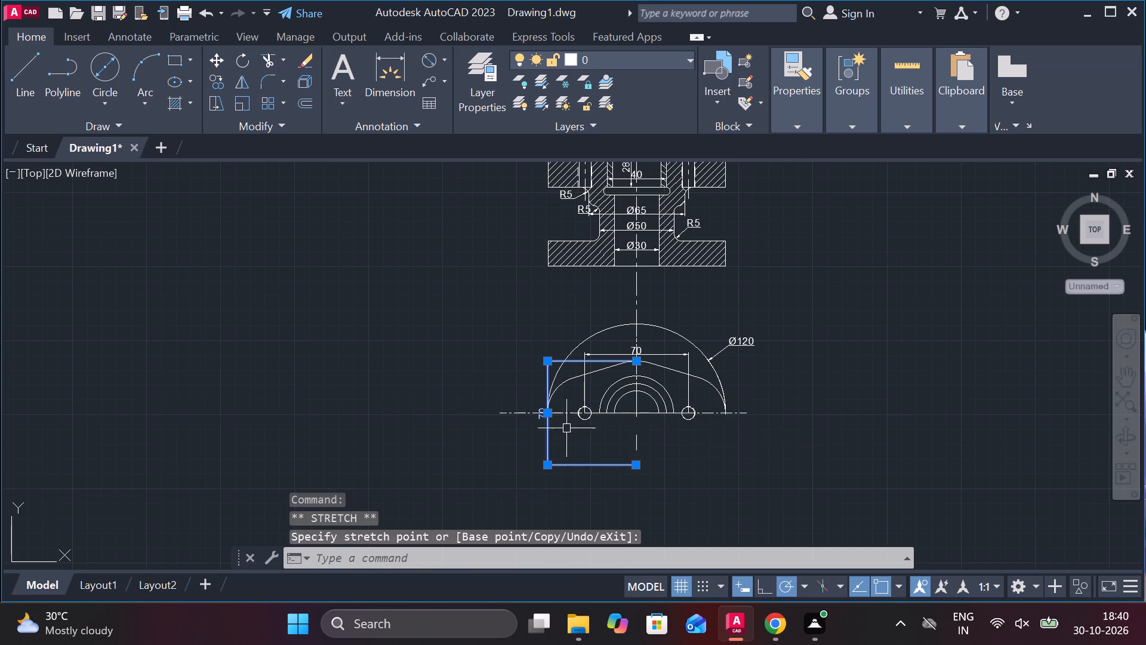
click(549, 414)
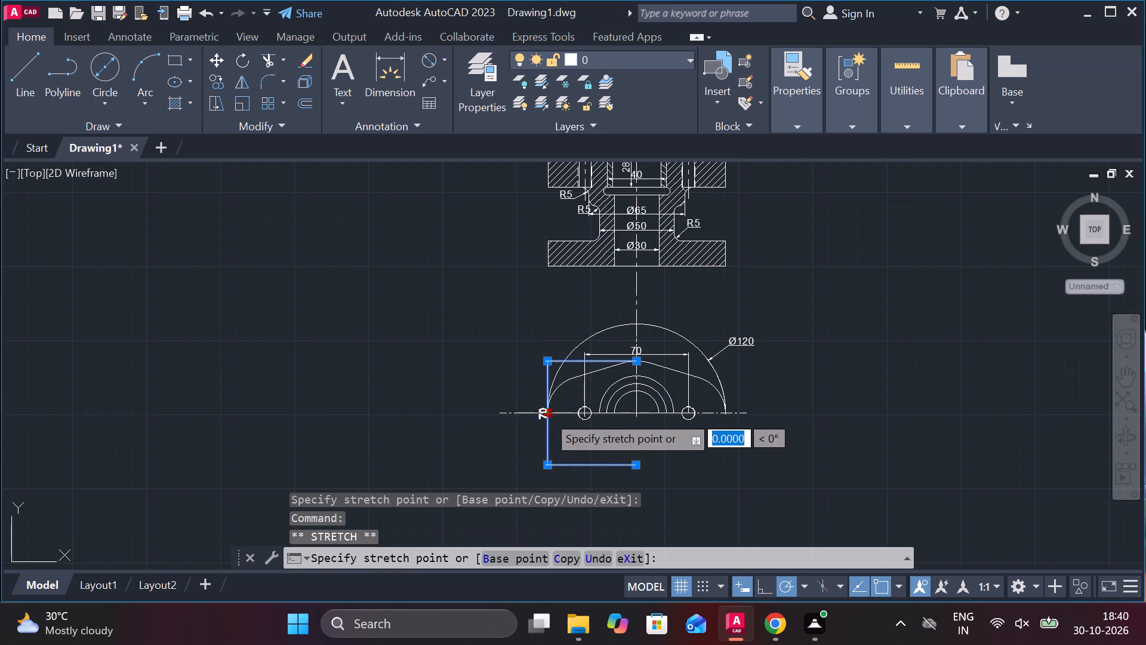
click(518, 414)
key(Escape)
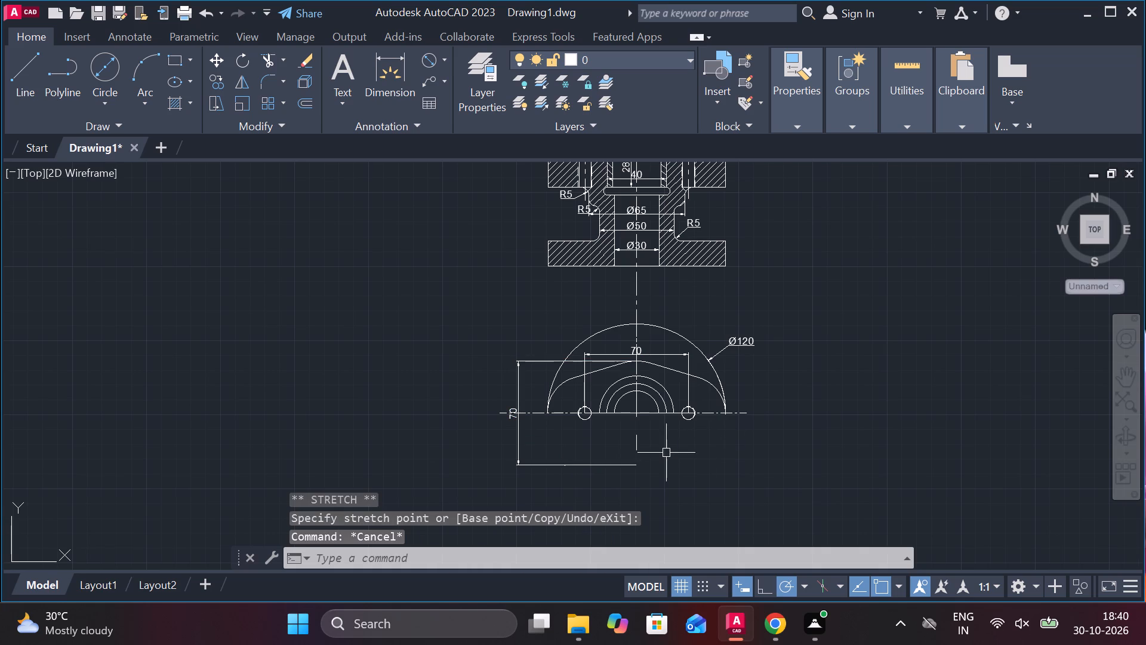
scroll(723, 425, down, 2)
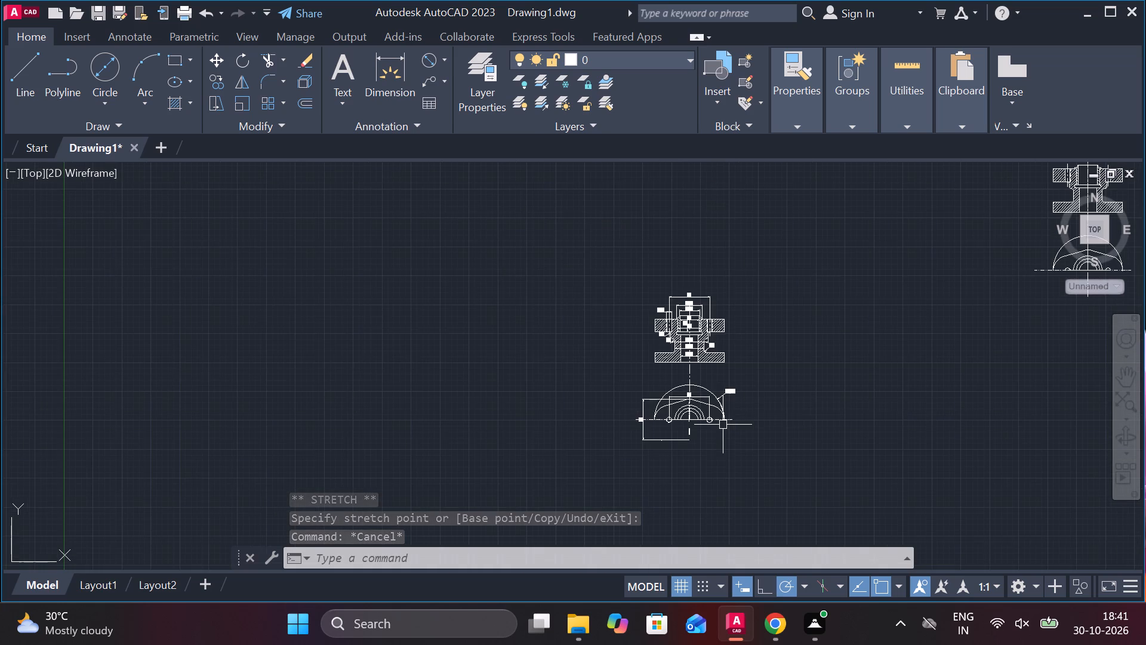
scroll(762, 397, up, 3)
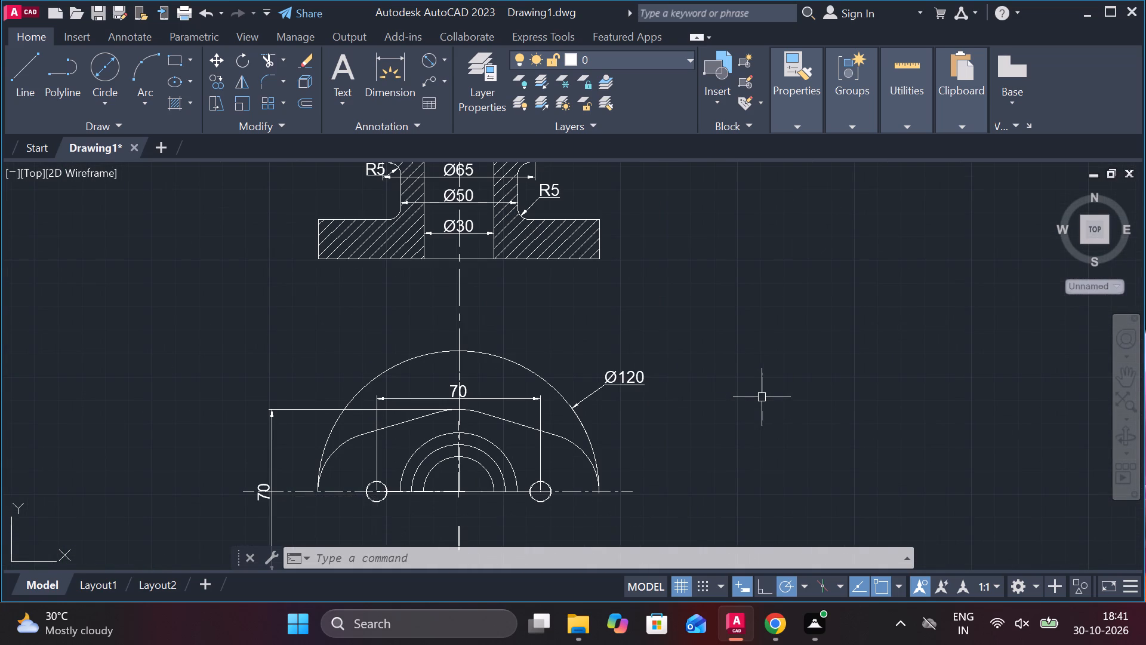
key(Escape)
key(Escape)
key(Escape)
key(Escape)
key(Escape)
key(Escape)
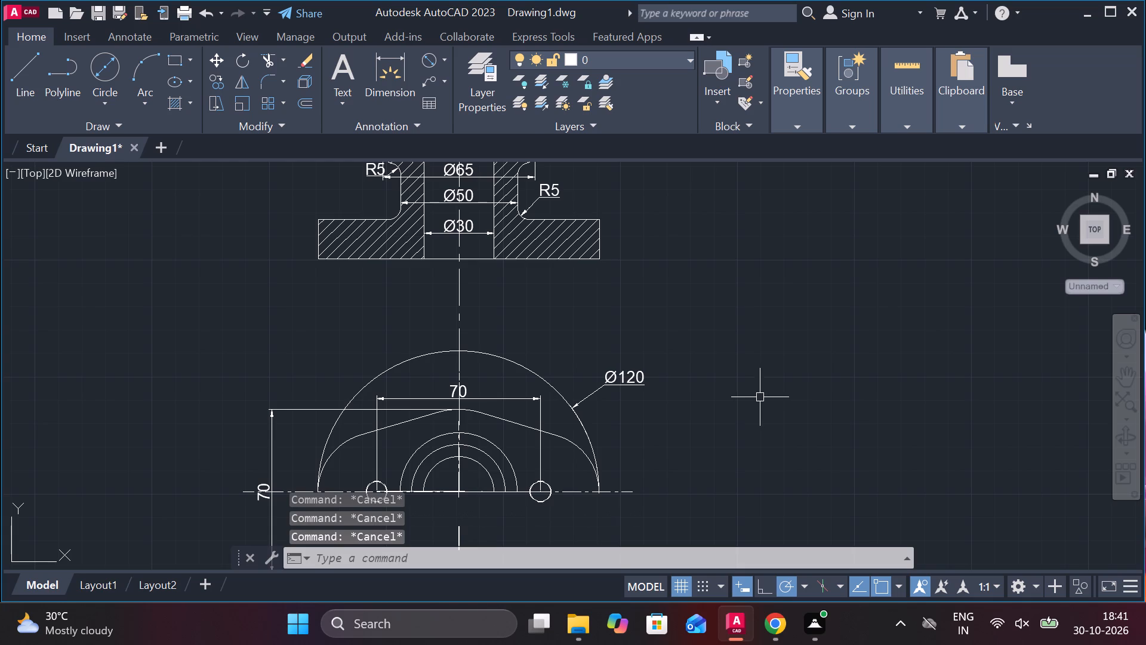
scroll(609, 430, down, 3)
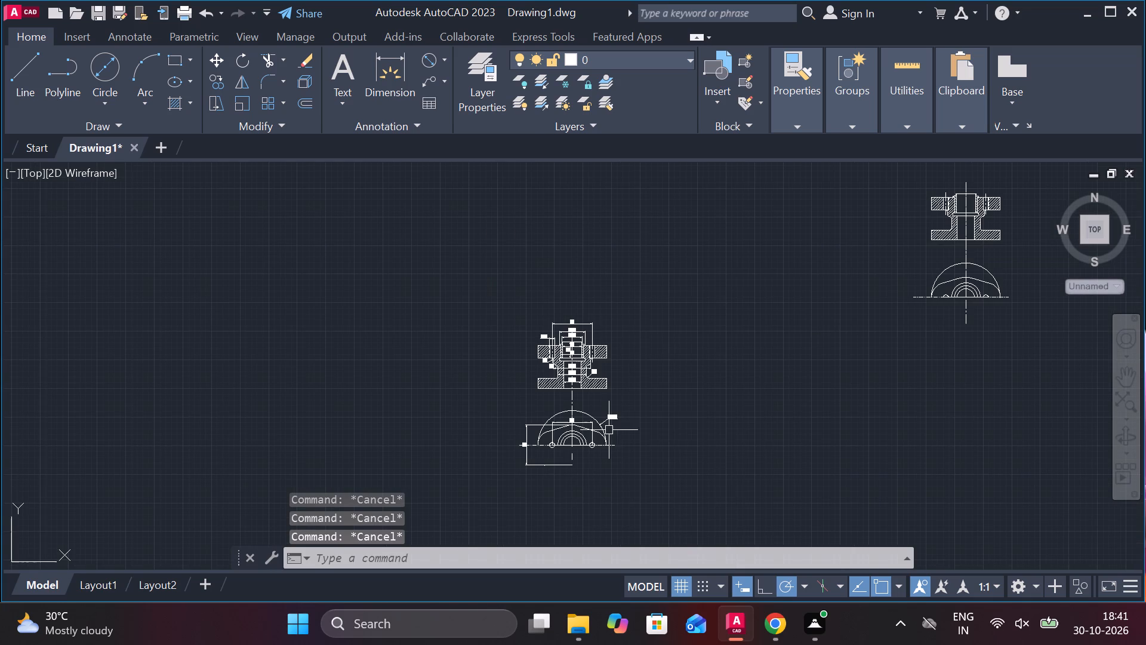
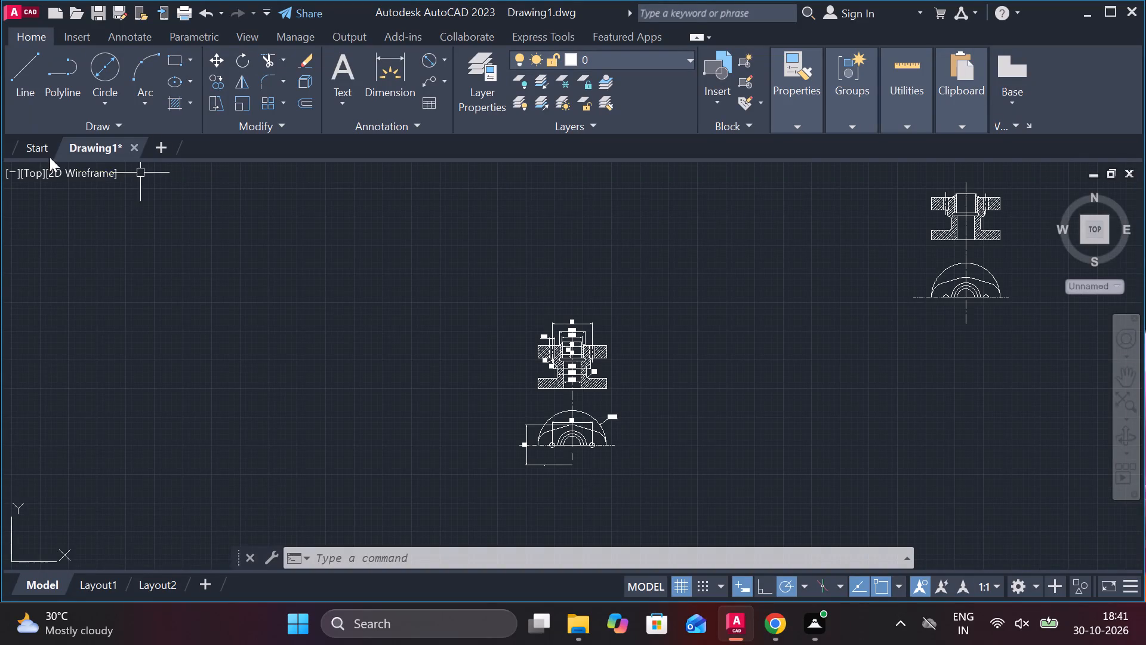
Draw a vertical line about 294 units long in the empty area to the left of the dimensioned flange views.
click(8, 73)
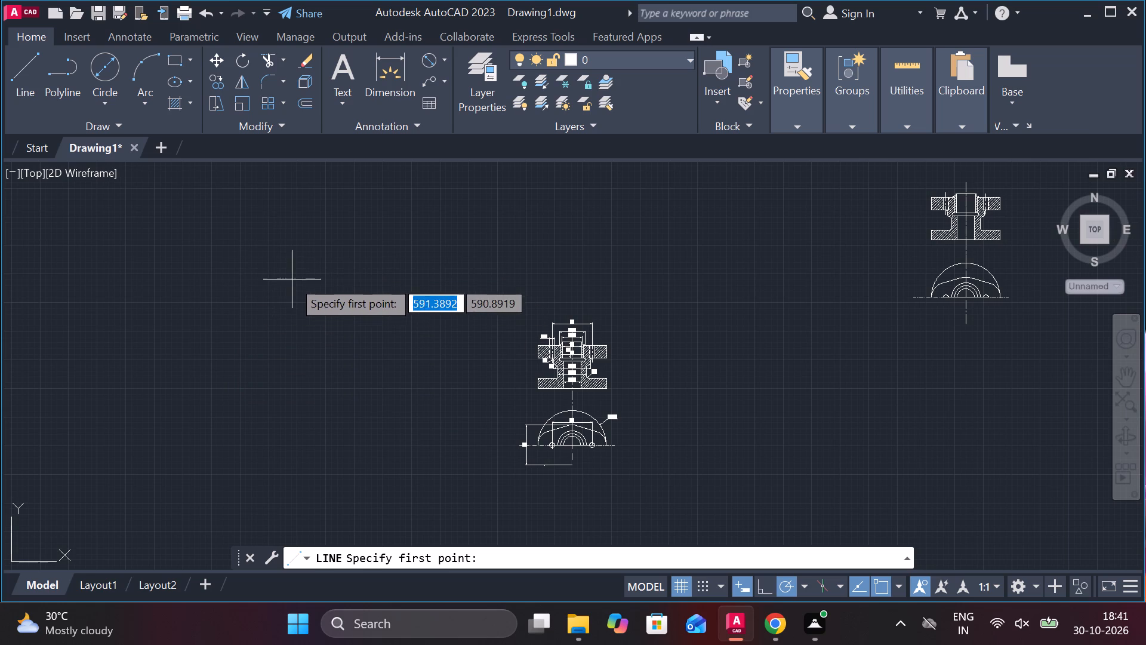
click(292, 279)
click(291, 448)
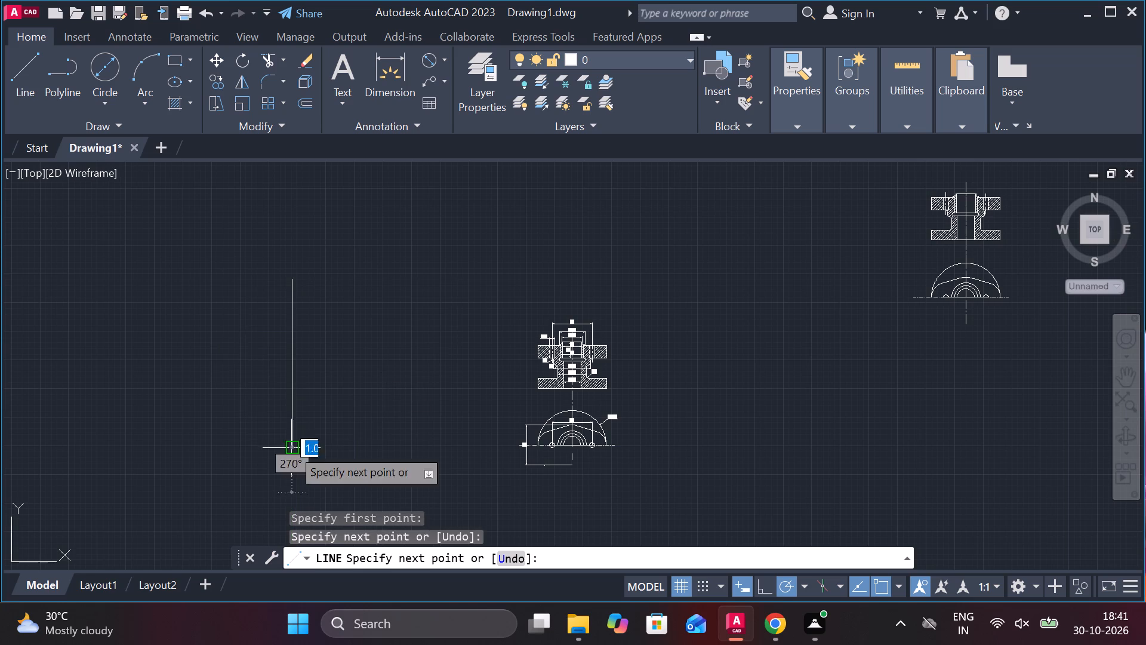
key(Escape)
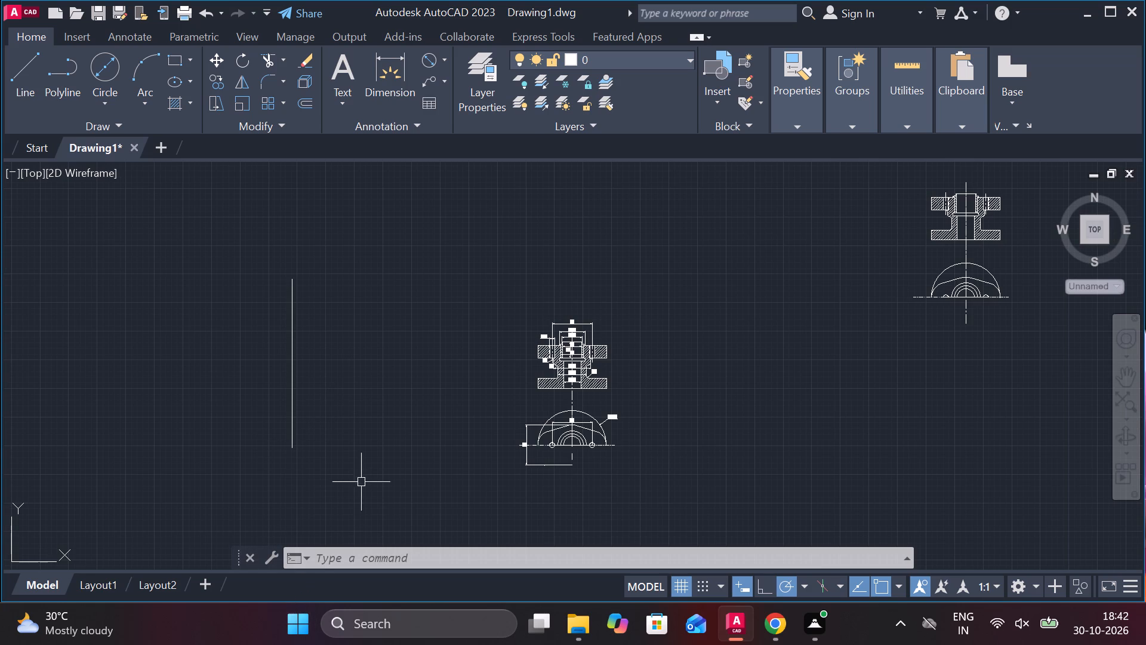
Draw a horizontal line about 485 units long crossing the new vertical line near its midpoint.
click(16, 79)
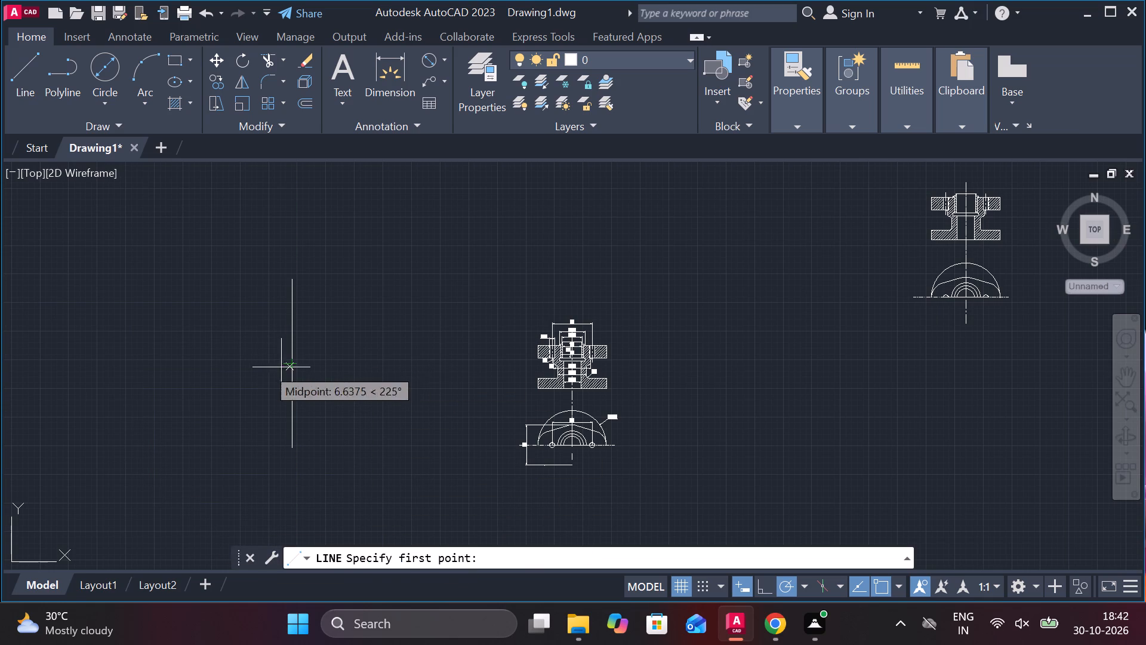
click(149, 361)
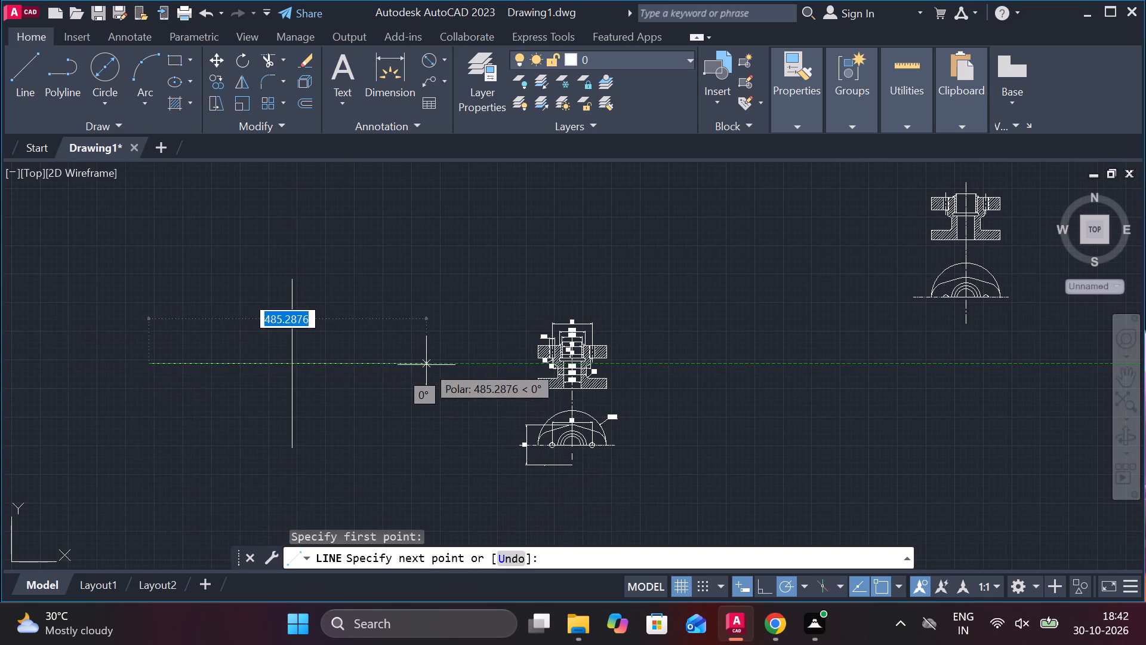
click(426, 365)
key(Escape)
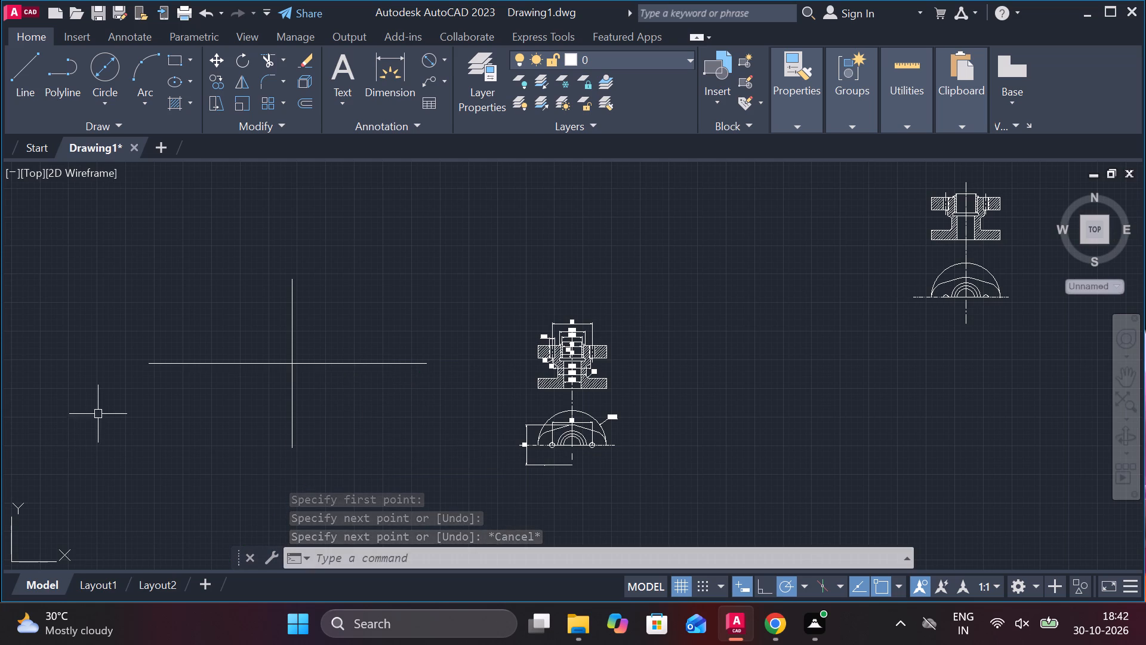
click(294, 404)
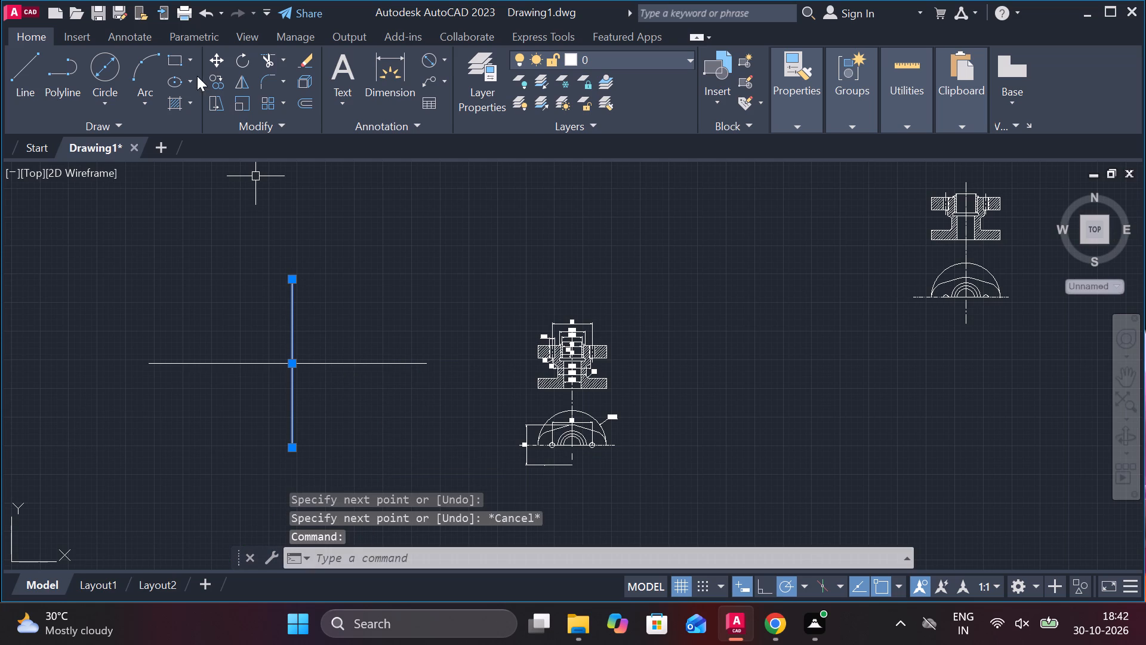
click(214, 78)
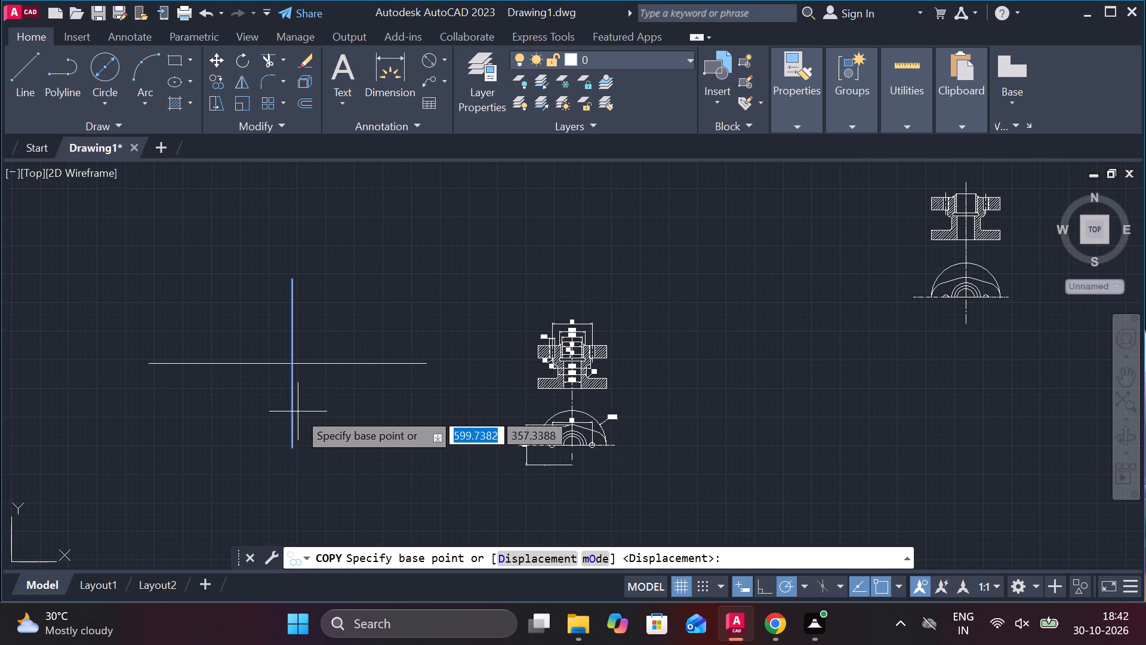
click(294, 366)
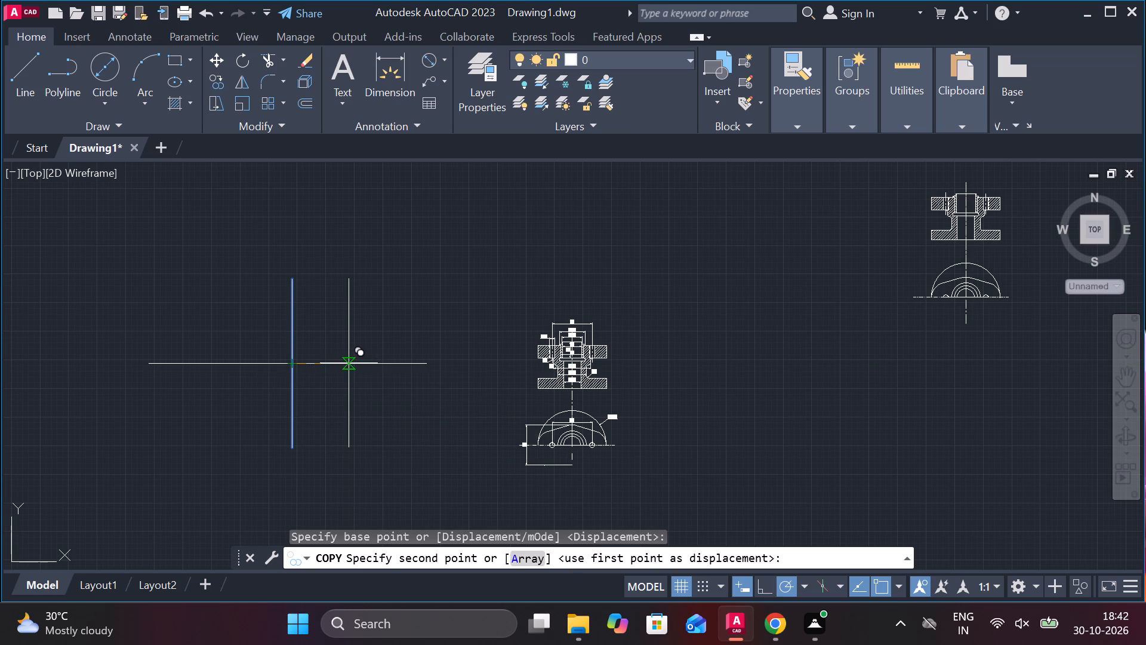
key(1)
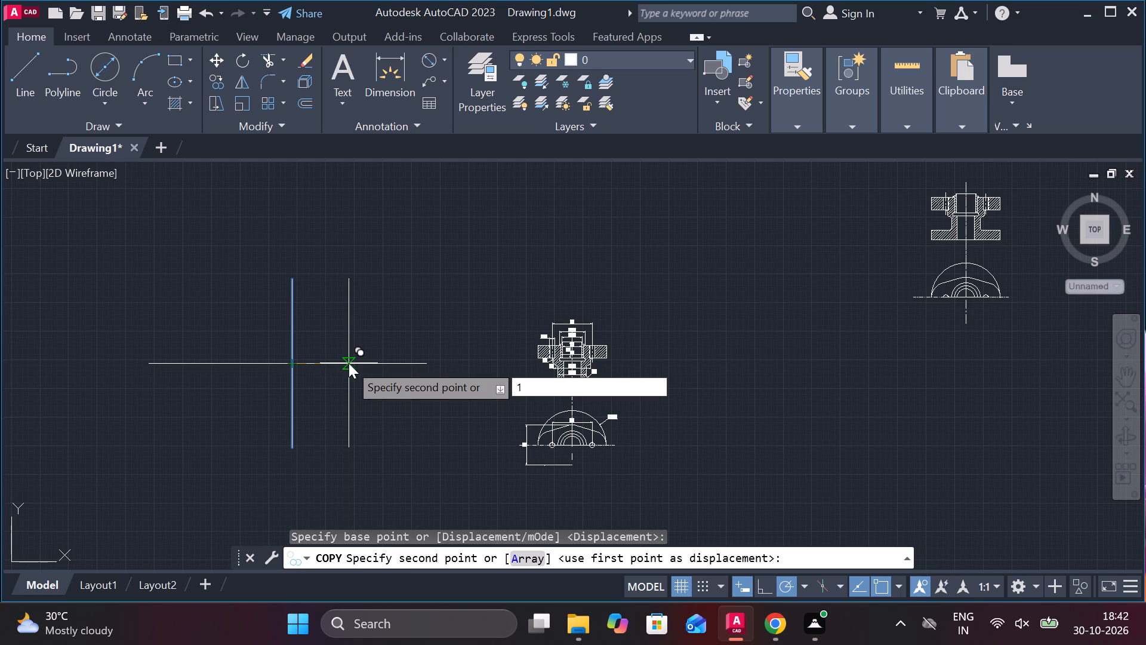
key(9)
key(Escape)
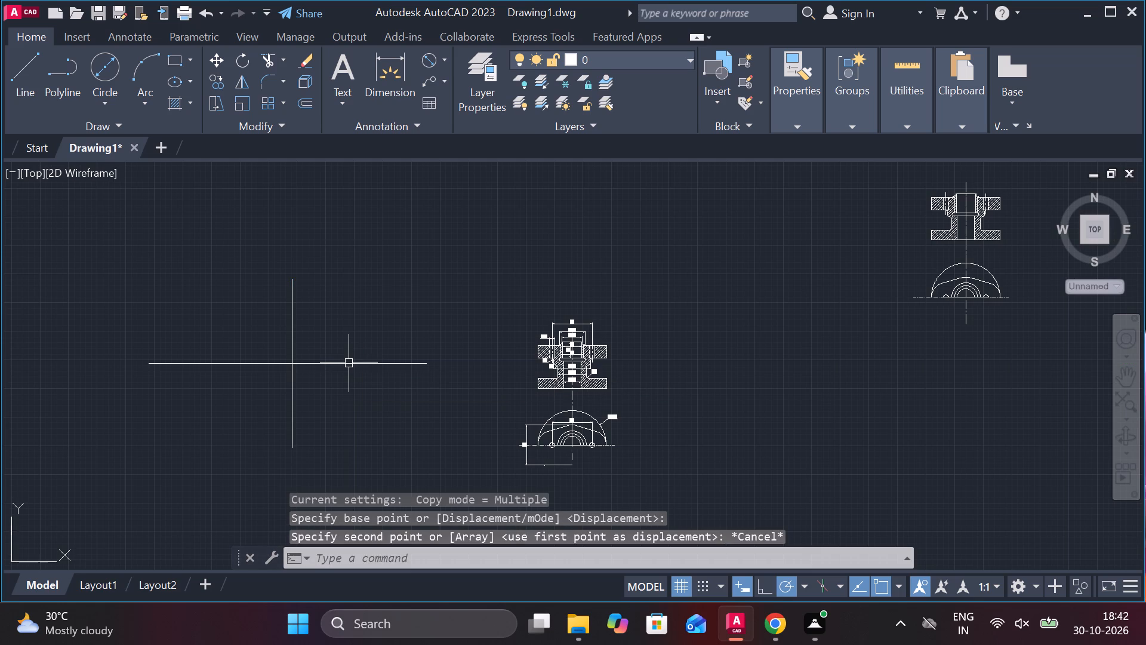
Copy the vertical line 19 units to the right and 19 units to the left.
click(291, 410)
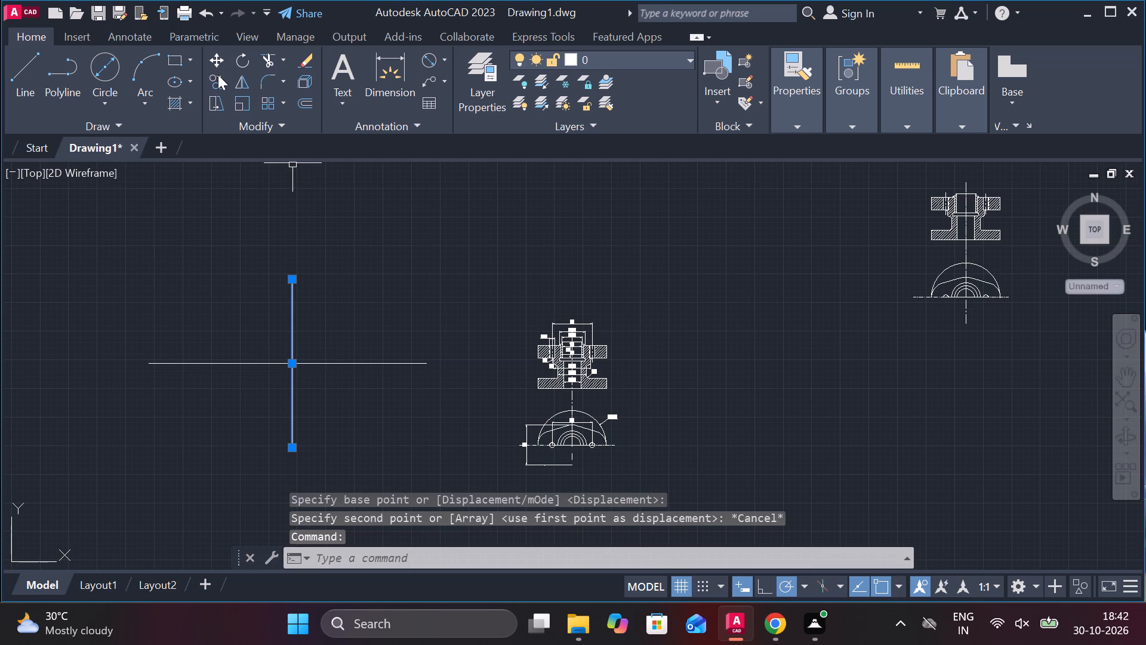
click(218, 75)
click(291, 404)
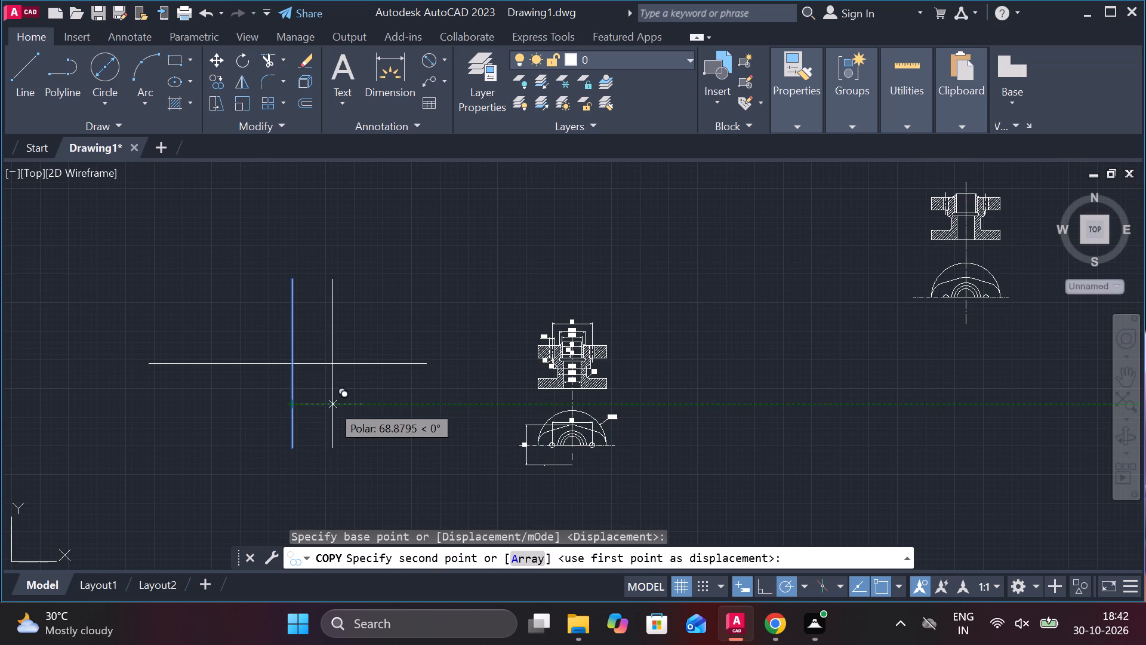
text(19)
key(Return)
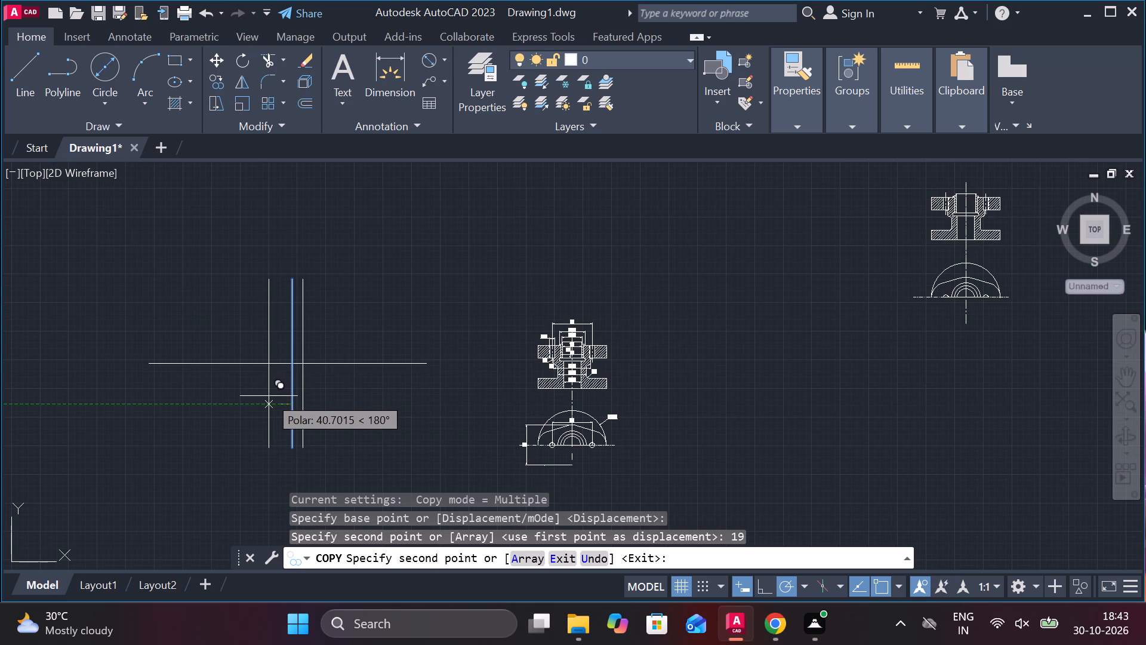
key(1)
key(9)
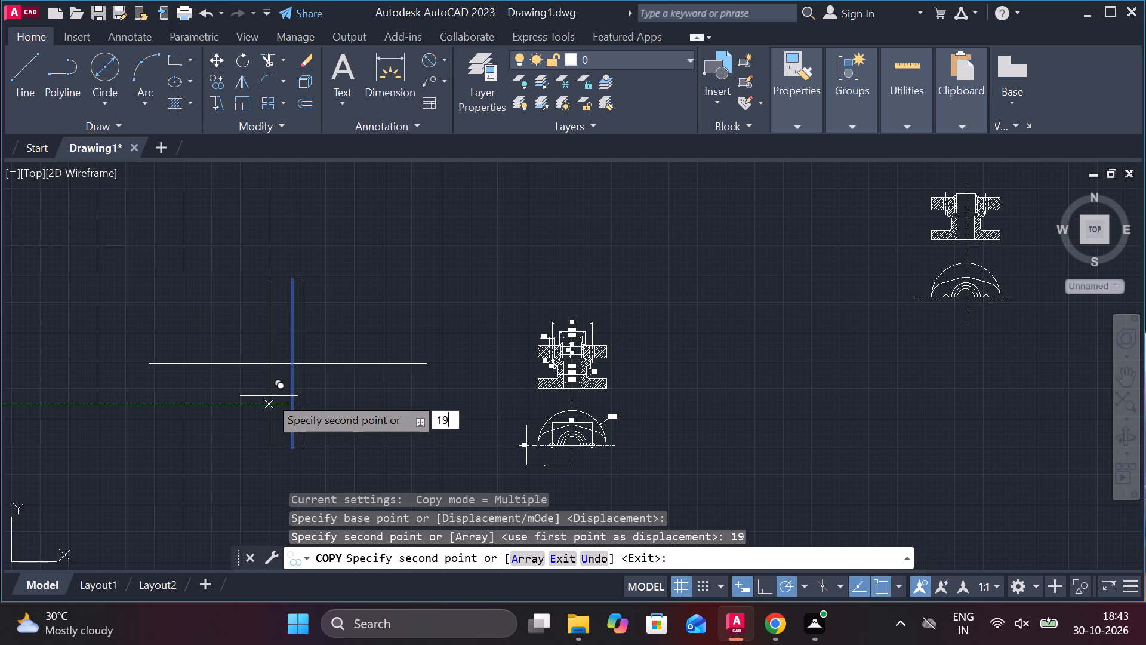
key(Return)
key(Escape)
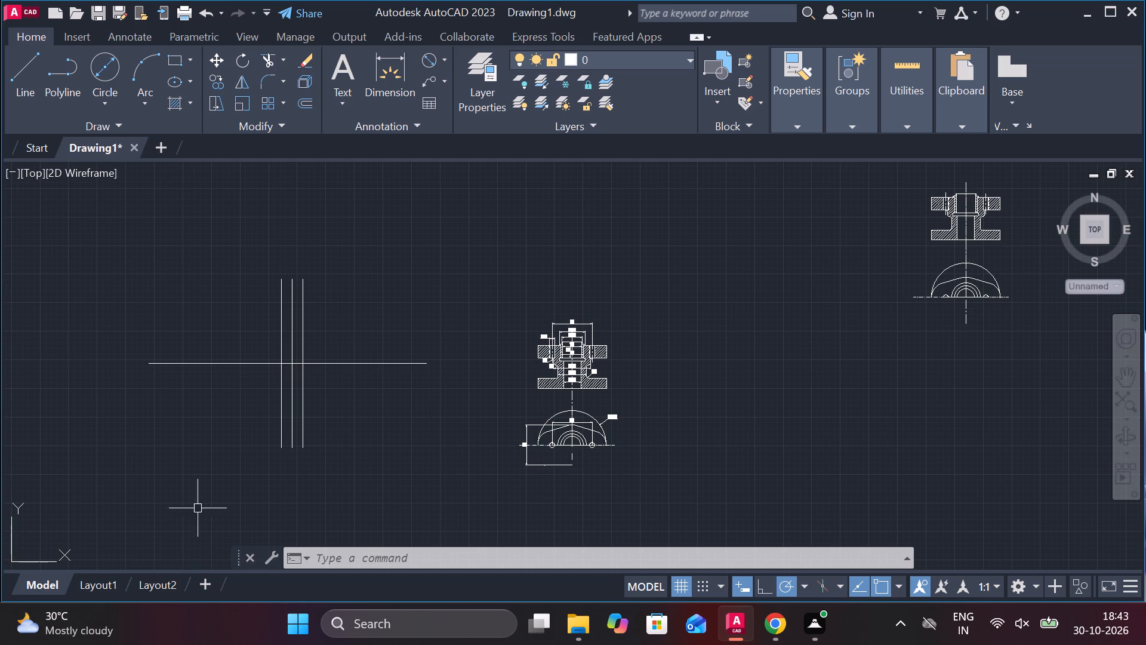
Copy the horizontal line 16 units upward, using its crossing with the middle vertical line as base point.
click(235, 366)
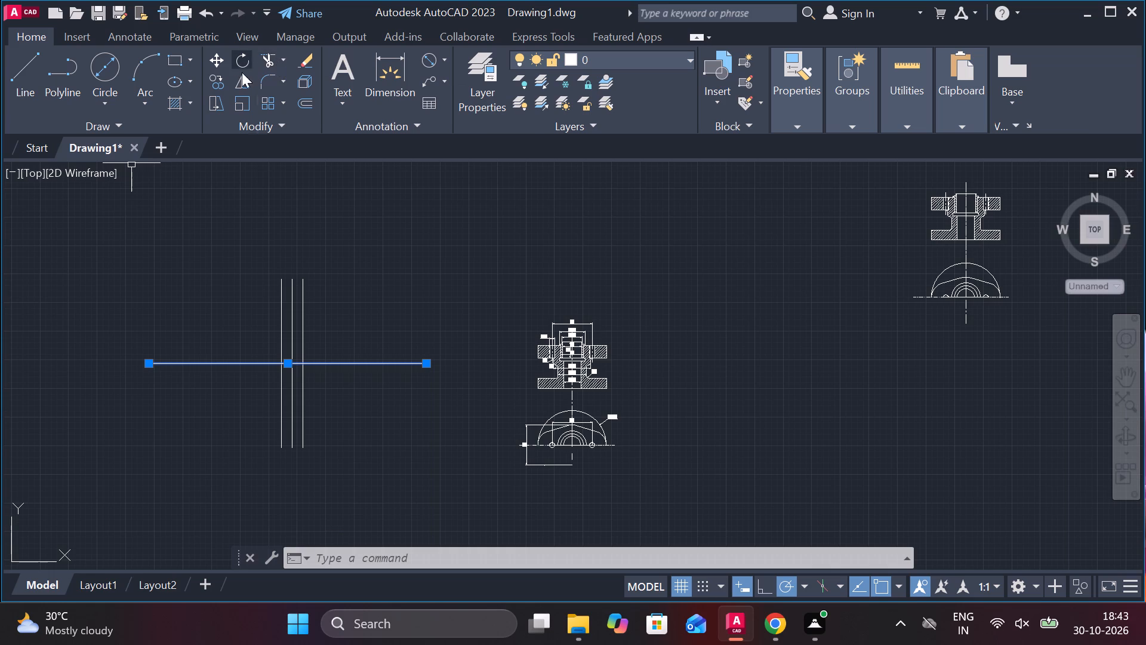
click(214, 81)
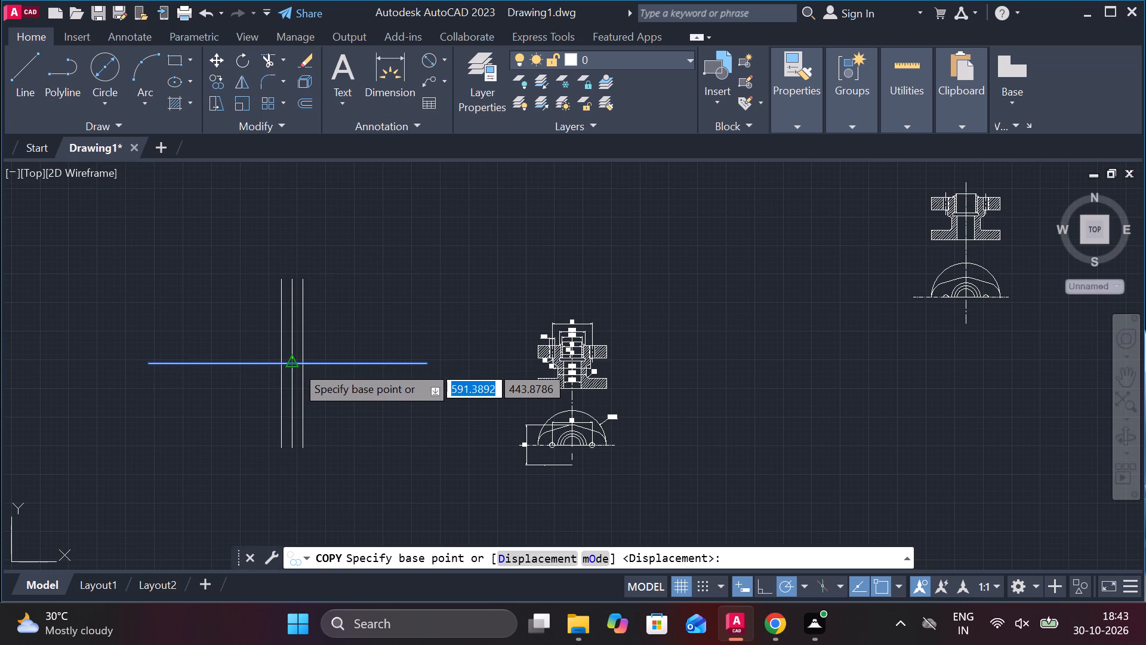
click(295, 365)
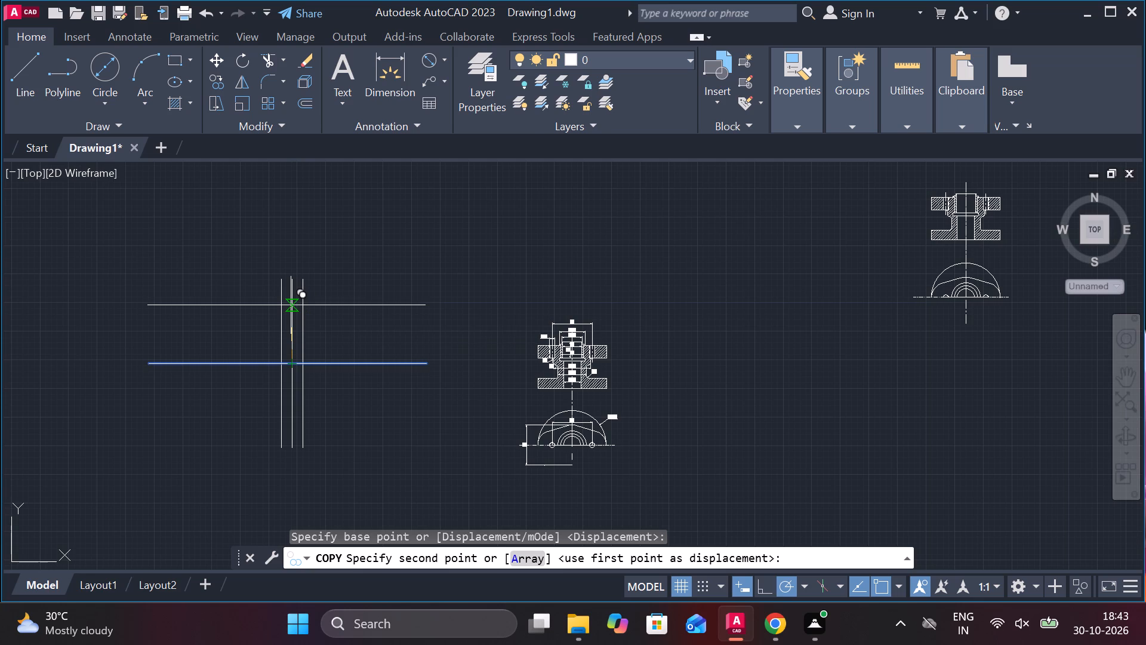
key(1)
key(6)
key(Return)
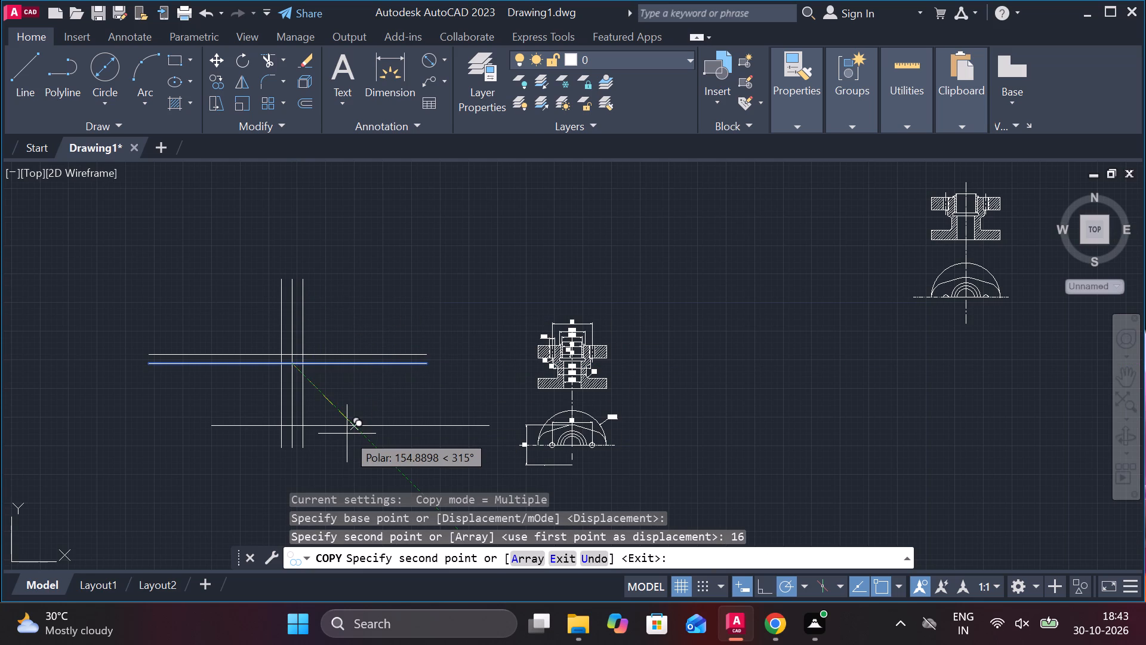
key(Escape)
Draw a 35-unit line leftward from where the middle vertical meets the upper horizontal line, ending with an upward stub about 15 units long.
scroll(276, 383, up, 2)
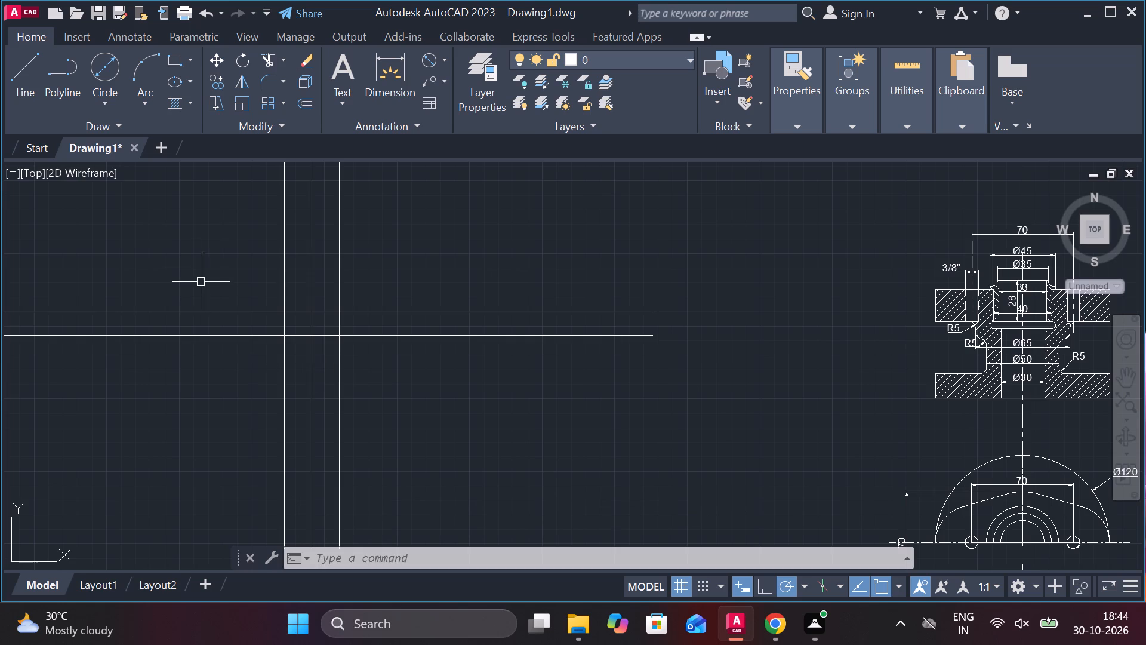
click(24, 78)
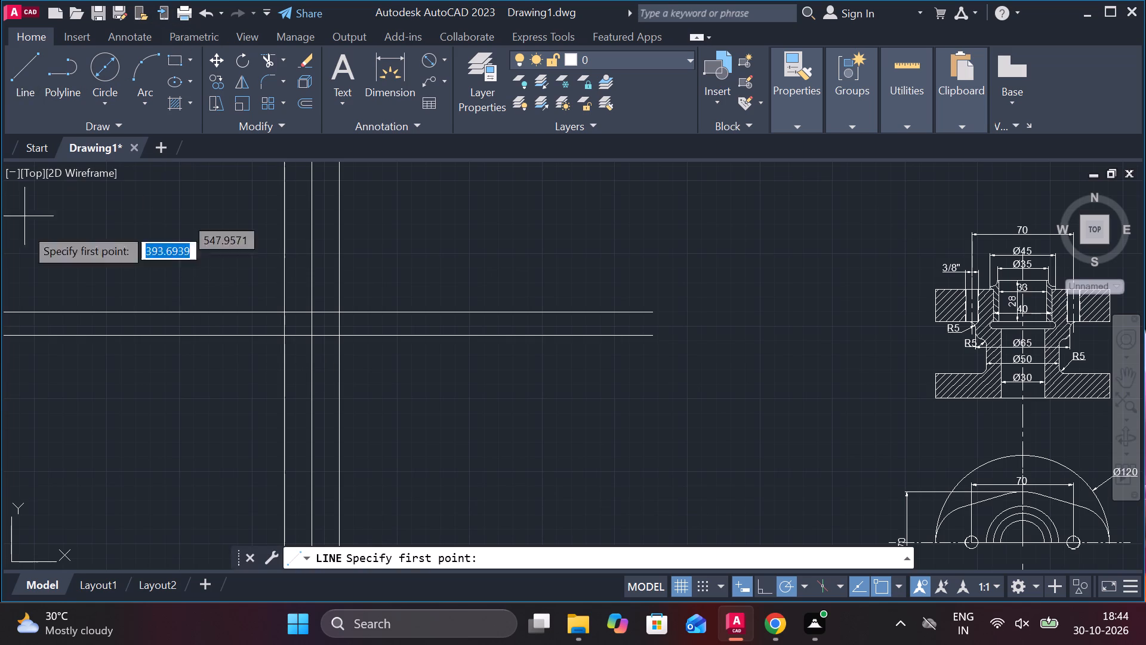
click(309, 310)
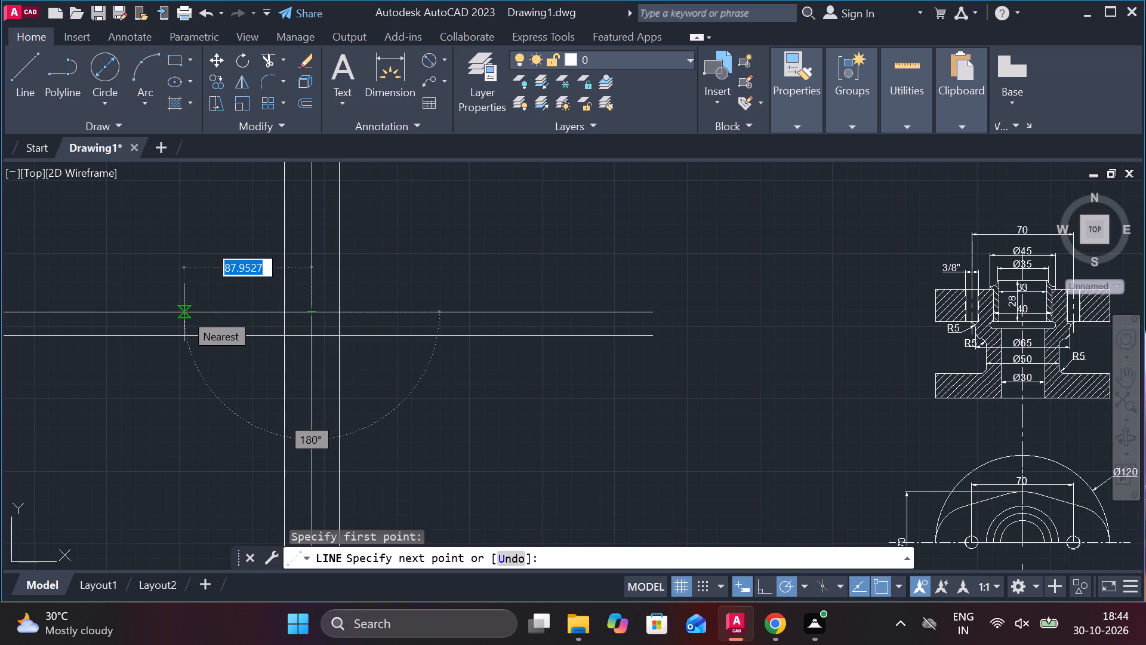
text(35)
key(Return)
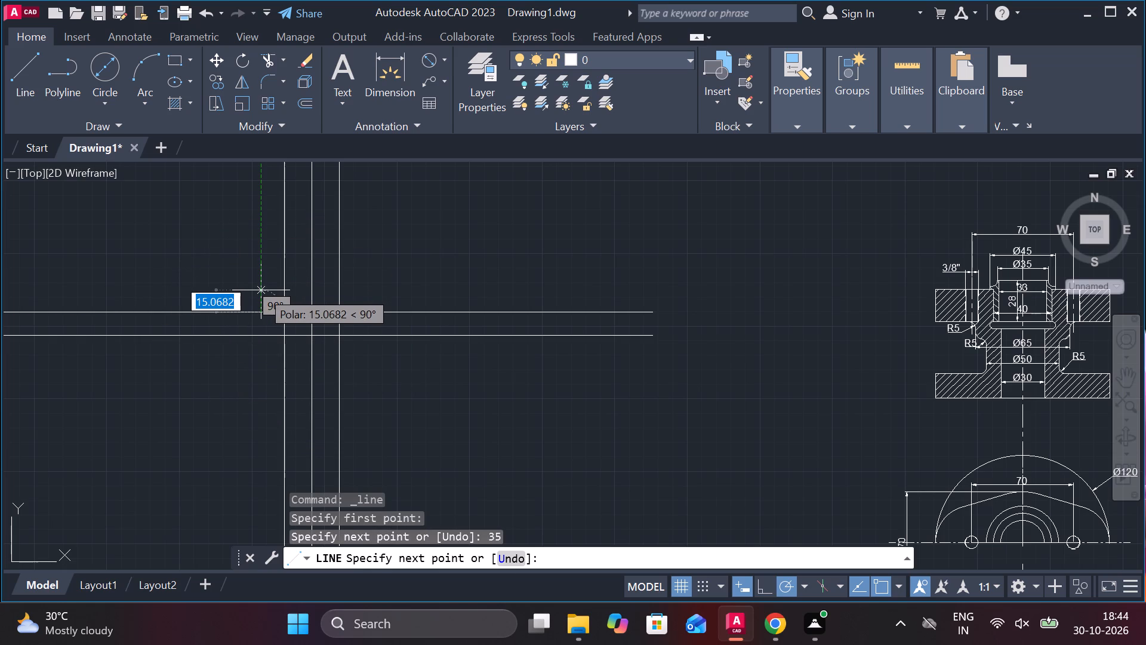
click(261, 290)
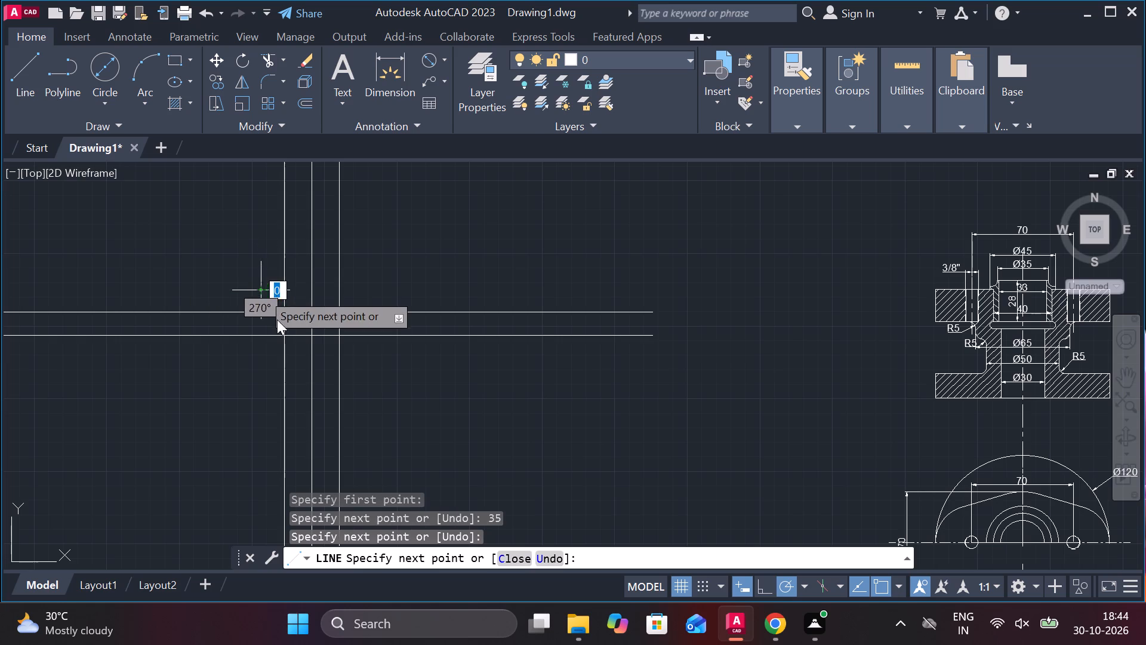
key(Escape)
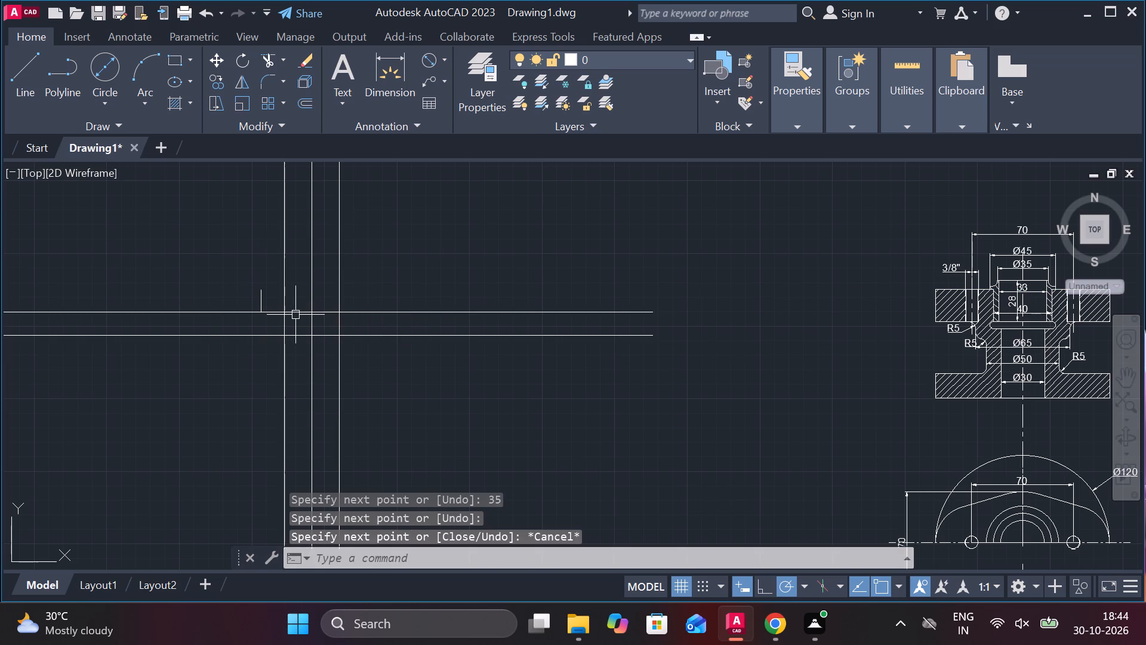
Delete the 35-unit horizontal segment, keeping the short vertical stub.
click(299, 312)
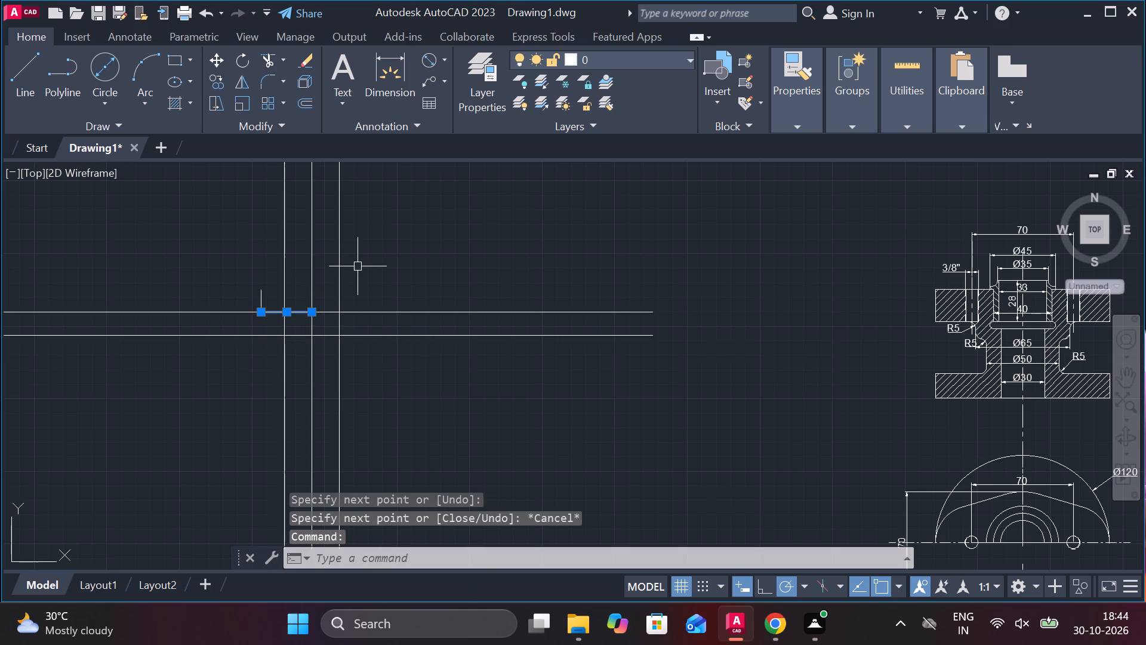
key(Delete)
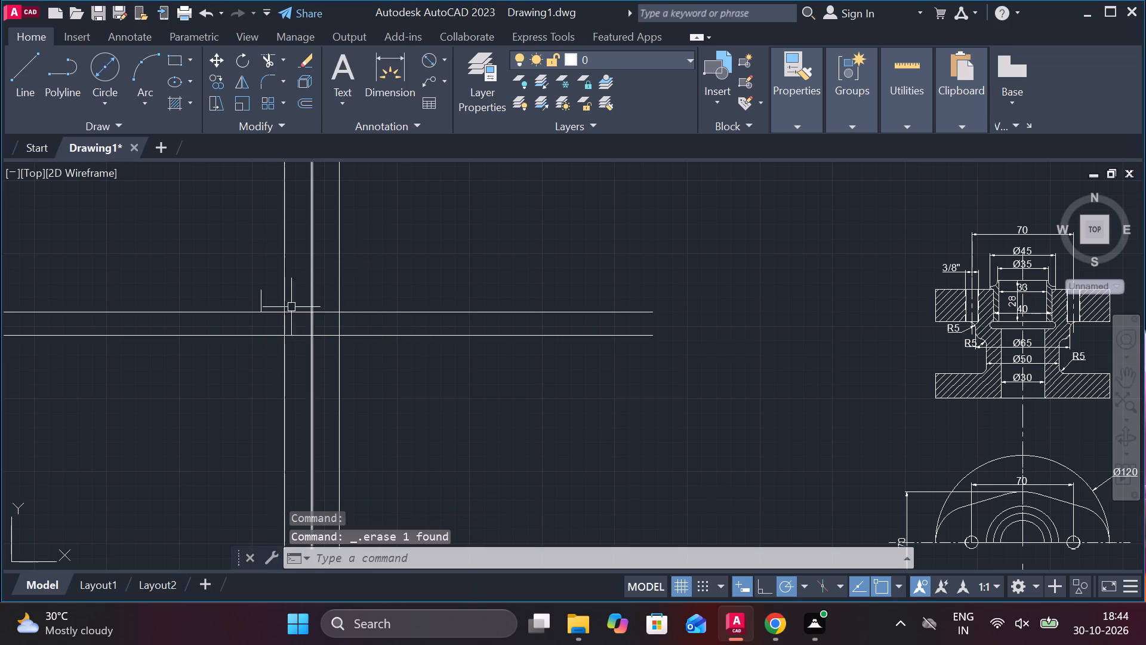
Draw a 70-unit horizontal line to the right along the upper horizontal line, starting at the stub's lower end.
click(30, 69)
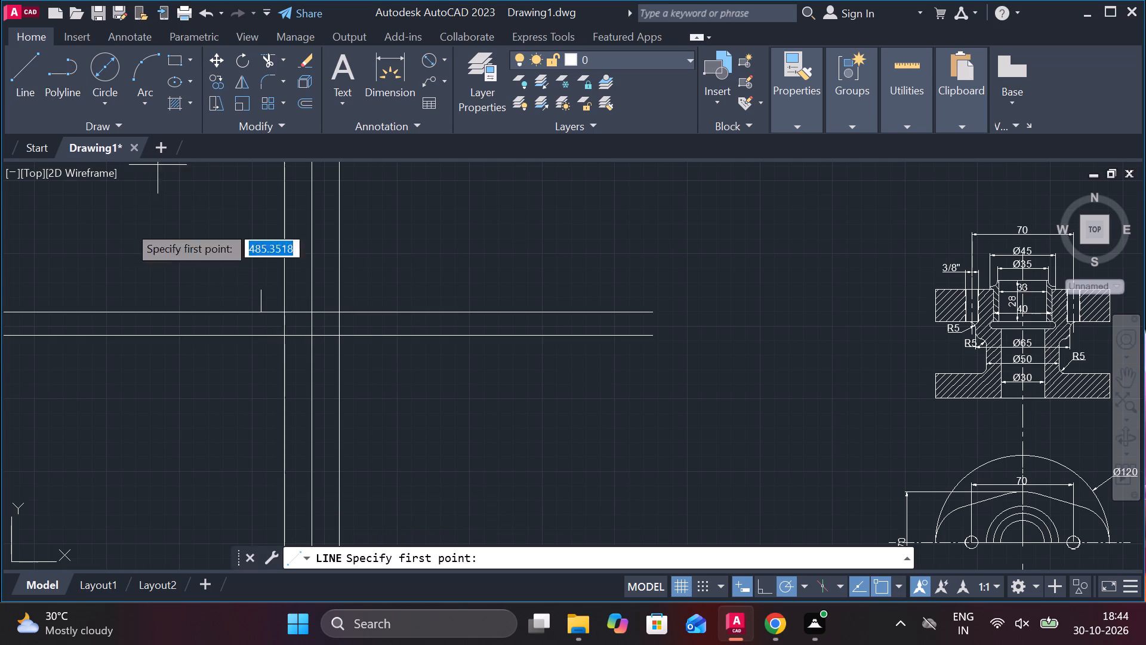
click(260, 312)
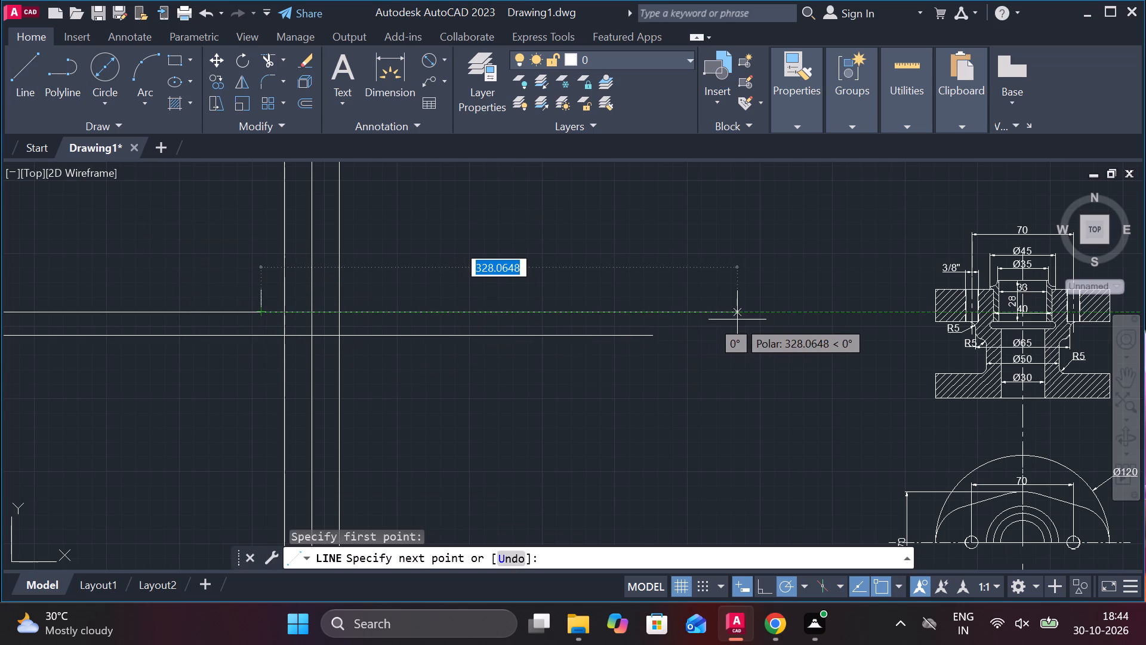
text(70)
key(Return)
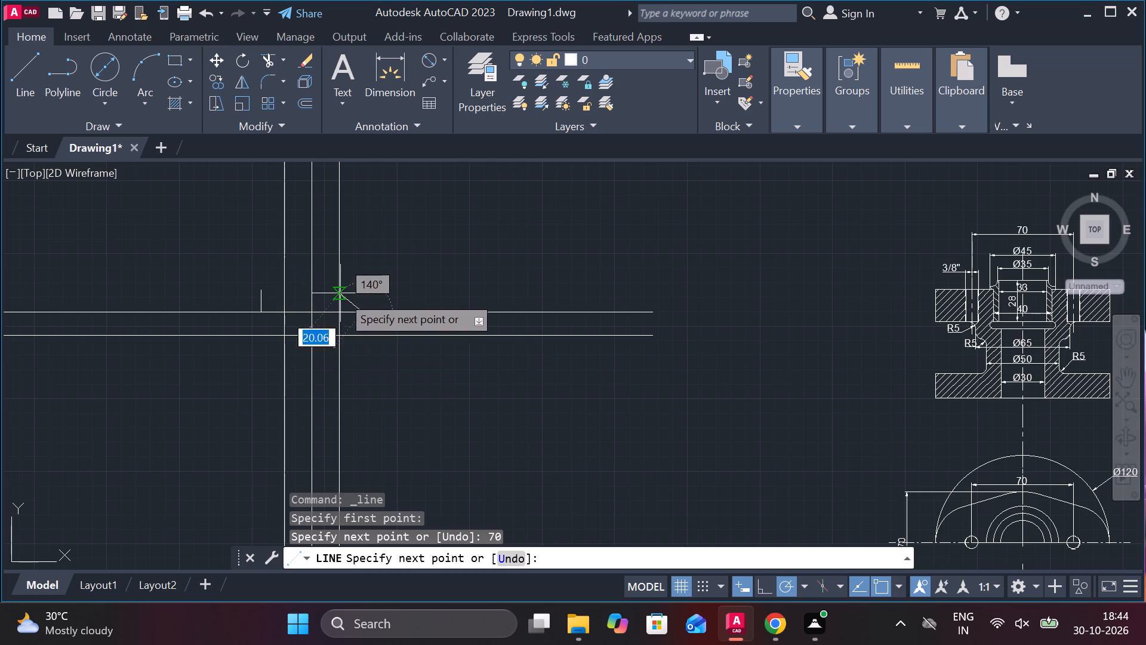
key(Escape)
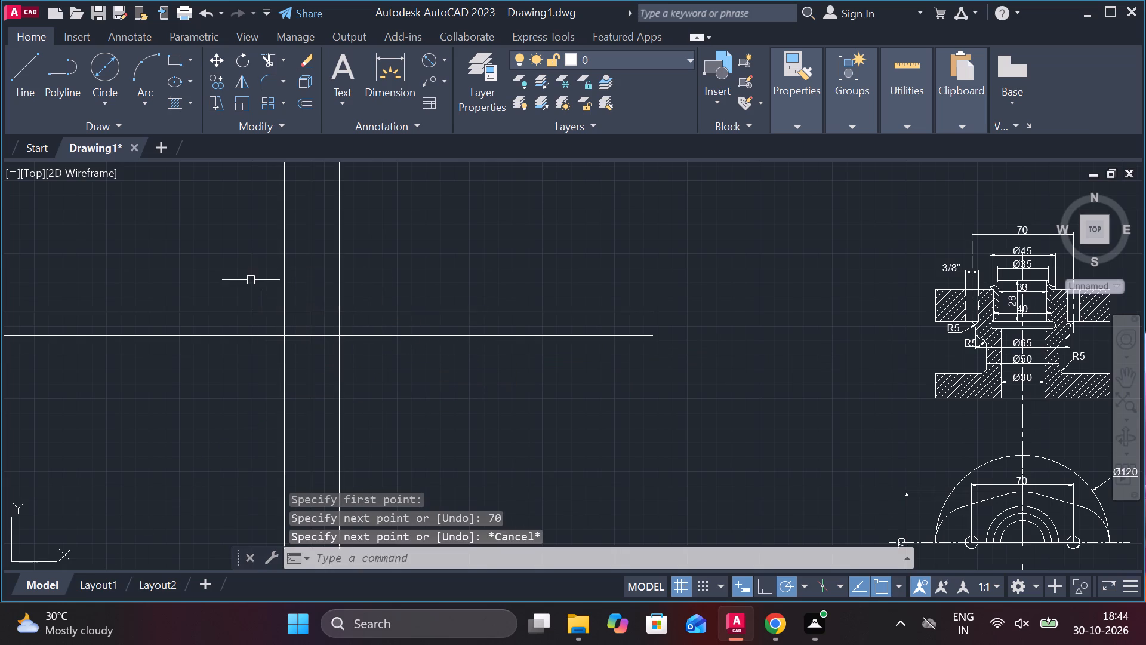
Delete the short vertical stub above the upper horizontal line.
click(261, 297)
key(Delete)
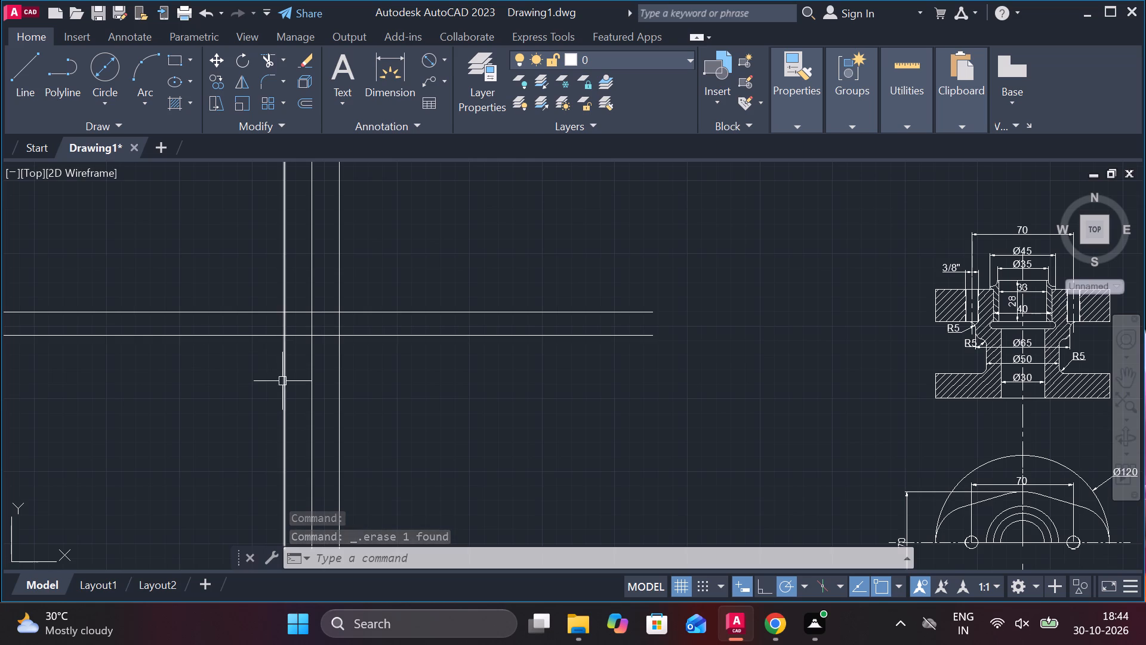
Copy the middle vertical construction line 35 units to the left and 35 units to the right.
click(313, 388)
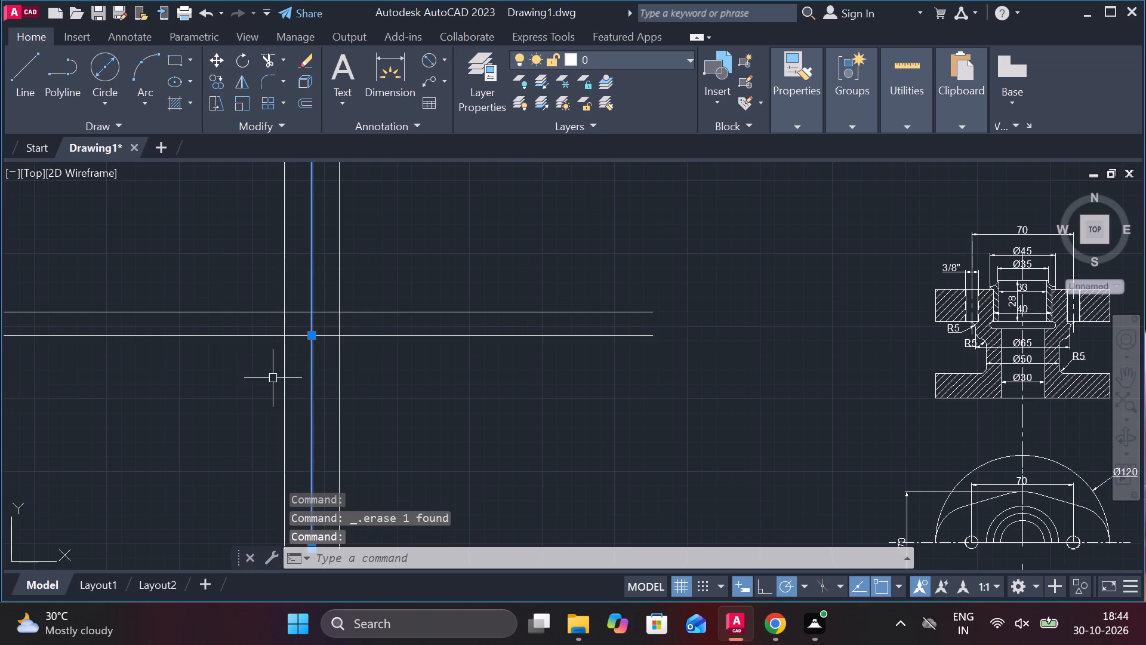
click(215, 81)
click(313, 338)
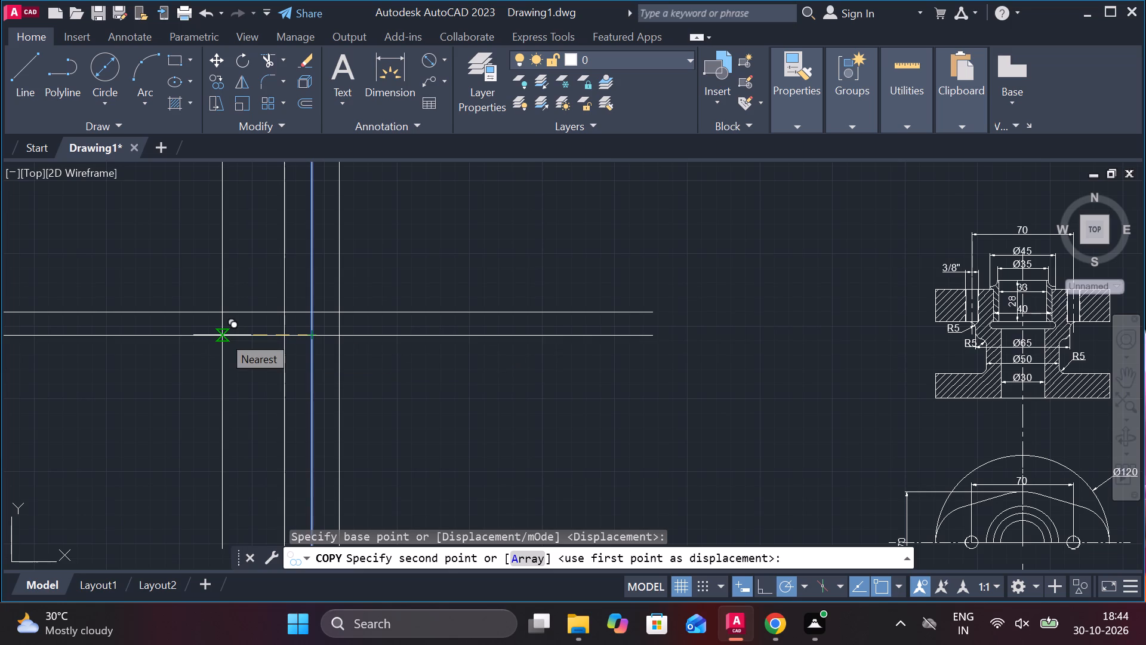
text(35)
key(Return)
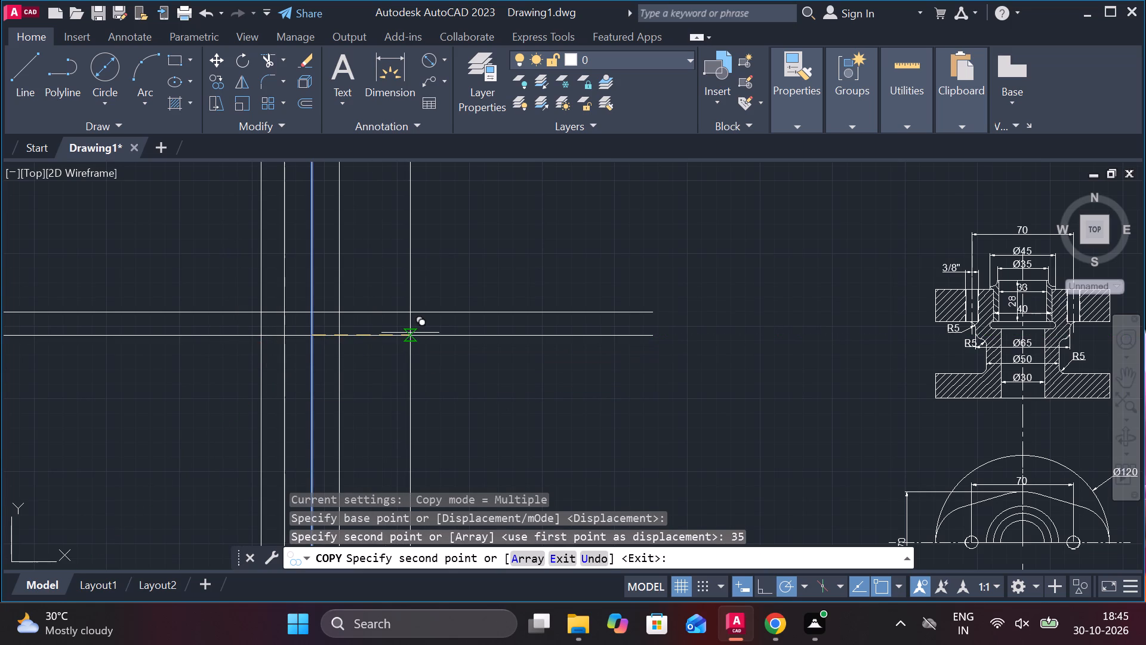
text(35)
key(Return)
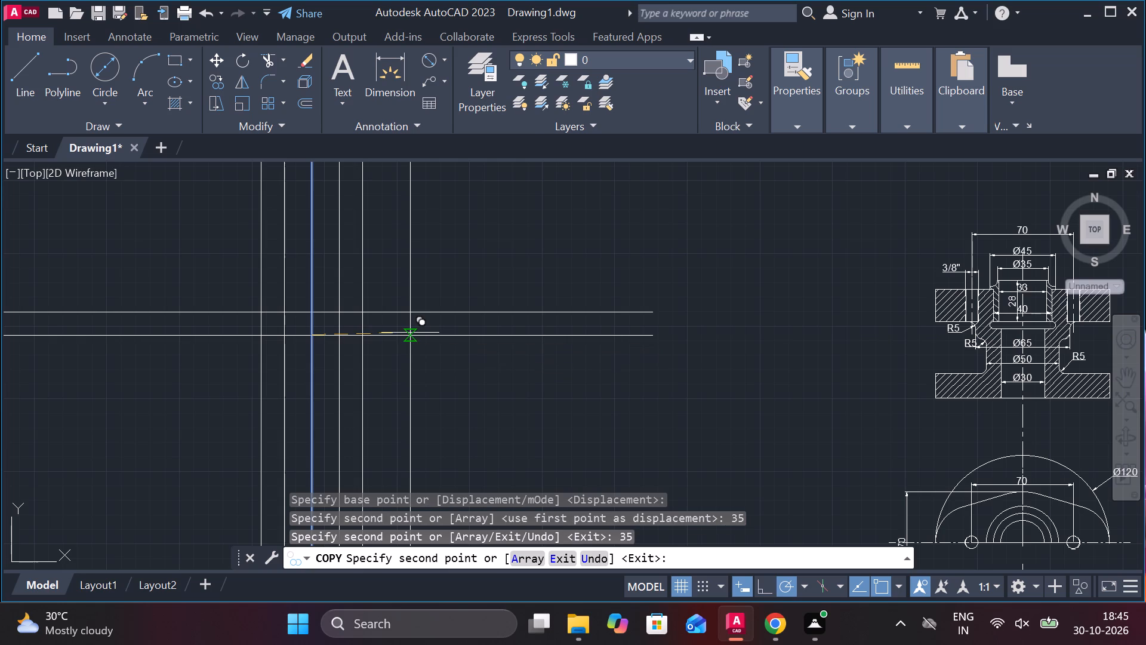
key(Escape)
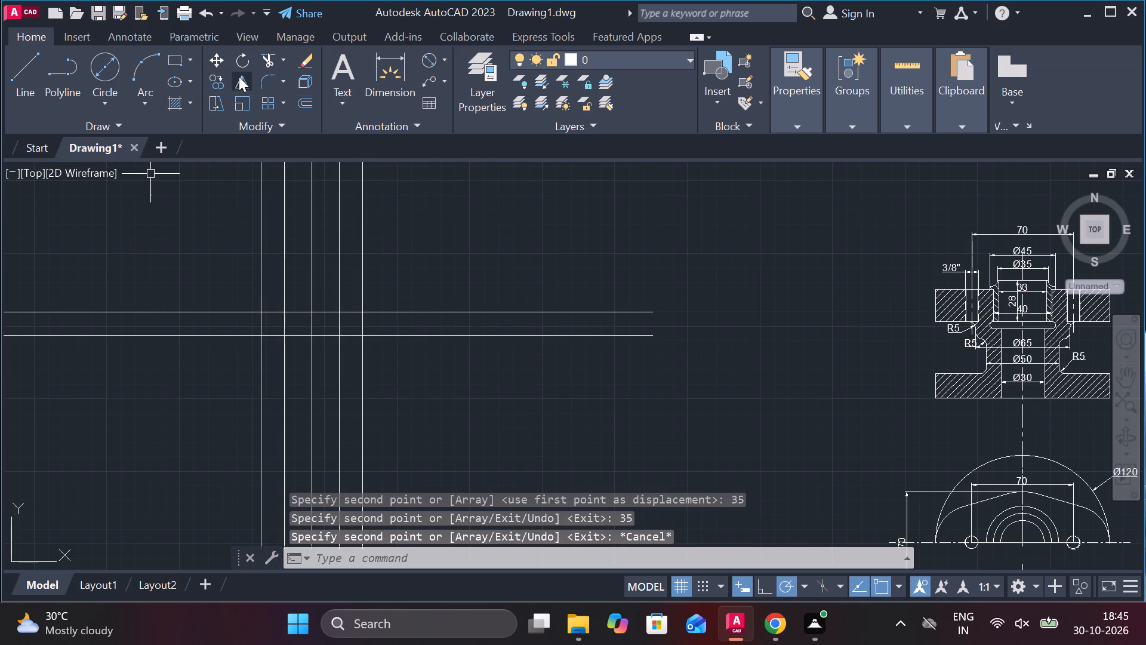
Trim the two outermost vertical lines so only their segments between the two horizontal lines remain.
click(266, 59)
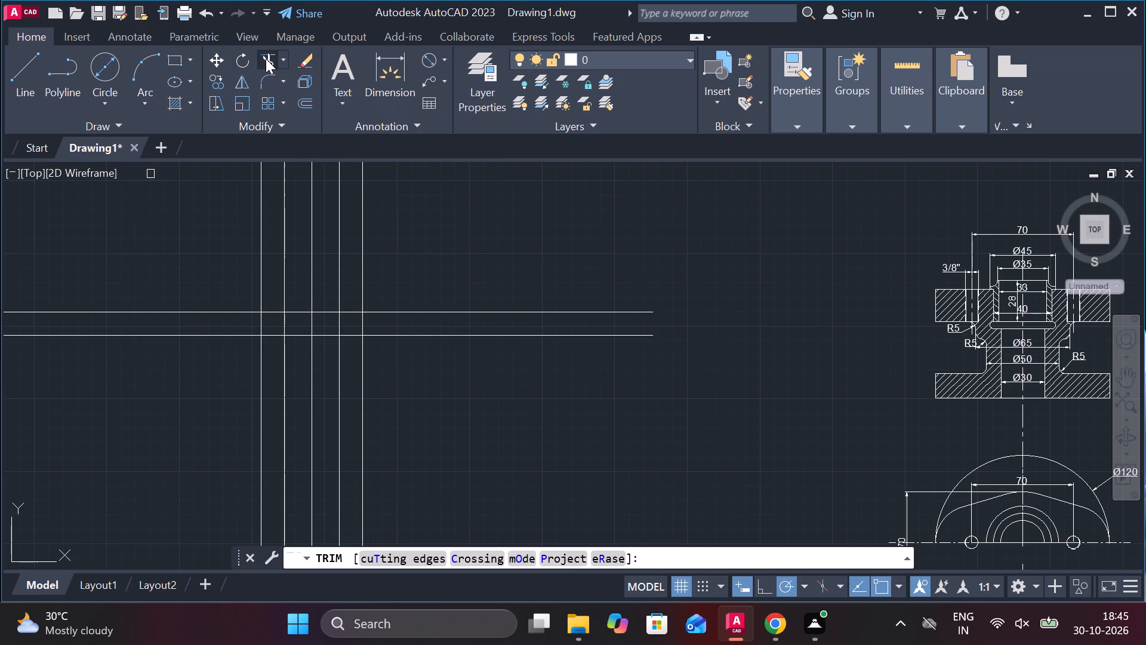
click(258, 261)
click(263, 373)
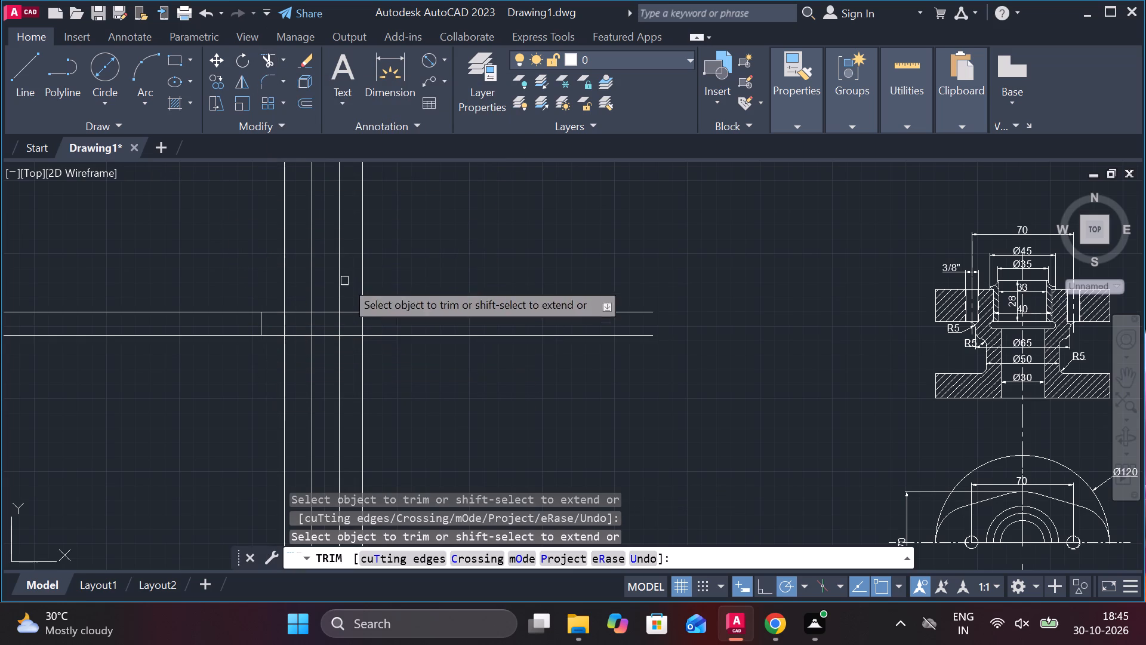
click(359, 271)
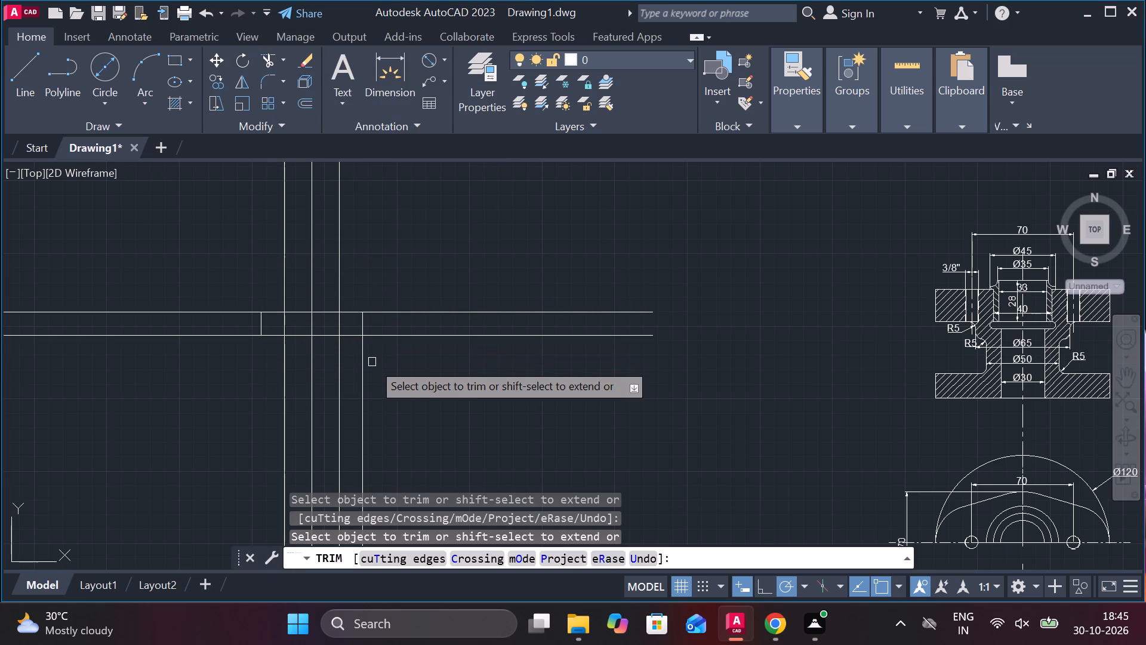
click(362, 374)
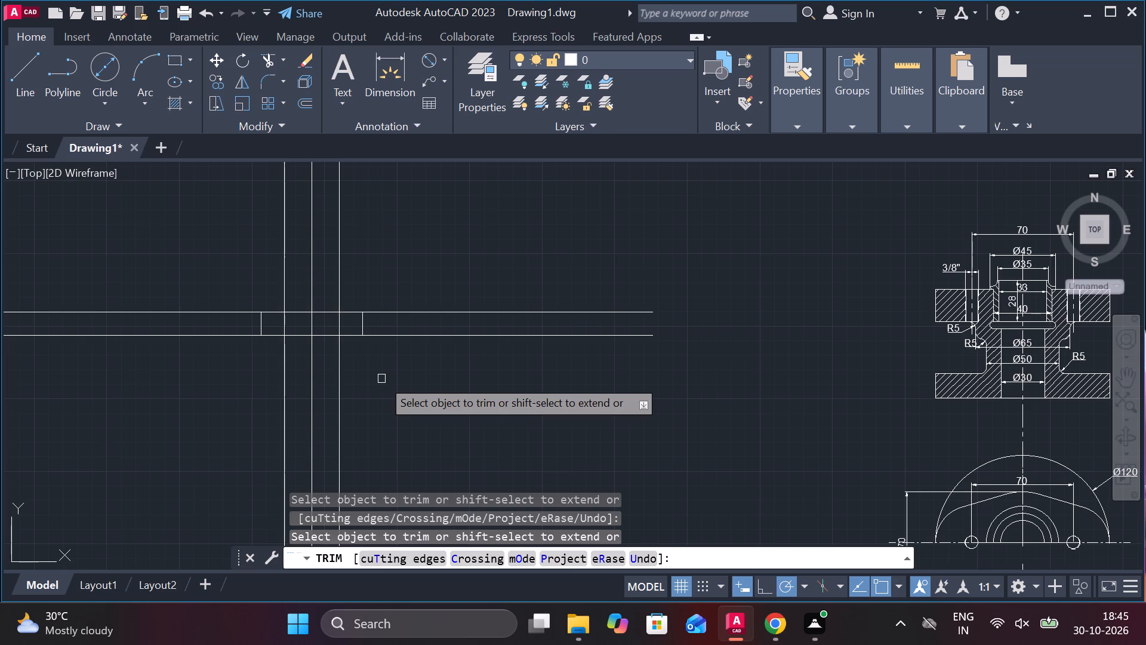
key(Escape)
Copy the upper horizontal line 7 units upward.
click(421, 310)
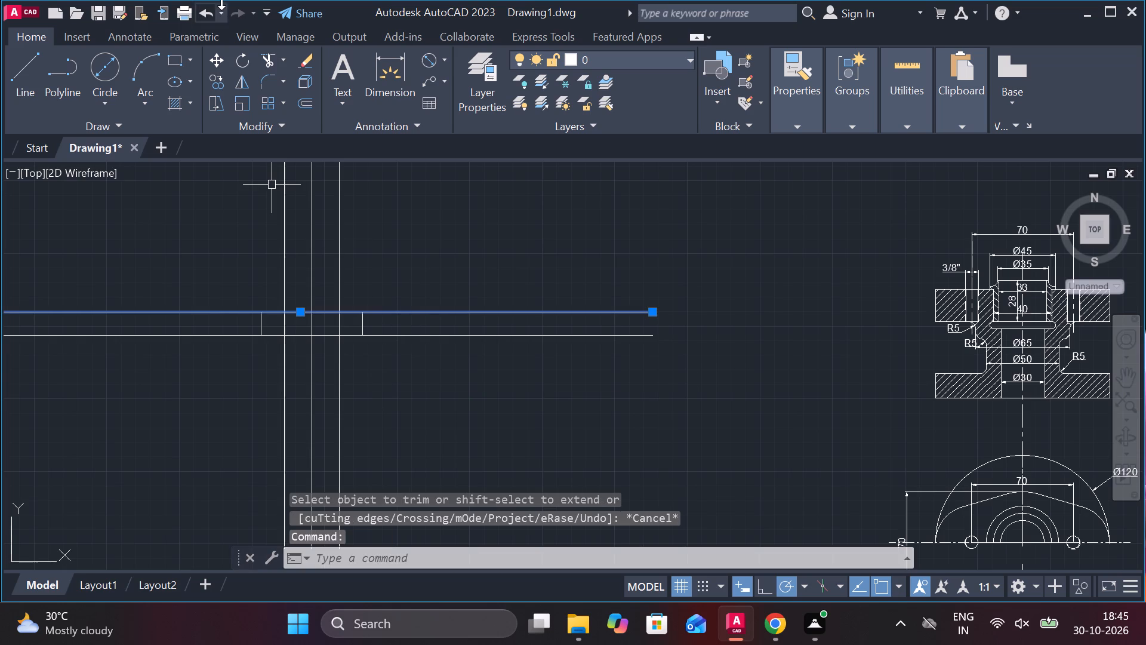
click(214, 79)
click(315, 314)
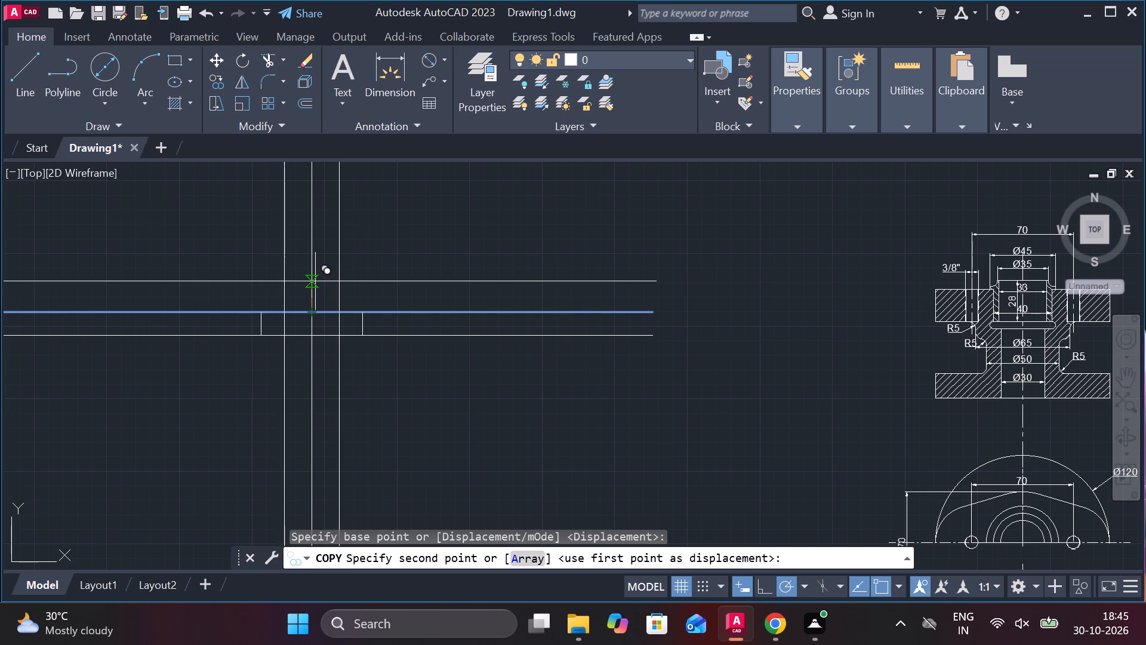
key(7)
key(Return)
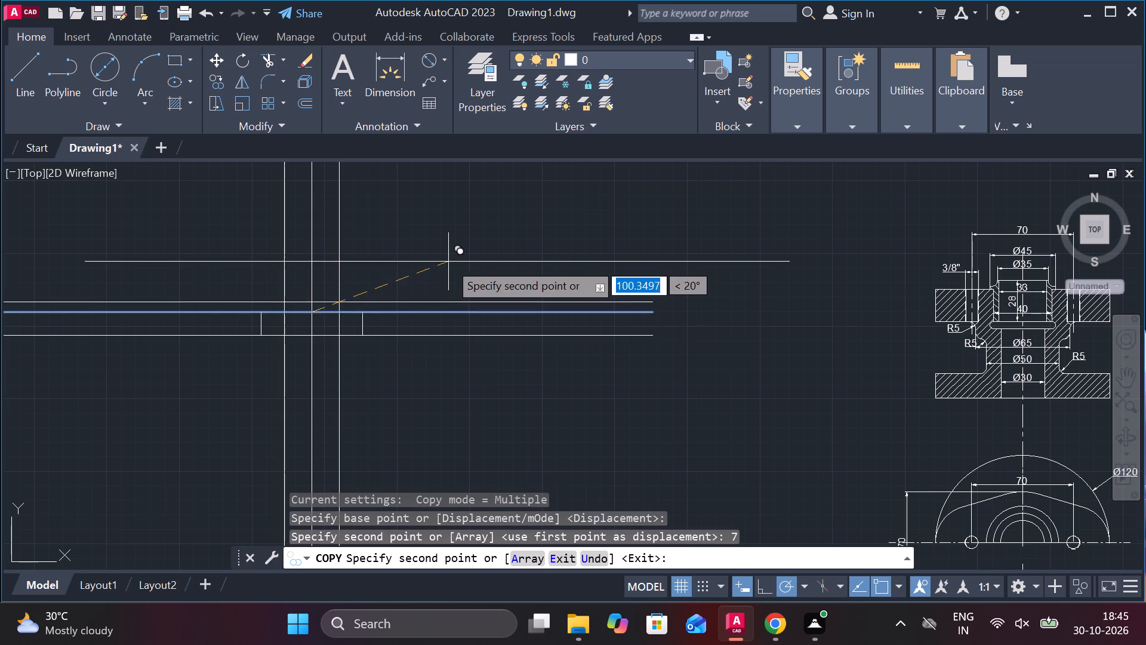
key(Escape)
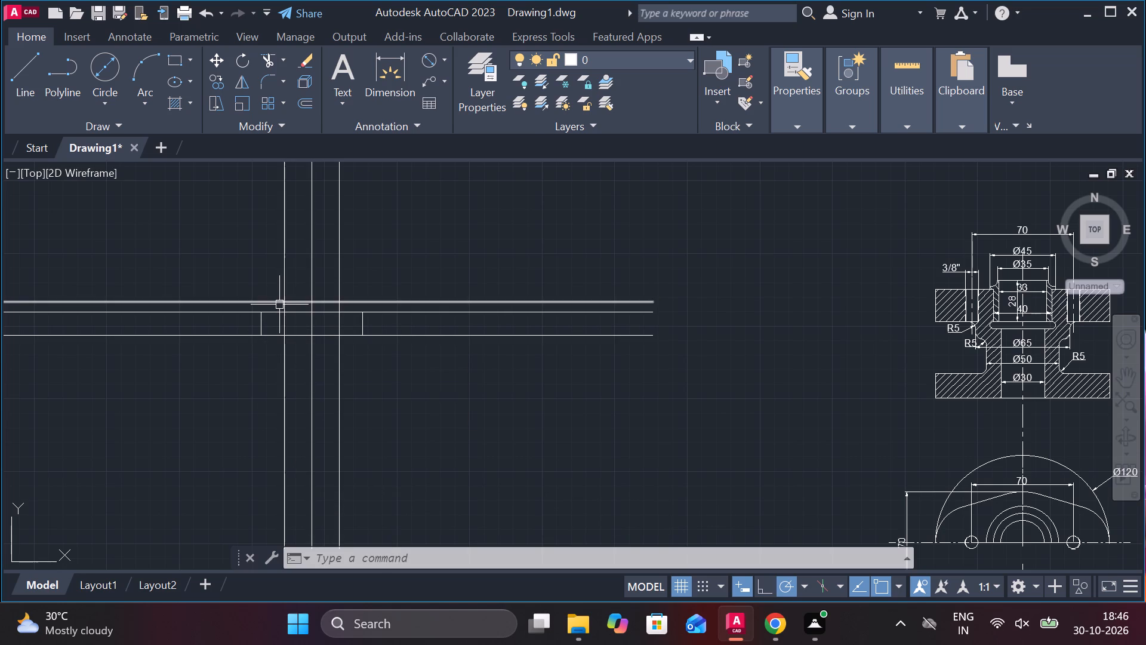
Fillet the corner between the topmost horizontal line and the right long vertical line with radius 2.
scroll(279, 305, up, 3)
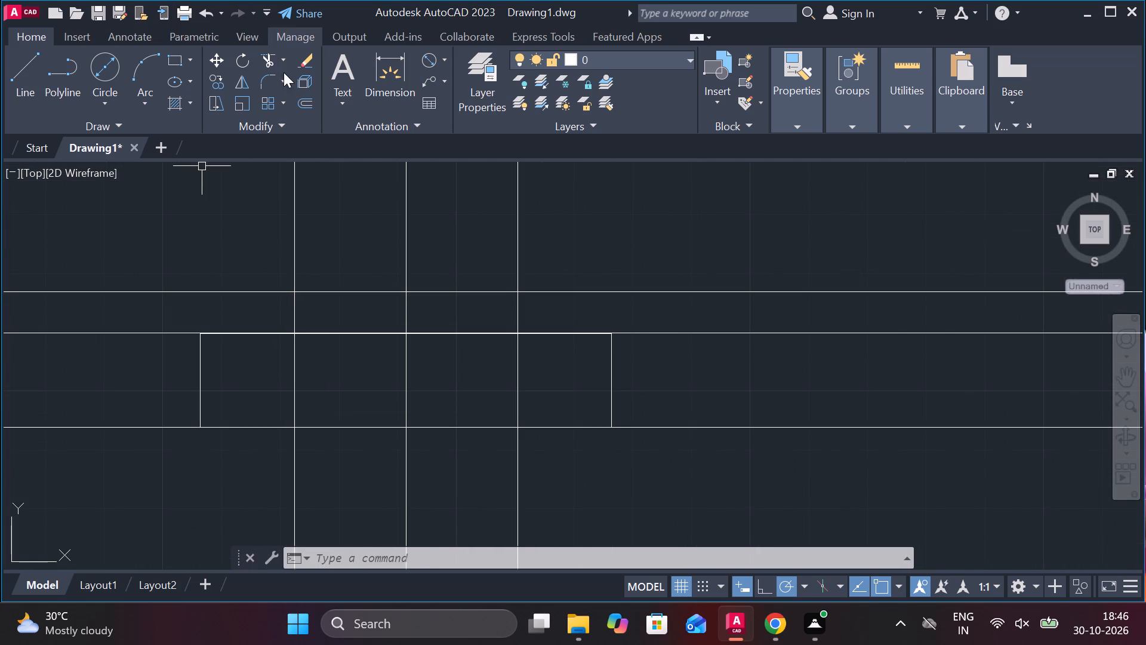
click(259, 82)
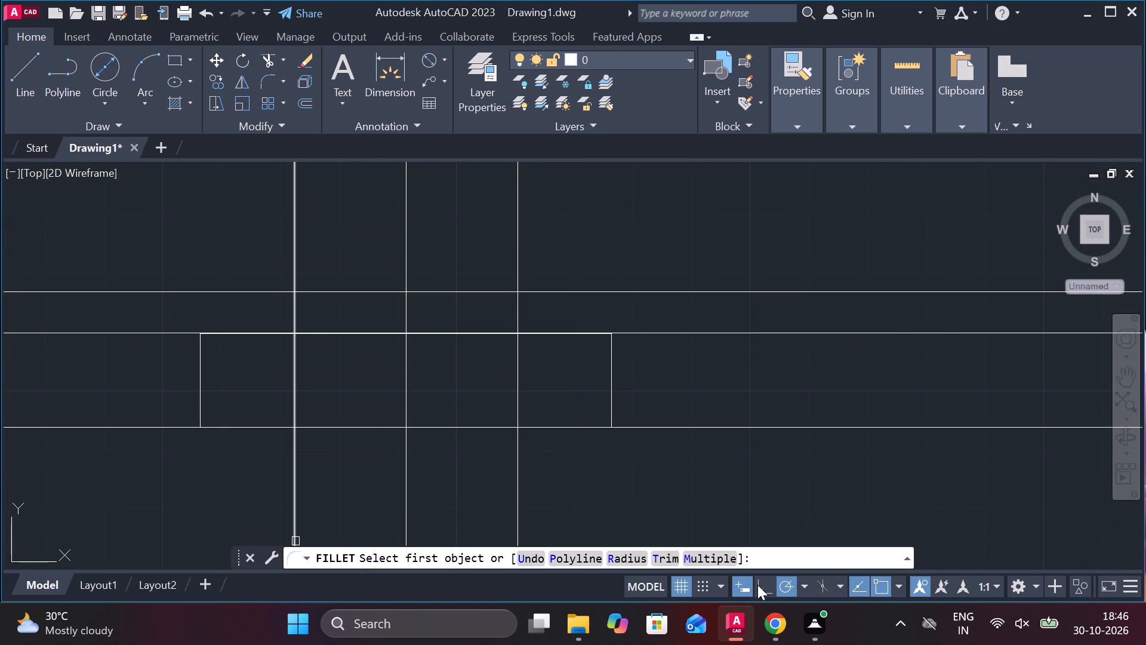
click(620, 554)
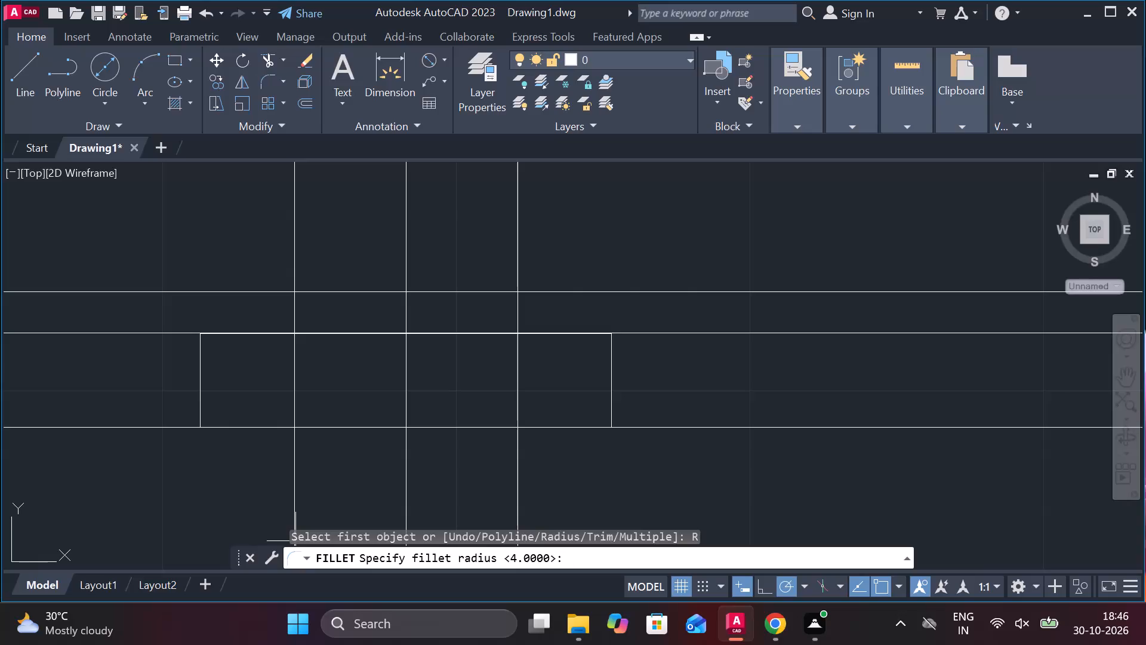
key(2)
key(Return)
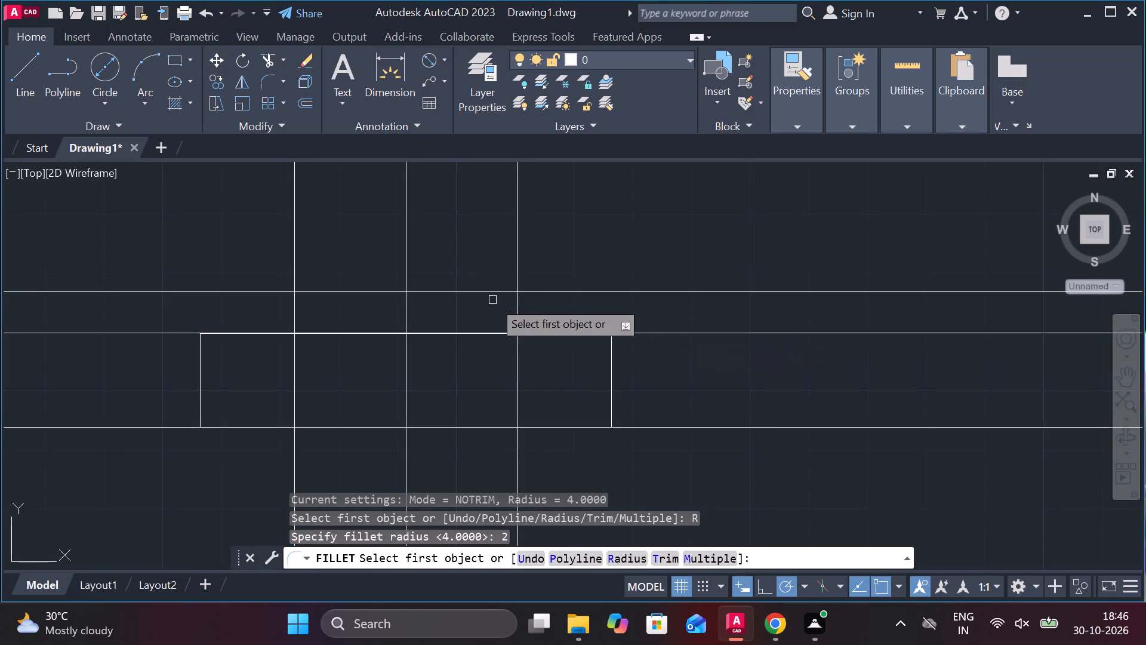
click(492, 296)
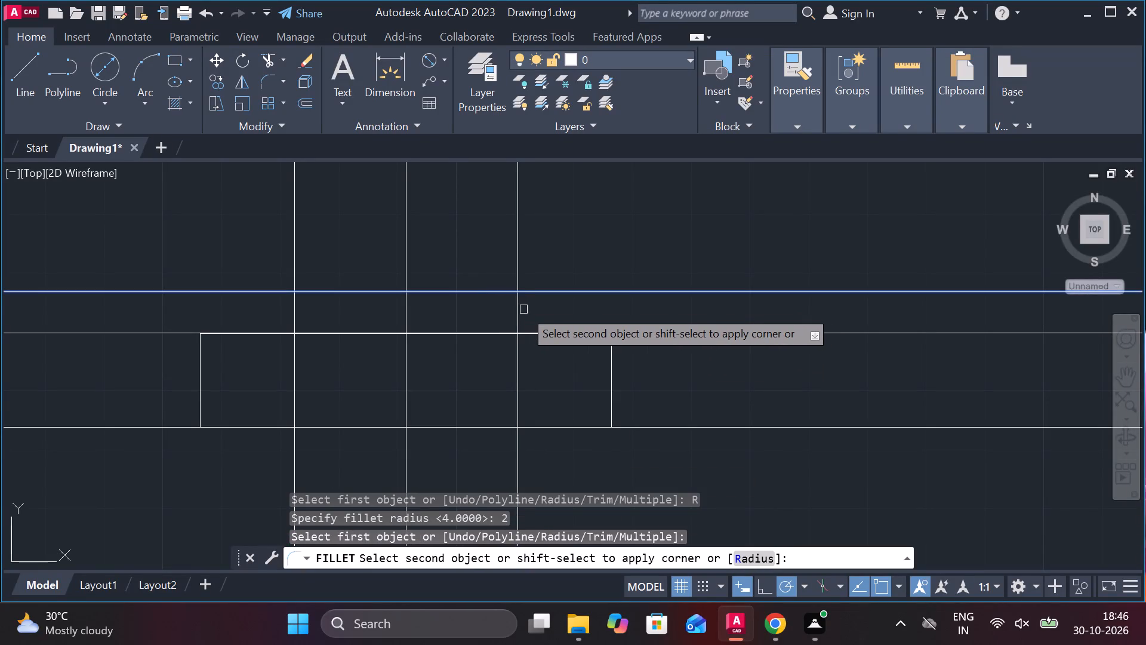
click(520, 311)
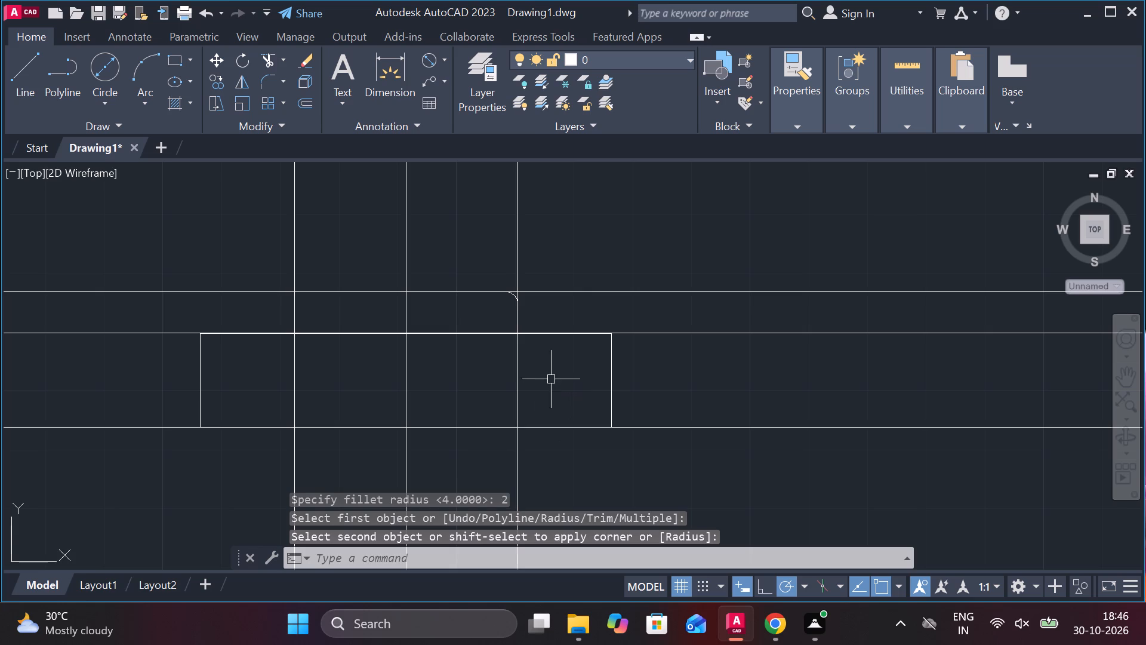
Delete the 70-unit horizontal segment lying over the middle horizontal line between the two short outer verticals.
scroll(549, 374, down, 1)
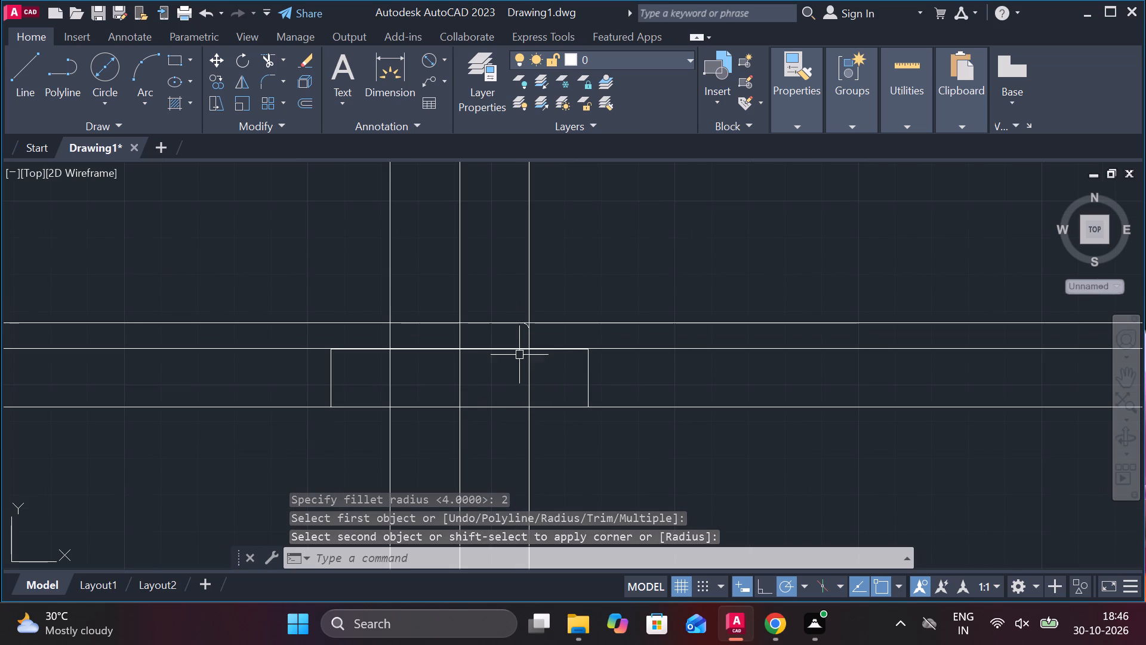
scroll(535, 340, up, 2)
click(514, 345)
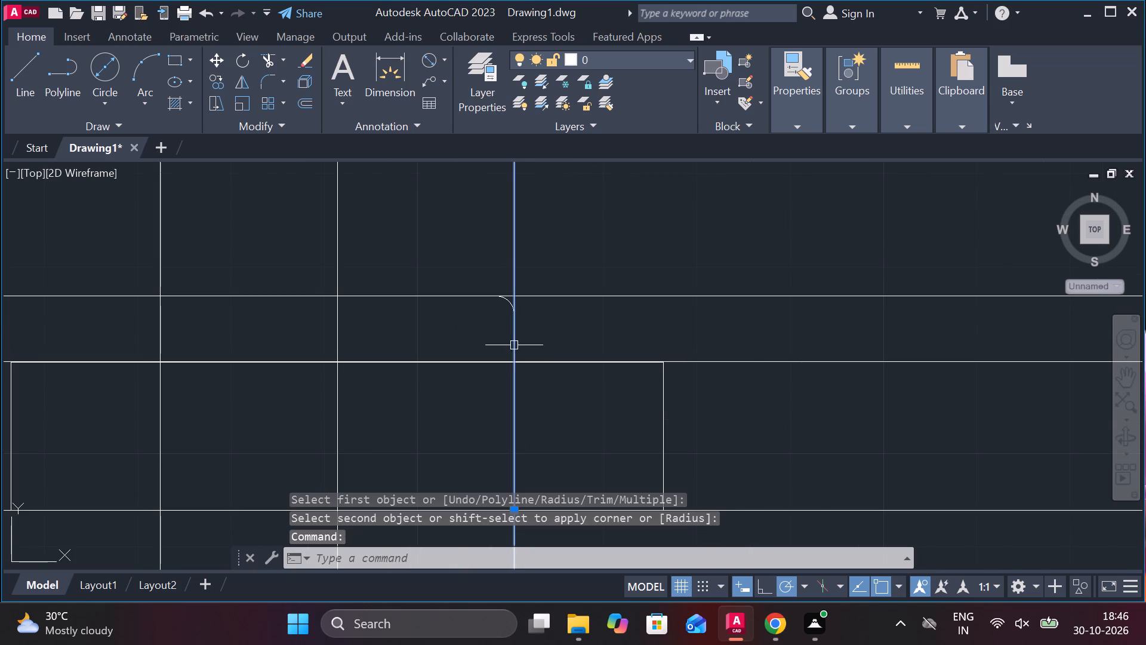
click(541, 363)
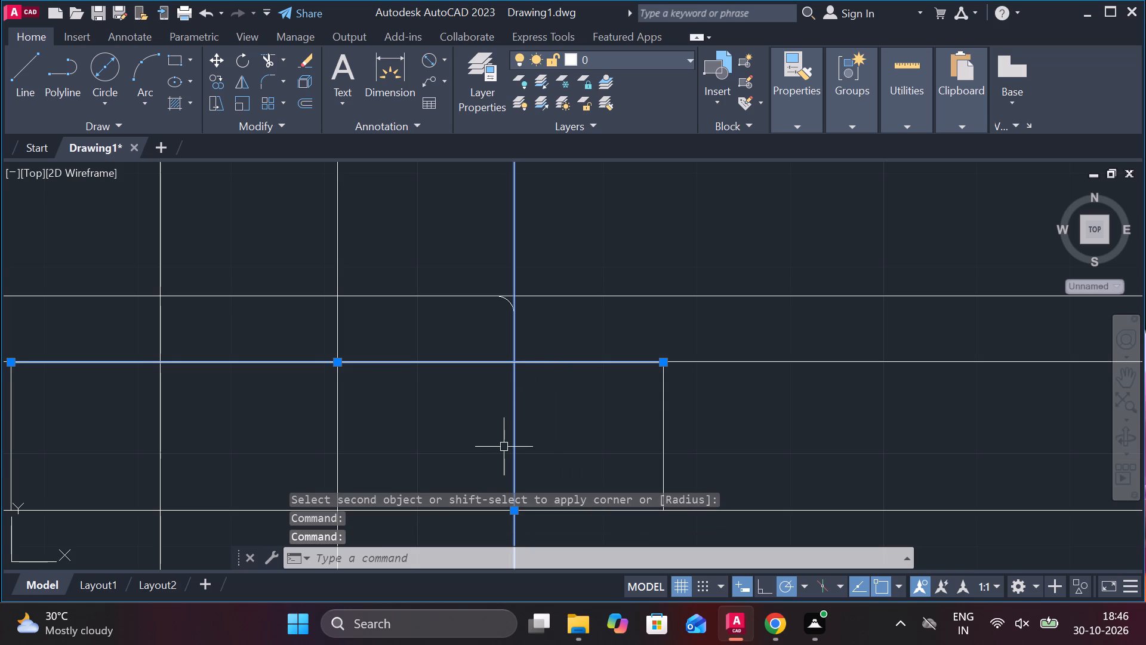
key(Escape)
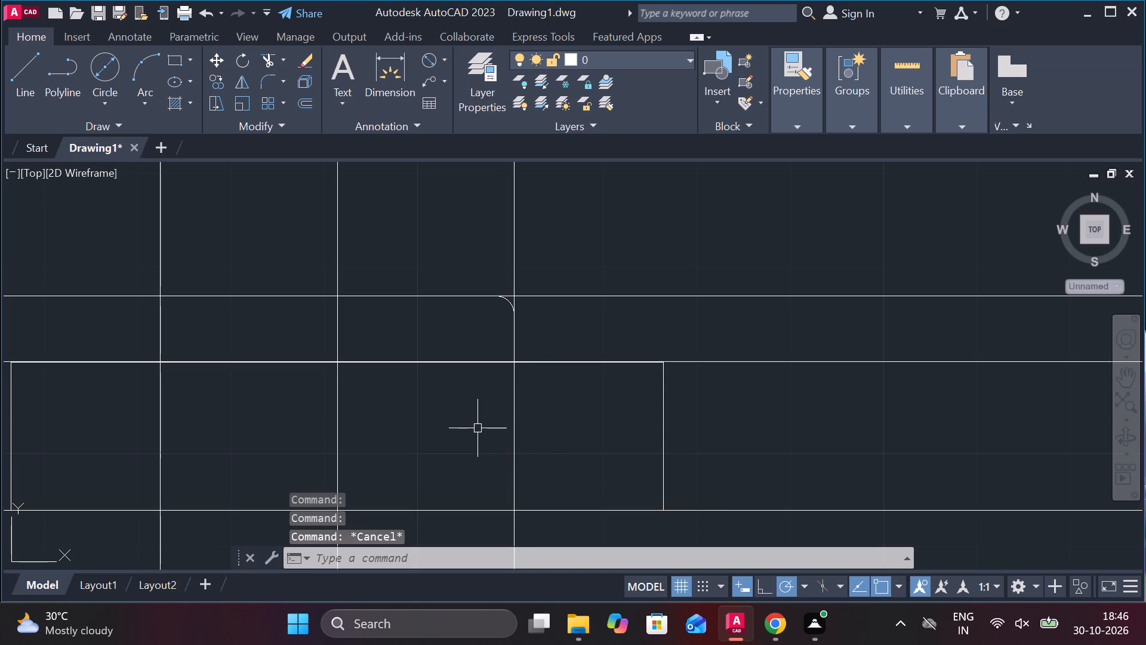
scroll(458, 404, down, 2)
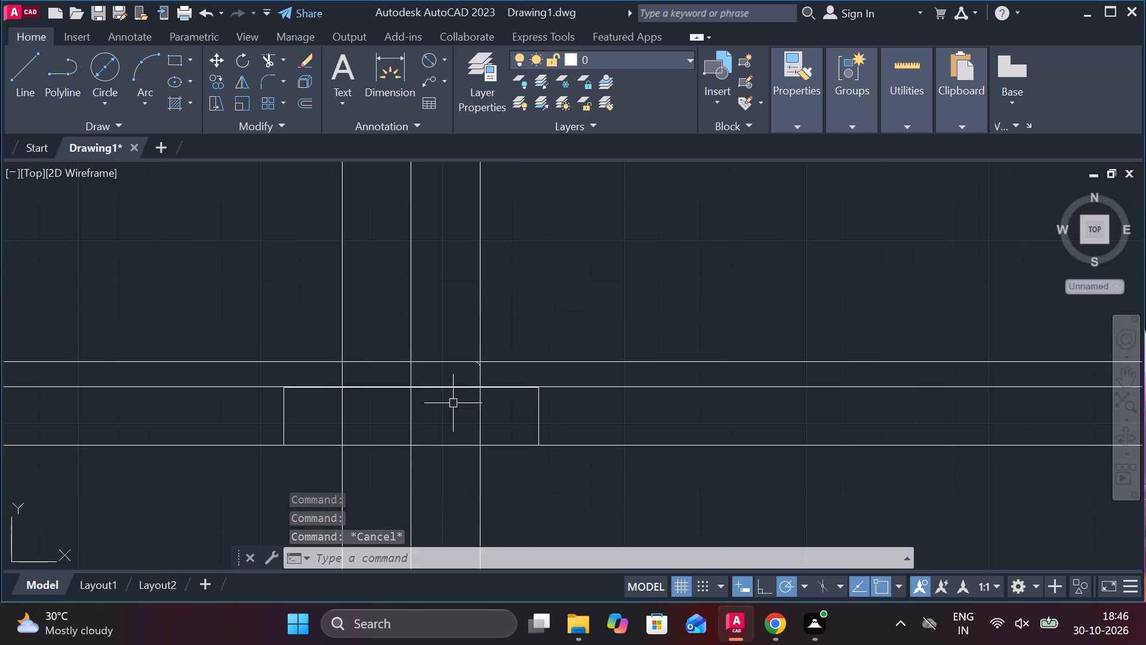
click(455, 389)
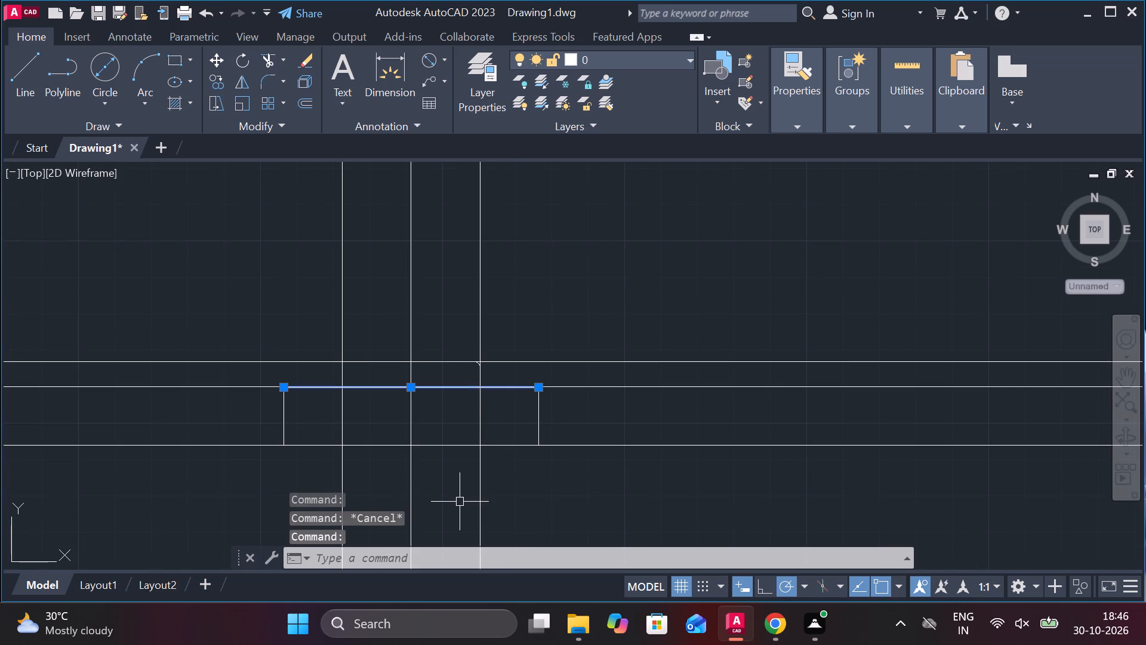
key(Delete)
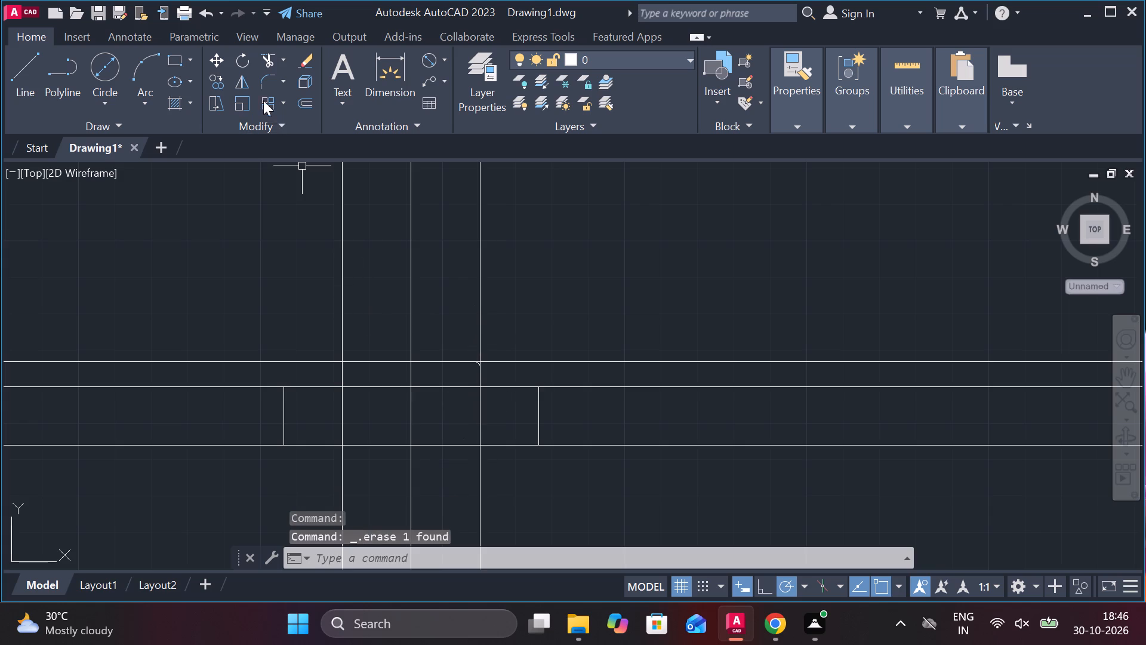
Fillet the outer corner where the right long vertical meets the middle horizontal line, using radius 2.
click(265, 85)
scroll(500, 367, up, 2)
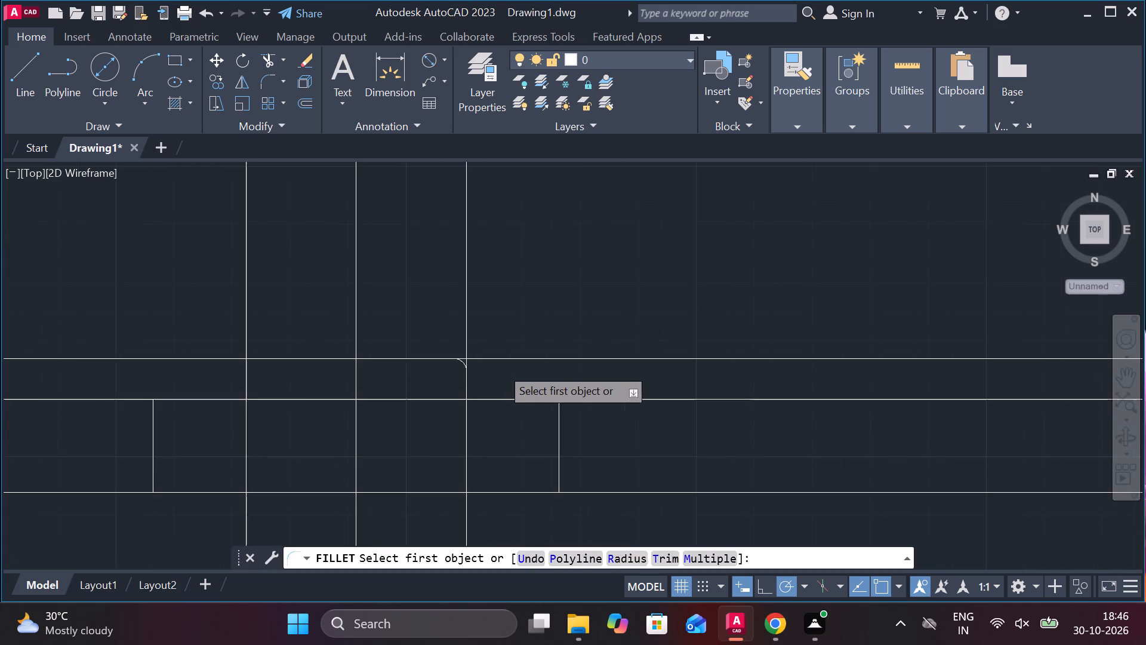
click(448, 405)
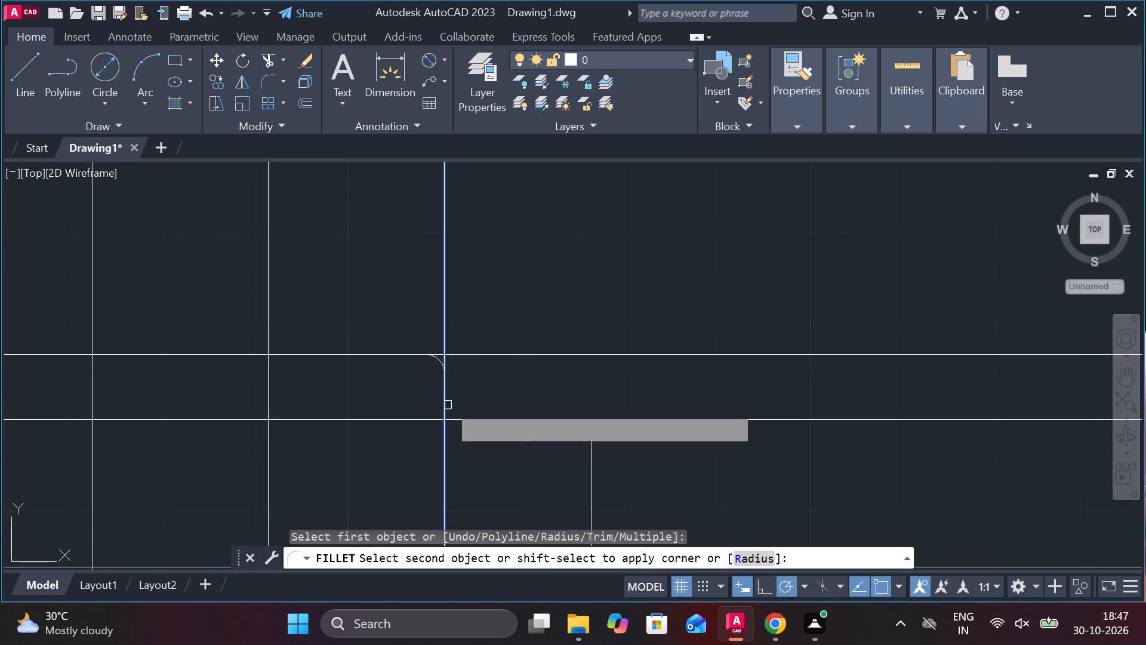
click(476, 421)
scroll(457, 472, down, 1)
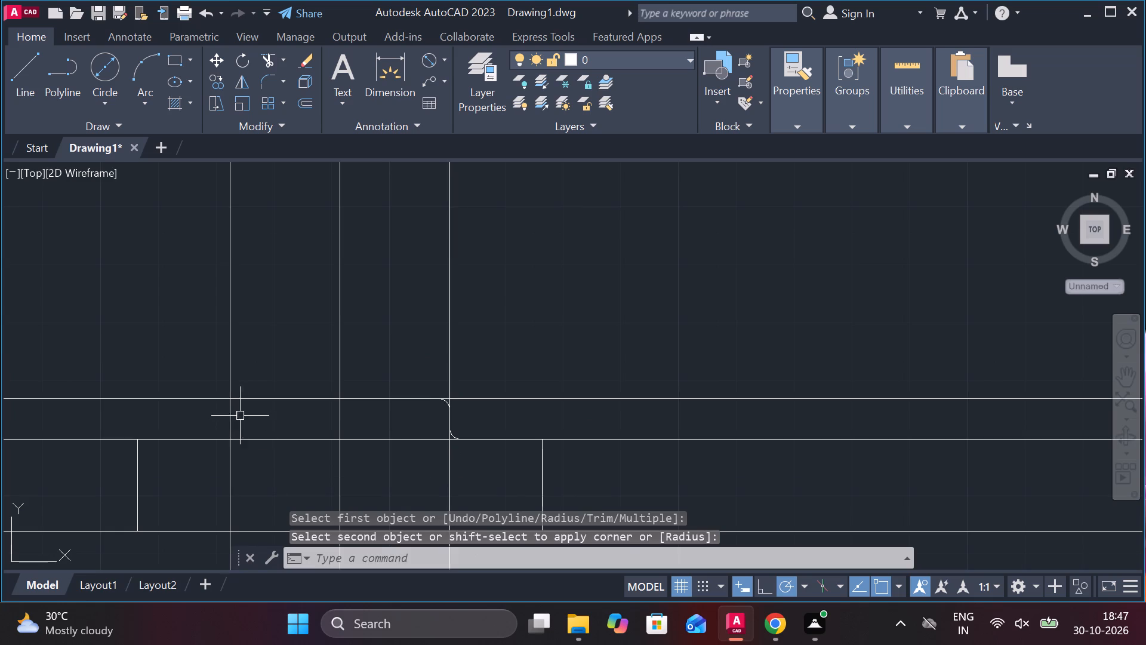
Add matching radius 2 fillets on the left long vertical, inside at the topmost horizontal and outside at the middle horizontal.
click(267, 78)
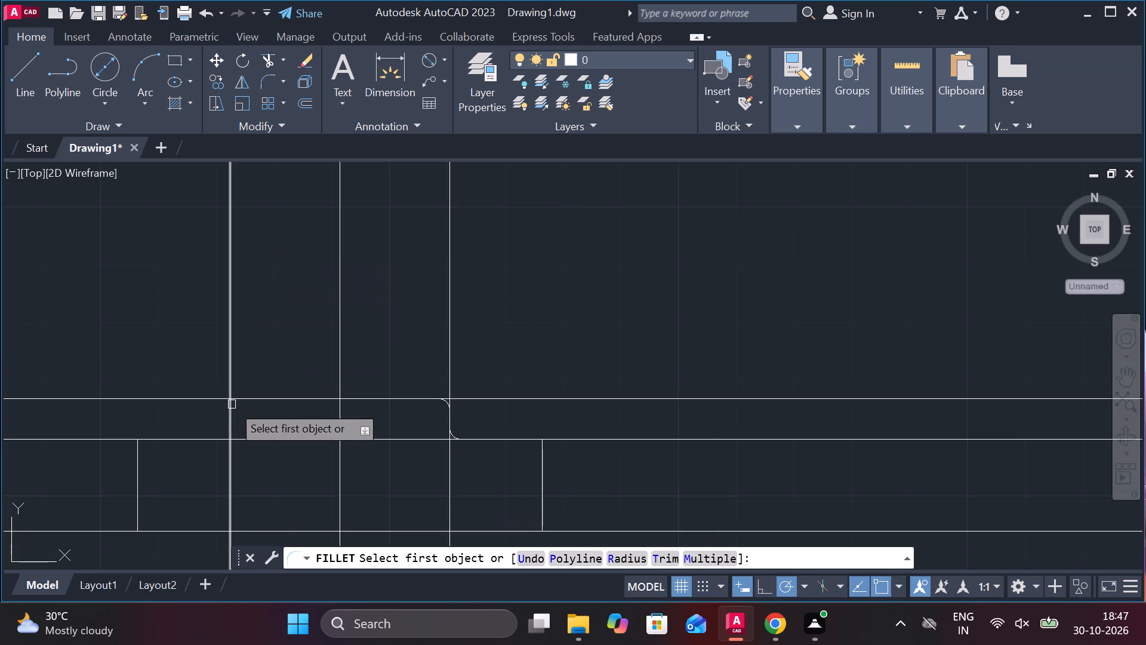
click(230, 414)
click(243, 399)
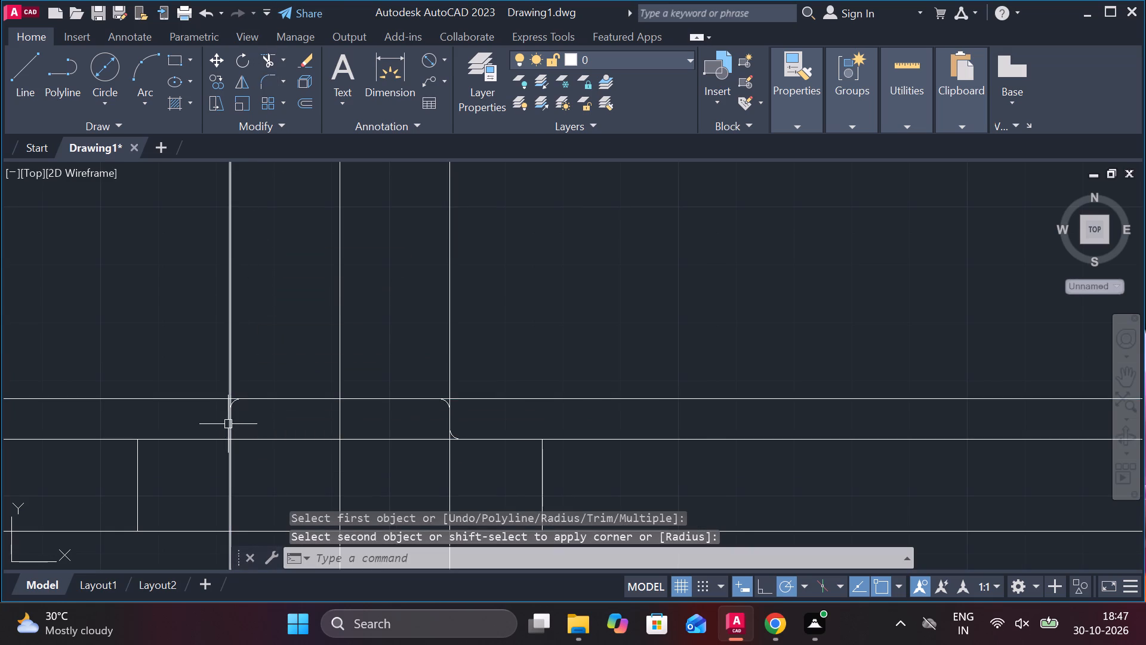
click(268, 87)
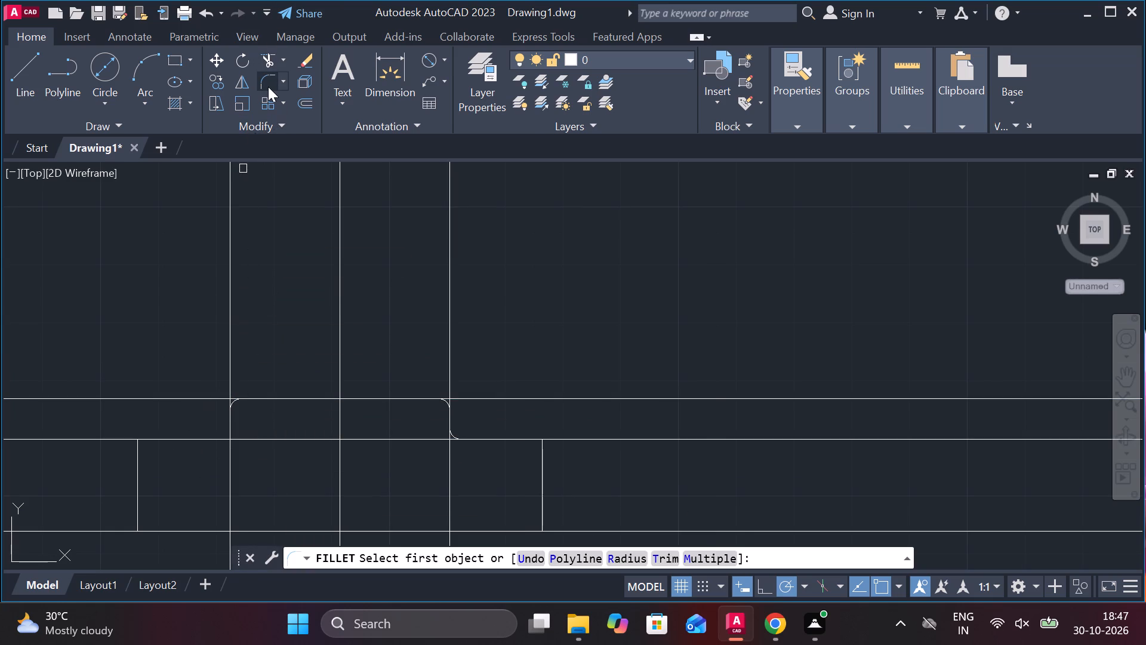
click(203, 437)
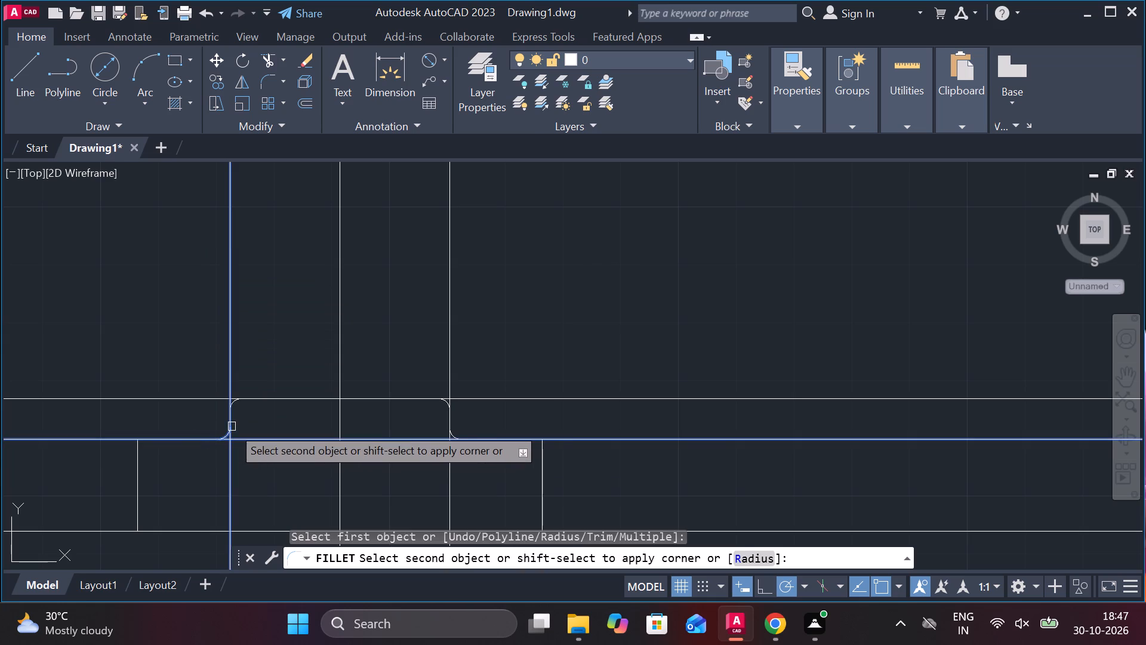
click(232, 426)
scroll(257, 457, down, 3)
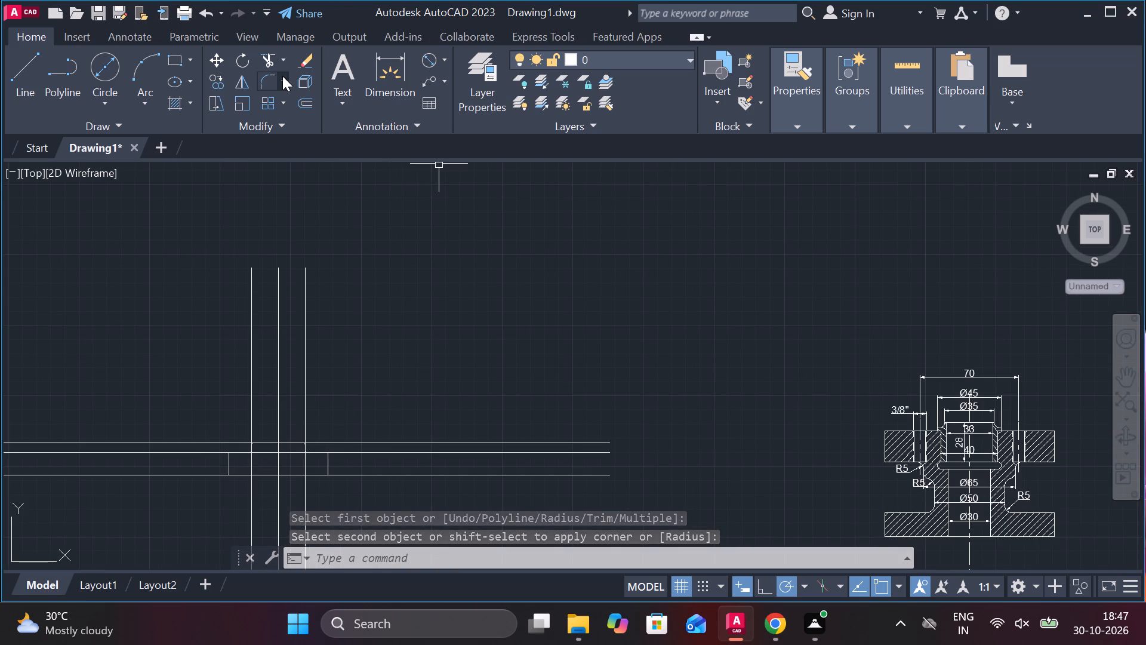
Trim the three long vertical lines where they extend above the topmost horizontal line.
key(Escape)
click(275, 51)
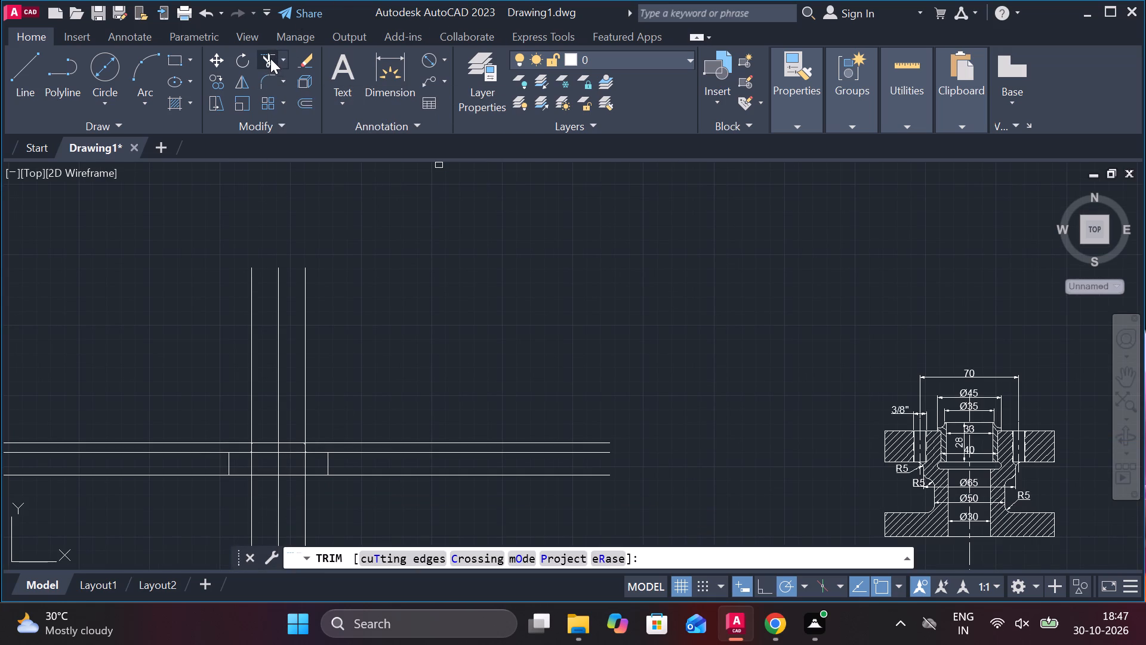
click(270, 59)
drag(356, 333, 177, 316)
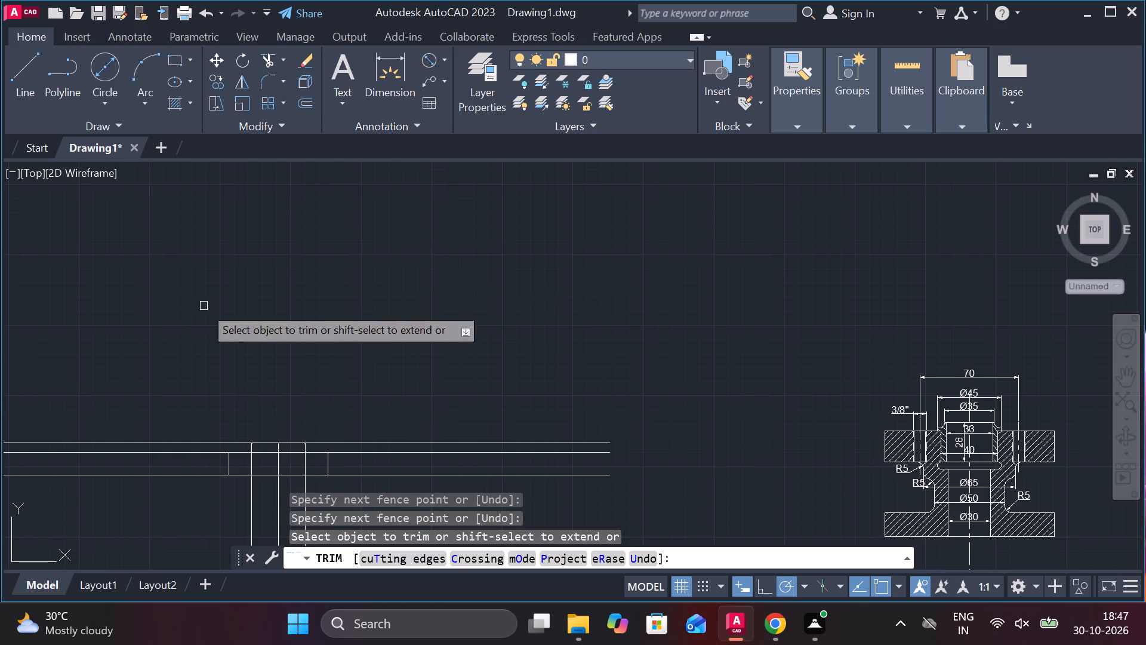
key(Escape)
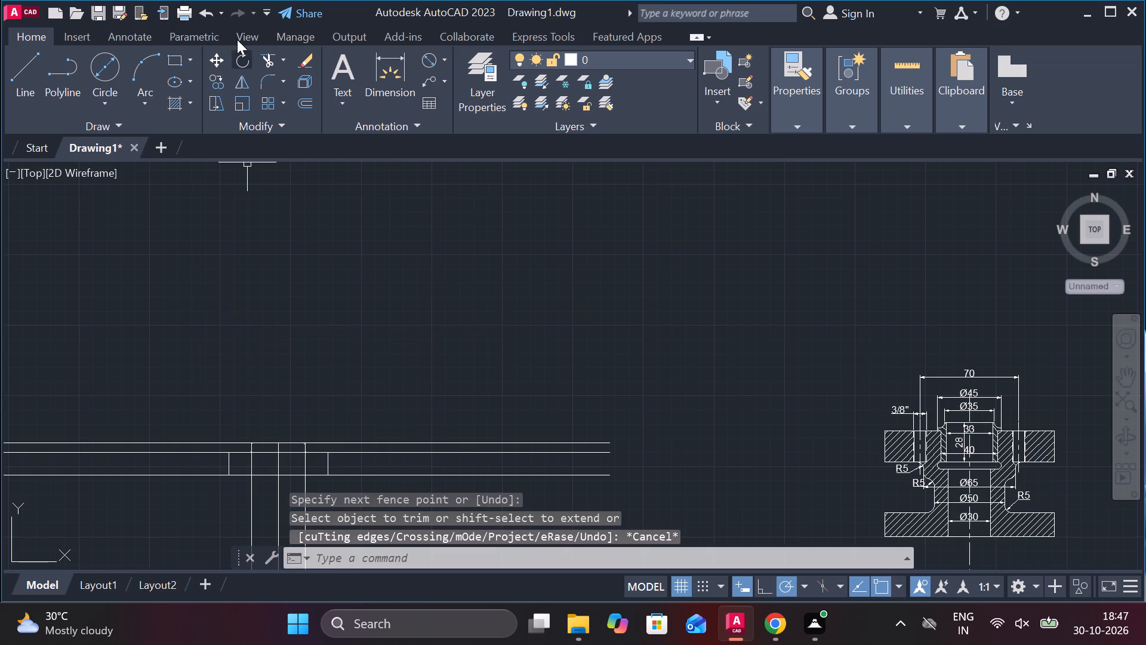
Trim the topmost horizontal line and right long vertical back to the fillet at their upper right corner.
click(265, 58)
scroll(350, 467, up, 3)
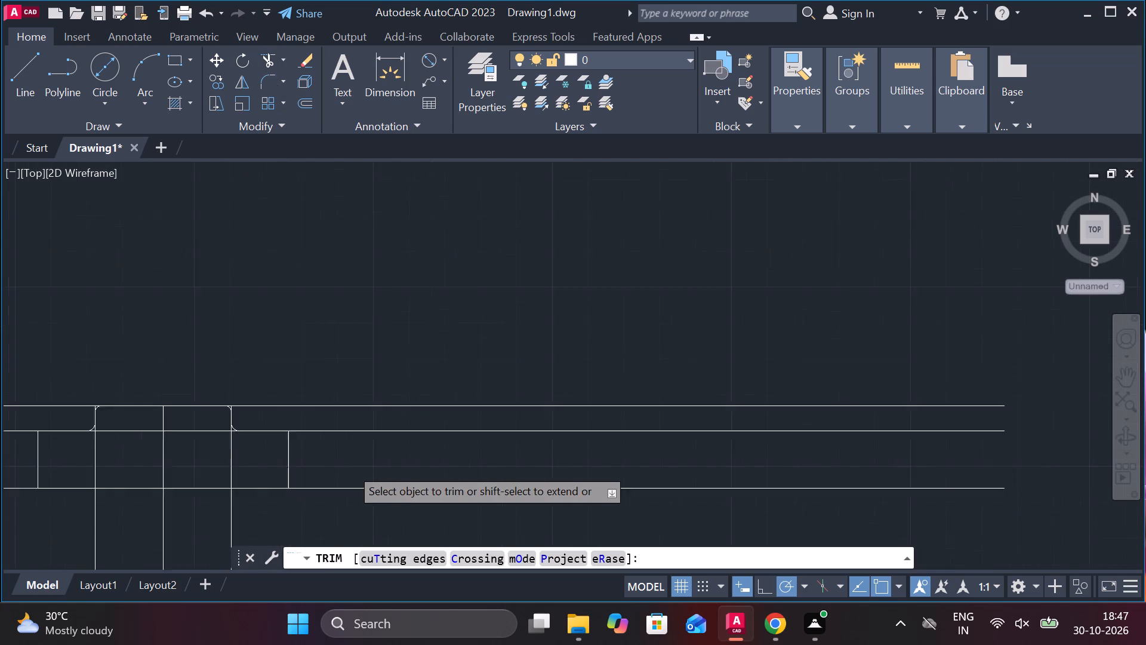
click(326, 367)
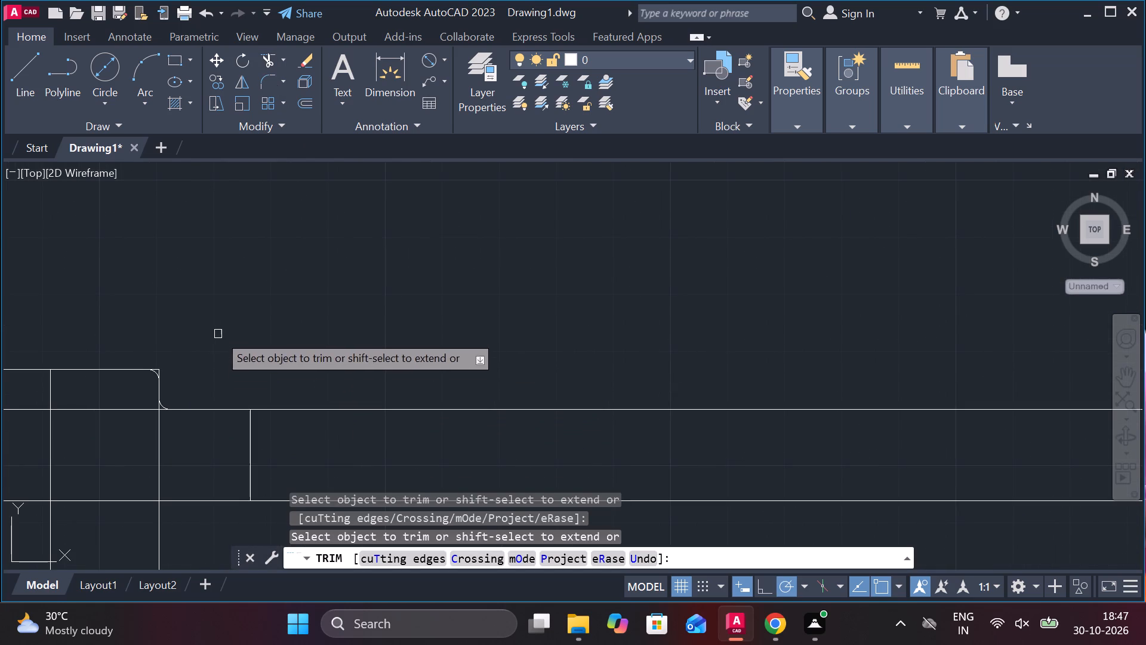
scroll(165, 365, up, 3)
click(122, 376)
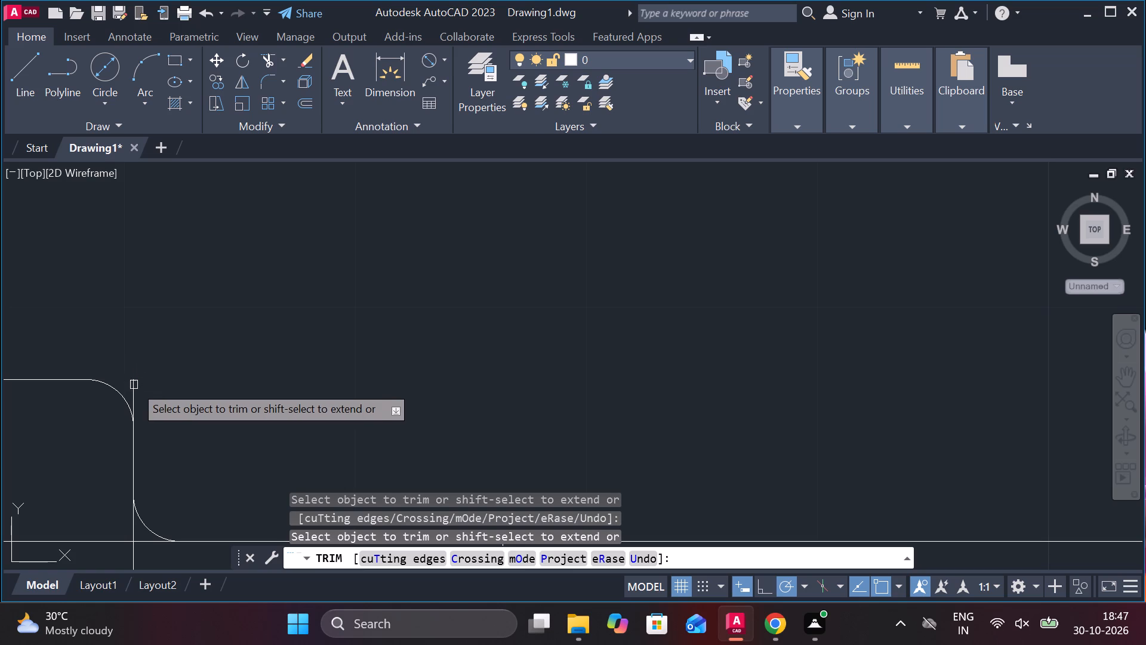
click(135, 387)
Trim away the right long vertical below its outer fillet, including the parts between and beneath the two lower horizontal lines.
scroll(172, 355, down, 5)
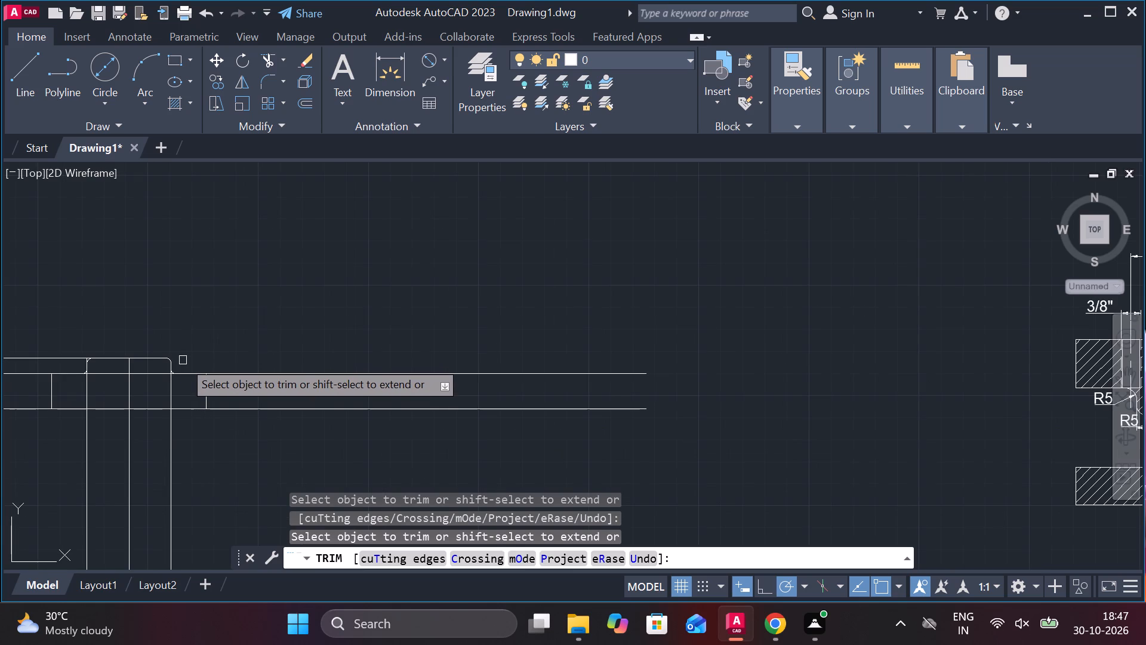
scroll(166, 392, up, 4)
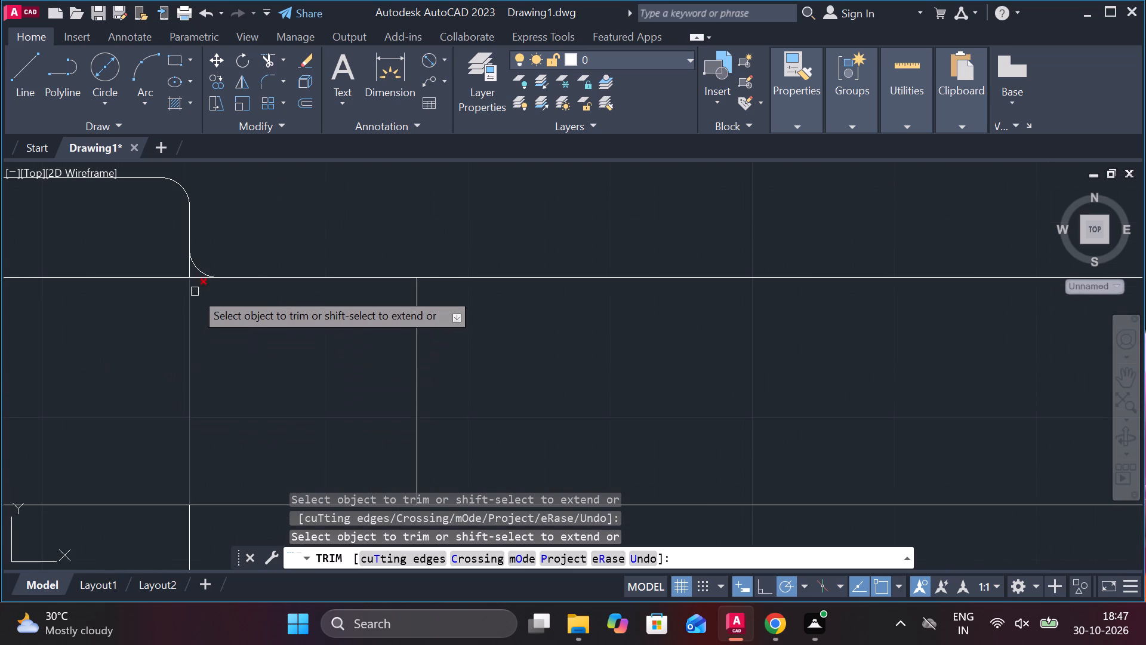
click(186, 267)
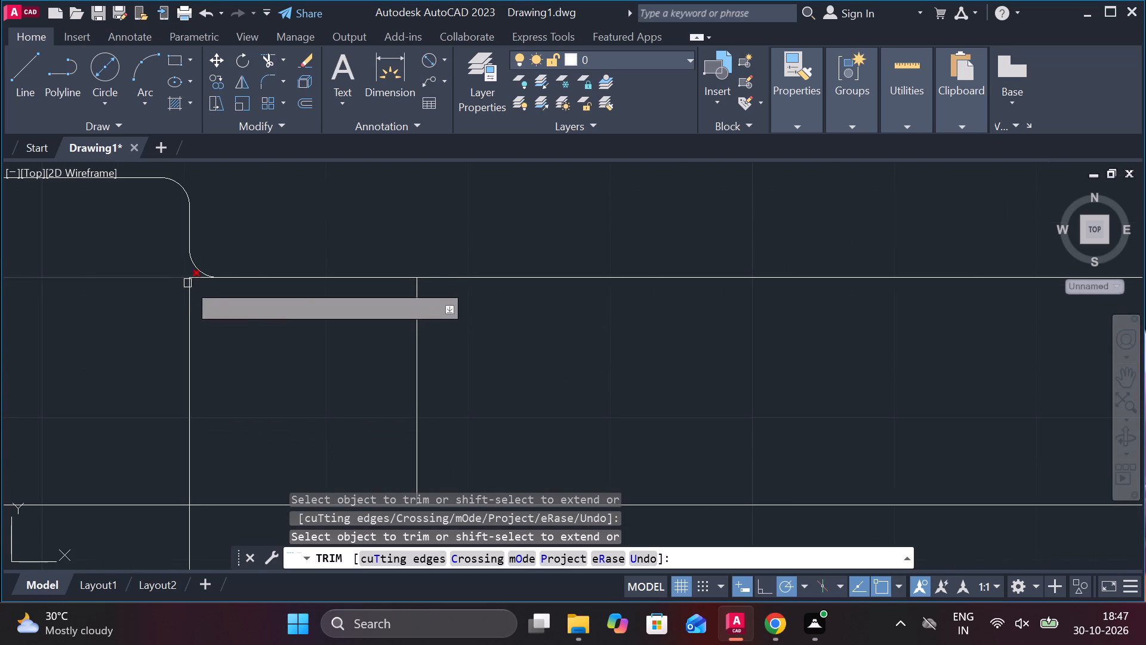
click(188, 342)
scroll(188, 342, down, 3)
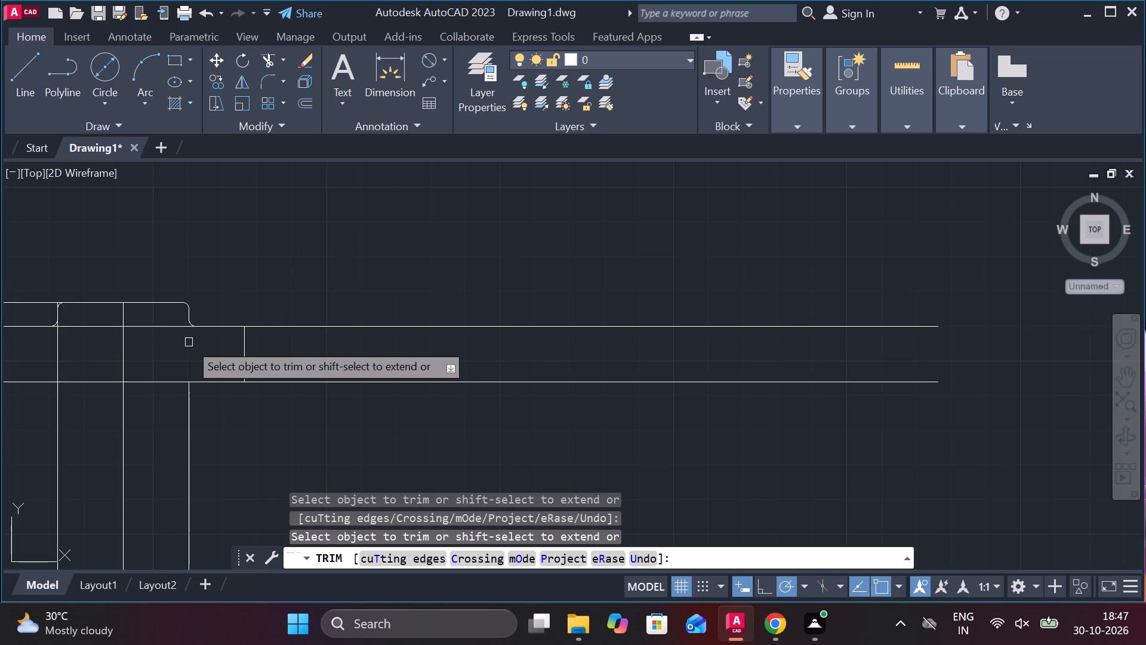
click(191, 431)
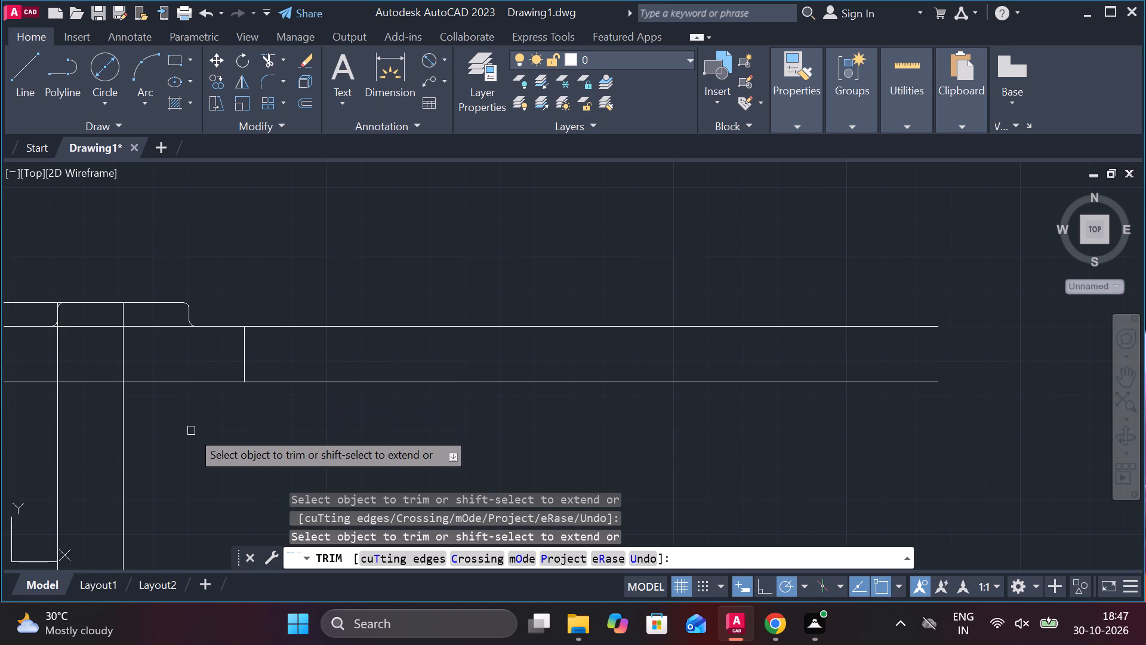
Trim the topmost horizontal line and left long vertical back to the fillet at their upper left corner.
scroll(193, 410, down, 3)
scroll(121, 407, up, 5)
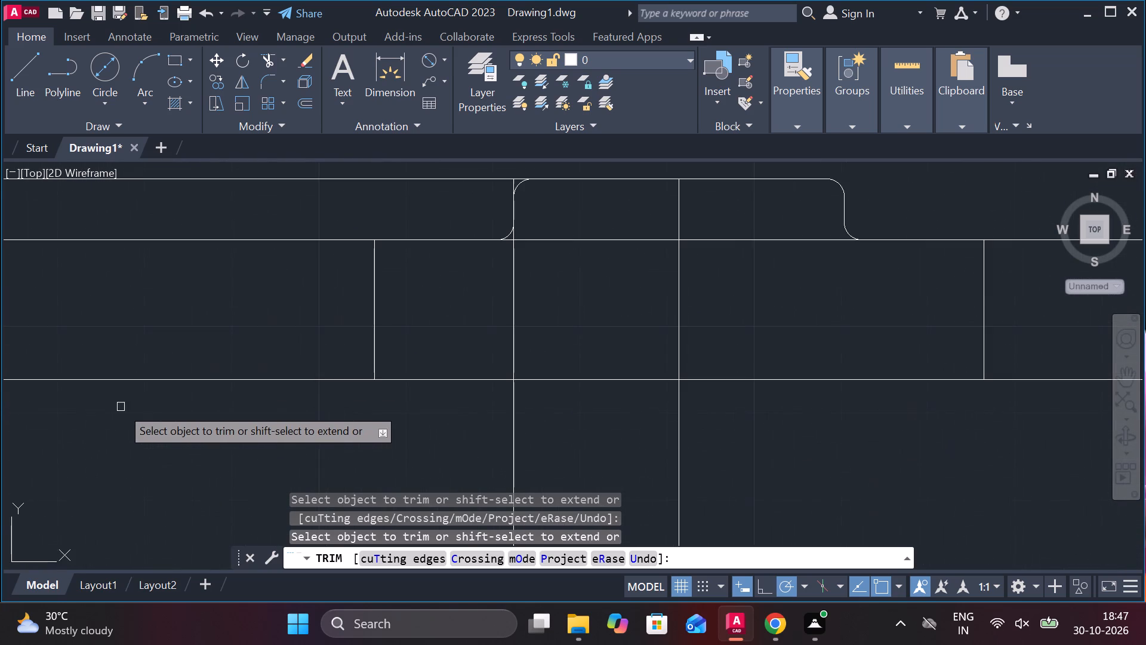
click(490, 183)
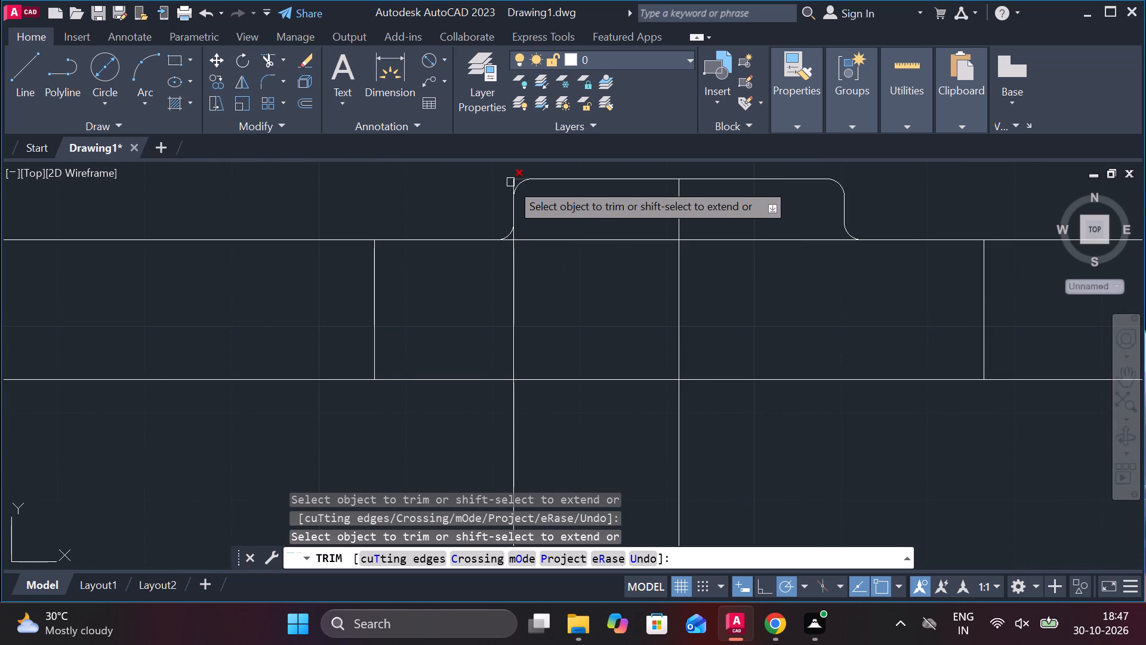
click(514, 175)
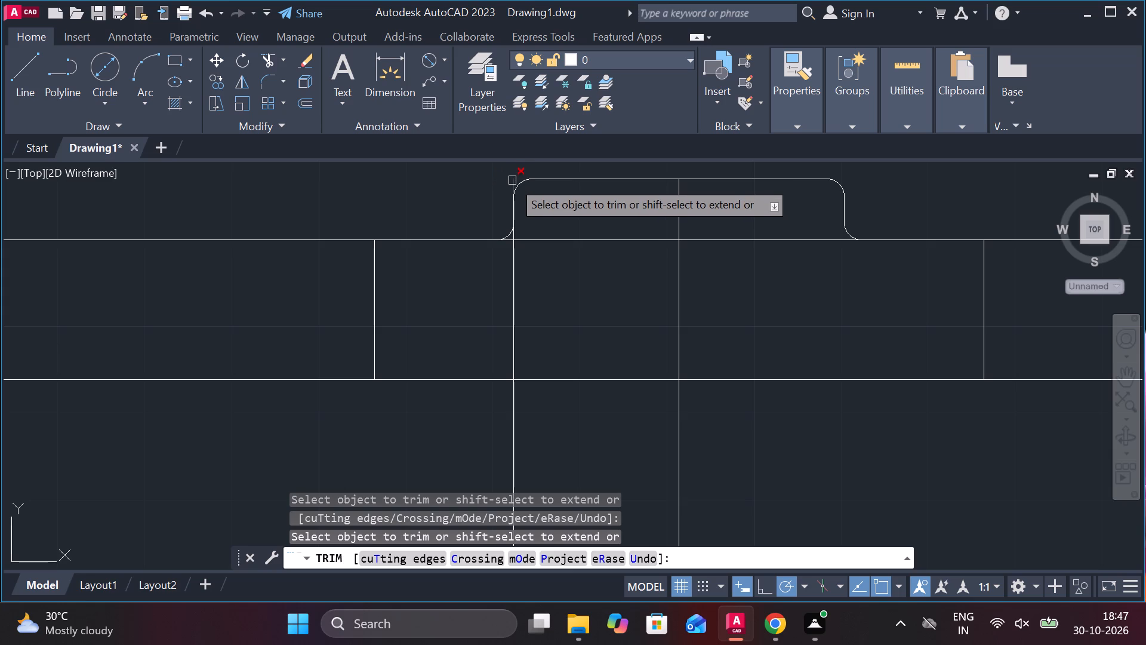
click(512, 180)
scroll(418, 263, up, 2)
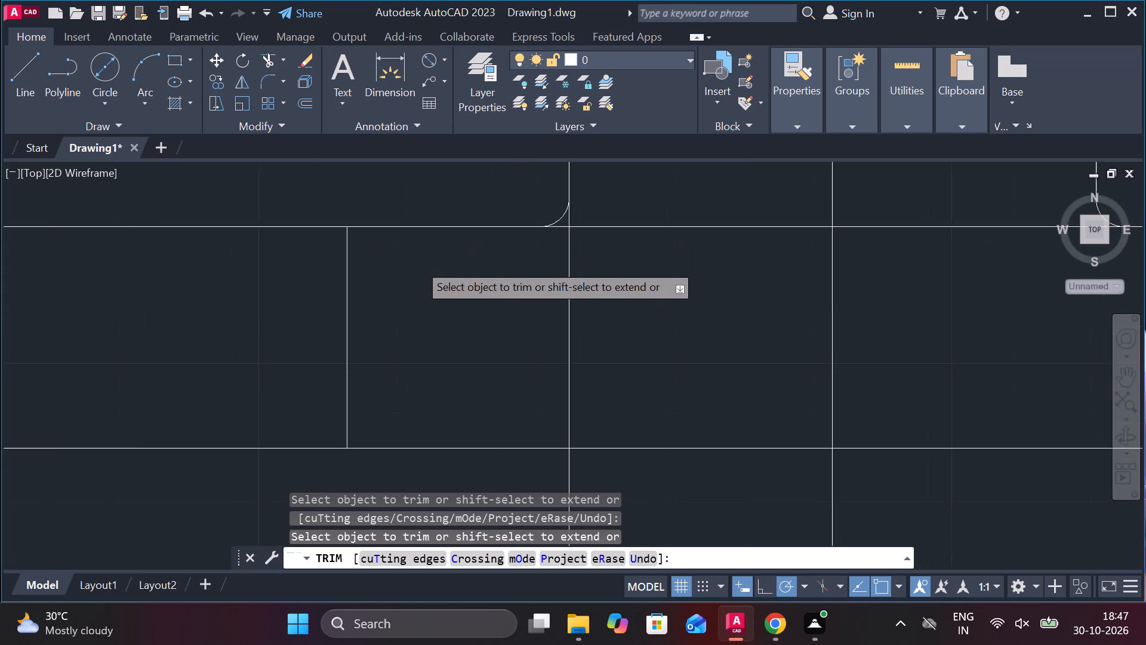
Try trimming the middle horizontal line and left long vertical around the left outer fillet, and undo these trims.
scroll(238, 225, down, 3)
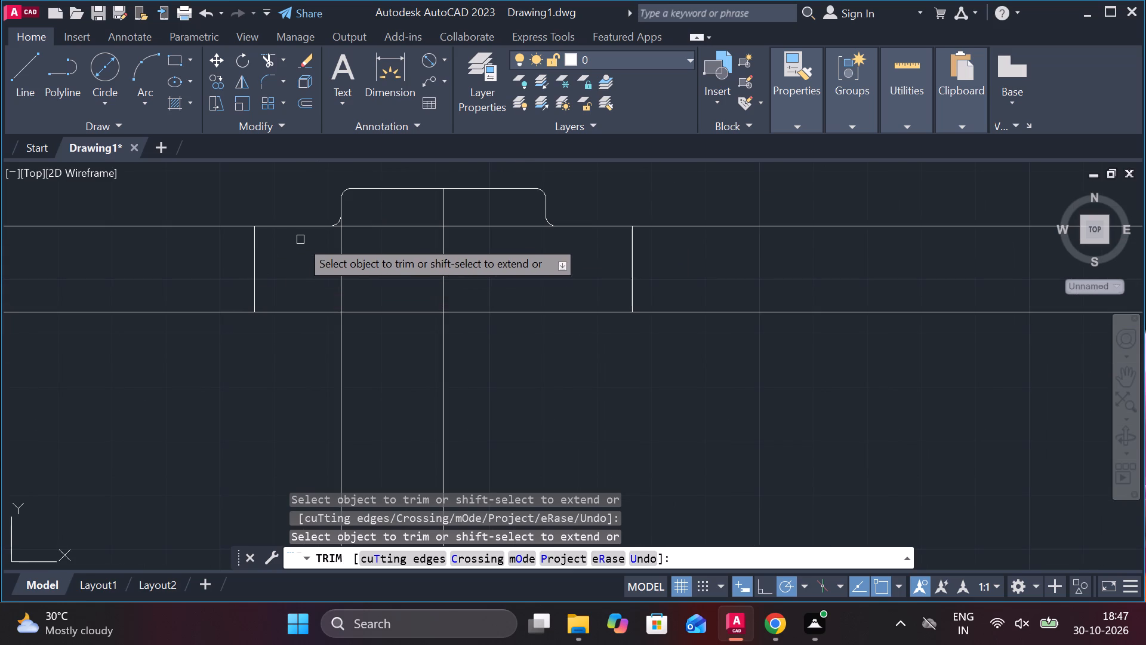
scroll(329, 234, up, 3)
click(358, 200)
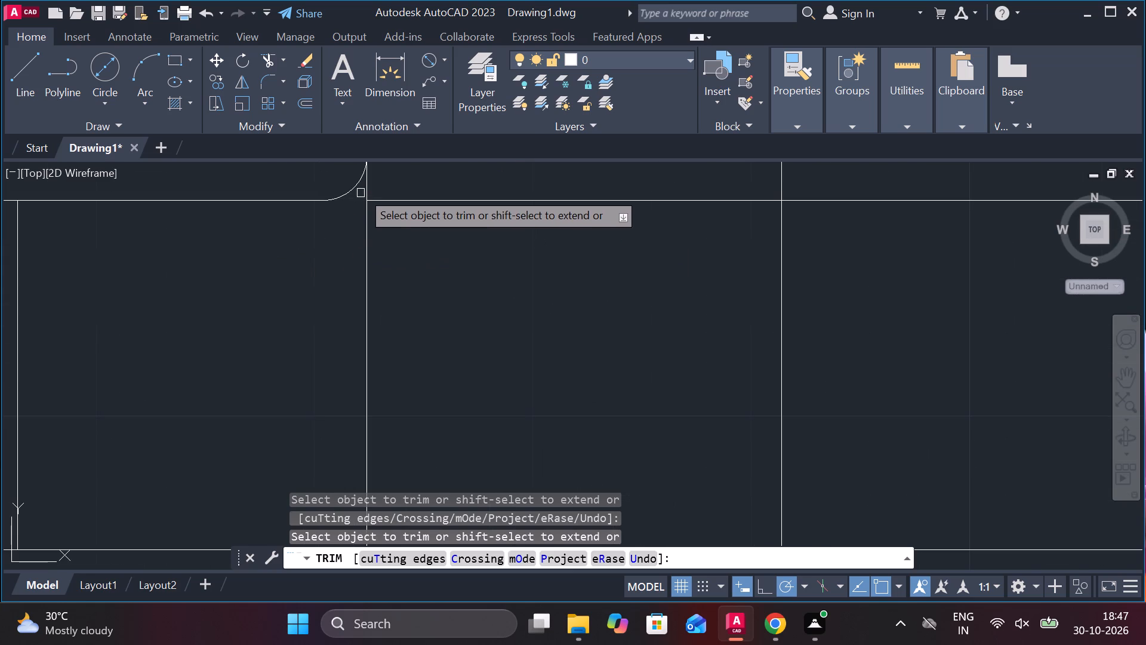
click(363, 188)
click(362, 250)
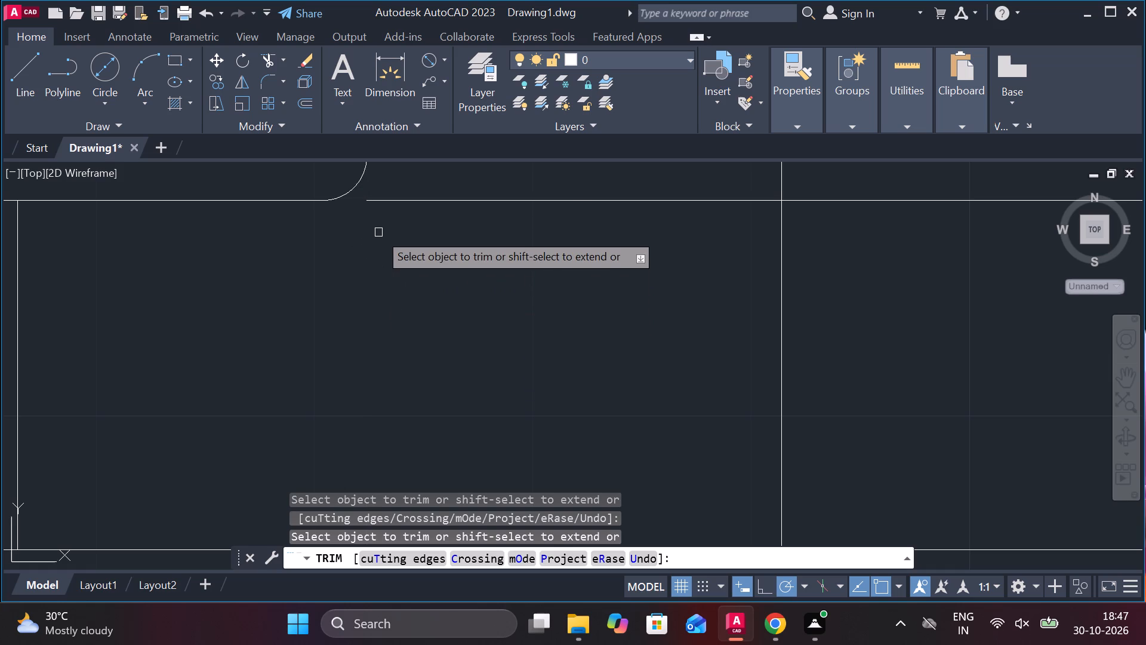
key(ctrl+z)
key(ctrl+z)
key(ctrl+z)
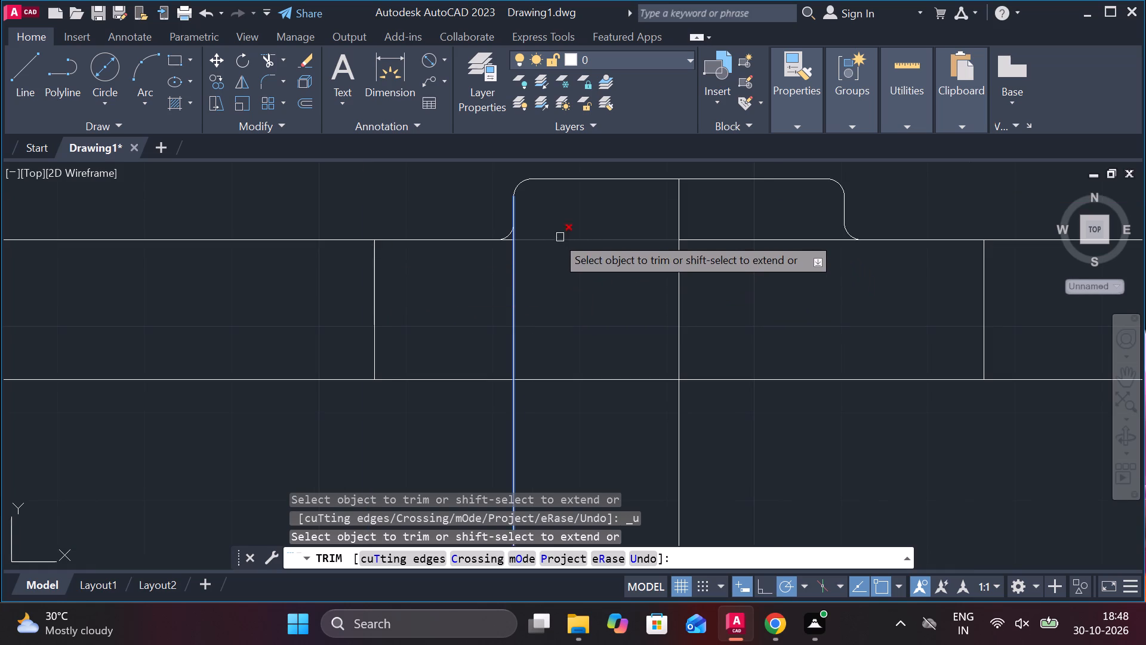
Trim away the left long vertical below its outer fillet, leaving the middle horizontal line whole.
scroll(547, 235, up, 4)
click(299, 250)
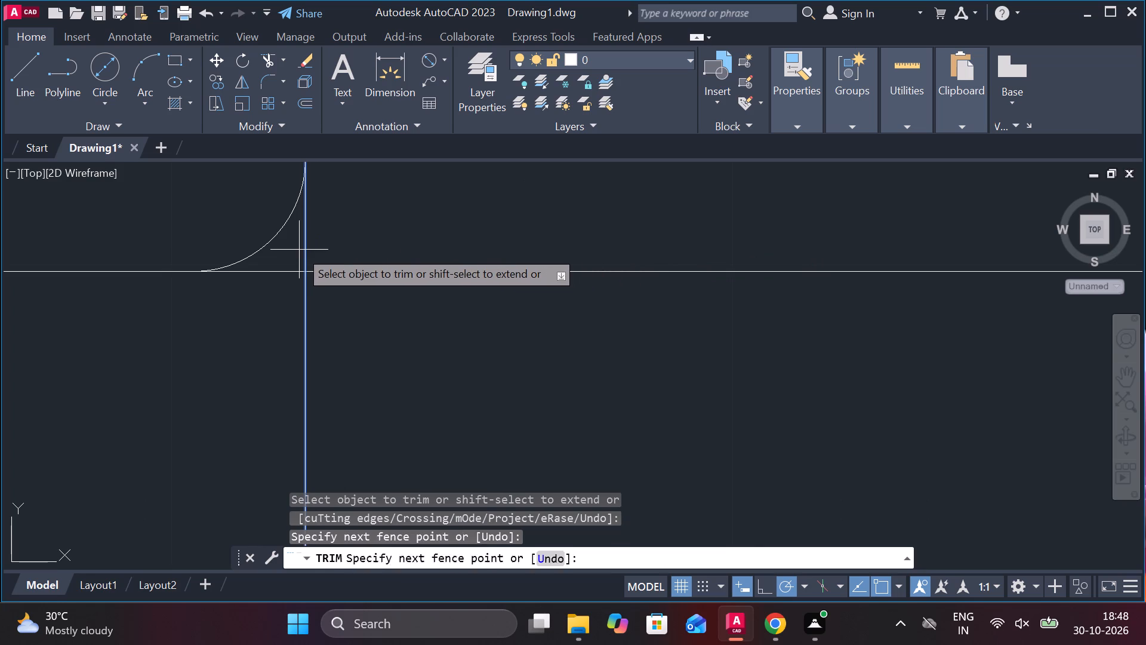
click(306, 250)
click(306, 326)
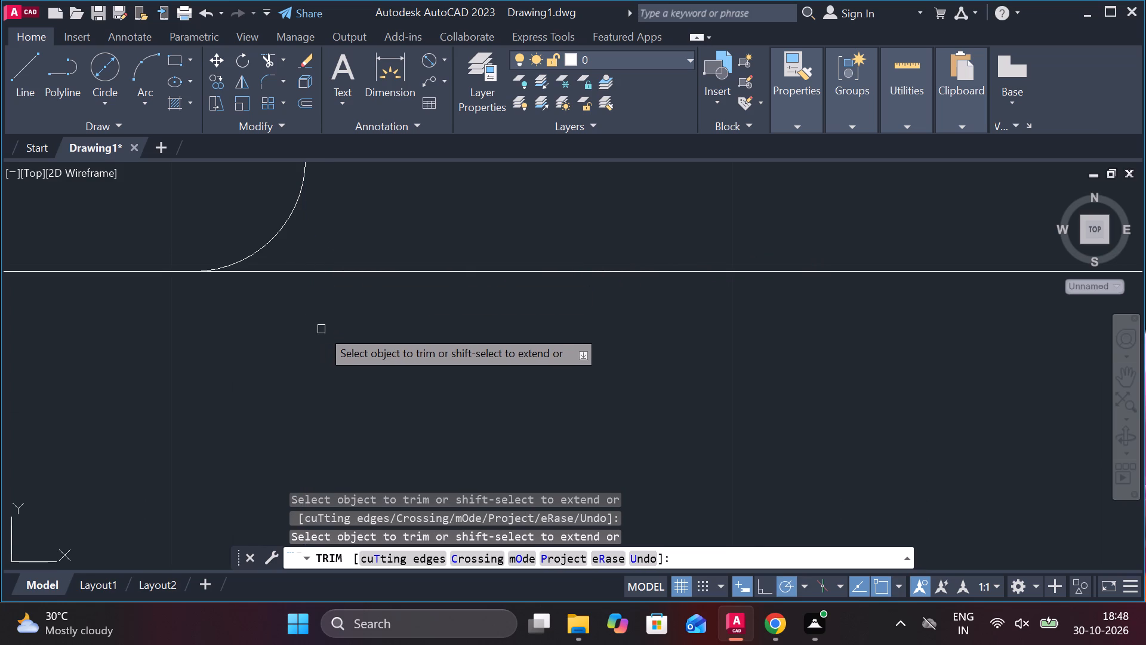
scroll(321, 329, down, 3)
scroll(355, 391, down, 3)
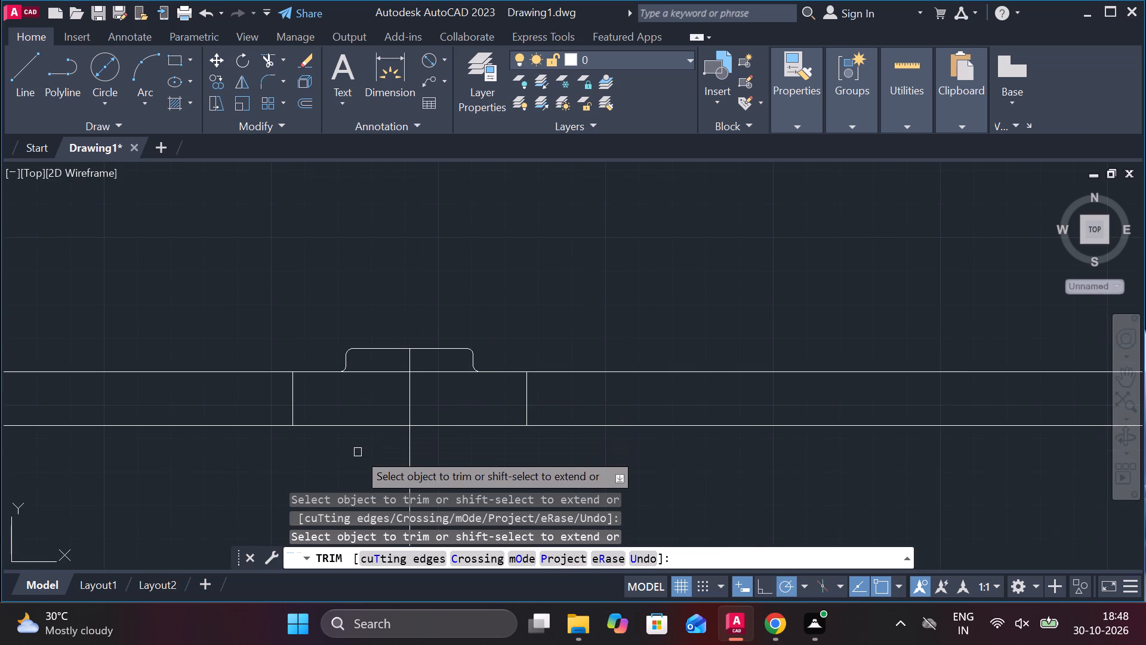
scroll(374, 380, down, 4)
scroll(385, 410, up, 3)
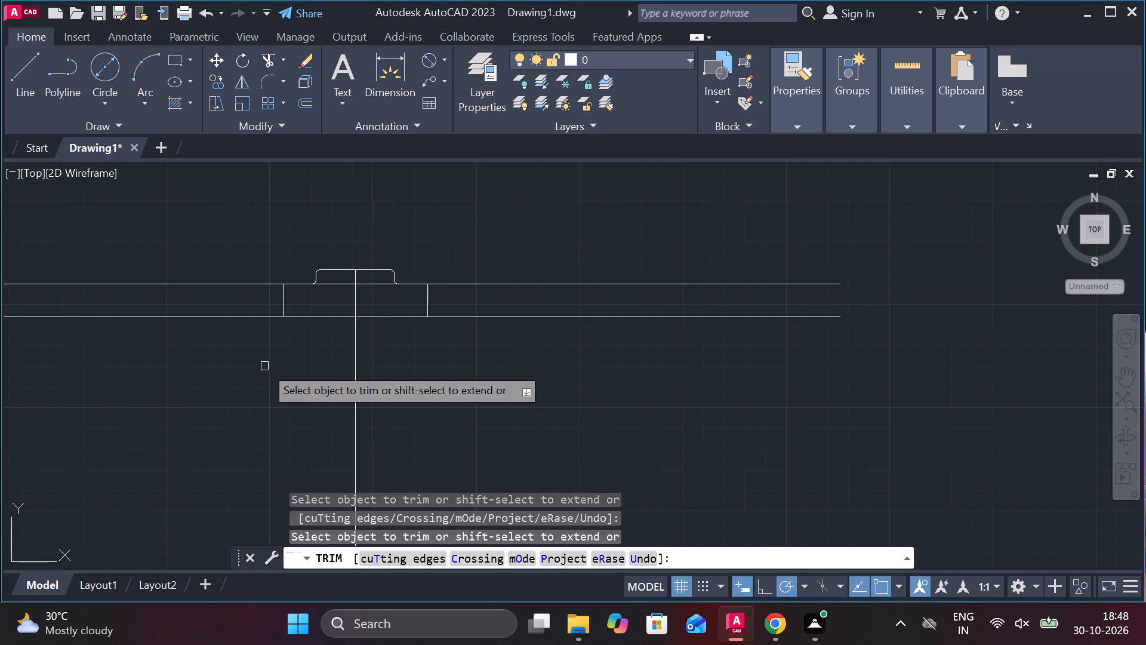
key(Escape)
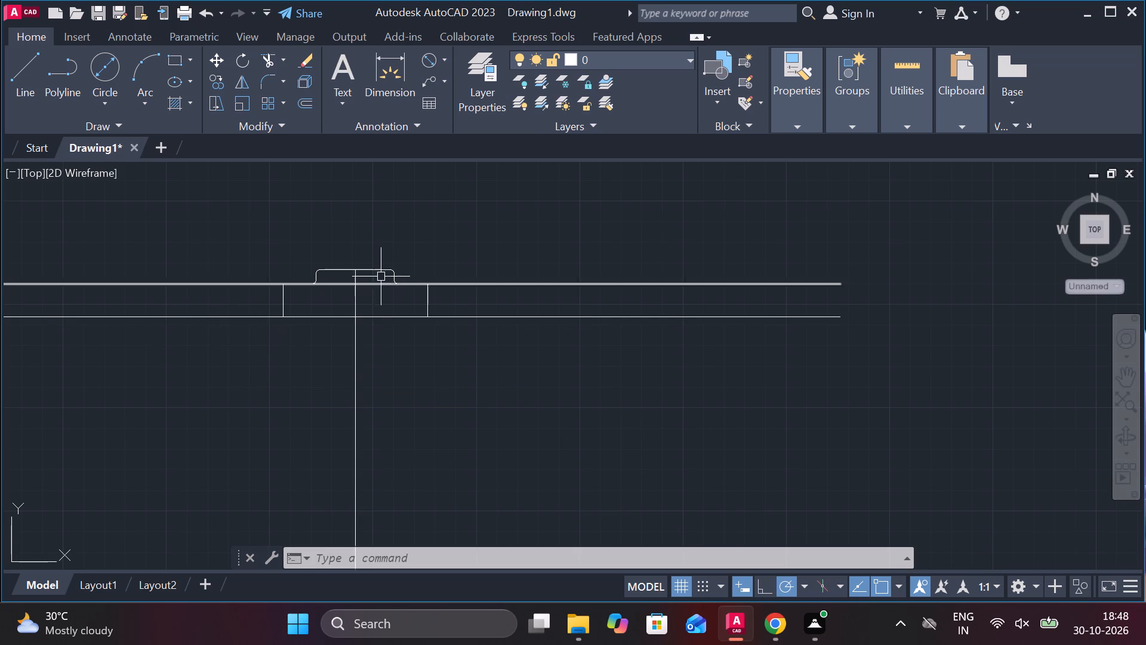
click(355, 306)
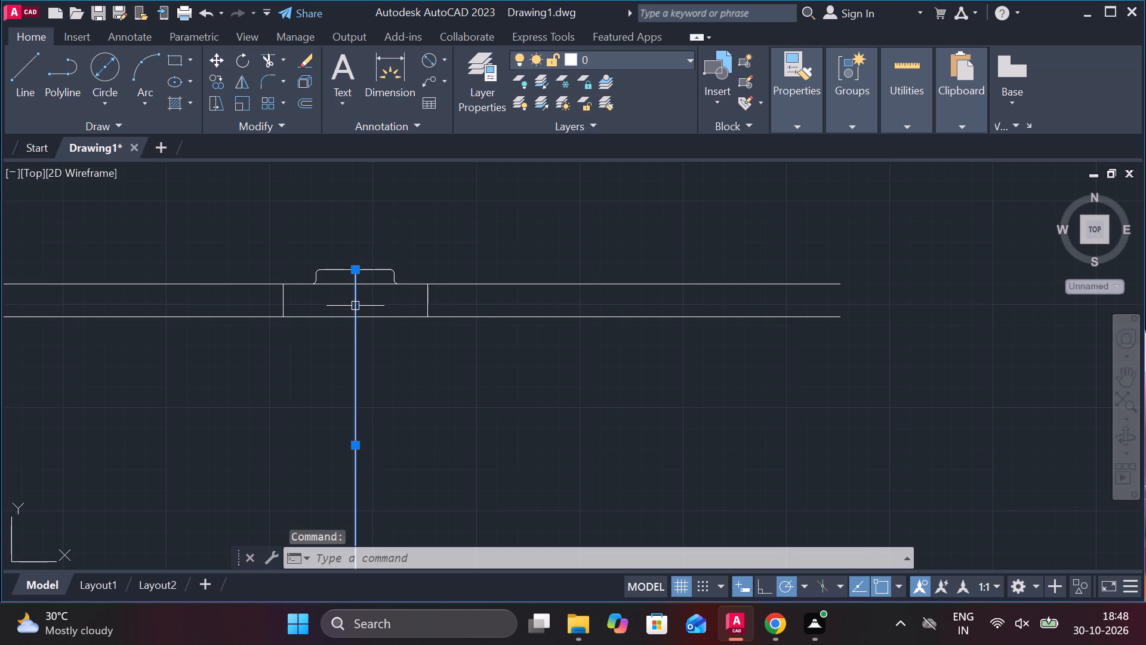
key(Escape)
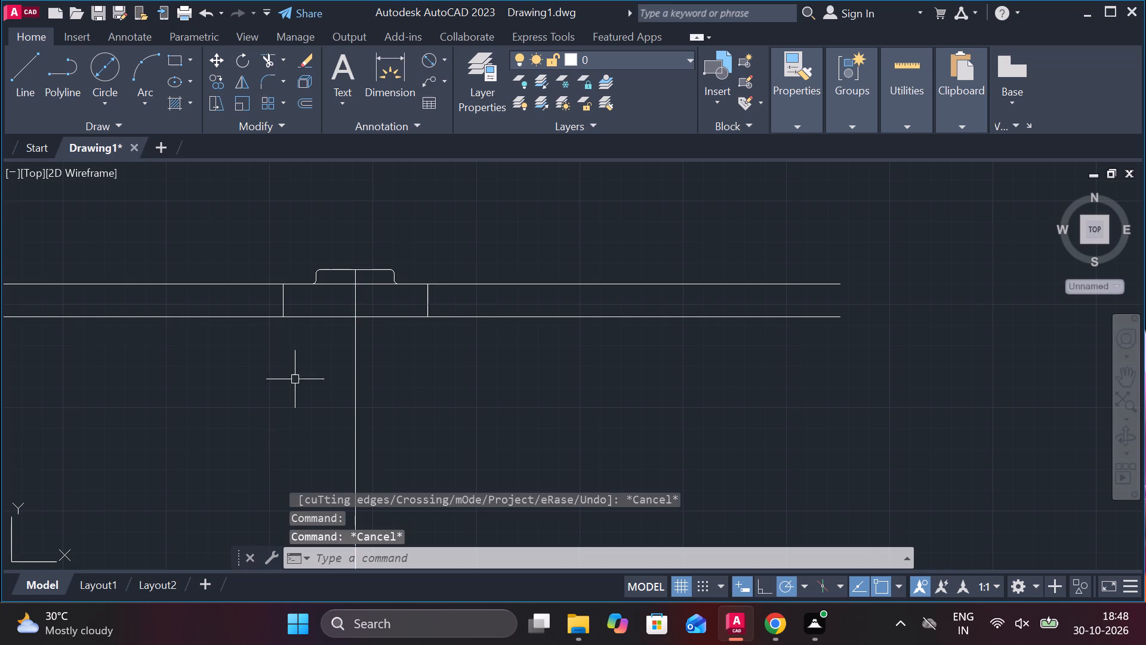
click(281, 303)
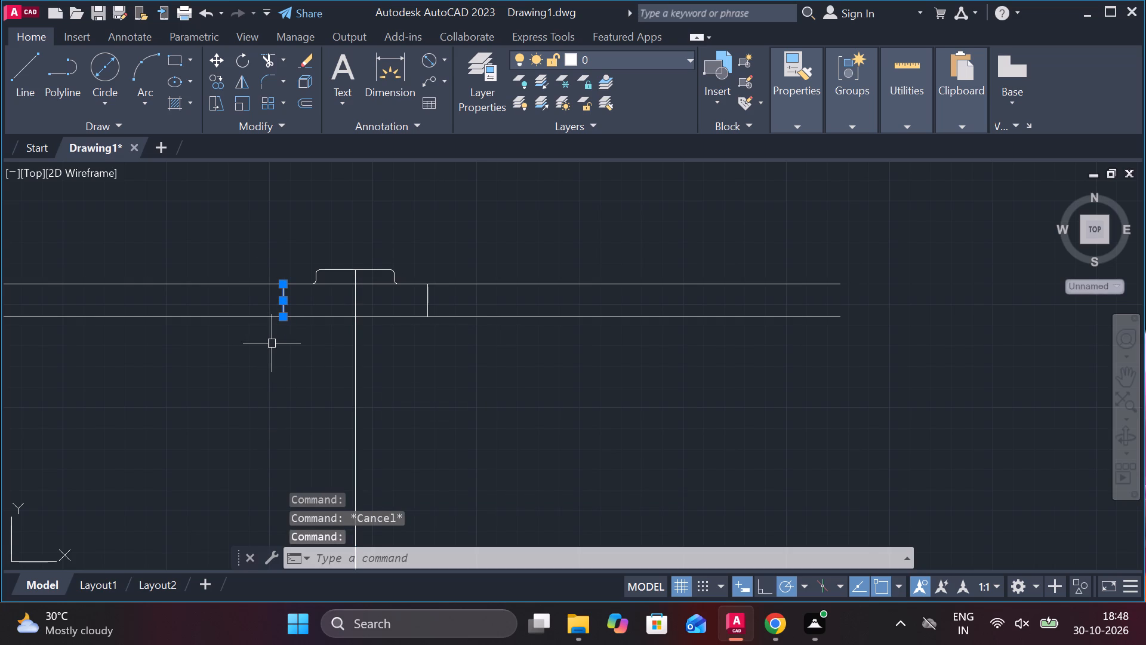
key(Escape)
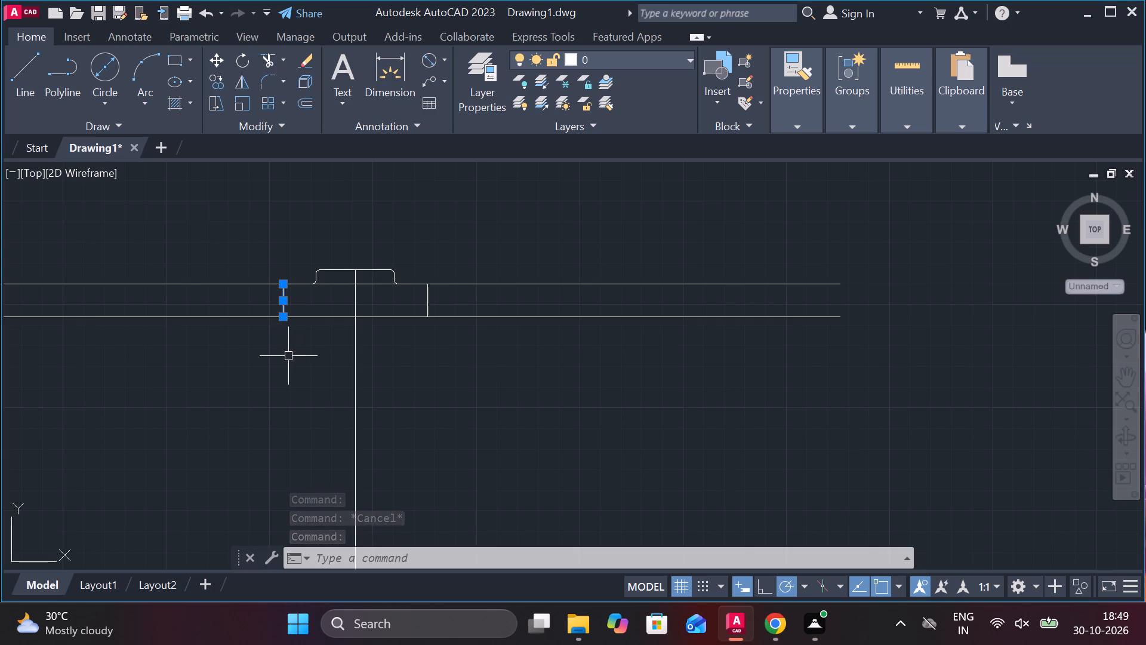
Draw a vertical line along the centre line from the lowest horizontal line up to the middle horizontal line.
click(29, 81)
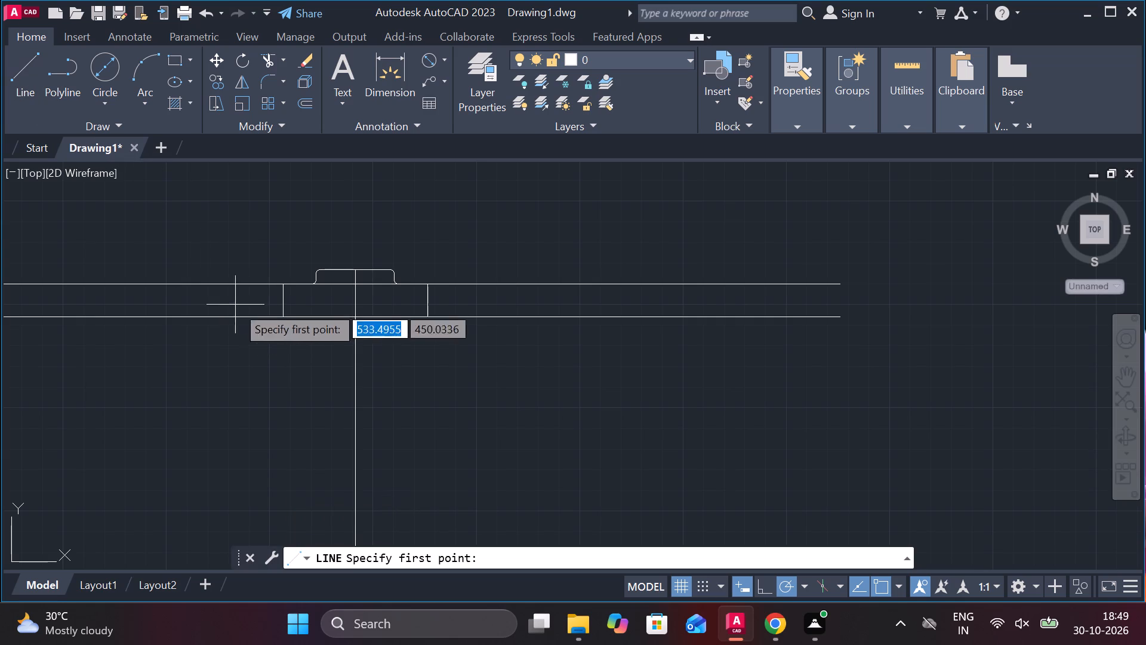
click(358, 320)
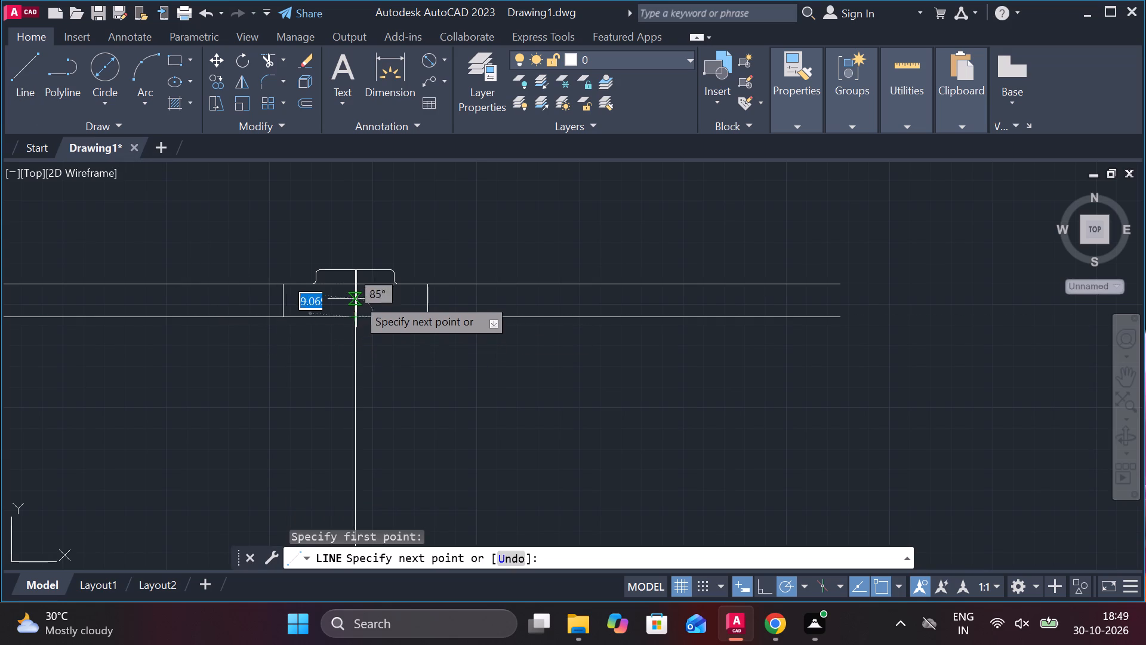
click(356, 281)
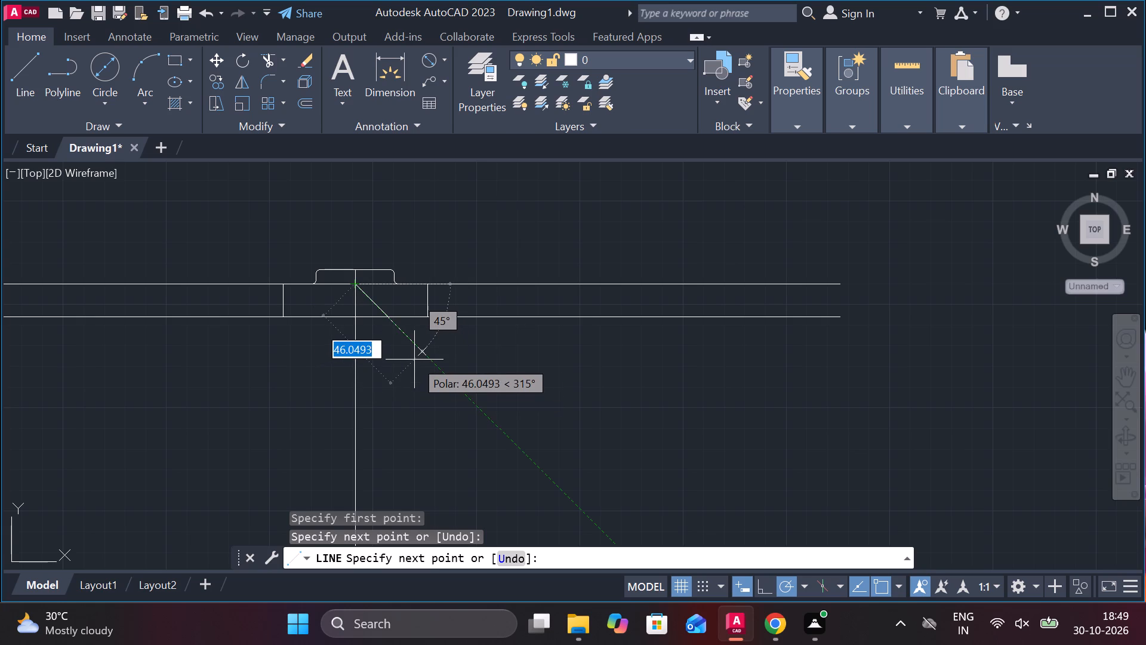
key(Escape)
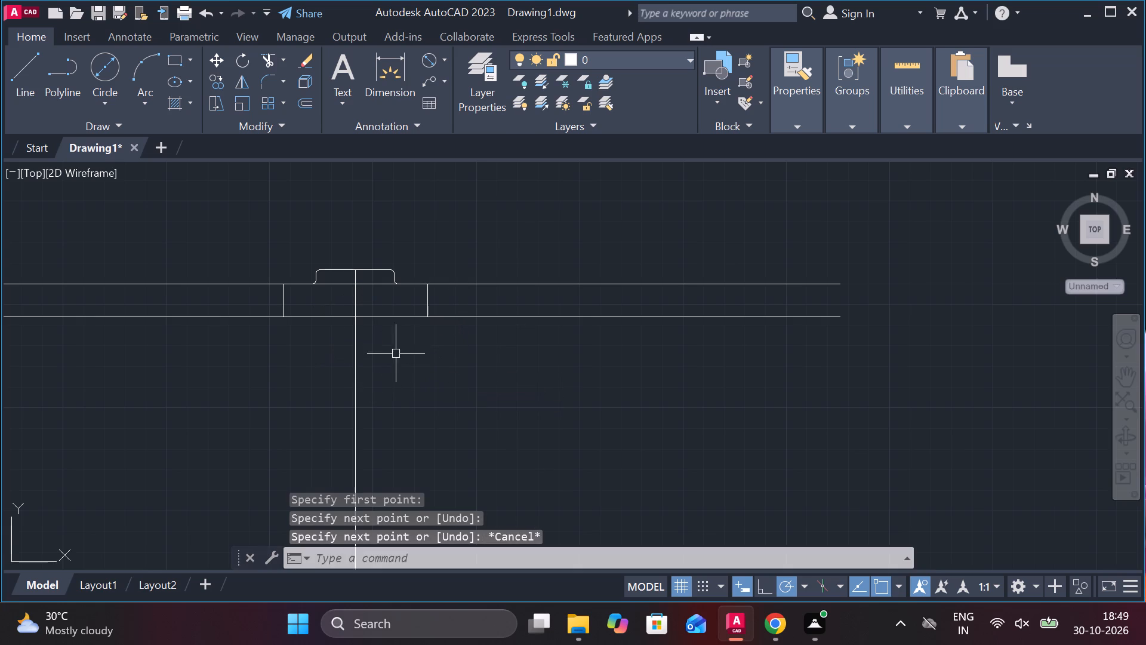
Copy the short vertical line left of the centre line 25 units outward to the left.
click(286, 302)
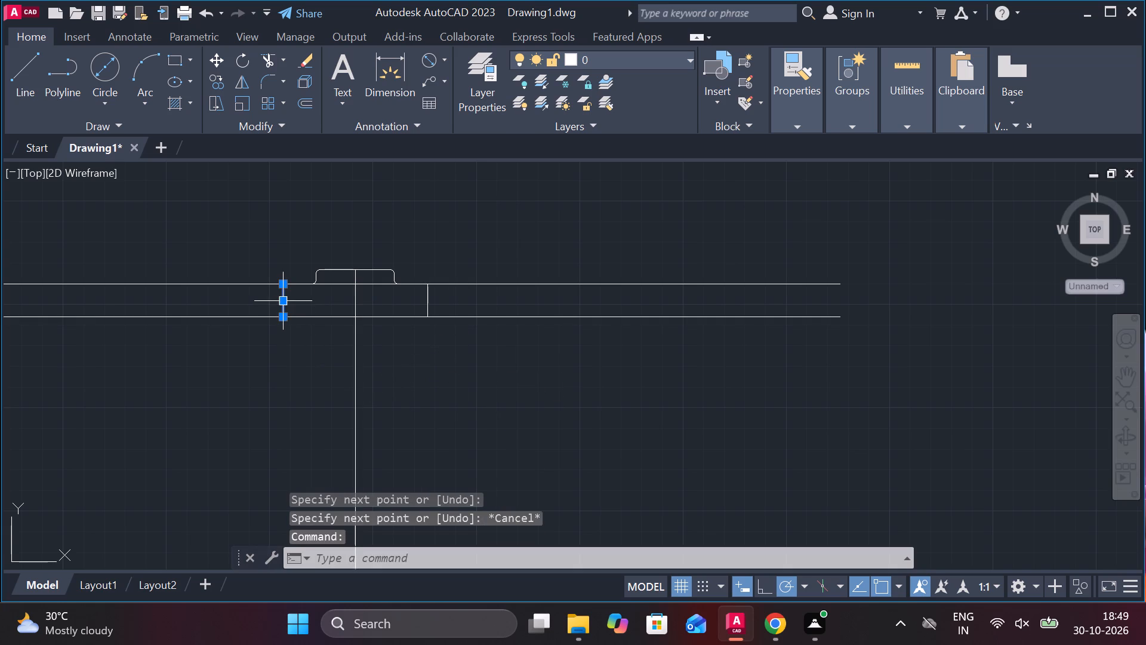
click(220, 84)
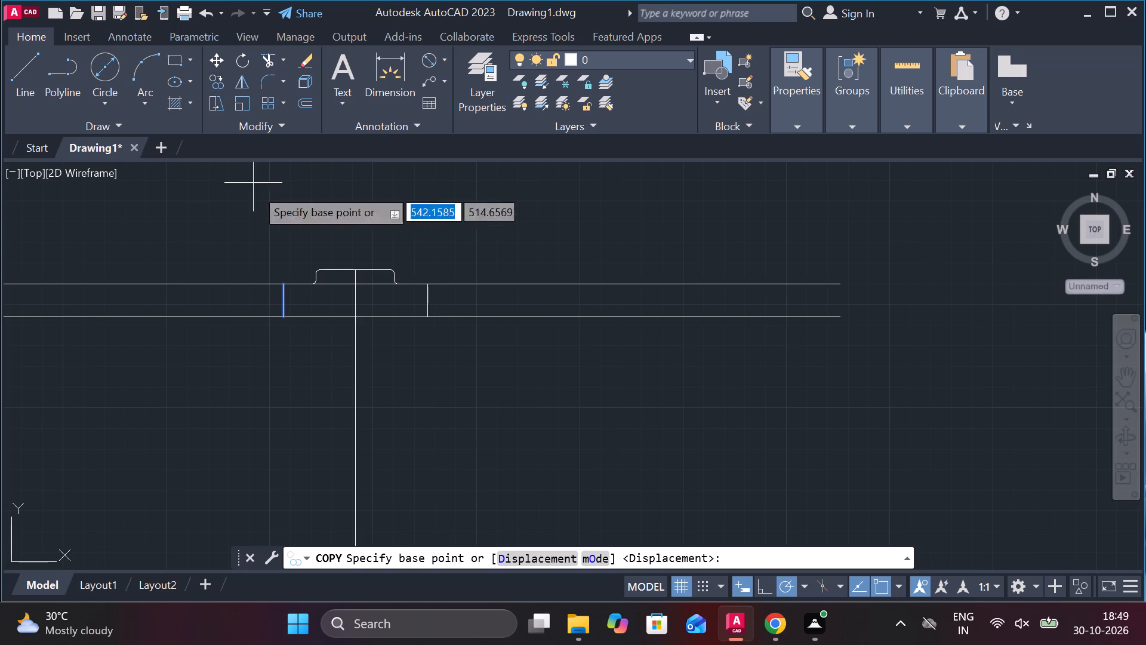
click(284, 300)
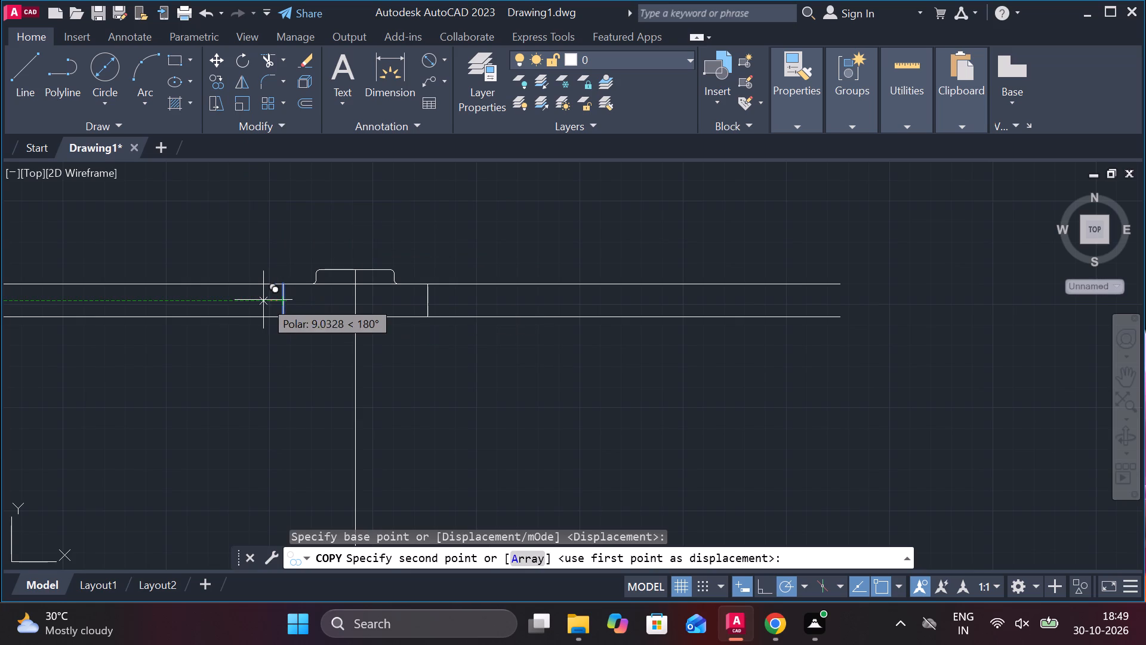
key(2)
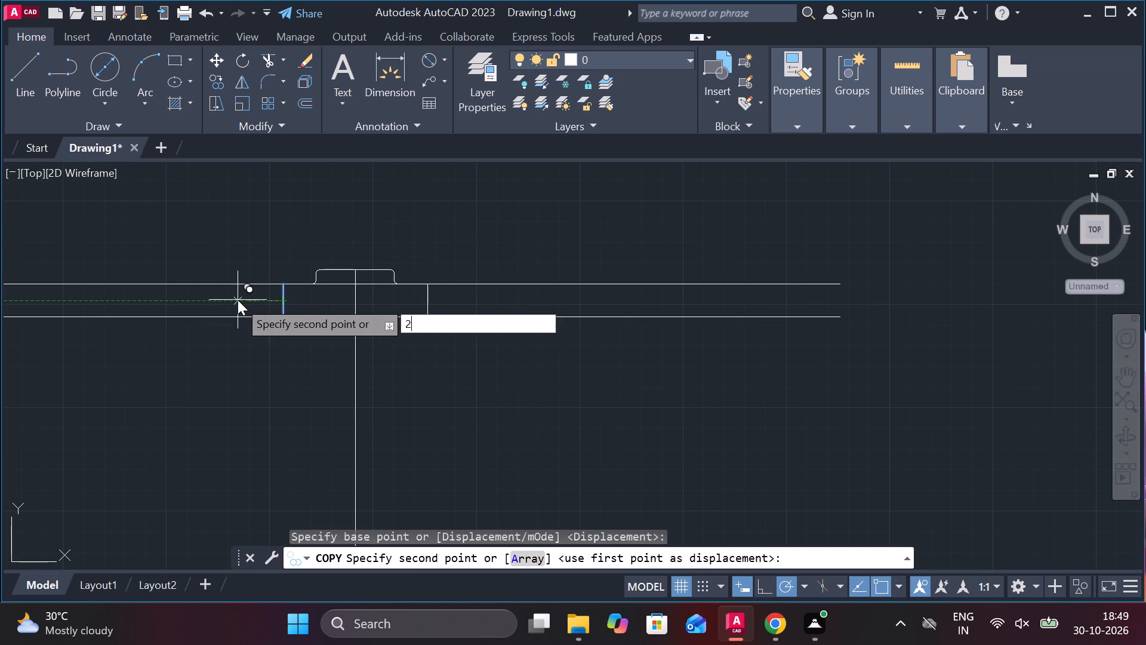
key(5)
key(Return)
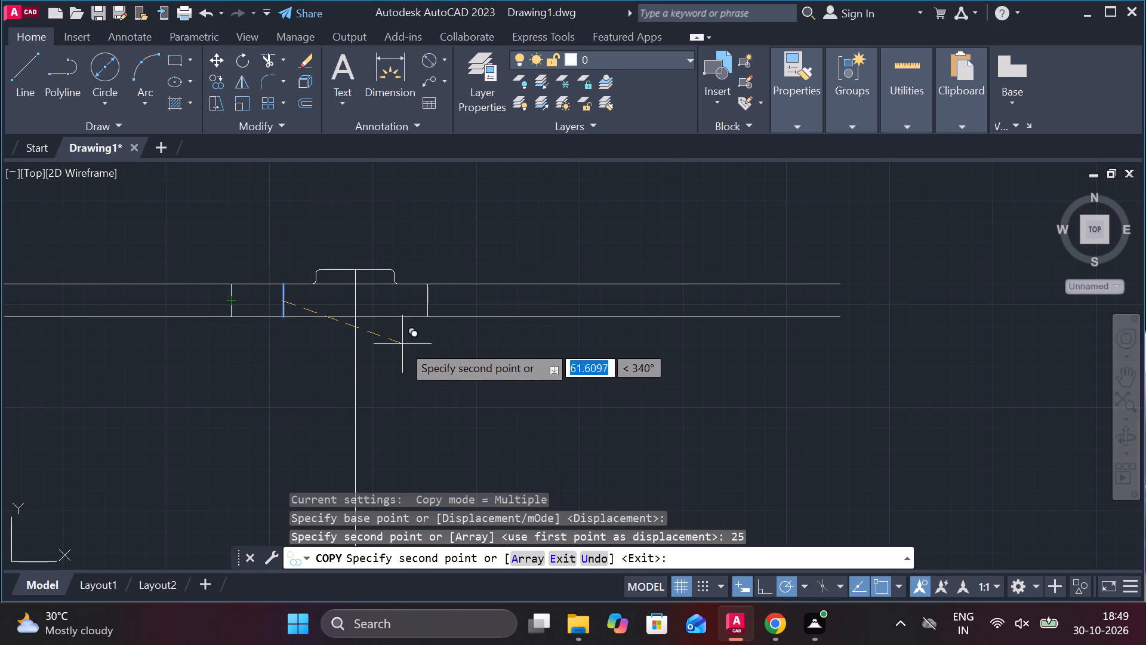
key(Escape)
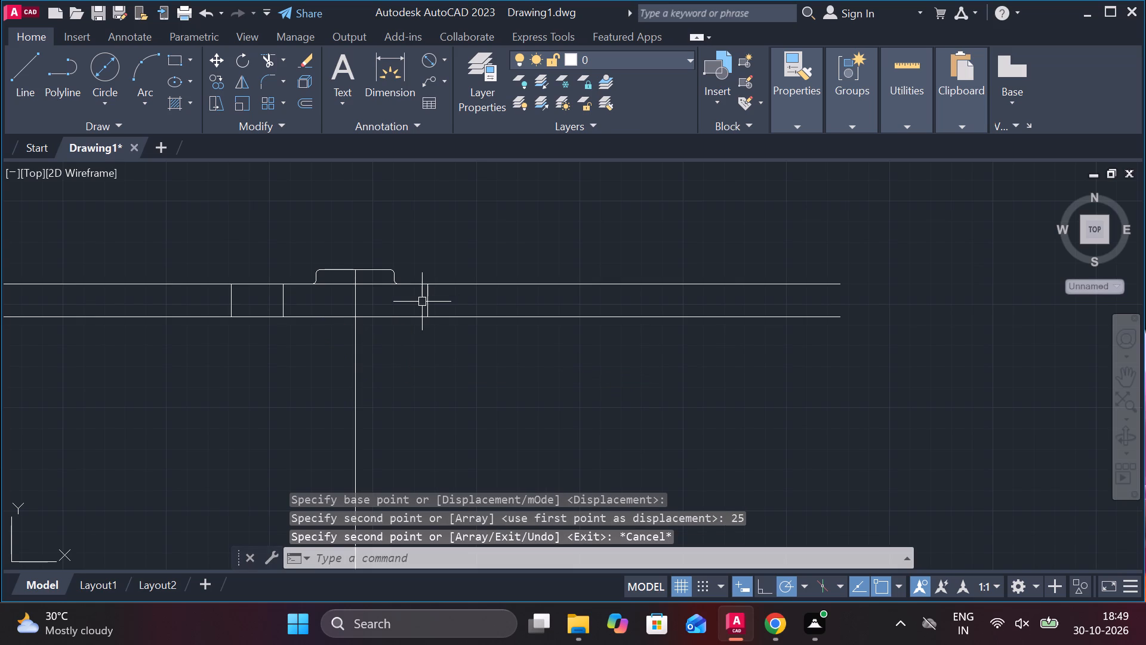
Copy the short vertical line right of the centre line 25 units outward to the right.
click(426, 302)
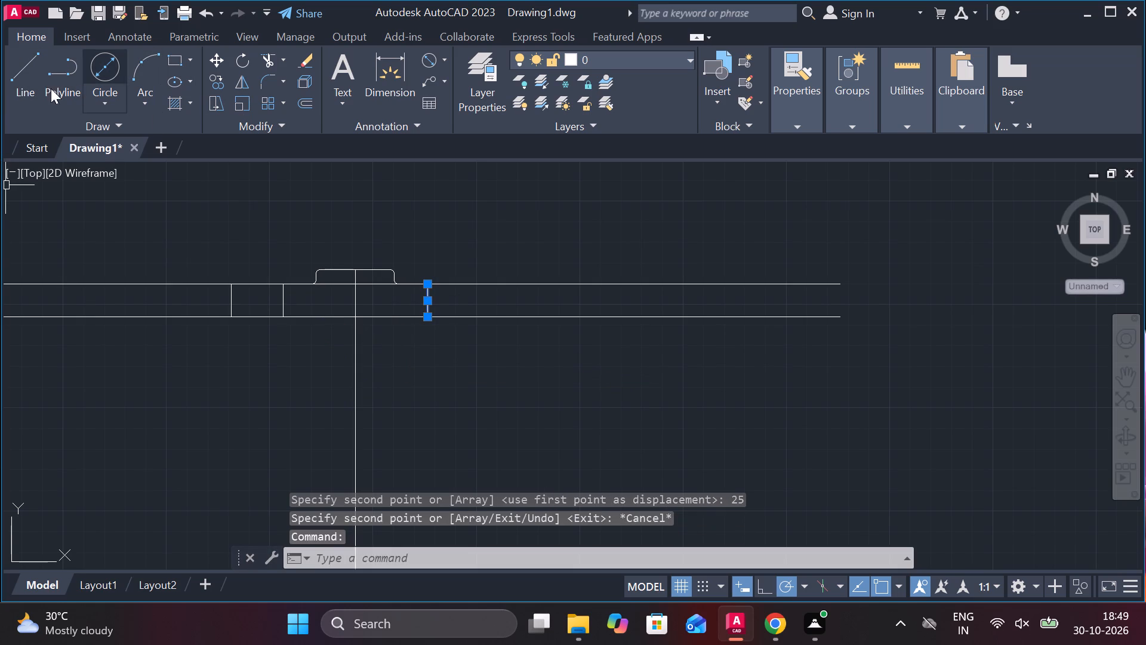
click(211, 84)
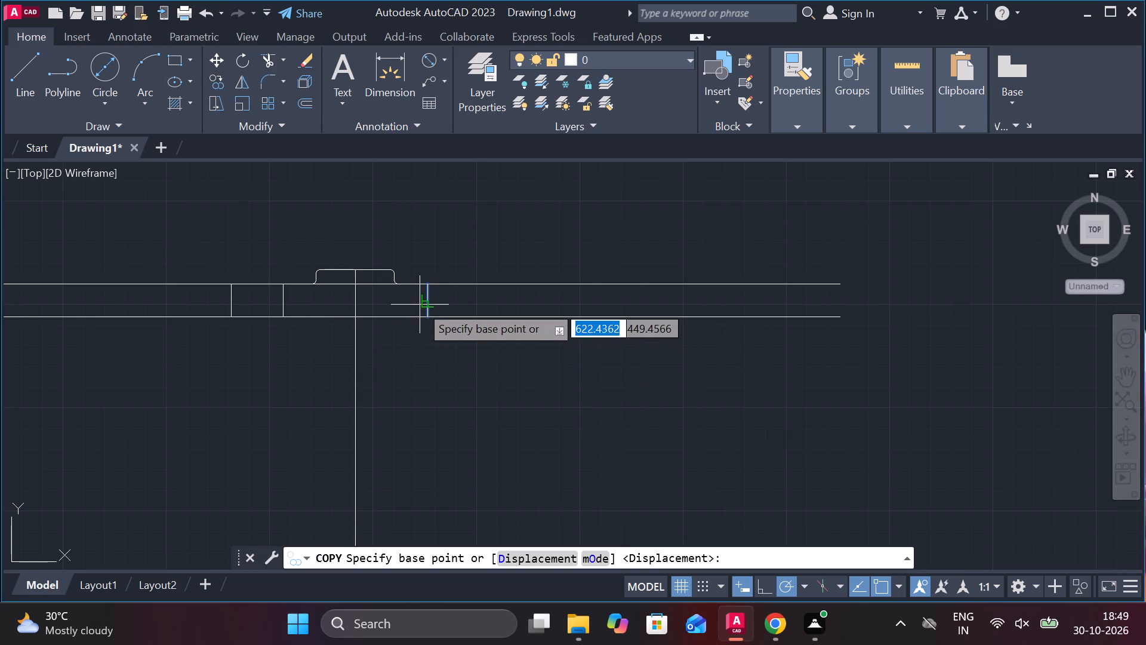
click(423, 303)
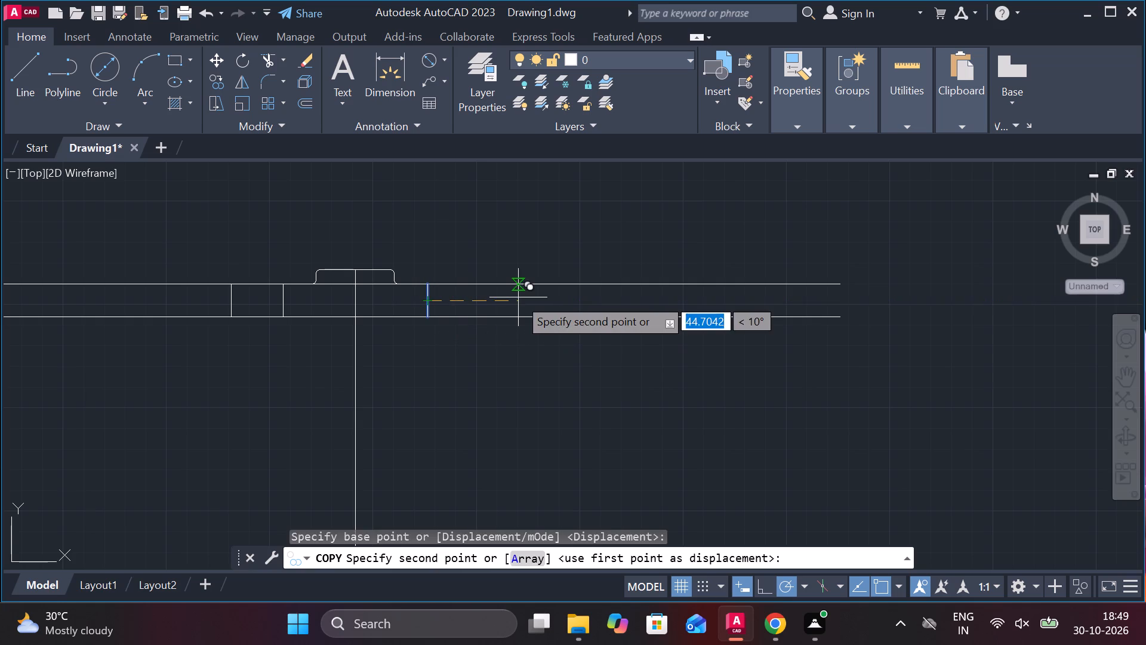
key(2)
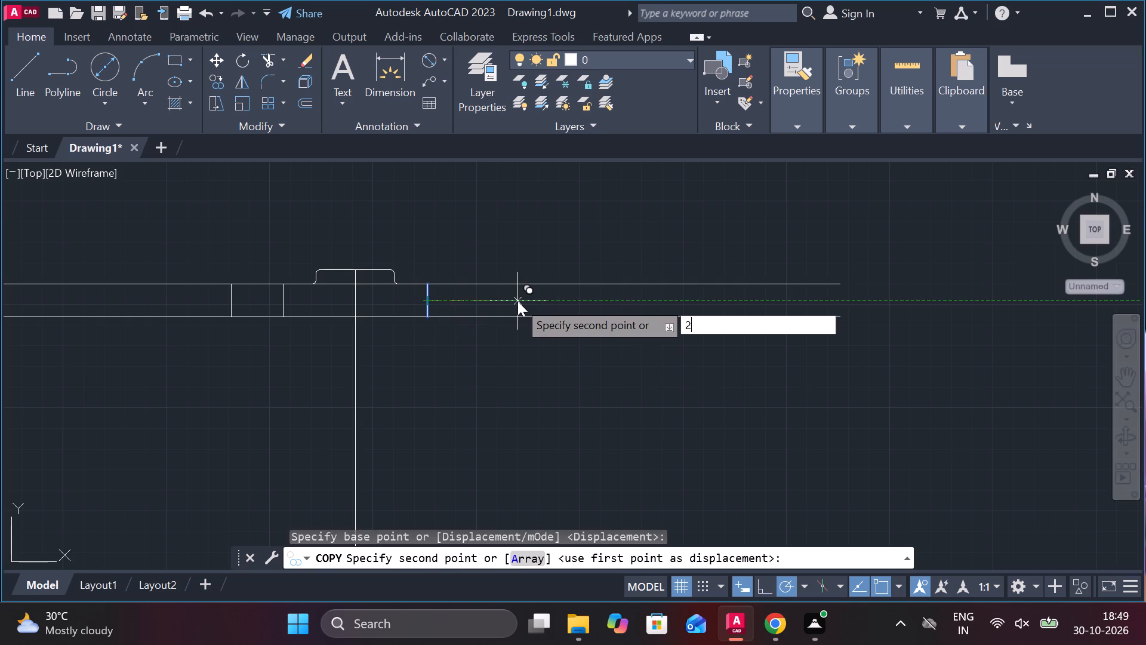
key(5)
key(Return)
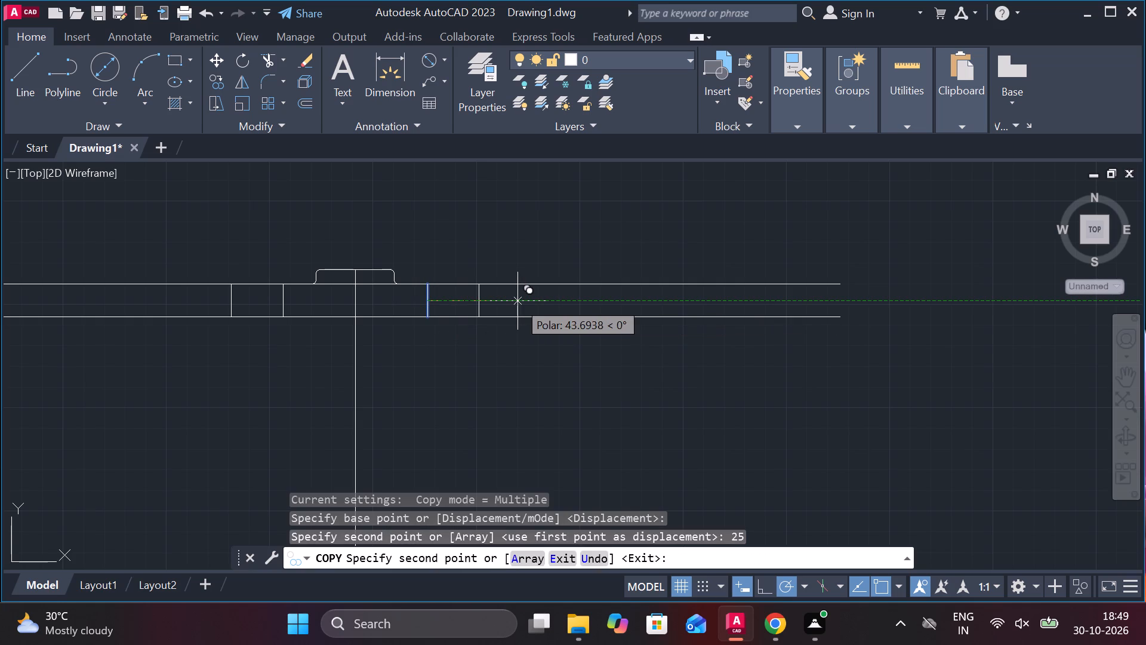
key(Escape)
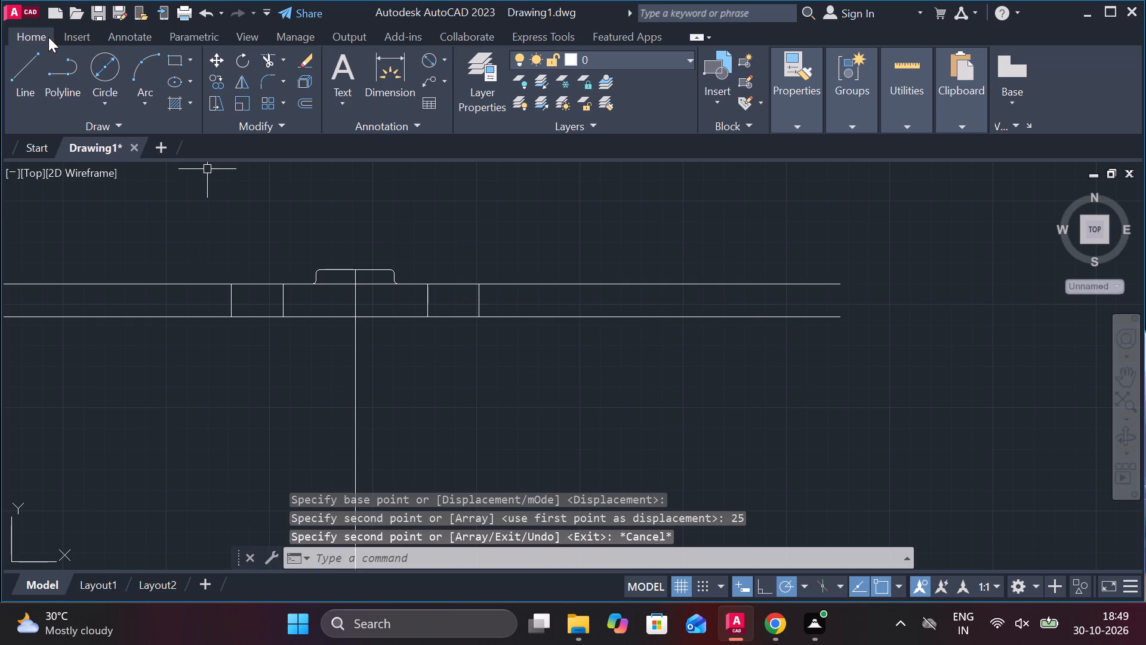
Trim the middle and lowest horizontal lines beyond the outermost short vertical lines on both sides.
click(268, 60)
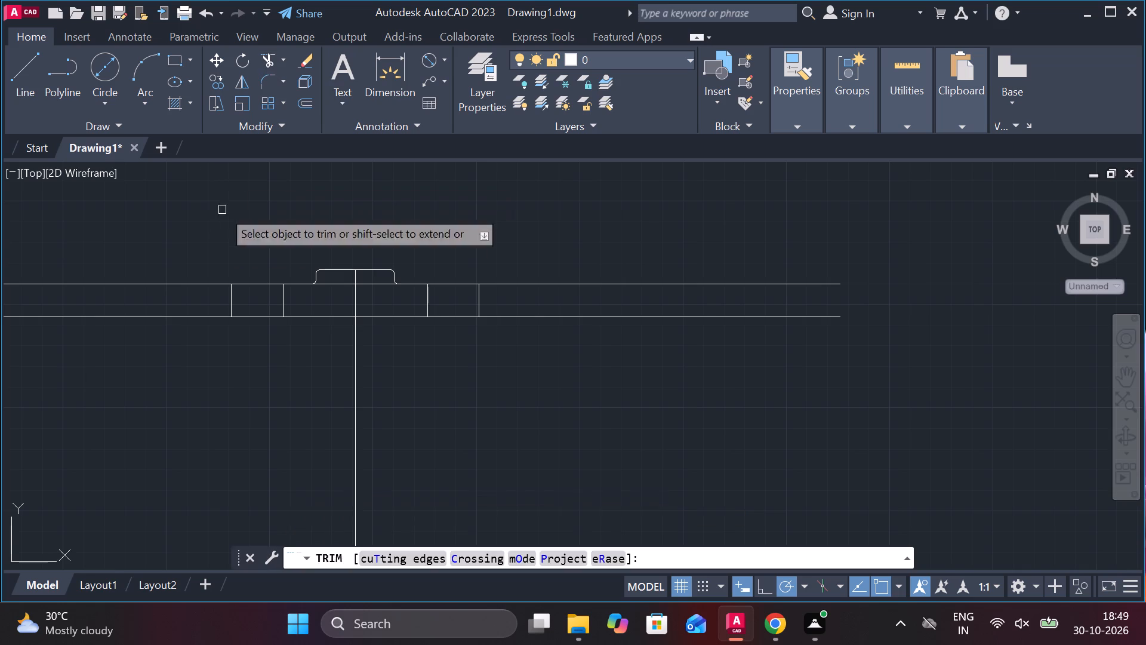
click(172, 282)
click(183, 314)
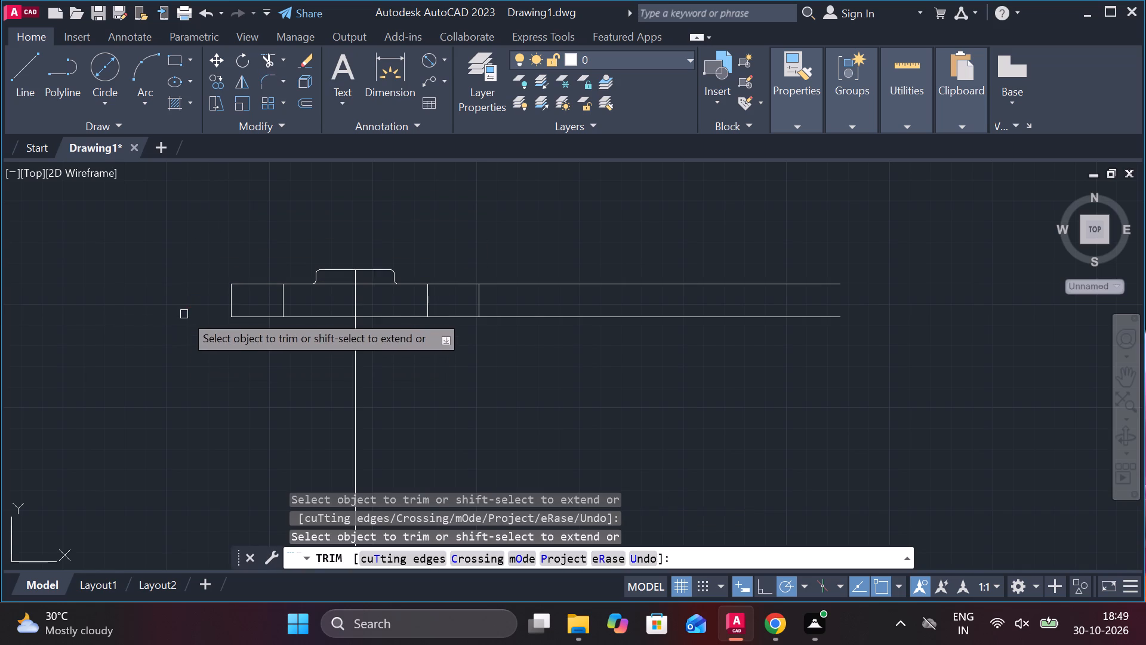
click(628, 286)
click(627, 318)
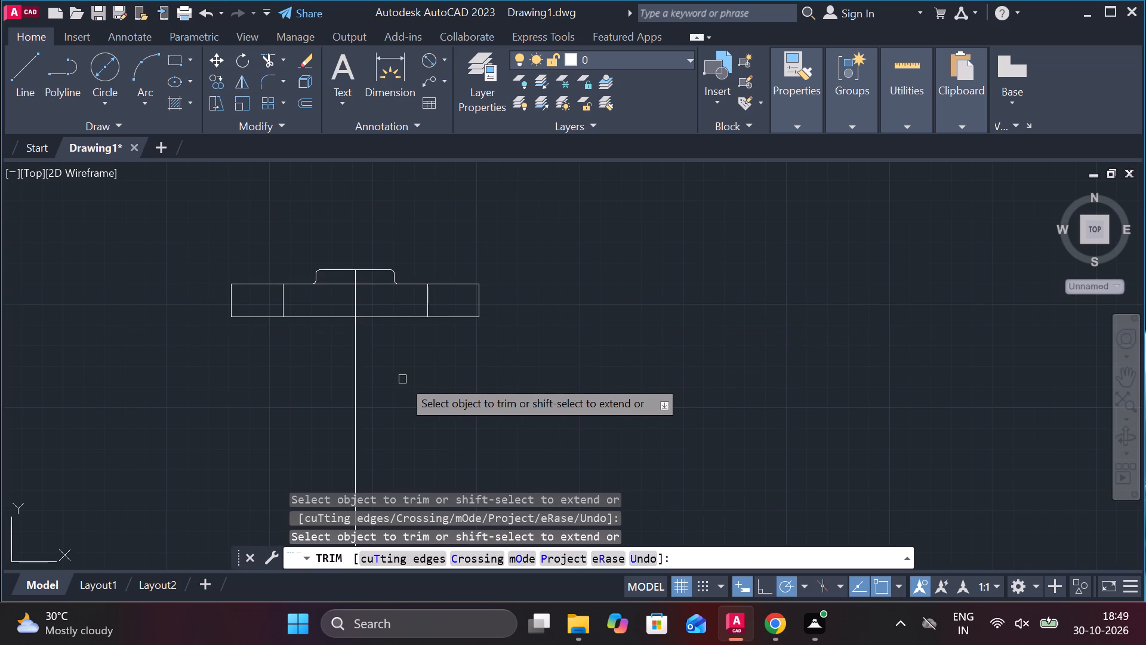
key(Escape)
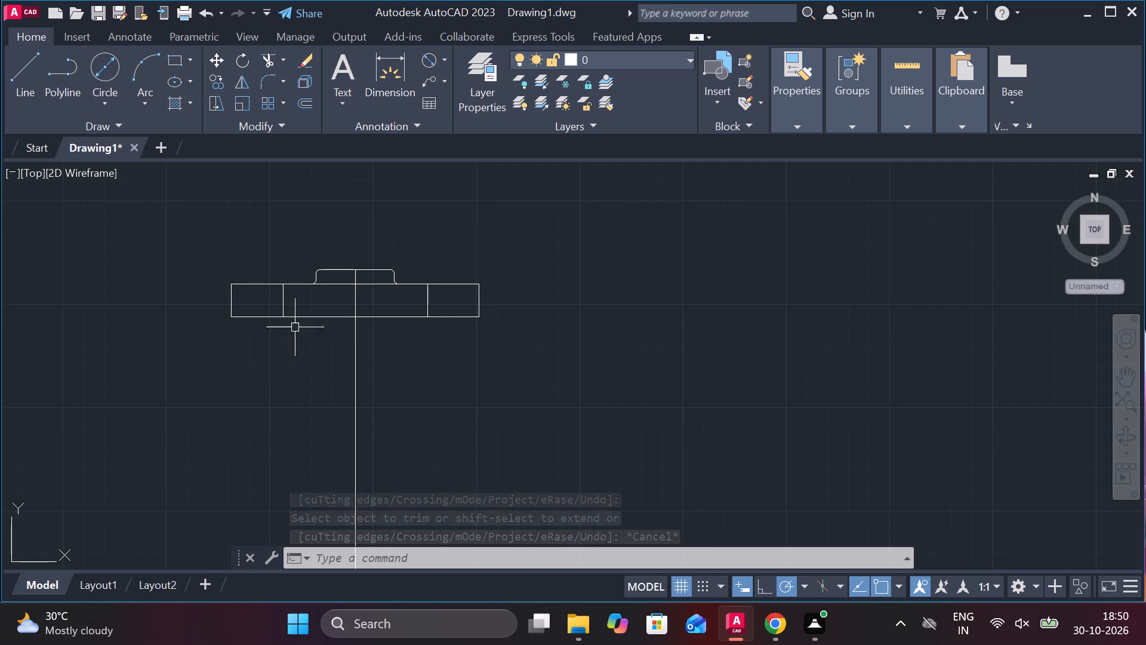
Copy the inner vertical line in the plate's left half 6.5 units to each side as hole edges.
click(285, 303)
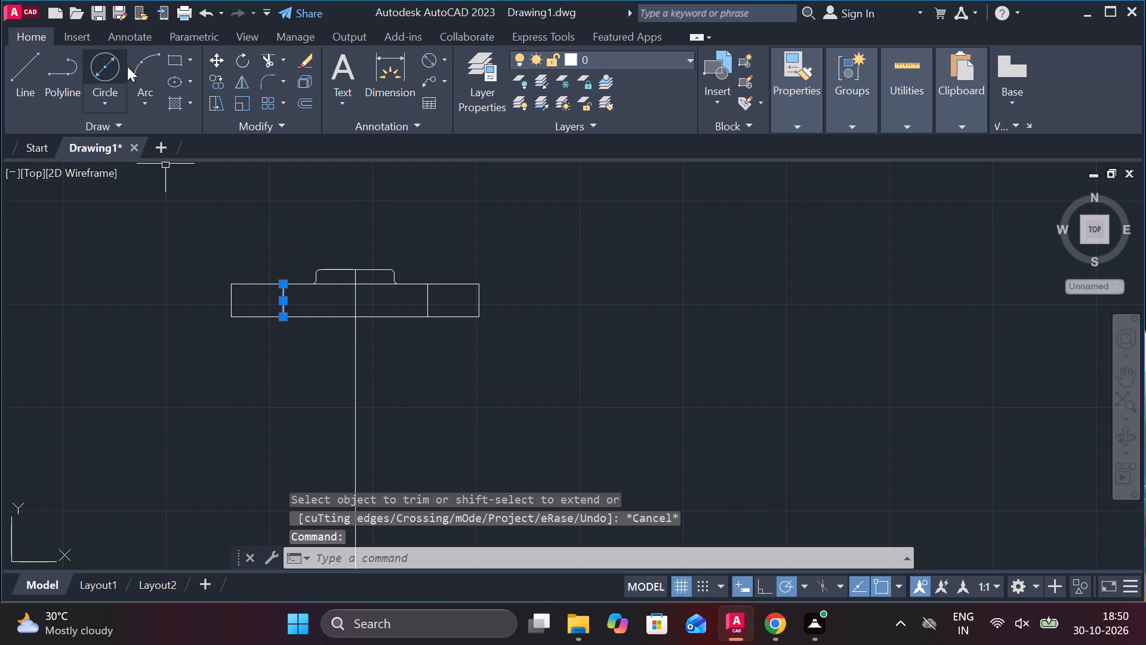
click(217, 83)
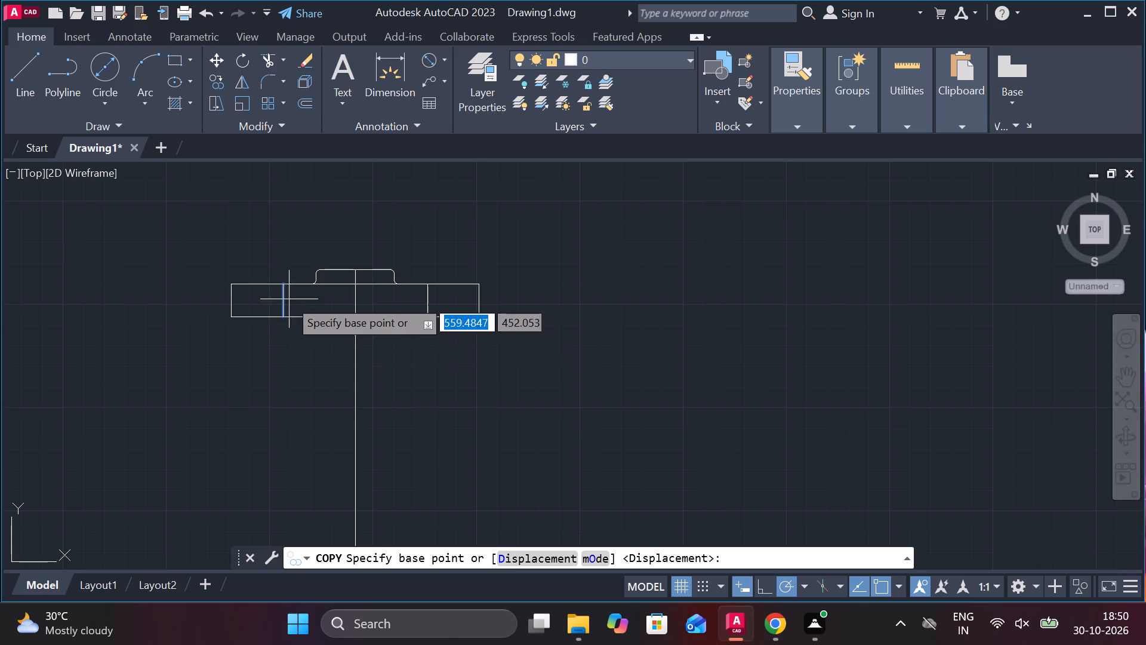
click(287, 298)
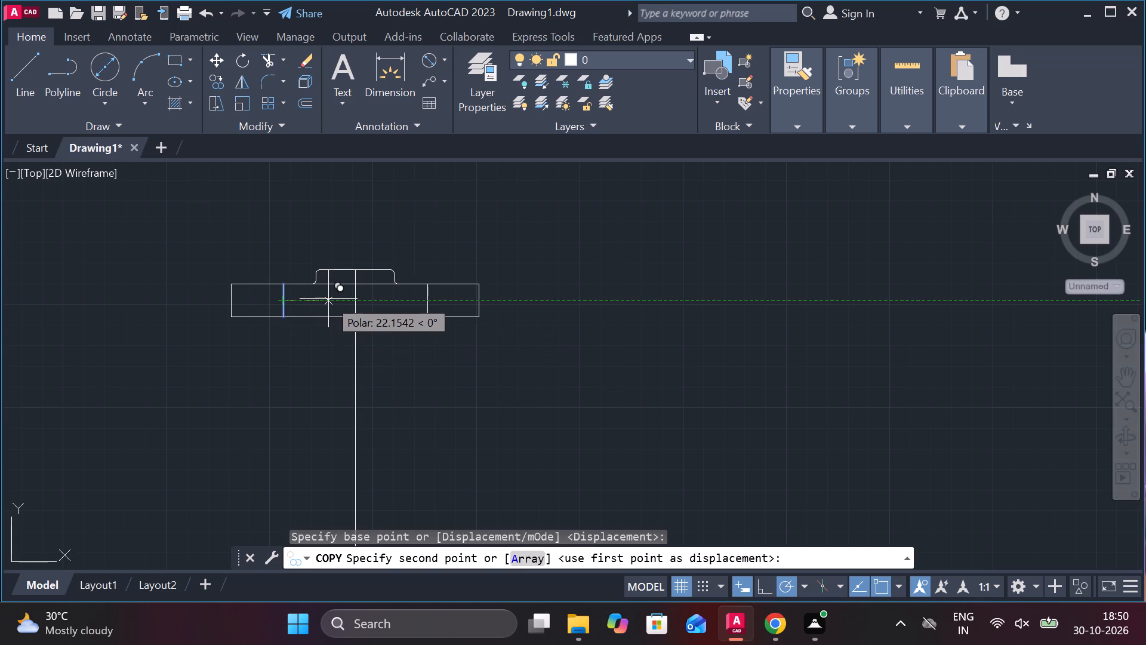
key(6)
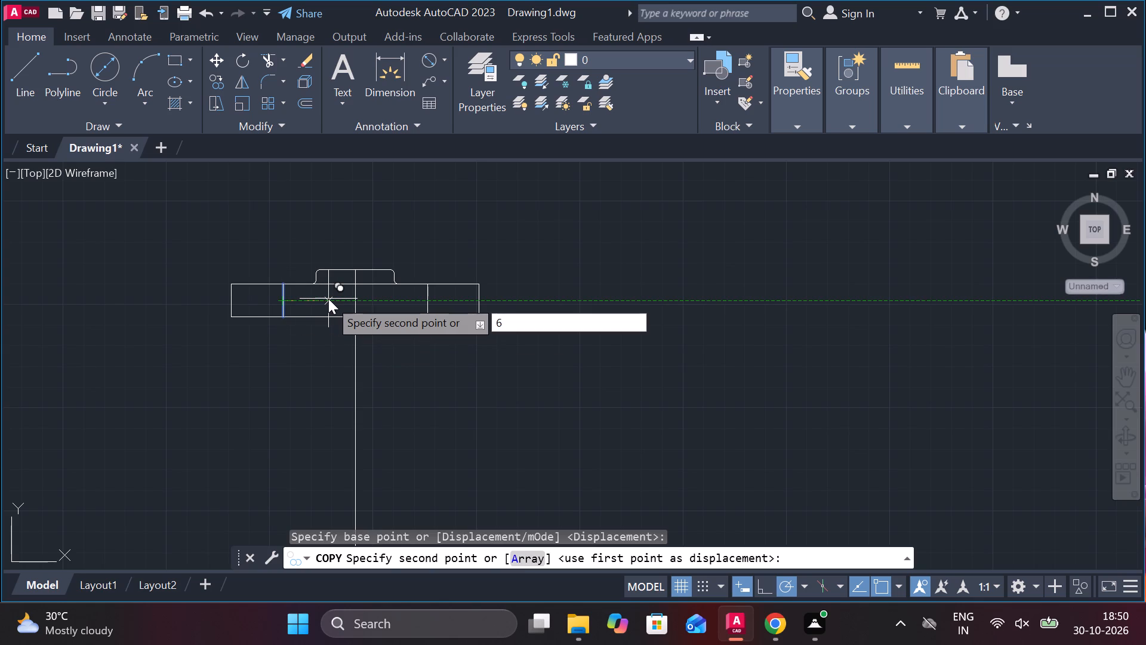
text(.5)
key(Return)
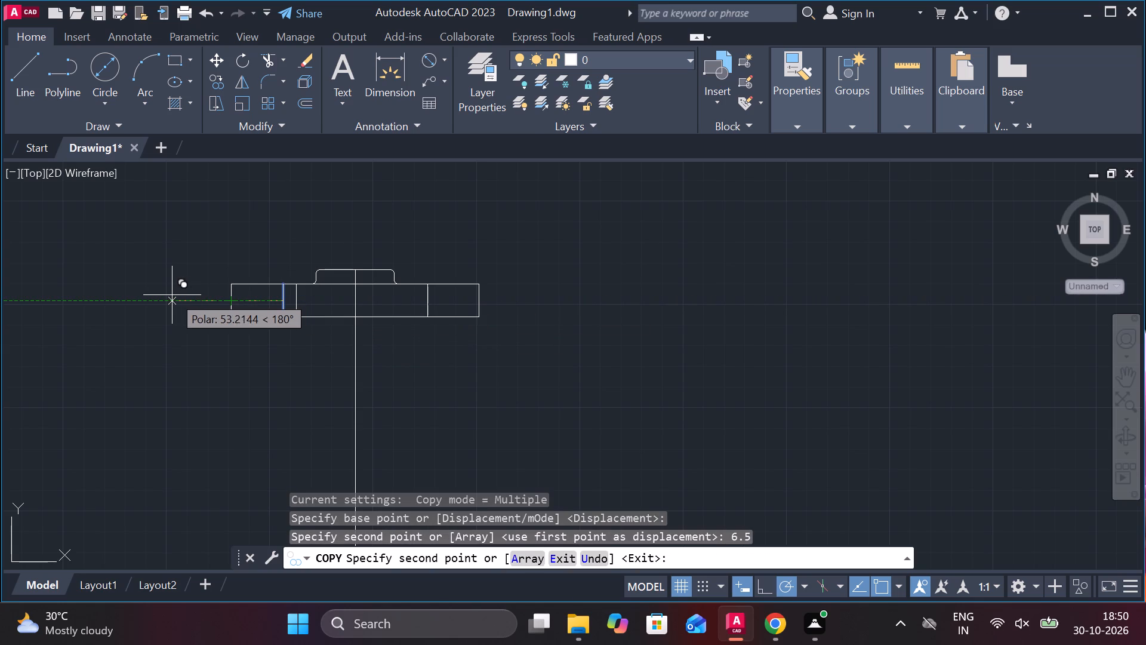
text(6.5)
key(Return)
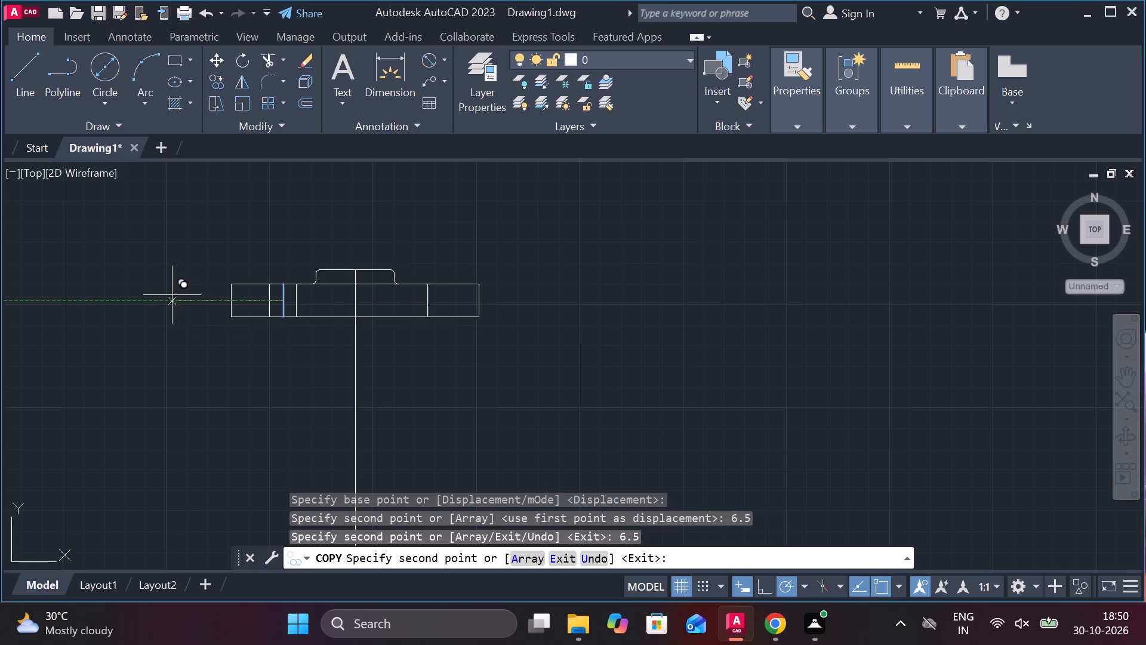
key(Escape)
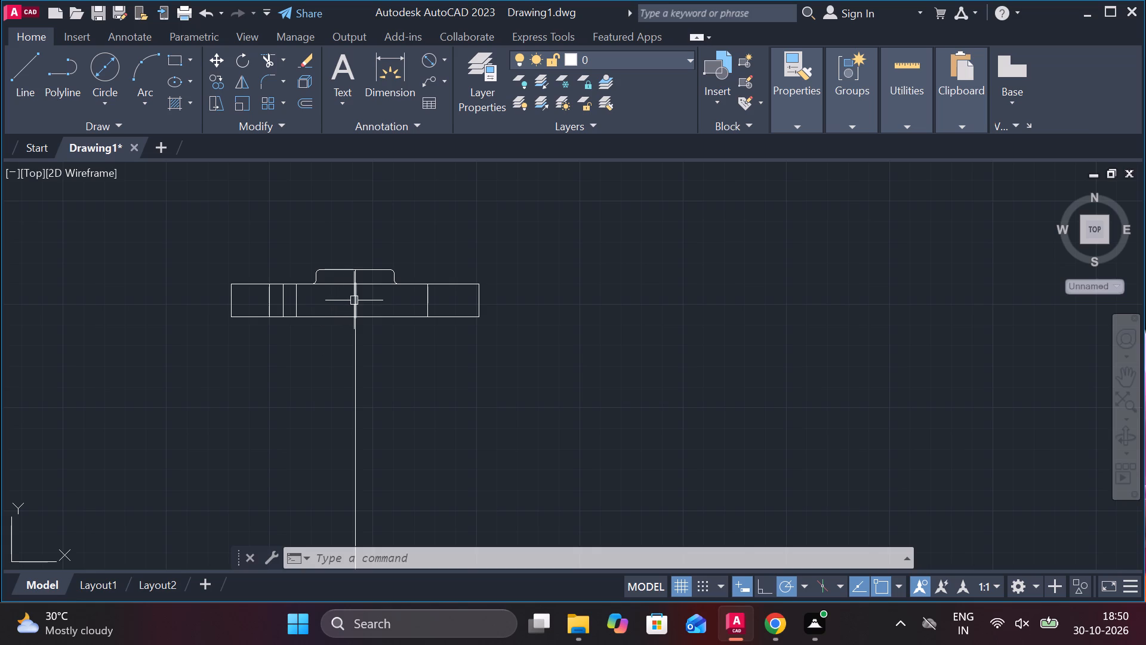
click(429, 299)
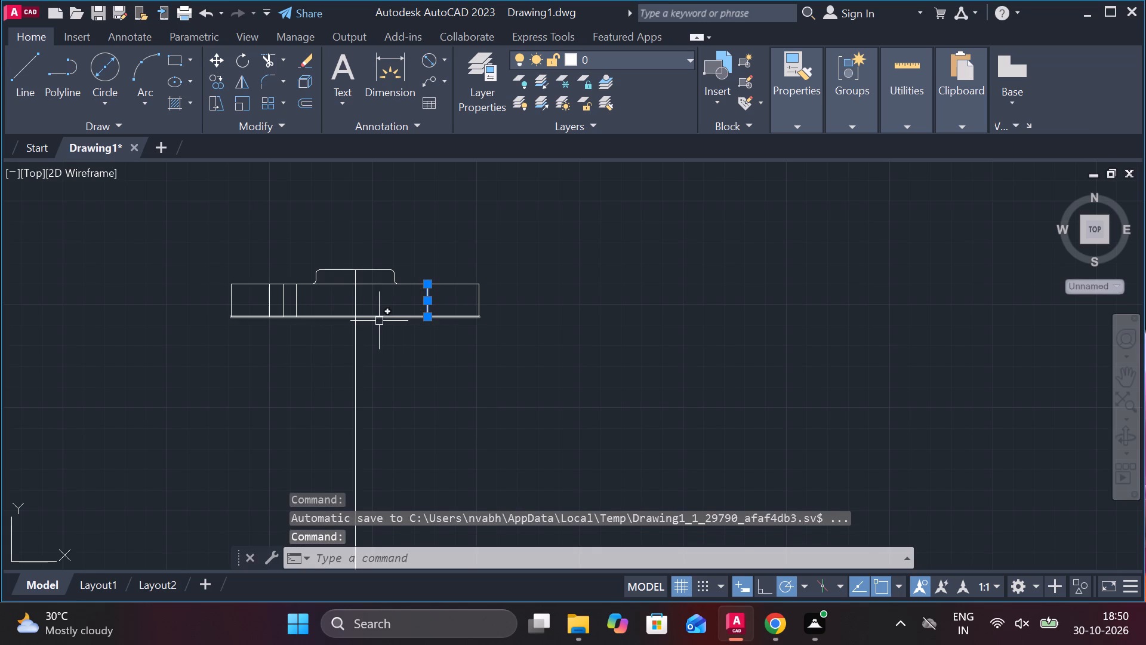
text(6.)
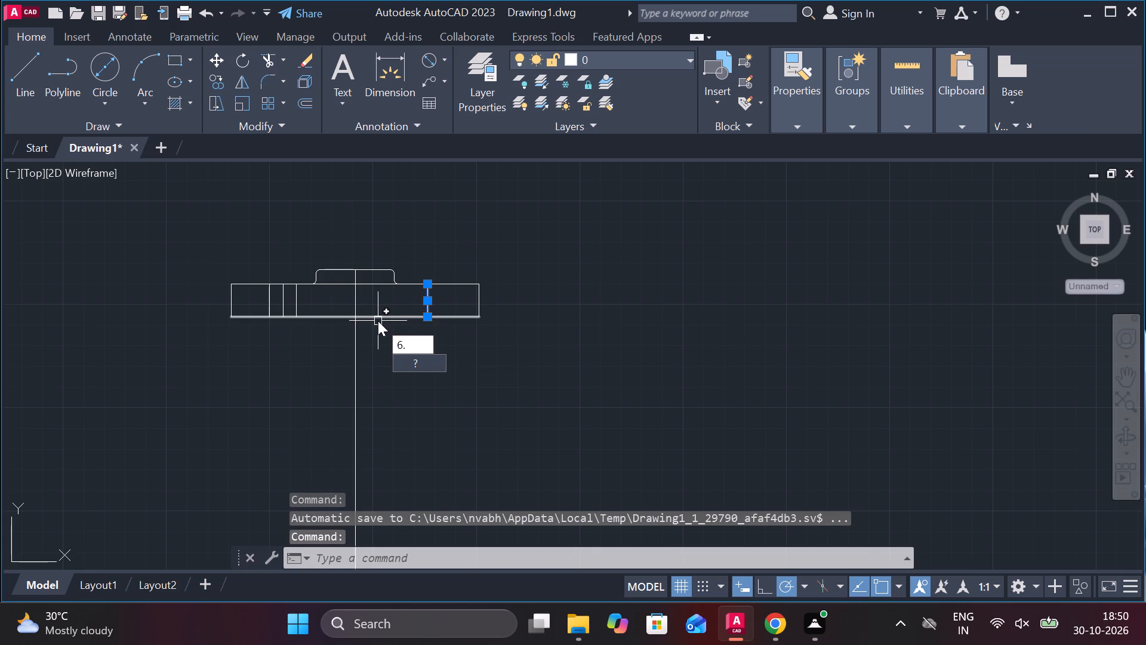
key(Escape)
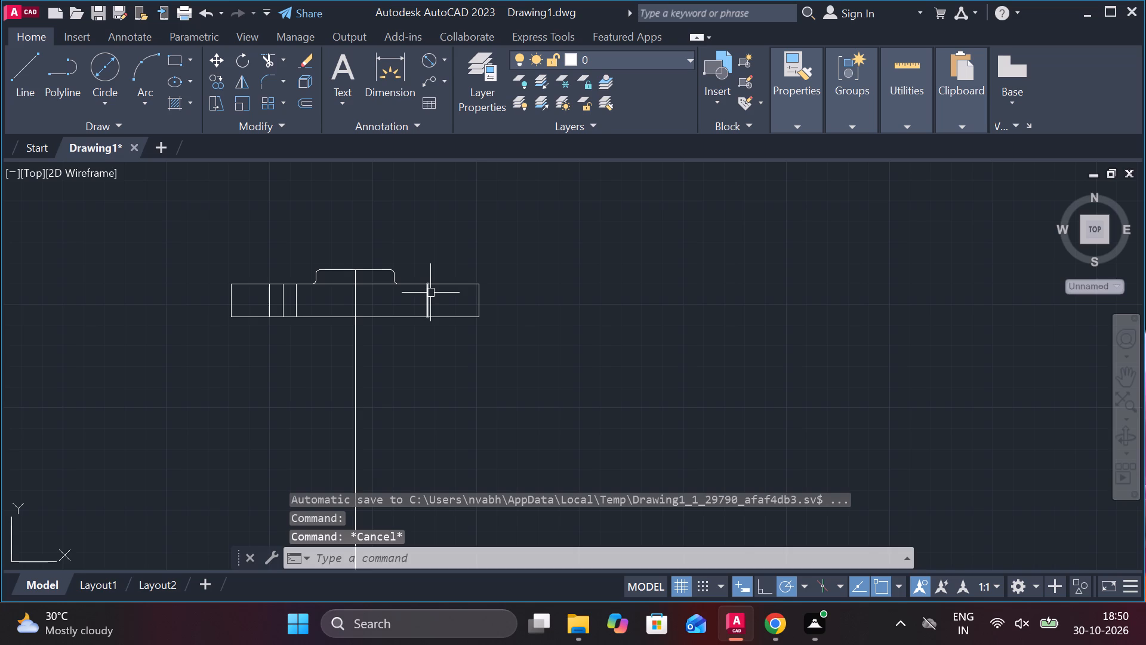
Copy the inner vertical line in the plate's right half 6.5 units to each side as hole edges.
click(426, 299)
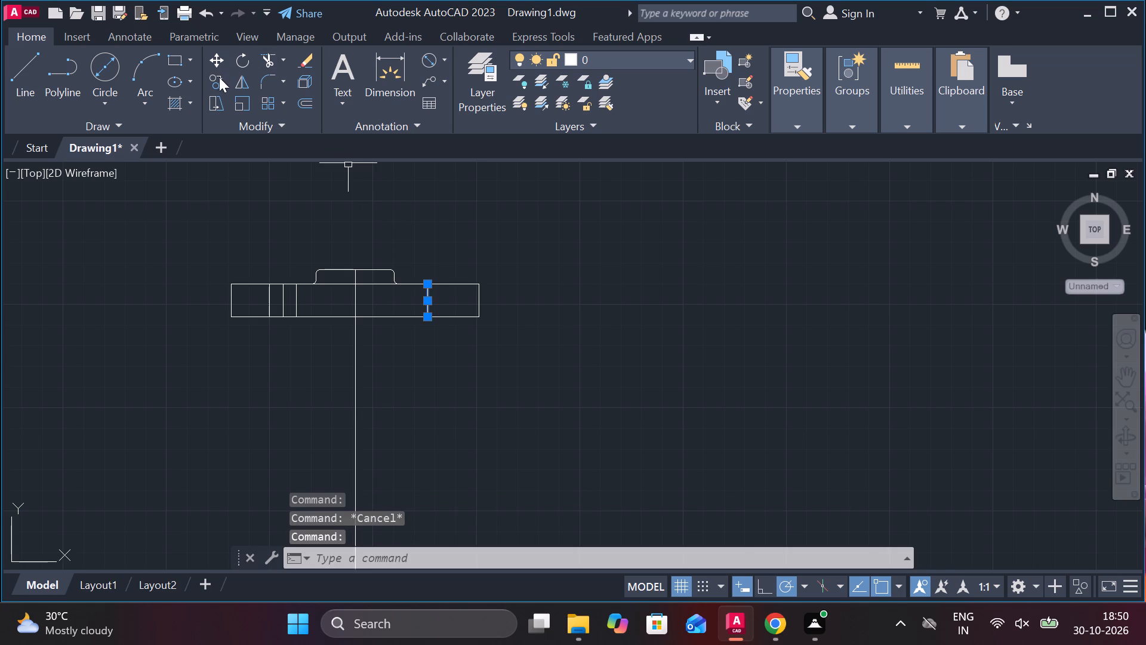
click(218, 78)
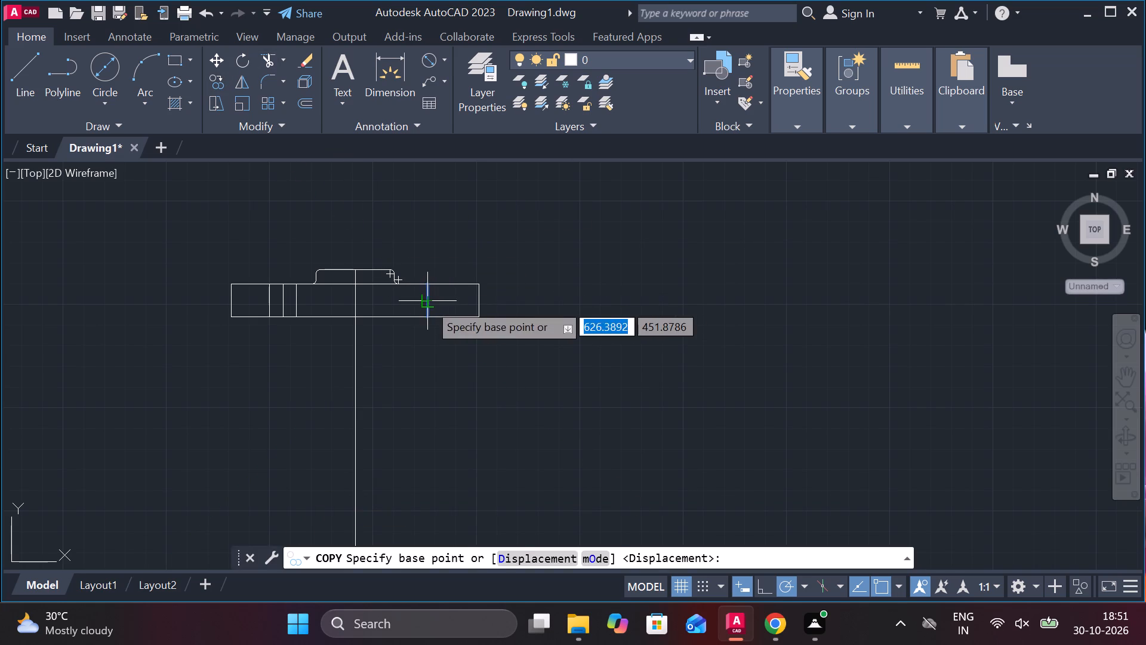
click(428, 303)
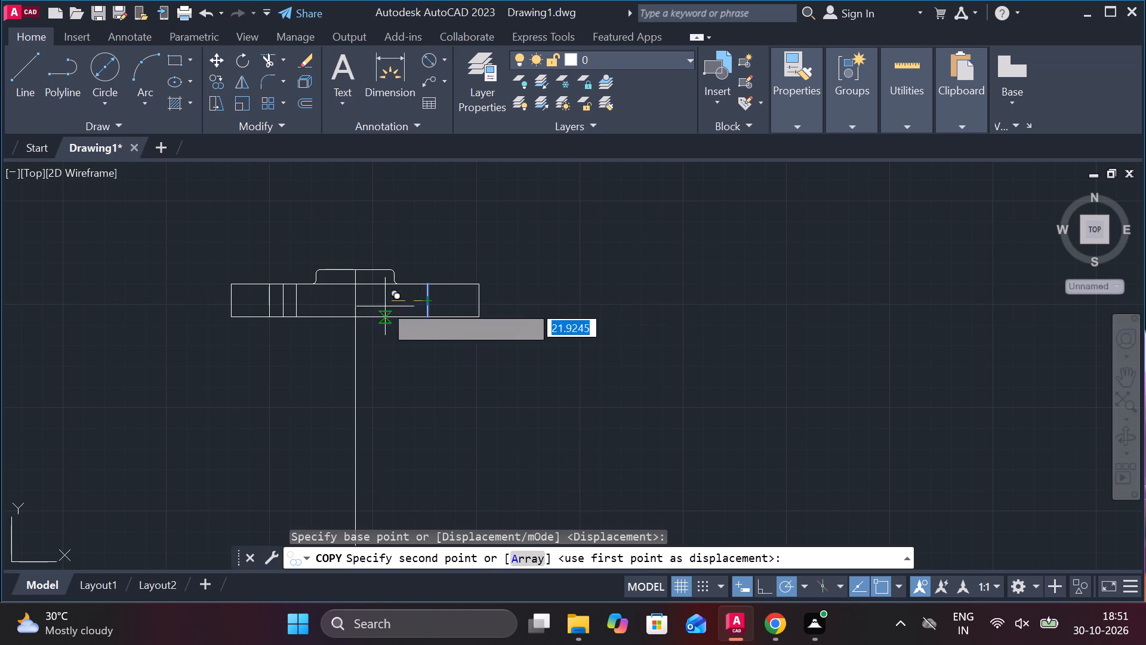
text(6.)
key(5)
key(Return)
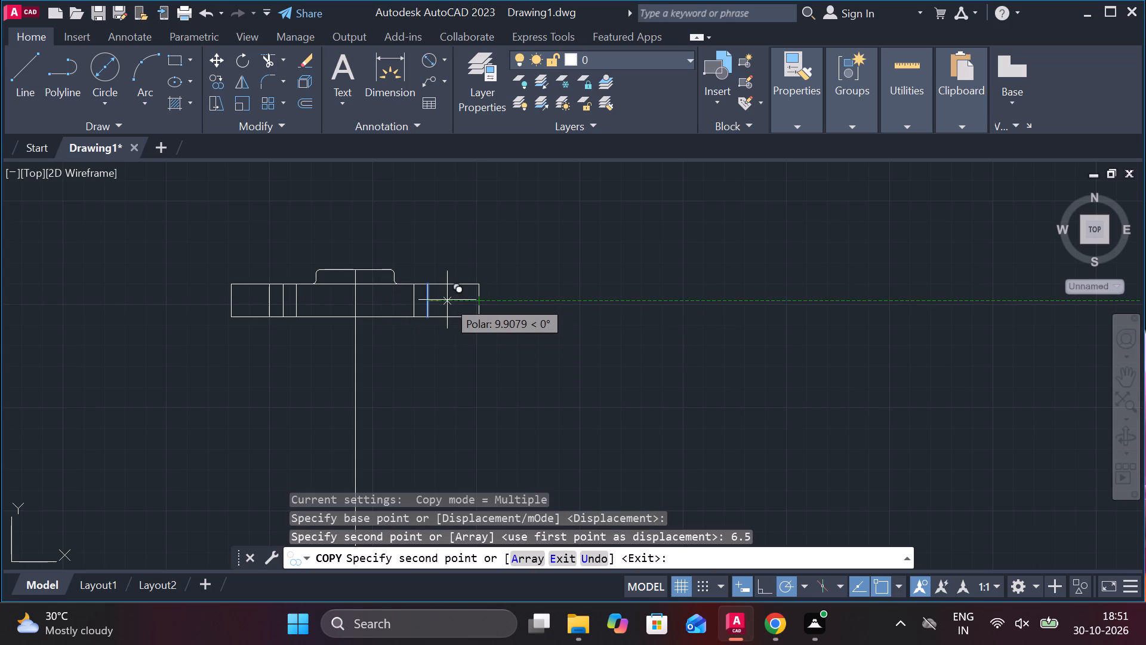
text(6.)
key(5)
key(Return)
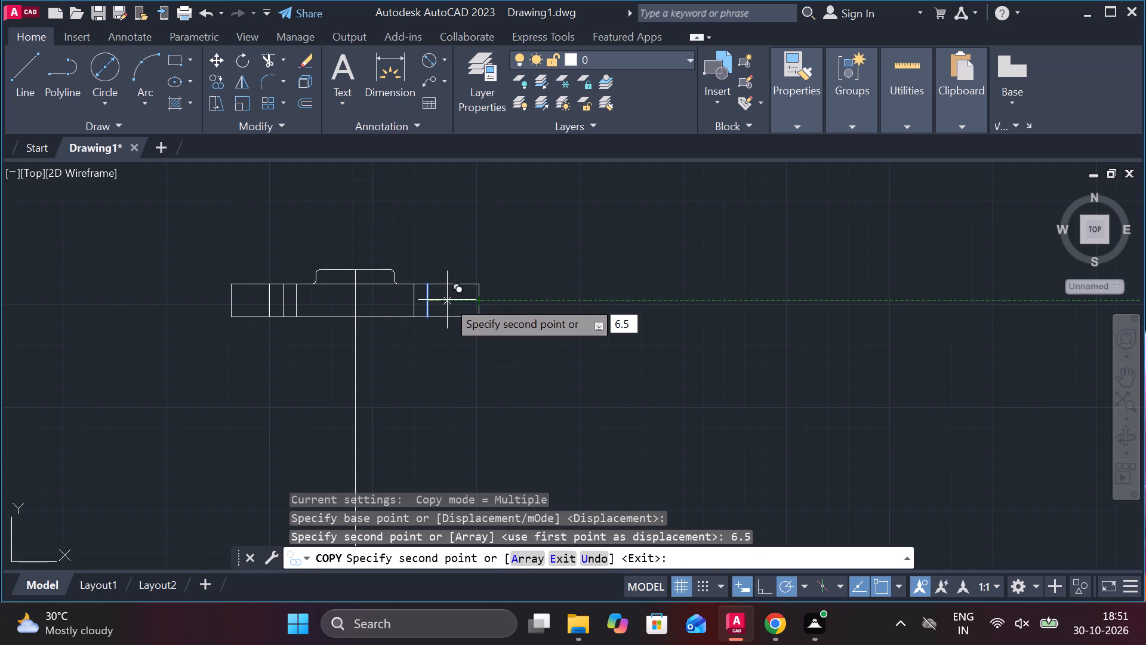
key(Escape)
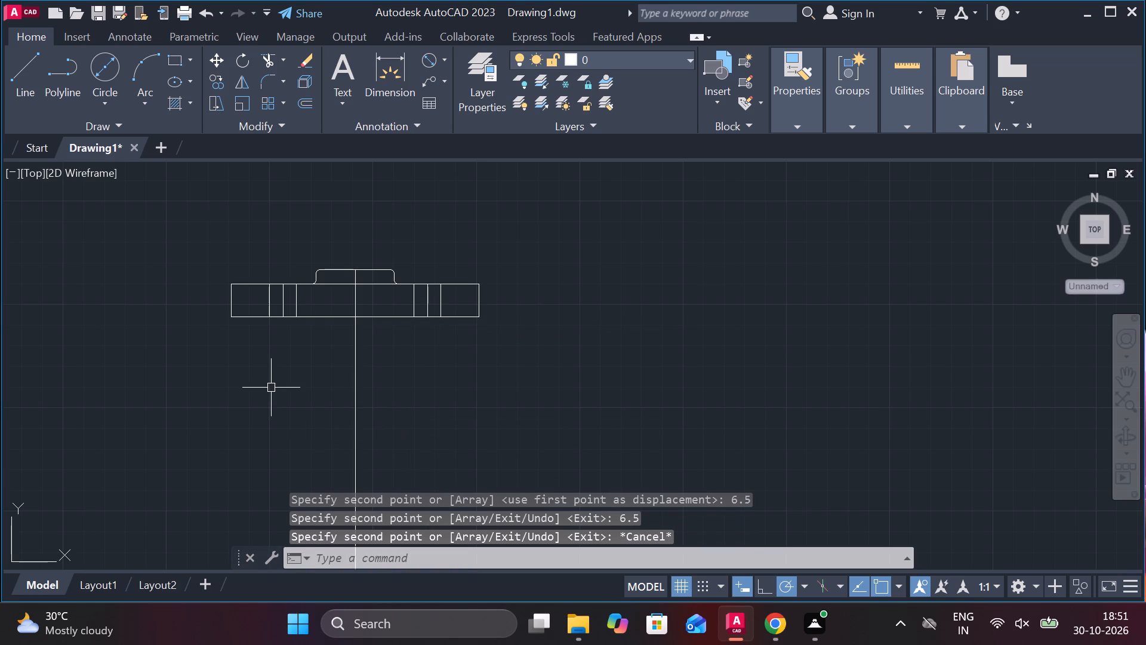
Copy the outer edge line of the left hole 0.5 units inward toward the hole's centre line.
scroll(271, 297, up, 3)
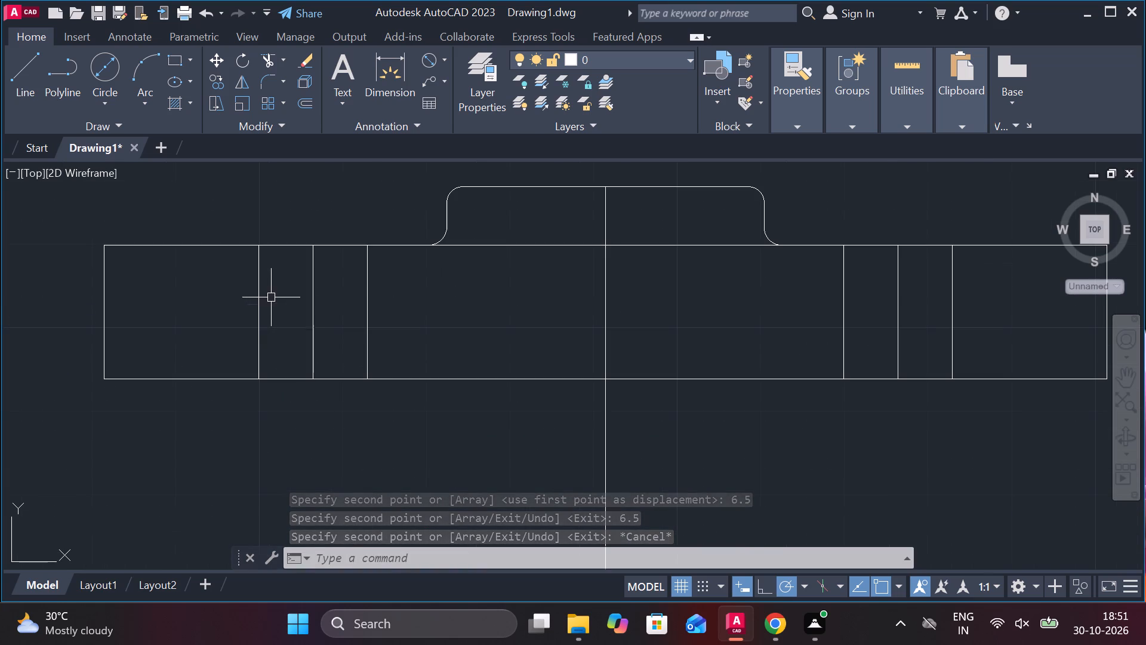
click(257, 319)
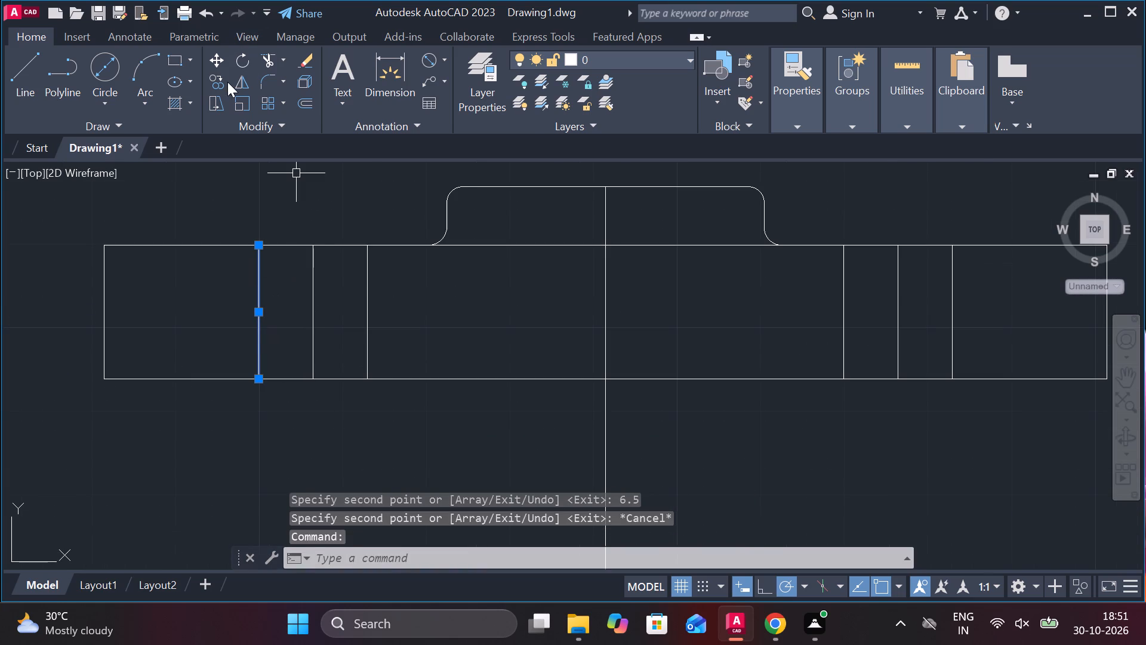
click(217, 83)
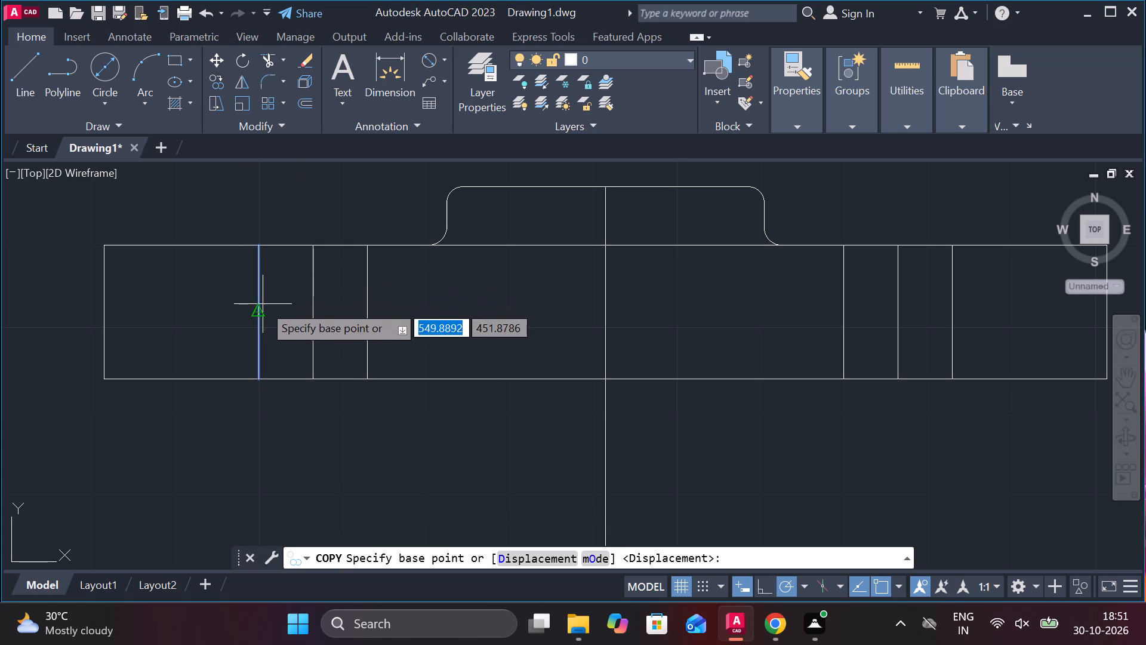
click(262, 311)
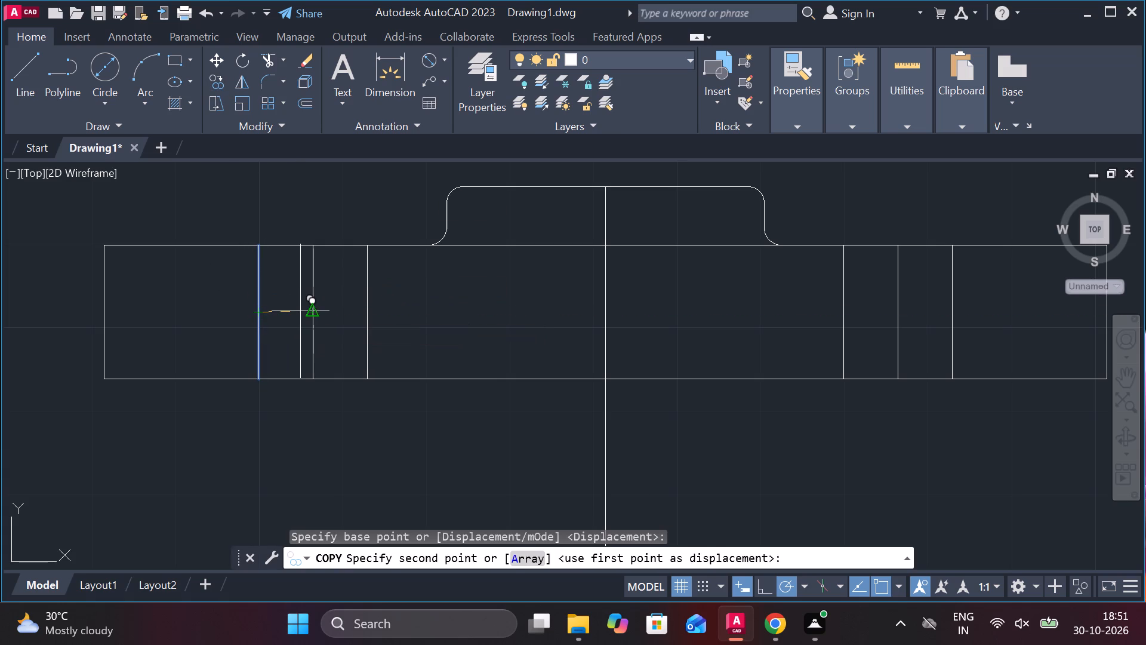
text(0.5)
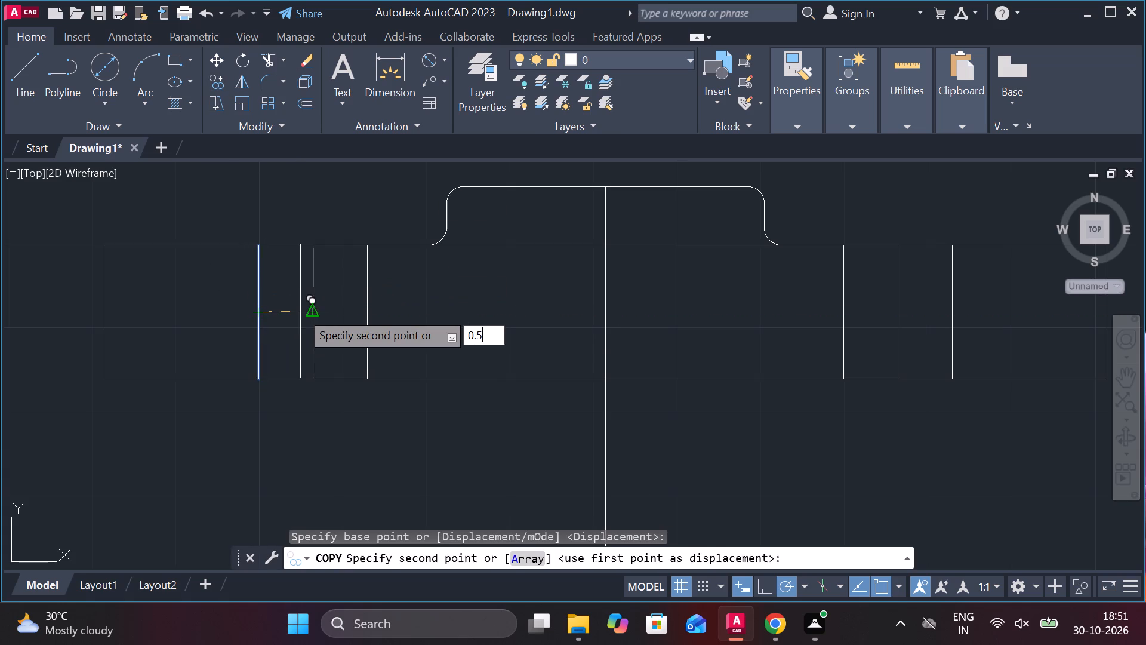
key(Return)
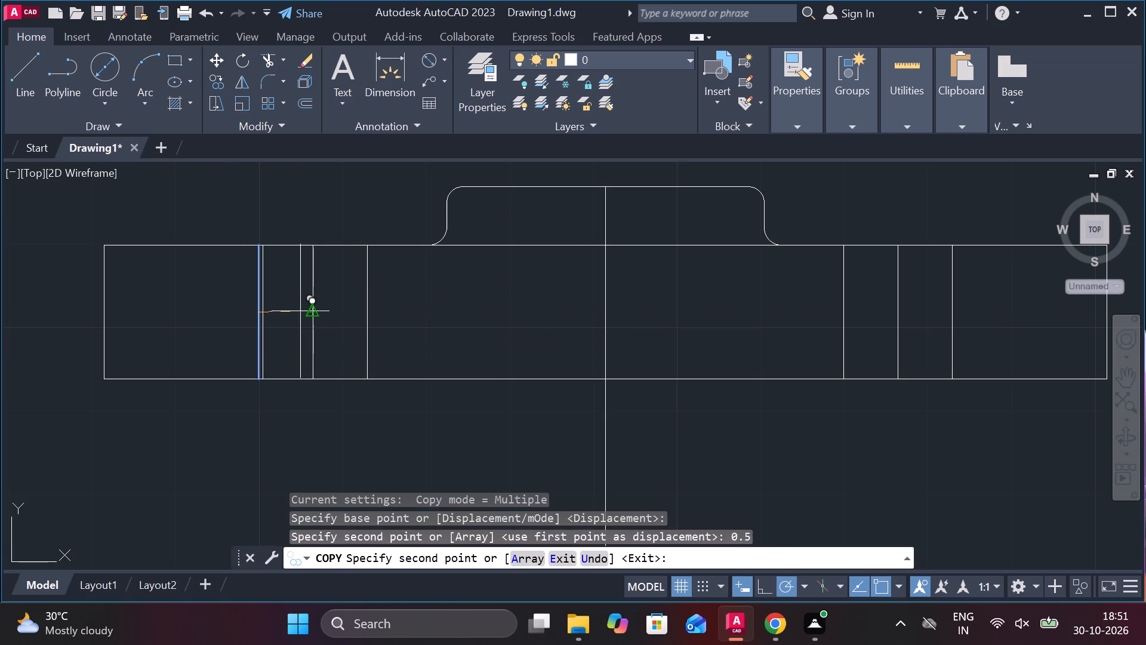
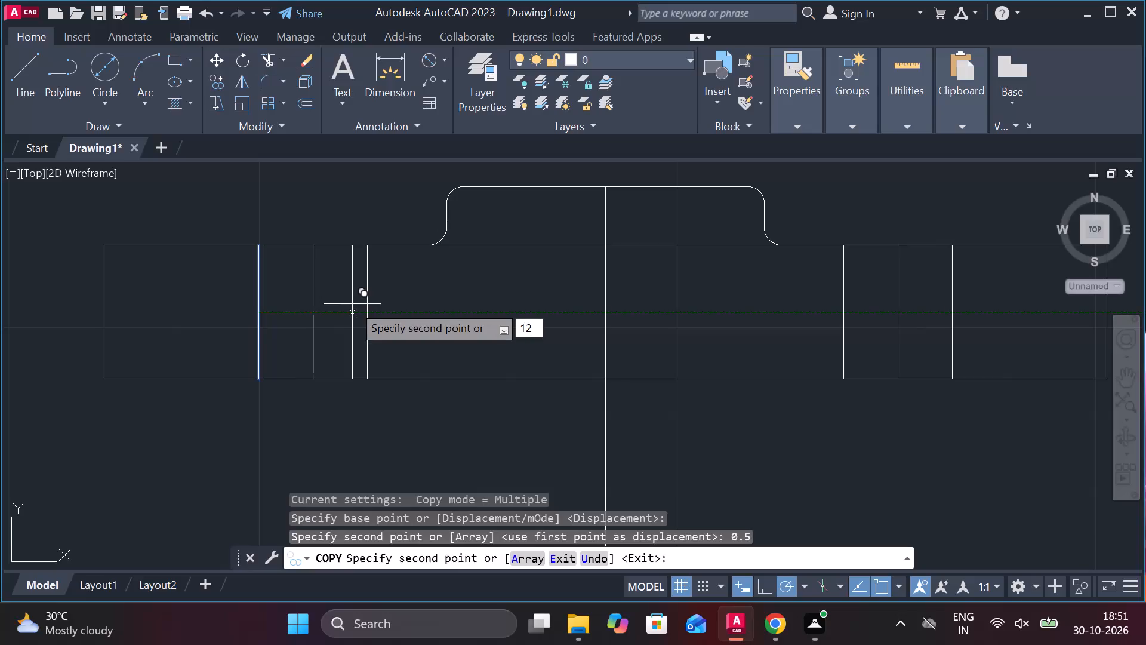
Copy the outer edge line of the left hole 12.5 units inward, just inside the hole's inner edge.
text(.5)
key(Return)
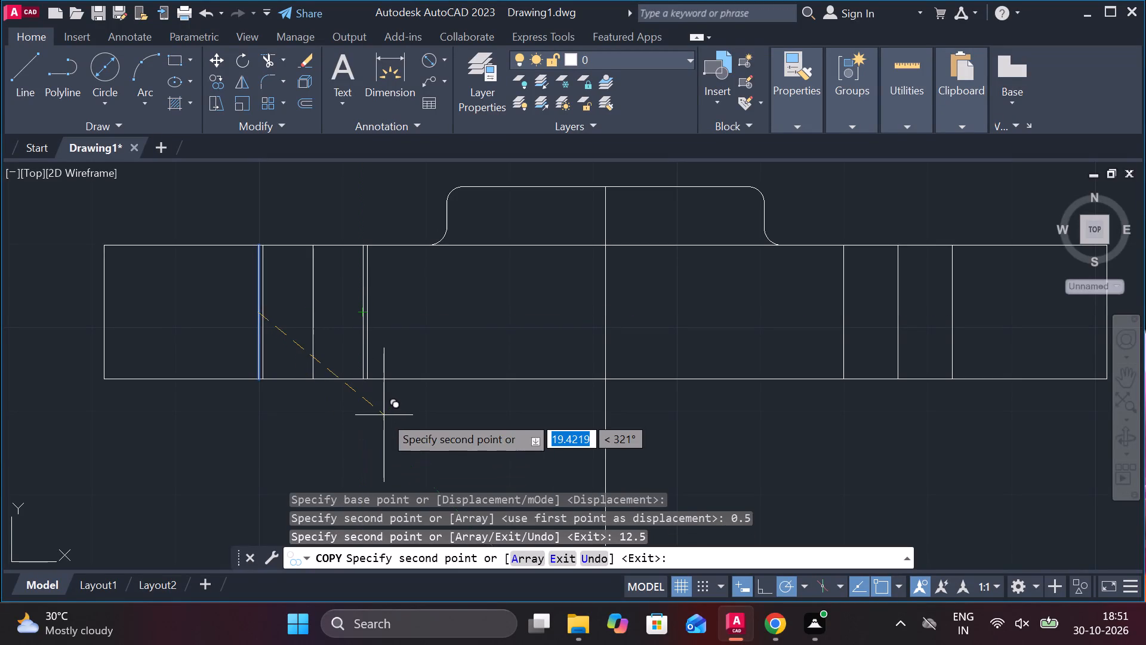
key(Escape)
Copy the outer edge line of the right hole 0.5 and 12.5 units inward toward the flange's centre line.
scroll(505, 361, down, 2)
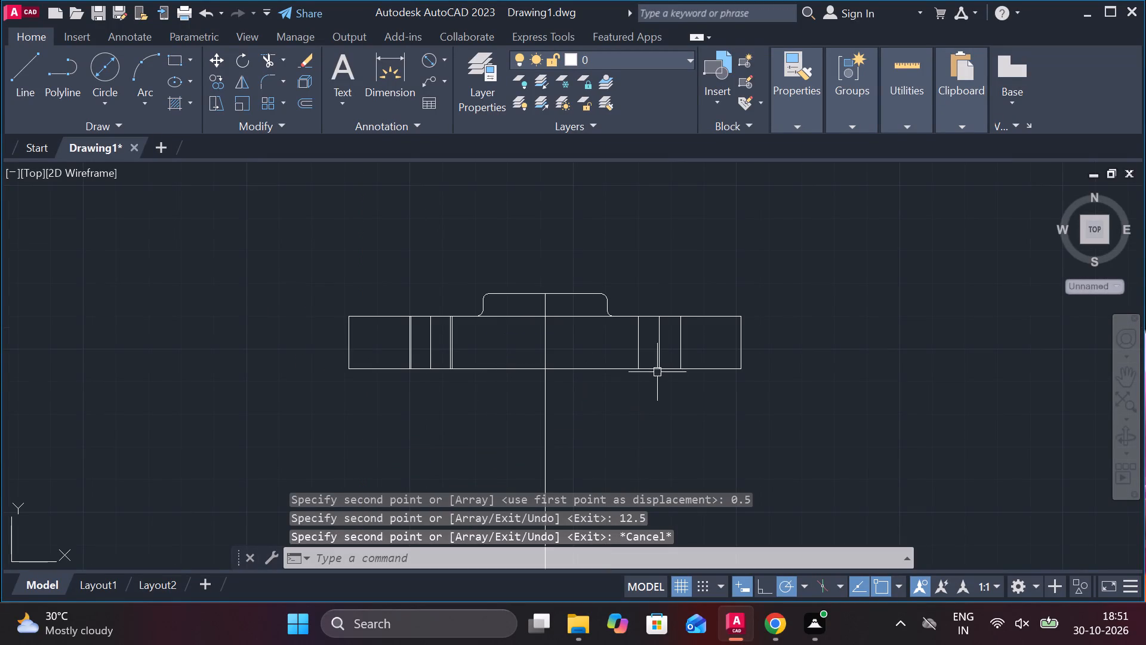
scroll(659, 359, up, 2)
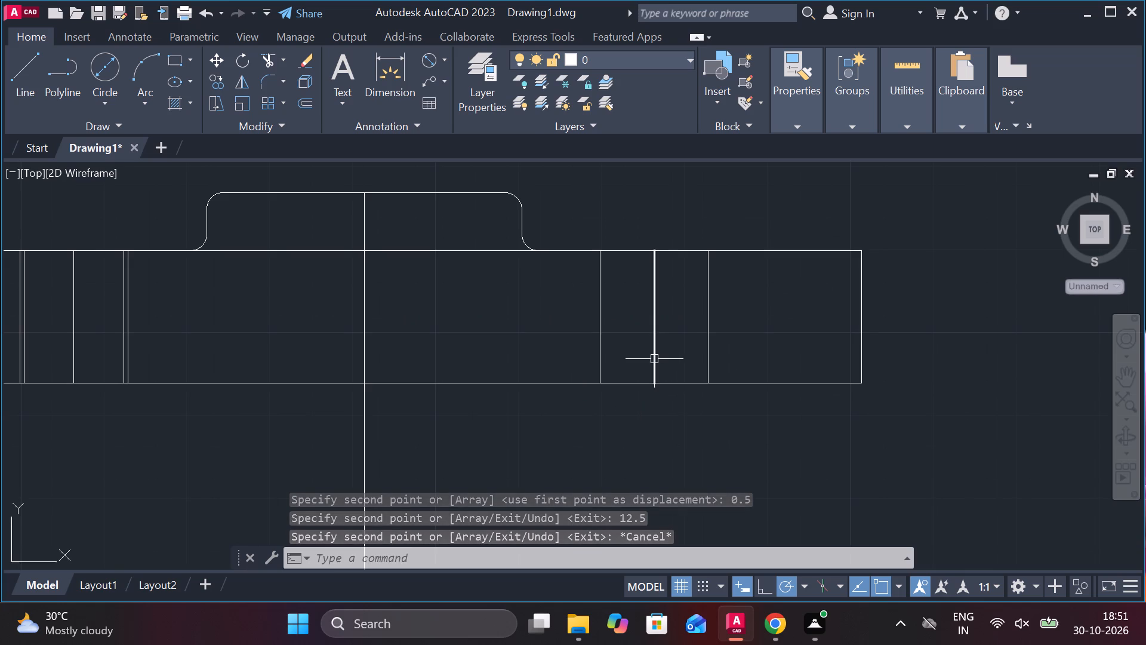
click(708, 316)
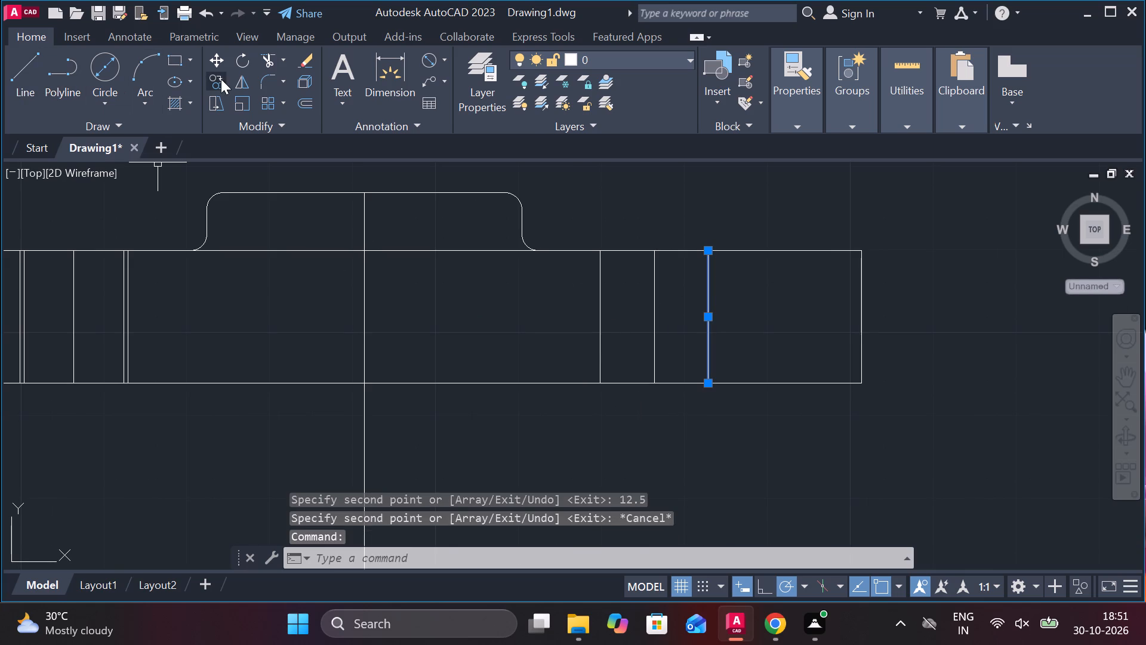
click(221, 79)
click(708, 316)
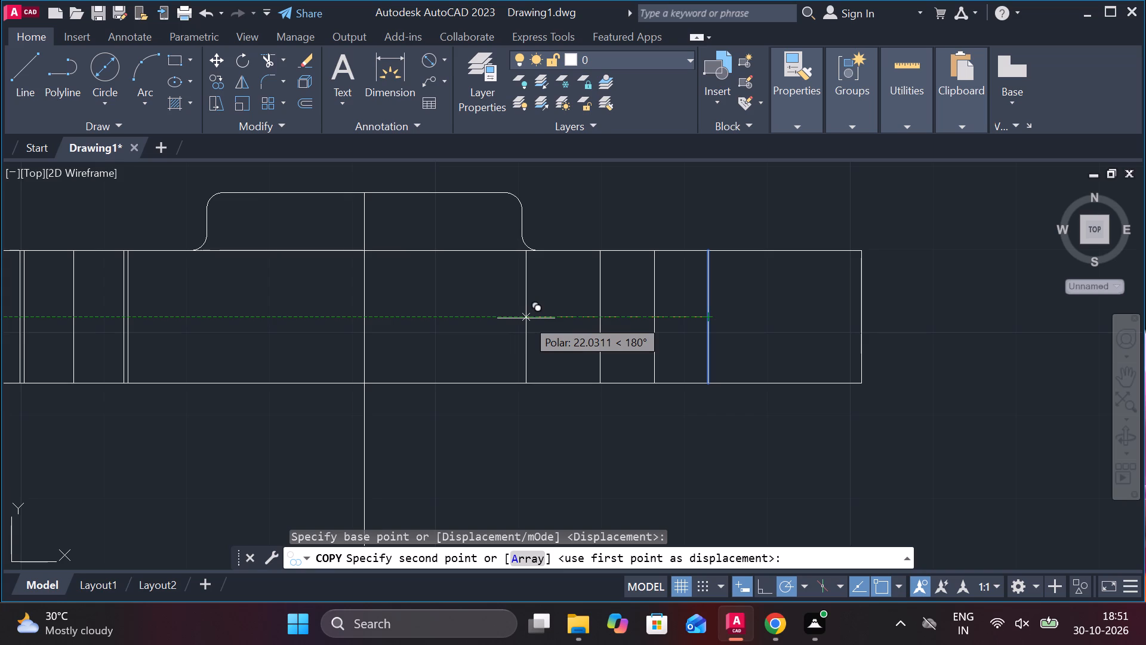
text(0.5)
key(Return)
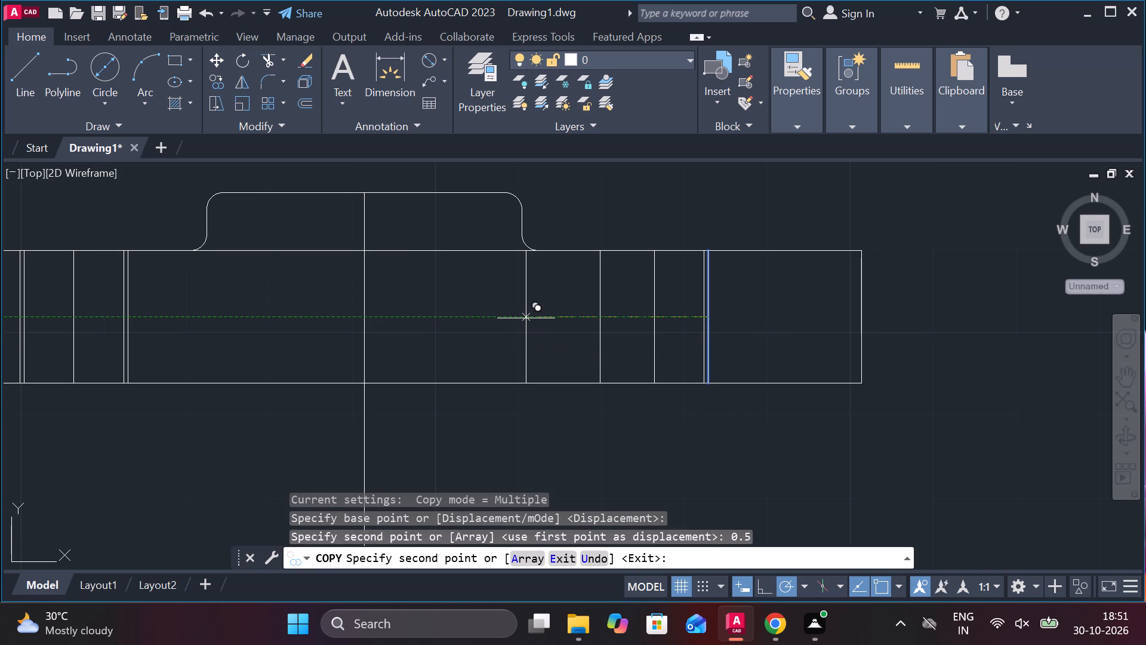
text(12)
text(.5)
key(Return)
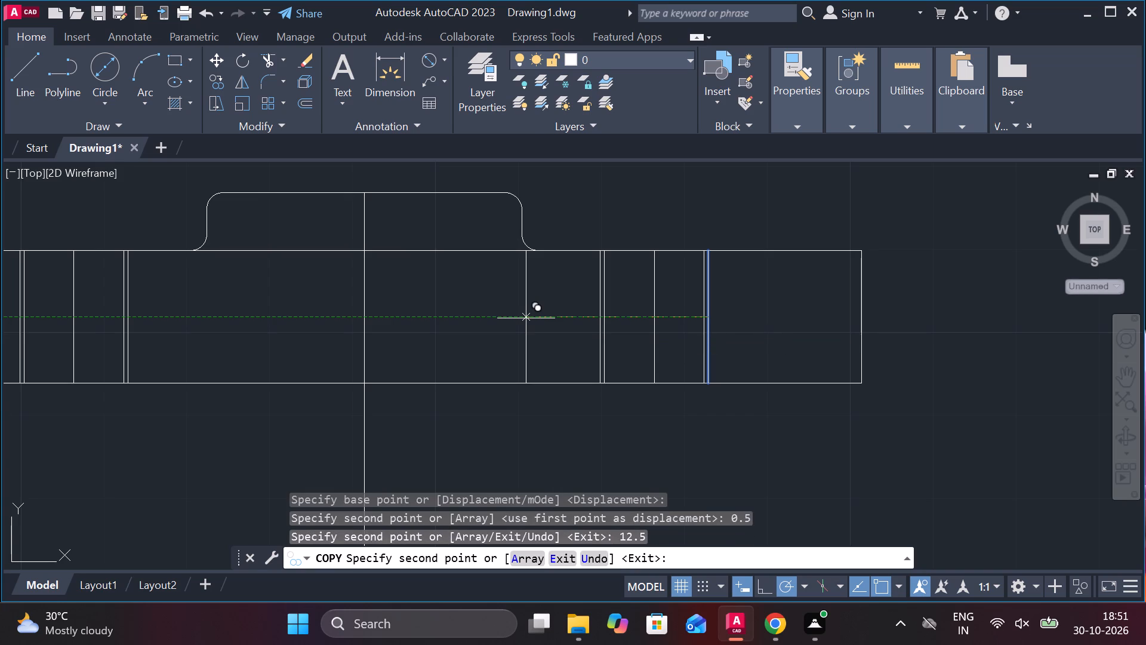
key(Escape)
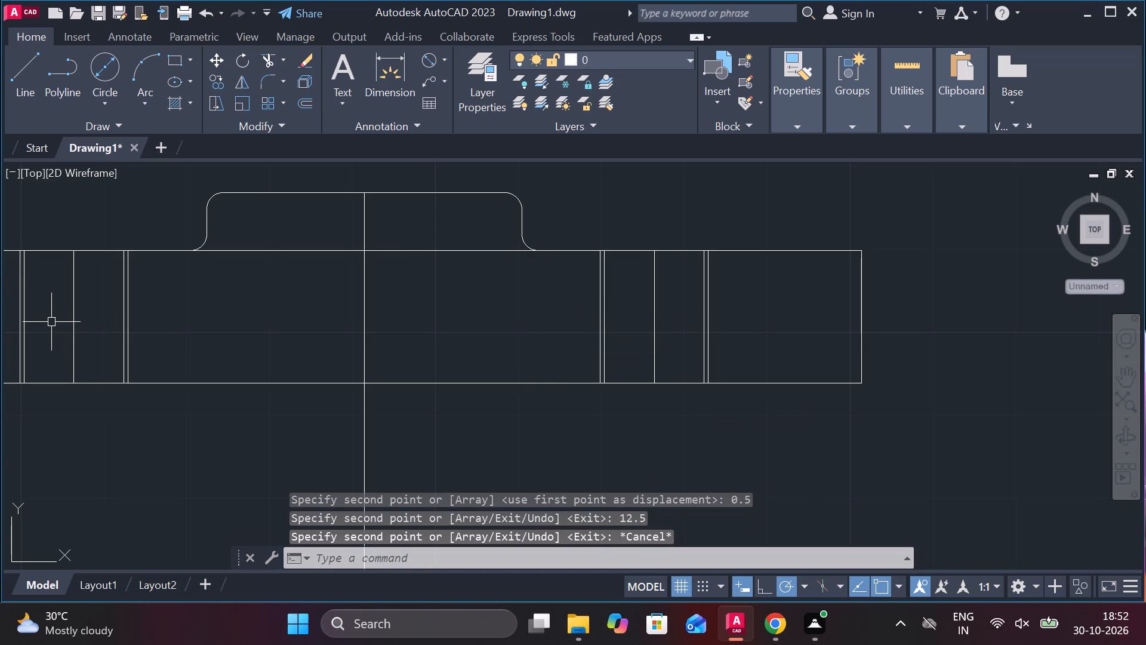
Stretch both ends of the left hole's centre line so it extends above the hub and well below the plate.
scroll(84, 319, down, 2)
click(82, 319)
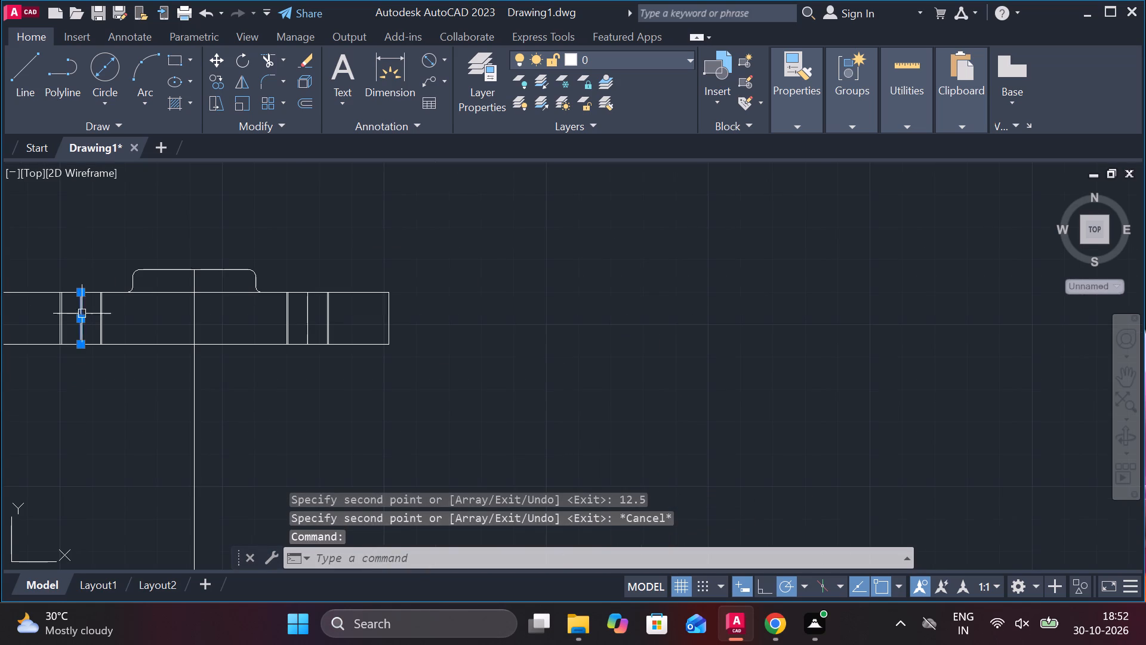
click(79, 290)
click(85, 251)
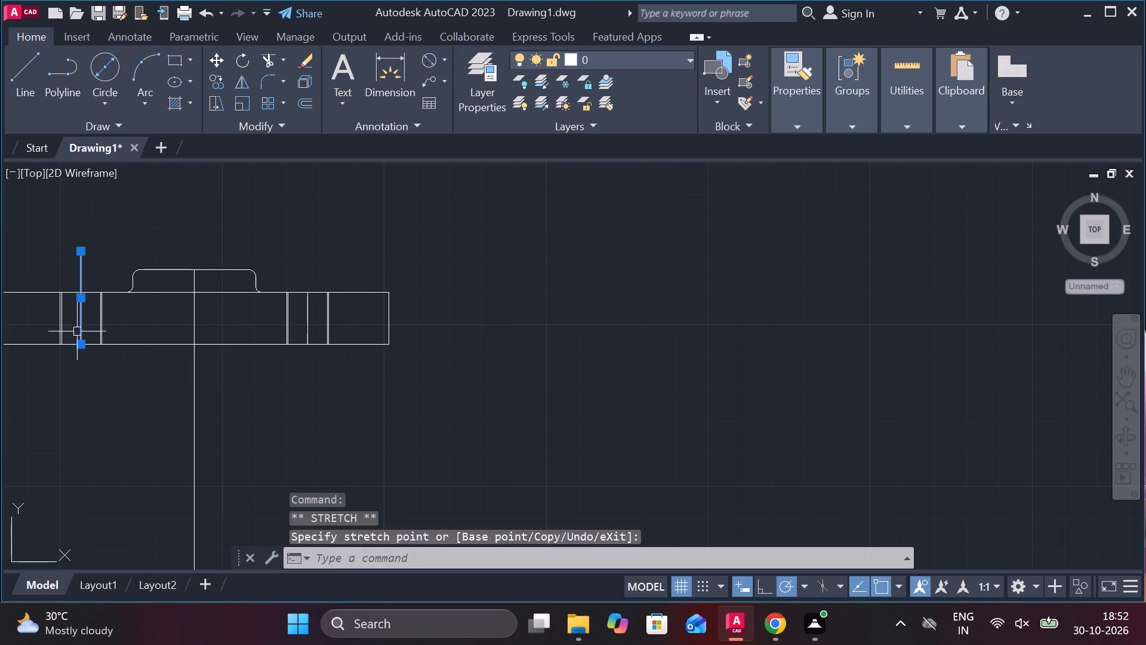
click(79, 345)
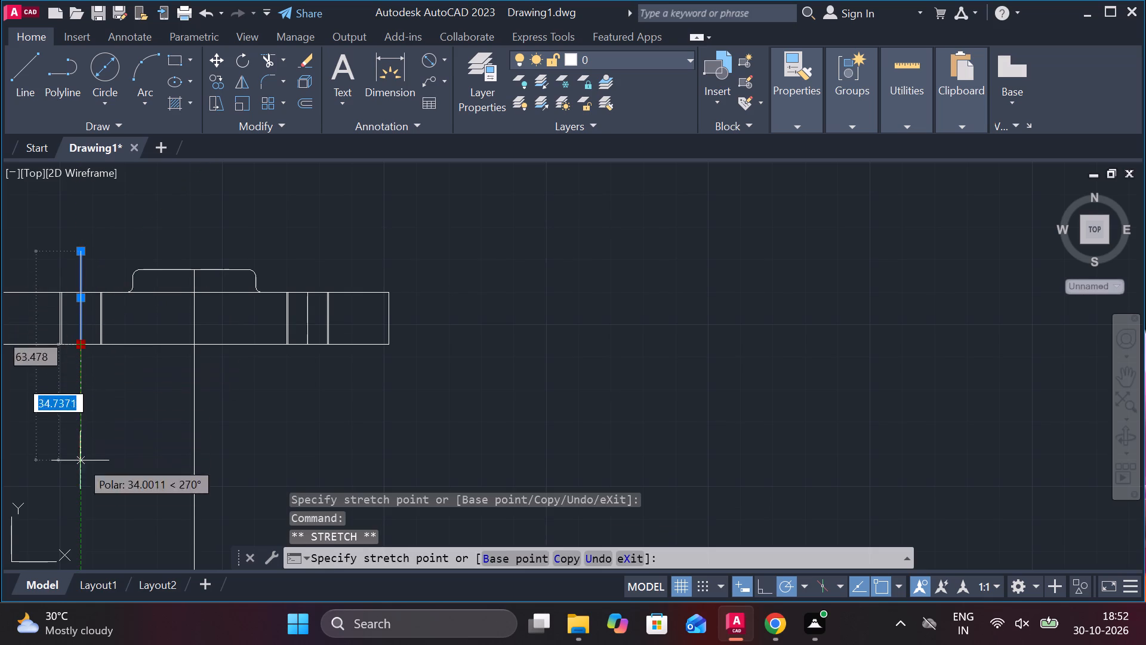
click(82, 541)
scroll(220, 407, down, 2)
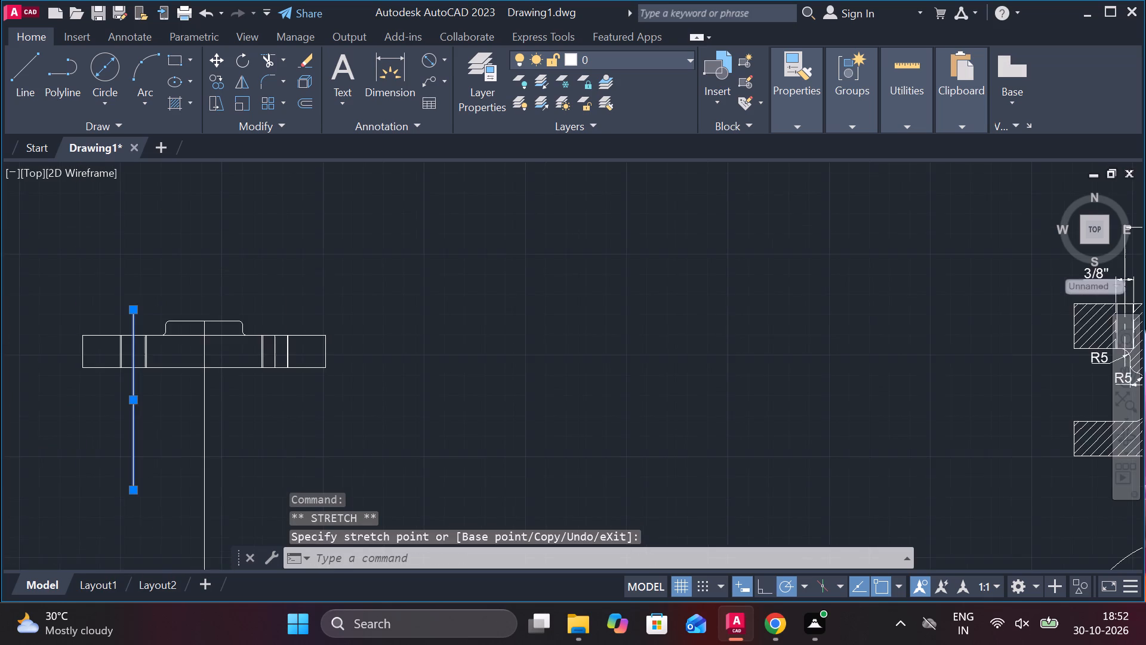
Stretch the right hole's centre line up to about hub-top height and down level with the left centre line's lower end.
scroll(257, 371, up, 3)
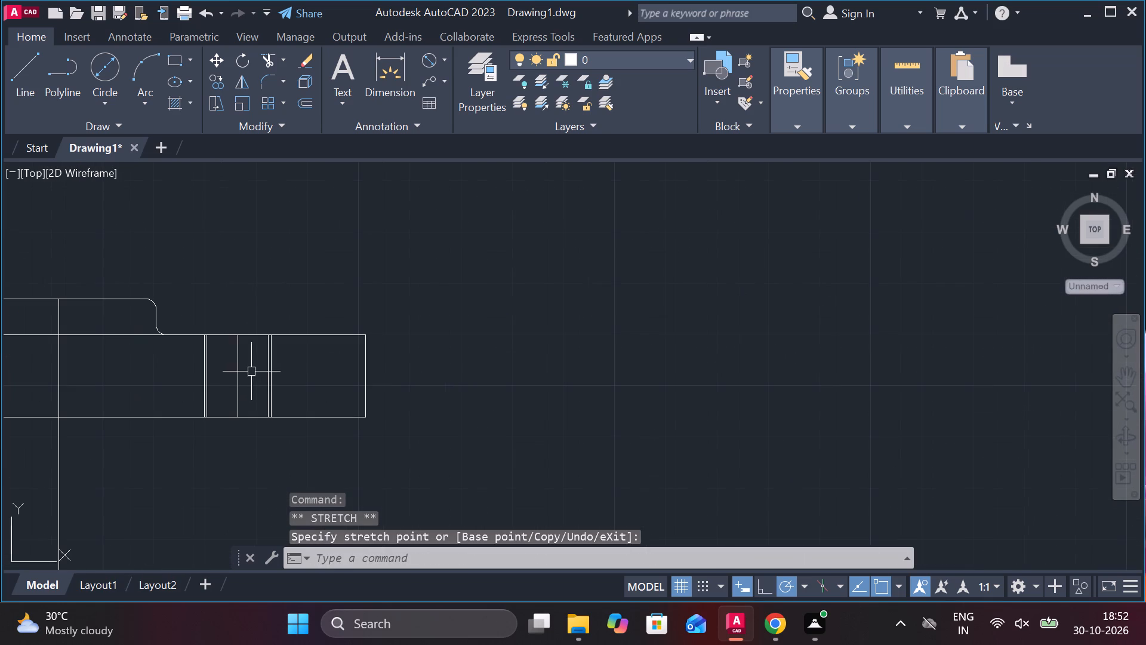
click(241, 372)
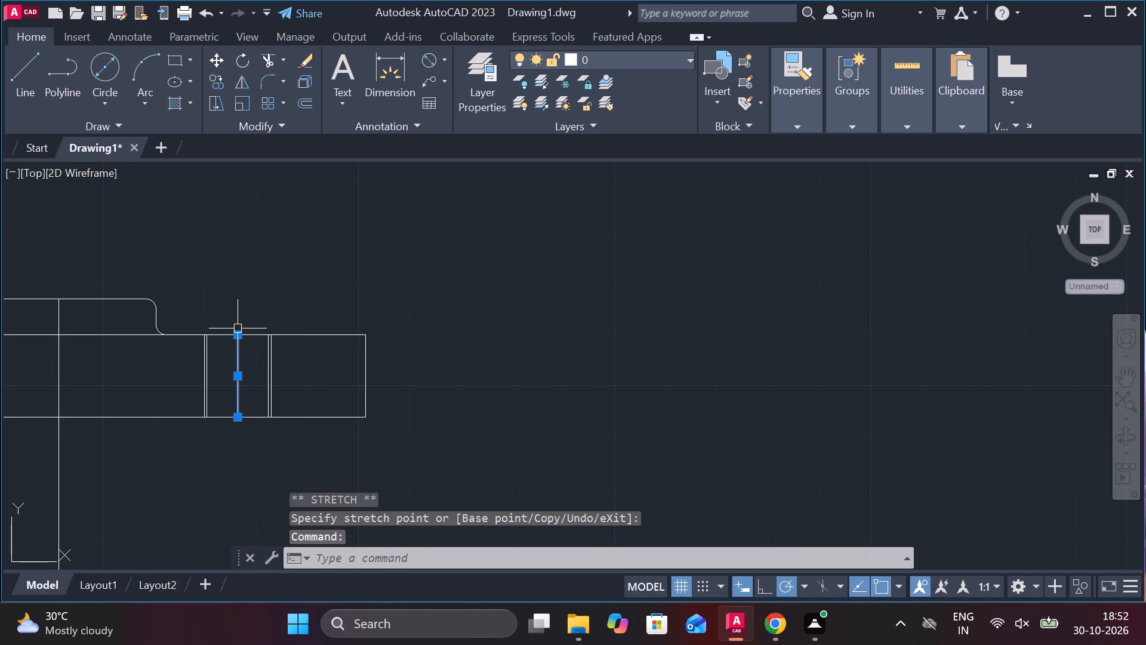
click(239, 335)
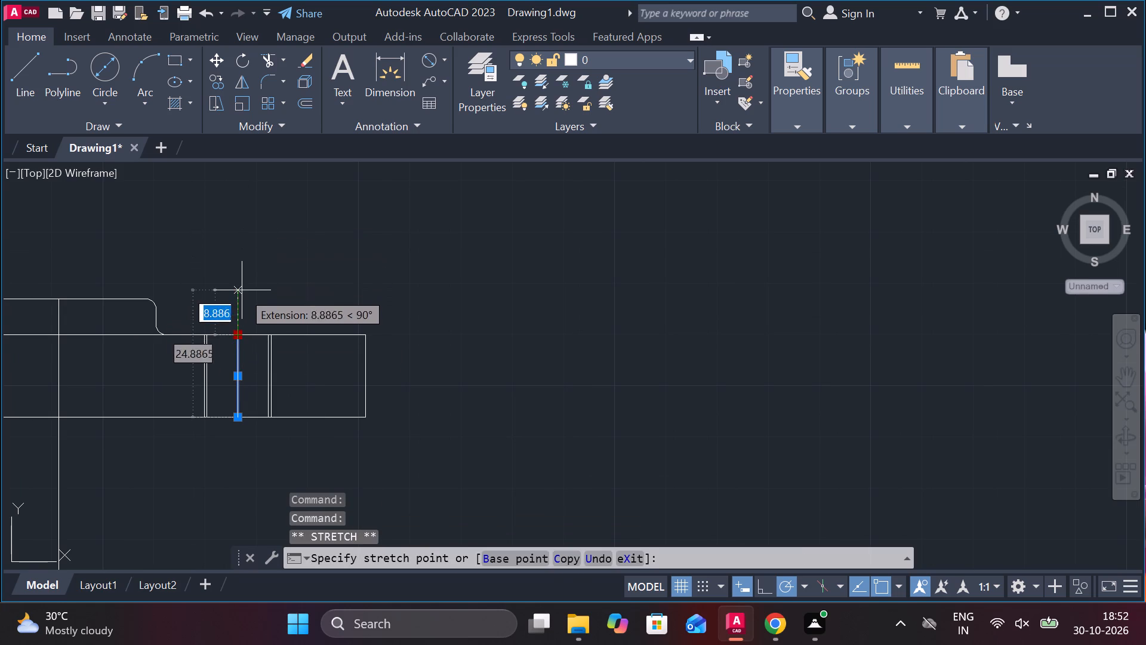
click(242, 298)
click(238, 413)
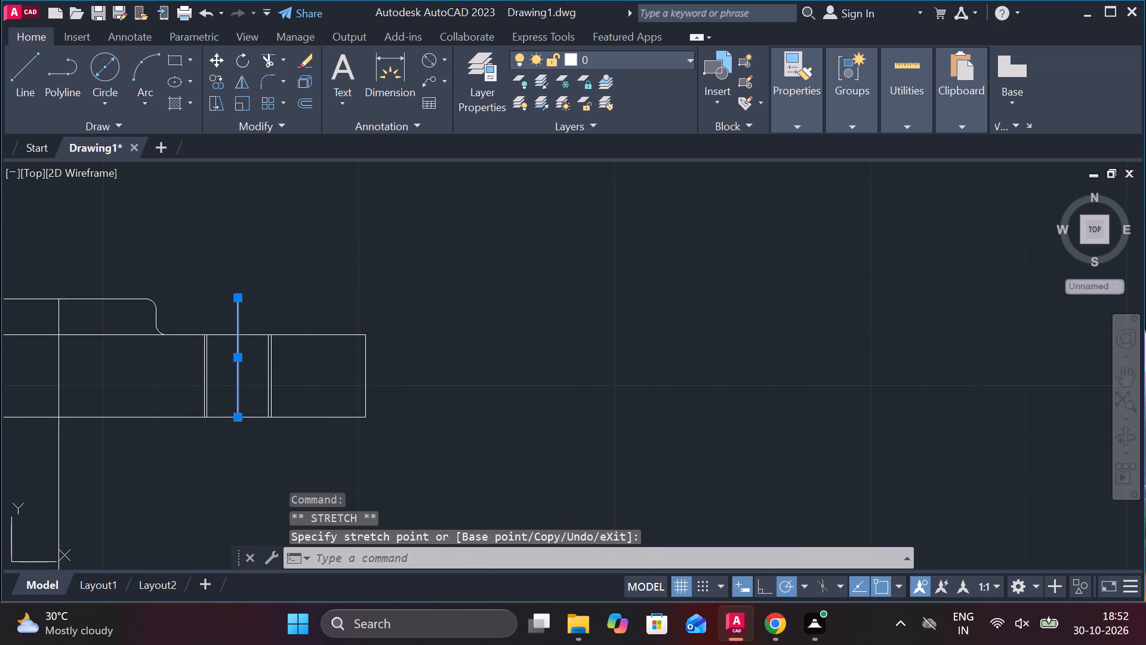
scroll(239, 489, down, 3)
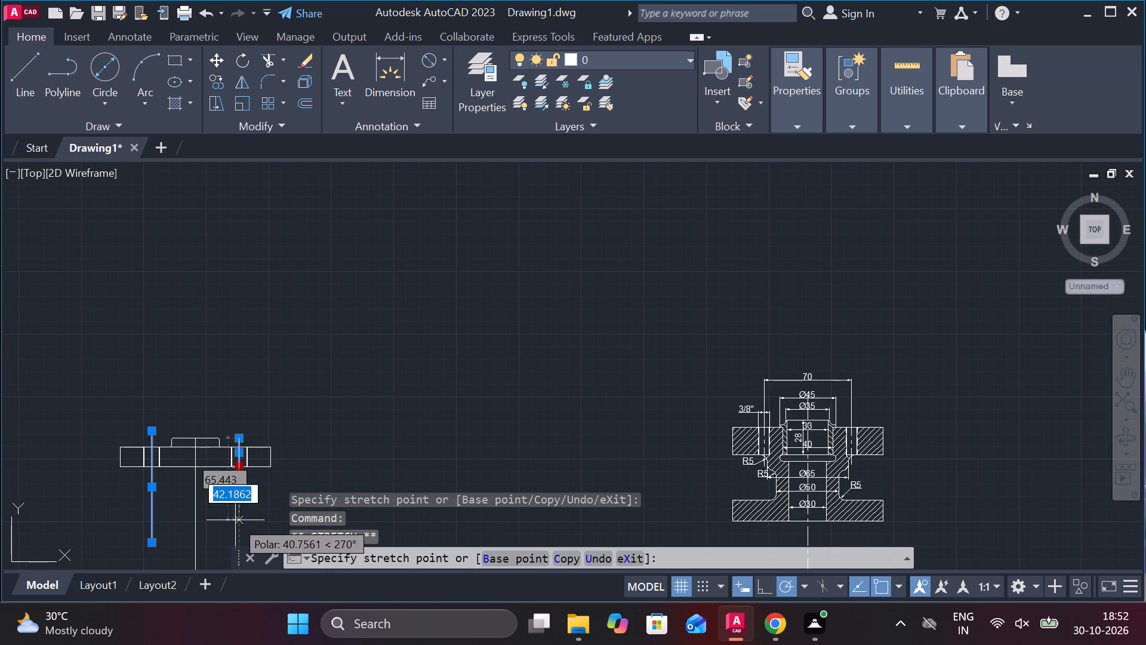
click(235, 556)
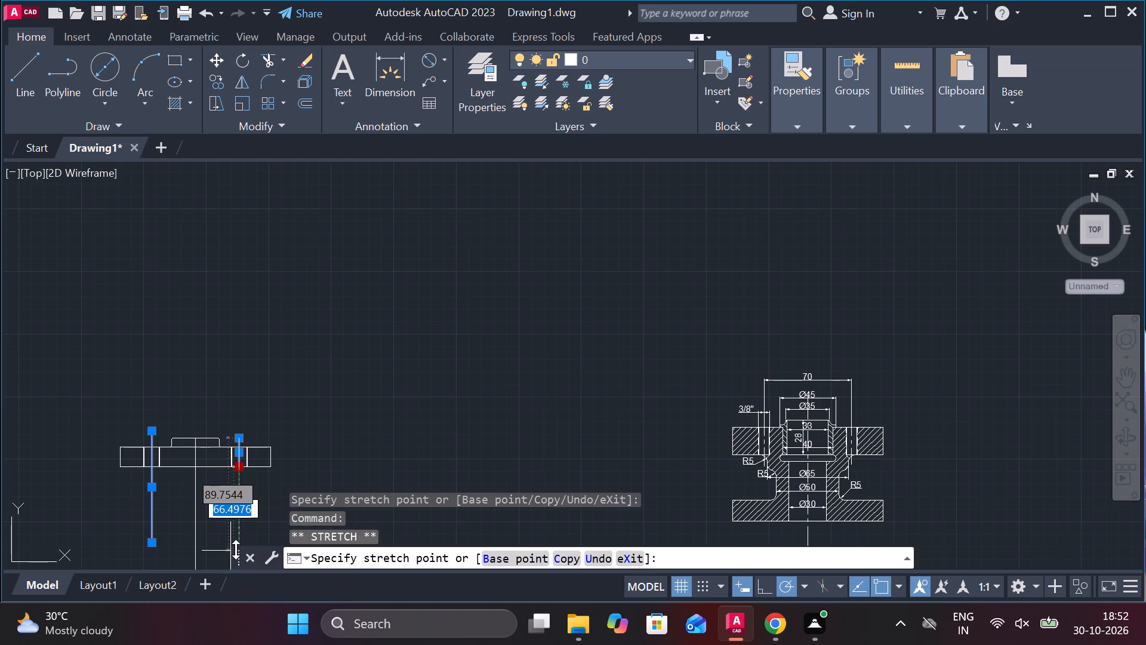
scroll(292, 403, down, 2)
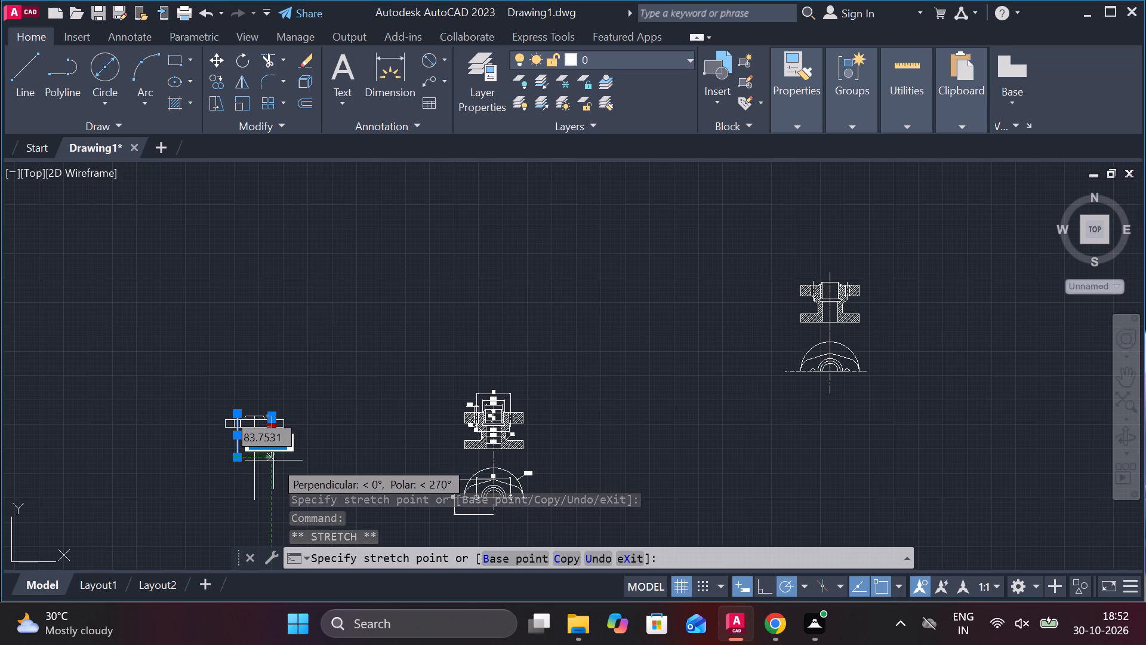
click(273, 460)
scroll(249, 413, up, 3)
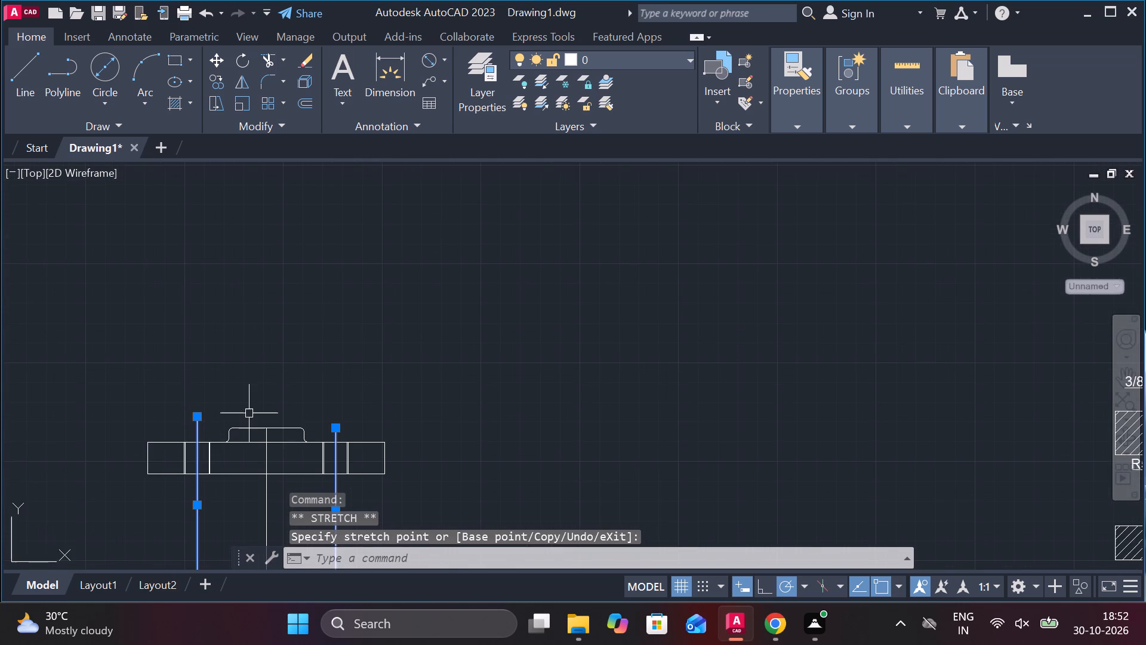
key(Escape)
Stretch the upper end of the right hole's centre line up to the height of the left centre line's upper end.
scroll(276, 374, down, 2)
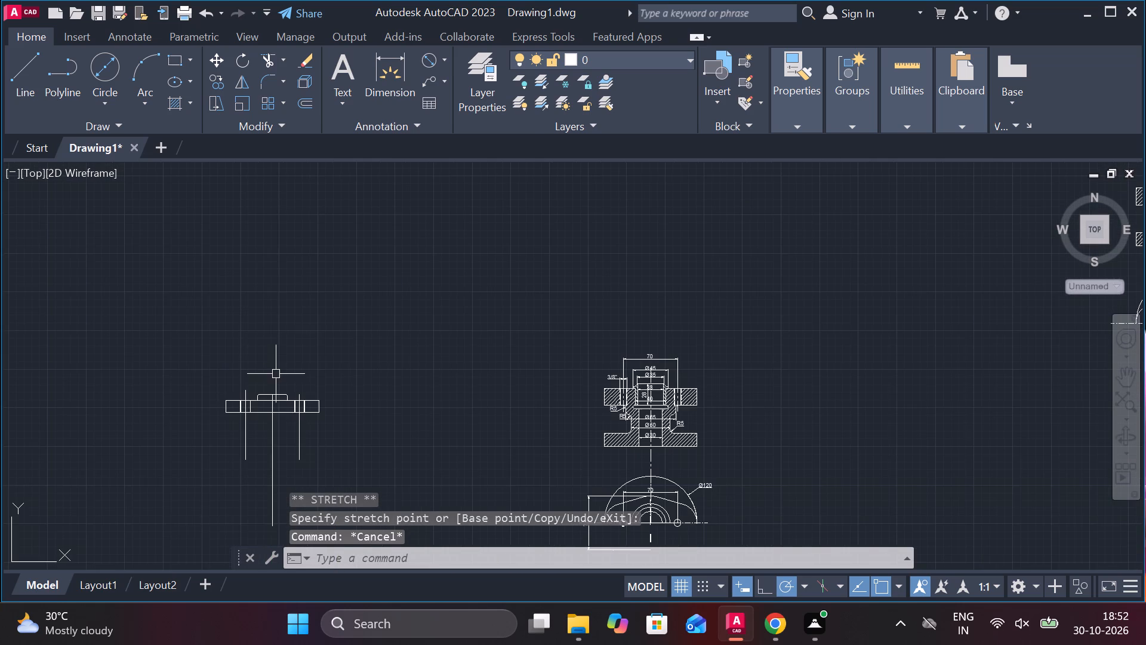
scroll(270, 422, up, 3)
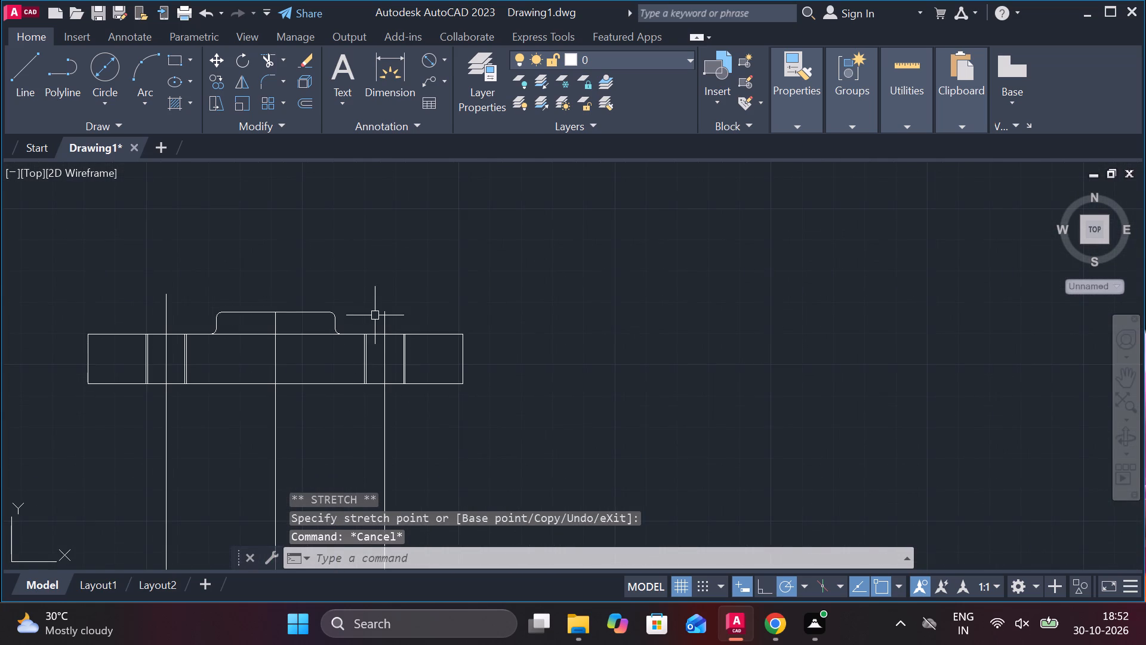
click(387, 323)
click(388, 312)
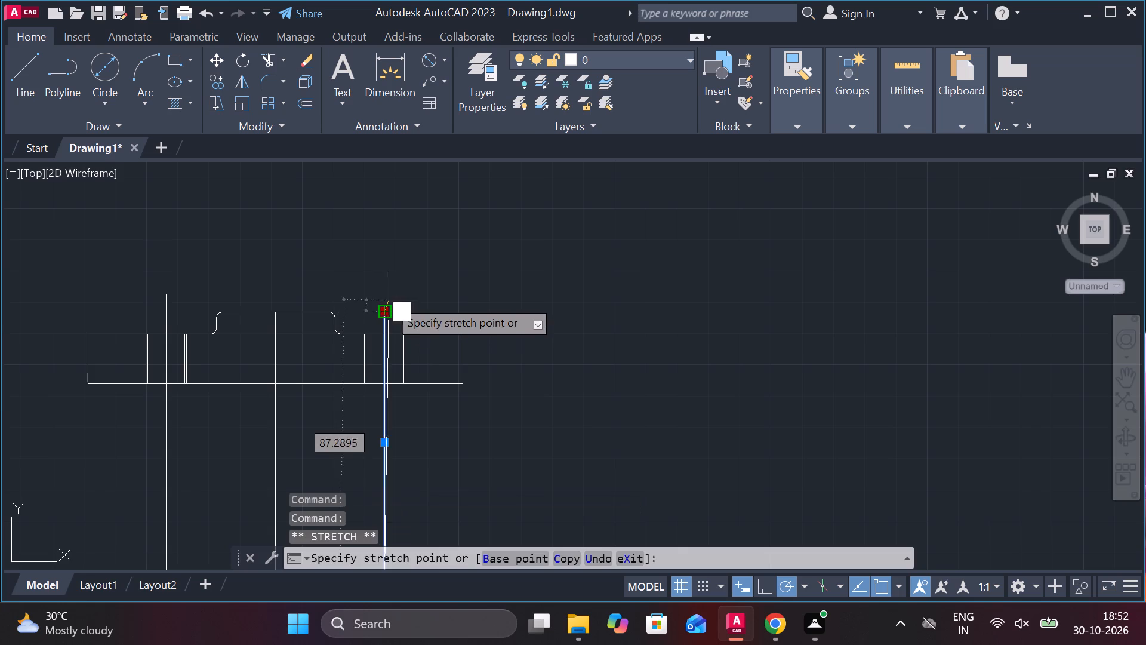
click(383, 294)
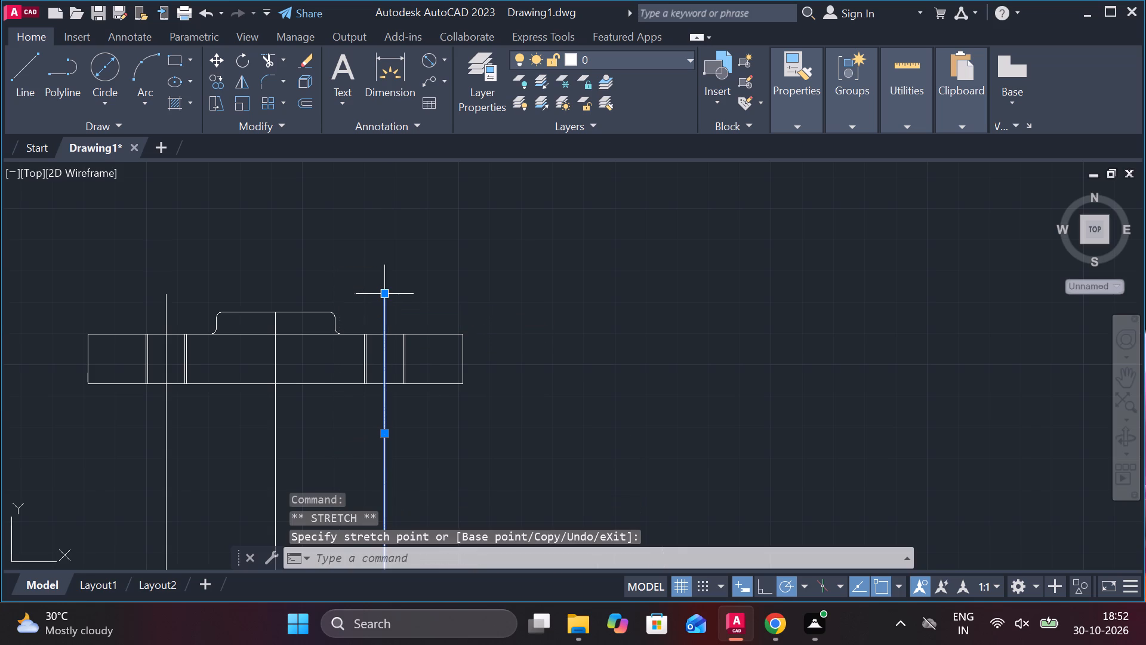
key(Escape)
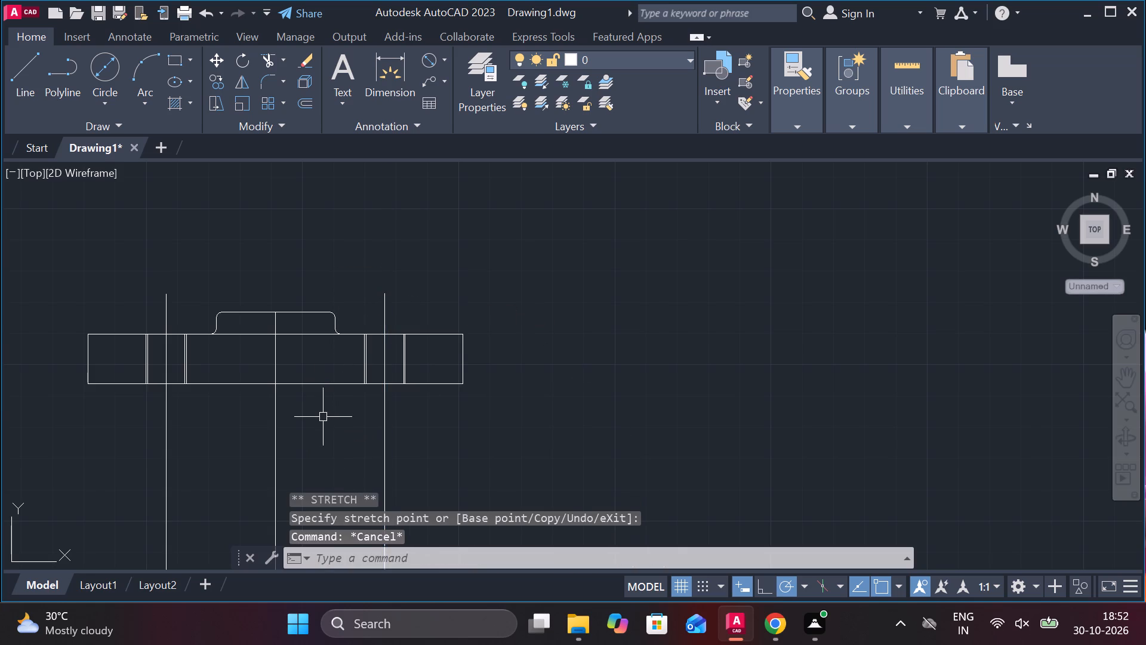
Draw a horizontal line about 272 units long below the plate, crossing the central axis at the hole centre lines' lower ends.
scroll(295, 406, down, 2)
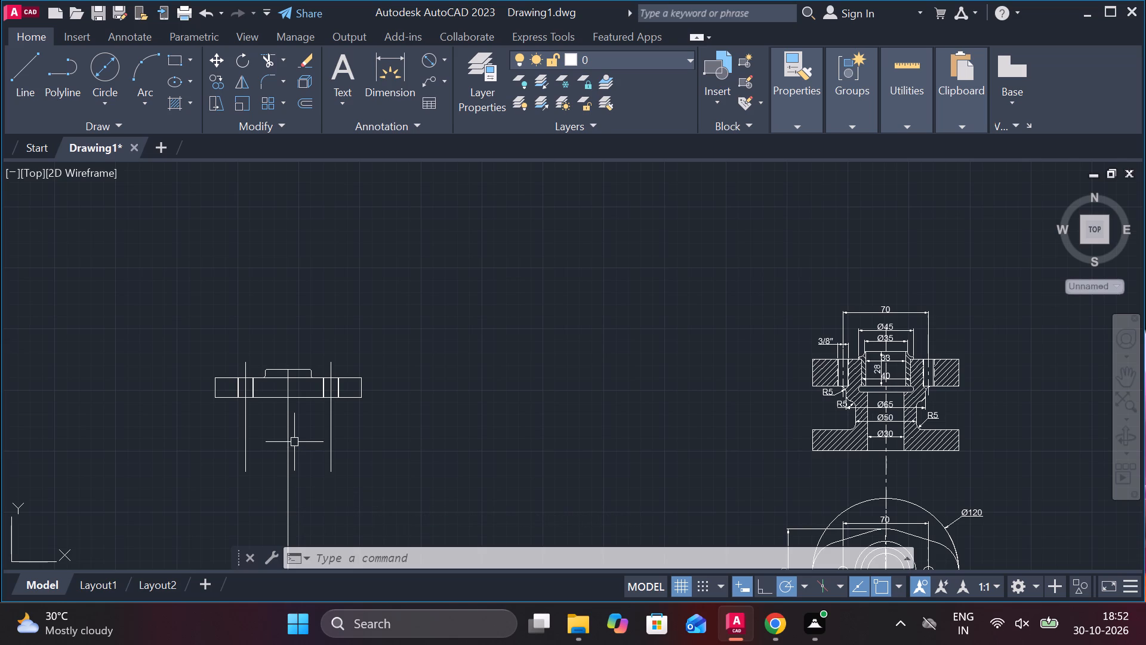
click(106, 76)
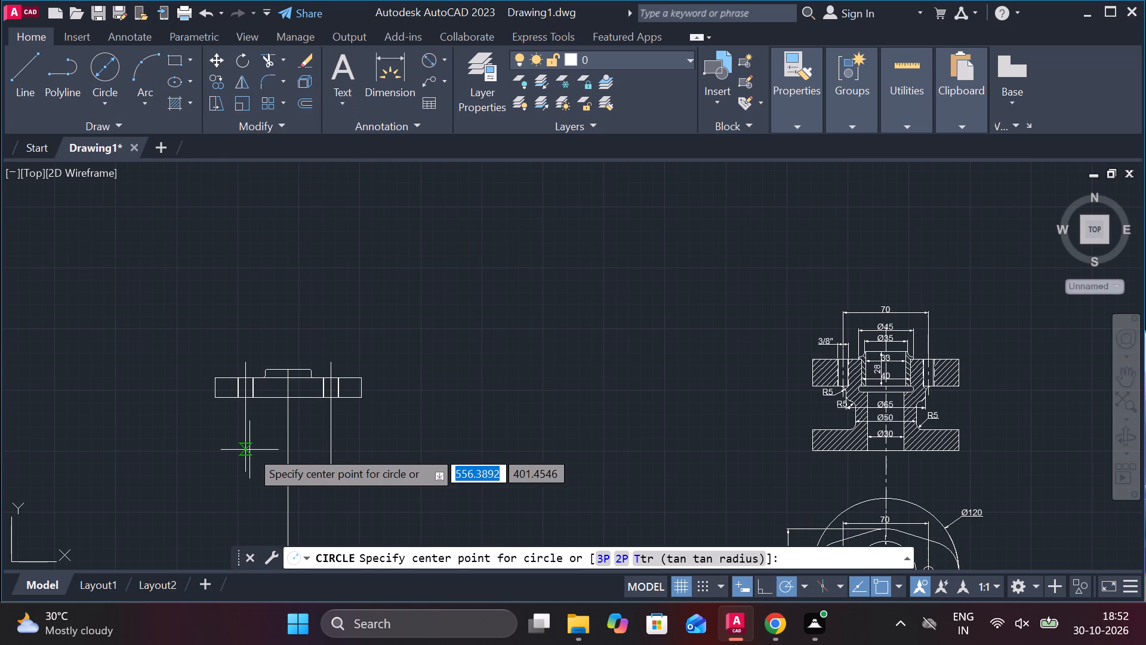
key(Escape)
click(20, 85)
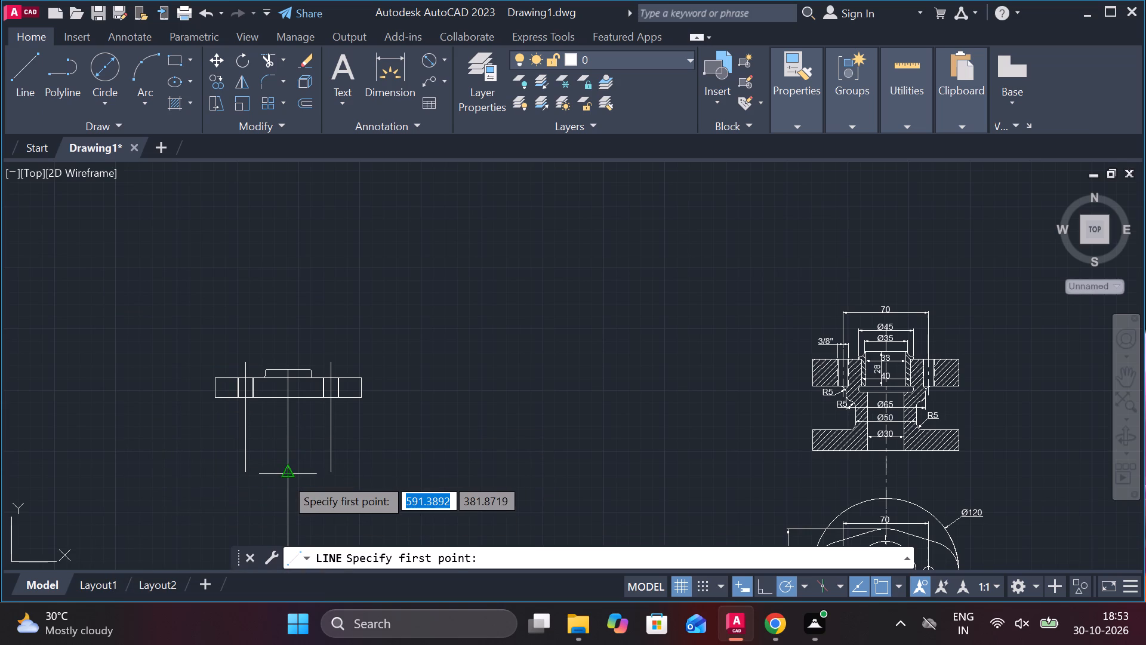
click(134, 471)
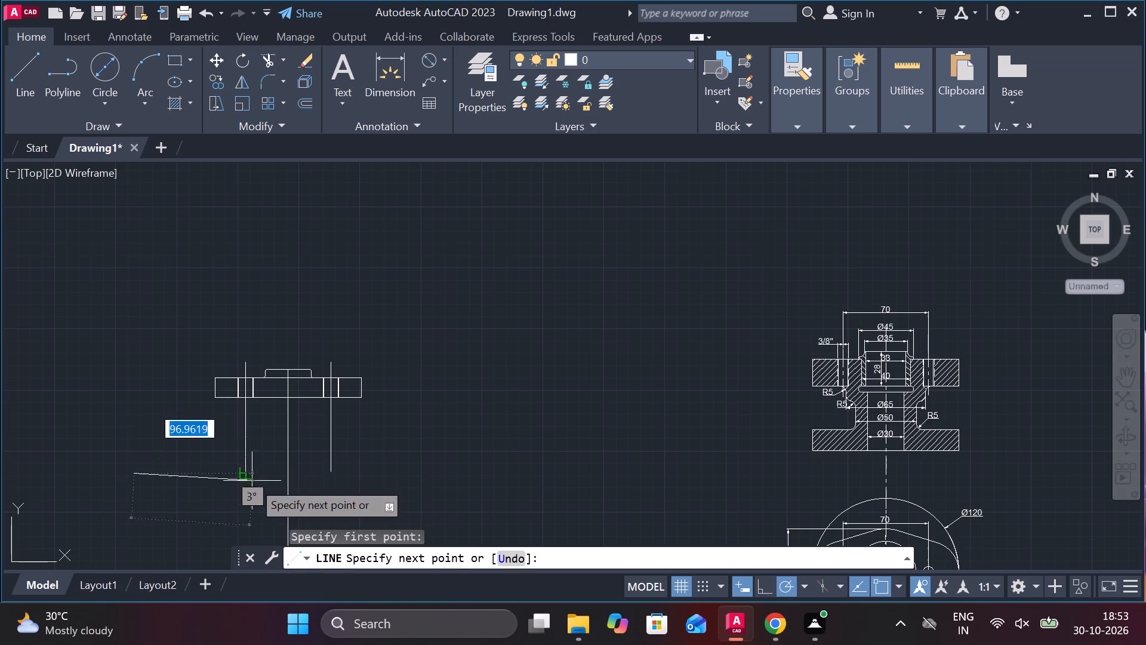
click(468, 473)
key(Escape)
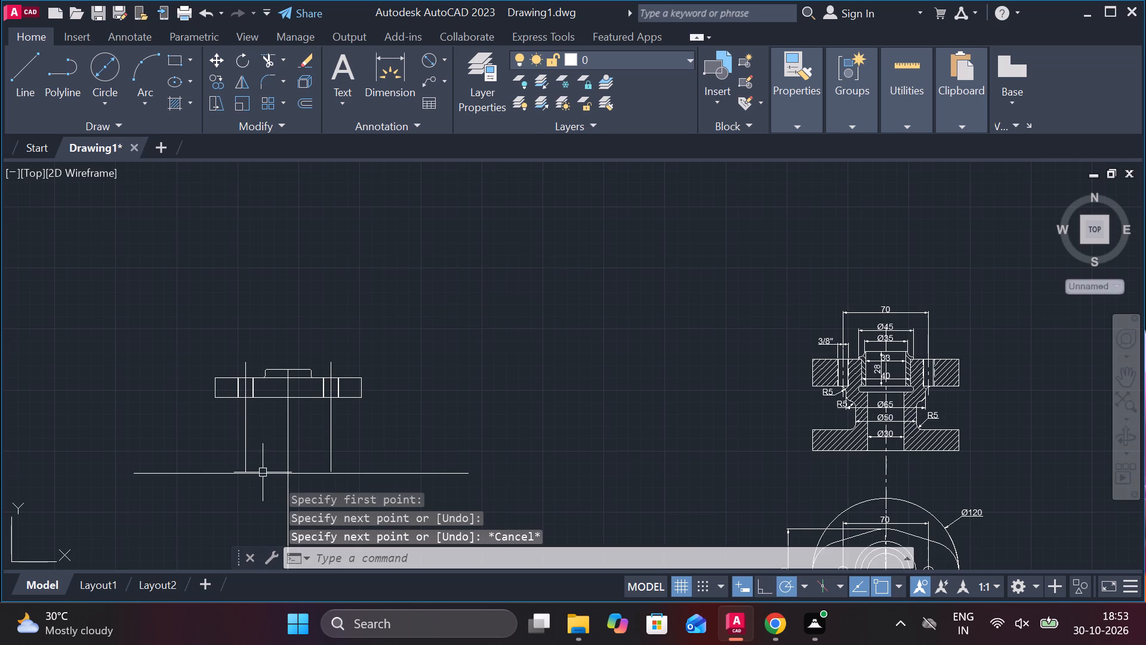
Draw a 38-diameter circle centred where the new horizontal line crosses the flange's central axis.
click(109, 67)
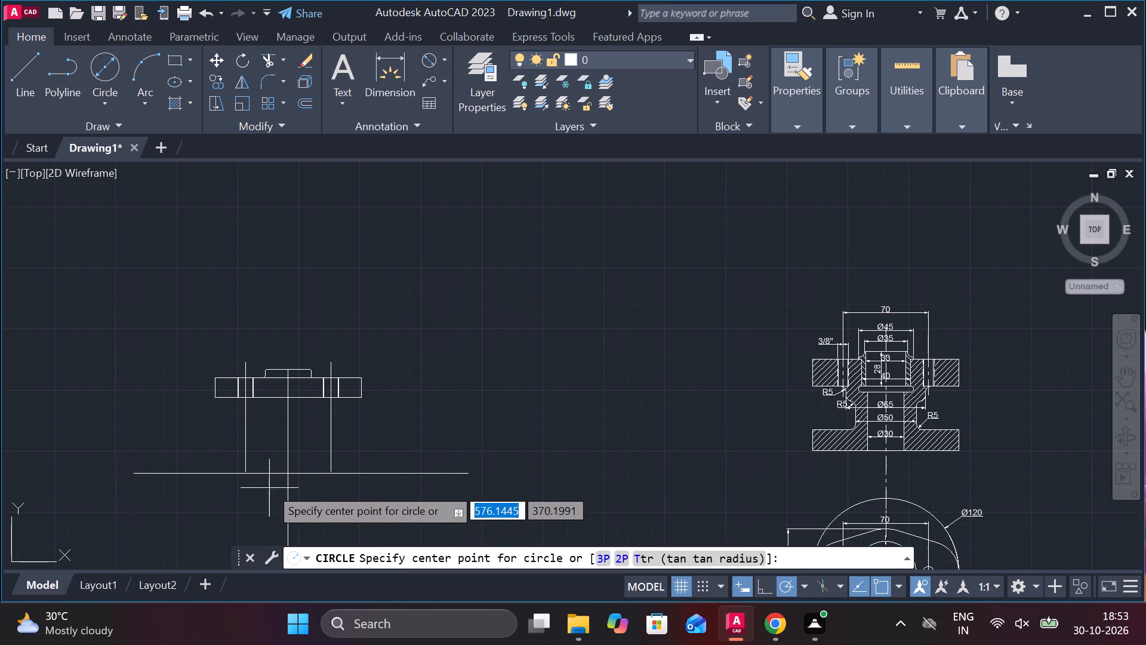
click(291, 475)
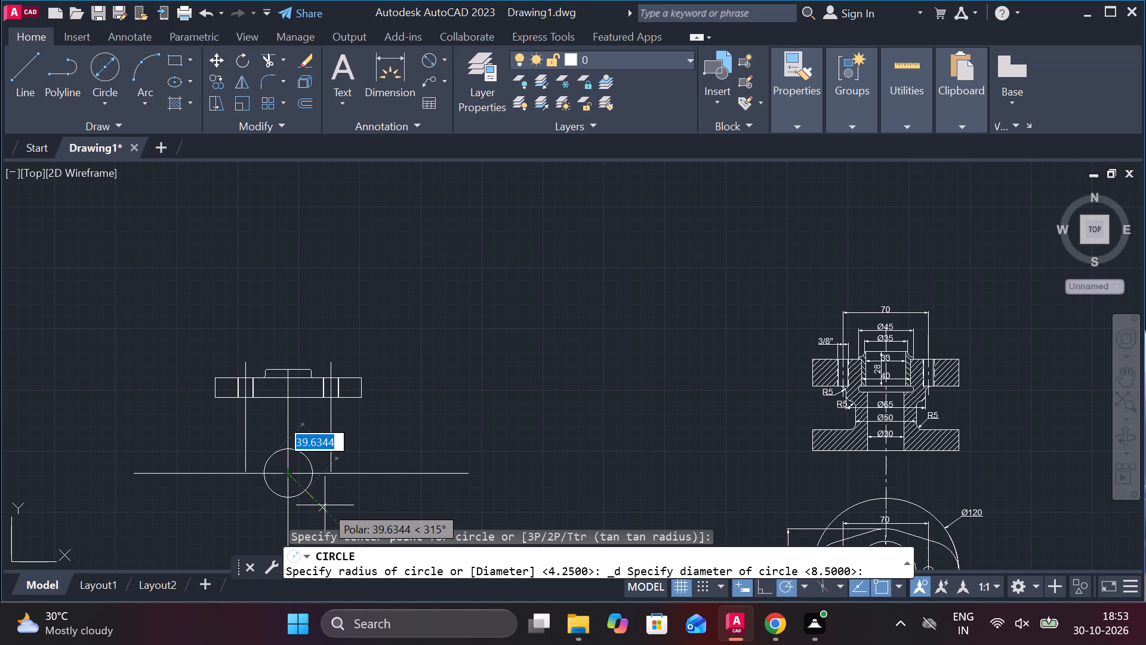
key(3)
key(8)
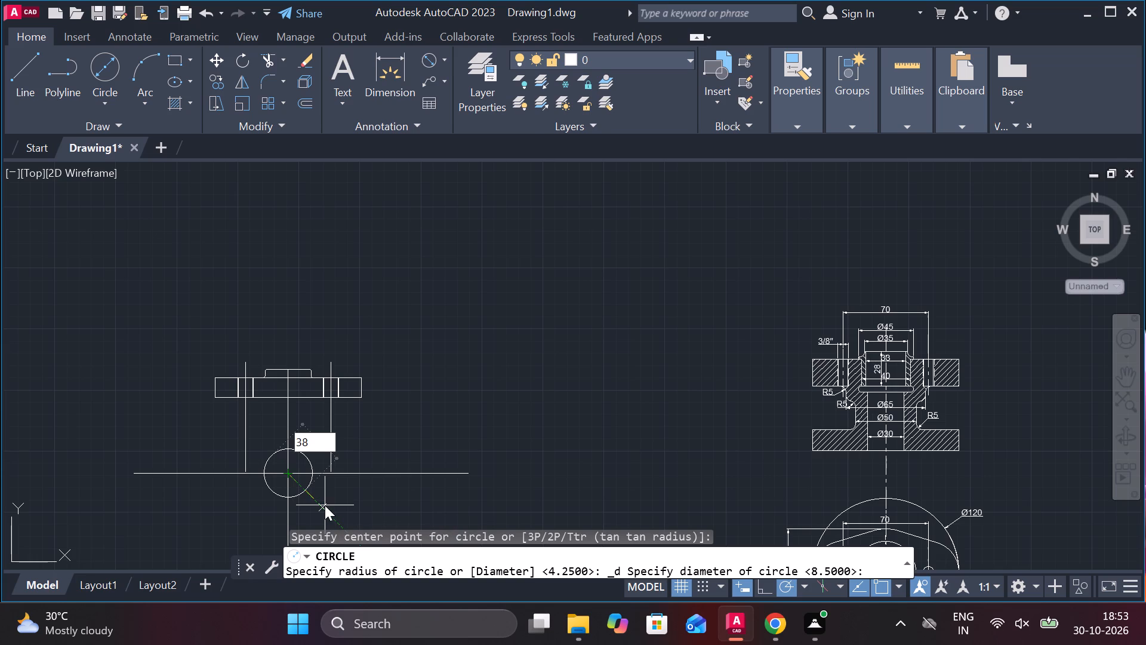
key(Return)
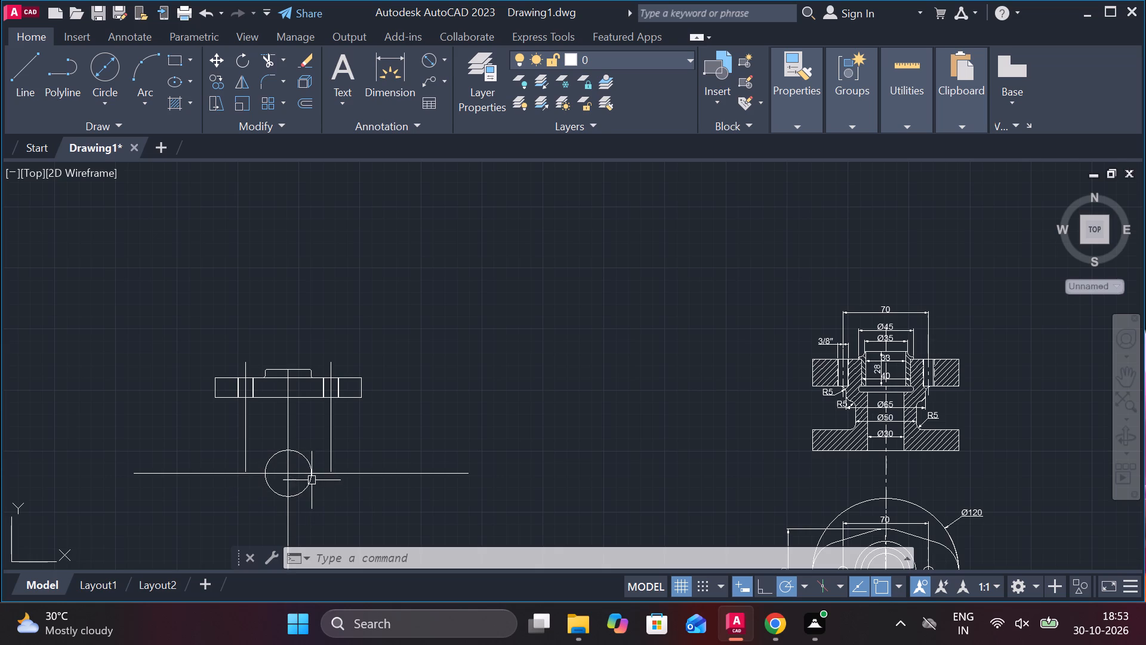
Draw a 23-unit vertical line on the flange's central axis from the plate's bottom edge up to the hub's top edge.
scroll(278, 418, up, 2)
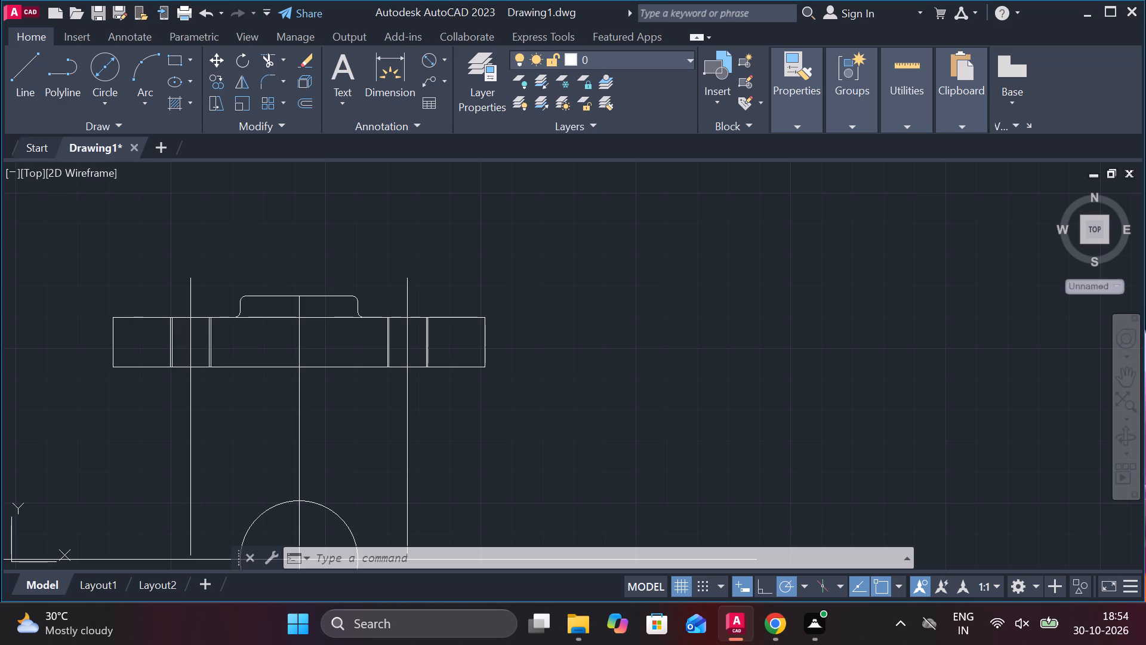
click(23, 76)
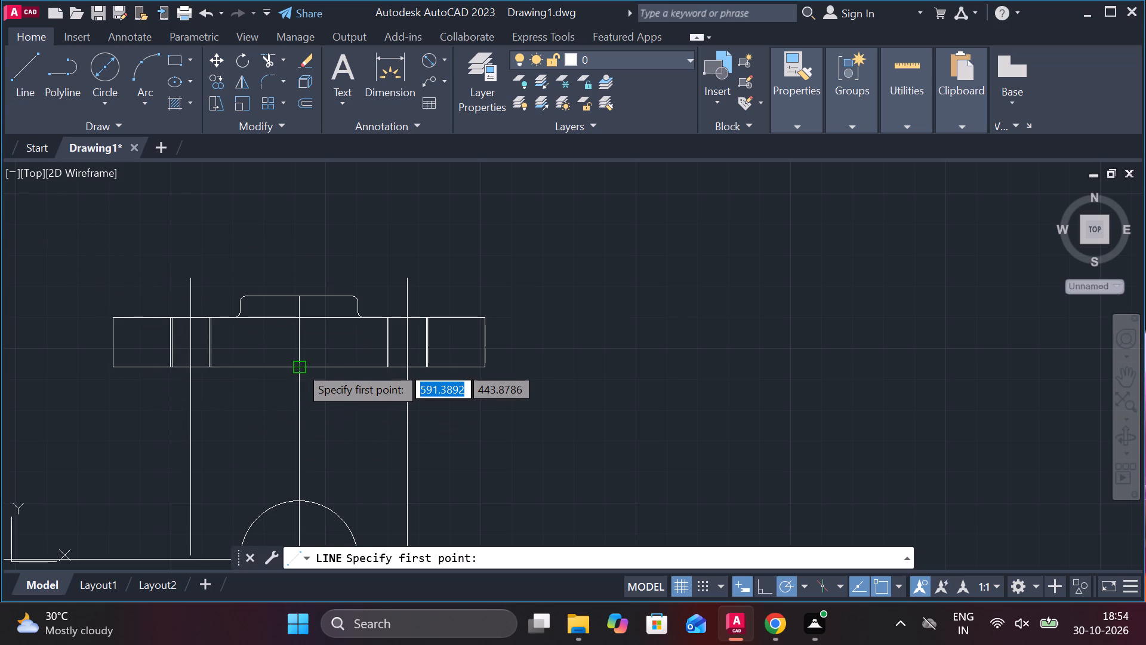
click(299, 365)
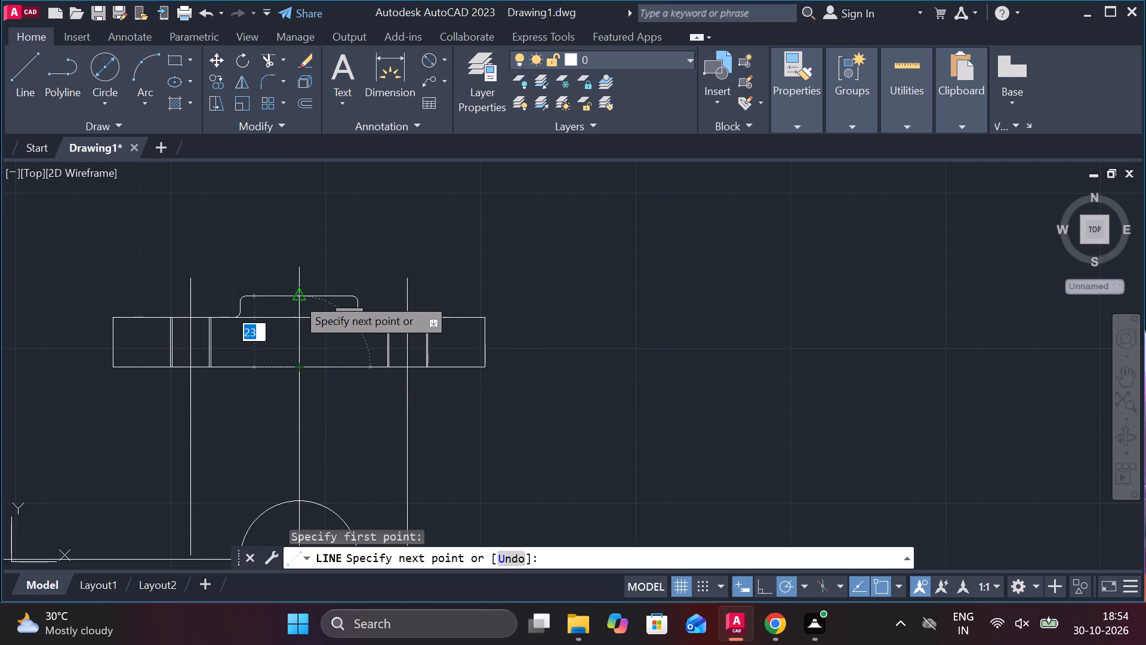
click(297, 296)
key(Escape)
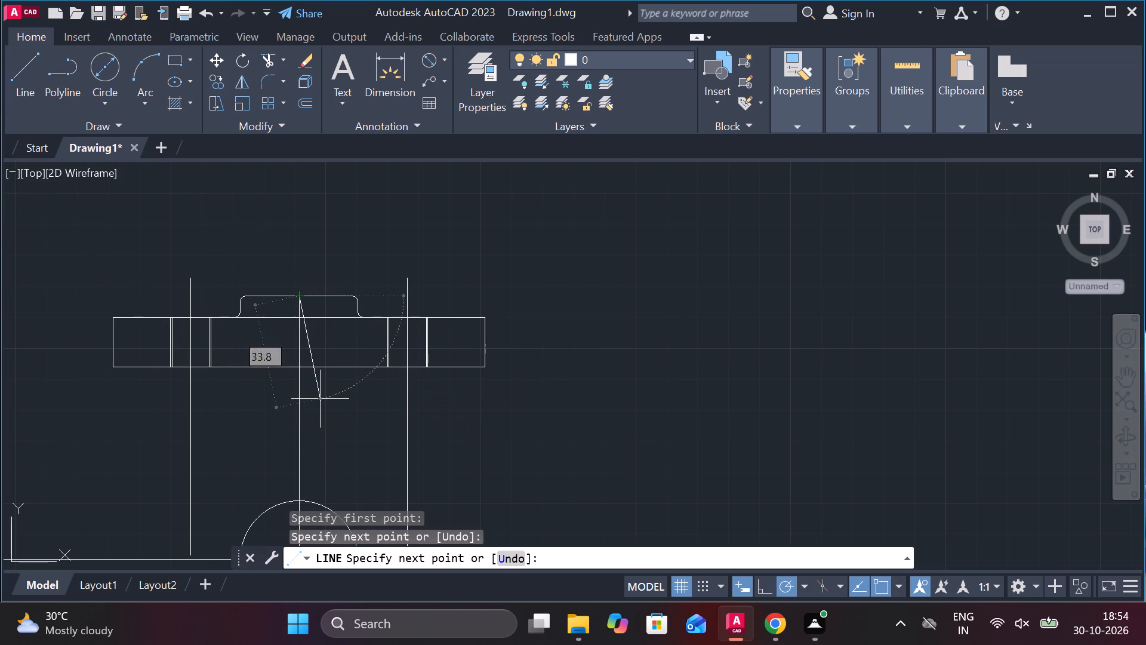
Copy the short central line 11.1 to each side of the axis as the bore edges.
click(300, 334)
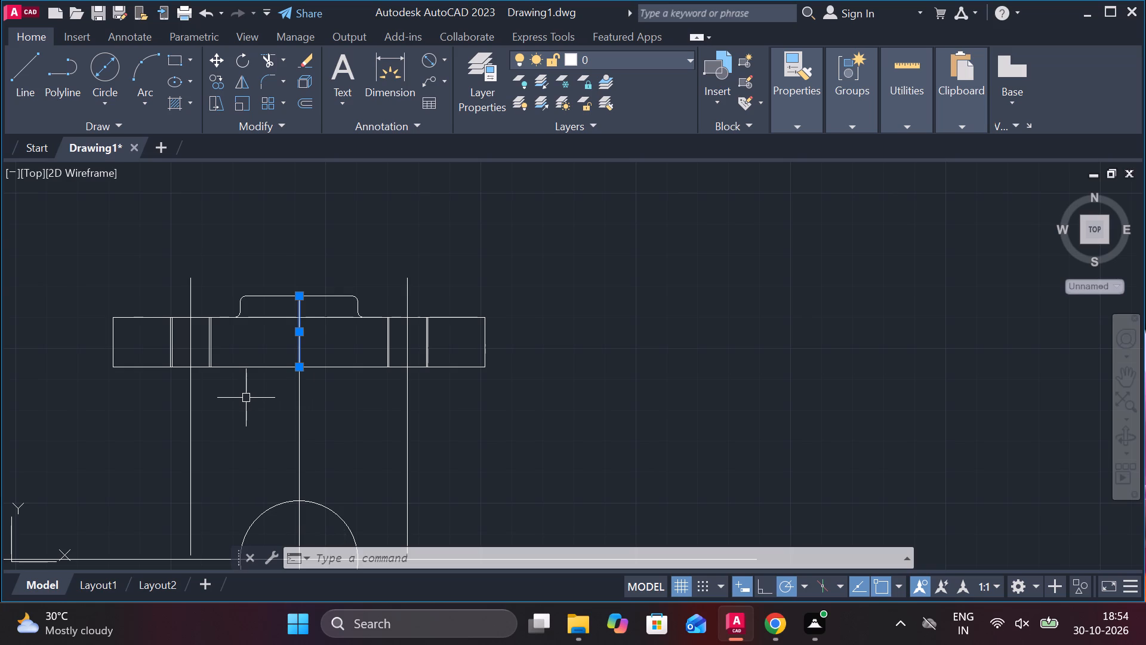
click(211, 79)
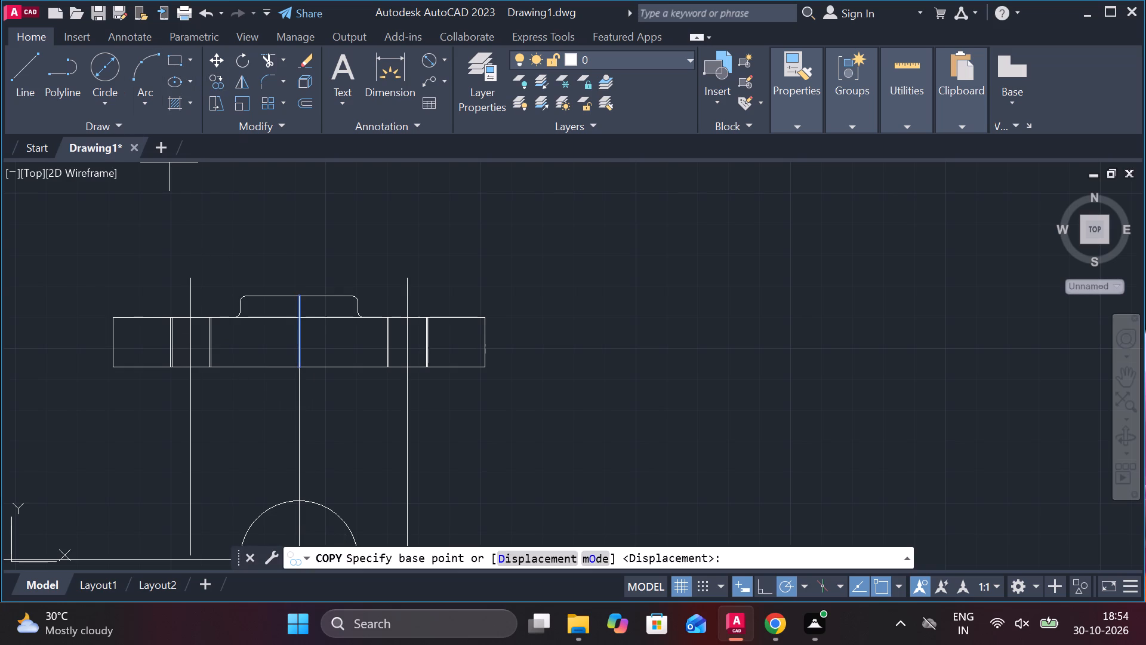
click(298, 335)
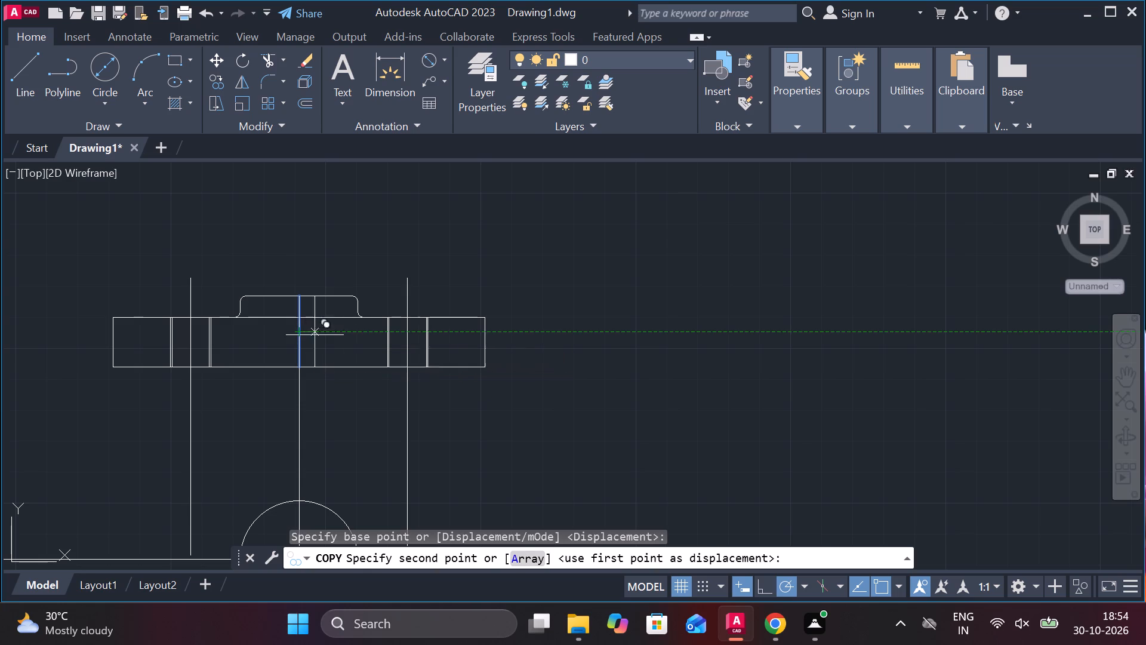
text(11)
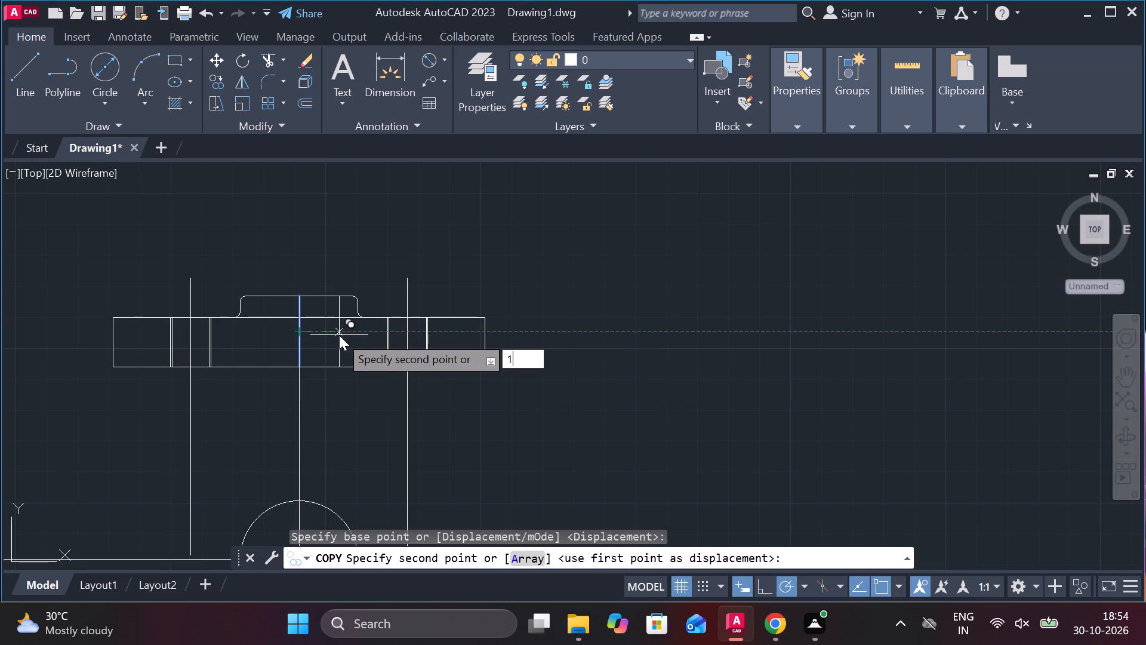
text(.1)
key(Return)
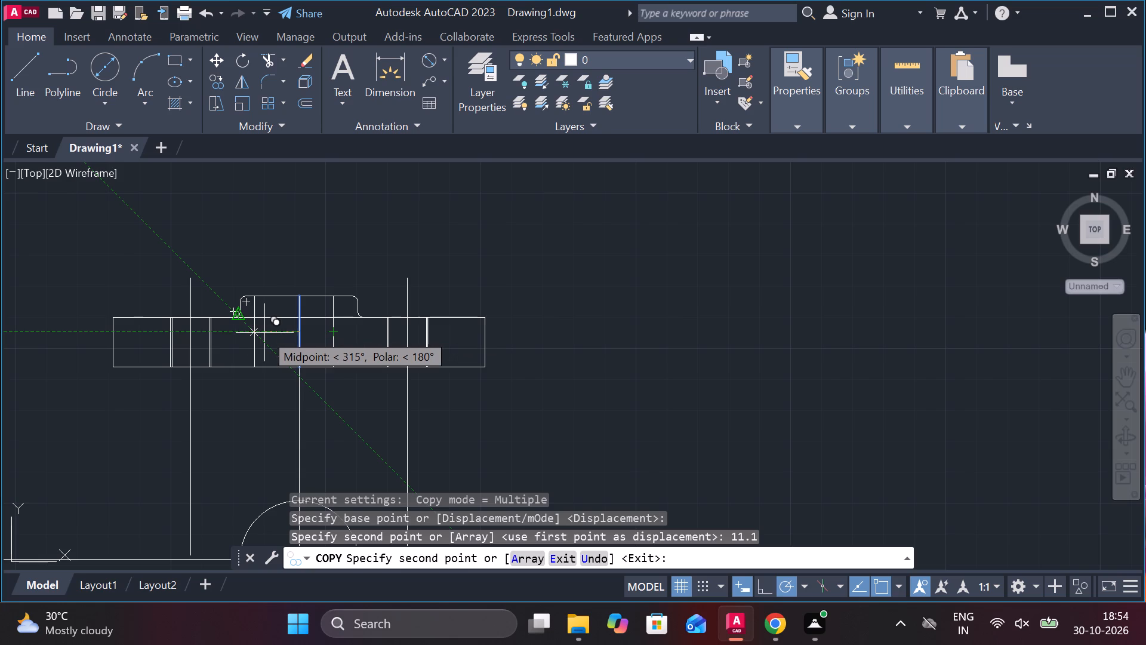
text(11)
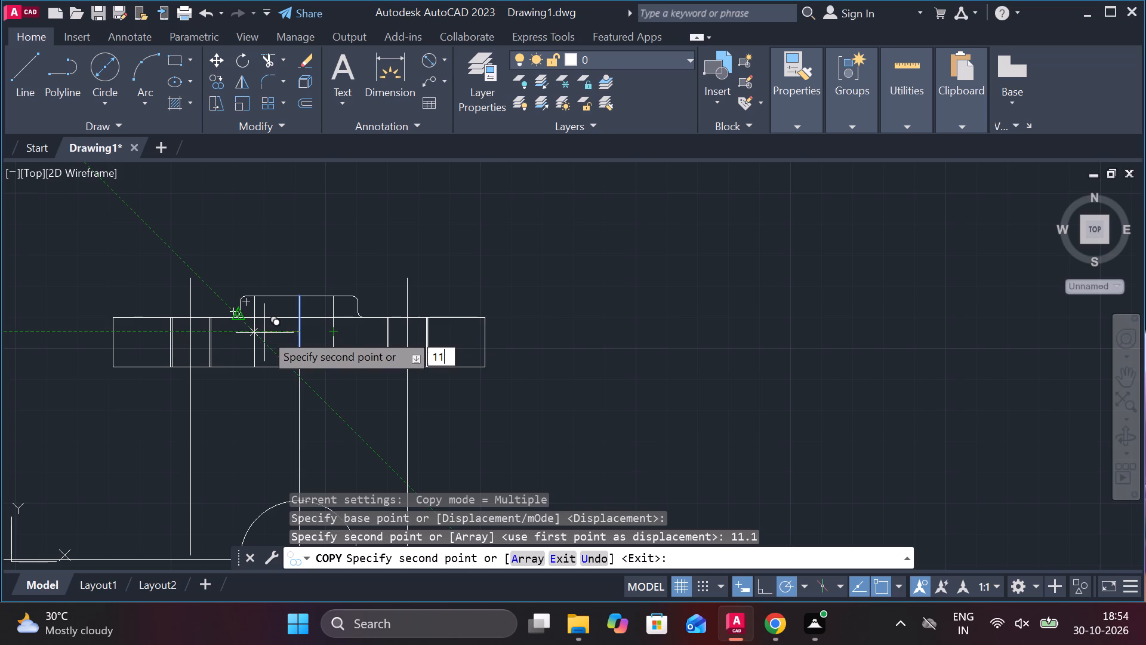
text(.1)
key(Return)
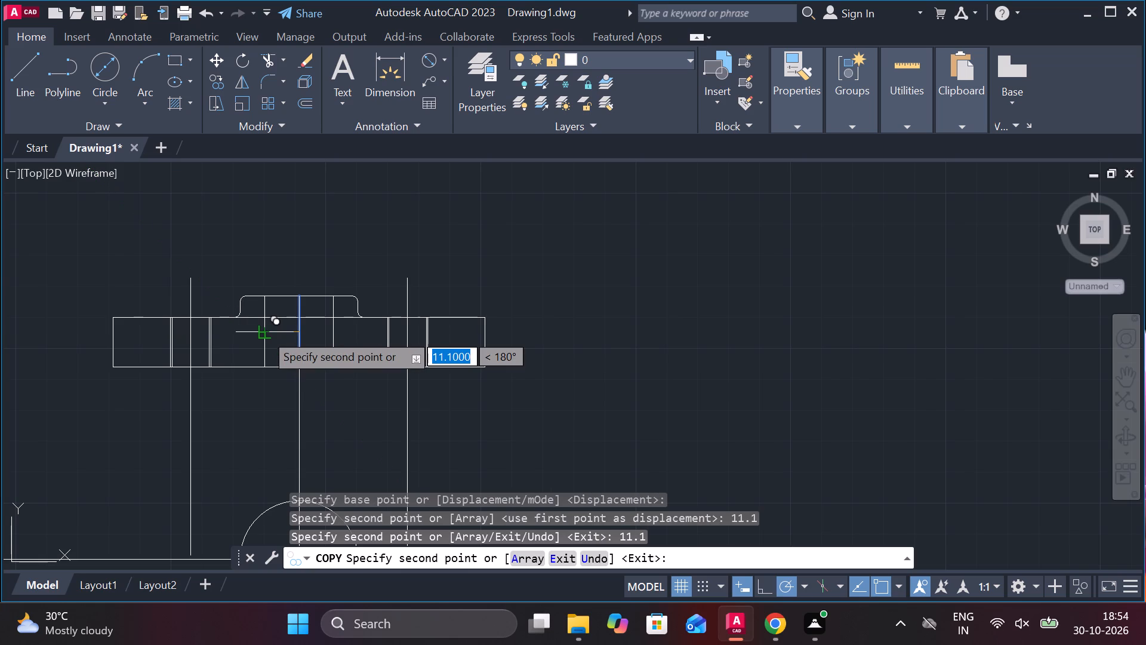
key(Escape)
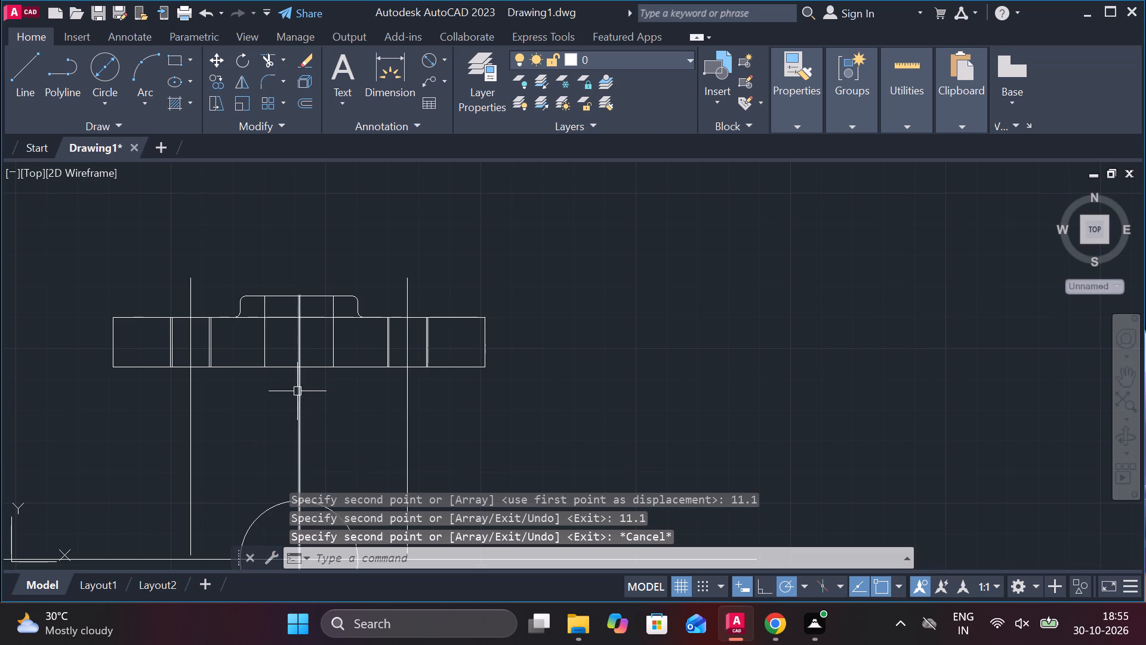
Copy the left bore line 0.5 inward, towards the central axis.
scroll(288, 363, up, 2)
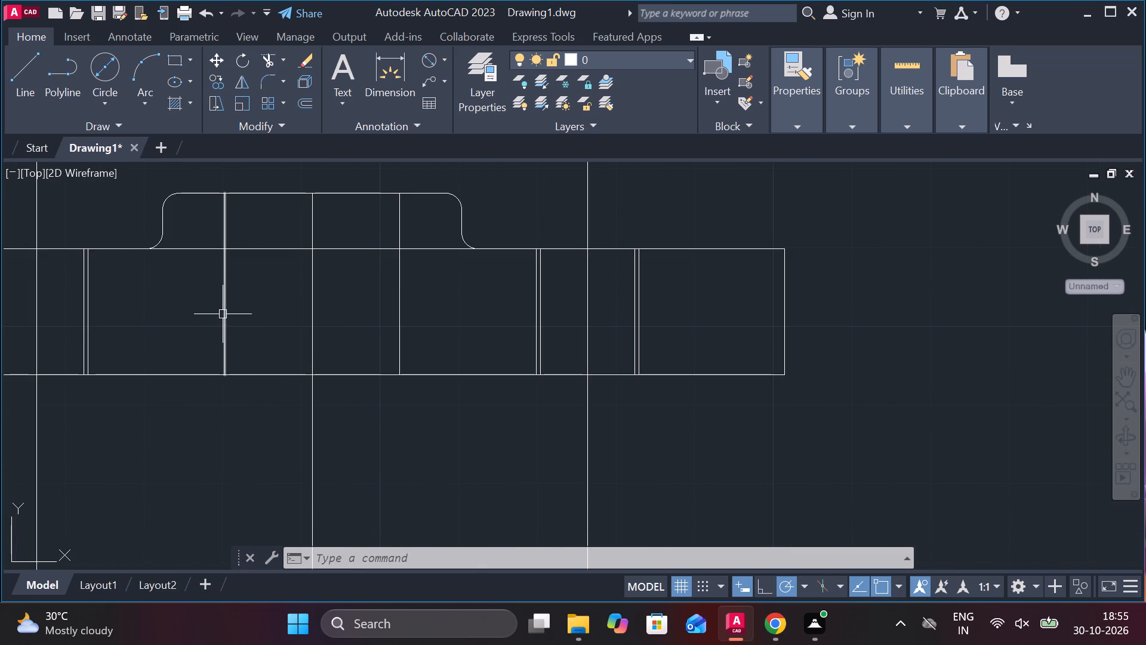
click(224, 313)
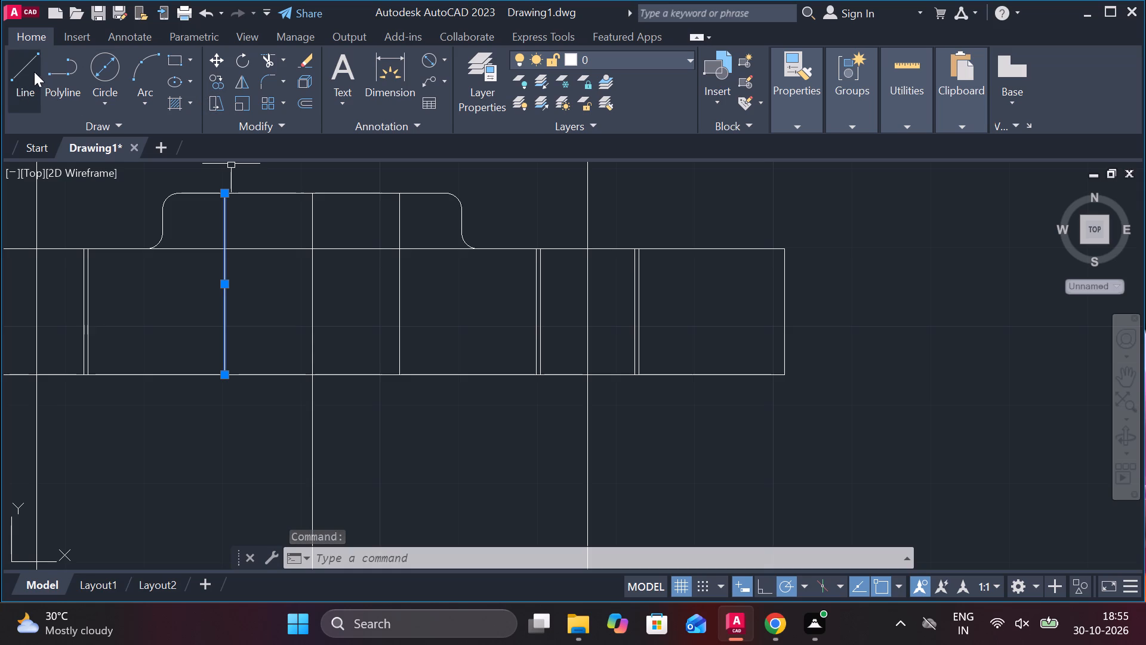
click(214, 81)
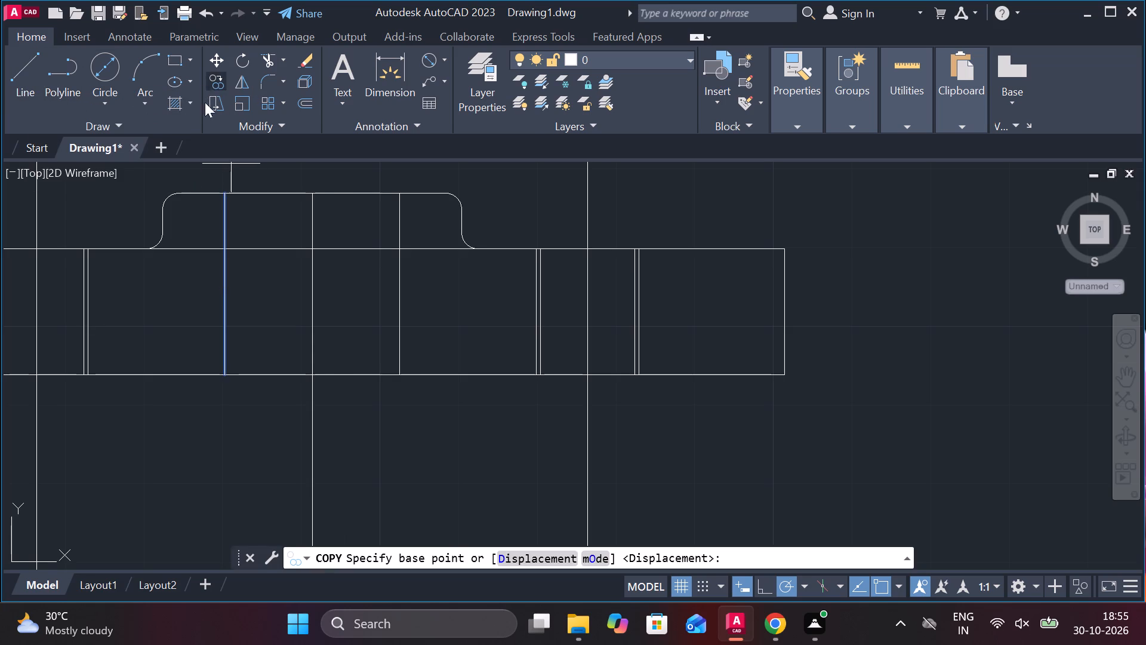
click(223, 287)
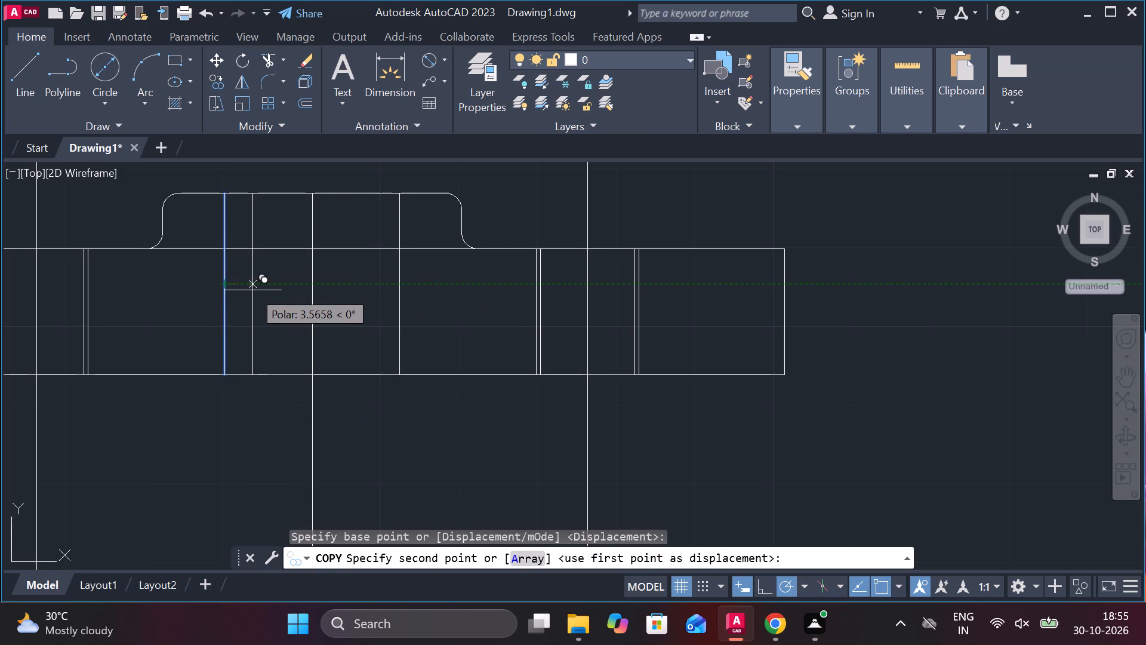
key(period)
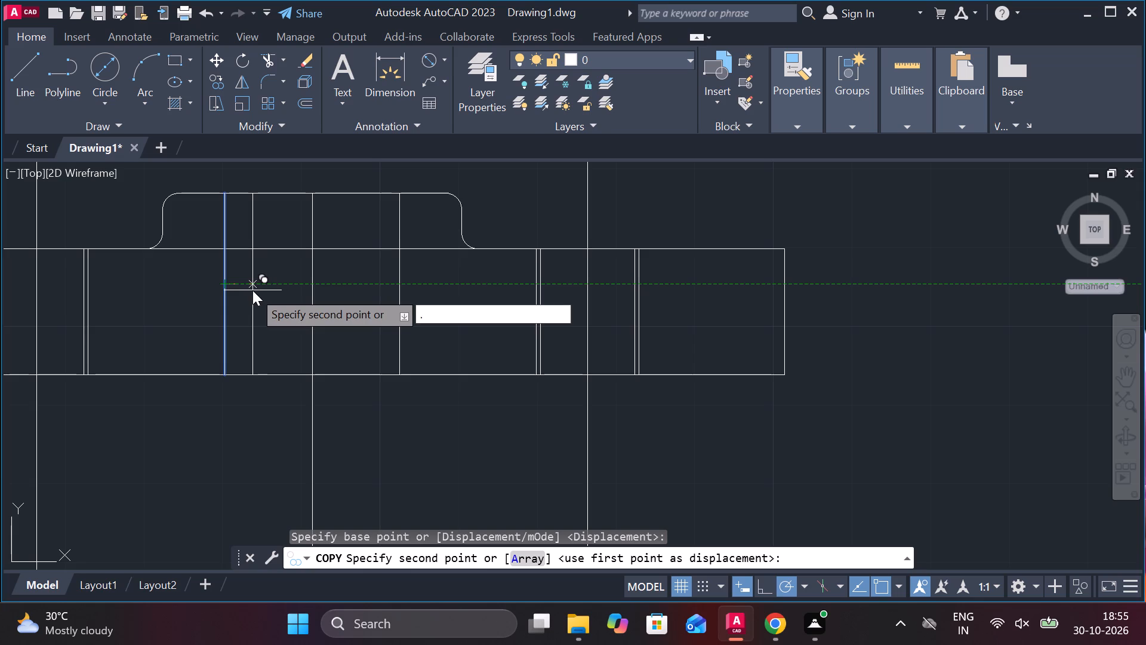
key(5)
key(Return)
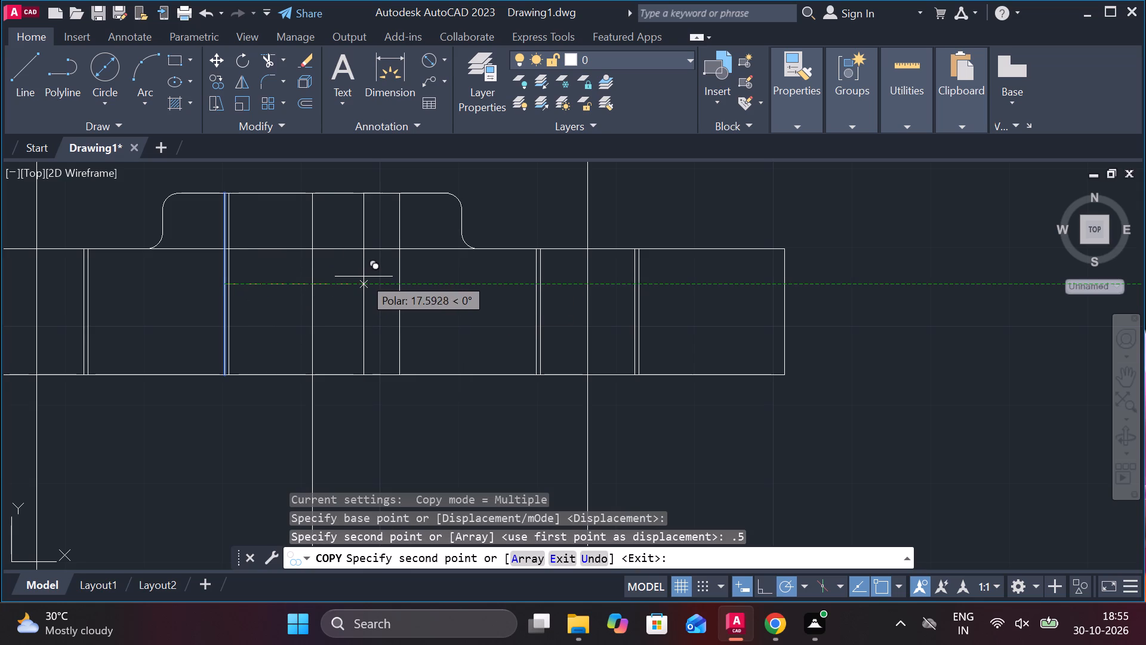
key(Escape)
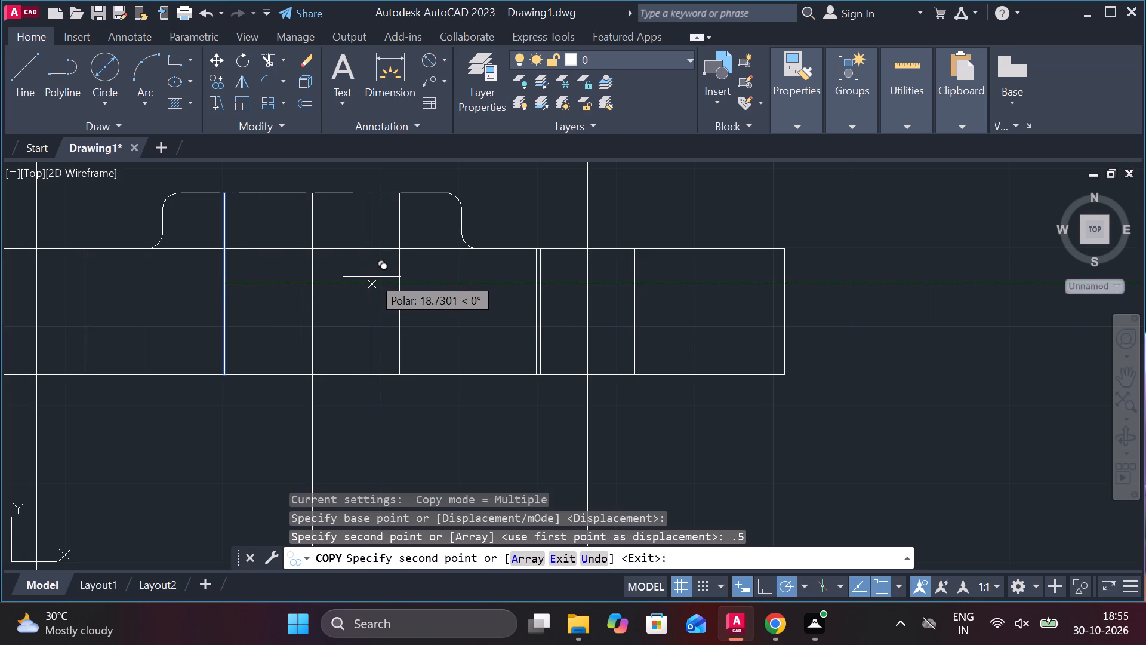
Copy the right bore line 0.5 inward, towards the central axis.
click(400, 277)
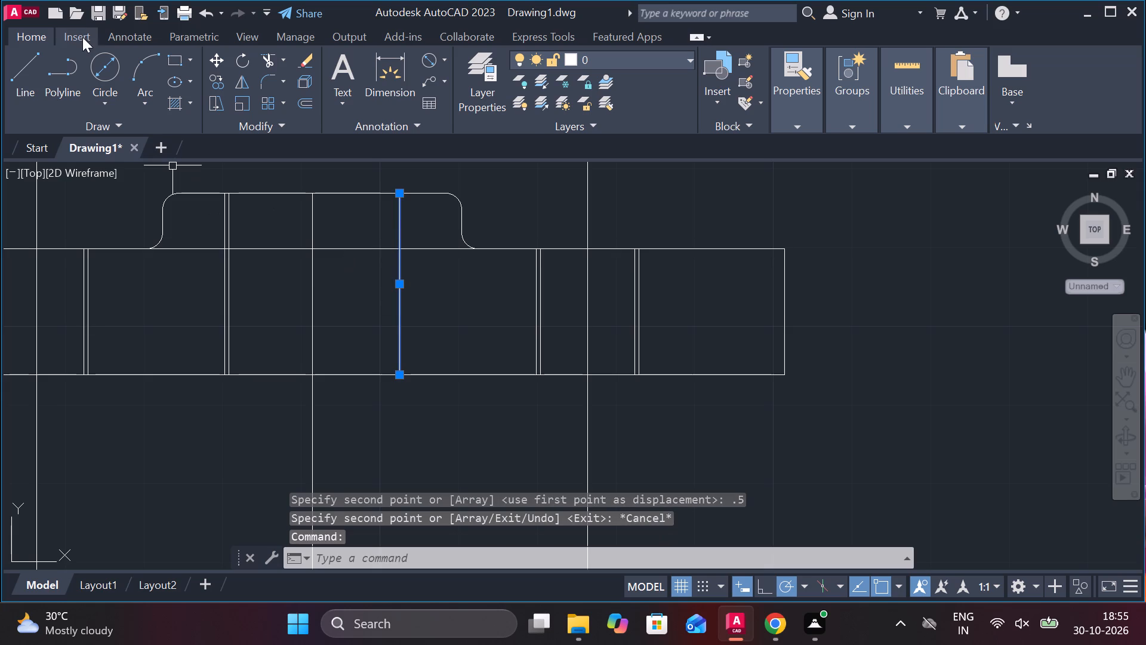
click(221, 80)
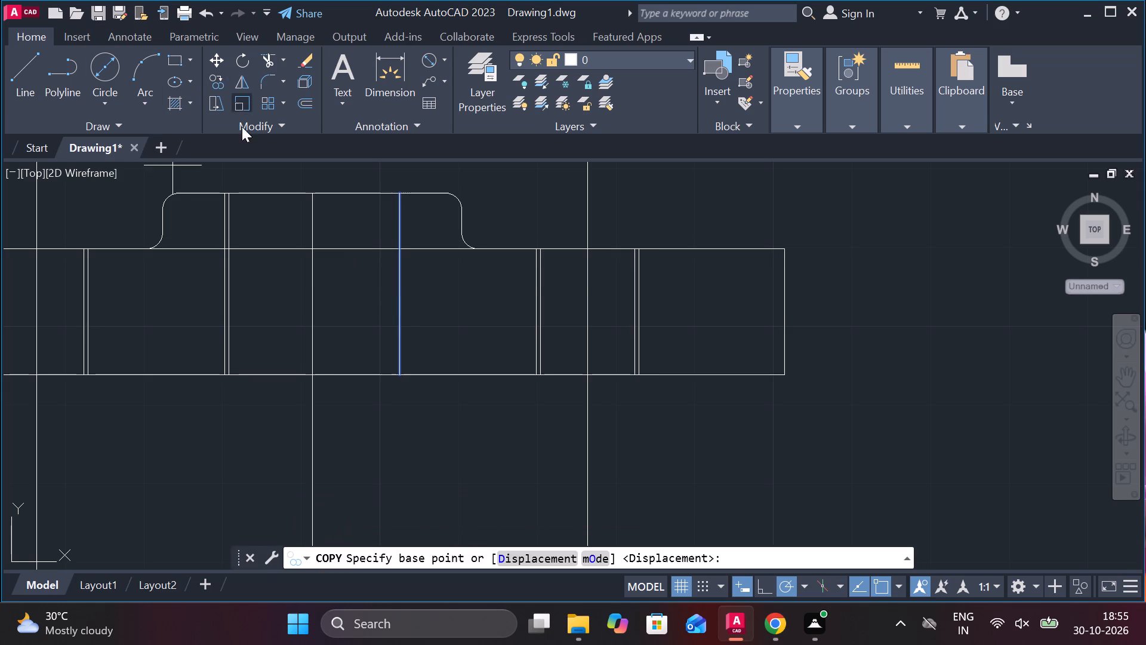
click(399, 285)
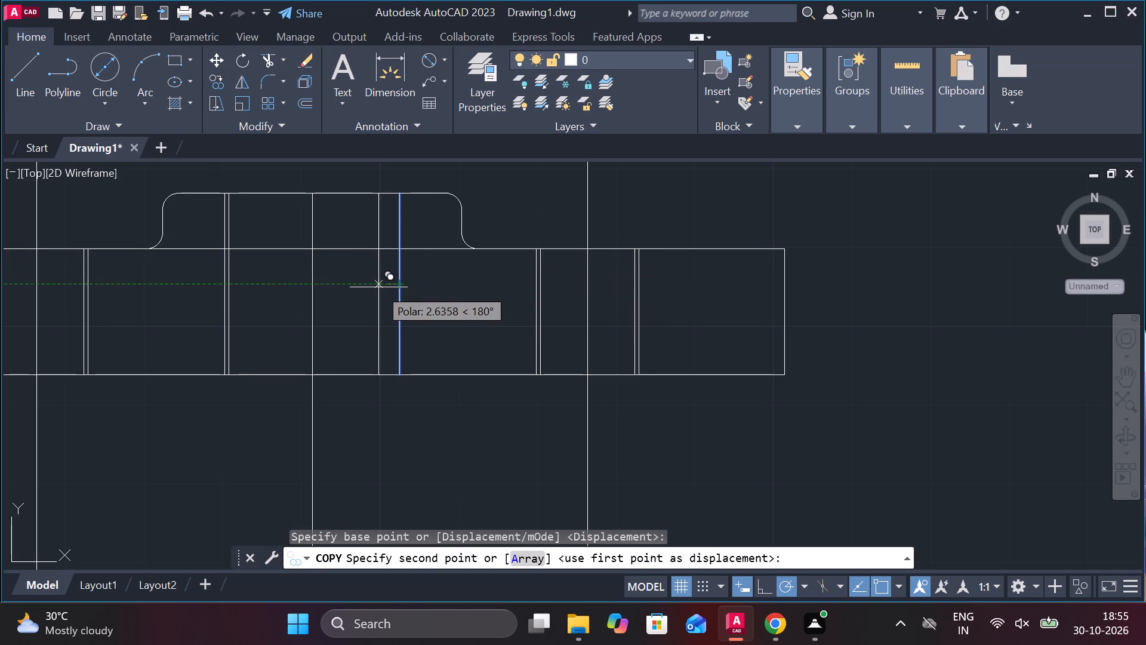
text(0.)
key(5)
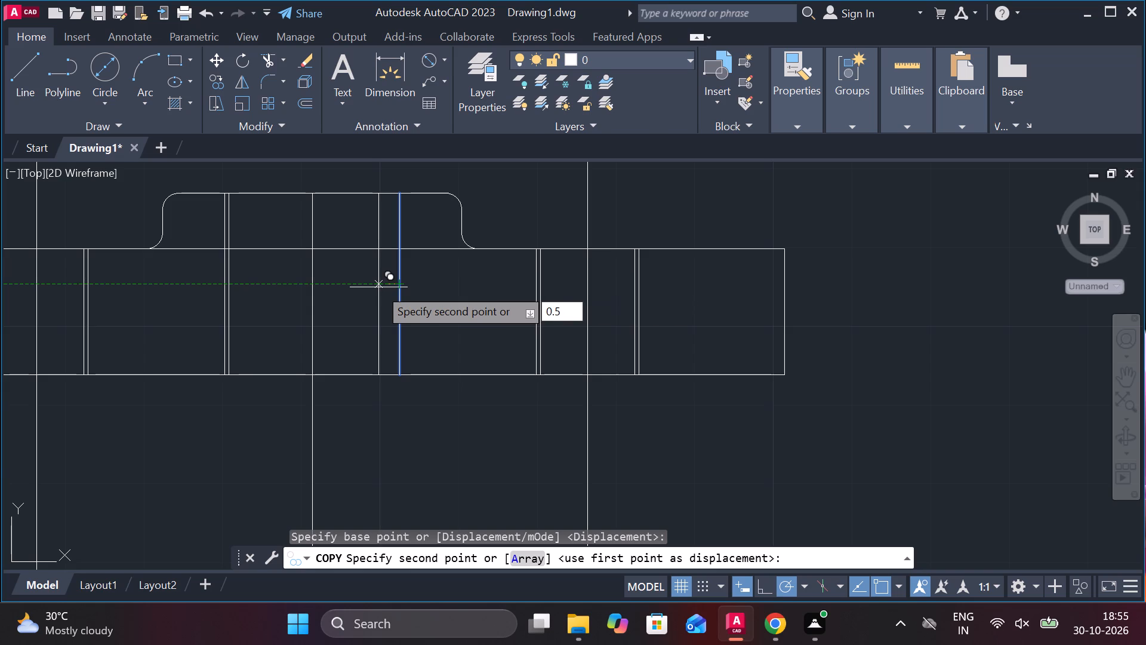
key(Return)
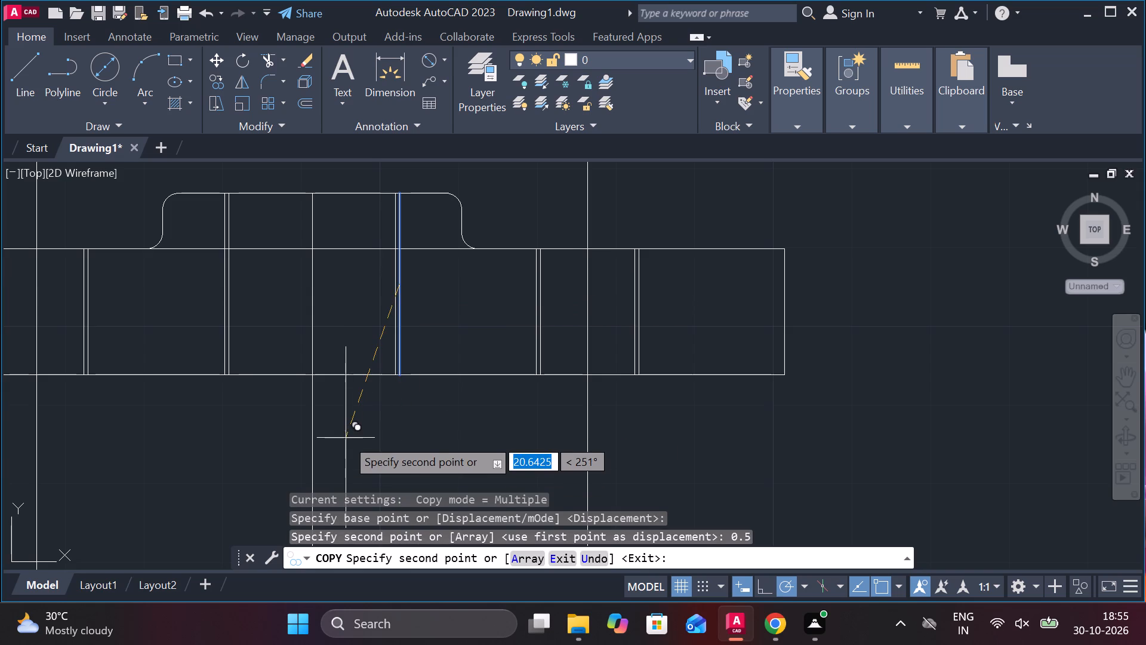
key(Escape)
Stretch the lower end of the right outer bore line about 132.7 straight down, past the circle and horizontal line below.
scroll(347, 432, down, 1)
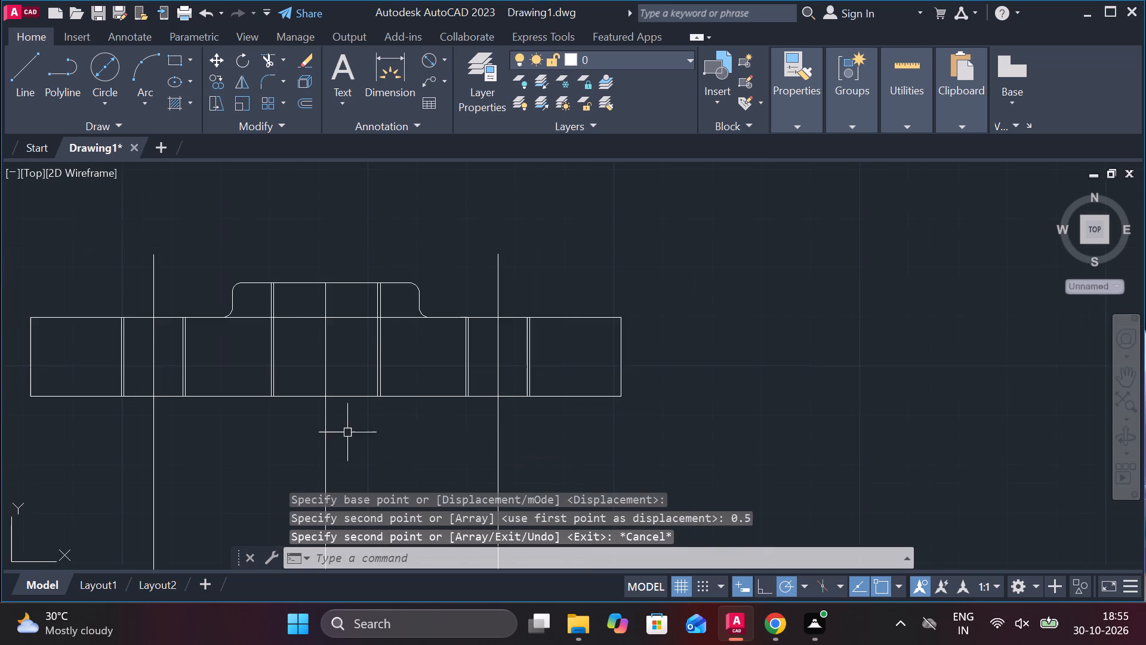
scroll(358, 386, down, 2)
scroll(372, 398, up, 2)
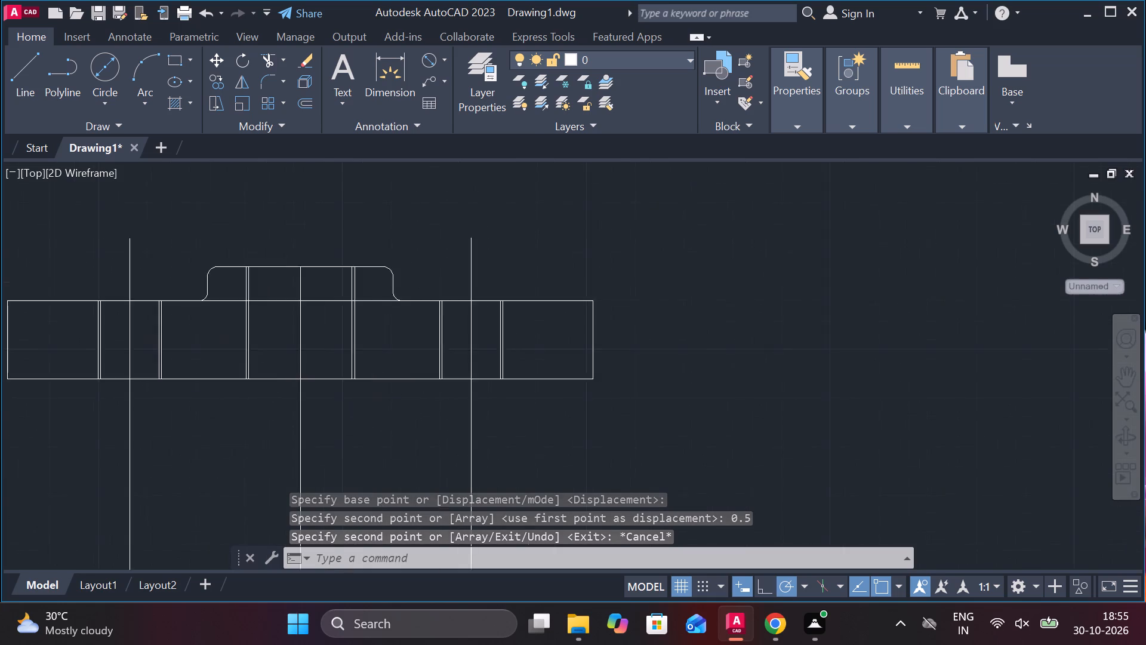
scroll(371, 397, up, 2)
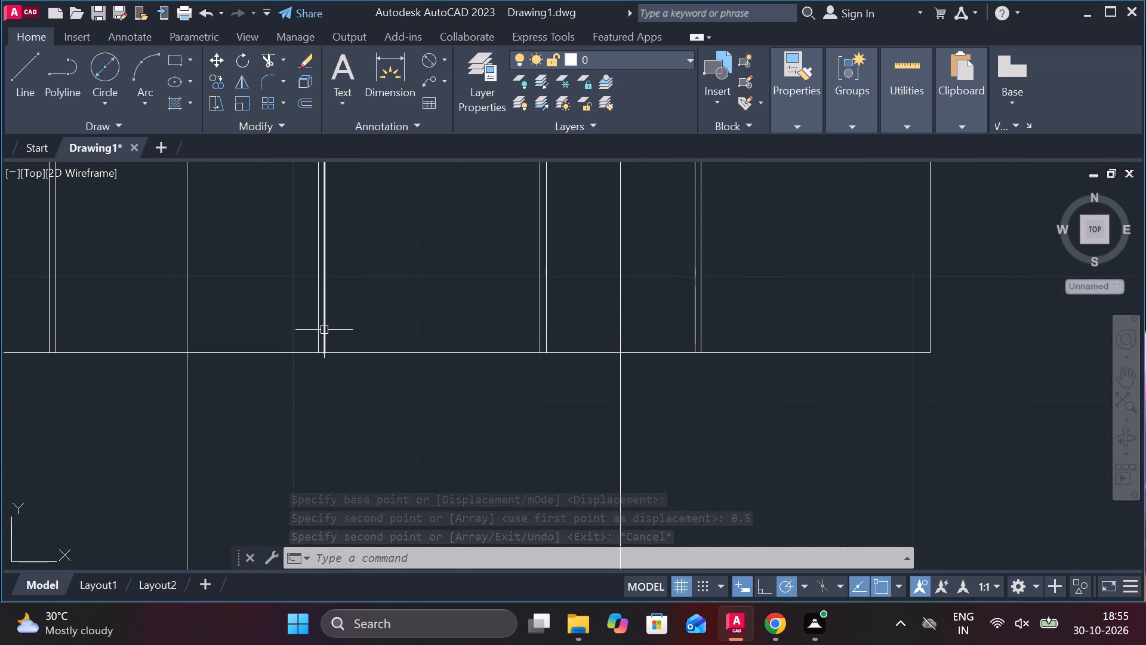
click(324, 330)
click(322, 354)
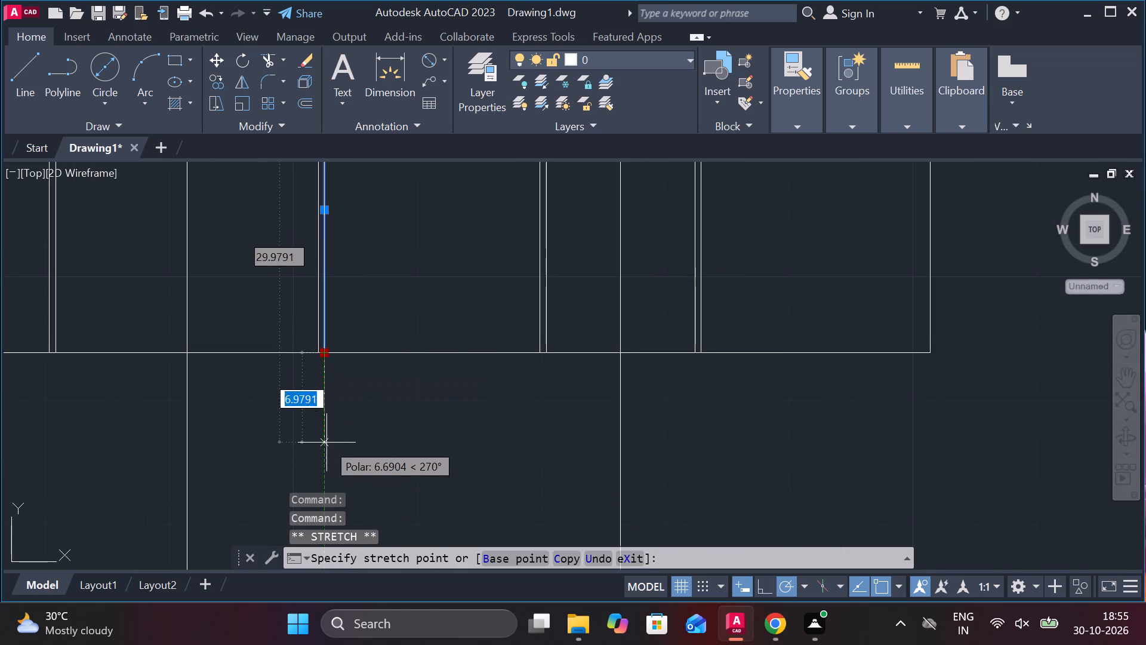
scroll(330, 465, down, 3)
scroll(309, 253, down, 3)
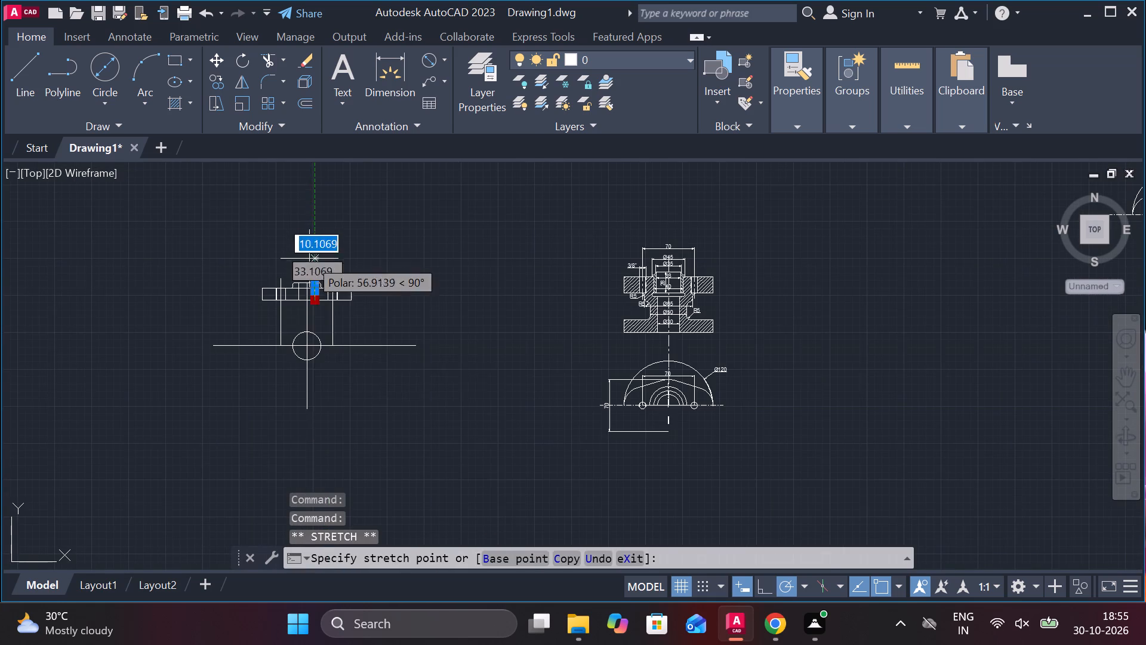
click(324, 398)
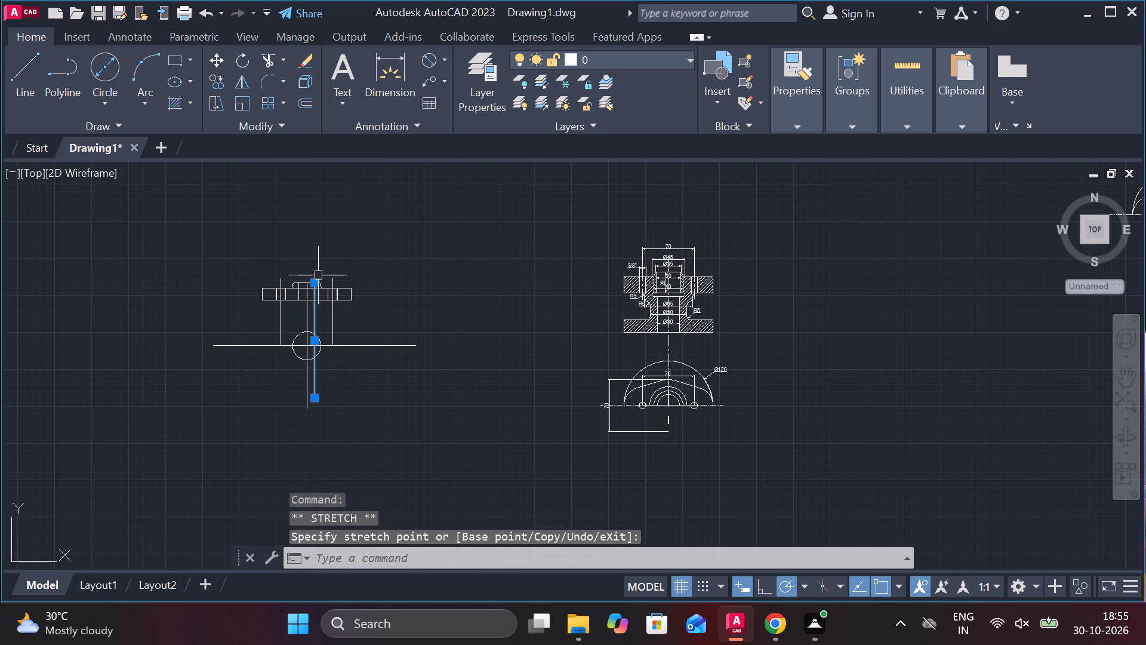
Stretch the lower end of the right inner bore line straight down, beyond the circle and past the end of its outer line.
scroll(318, 275, up, 3)
scroll(257, 375, up, 2)
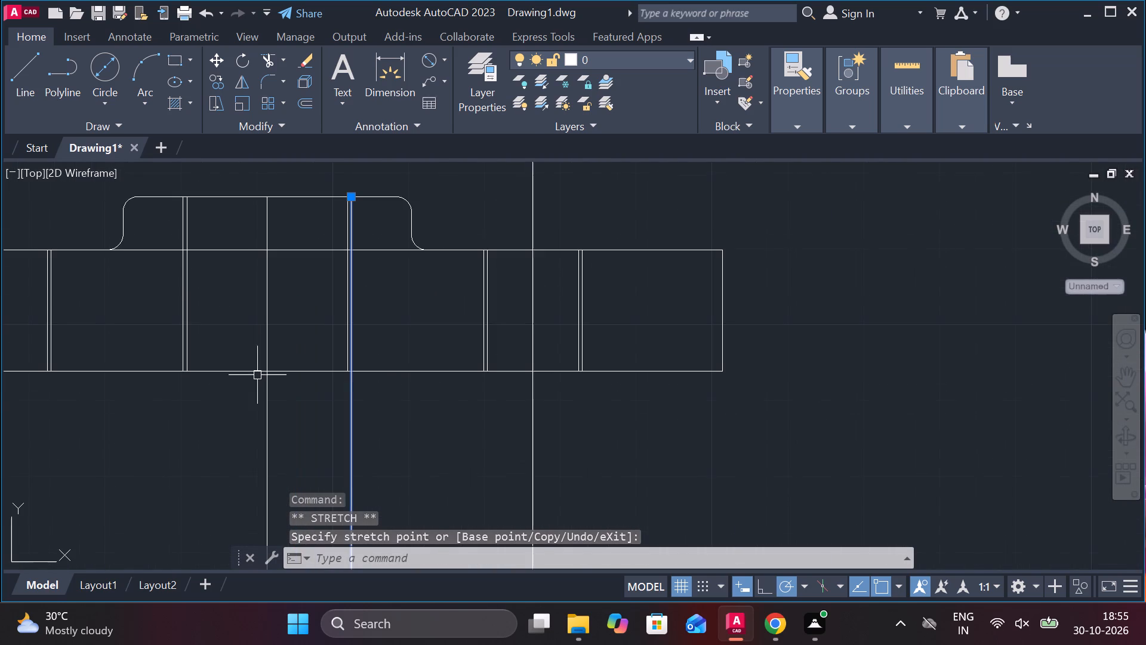
scroll(344, 358, up, 2)
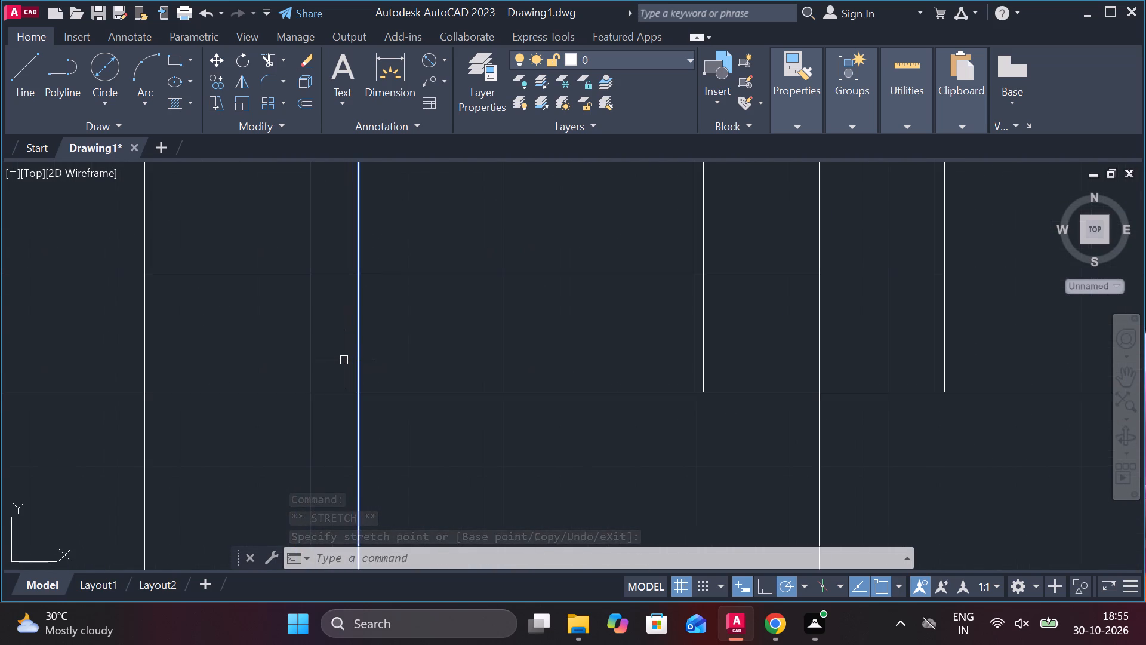
click(347, 361)
click(350, 394)
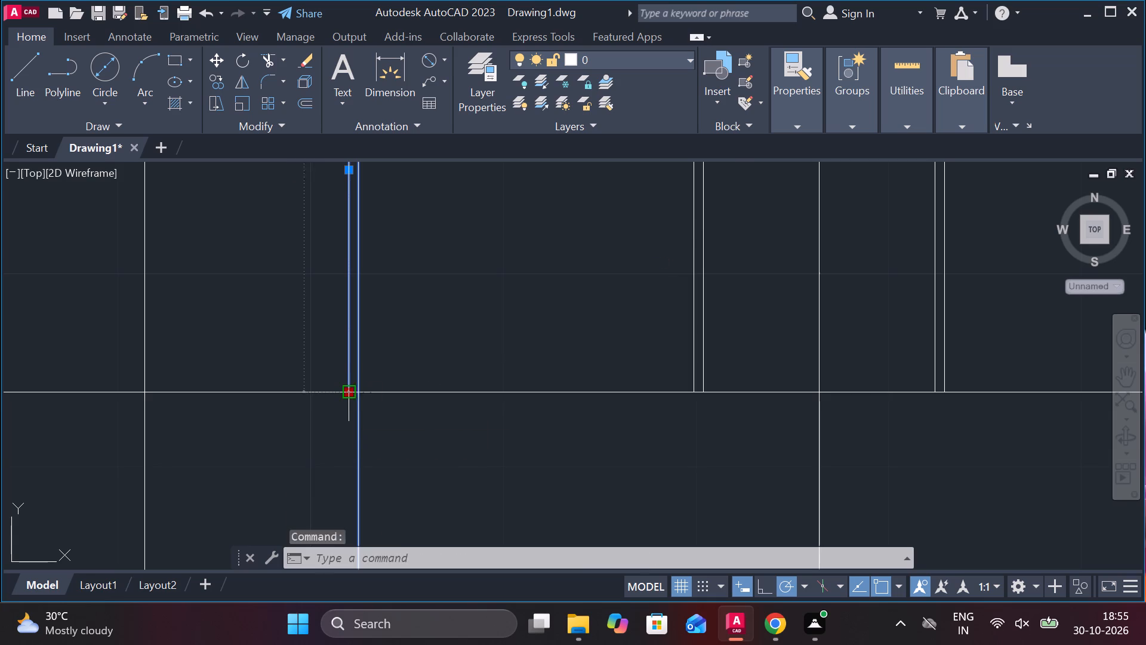
scroll(347, 406, down, 6)
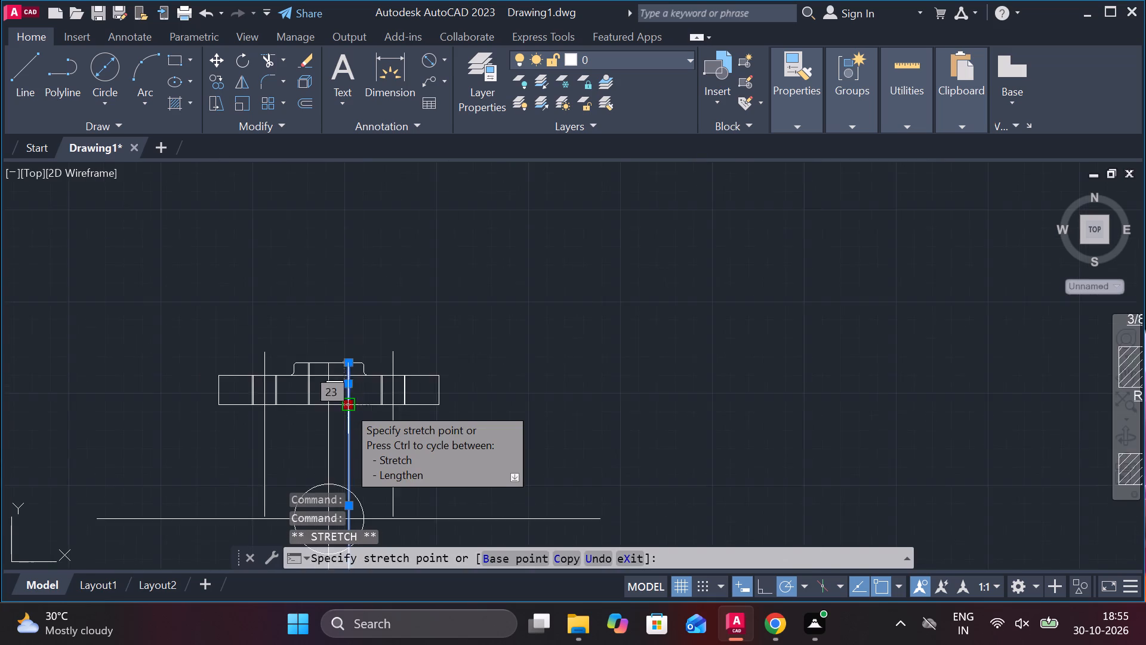
scroll(352, 280, down, 3)
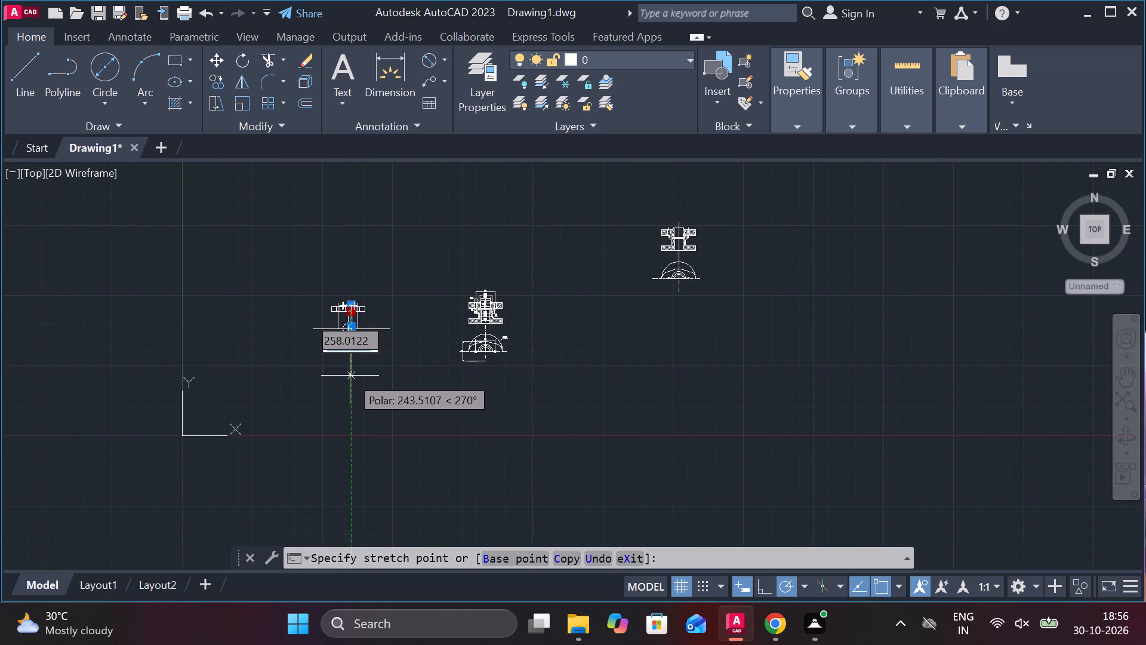
scroll(350, 376, up, 3)
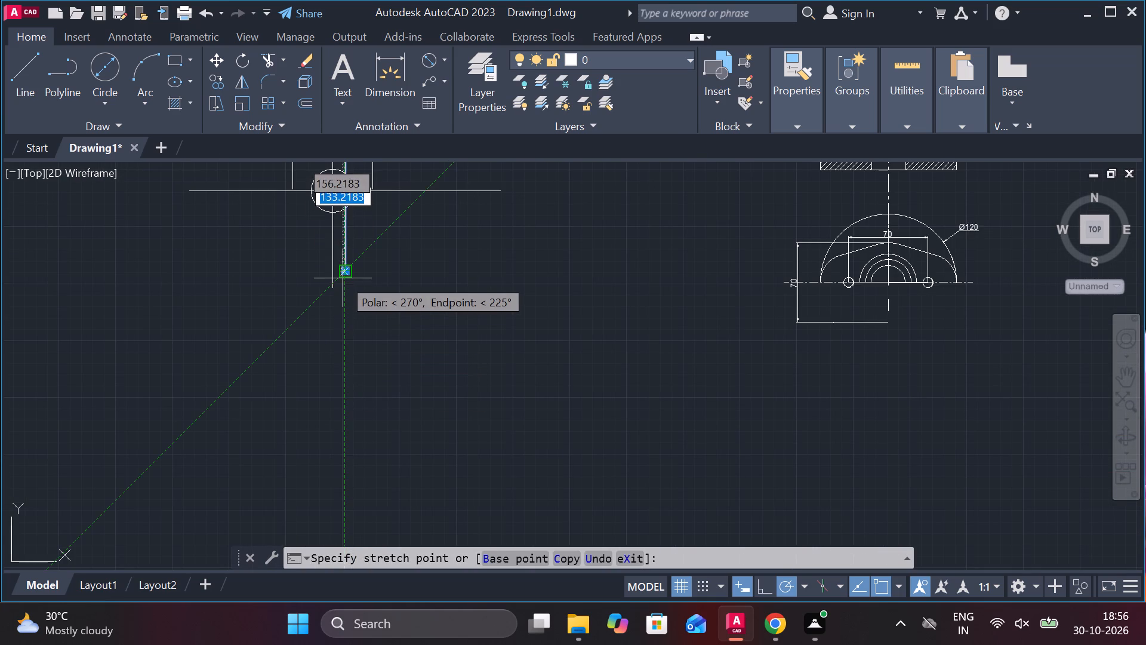
click(343, 310)
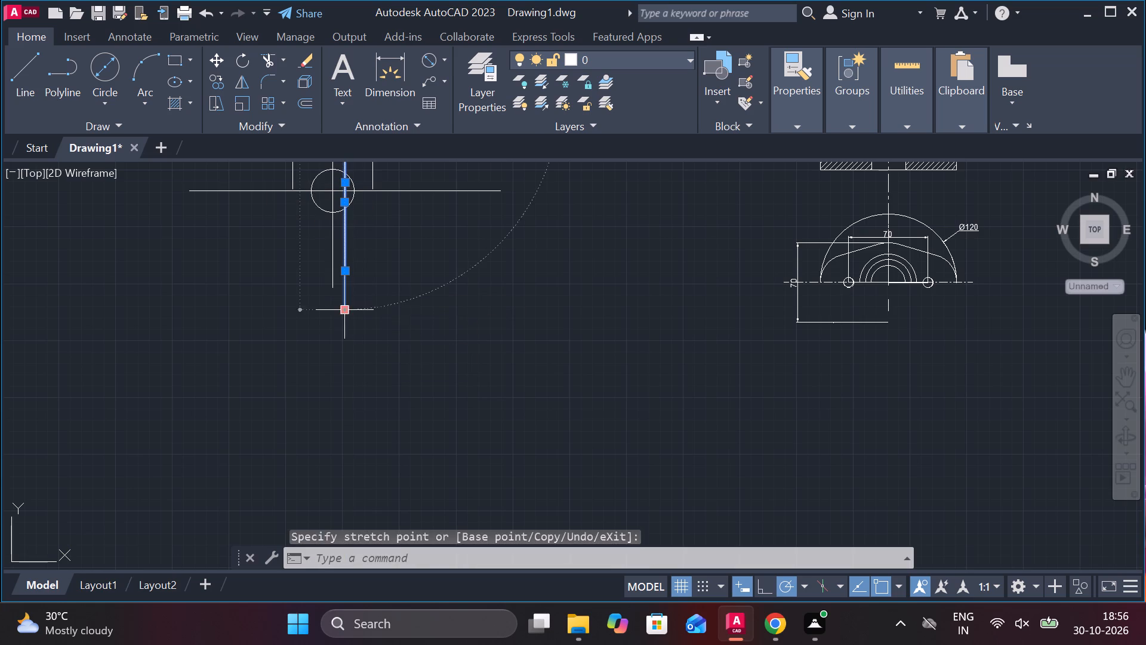
key(Escape)
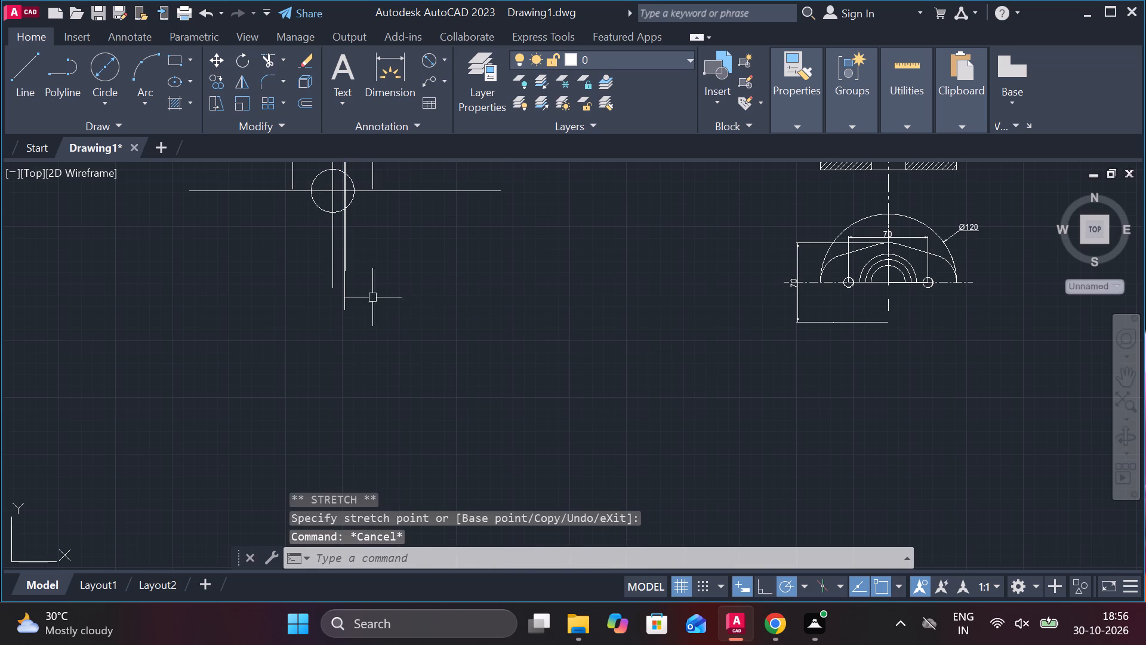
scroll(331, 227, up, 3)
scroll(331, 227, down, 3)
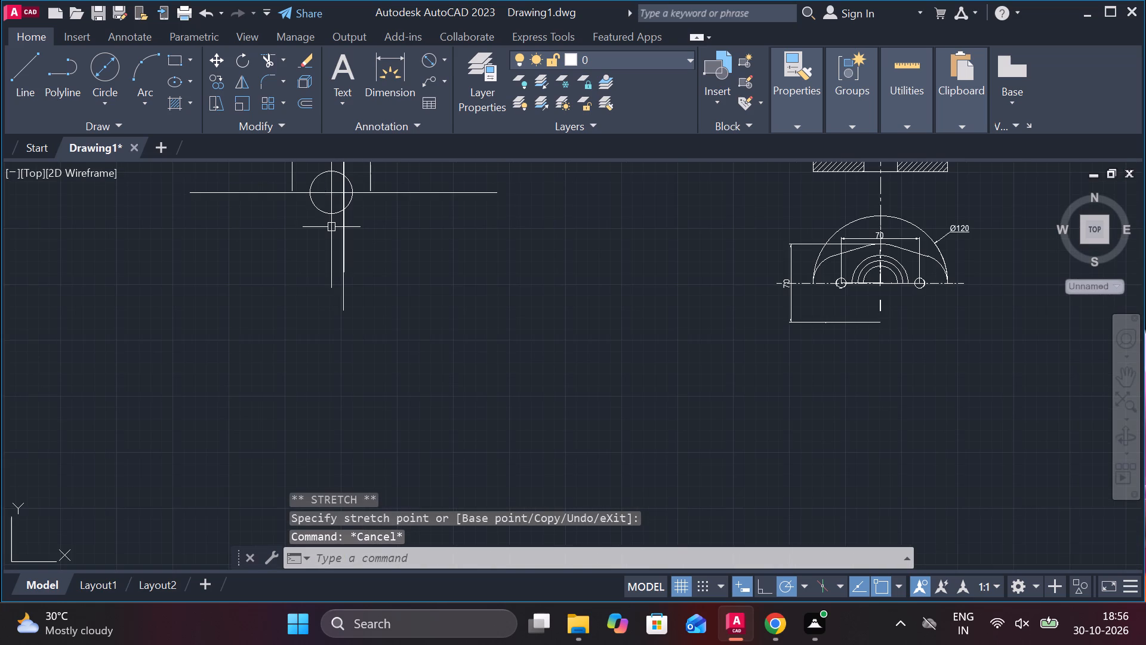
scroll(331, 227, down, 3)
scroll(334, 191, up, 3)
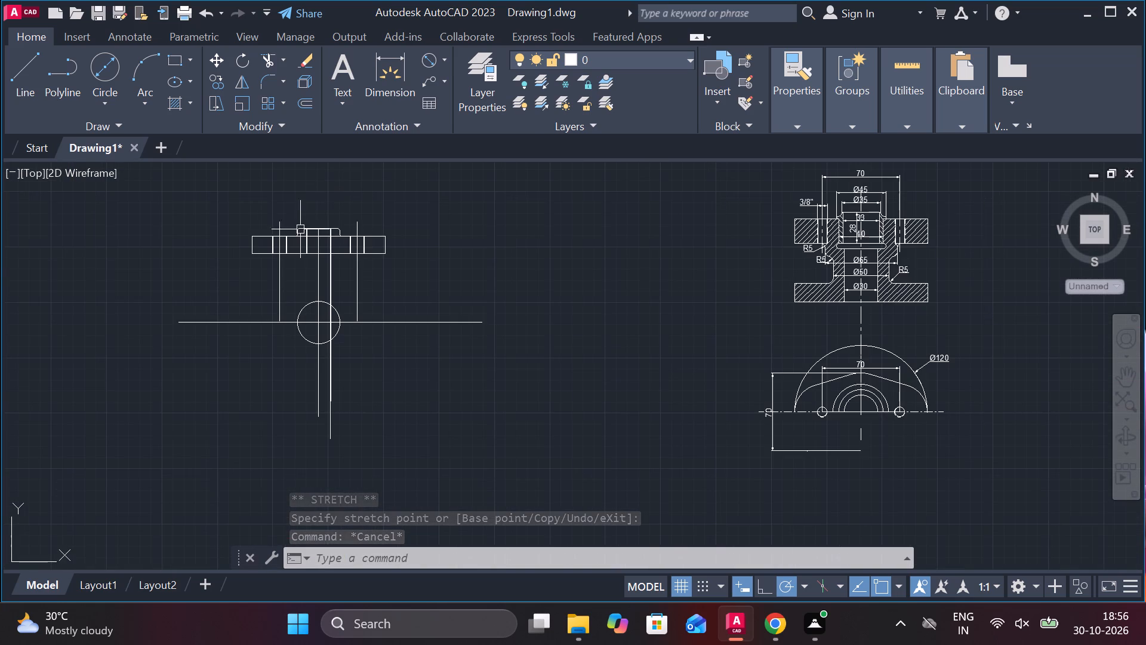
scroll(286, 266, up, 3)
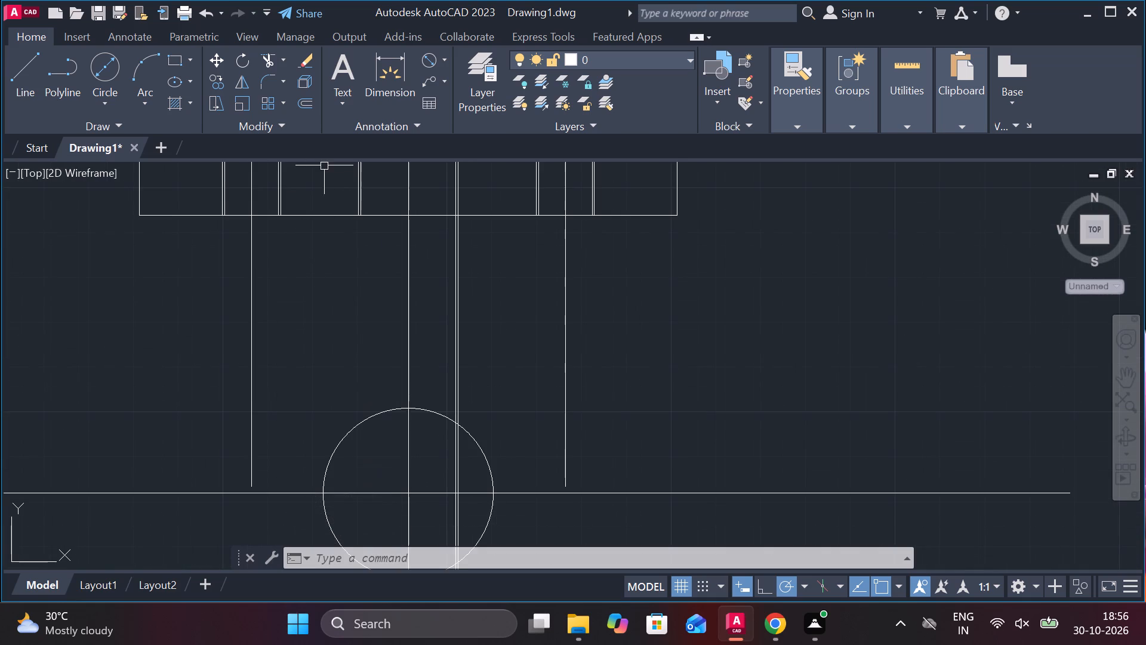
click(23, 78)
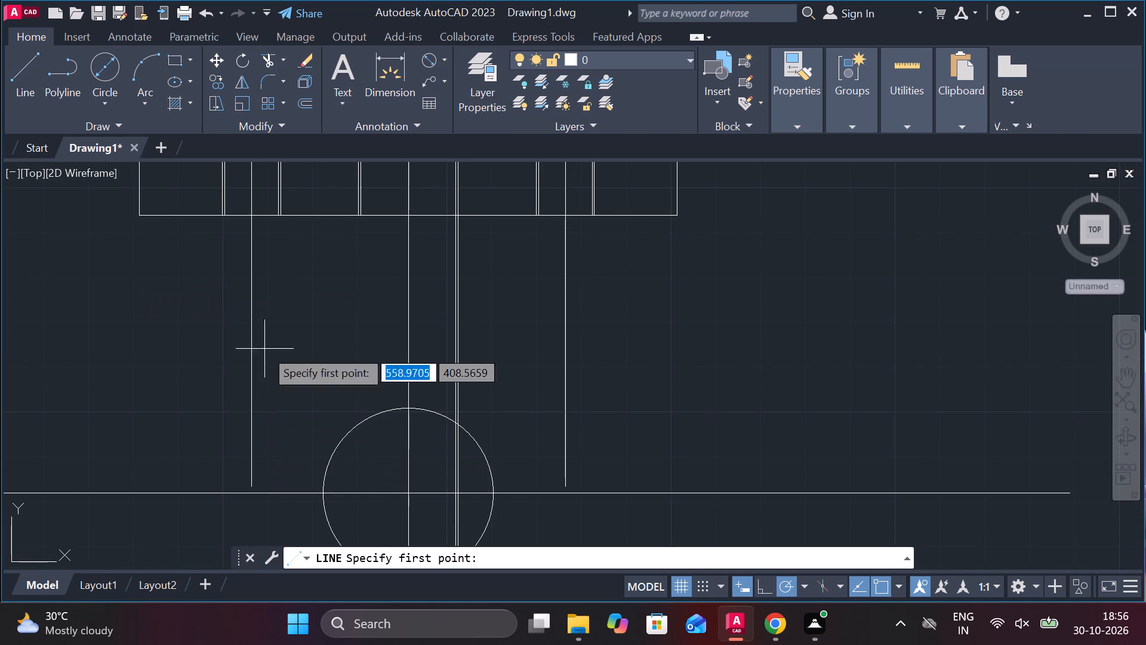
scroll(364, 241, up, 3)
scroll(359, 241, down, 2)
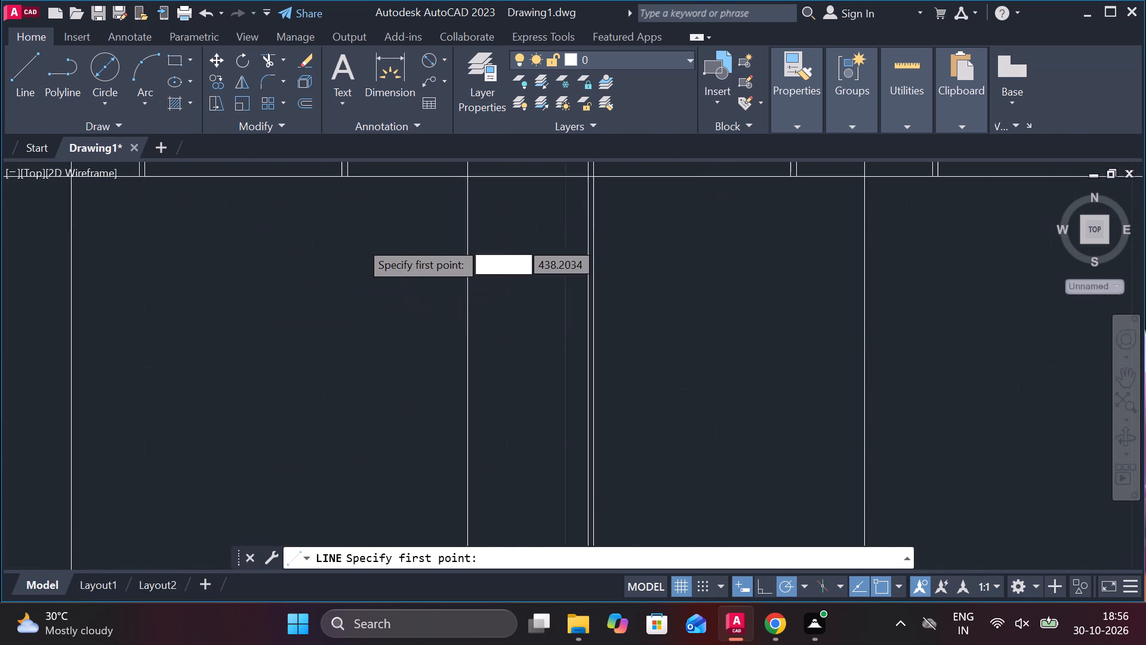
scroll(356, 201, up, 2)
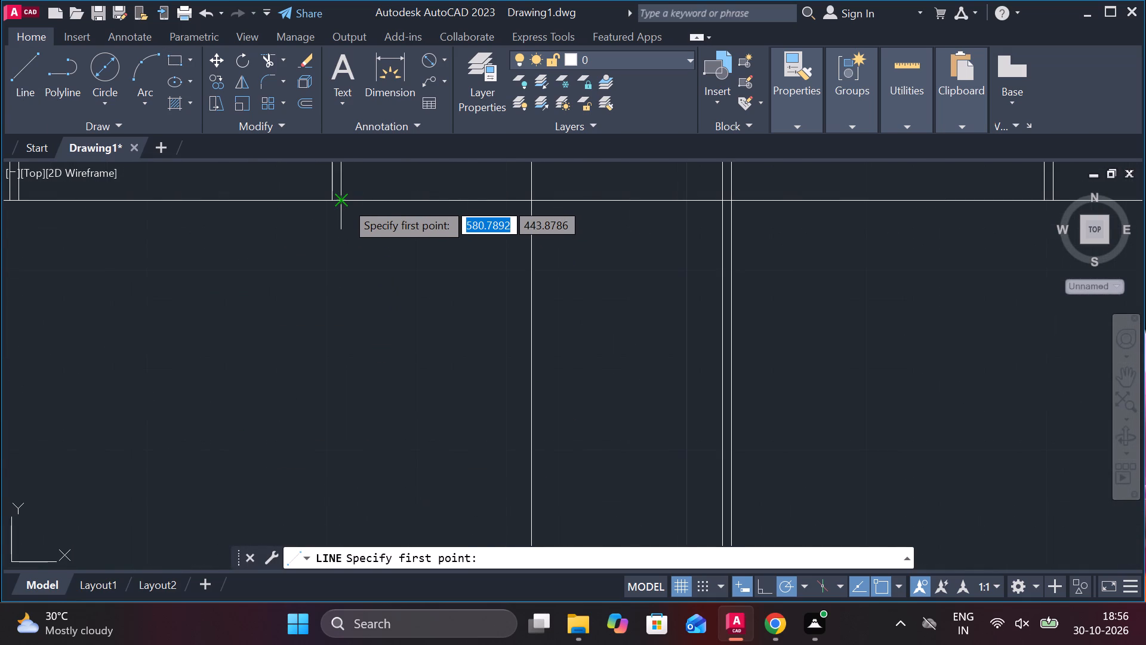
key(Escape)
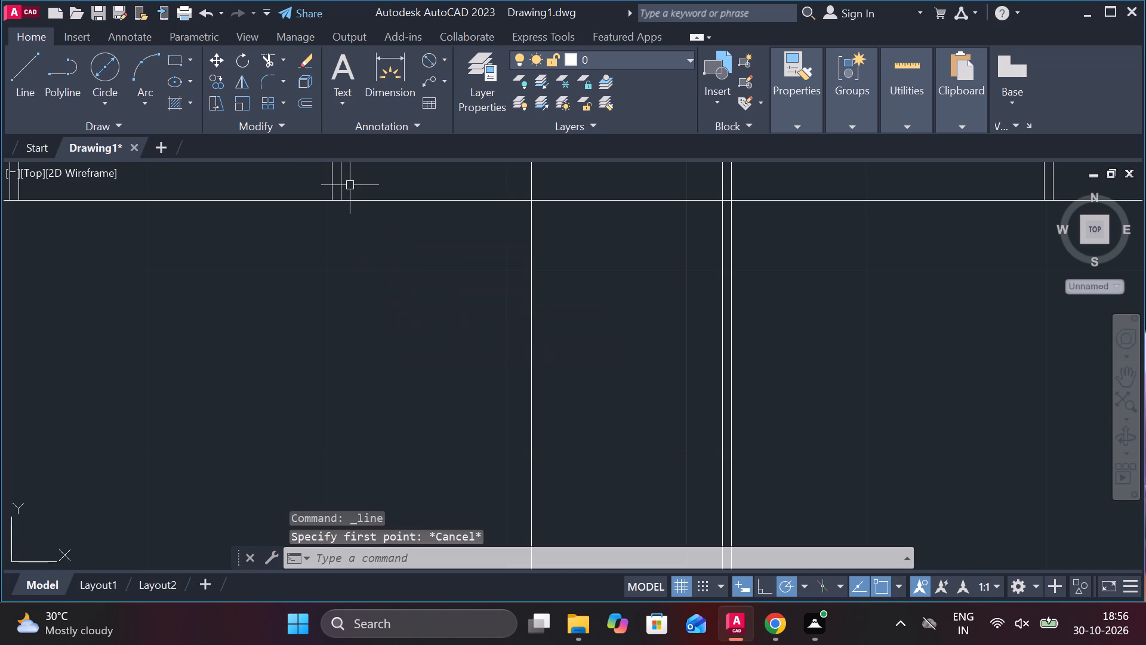
Stretch the lower end of the left inner bore line straight down, well past the circle and the horizontal line.
click(341, 191)
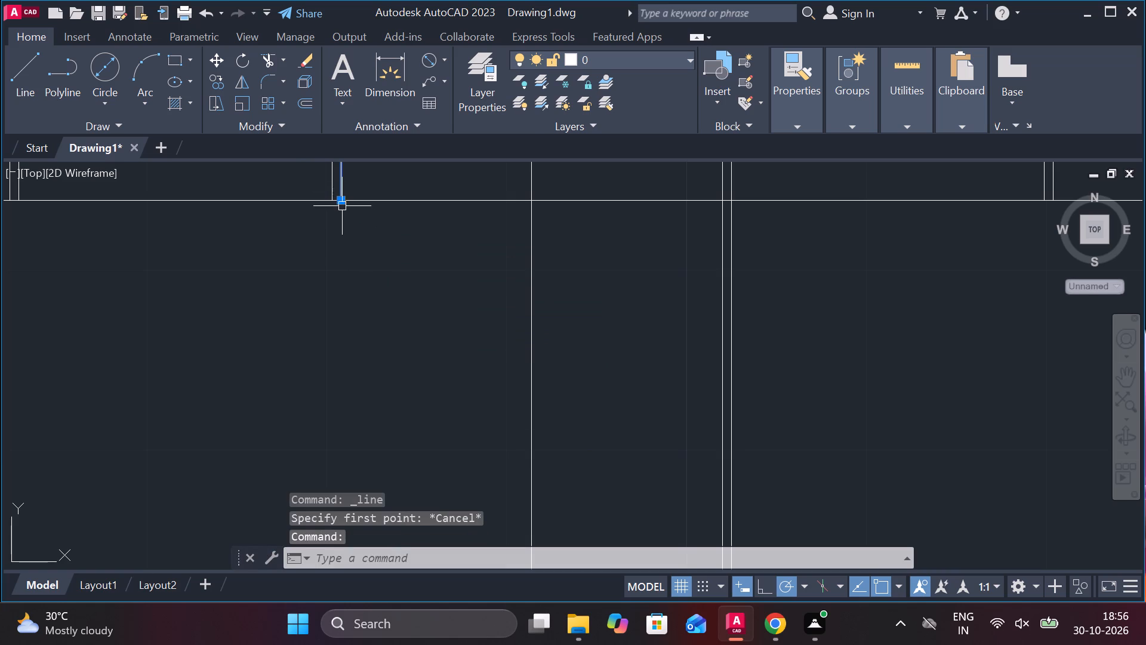
click(341, 196)
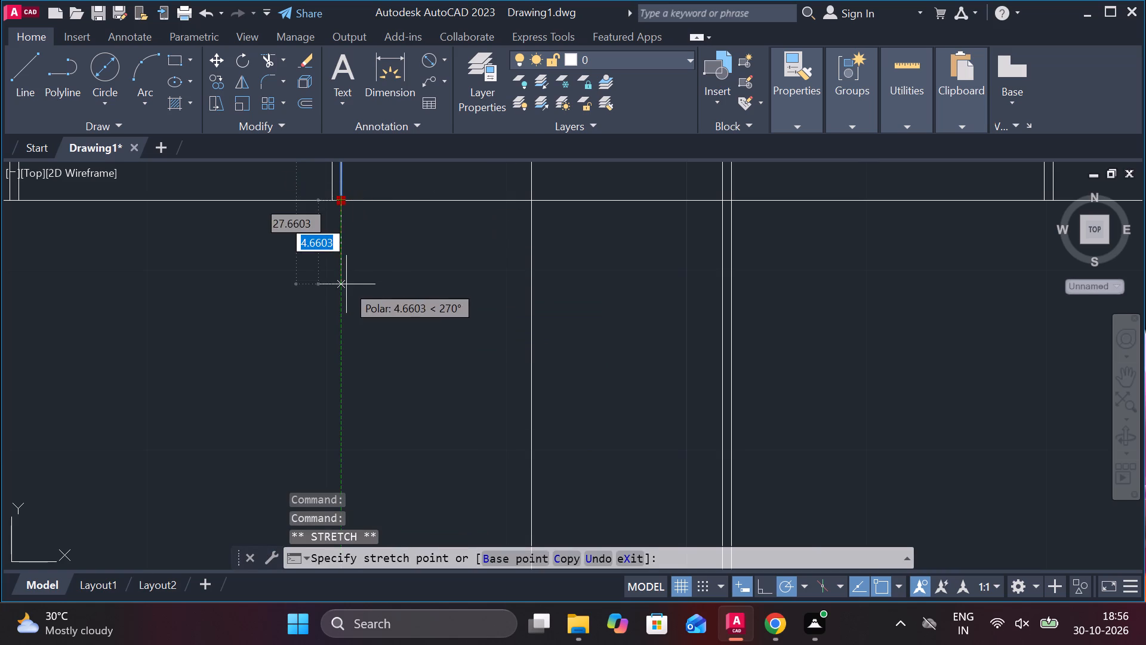
scroll(346, 284, down, 5)
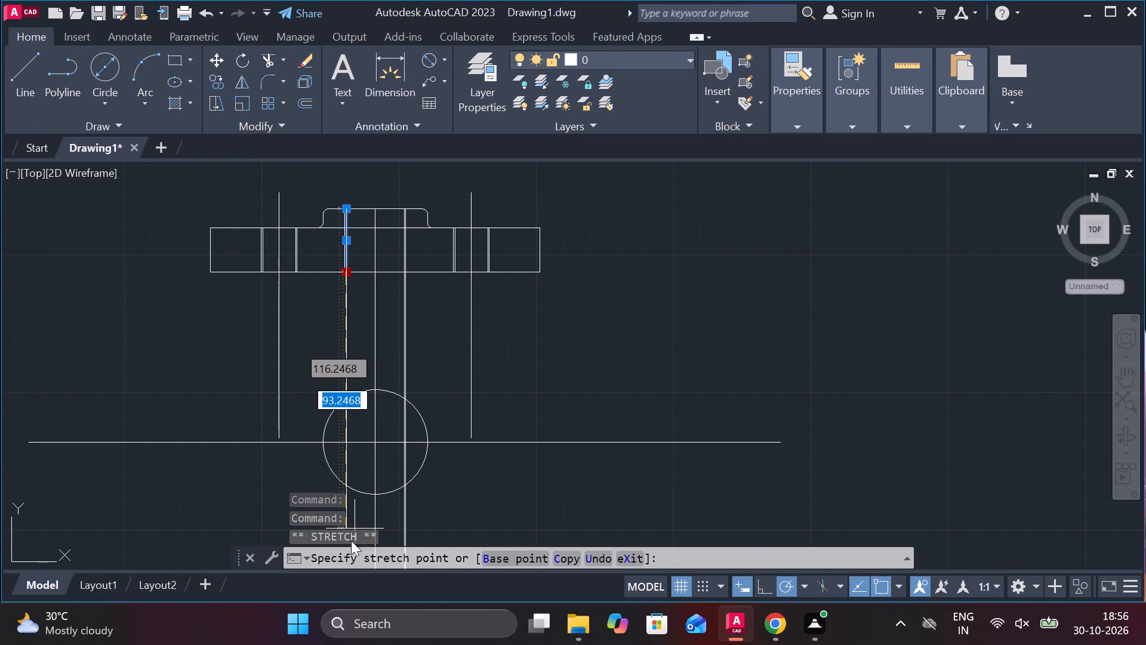
scroll(351, 540, down, 3)
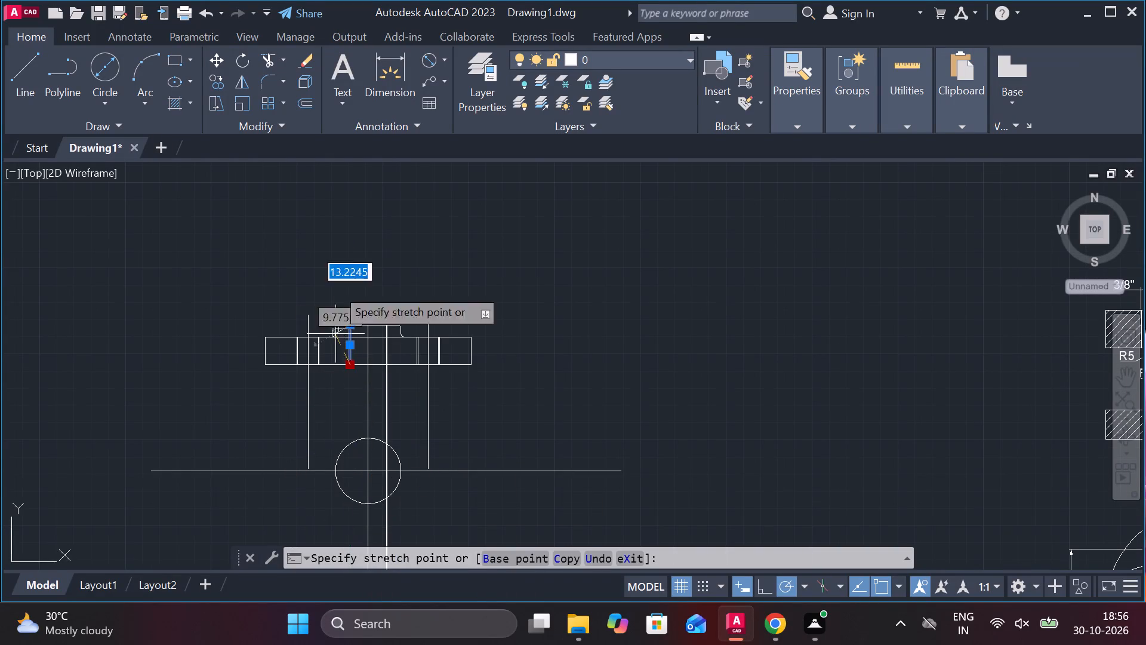
scroll(340, 222, down, 3)
click(346, 386)
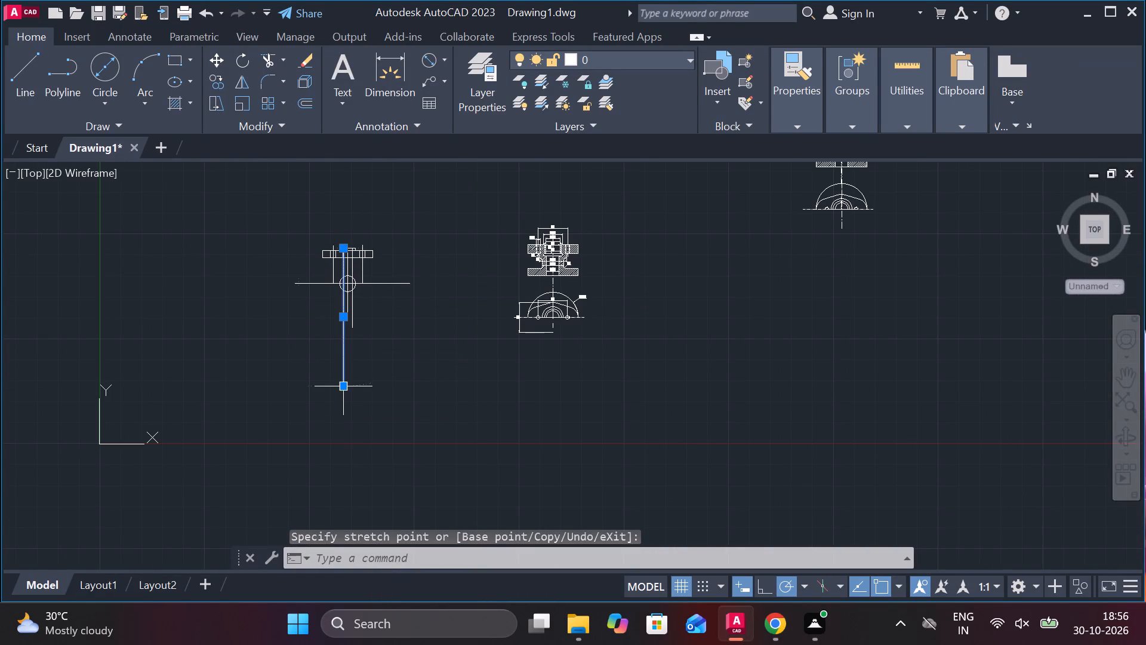
key(Escape)
Stretch the lower end of the left outer bore line straight down, level with the end of the left inner line.
scroll(363, 287, up, 3)
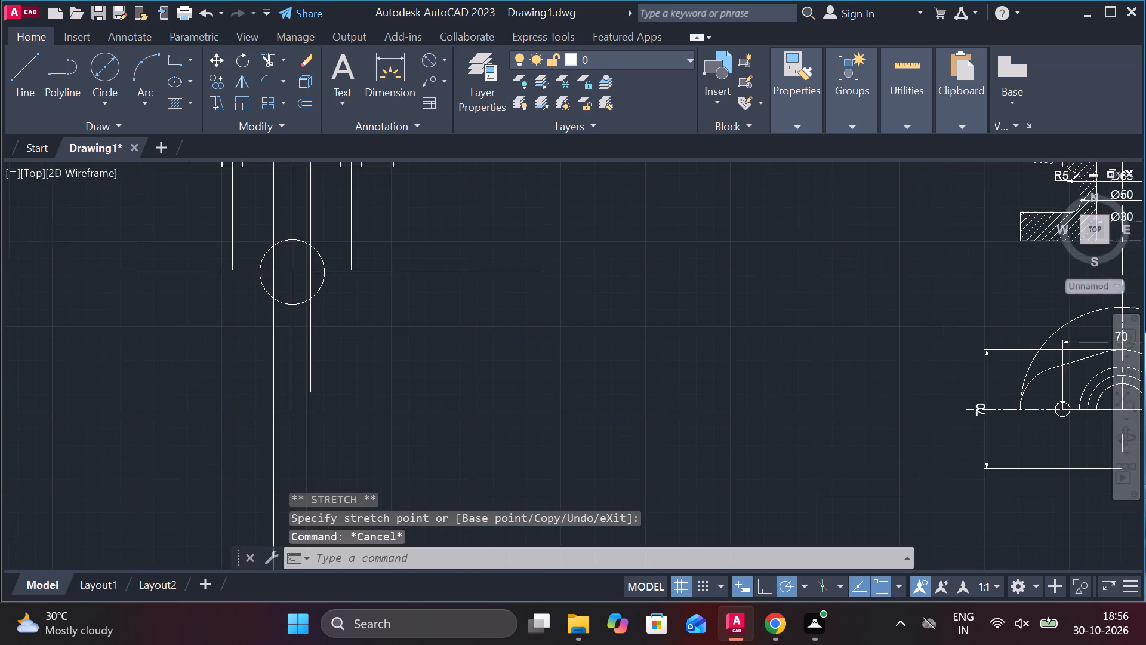
scroll(363, 287, up, 1)
scroll(249, 198, down, 2)
scroll(263, 268, down, 4)
scroll(261, 206, up, 2)
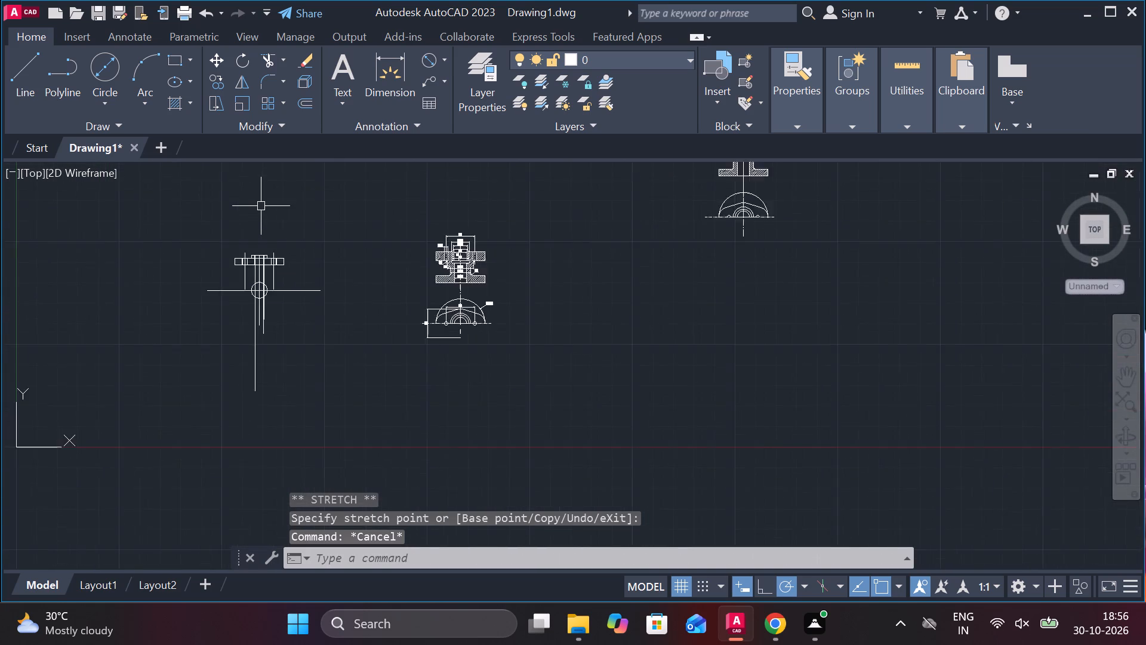
scroll(261, 206, up, 2)
scroll(224, 434, up, 4)
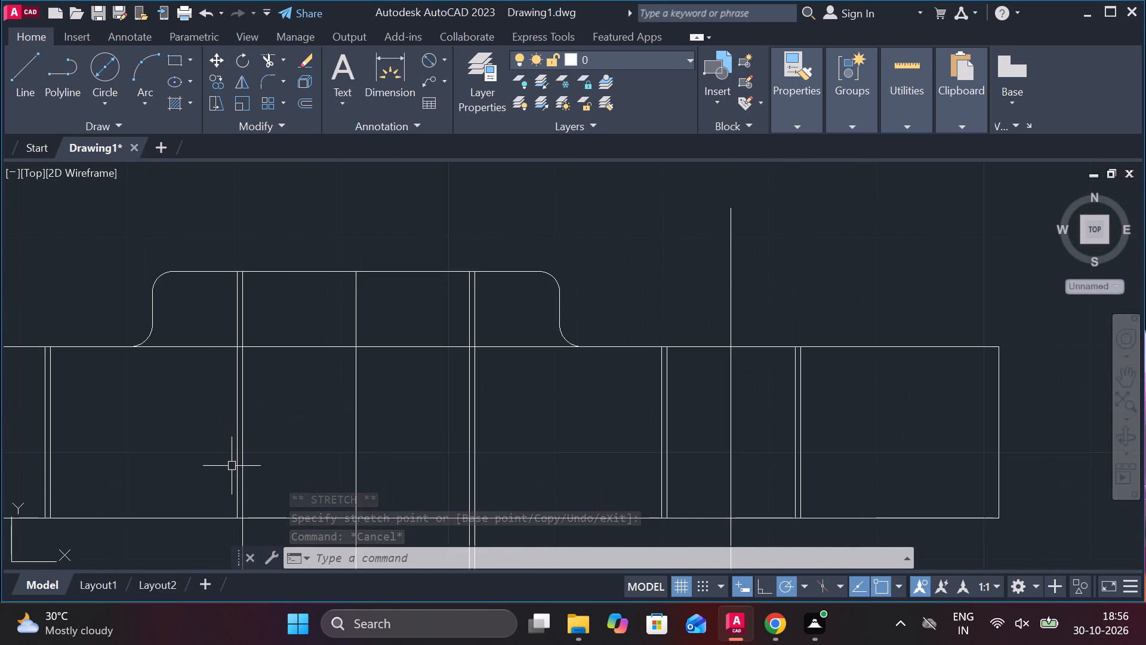
click(235, 476)
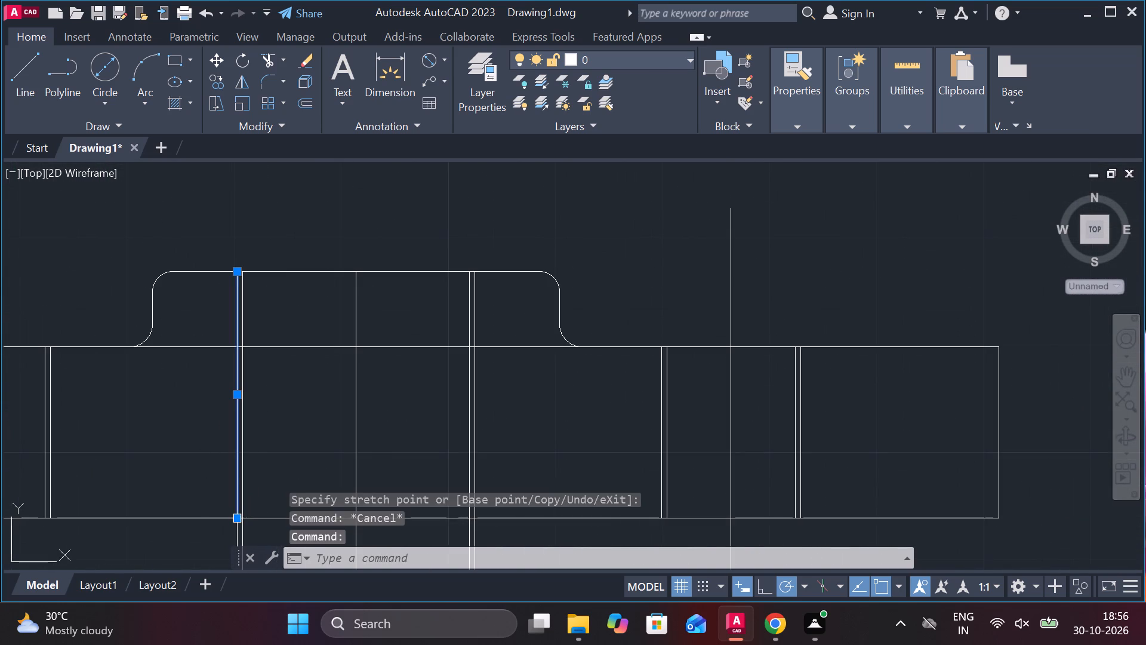
click(236, 518)
scroll(282, 386, down, 5)
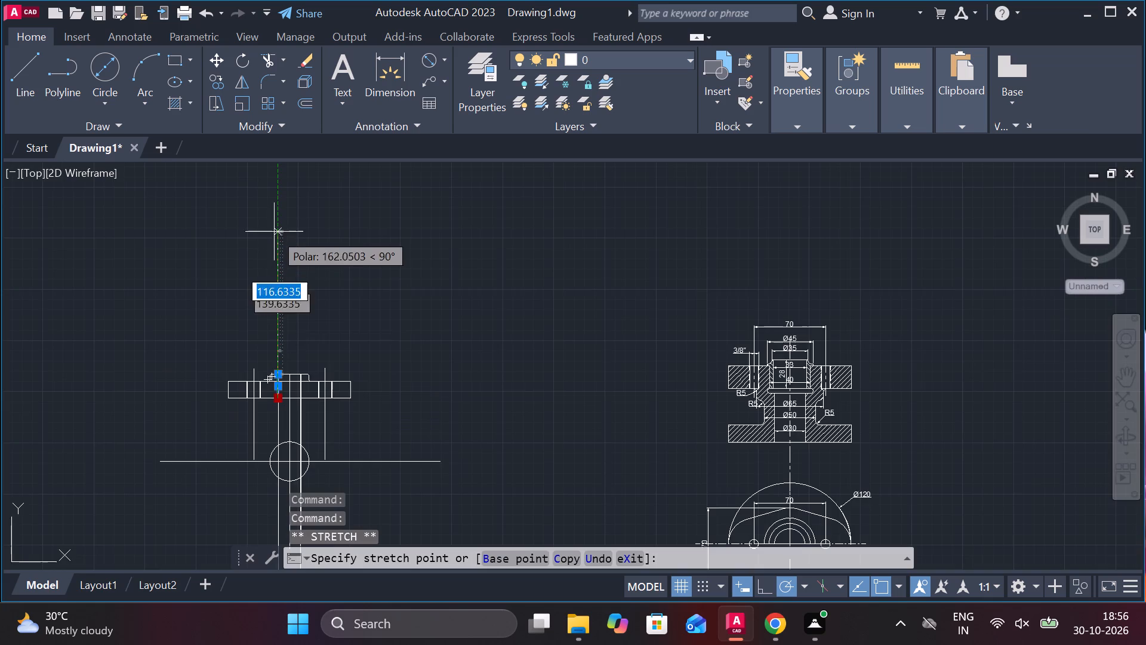
scroll(274, 232, down, 4)
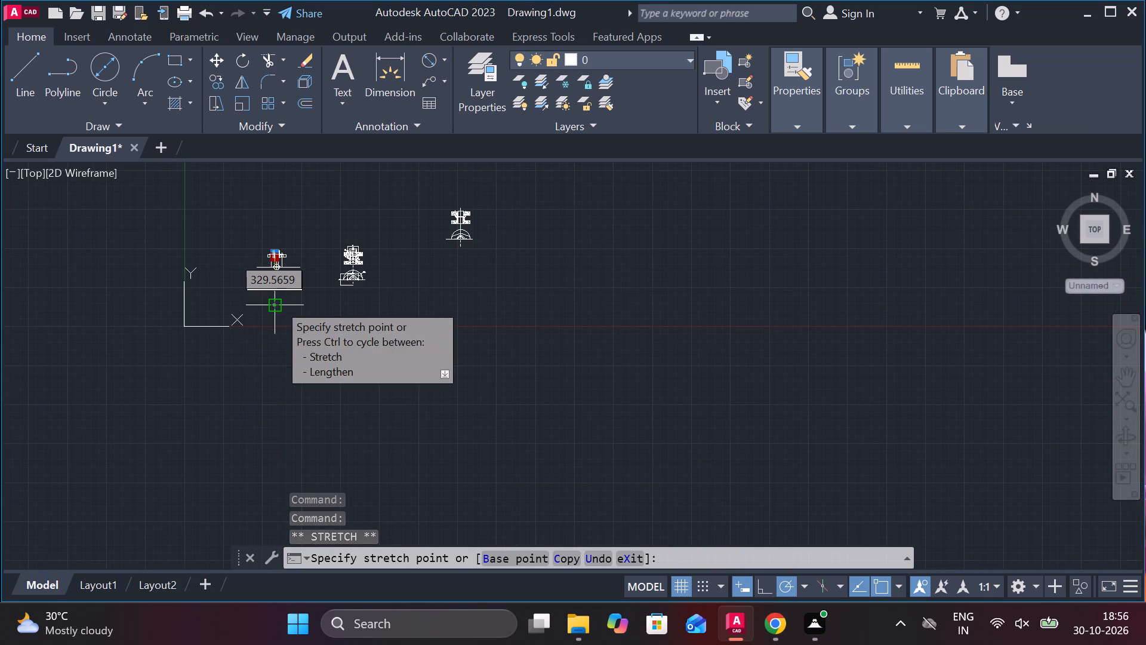
click(277, 299)
key(Escape)
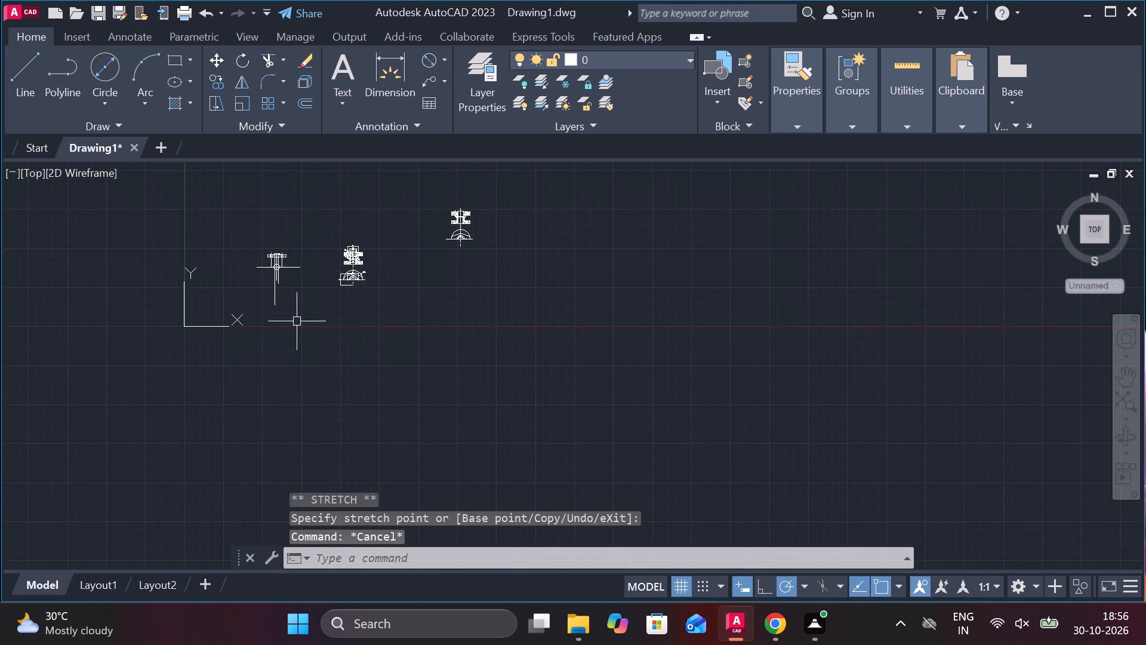
Draw a two-point circle about 21.2 in diameter along the horizontal line, spanning between the two inner bore lines.
scroll(269, 271, up, 6)
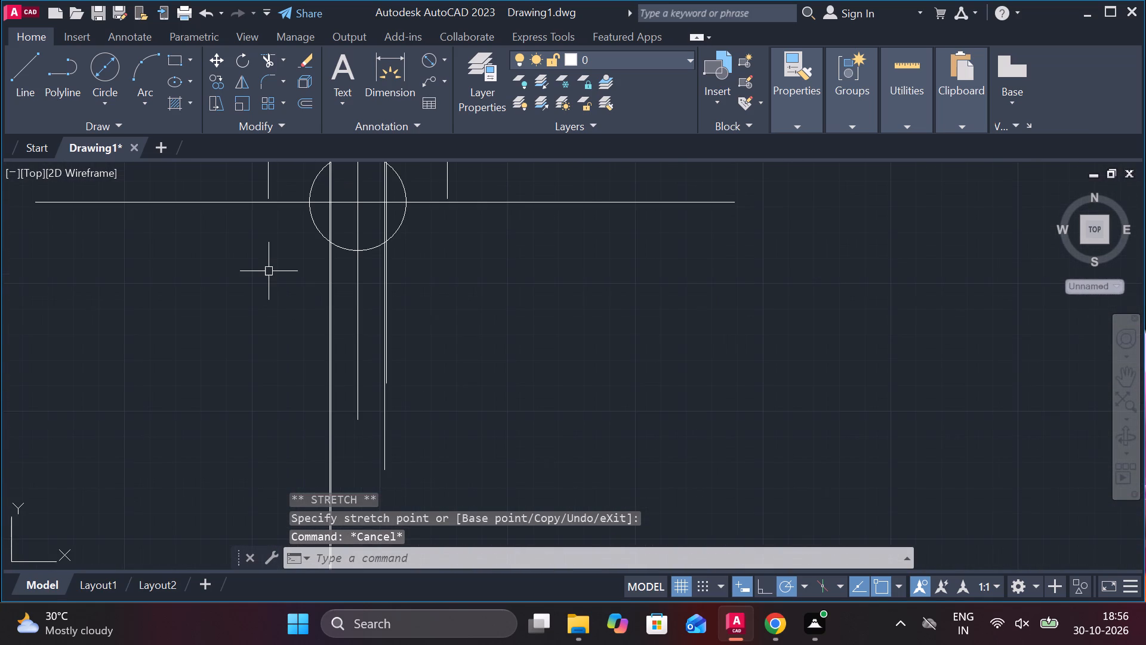
click(108, 72)
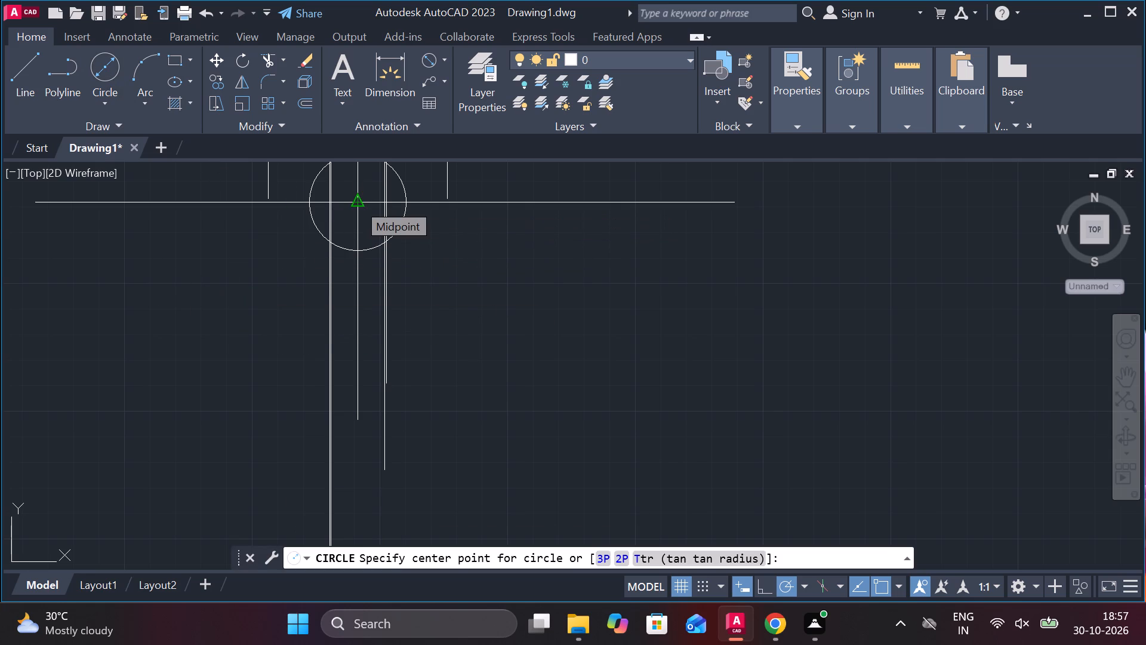
key(Escape)
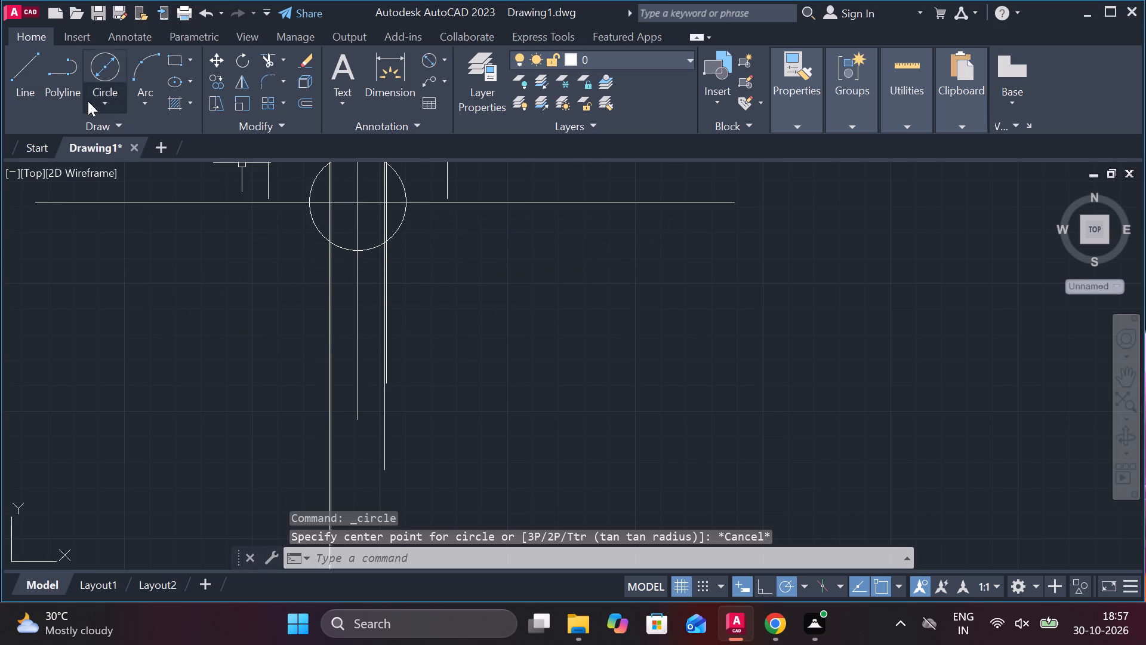
click(104, 103)
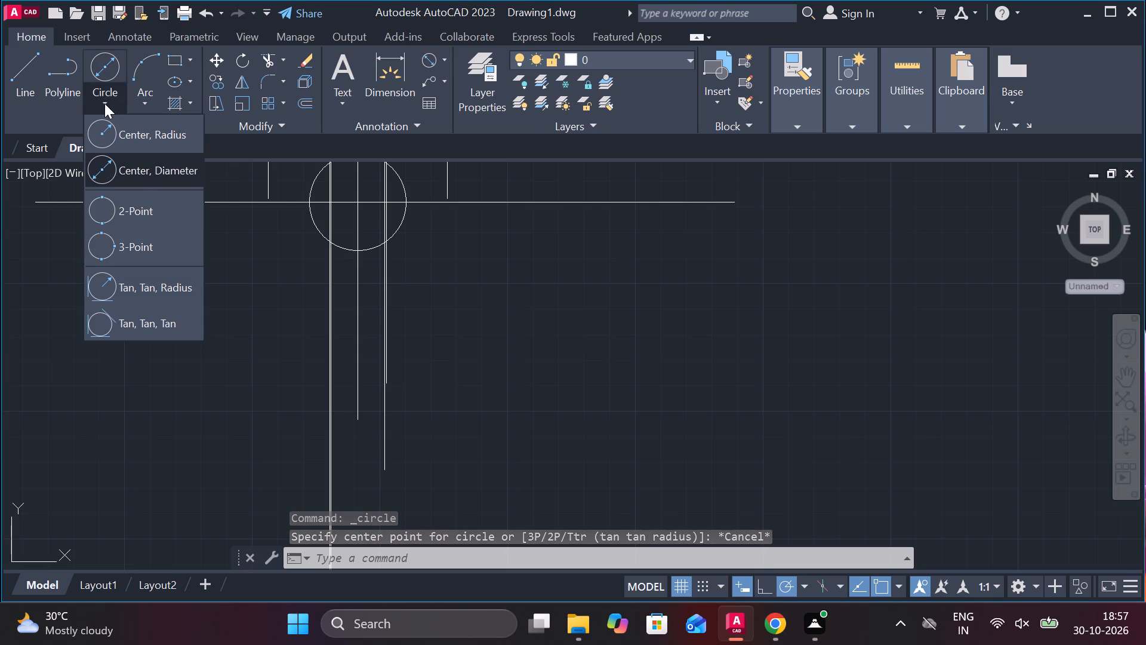
click(128, 217)
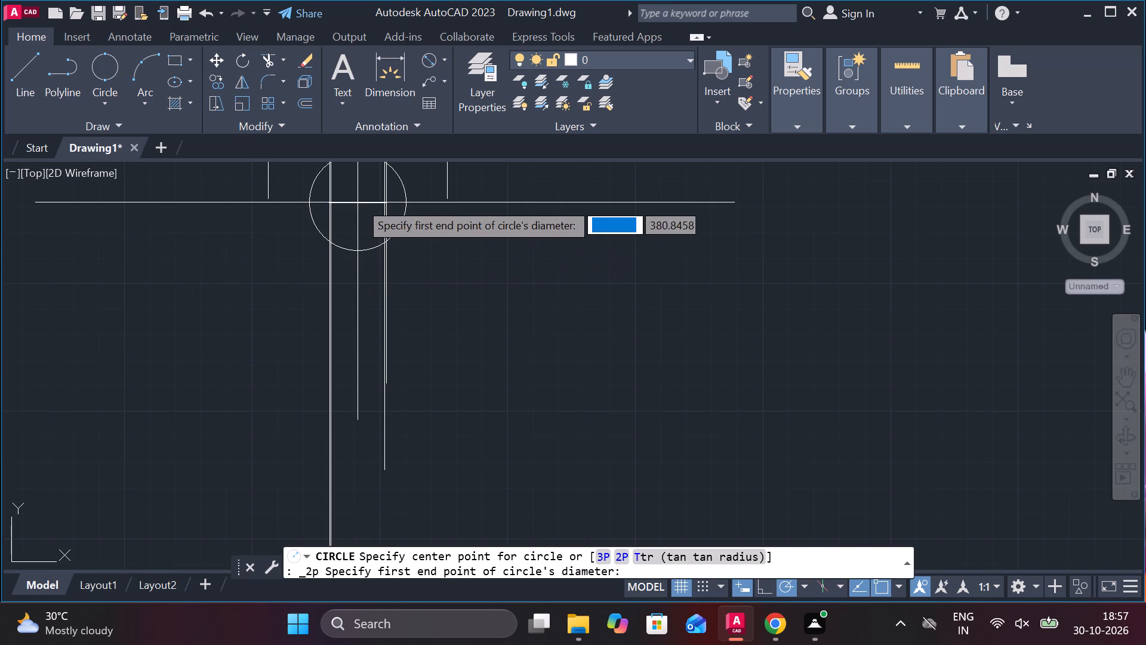
scroll(263, 221, down, 2)
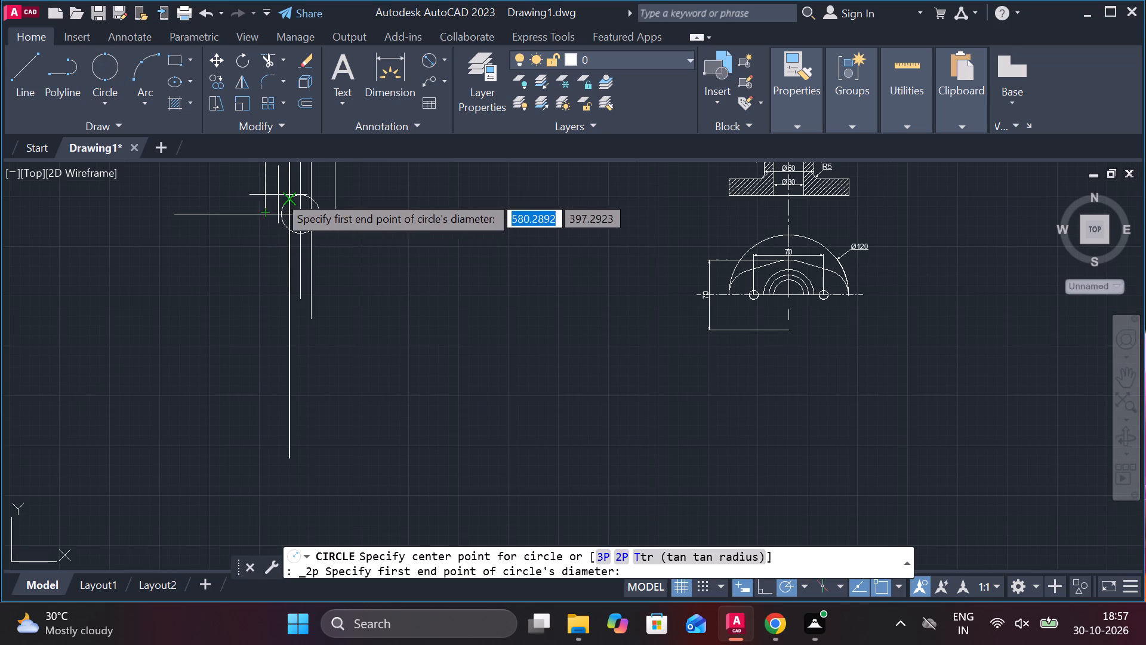
scroll(278, 189, up, 3)
scroll(294, 290, up, 3)
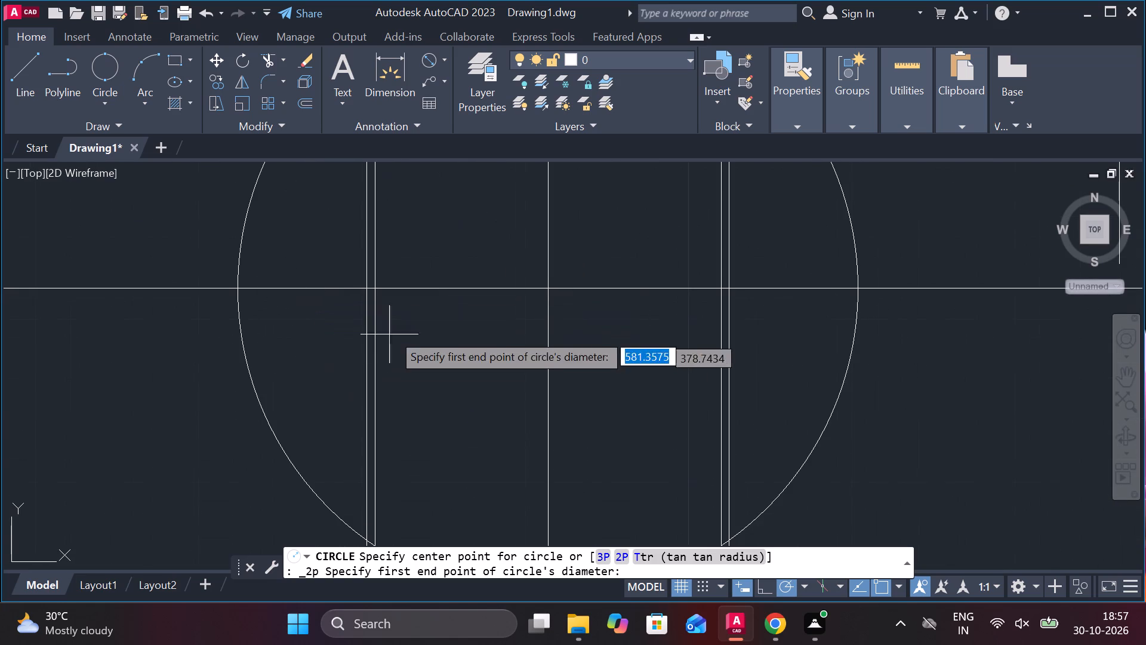
click(374, 287)
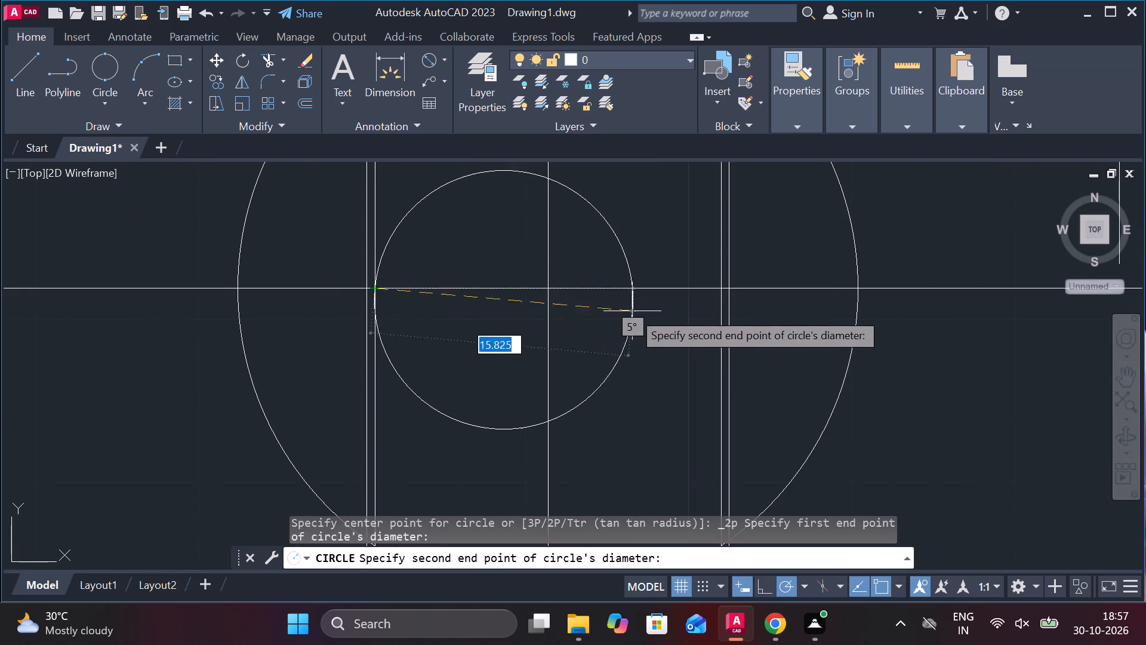
click(722, 291)
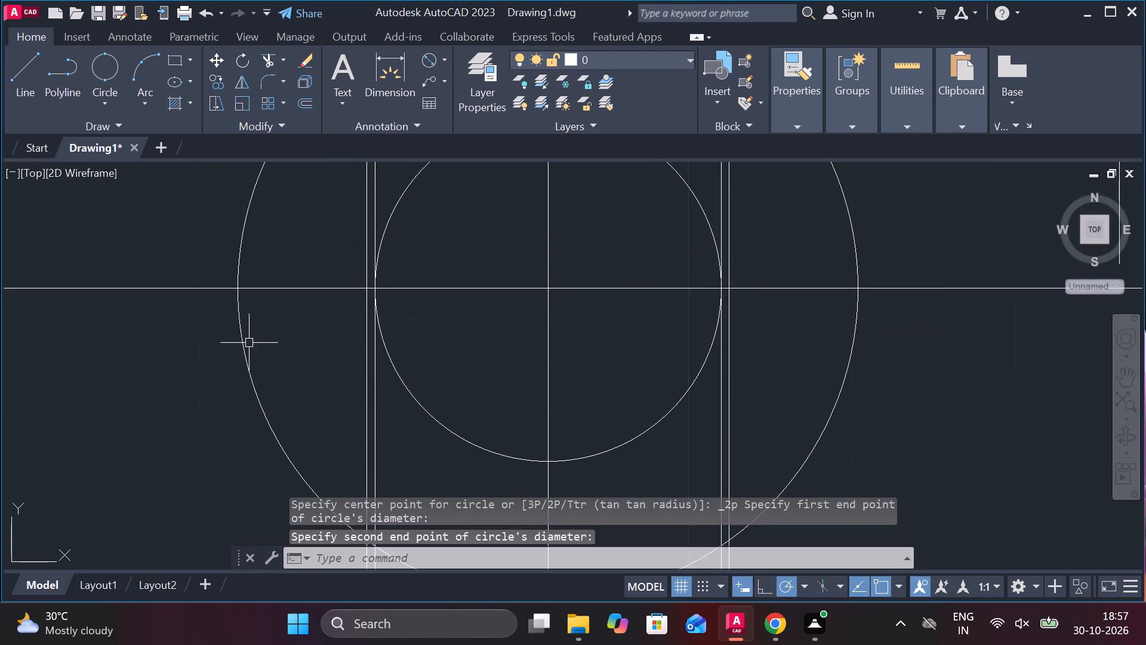
key(Escape)
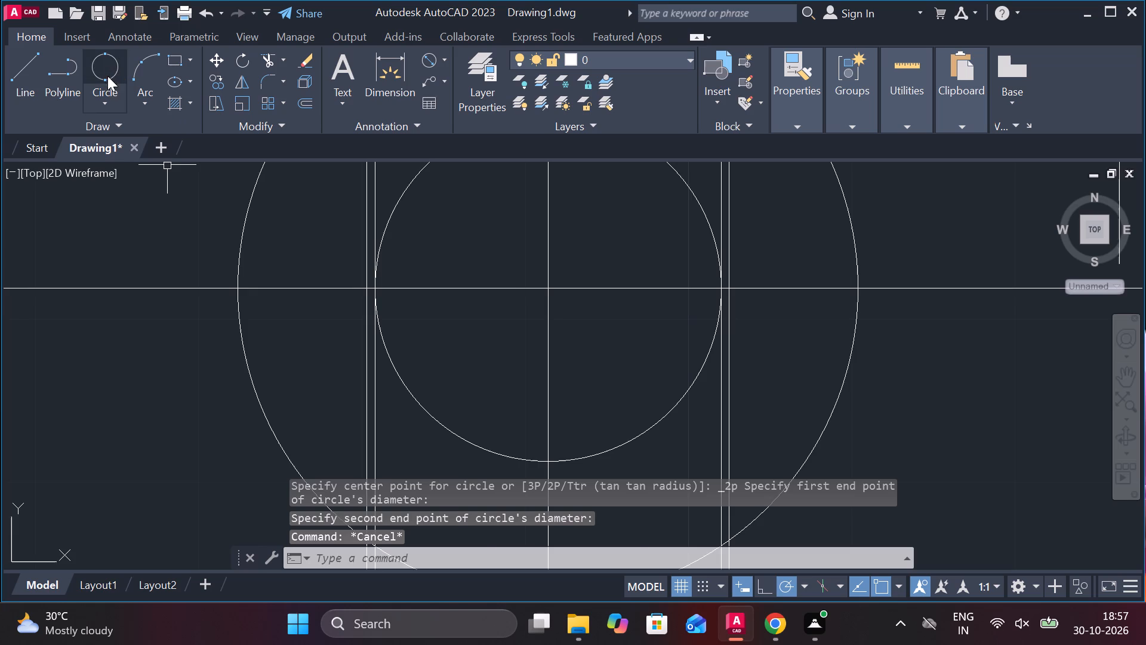
Draw a second two-point circle on the horizontal line, spanning between the two outer bore lines.
click(106, 68)
click(363, 288)
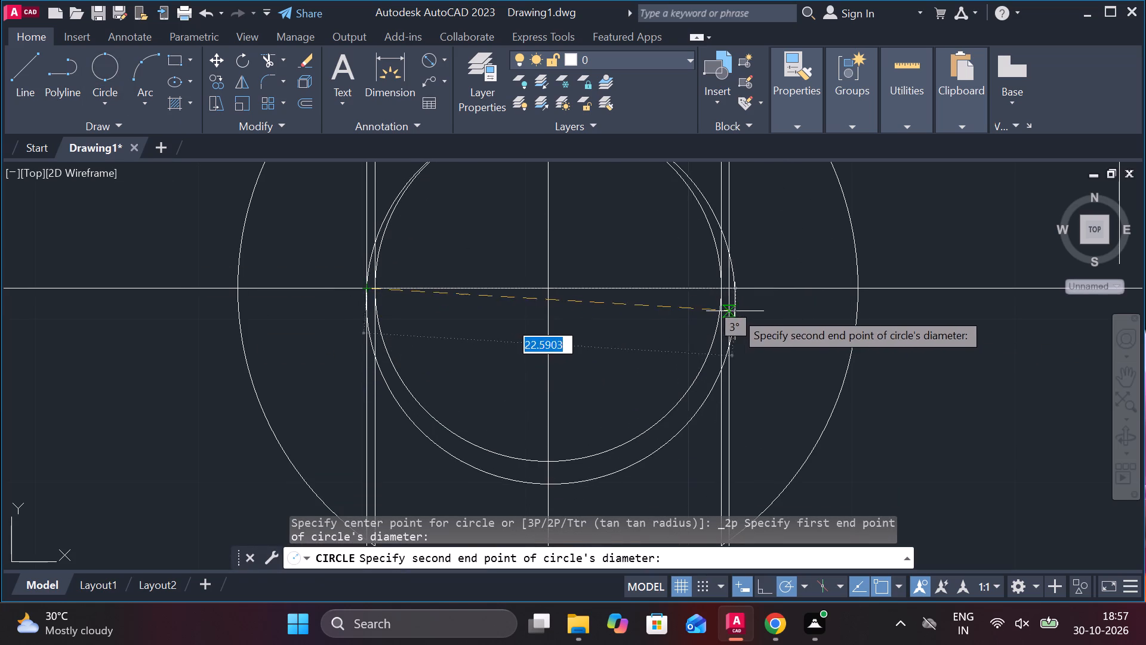
click(730, 289)
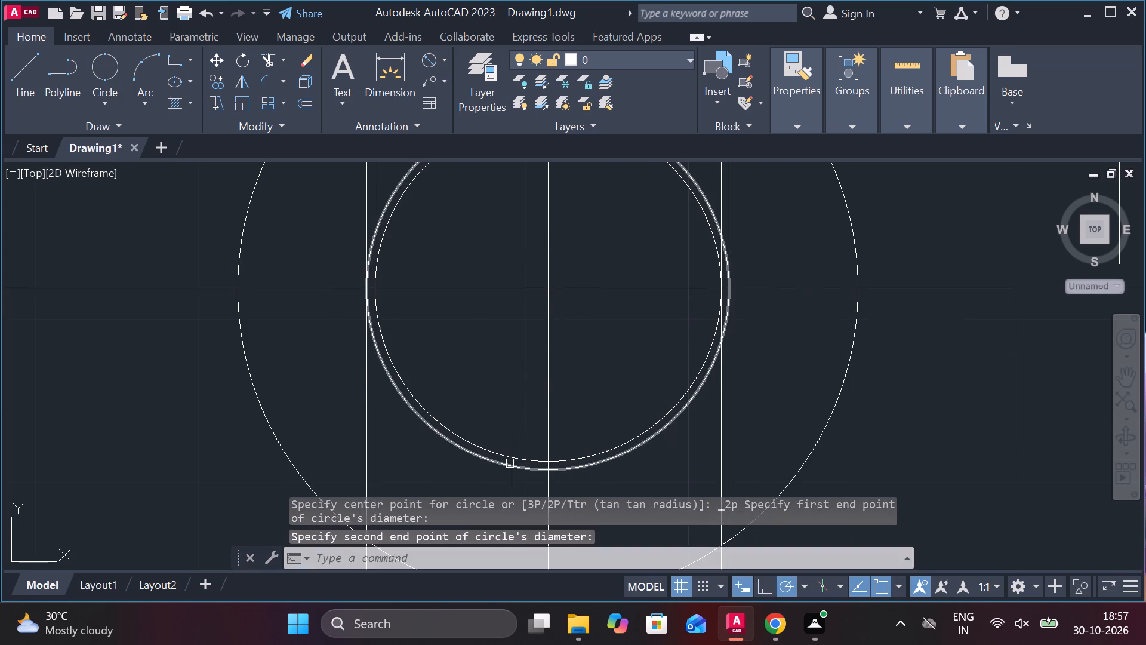
key(Escape)
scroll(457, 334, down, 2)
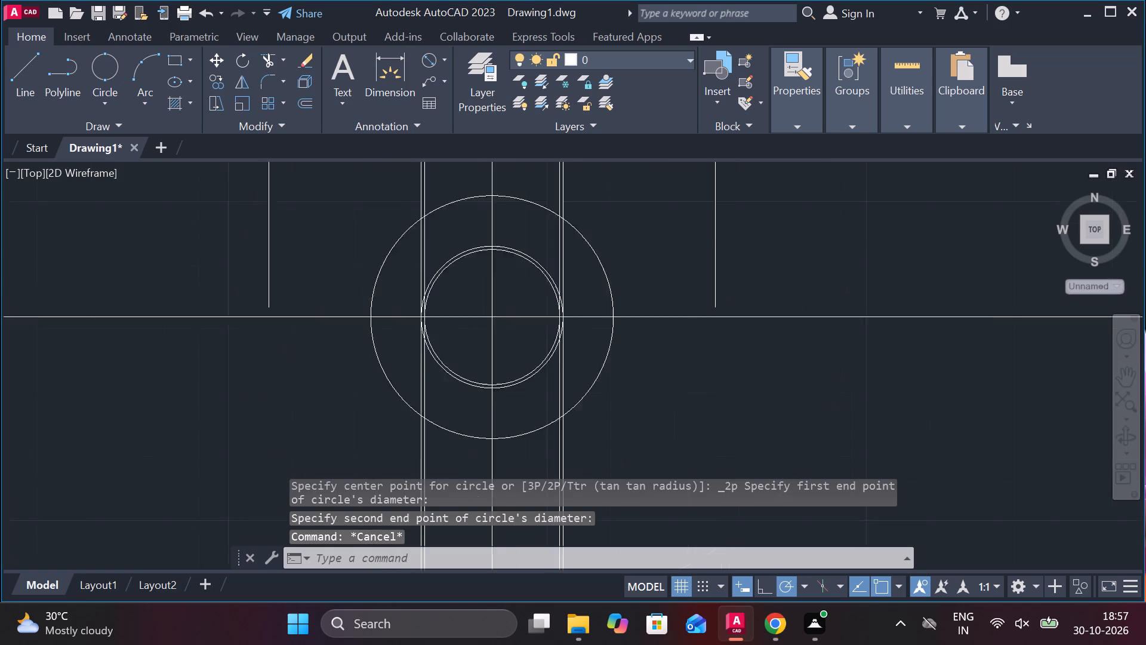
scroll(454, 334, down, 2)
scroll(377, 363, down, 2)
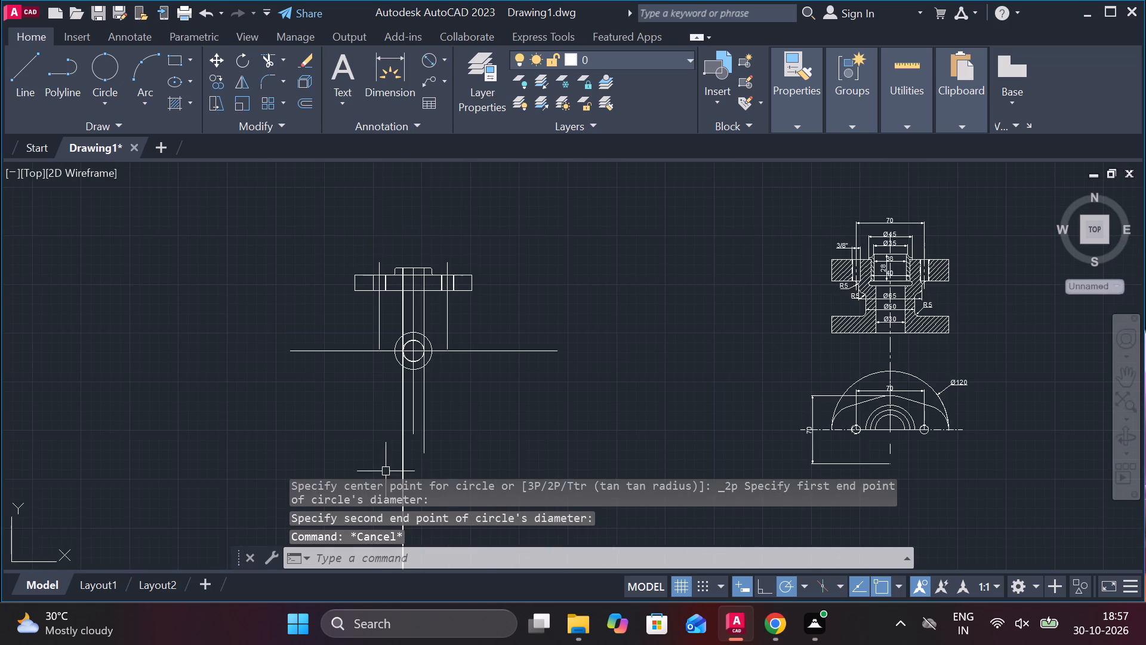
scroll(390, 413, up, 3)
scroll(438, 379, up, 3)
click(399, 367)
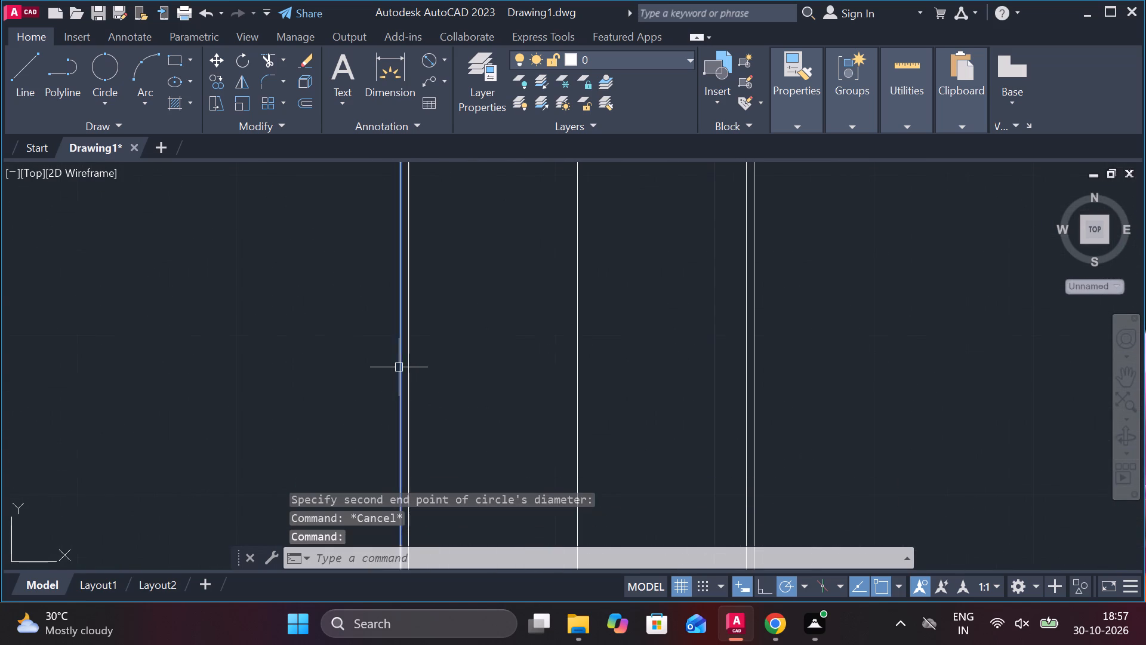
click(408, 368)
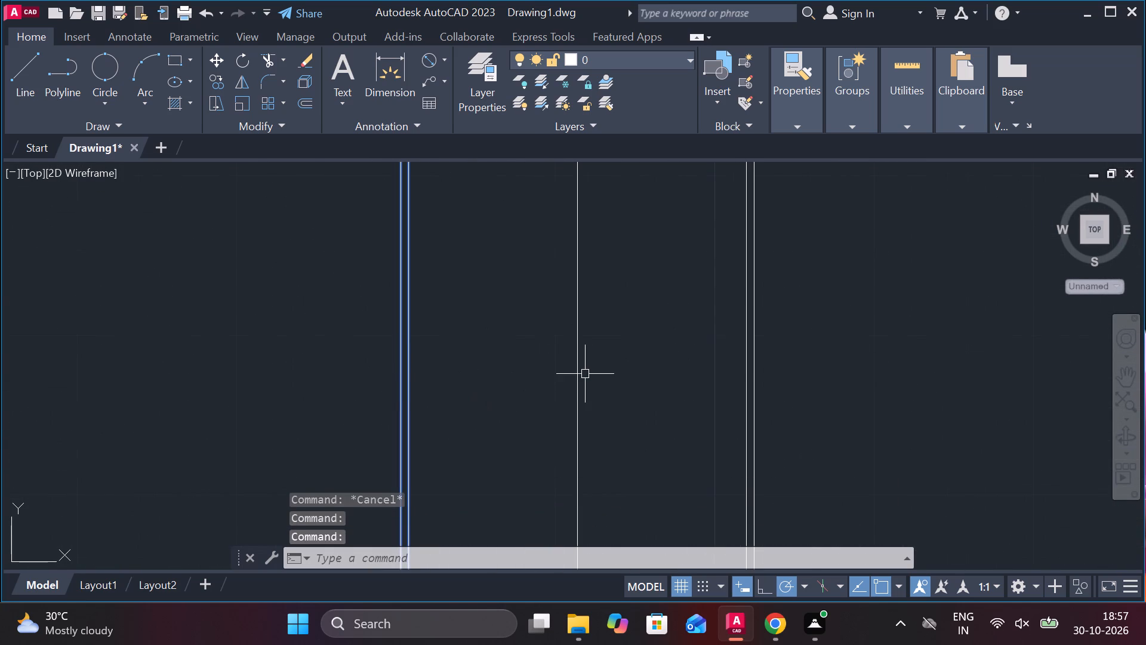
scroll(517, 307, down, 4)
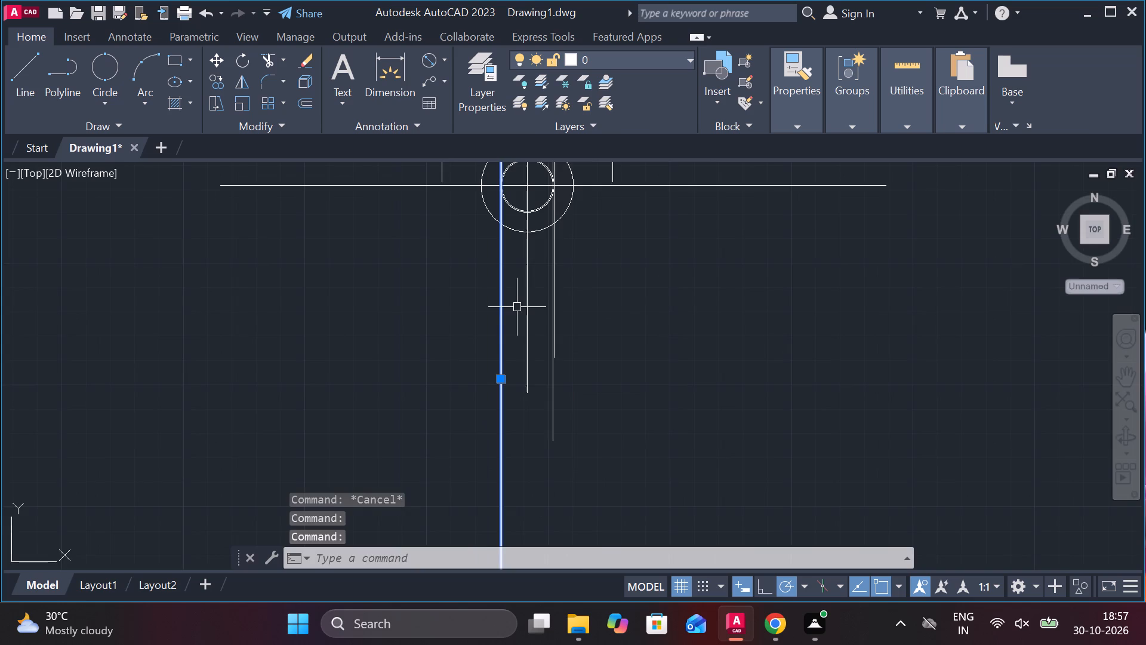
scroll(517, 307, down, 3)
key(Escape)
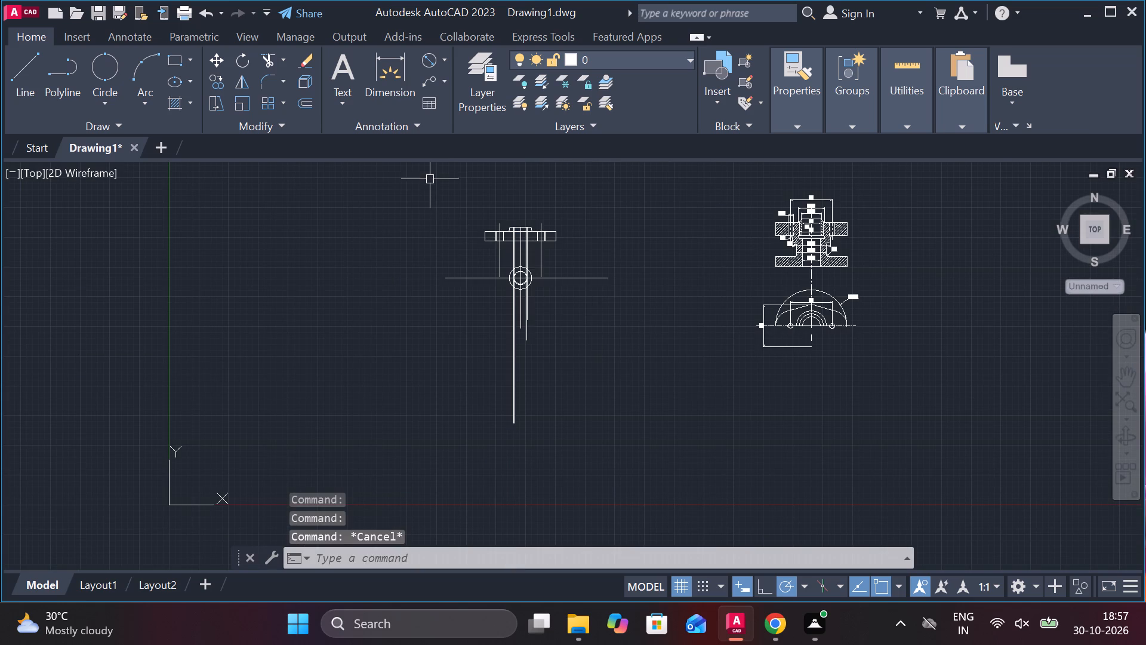
Trim the four projected bore lines between the side view's bottom edge and the large circle.
click(267, 52)
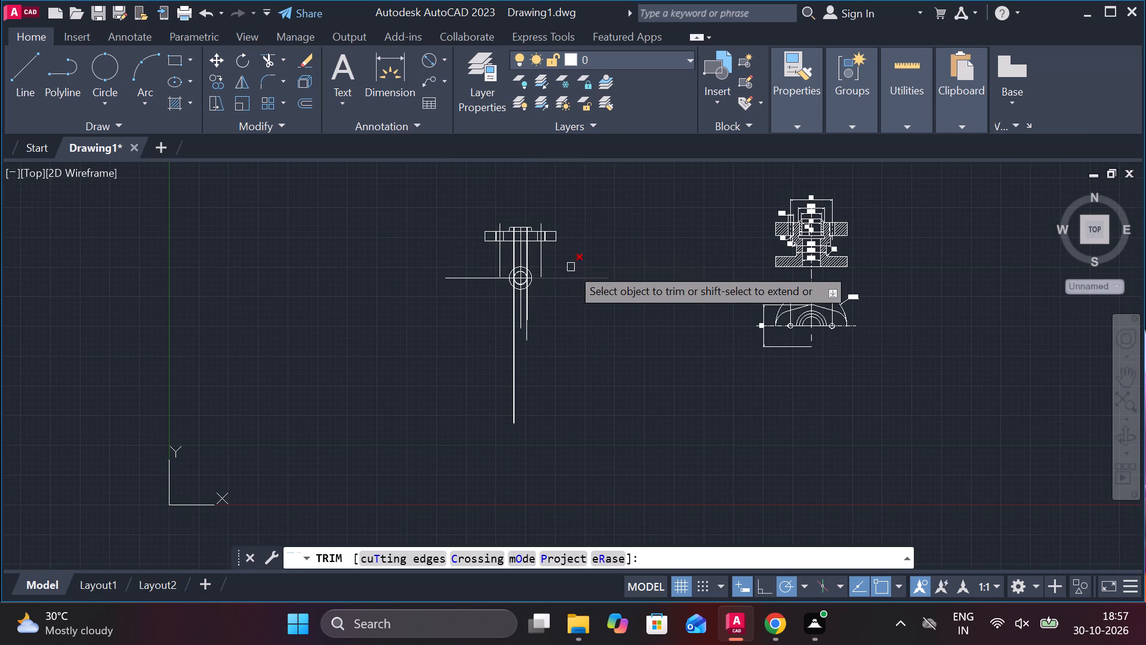
scroll(565, 252, up, 4)
click(292, 269)
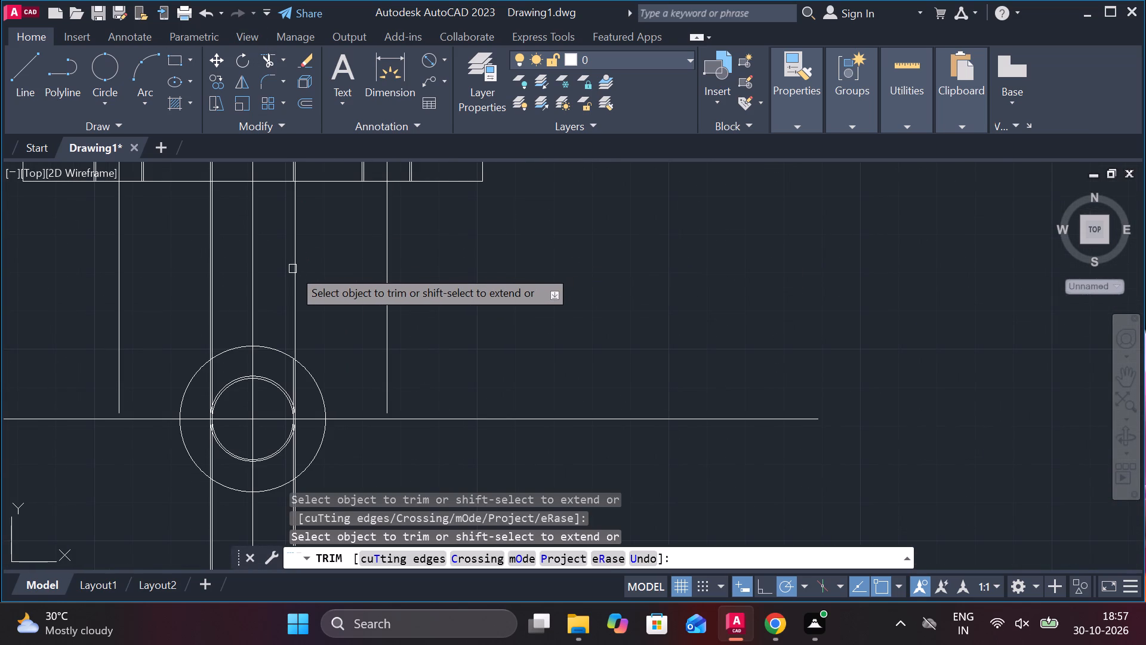
click(297, 269)
click(214, 260)
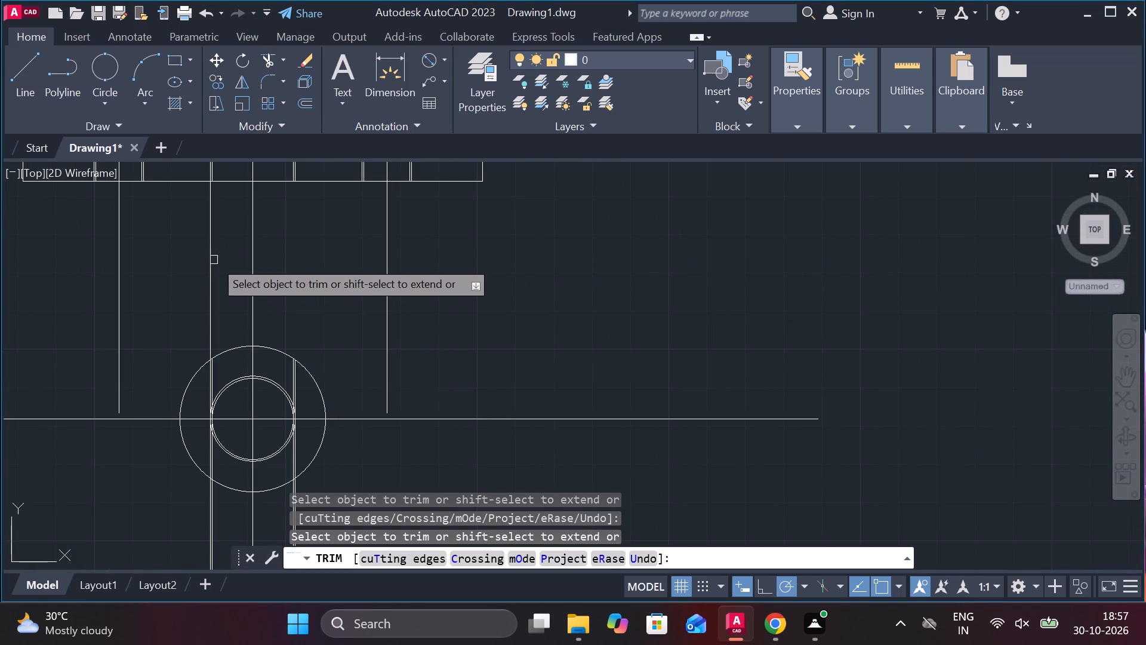
click(213, 260)
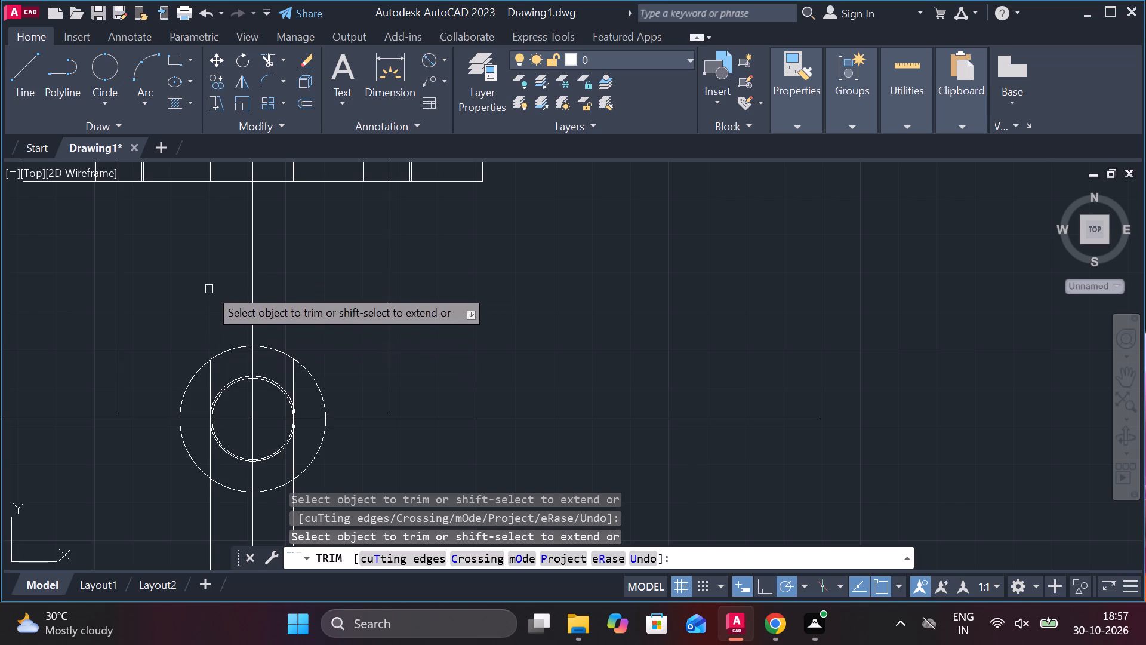
key(Escape)
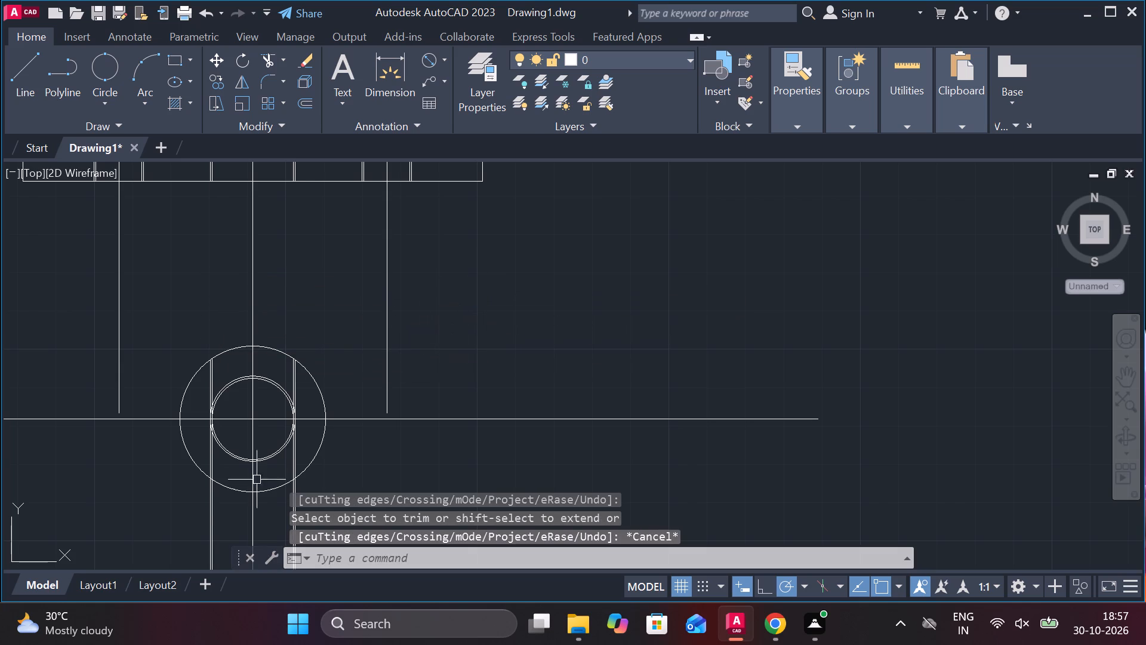
Erase the remaining lower portions of the four projected bore lines running through the circles.
click(211, 520)
scroll(221, 526, up, 2)
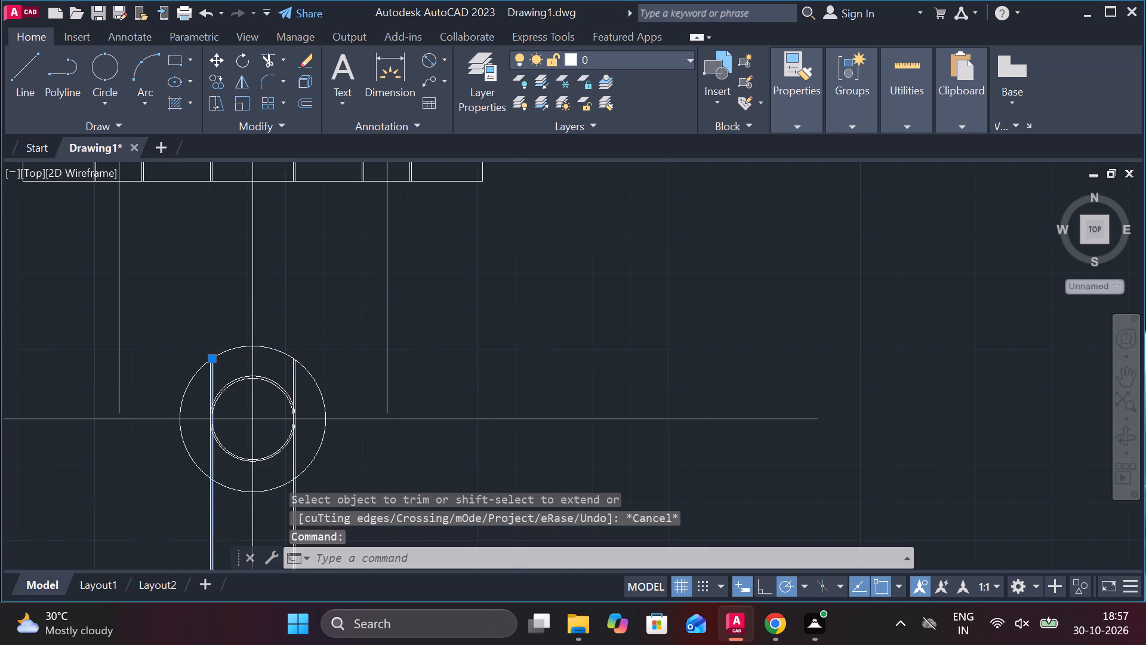
scroll(221, 526, up, 1)
click(169, 475)
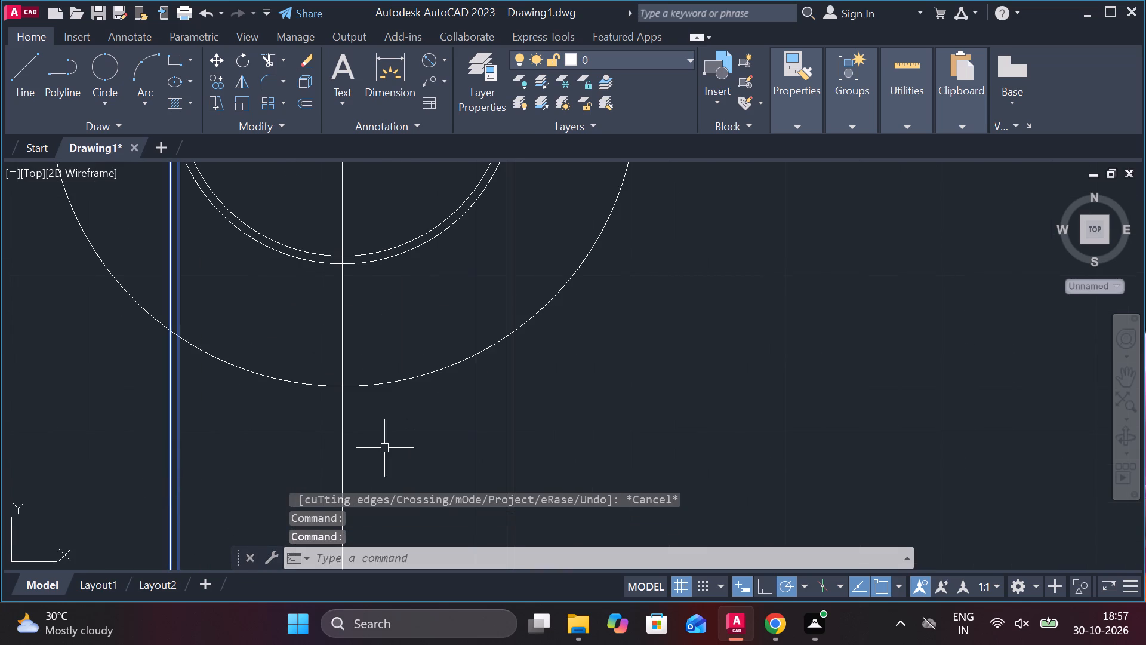
click(515, 444)
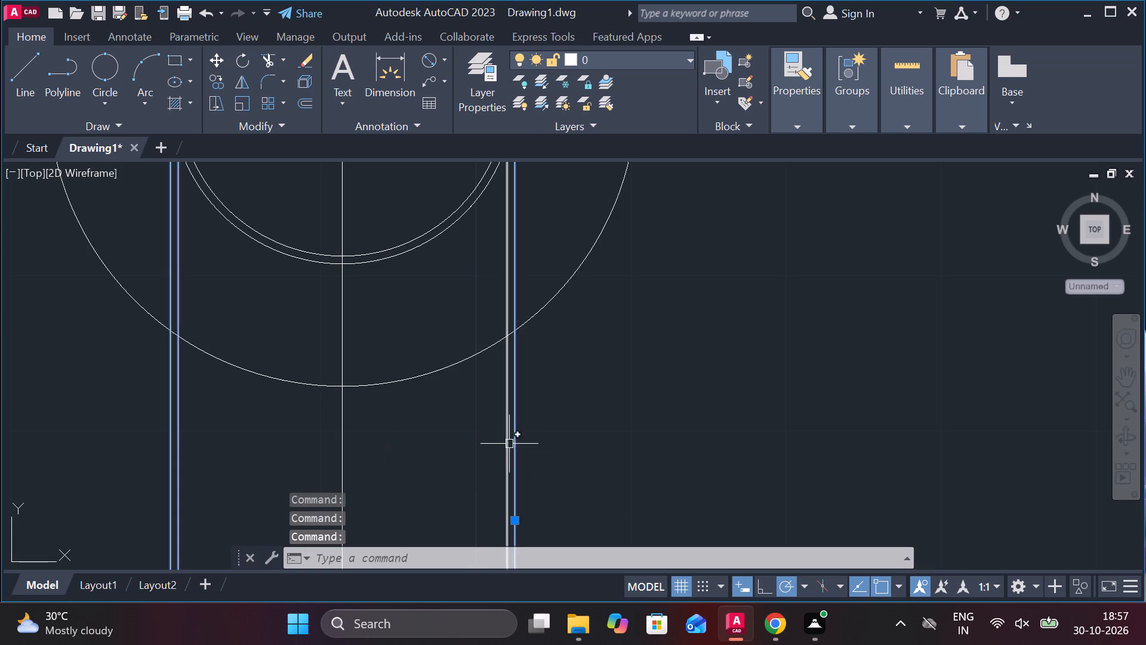
click(509, 444)
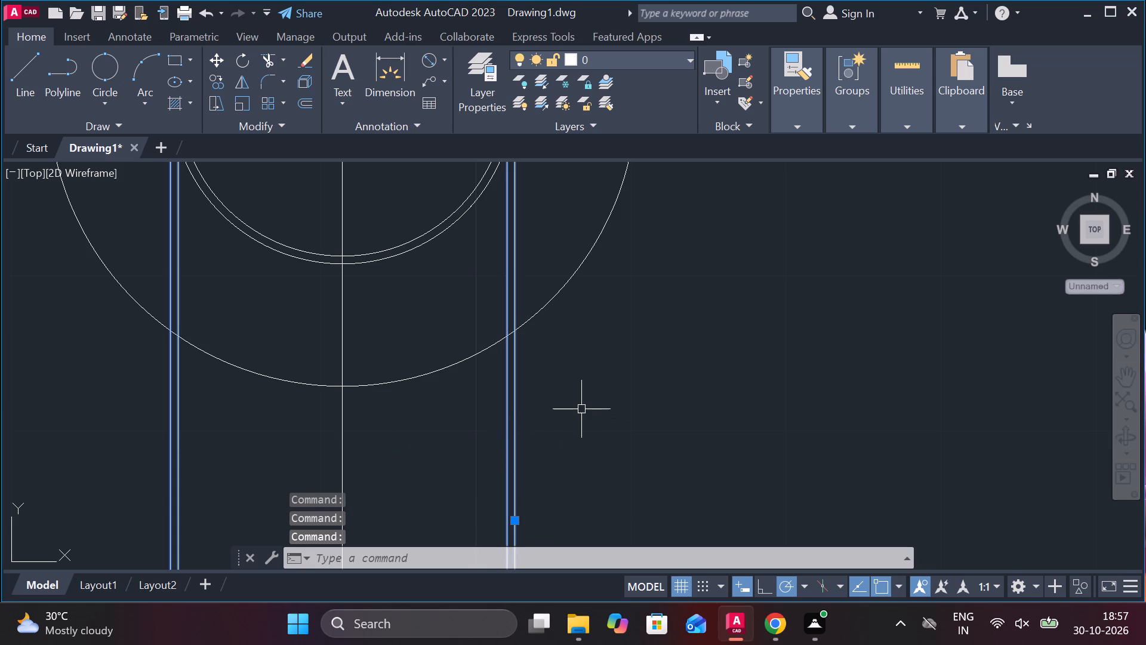
key(Delete)
Change the linetype of the outer of the two closely spaced bore circles to DASHED.
scroll(546, 408, down, 3)
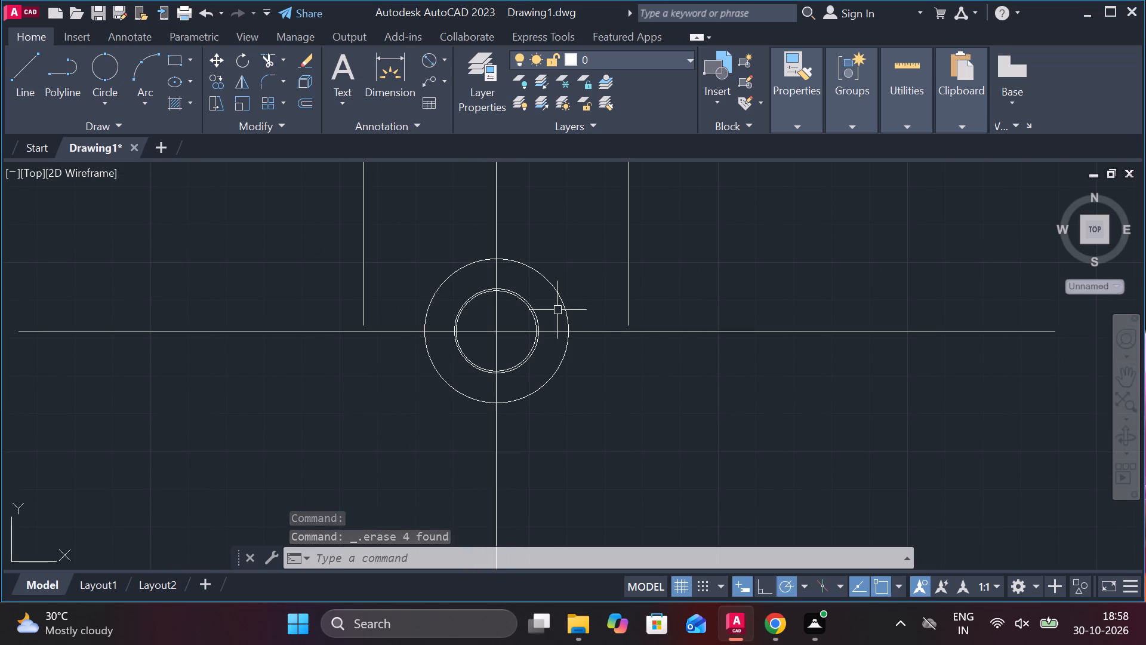
scroll(550, 310, up, 3)
click(474, 317)
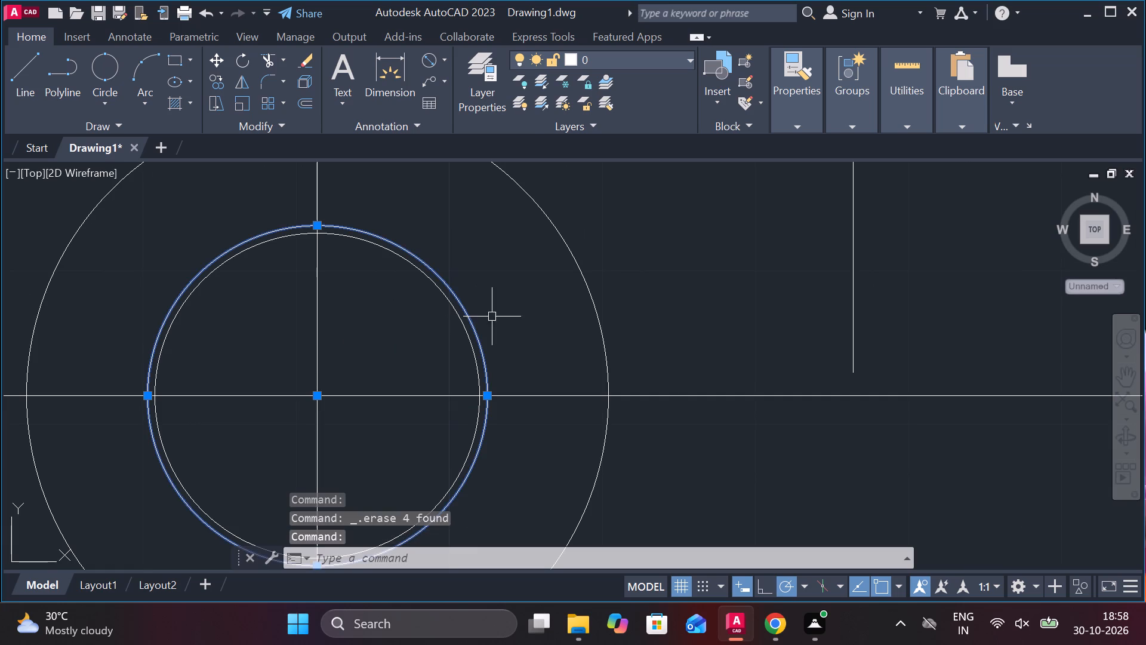
click(794, 125)
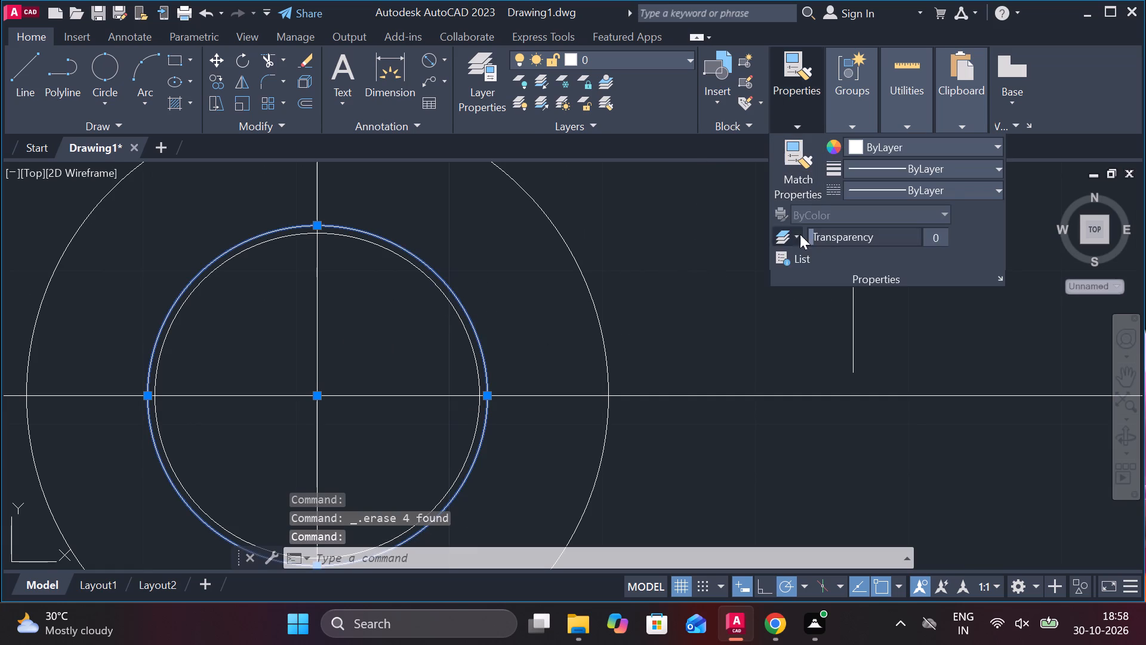
click(959, 187)
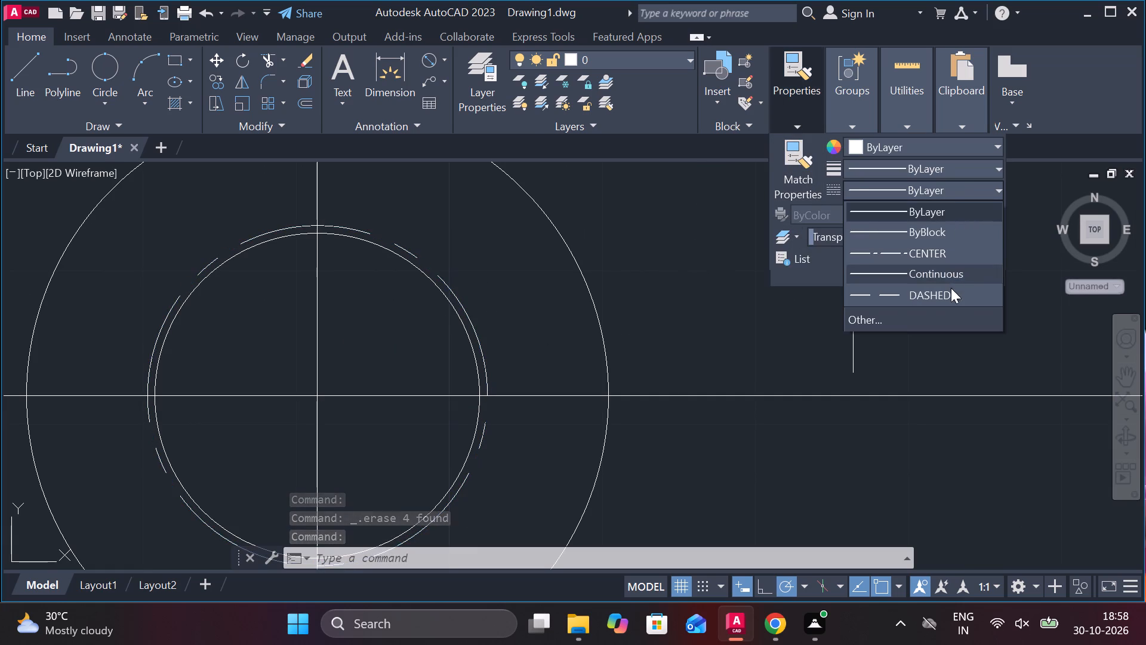
click(951, 295)
key(Escape)
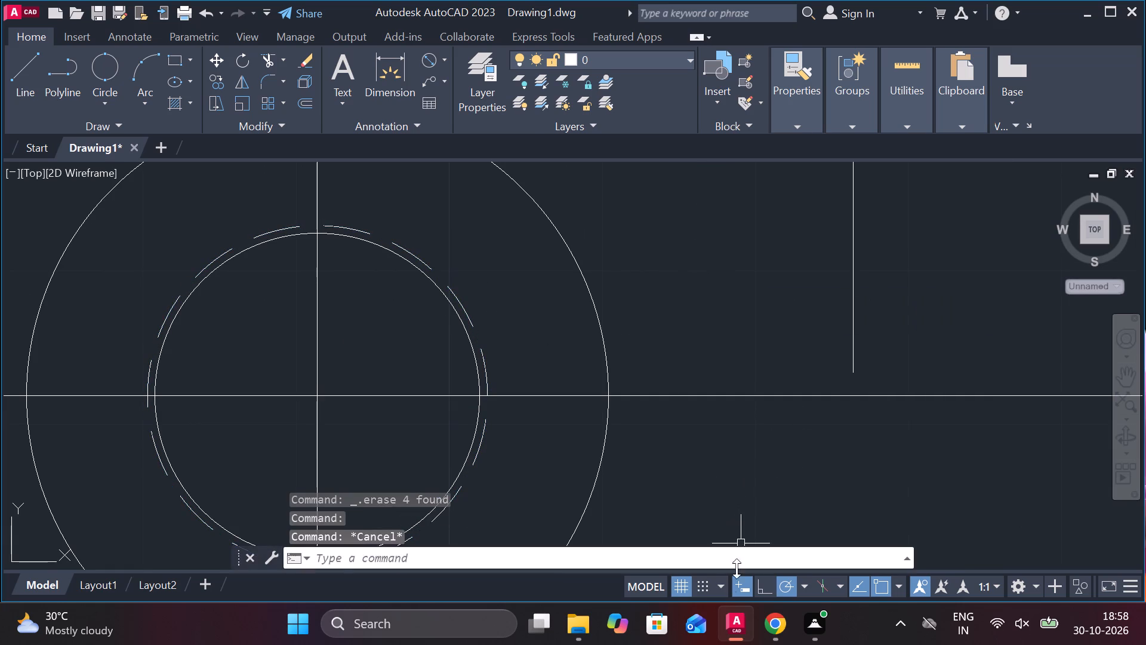
Draw a circle of radius 45 centred on the intersection of the plan view's vertical and horizontal centre lines.
scroll(607, 441, down, 3)
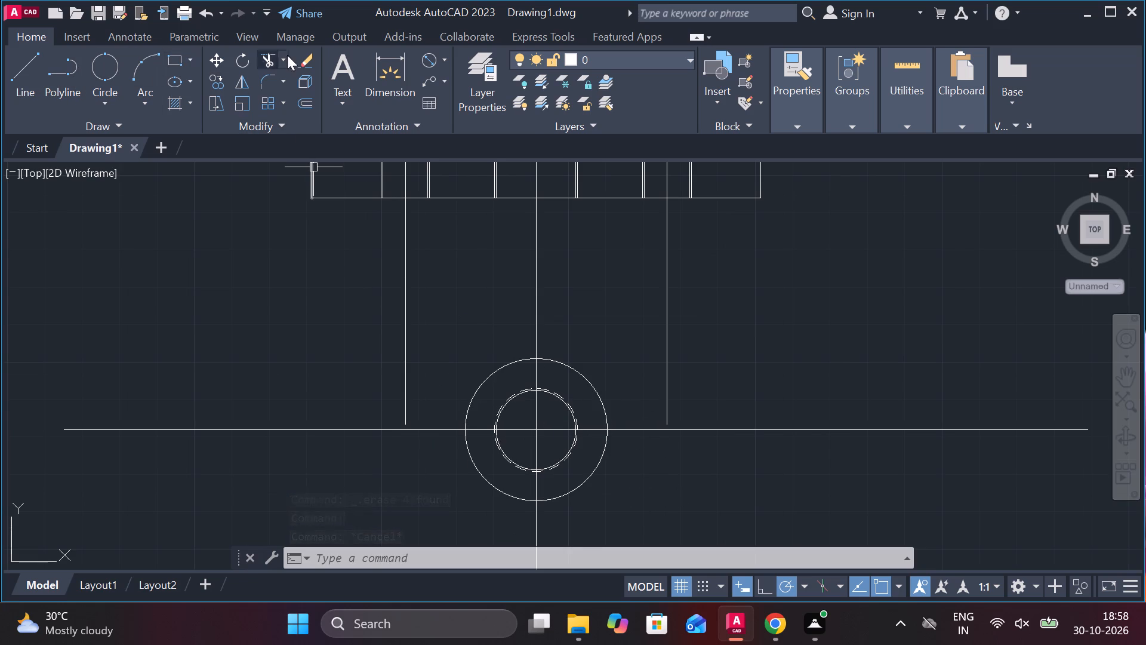
click(107, 114)
click(107, 107)
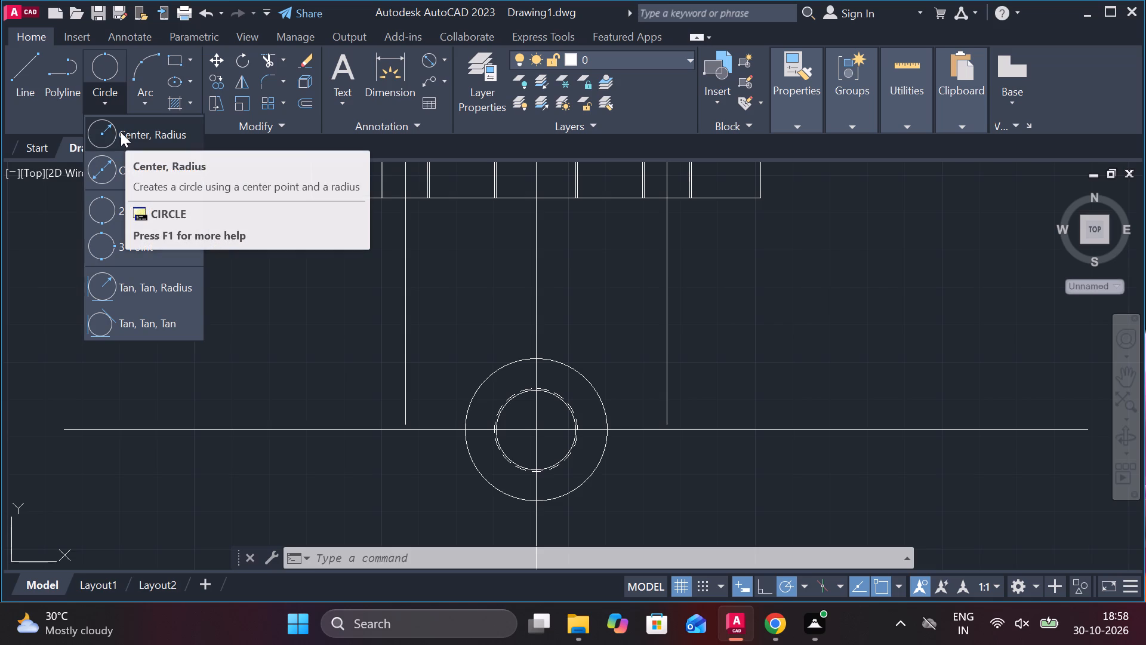
click(121, 132)
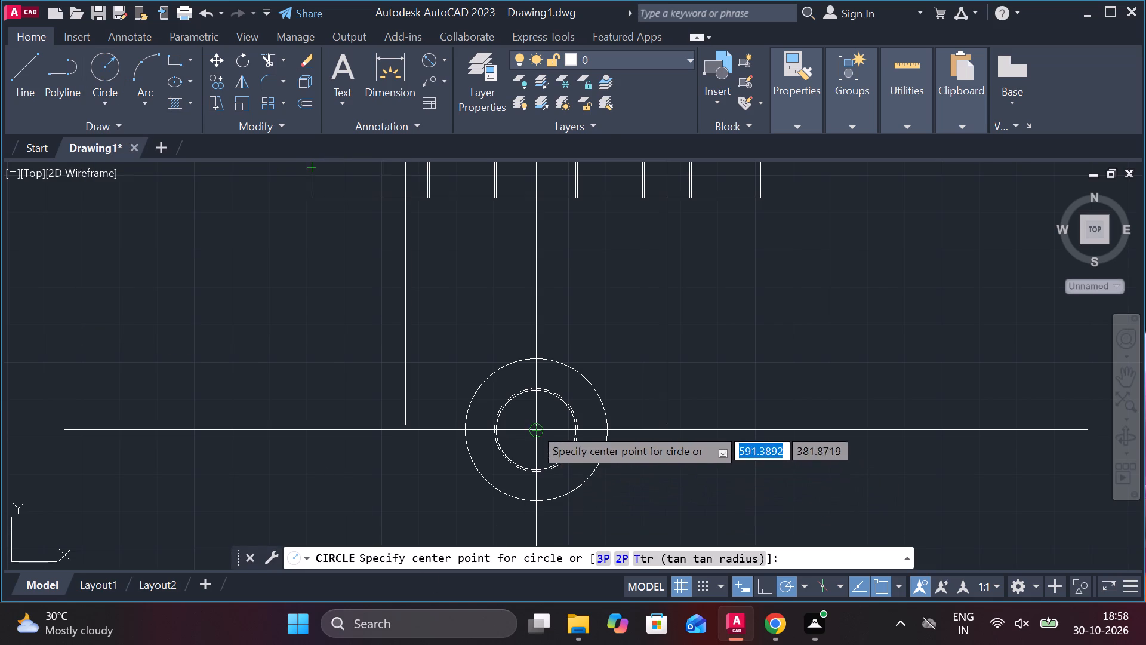
click(528, 423)
key(Escape)
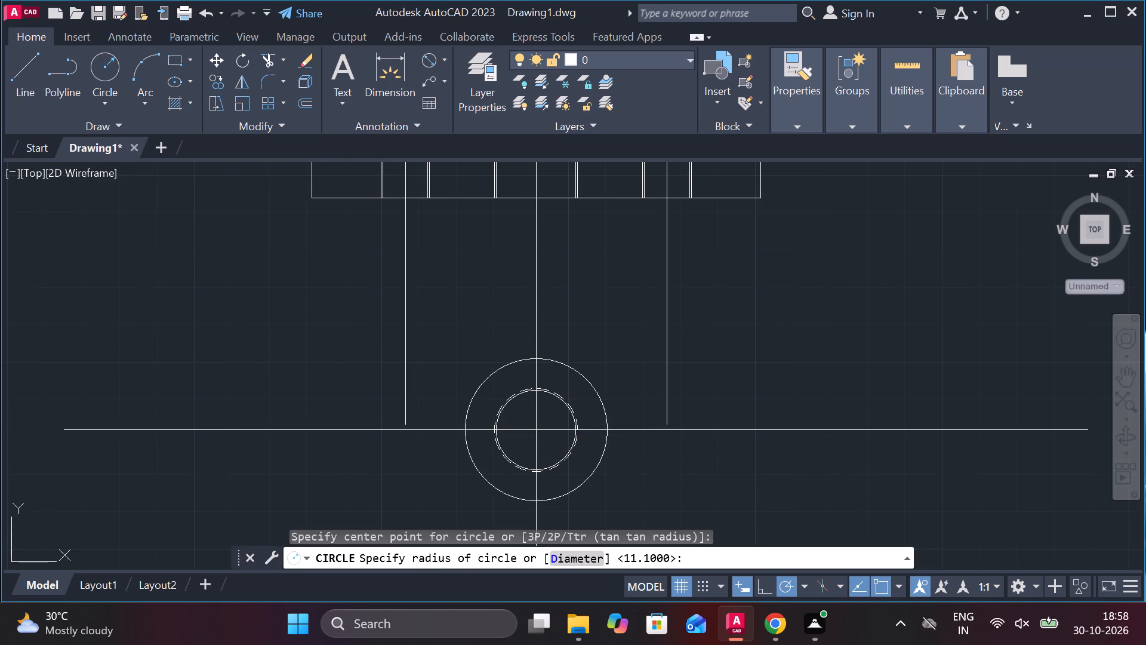
key(space)
click(537, 432)
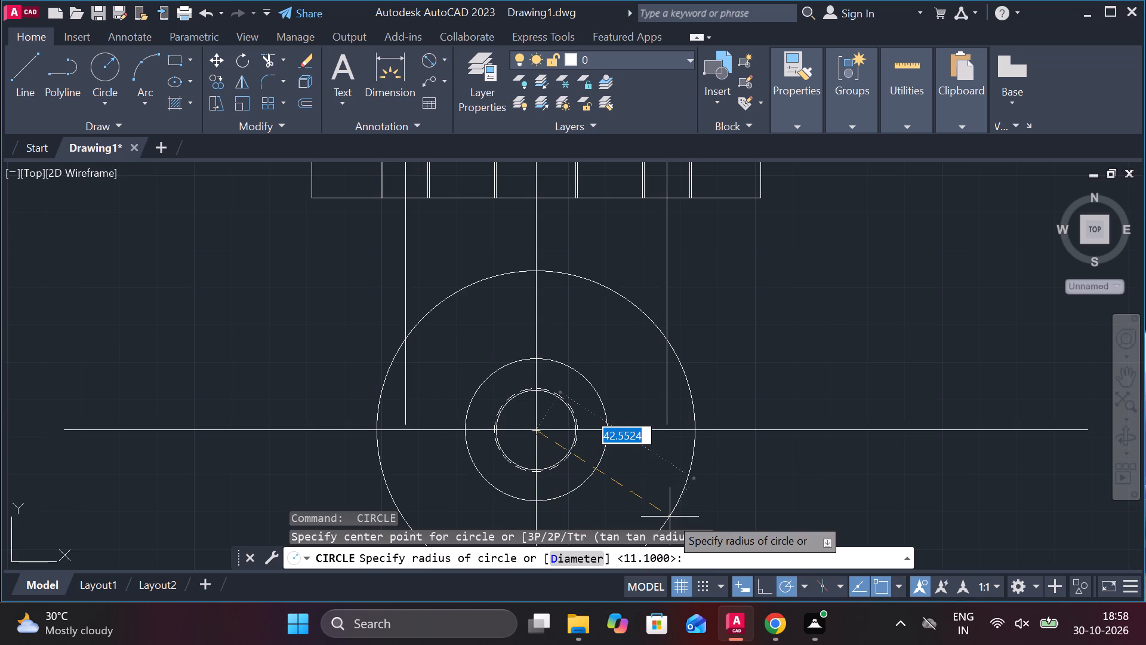
text(45)
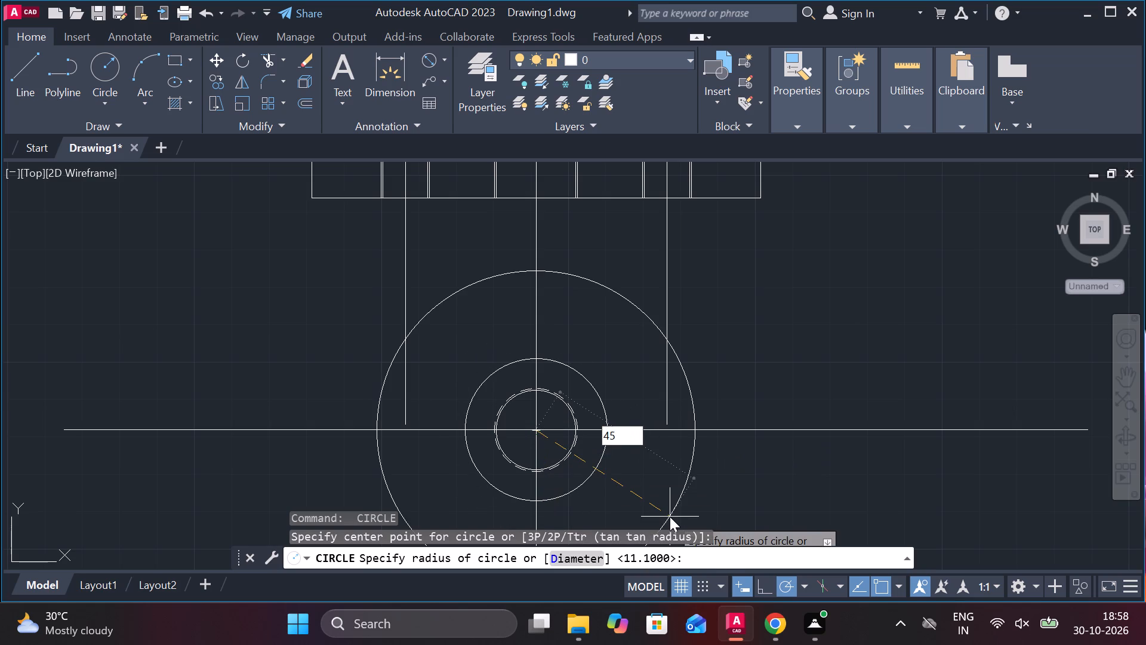
key(Return)
Stretch the lower ends of both vertical hole centre lines straight down past the plan view's horizontal centre line.
scroll(613, 454, down, 2)
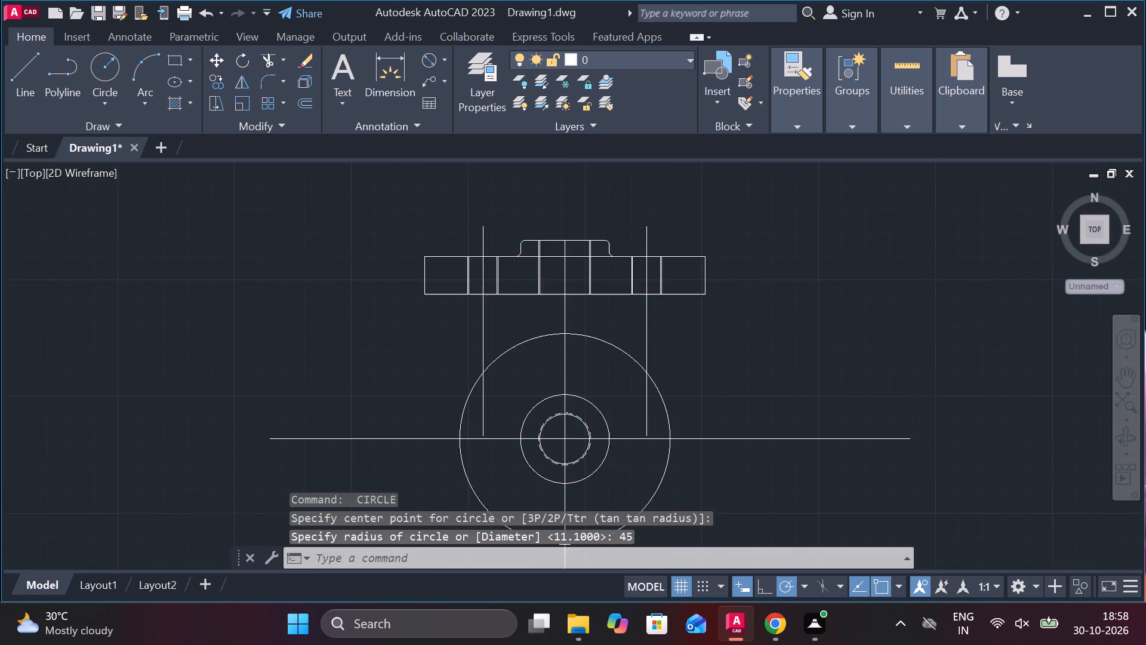
scroll(613, 454, down, 2)
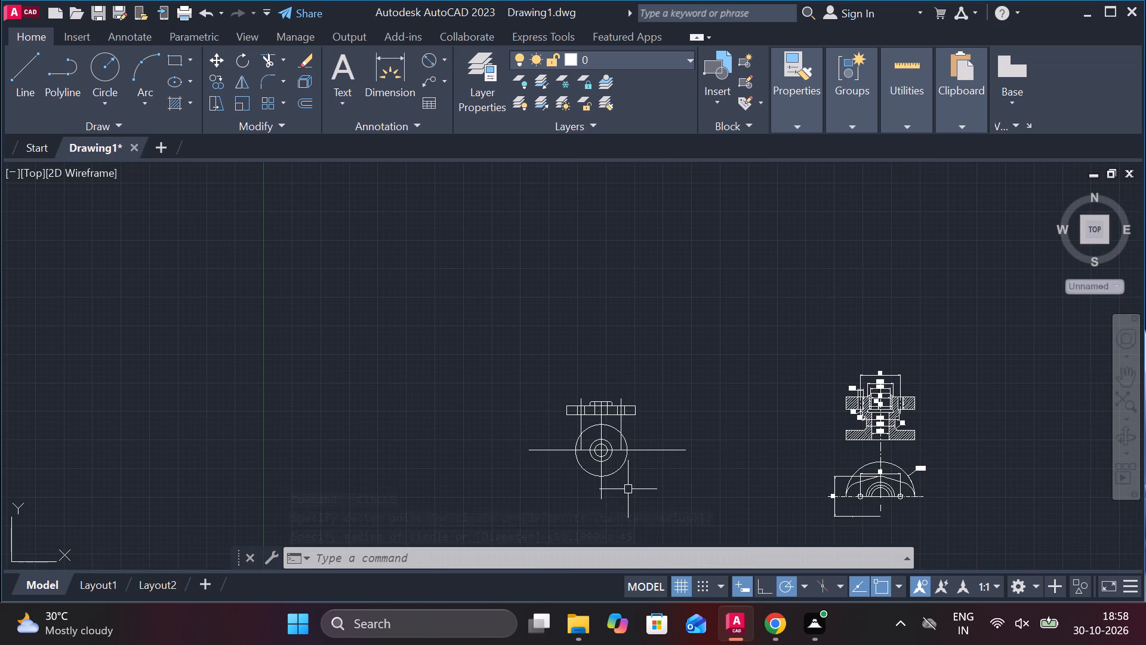
scroll(628, 489, up, 3)
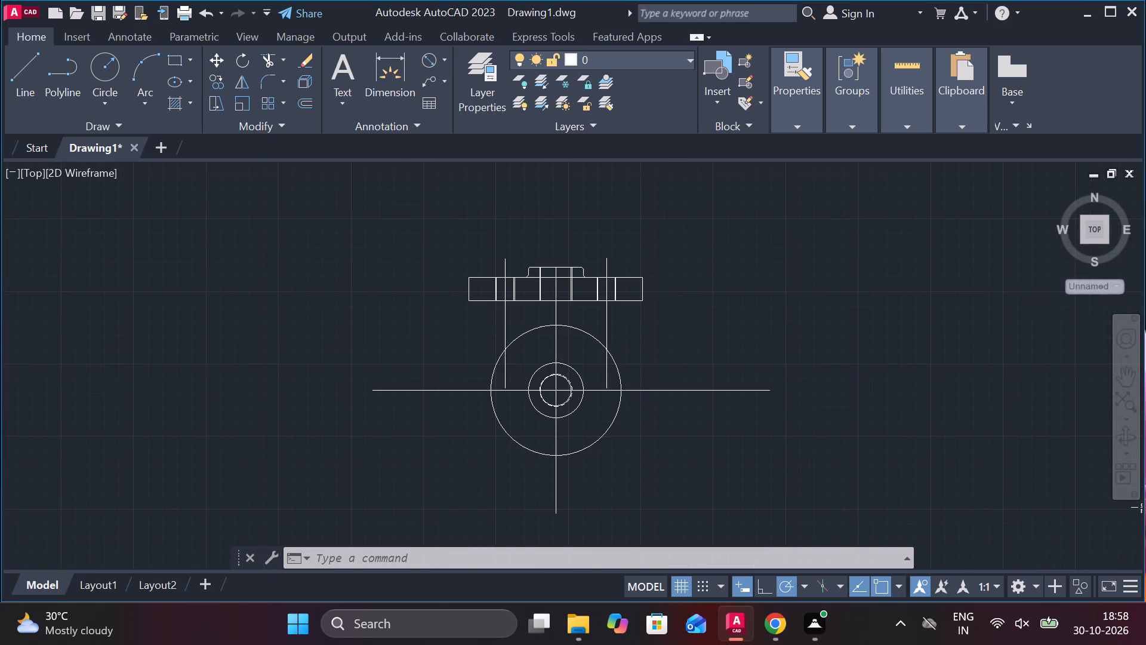
scroll(440, 303, up, 3)
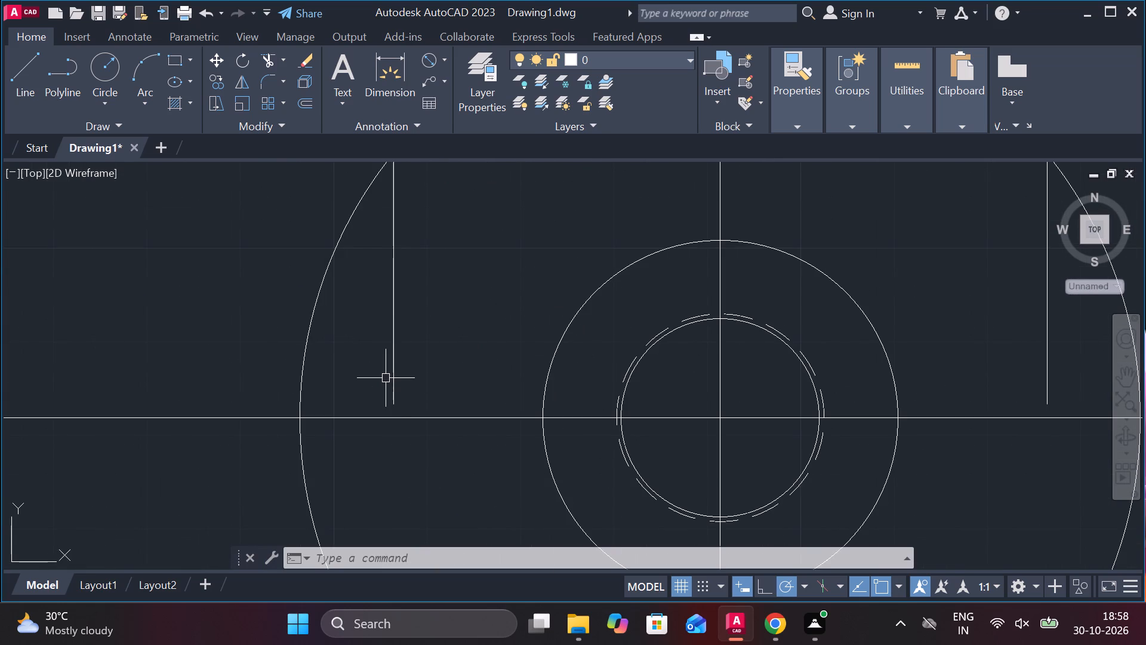
click(396, 379)
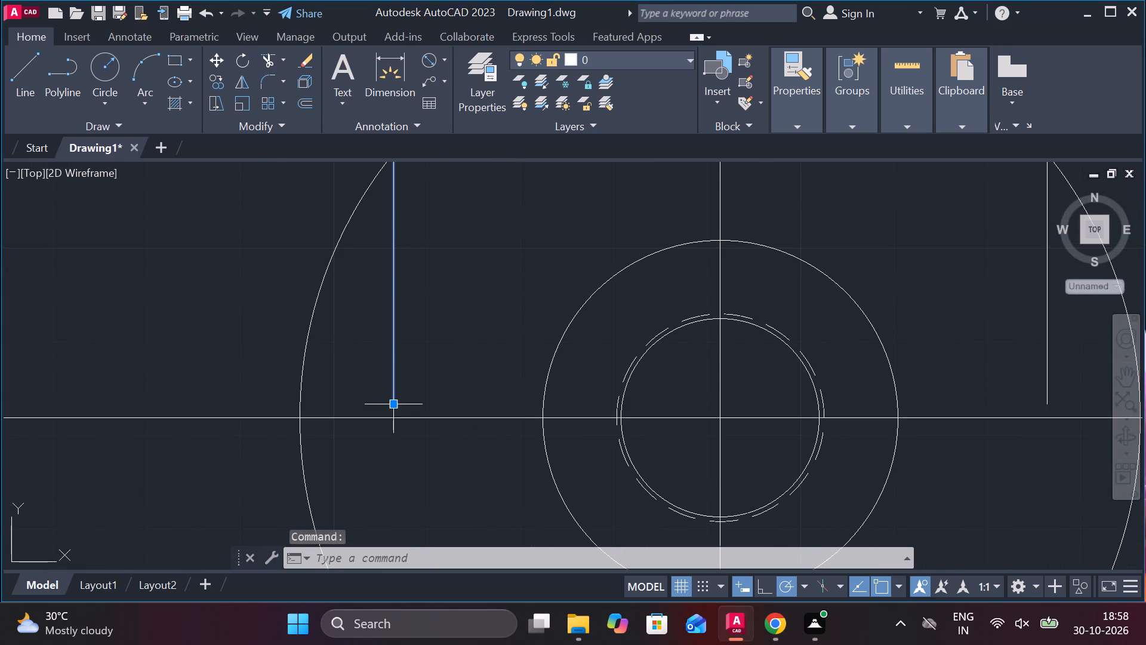
click(394, 402)
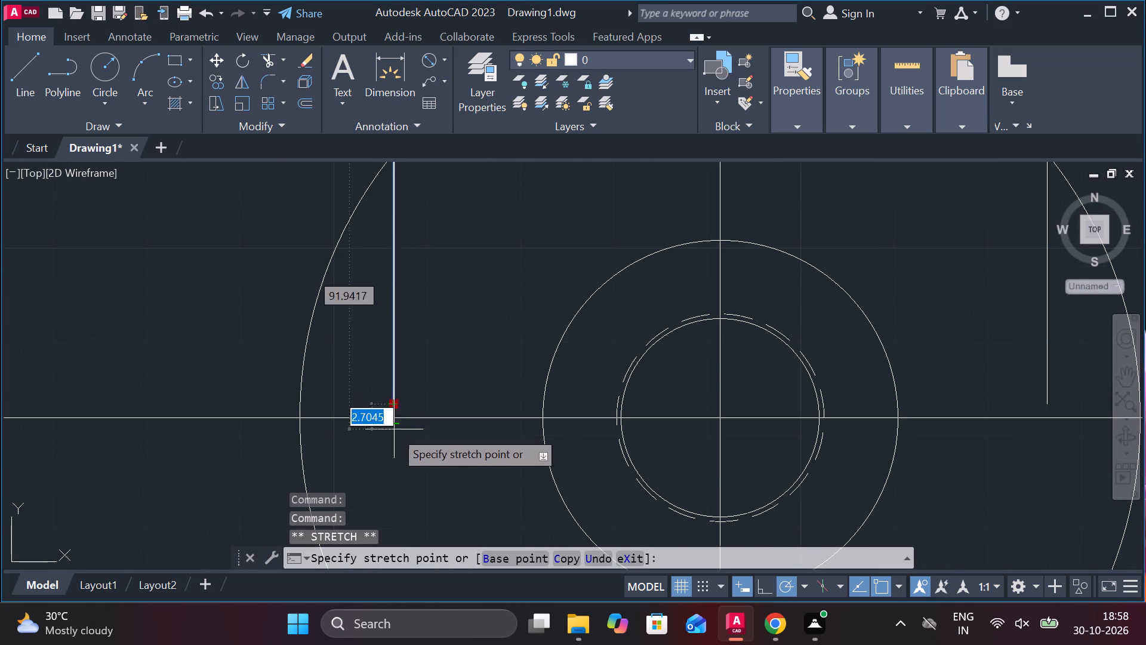
click(394, 462)
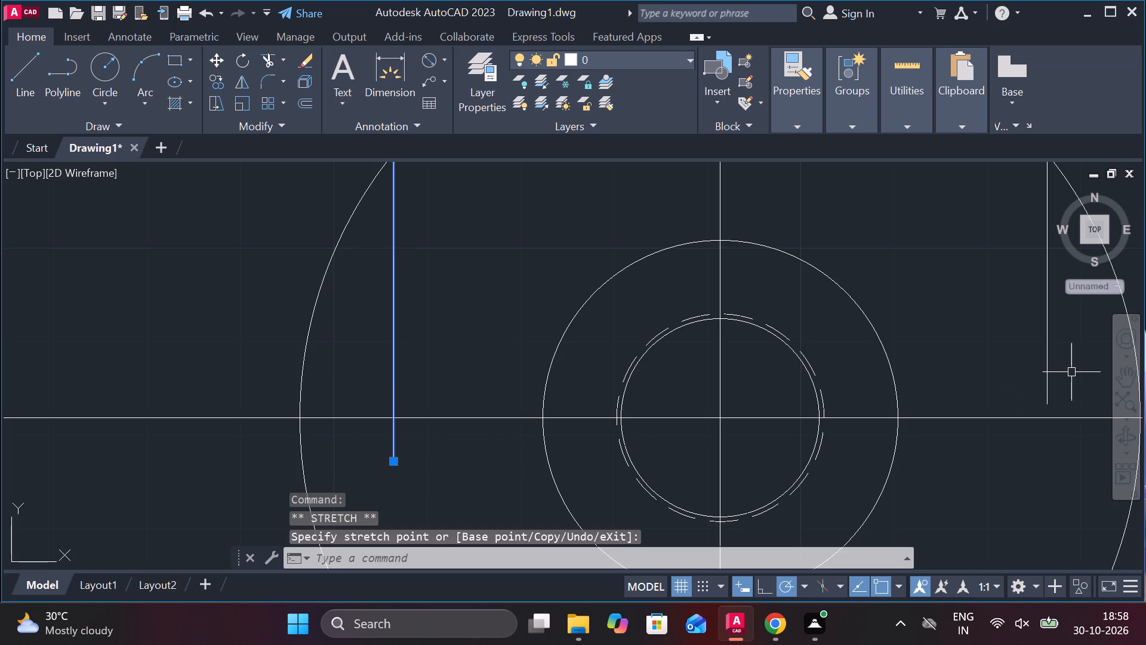
click(1048, 376)
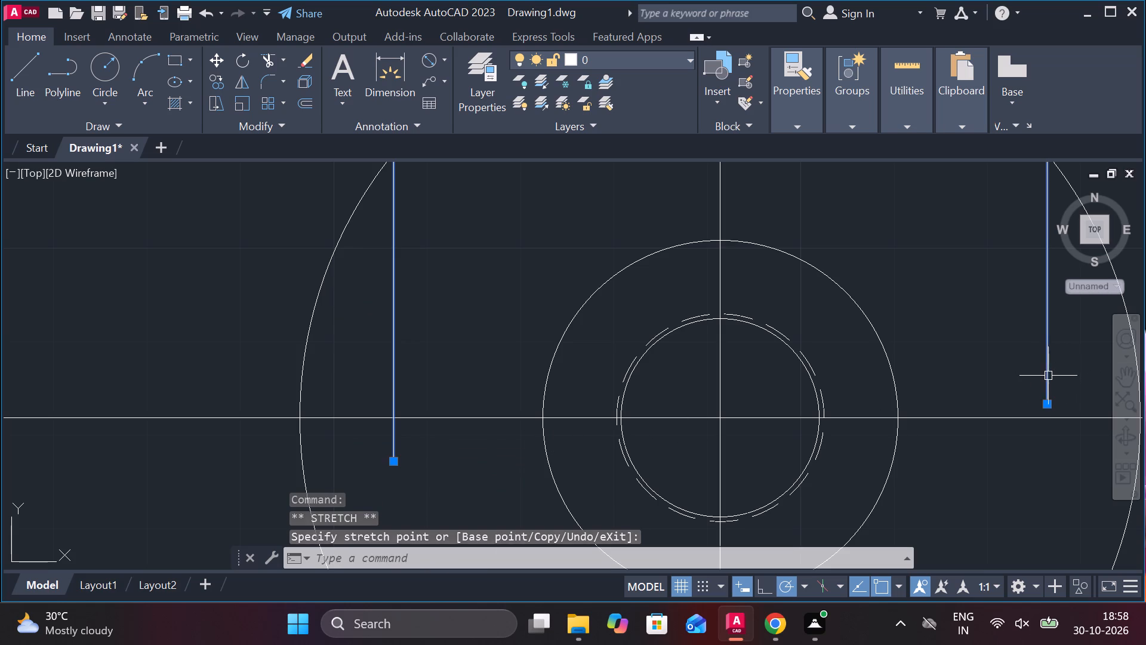
click(1048, 402)
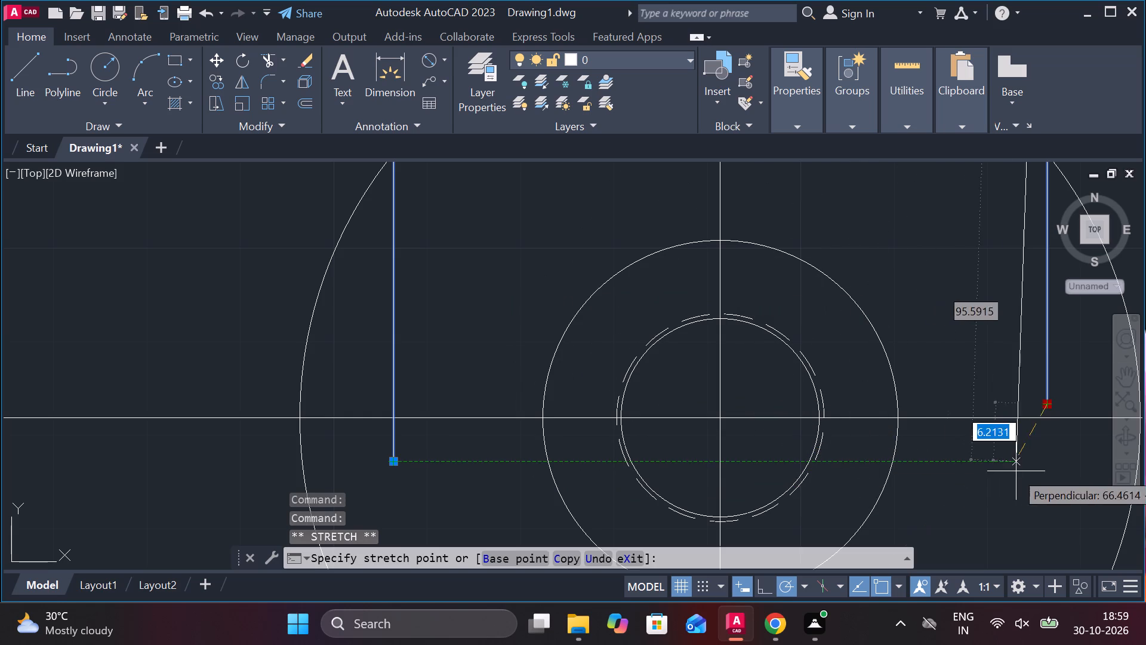
click(1047, 471)
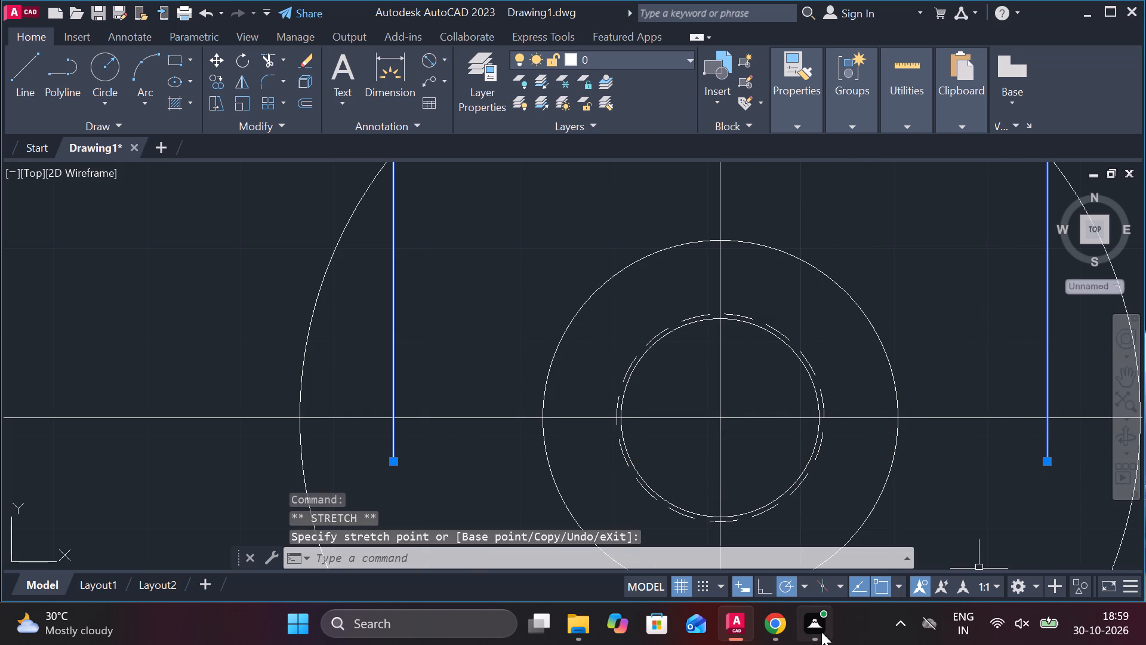
key(Escape)
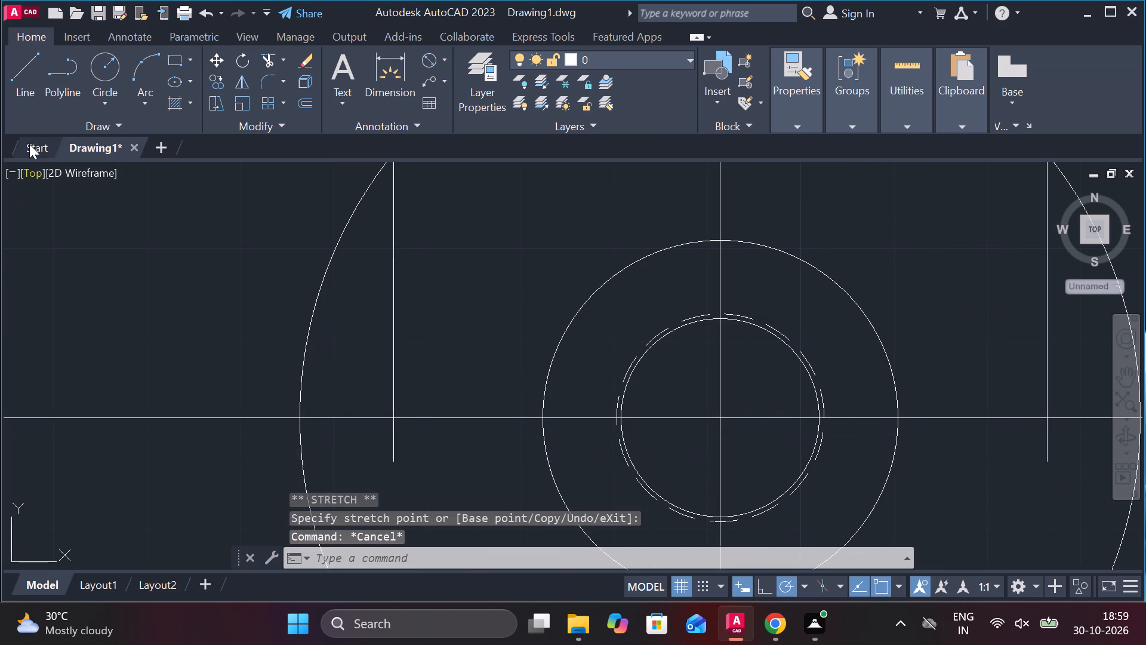
Draw a 13 diameter circle where the left hole's vertical centre line crosses the horizontal centre line.
click(101, 102)
click(130, 180)
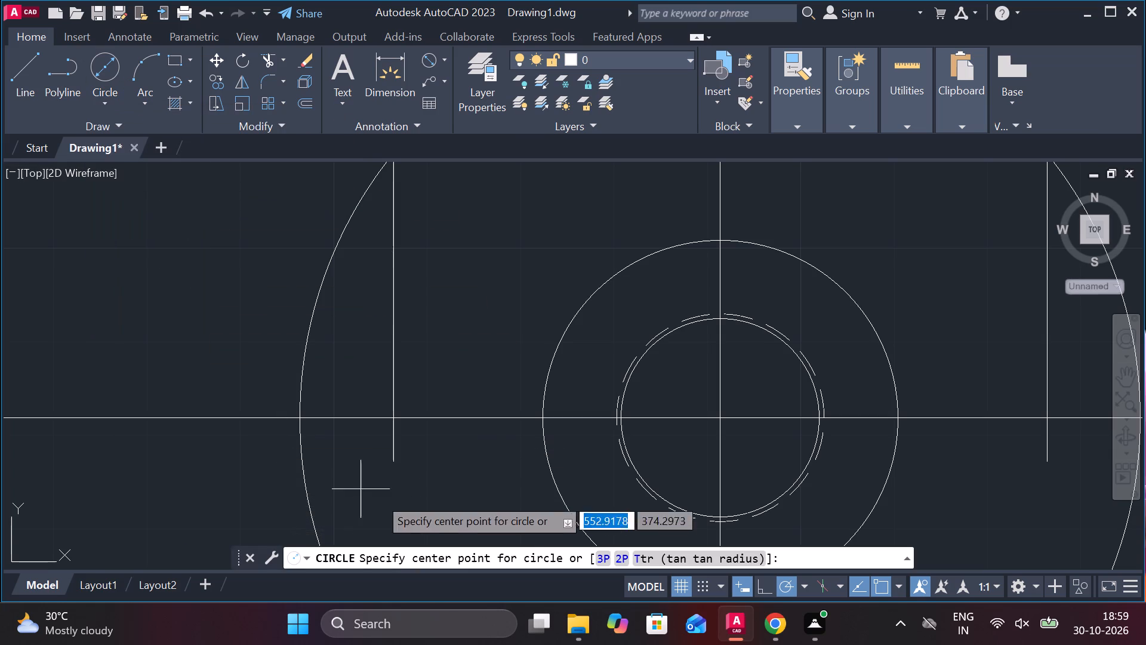
click(393, 416)
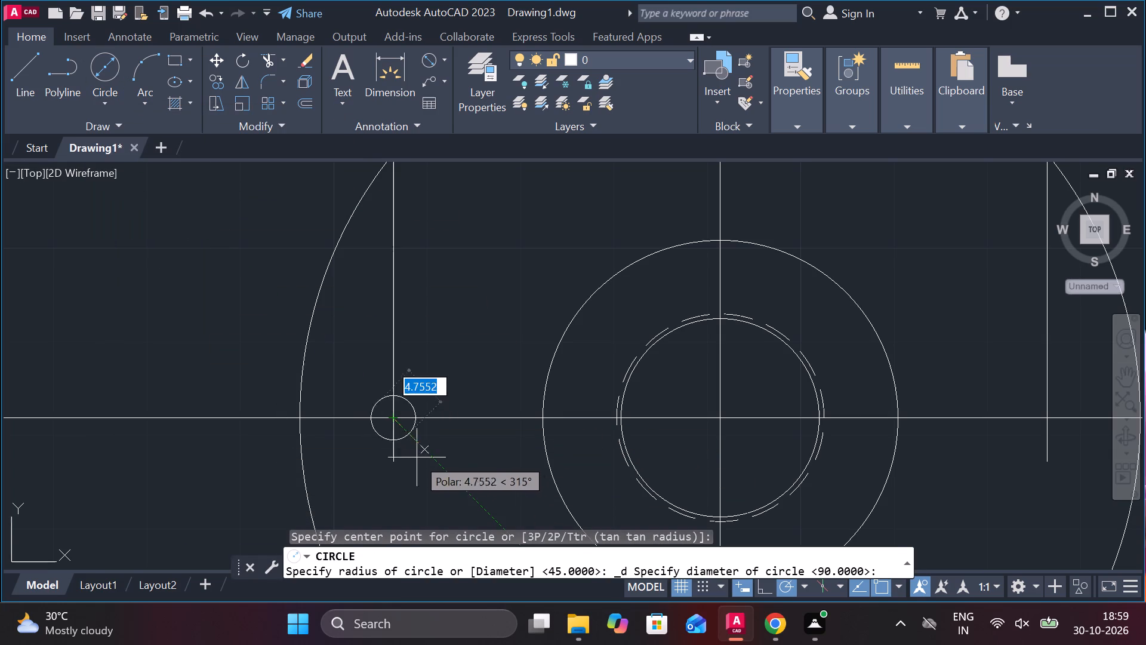
key(1)
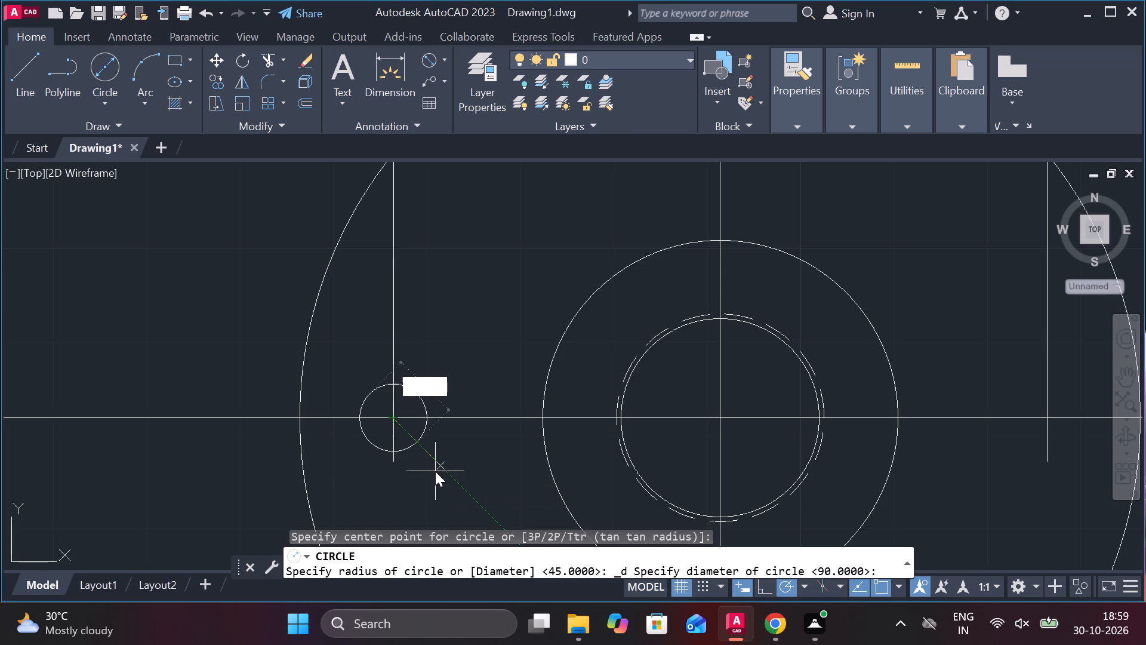
key(3)
key(Return)
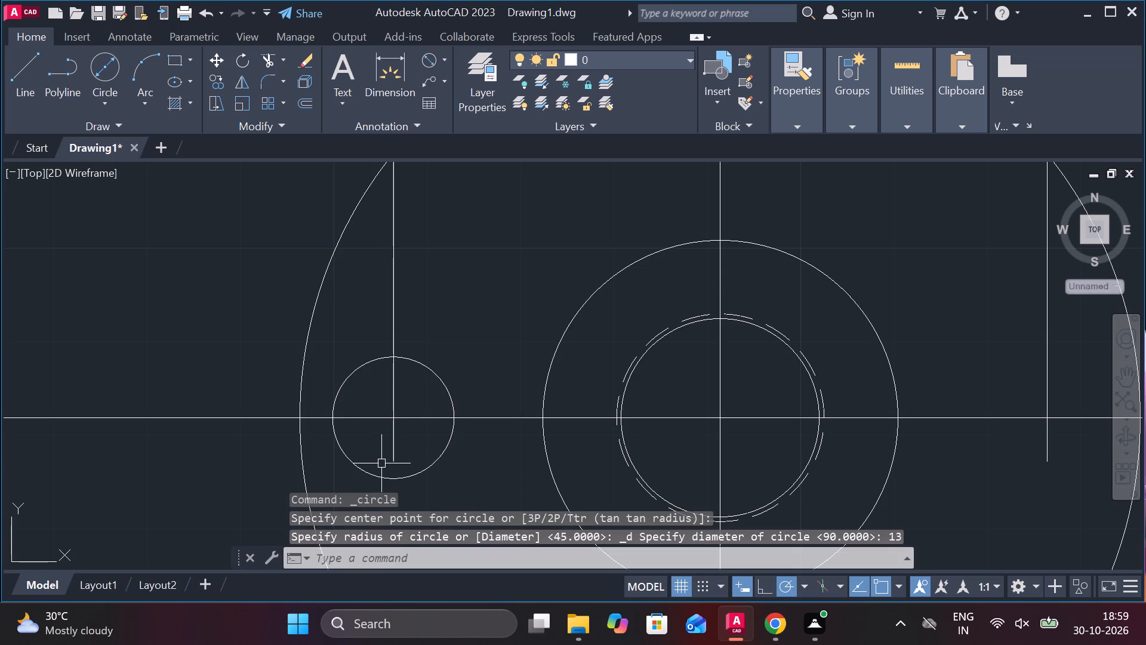
Draw a 12 diameter circle concentric with the 13 diameter circle at the left hole.
click(103, 99)
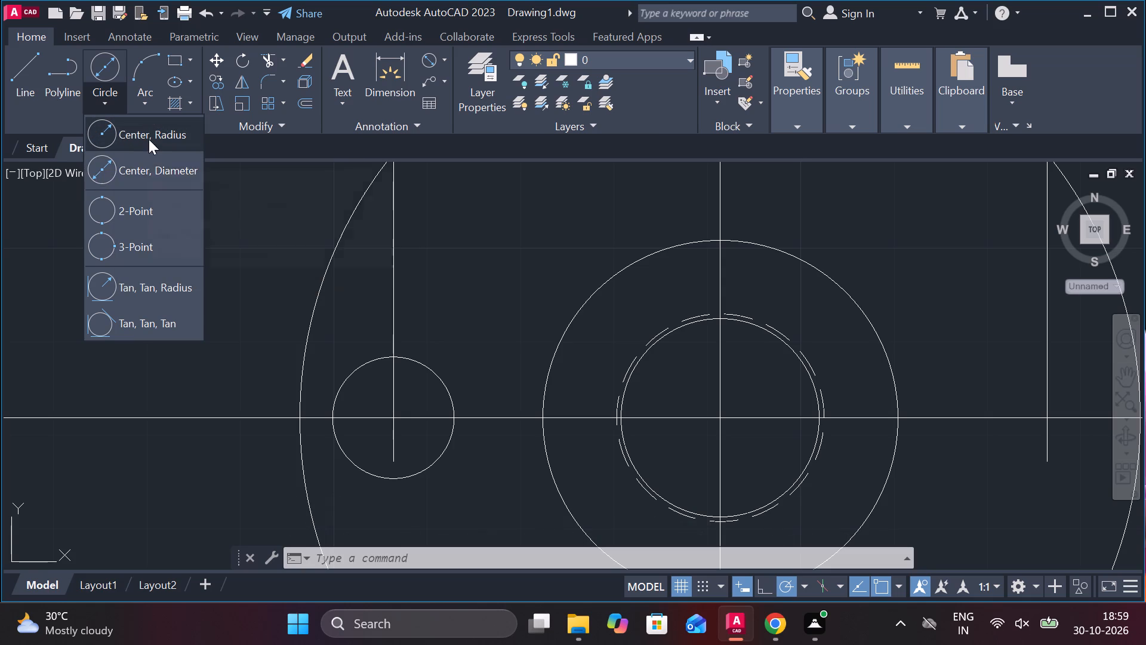
click(150, 165)
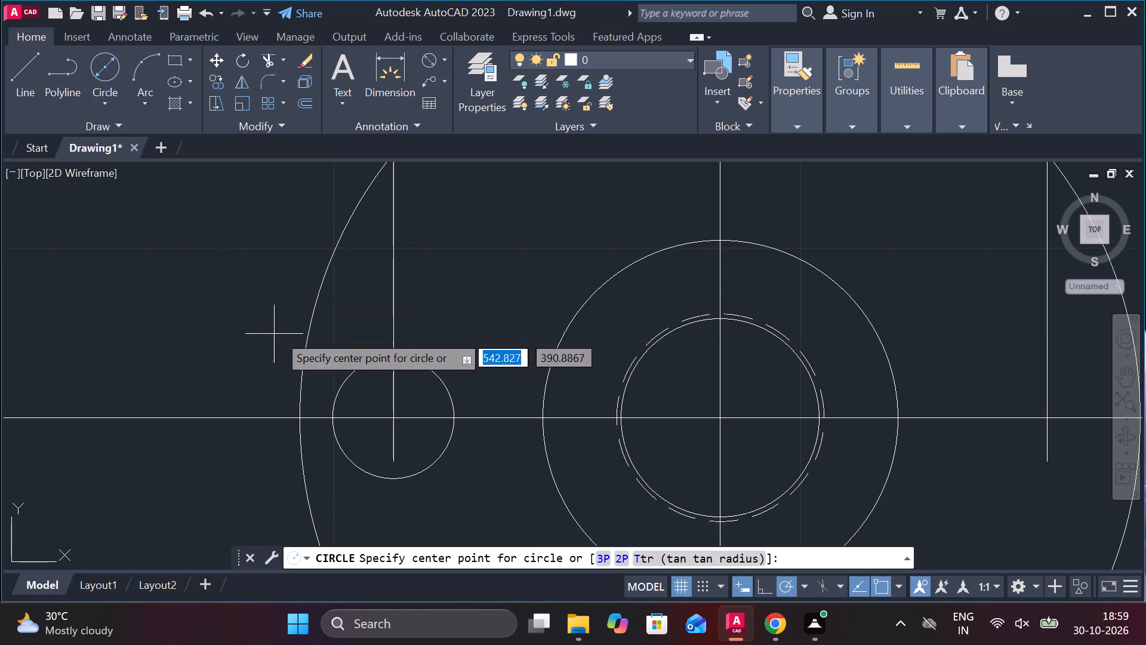
scroll(379, 316, down, 4)
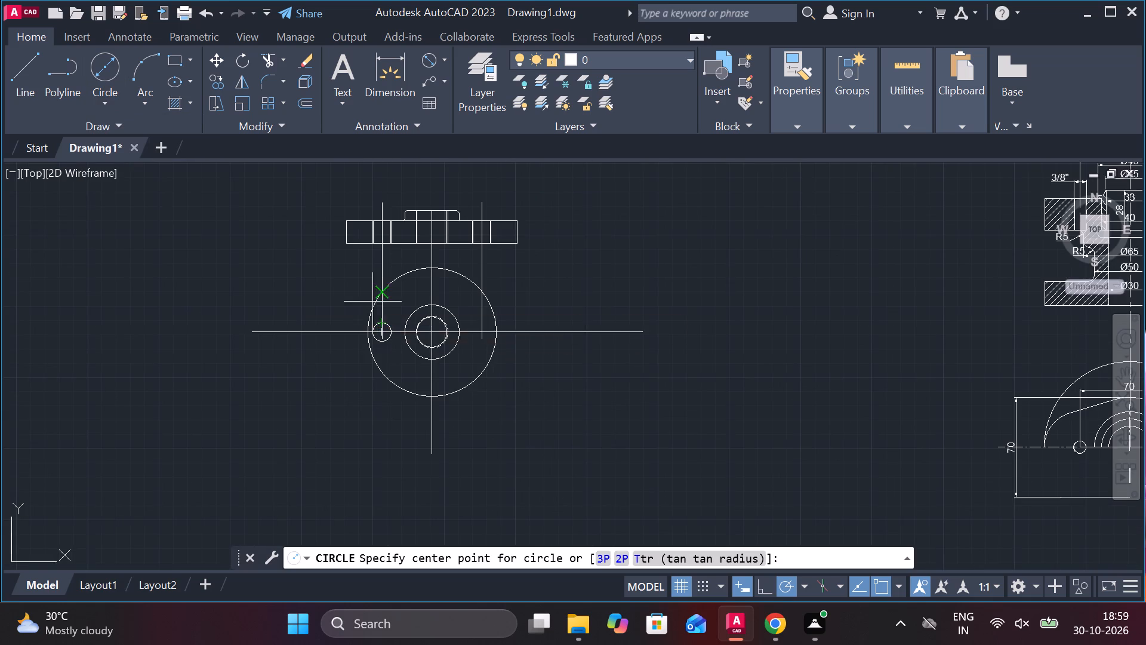
scroll(372, 302, up, 3)
click(405, 421)
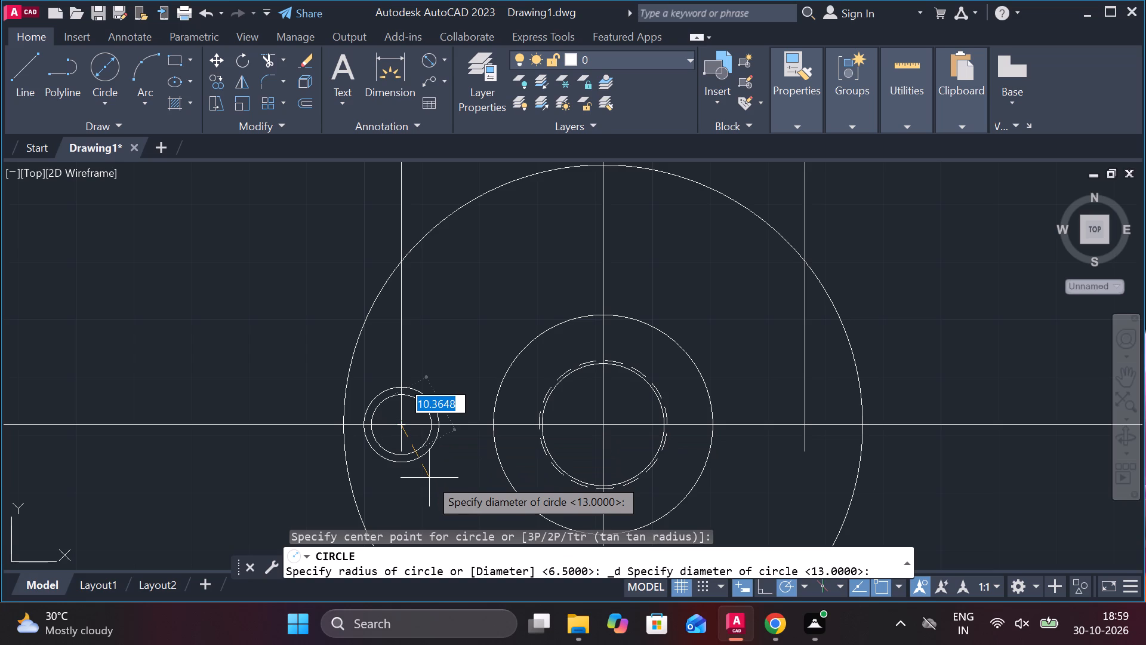
text(12)
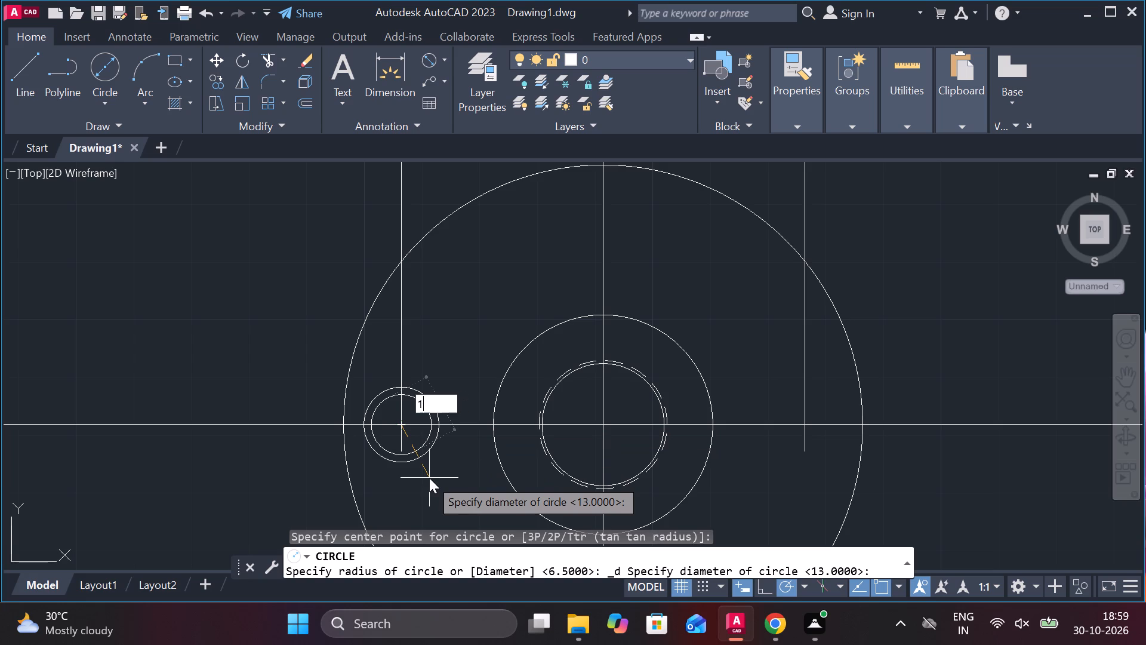
key(Return)
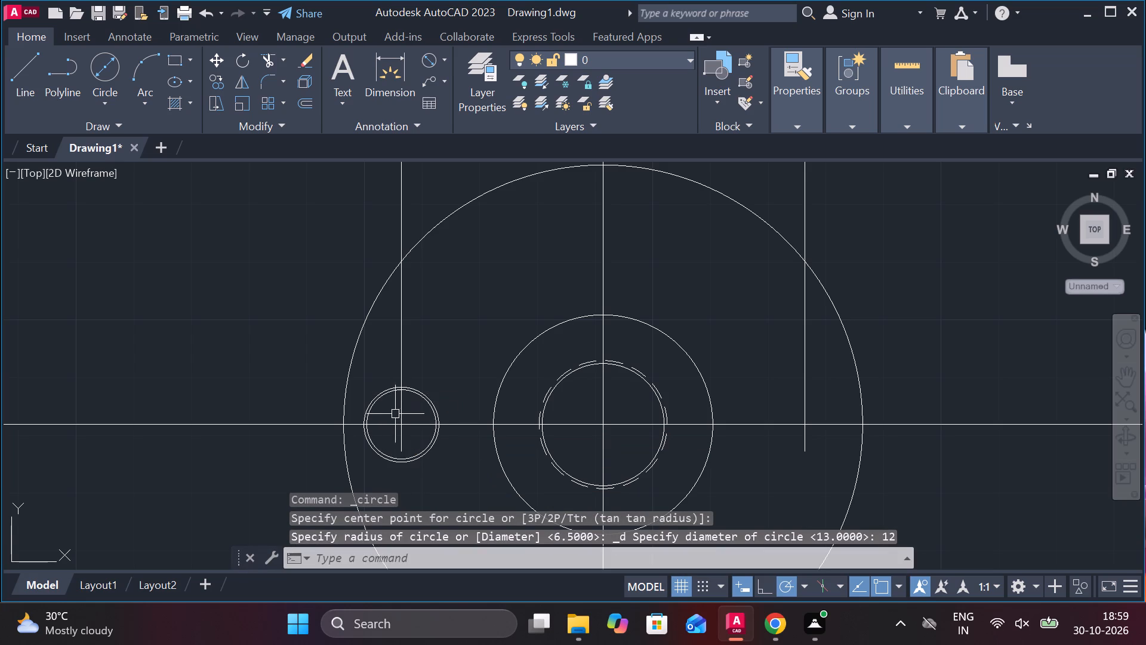
Stretch both vertical hole centre lines further down, to a common level below the left hole's circles.
click(404, 438)
click(402, 449)
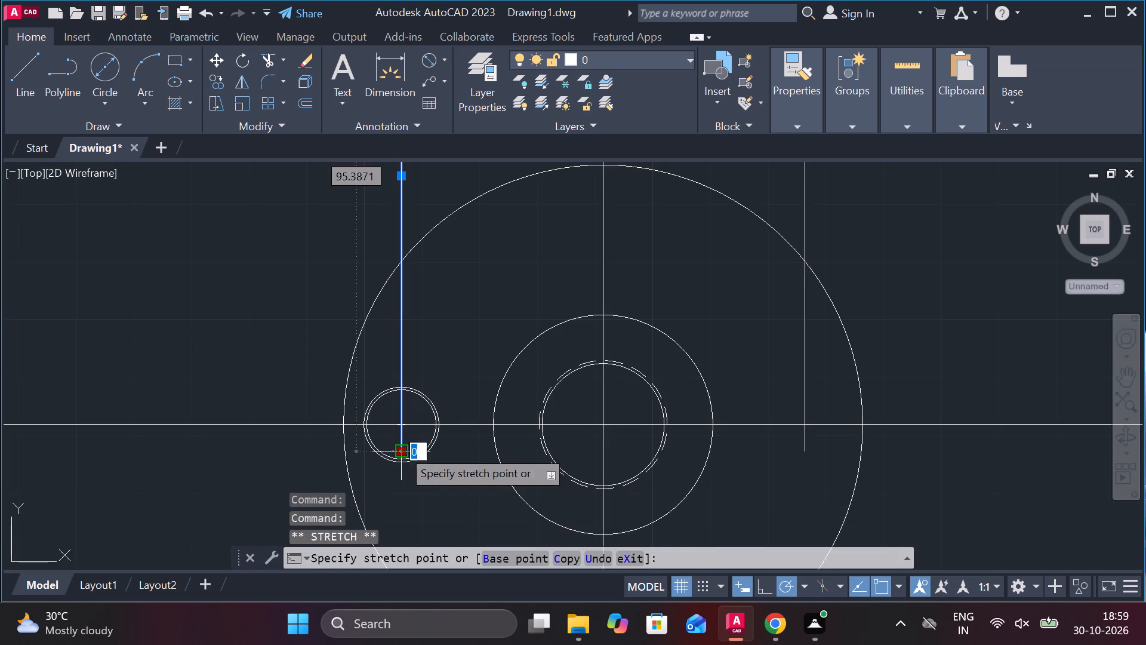
click(401, 487)
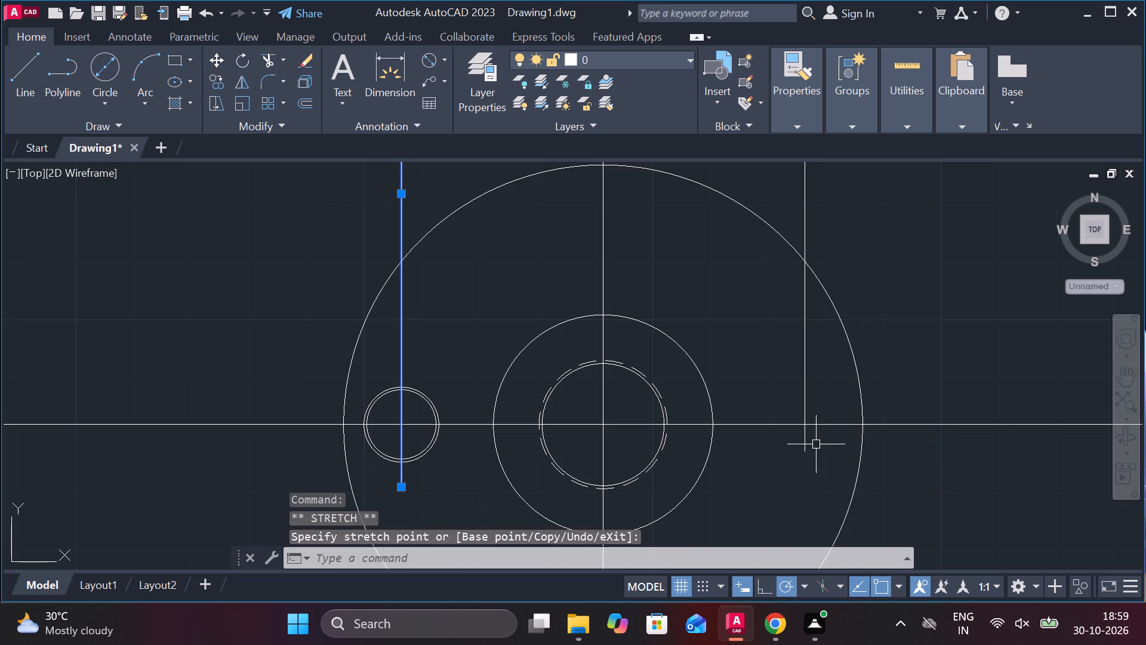
click(805, 444)
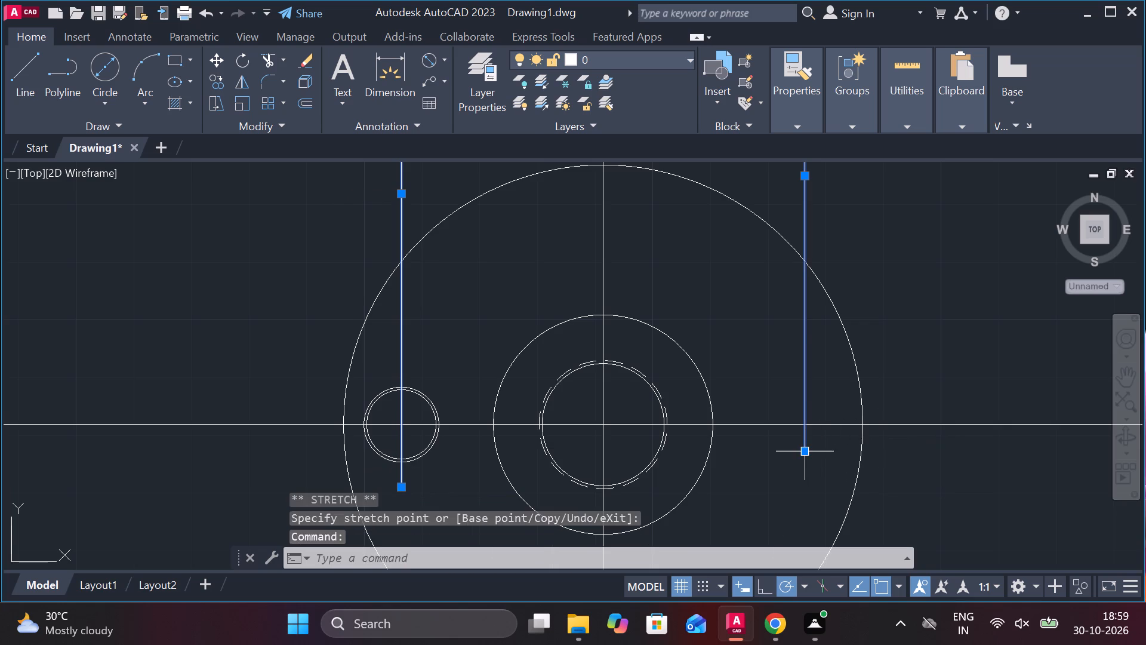
click(805, 454)
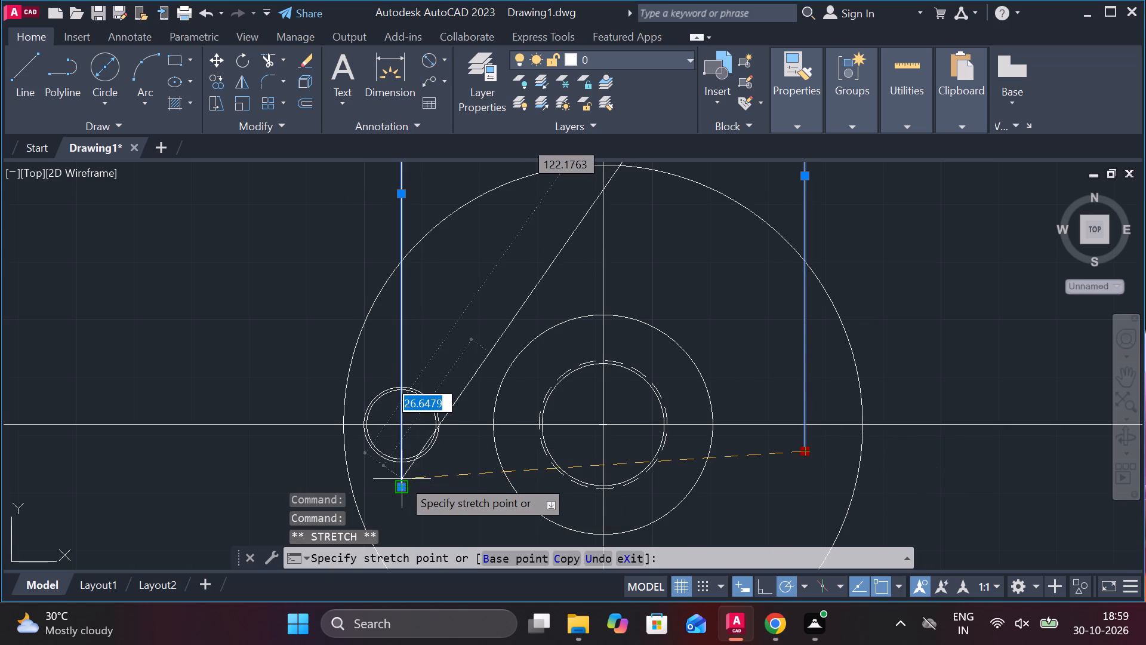
click(804, 484)
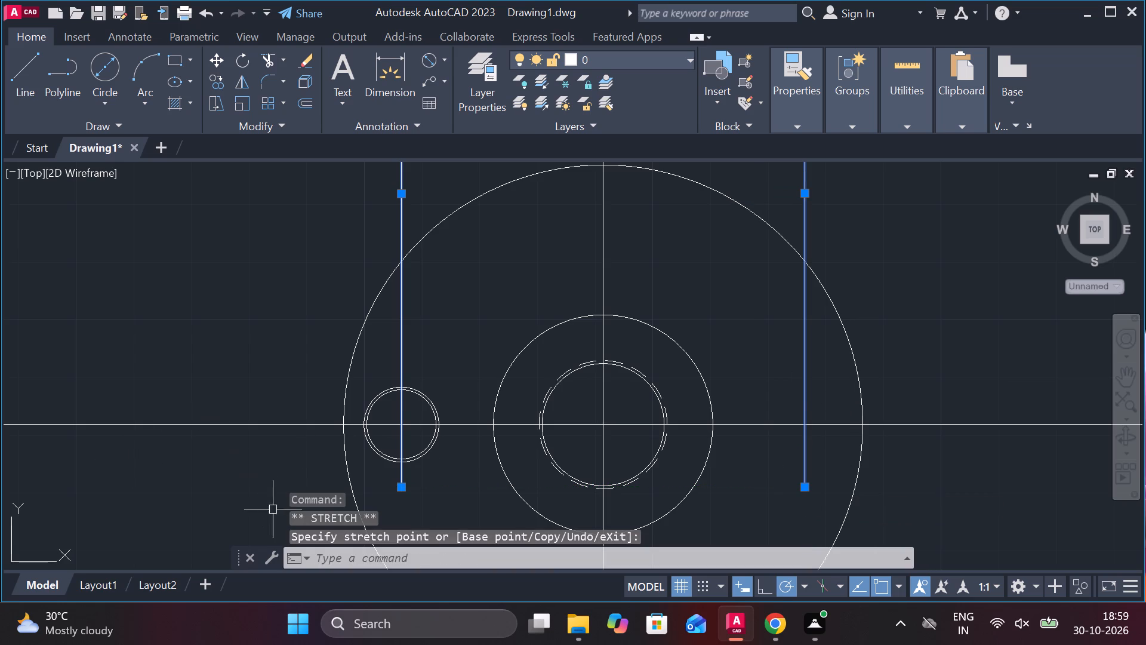
Draw concentric circles of diameter 13 and 12 where the right hole's vertical centre line crosses the horizontal centre line.
click(110, 72)
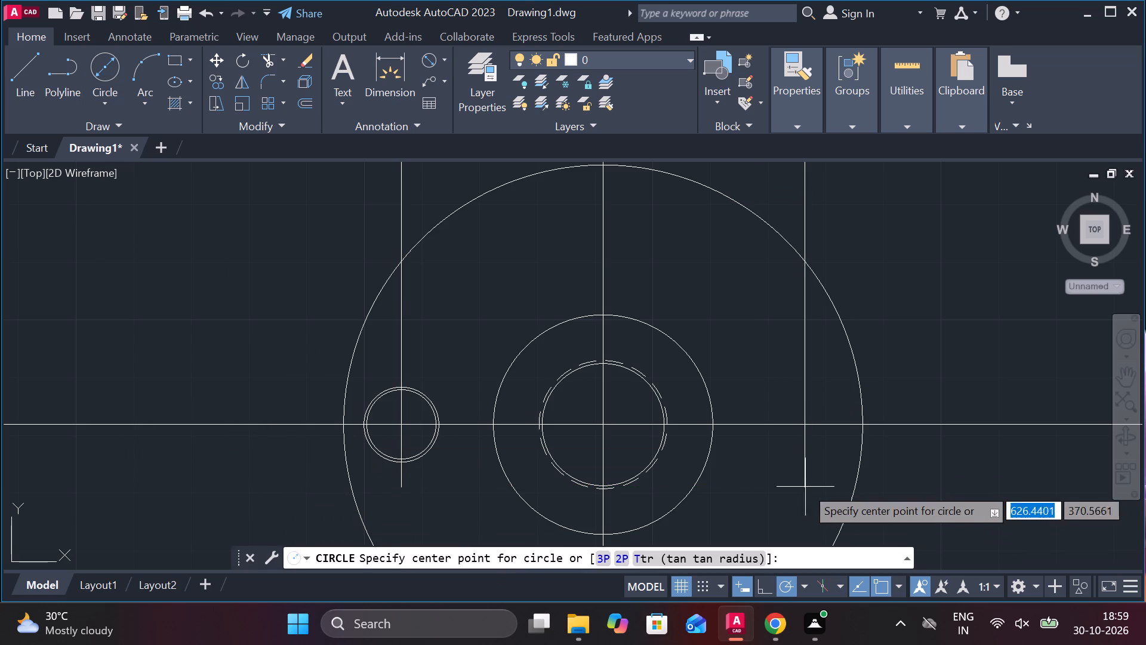
click(802, 424)
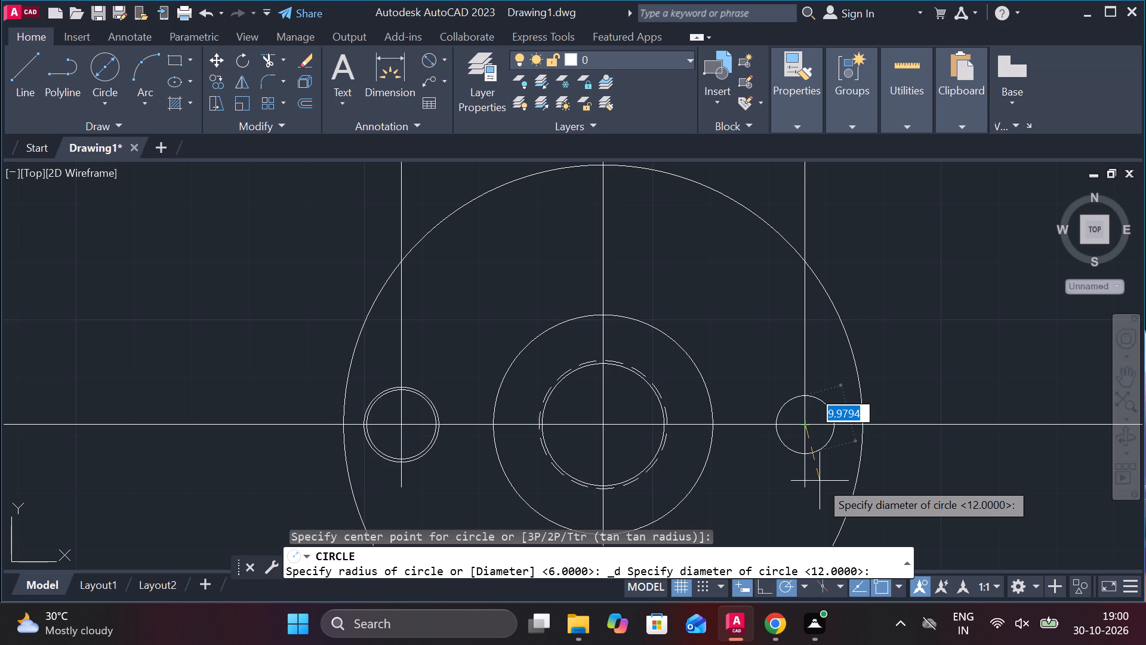
text(13)
key(Return)
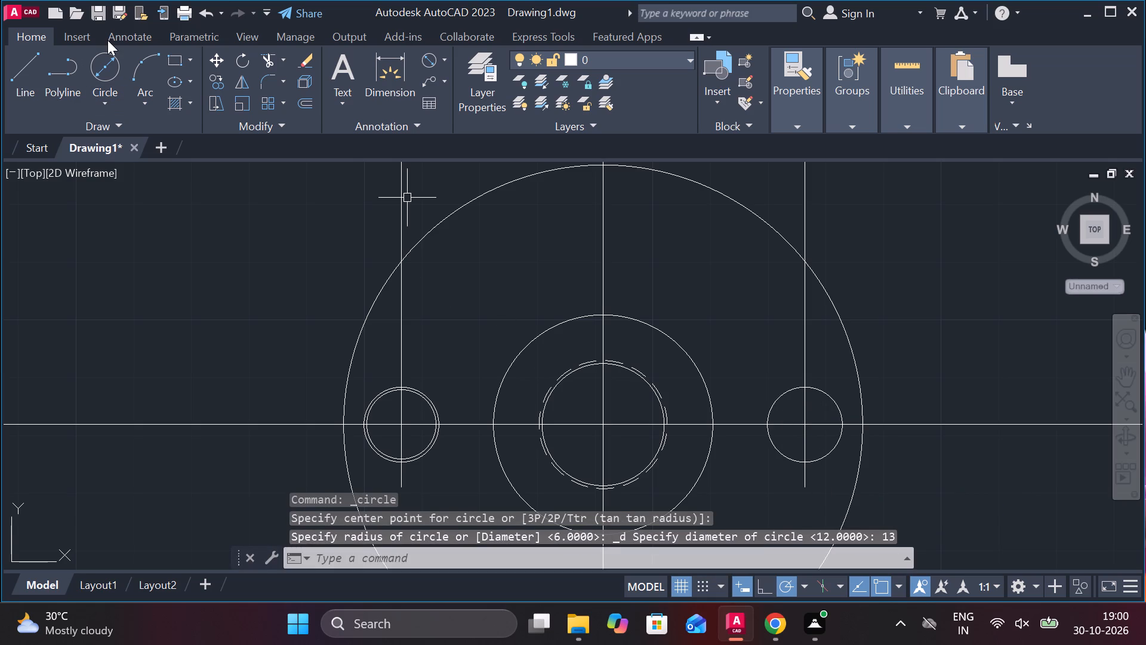
click(109, 66)
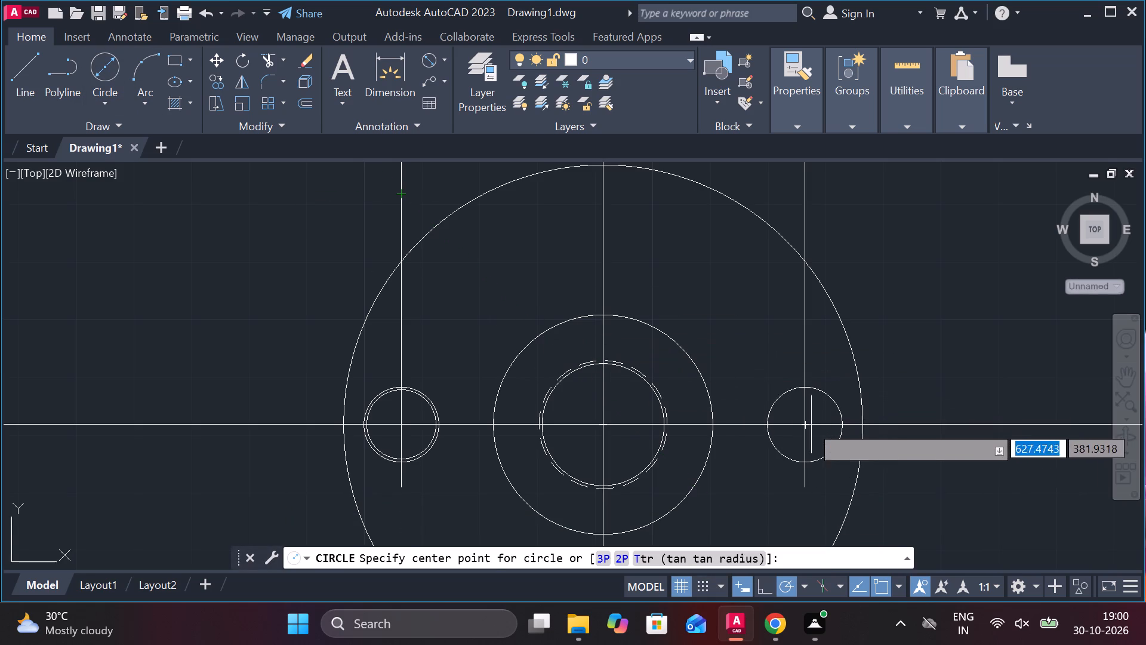
click(803, 425)
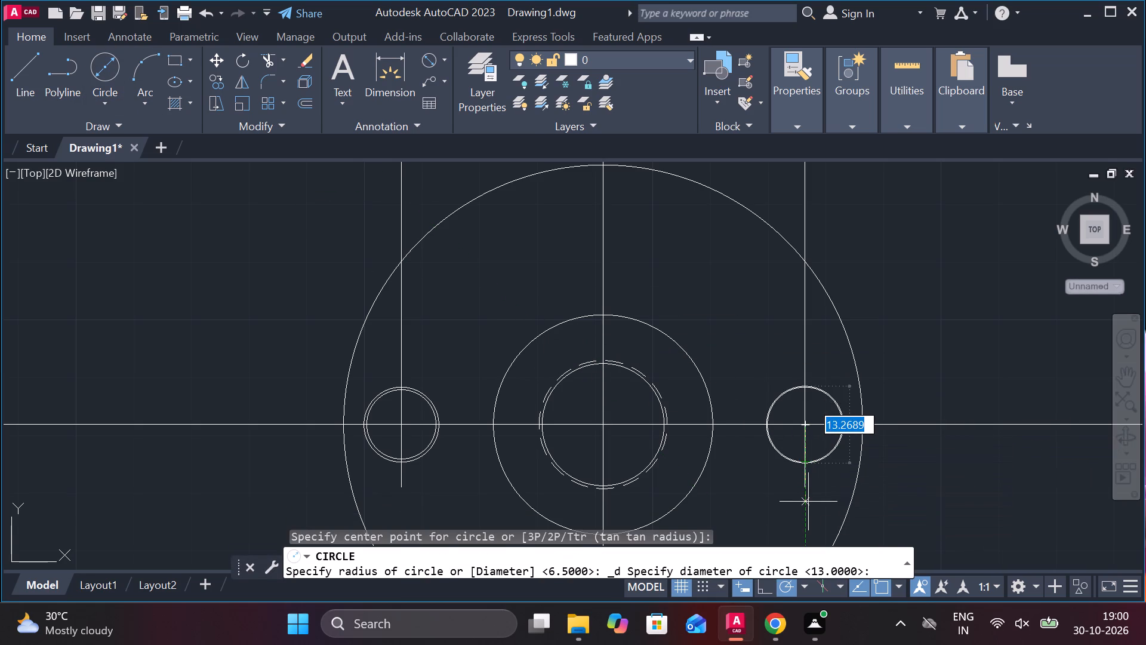
text(12)
key(Return)
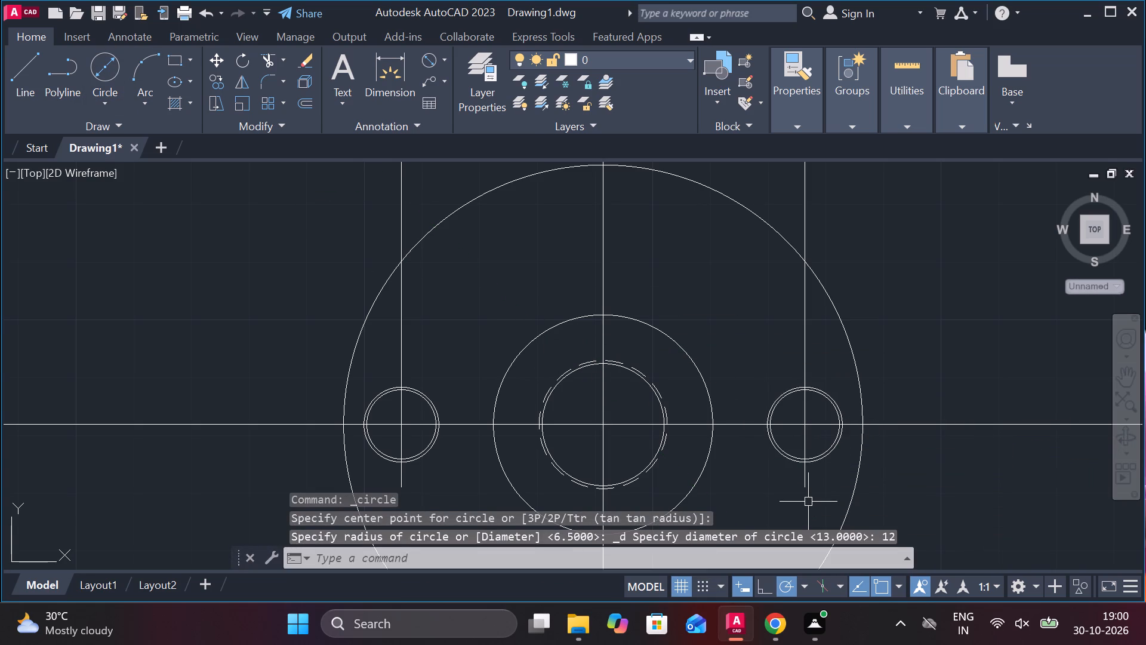
key(Escape)
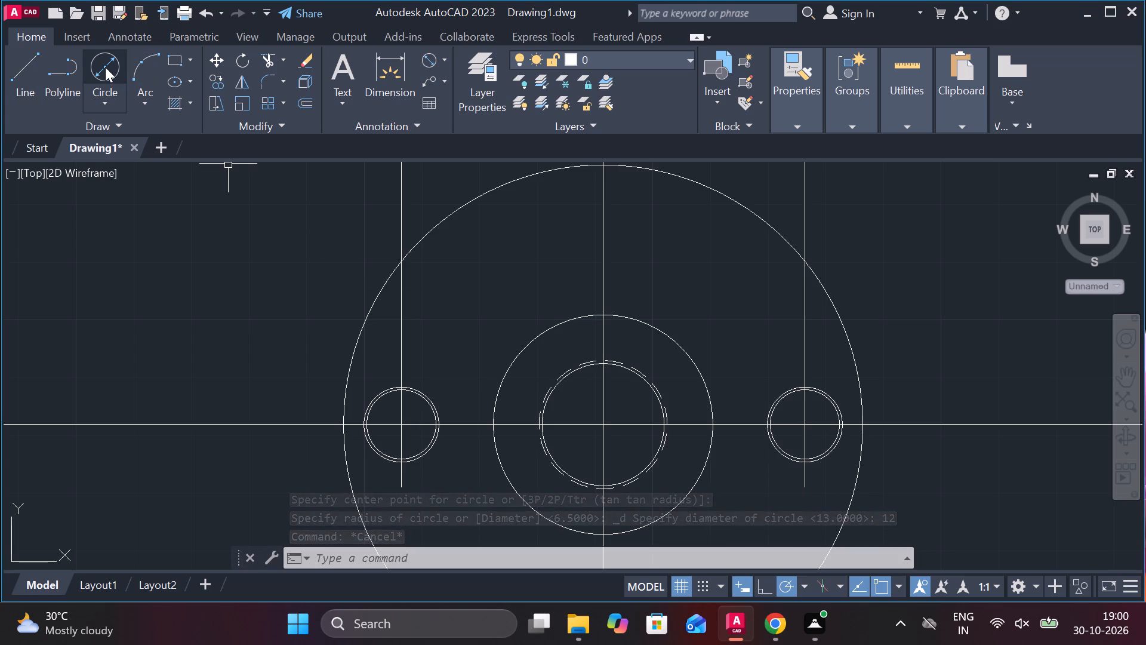
Draw a radius 25 circle centred on the left hole and another centred on the right hole.
click(100, 103)
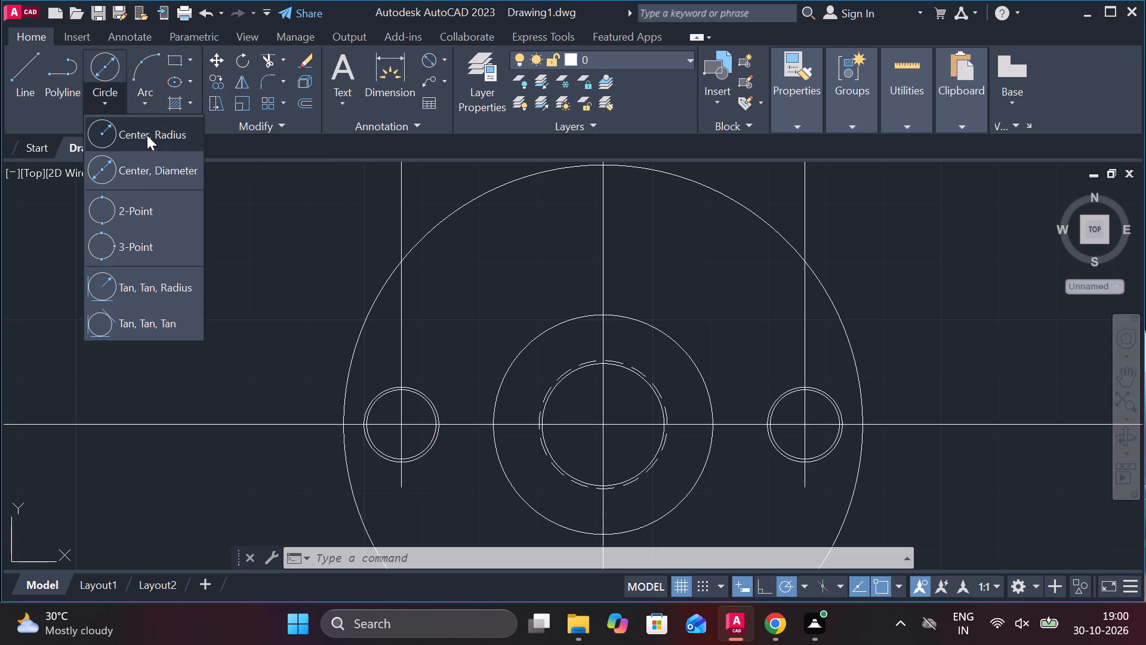
click(147, 135)
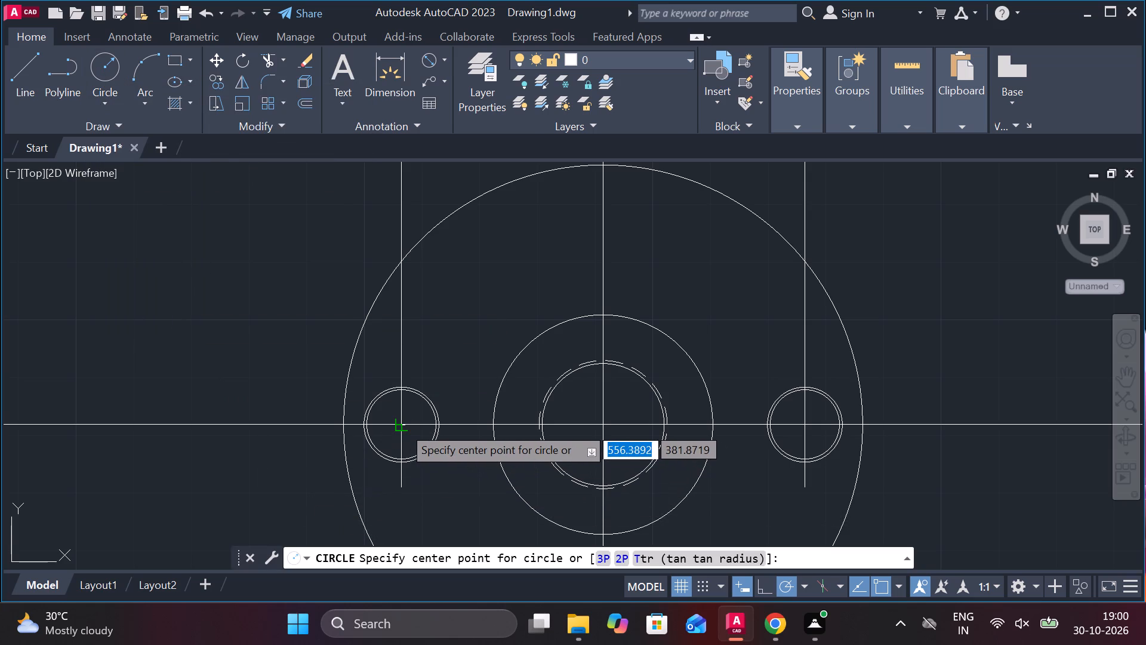
click(402, 426)
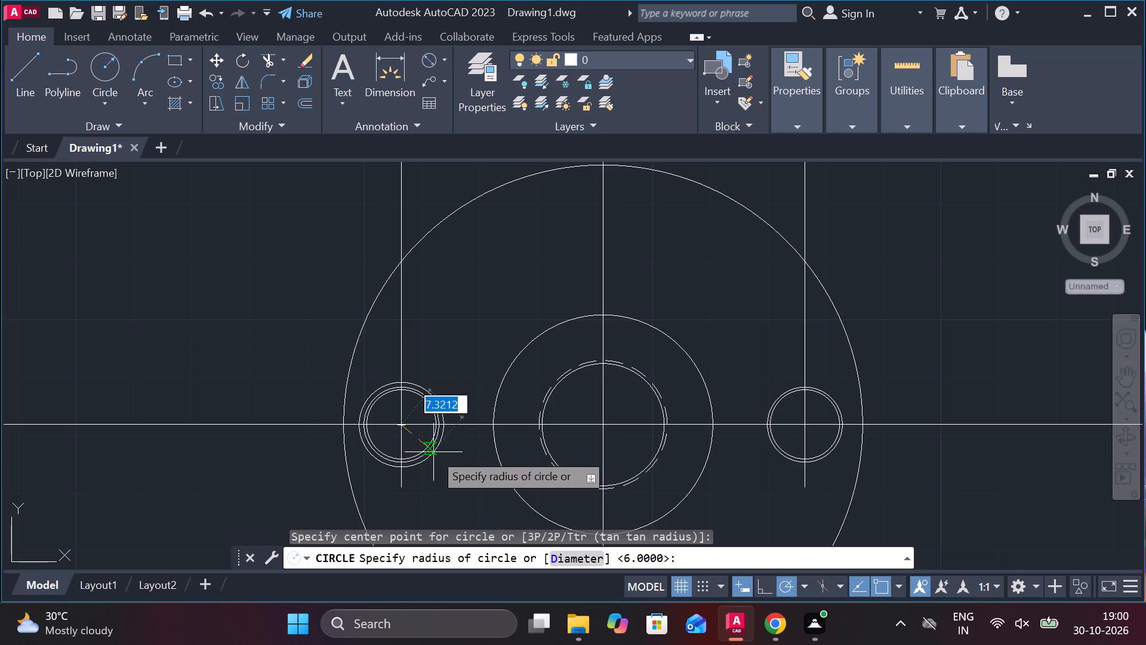
scroll(433, 452, down, 2)
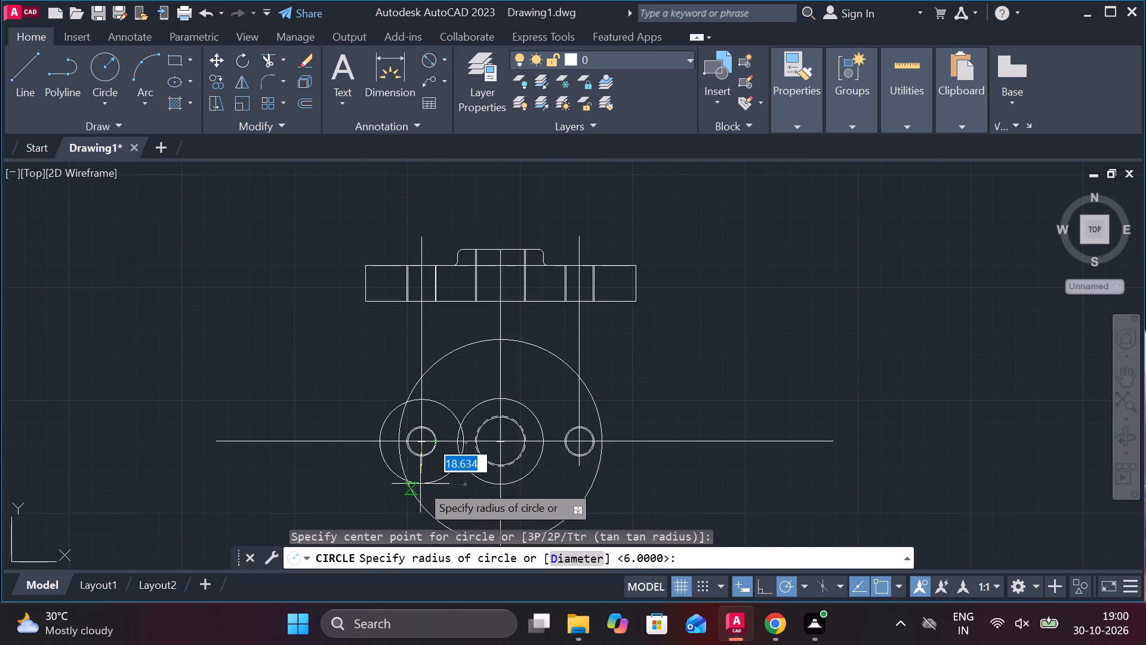
text(25)
key(Return)
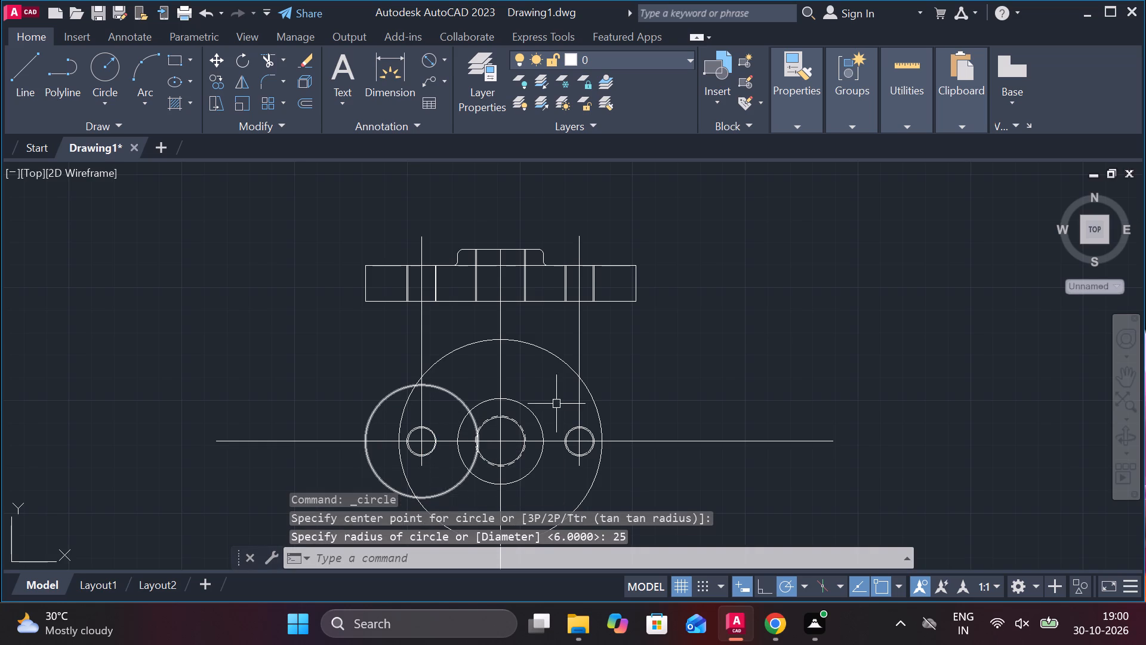
click(104, 70)
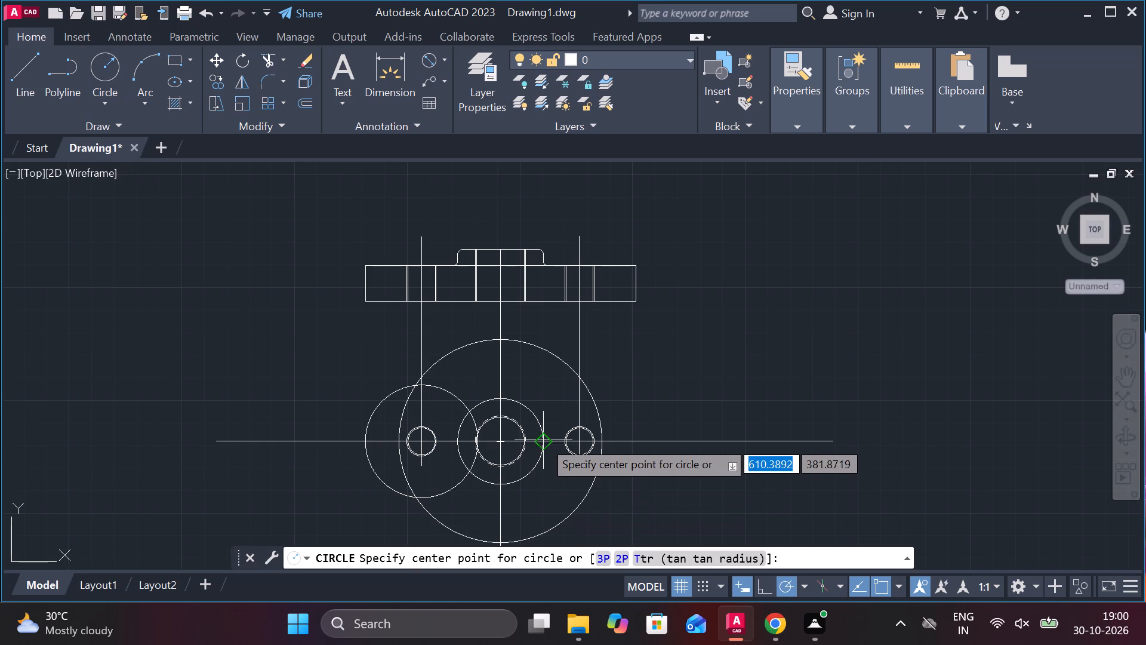
click(578, 440)
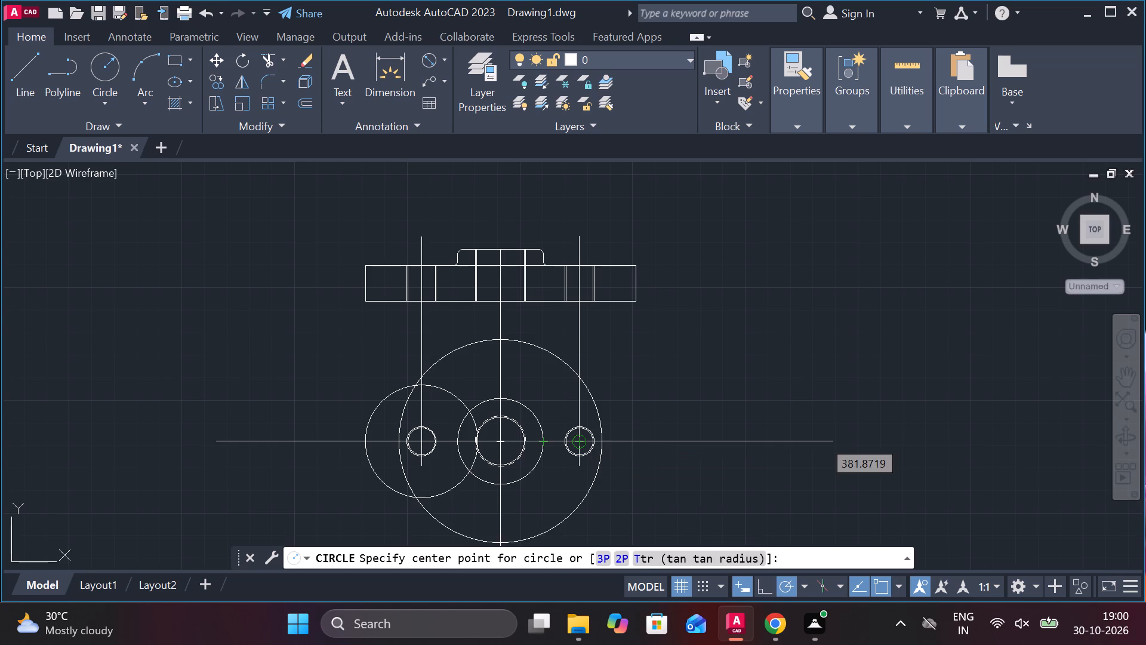
text(25)
key(Return)
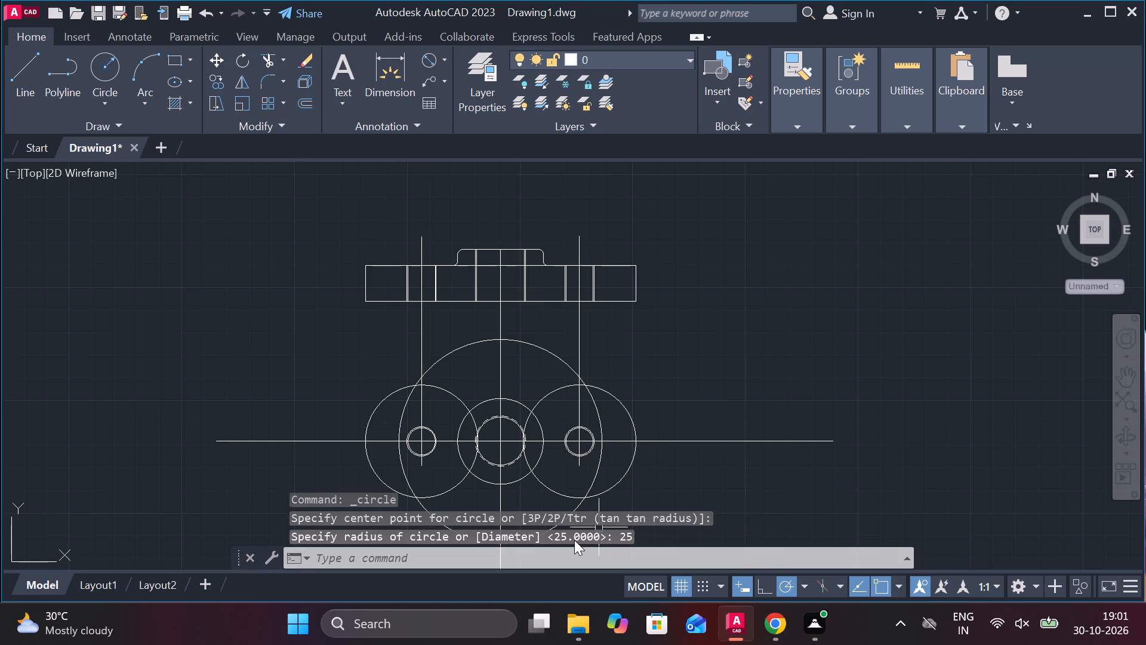
Trim the portions of the left radius 25 circle that run through the upper hub and the central bore circles.
scroll(485, 447, up, 4)
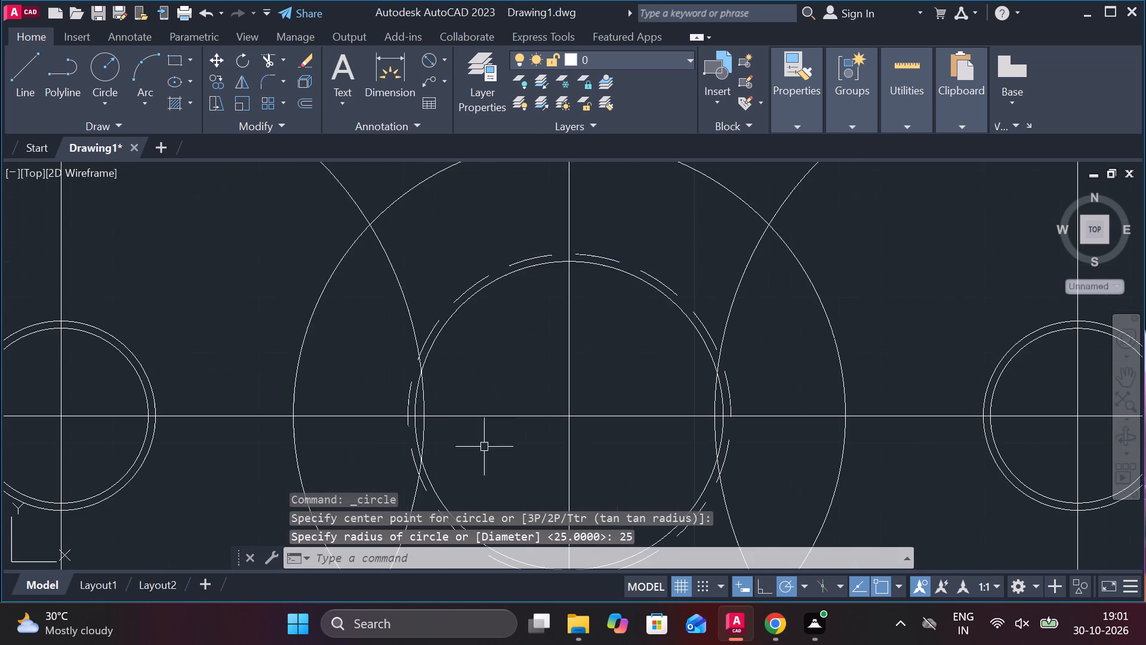
click(267, 59)
click(396, 265)
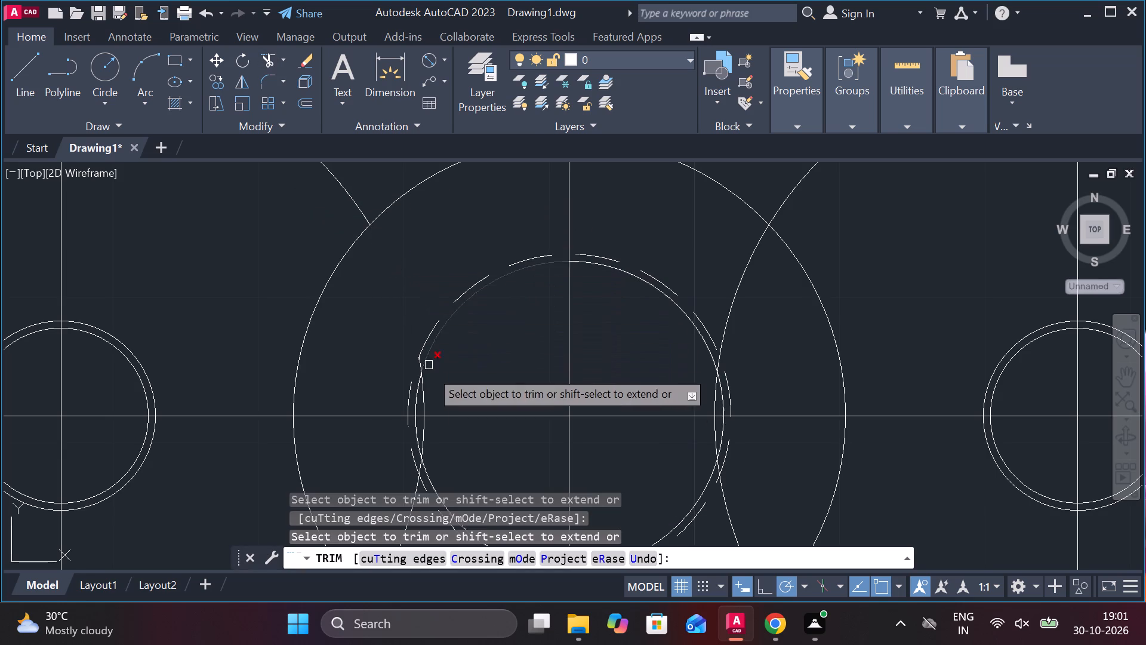
scroll(436, 388, up, 2)
click(391, 328)
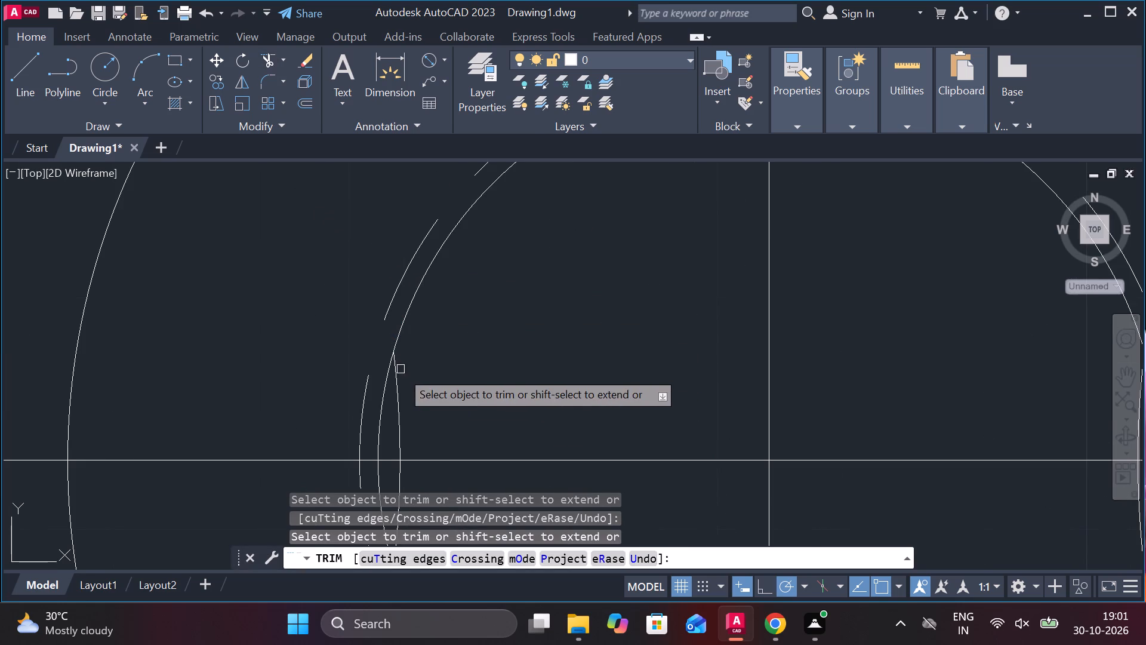
click(393, 386)
scroll(425, 414, down, 3)
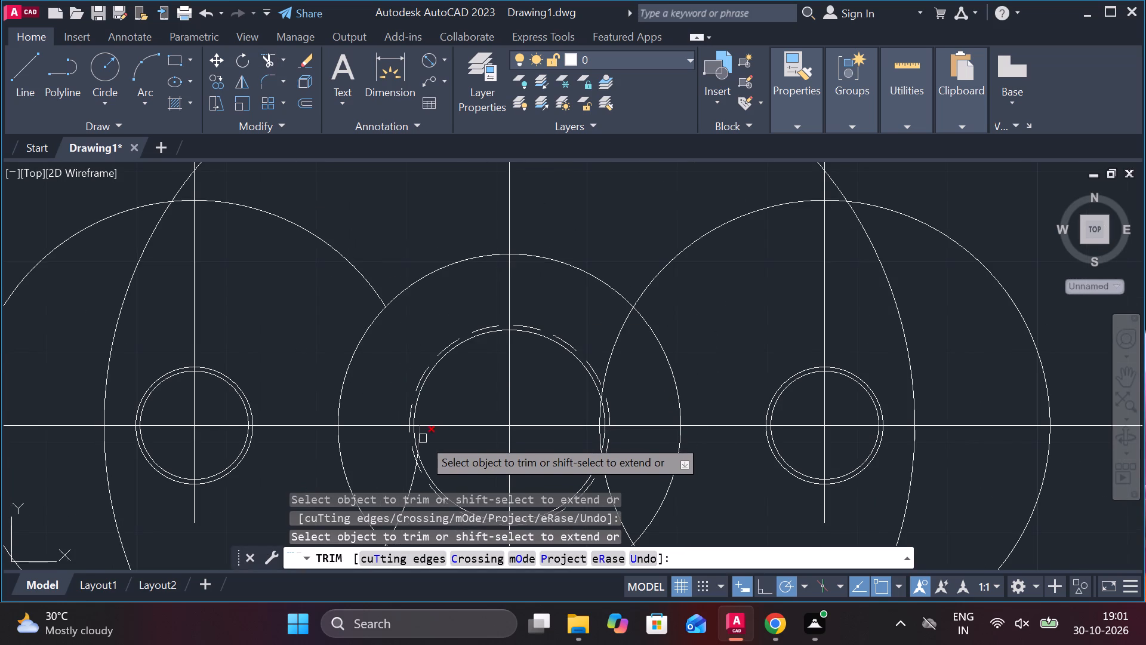
click(423, 438)
scroll(403, 482, up, 3)
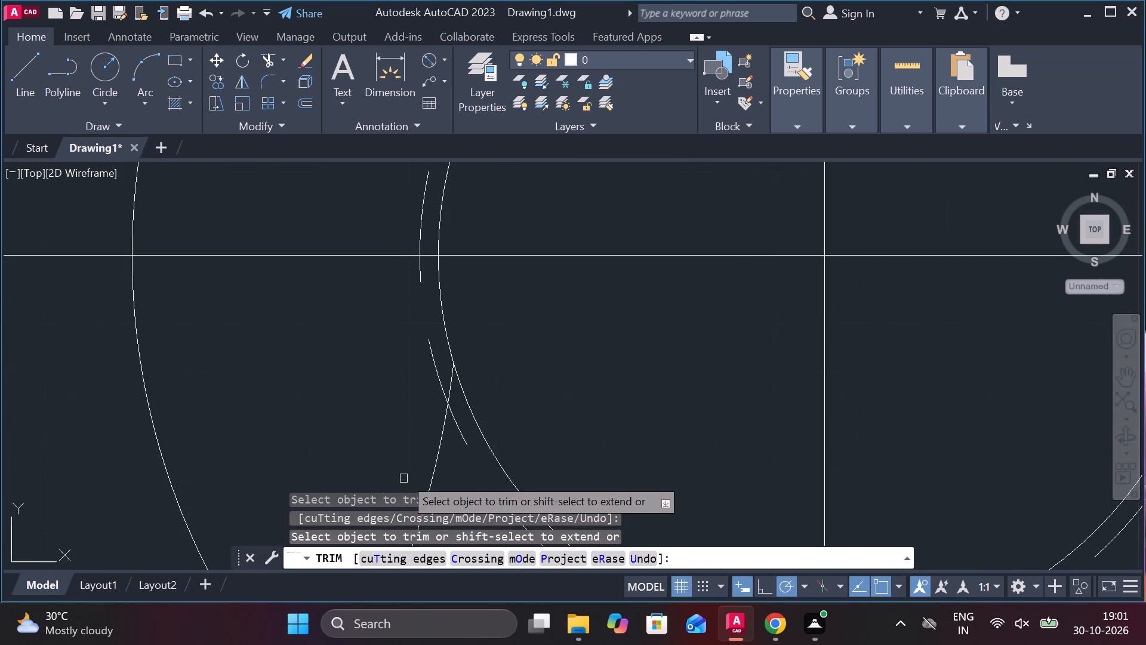
click(450, 384)
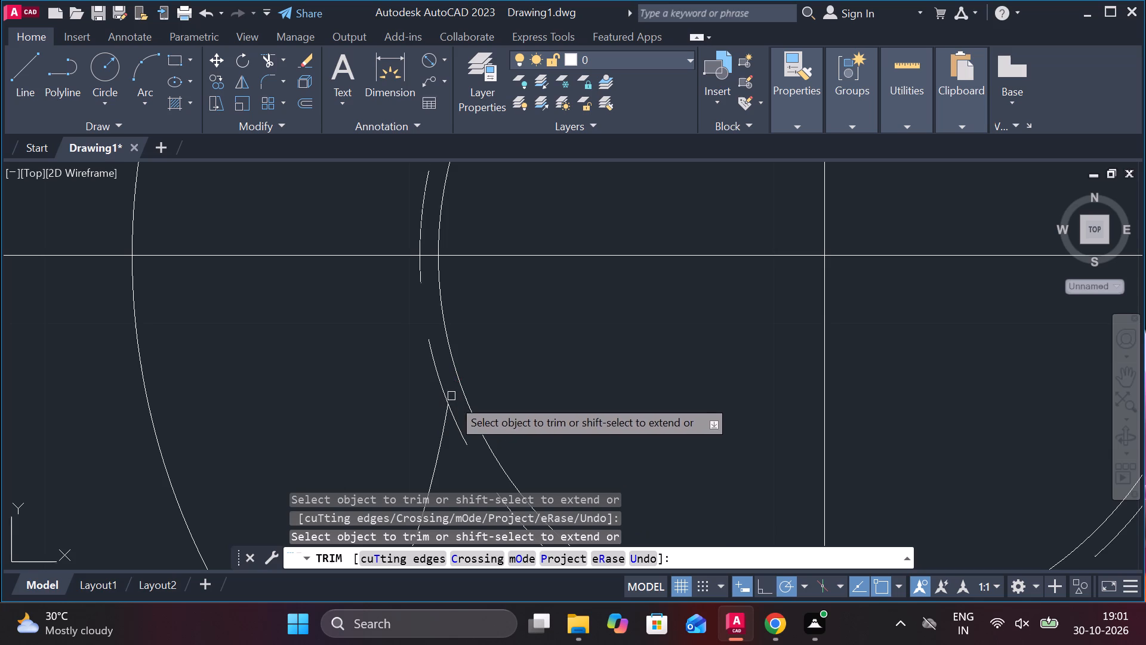
Trim the portions of the right radius 25 circle that run inside the central bore circles.
scroll(567, 278, down, 3)
scroll(741, 225, up, 3)
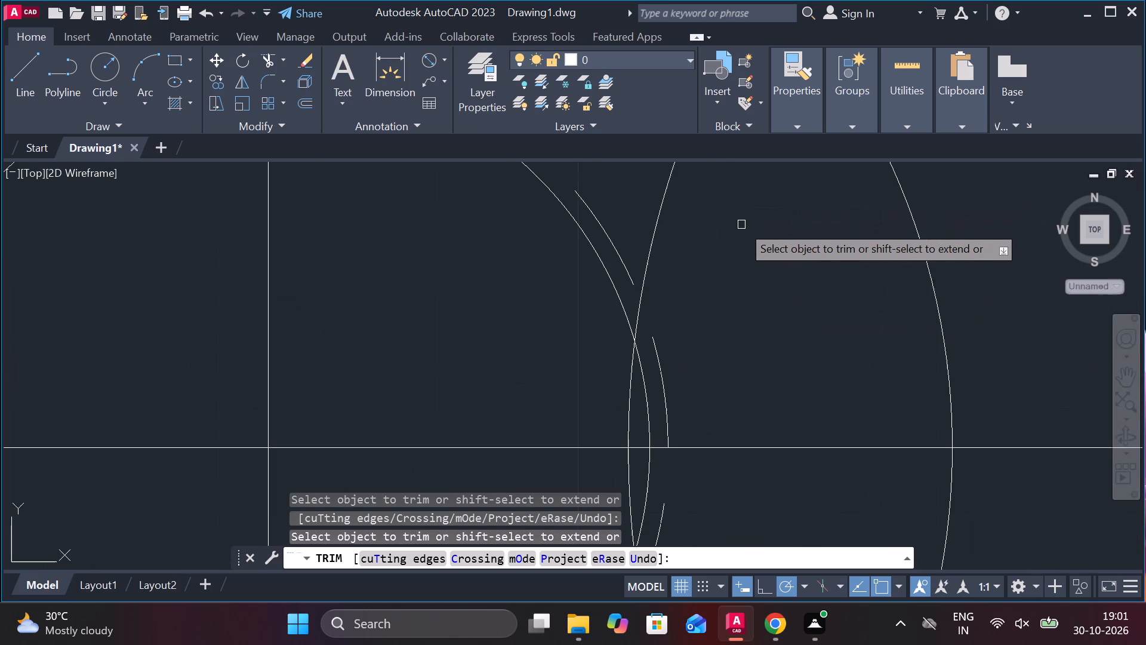
click(640, 321)
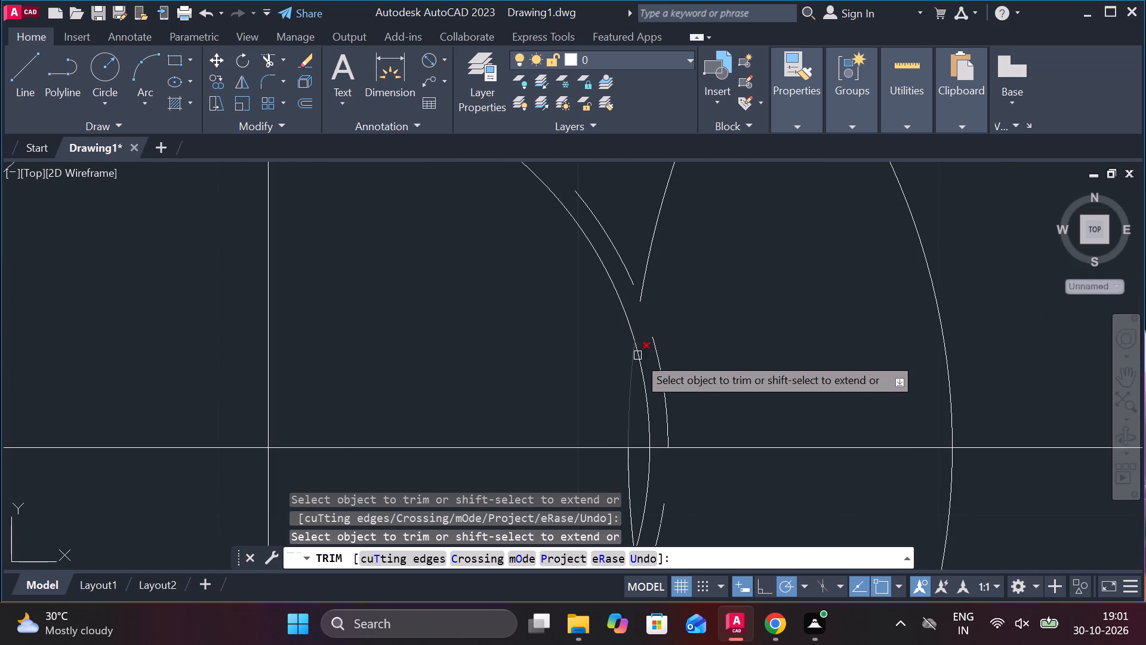
click(634, 367)
click(636, 485)
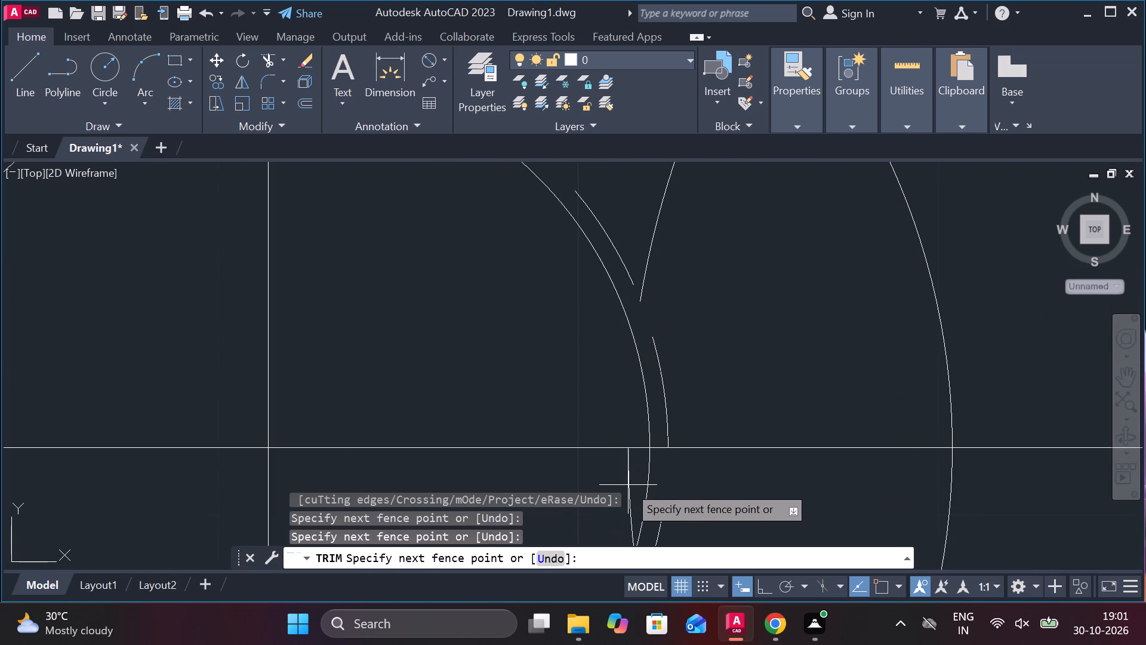
click(624, 485)
scroll(674, 403, down, 2)
scroll(657, 469, up, 2)
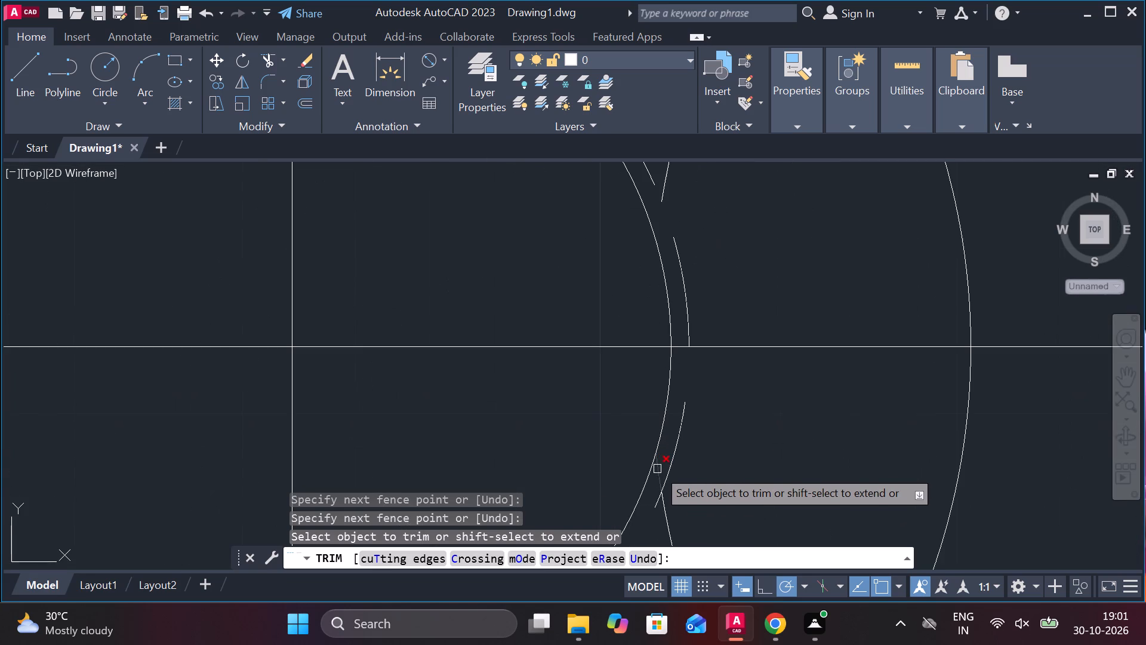
click(658, 481)
scroll(733, 437, down, 4)
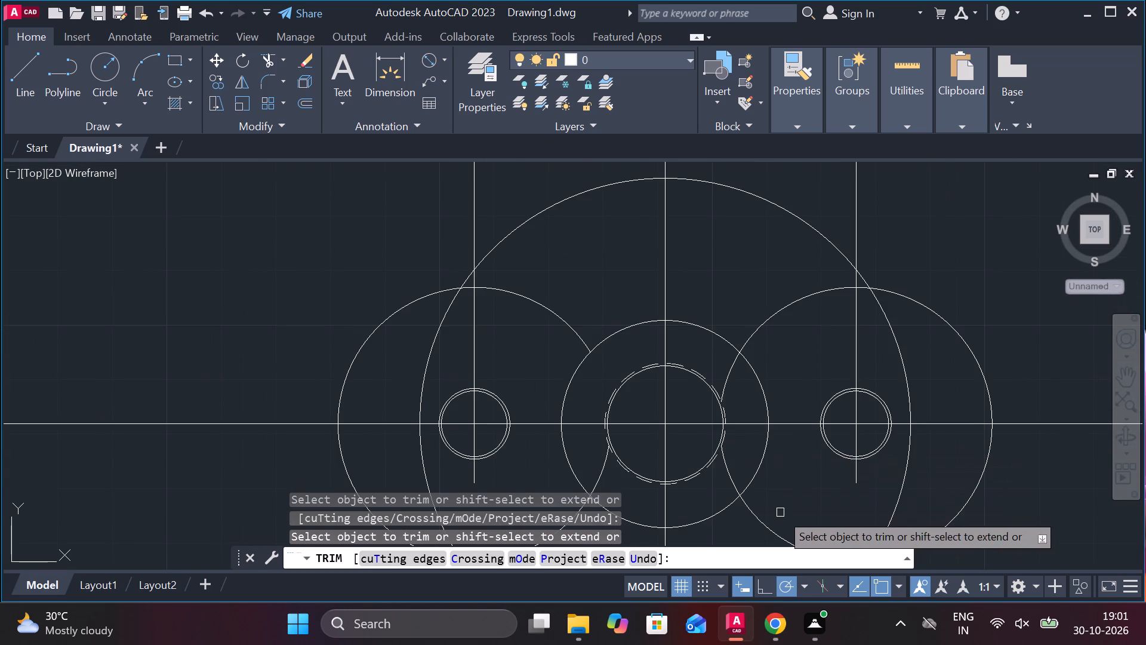
scroll(353, 222, down, 1)
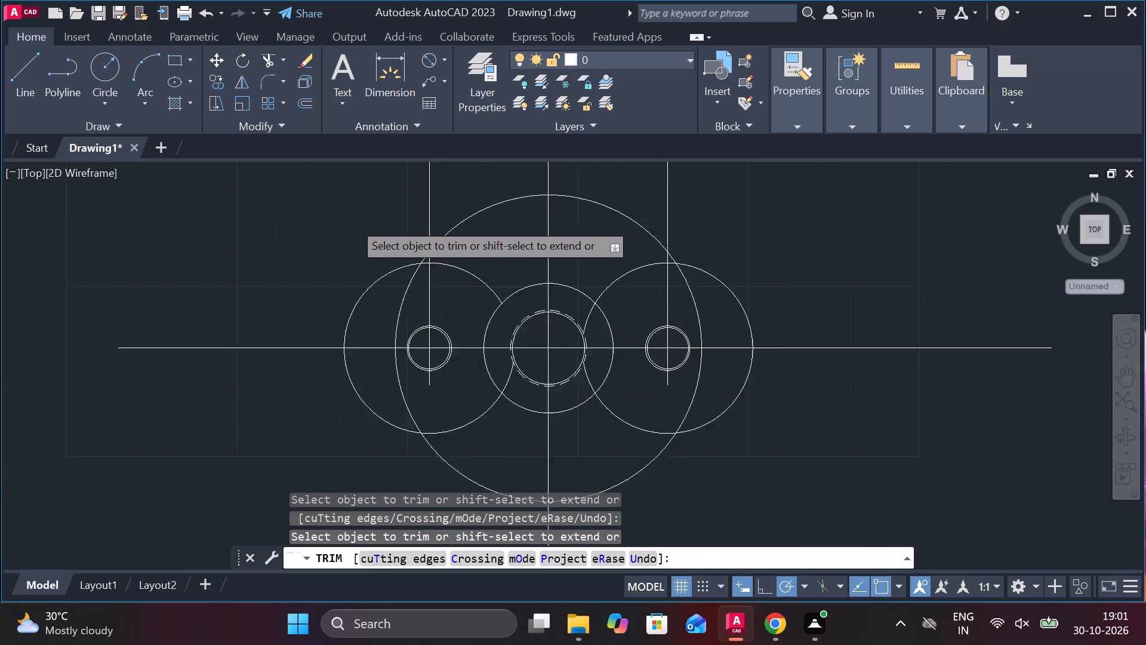
scroll(353, 222, down, 1)
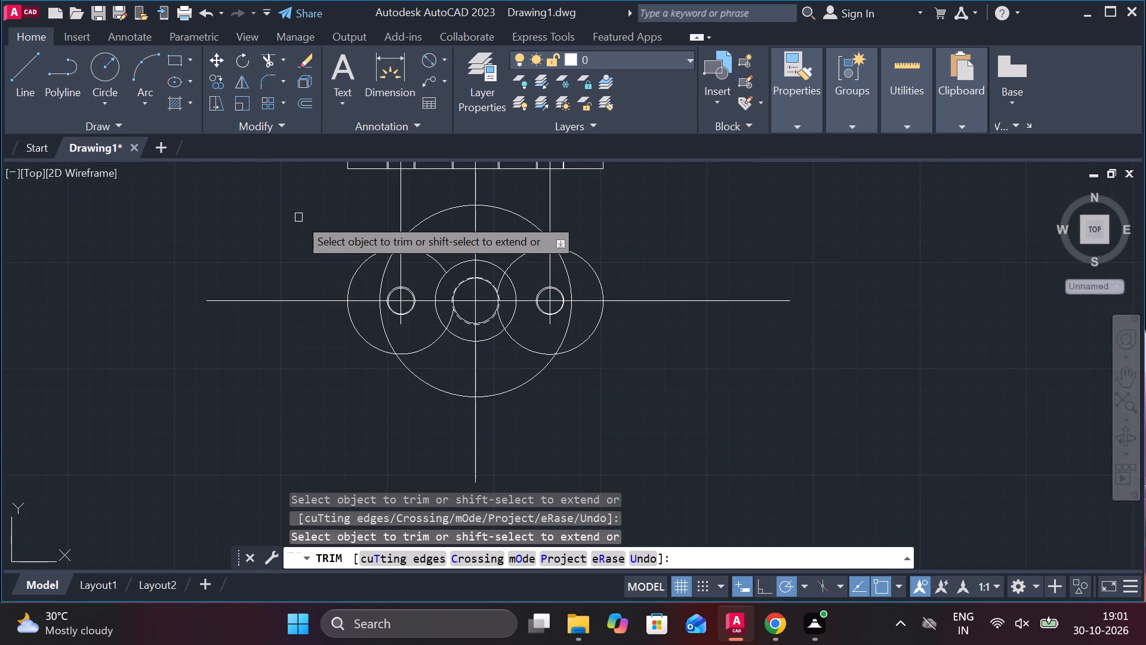
key(Escape)
Draw a line tangent to the left radius 25 circle and the large outer circle, on their upper side.
key(l)
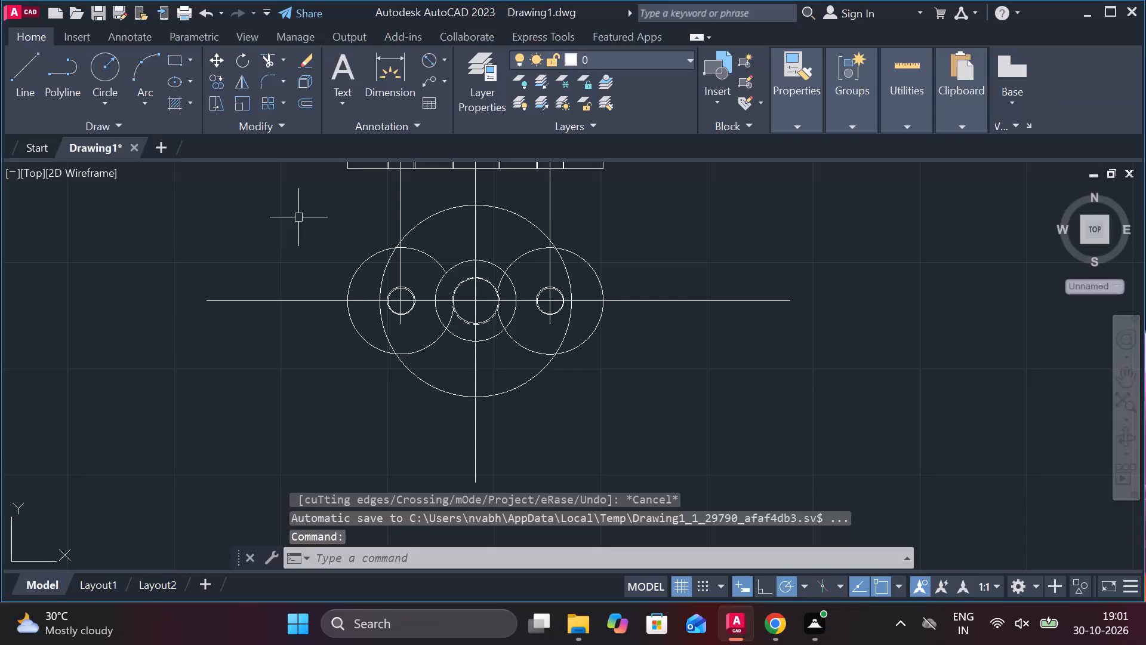
key(Return)
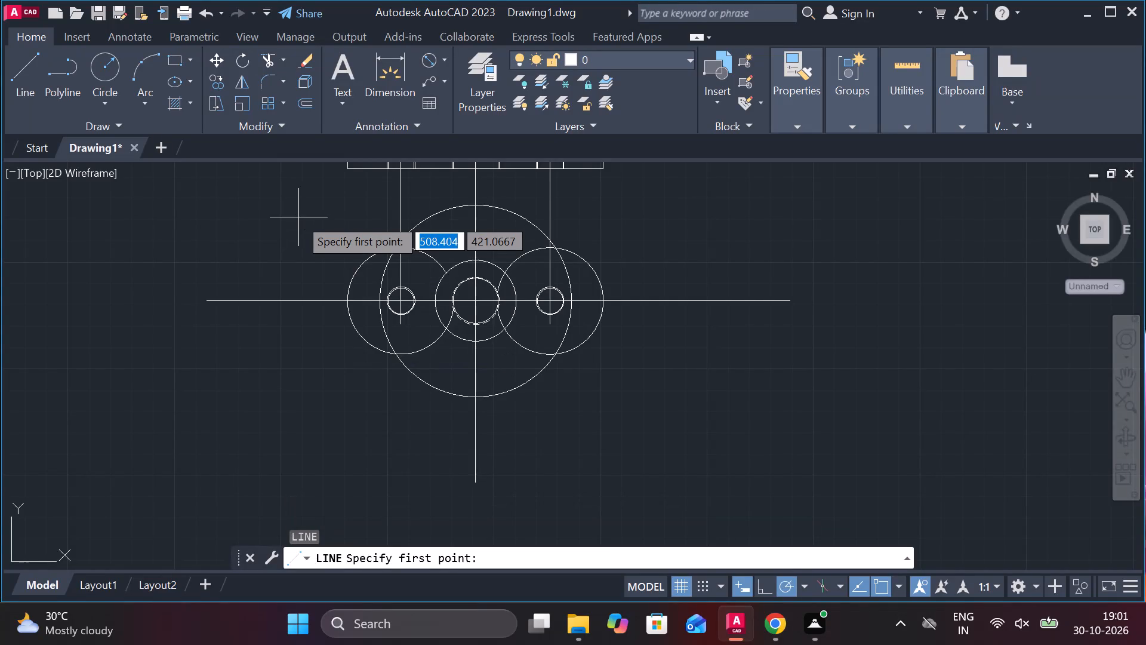
text(ta)
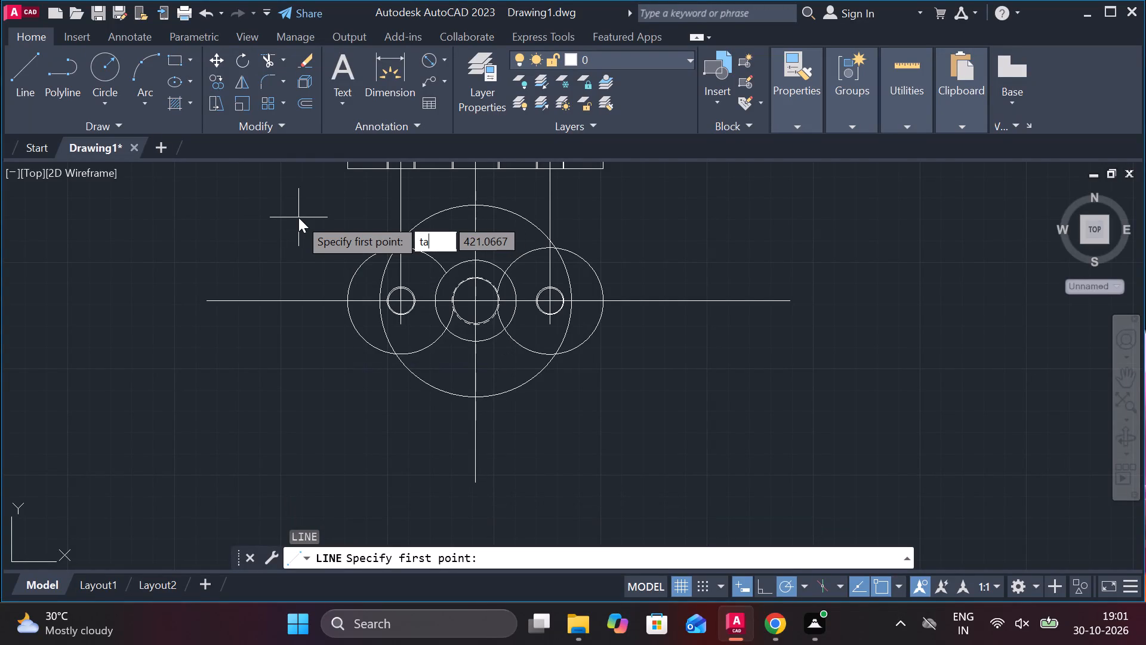
key(n)
key(Return)
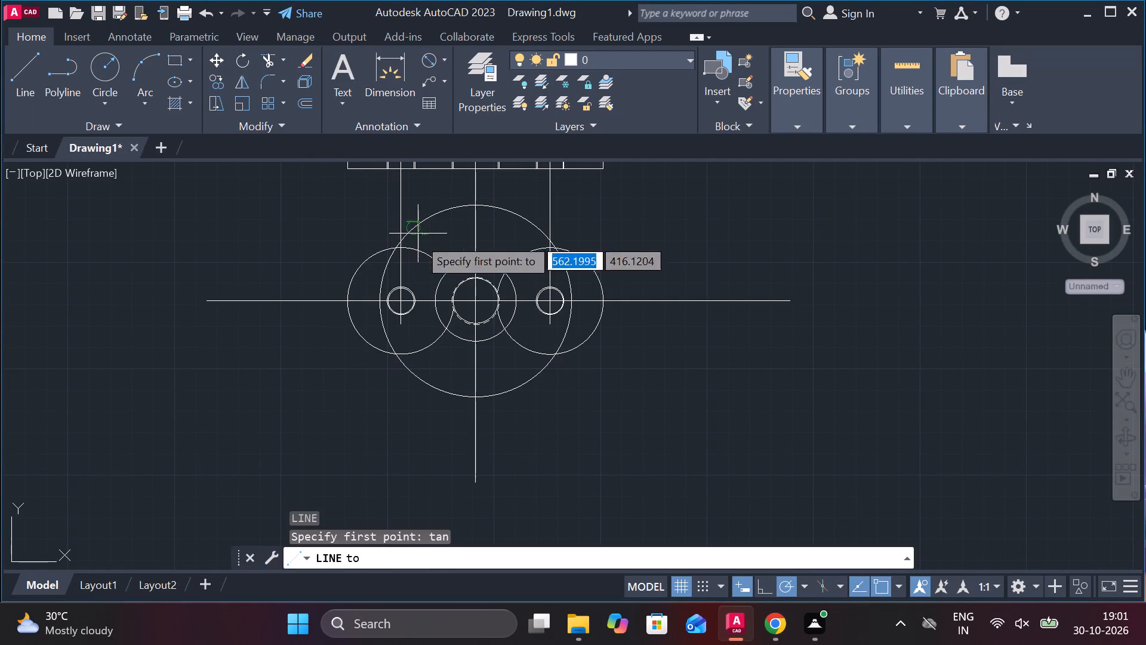
click(371, 258)
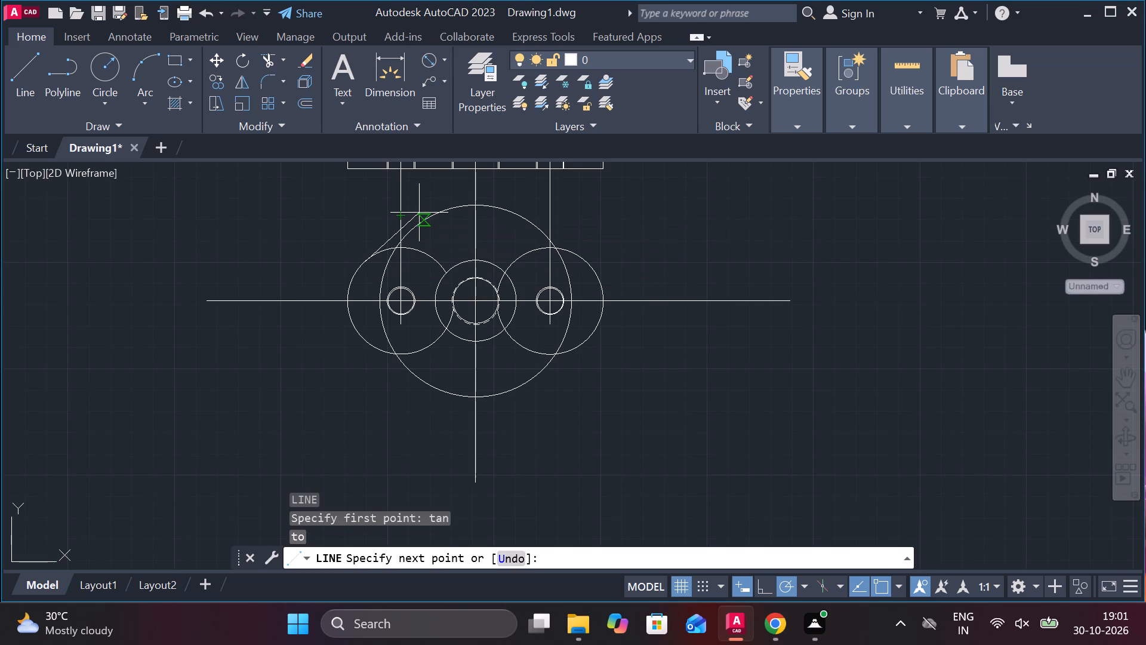
text(tan)
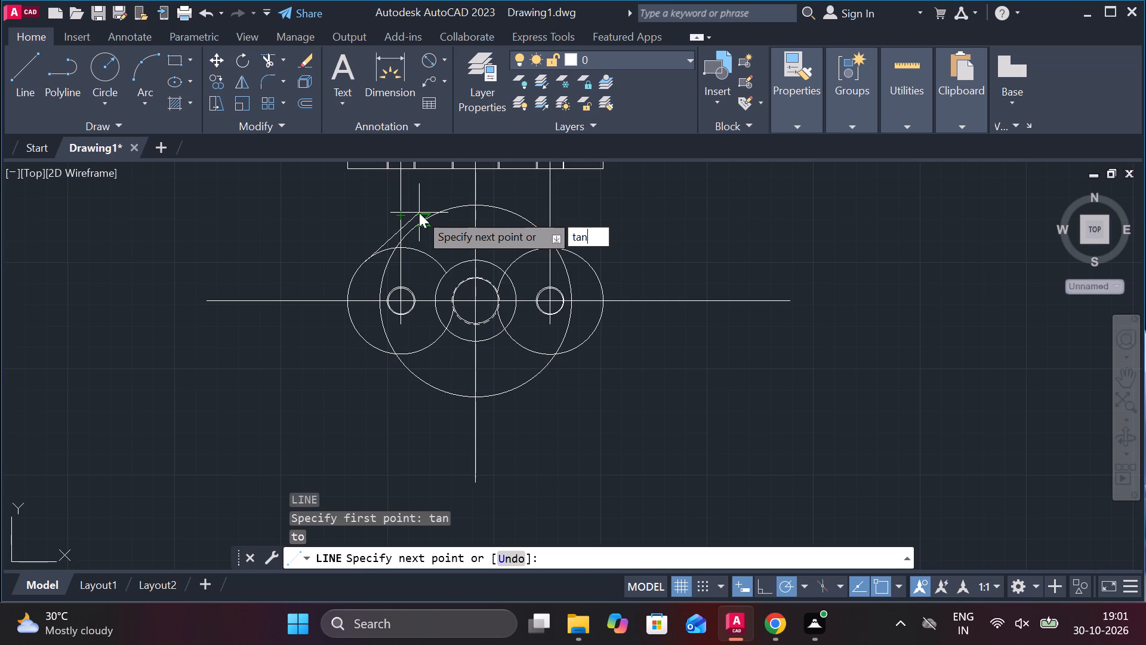
key(Return)
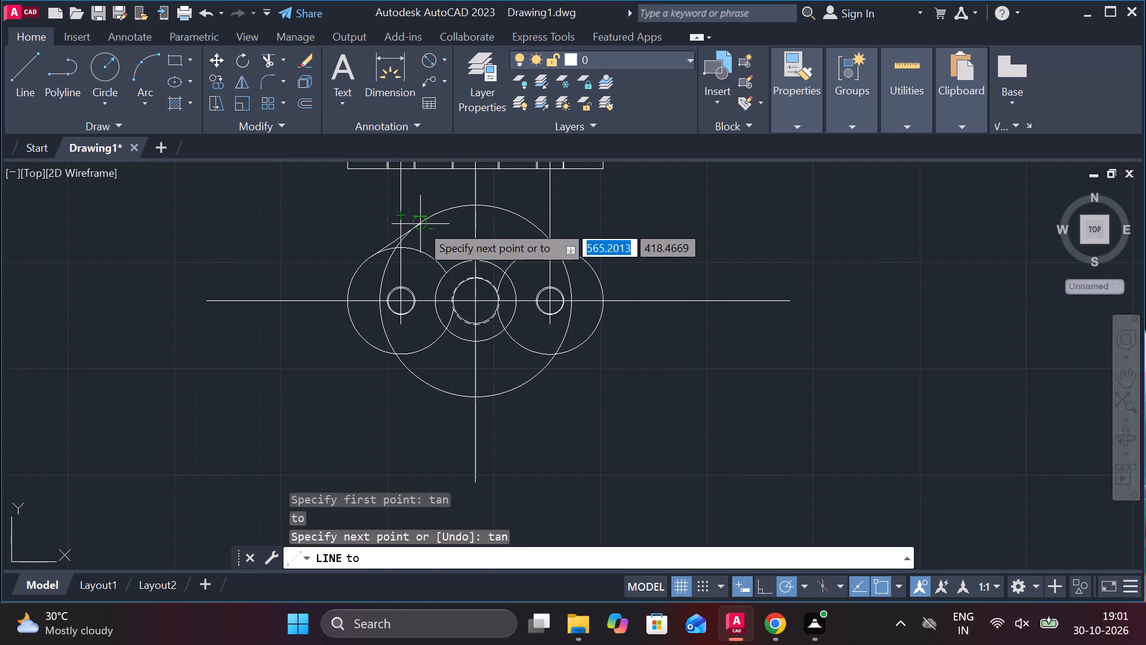
scroll(420, 224, up, 2)
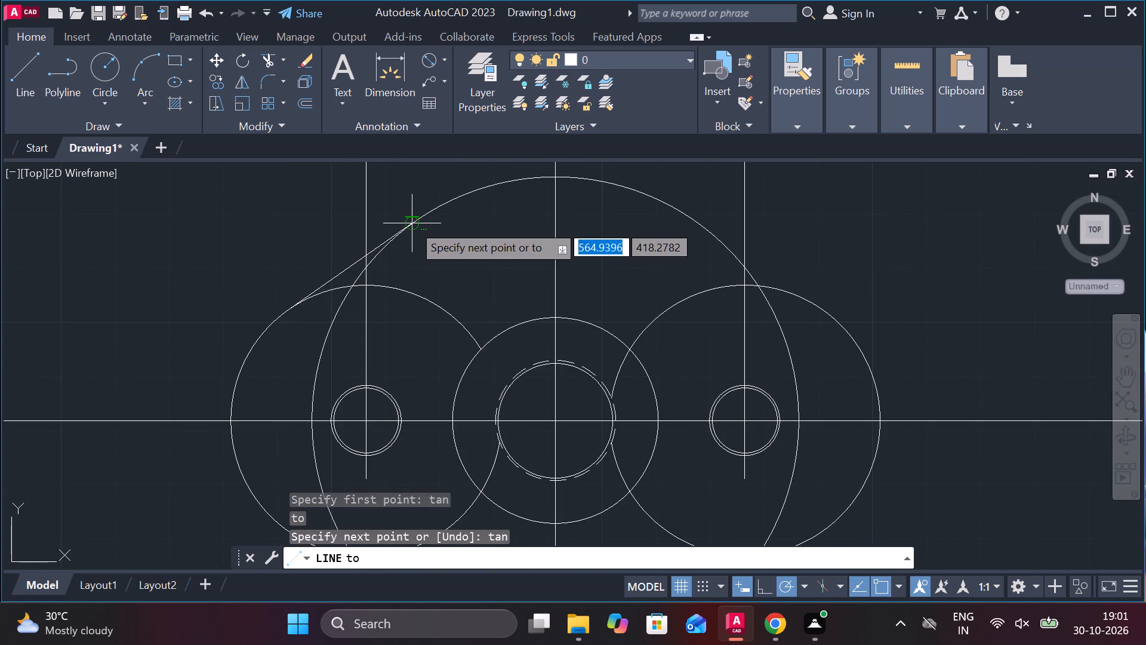
click(412, 223)
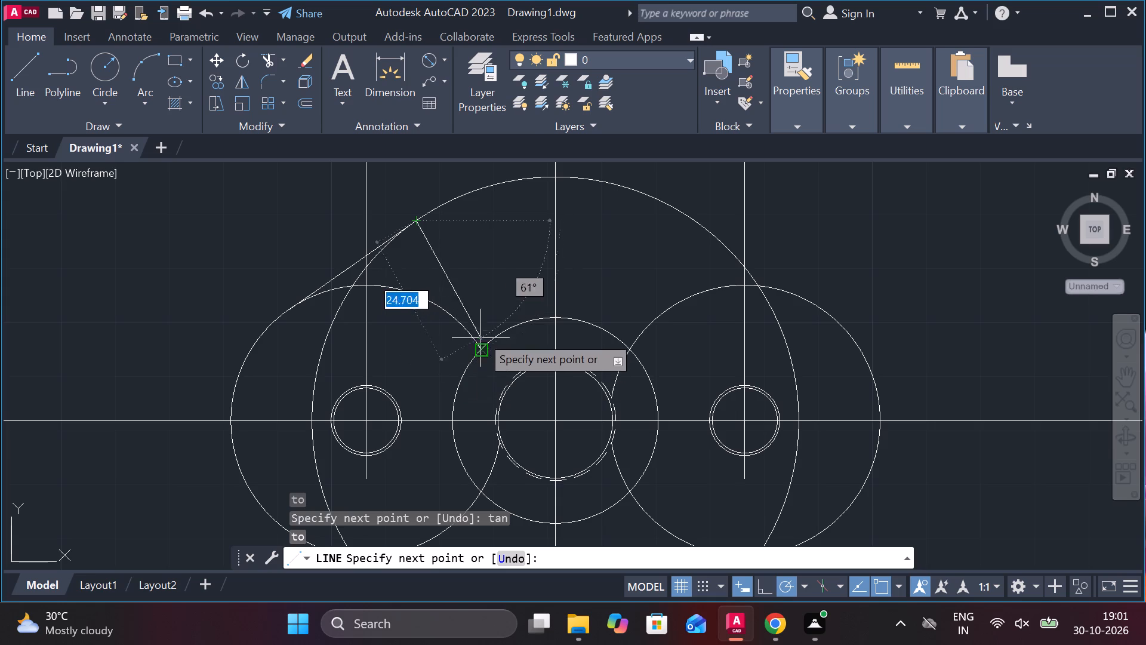
key(Escape)
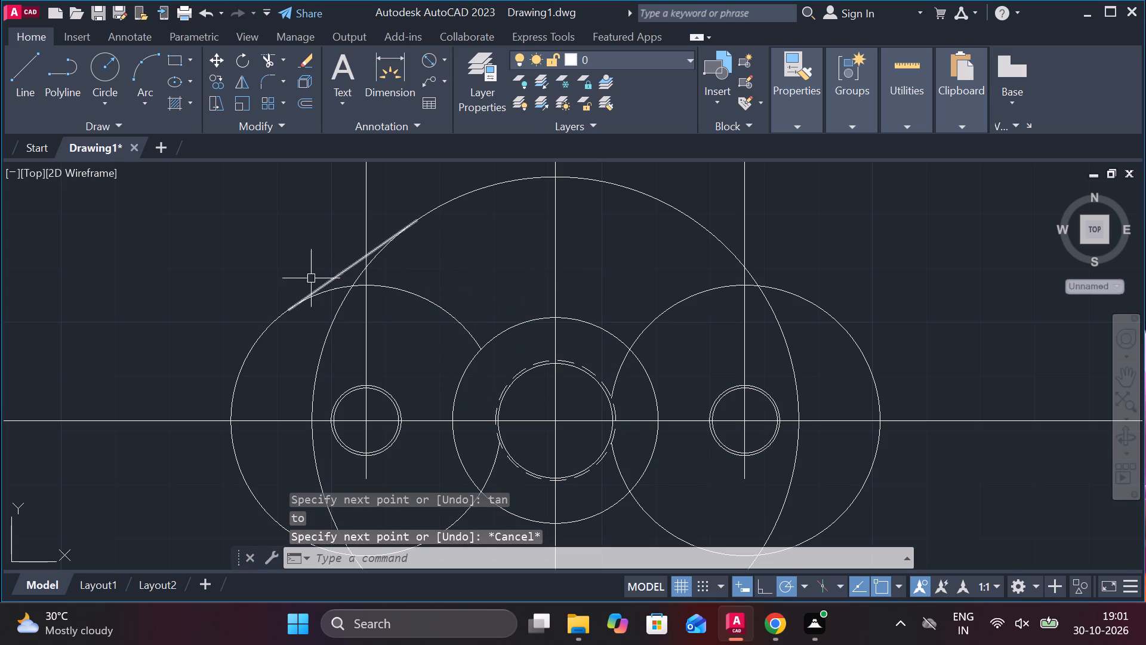
Mirror the upper-left tangent line about the flange's vertical centre line, keeping the original.
click(352, 265)
click(235, 80)
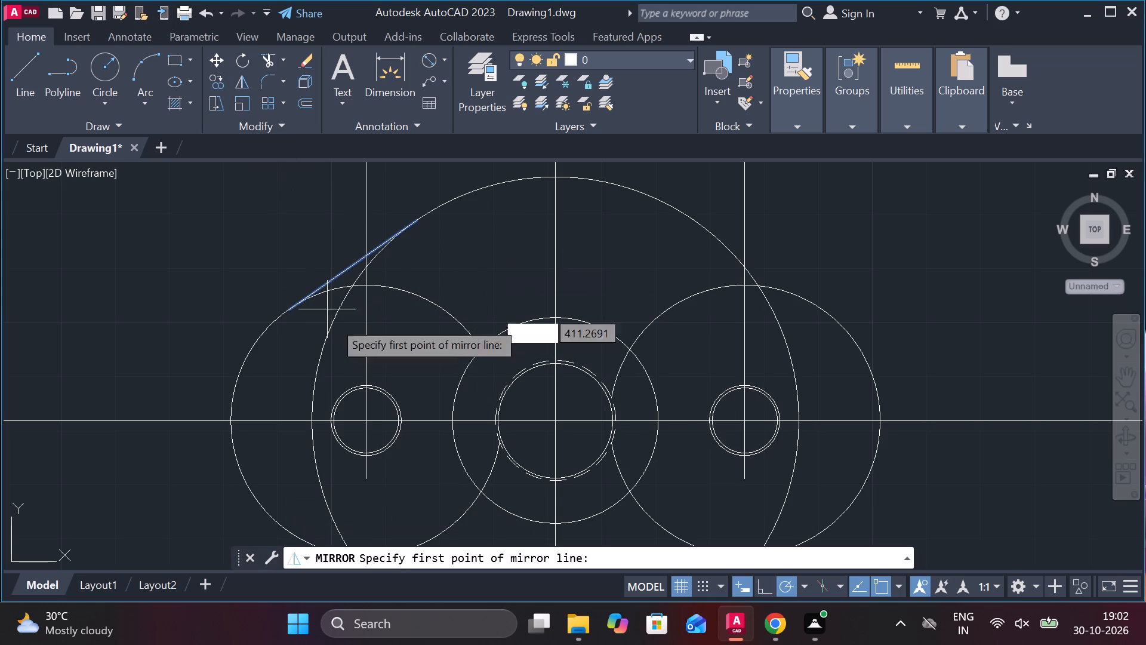
click(554, 423)
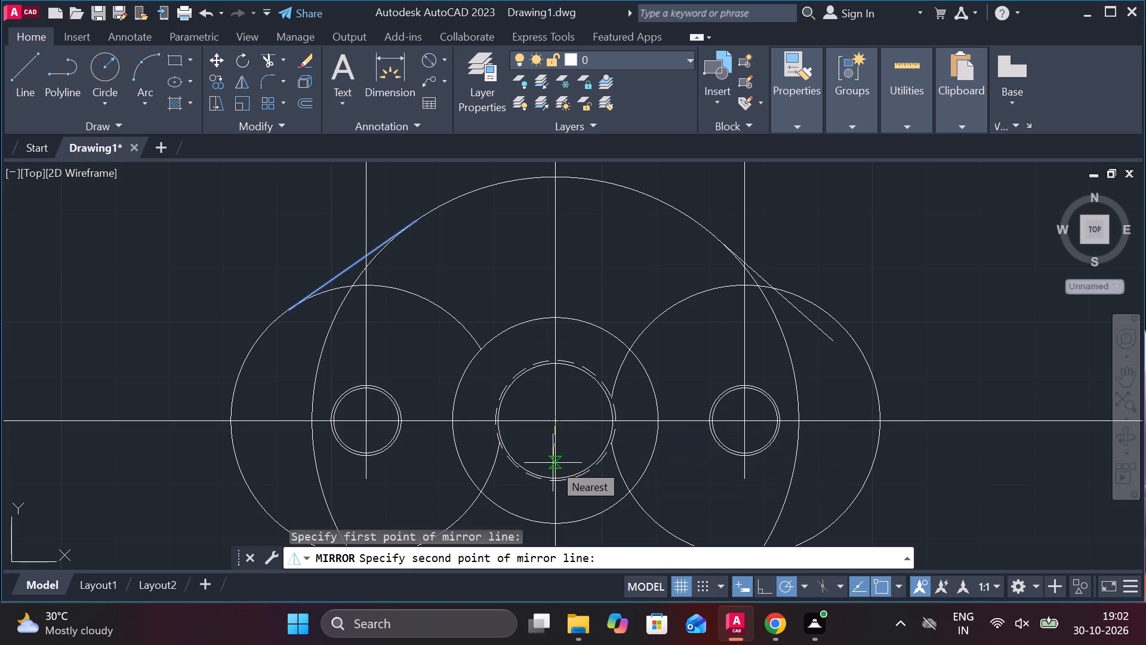
click(555, 319)
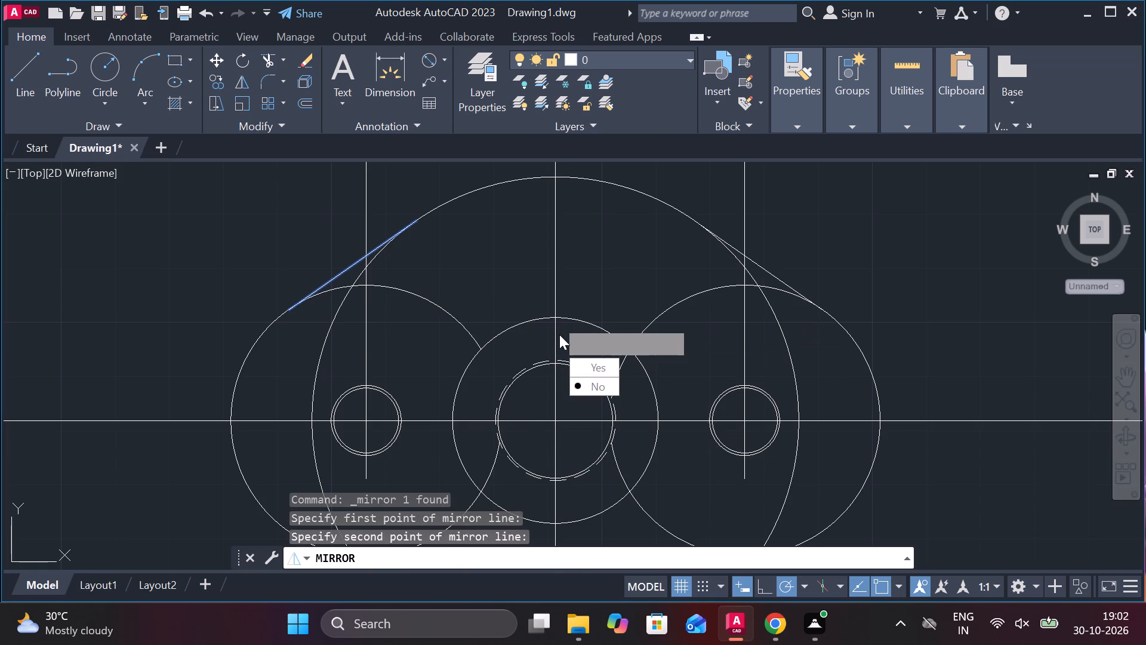
drag(582, 382, 555, 319)
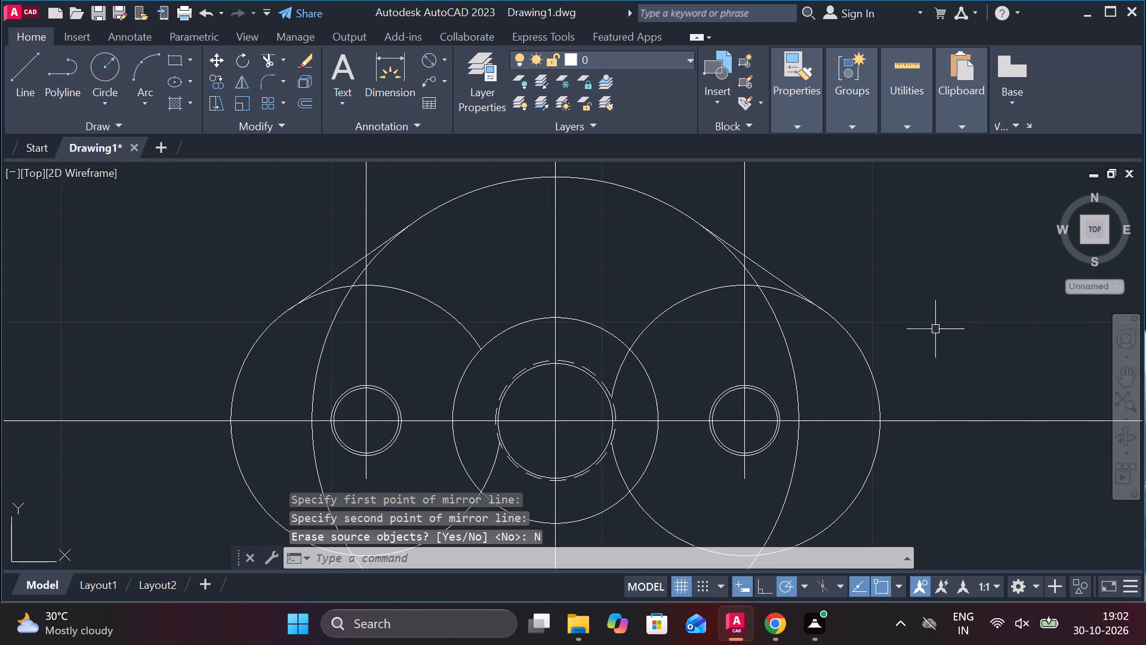
Mirror both upper tangent lines about the horizontal centre line, keeping the originals.
scroll(815, 279, up, 3)
scroll(818, 394, up, 4)
scroll(820, 392, down, 8)
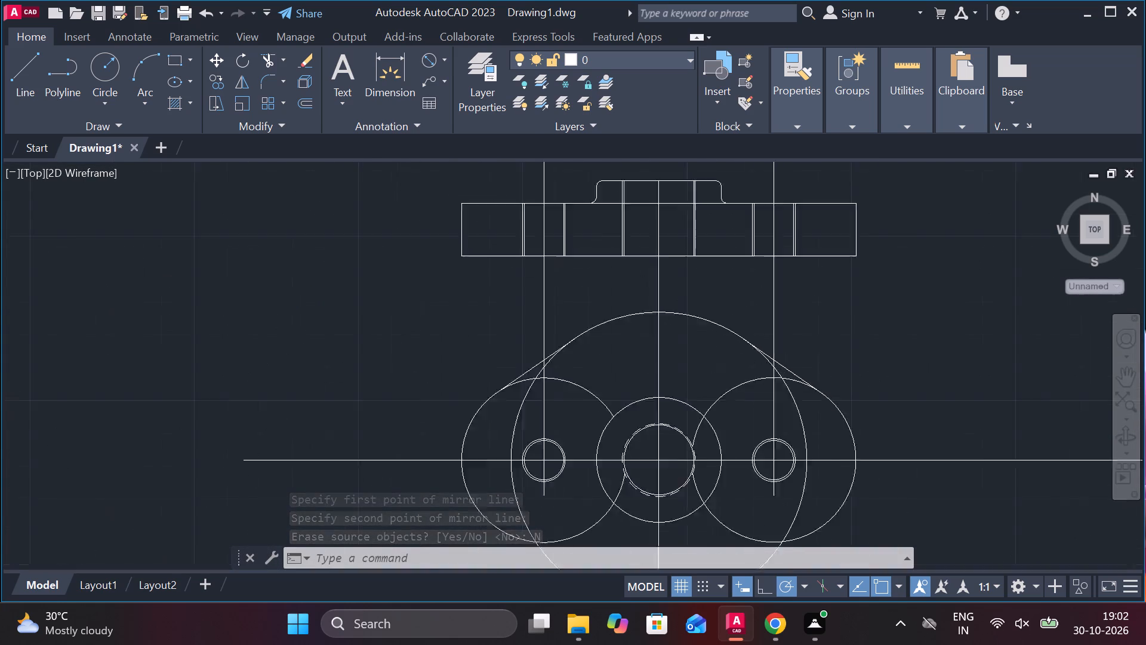
scroll(820, 392, down, 1)
scroll(765, 506, down, 2)
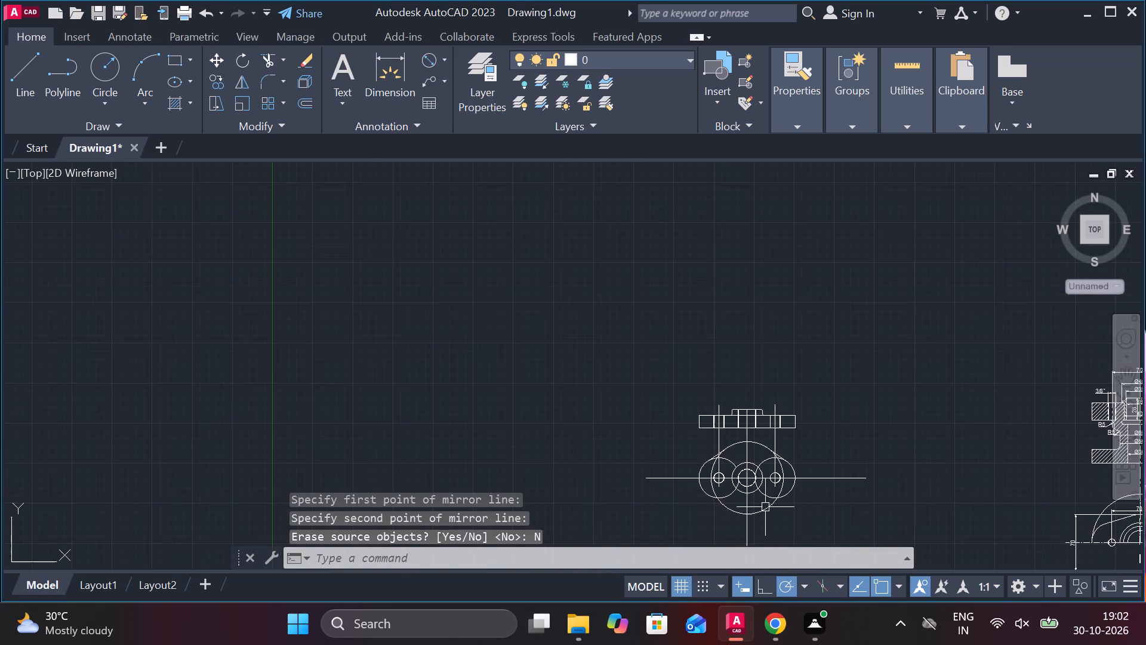
scroll(765, 512, up, 4)
scroll(520, 227, down, 2)
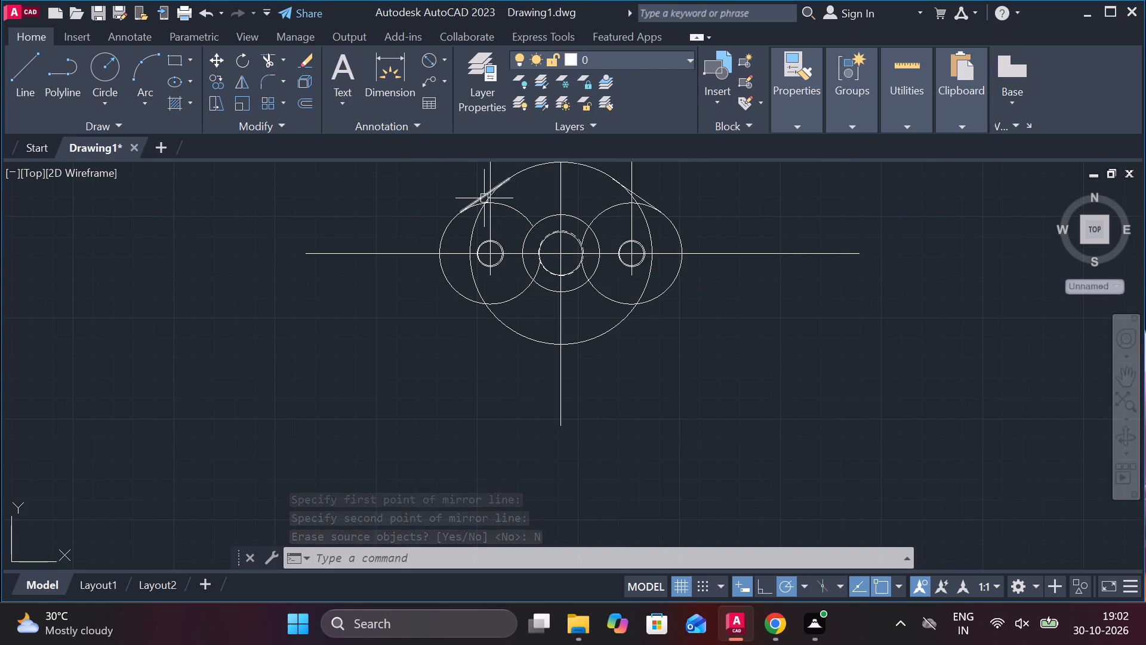
click(484, 198)
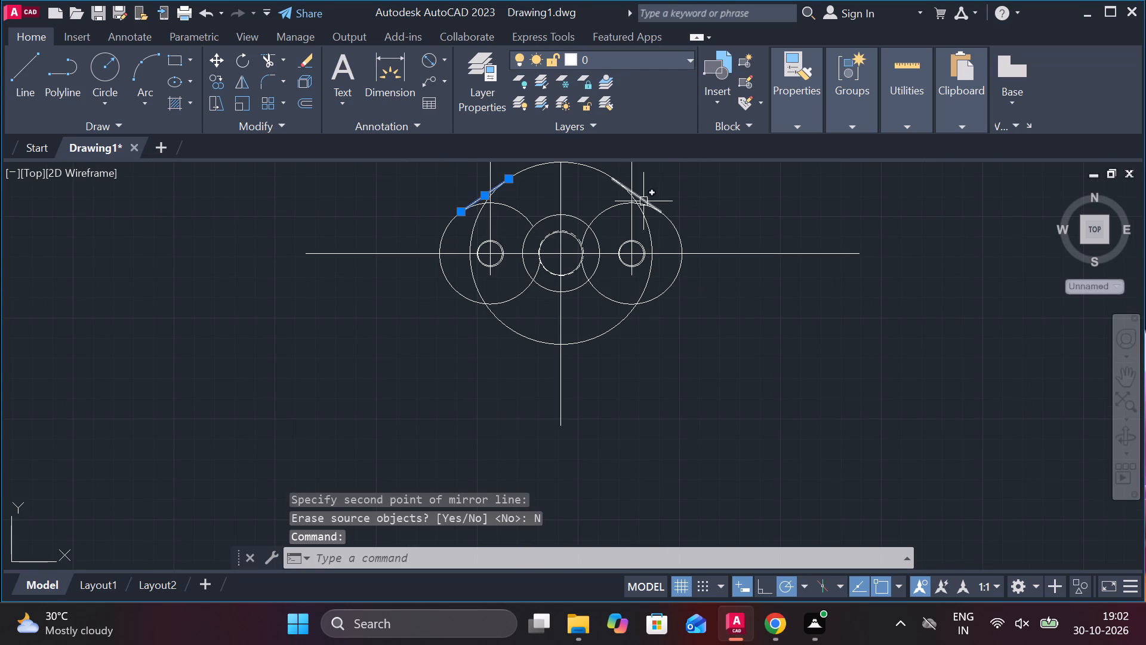
click(643, 201)
click(239, 81)
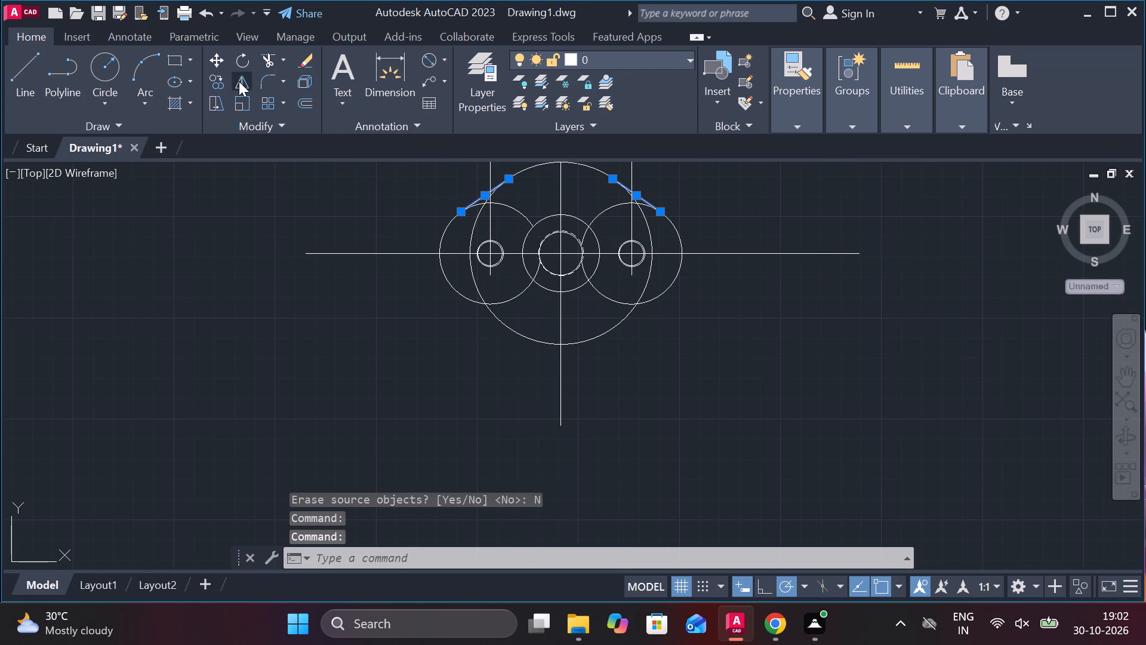
click(563, 255)
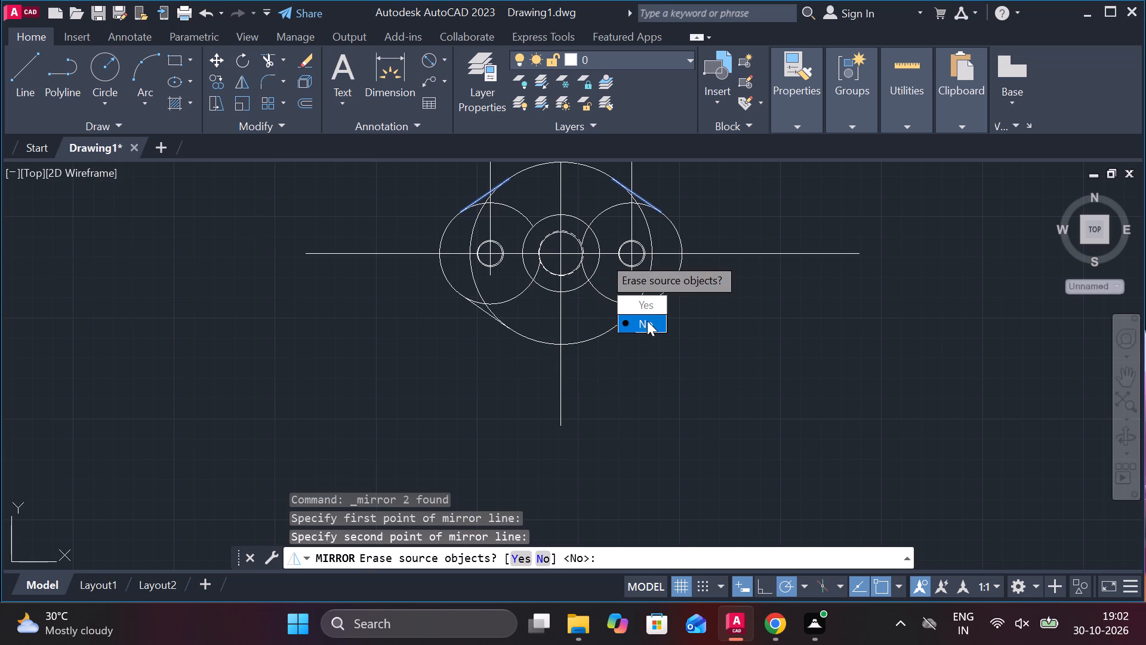
drag(647, 321, 603, 256)
key(Escape)
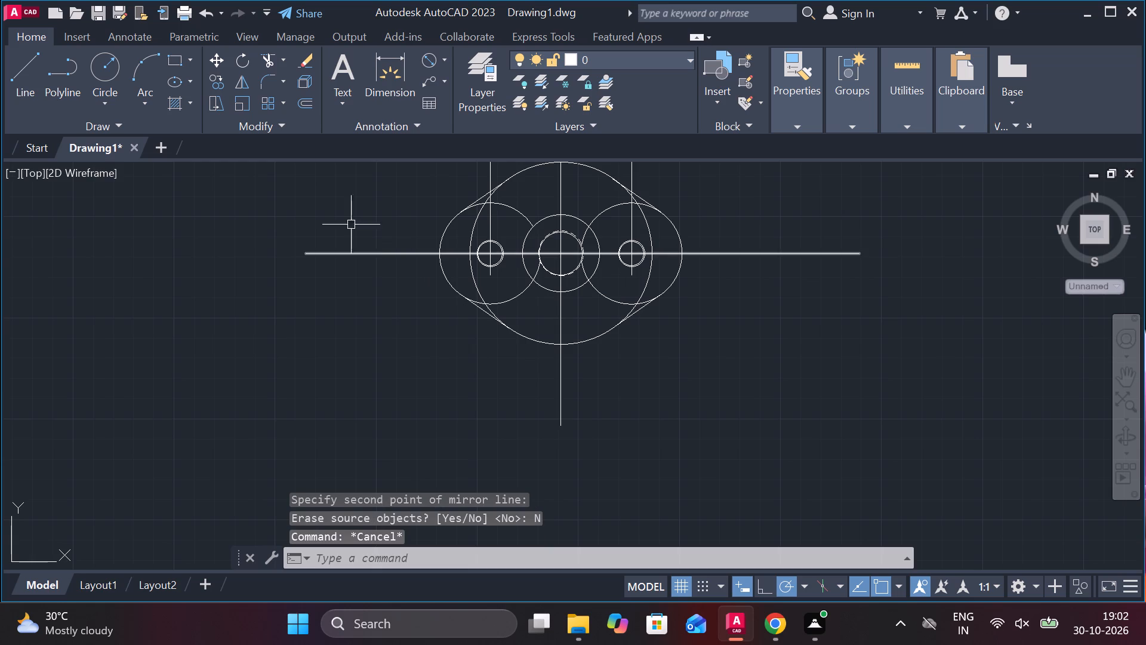
Trim the left radius 25 circle's inner arc, from the hole's vertical centre line above around to the lower tangent line.
click(267, 62)
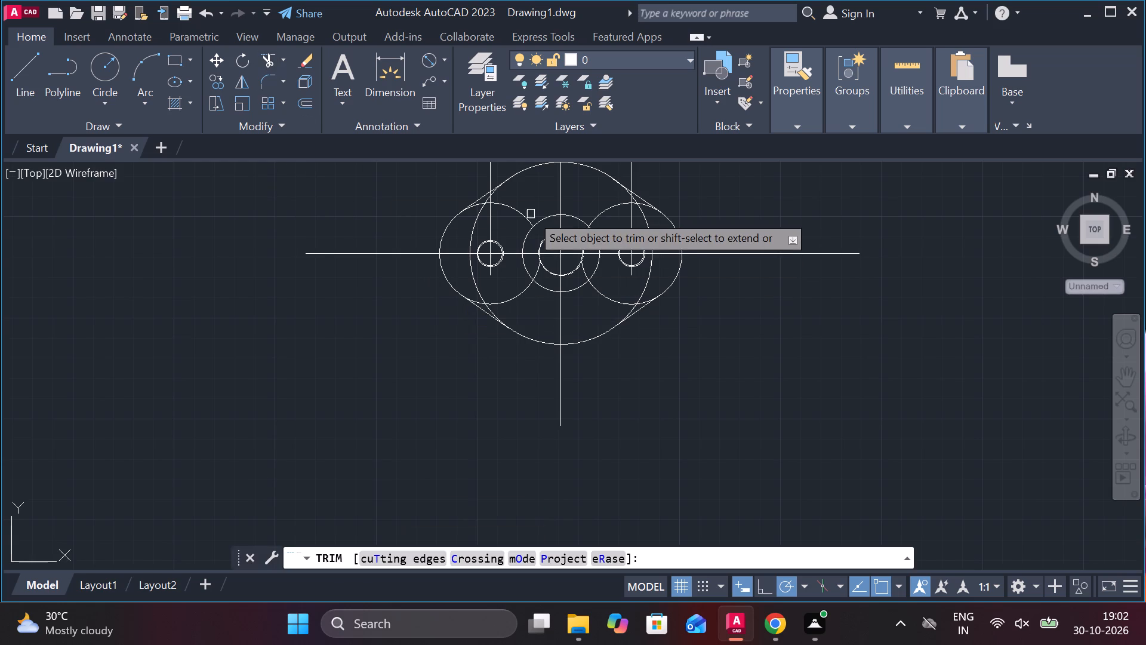
scroll(526, 211, up, 2)
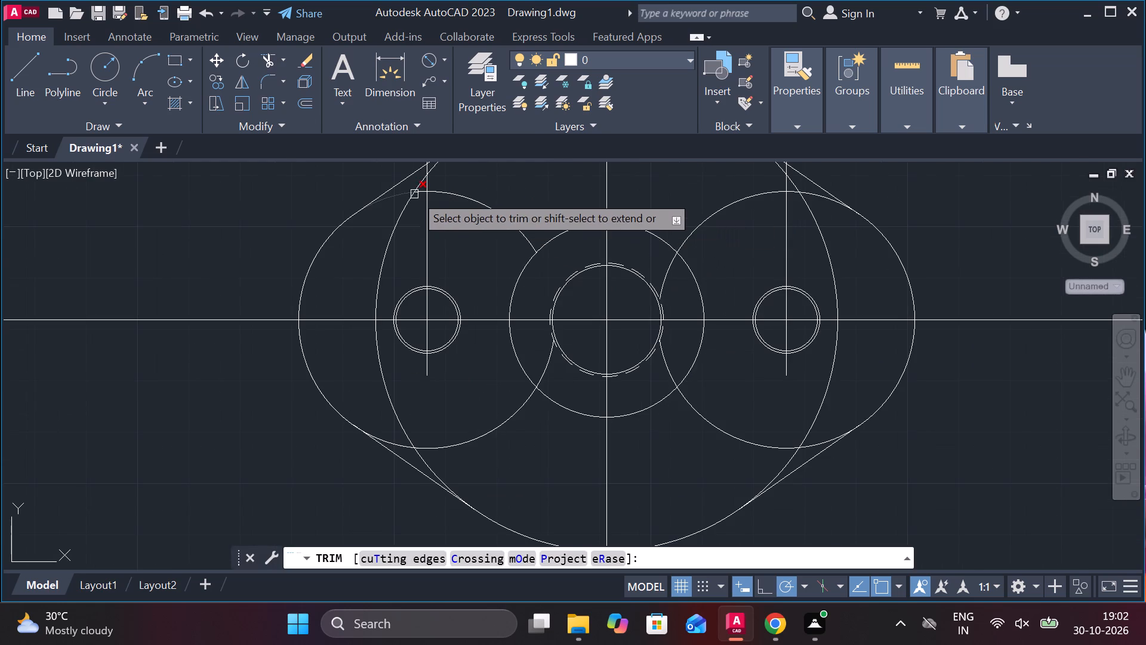
click(476, 198)
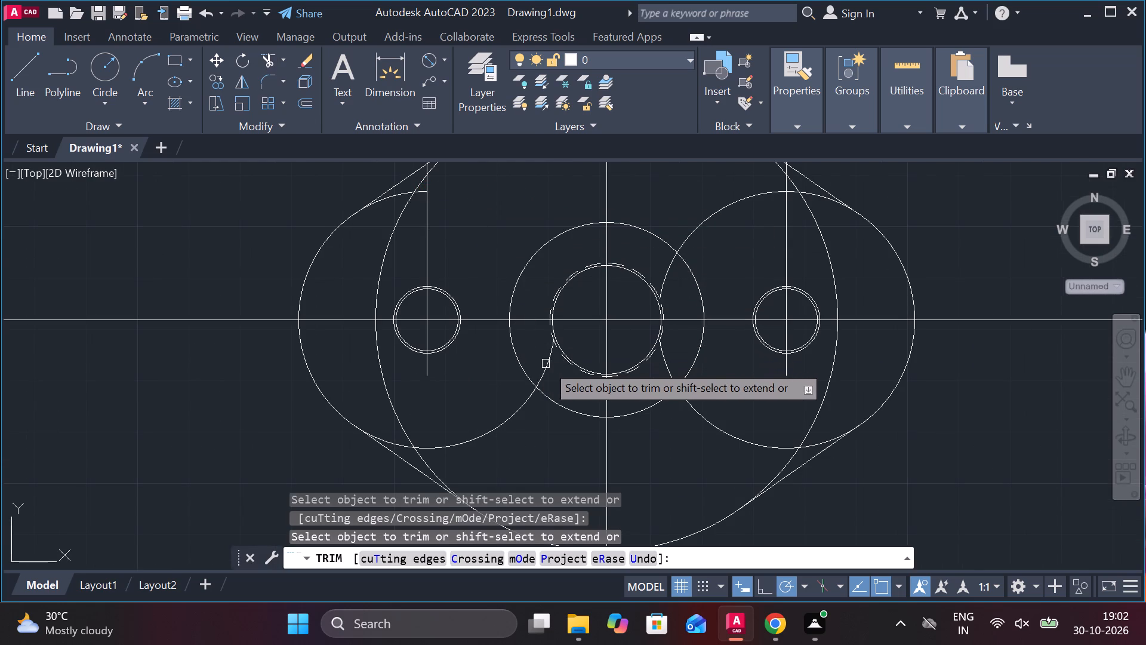
click(547, 365)
click(499, 423)
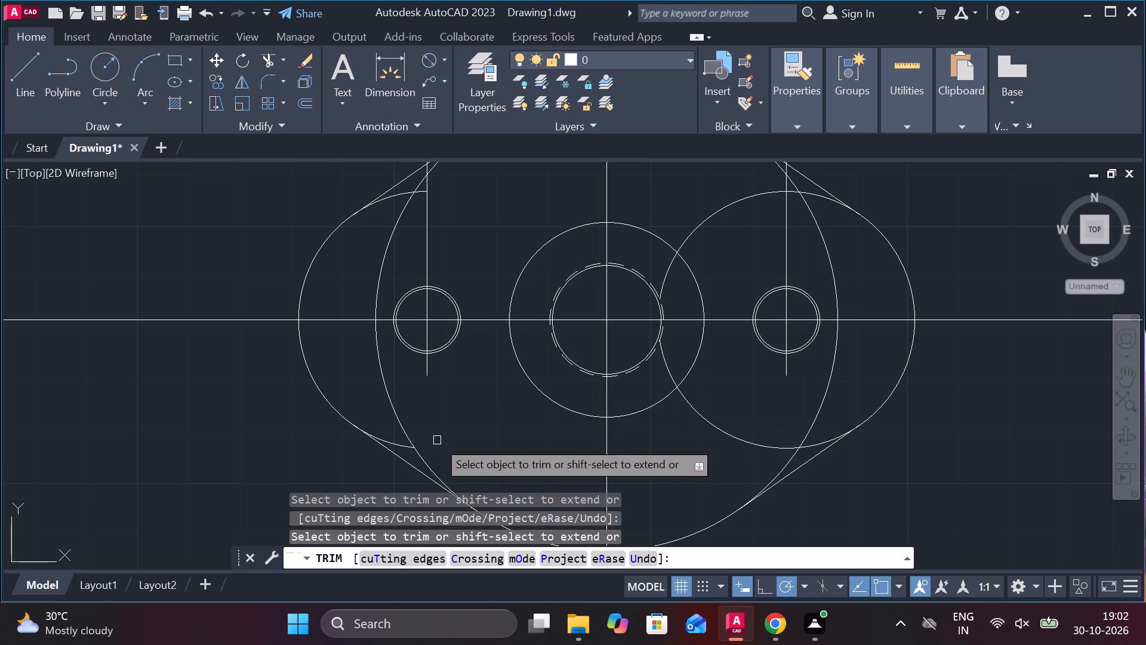
click(403, 444)
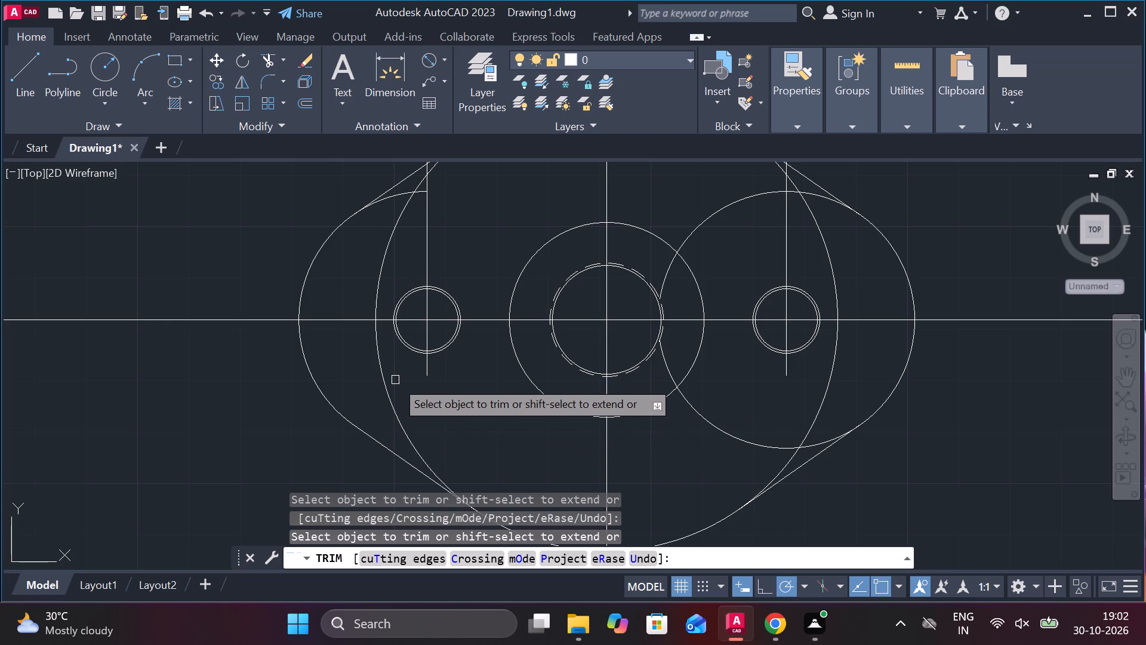
Trim the large circle's arcs inside the left tangent edges and the left lobe's leftover upper arc.
click(389, 389)
click(375, 275)
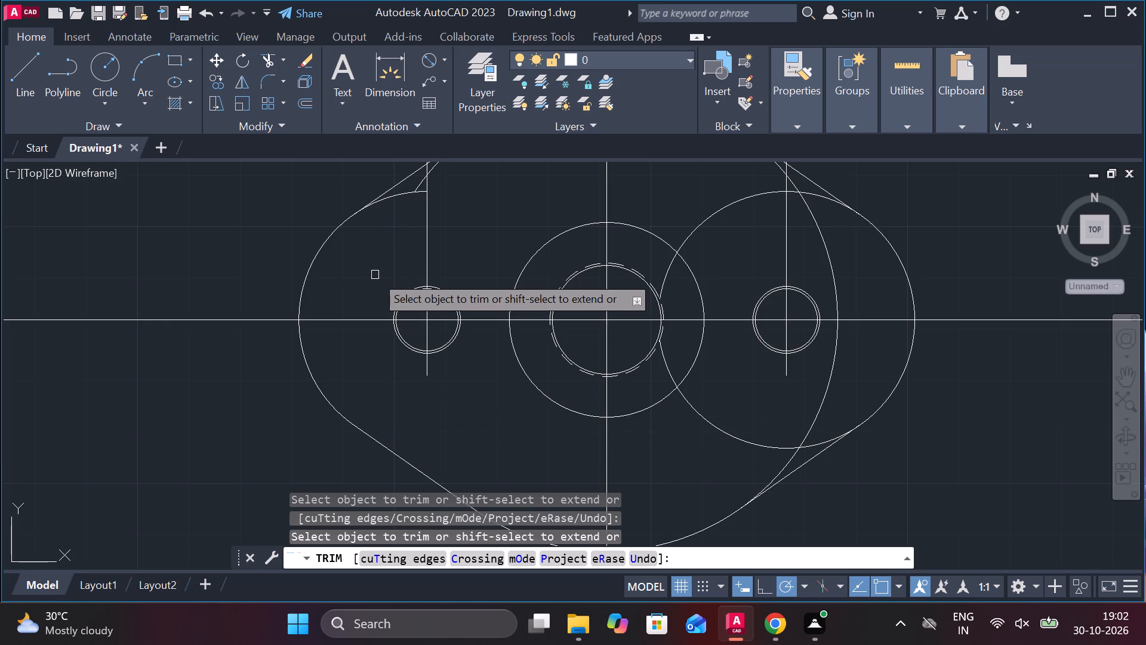
click(415, 191)
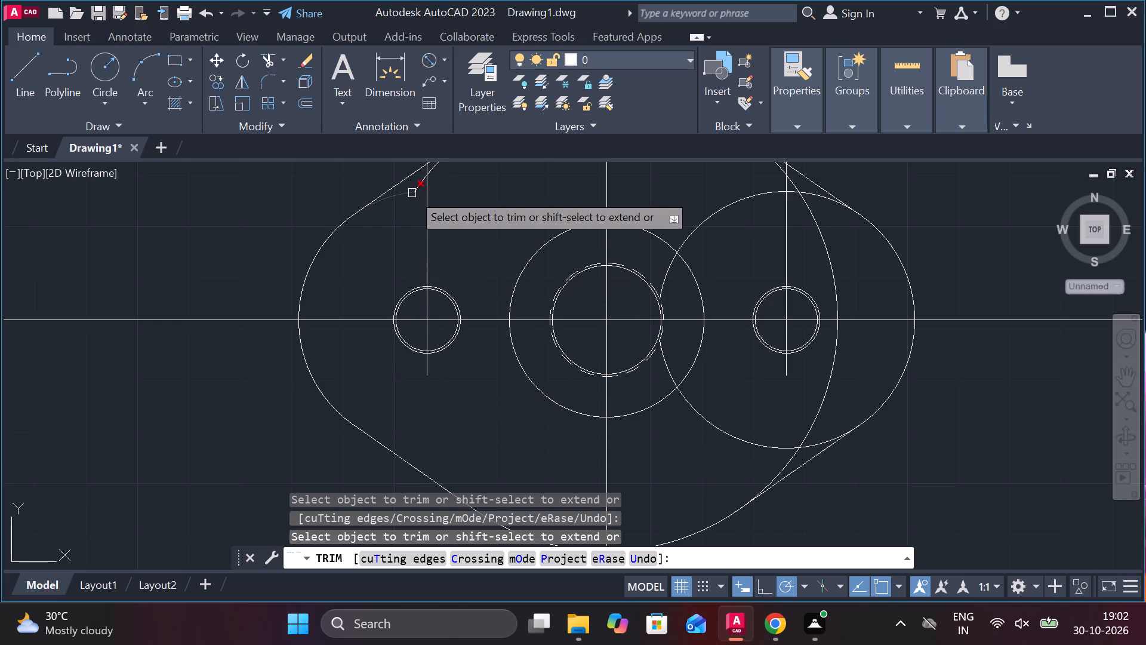
click(412, 193)
click(416, 189)
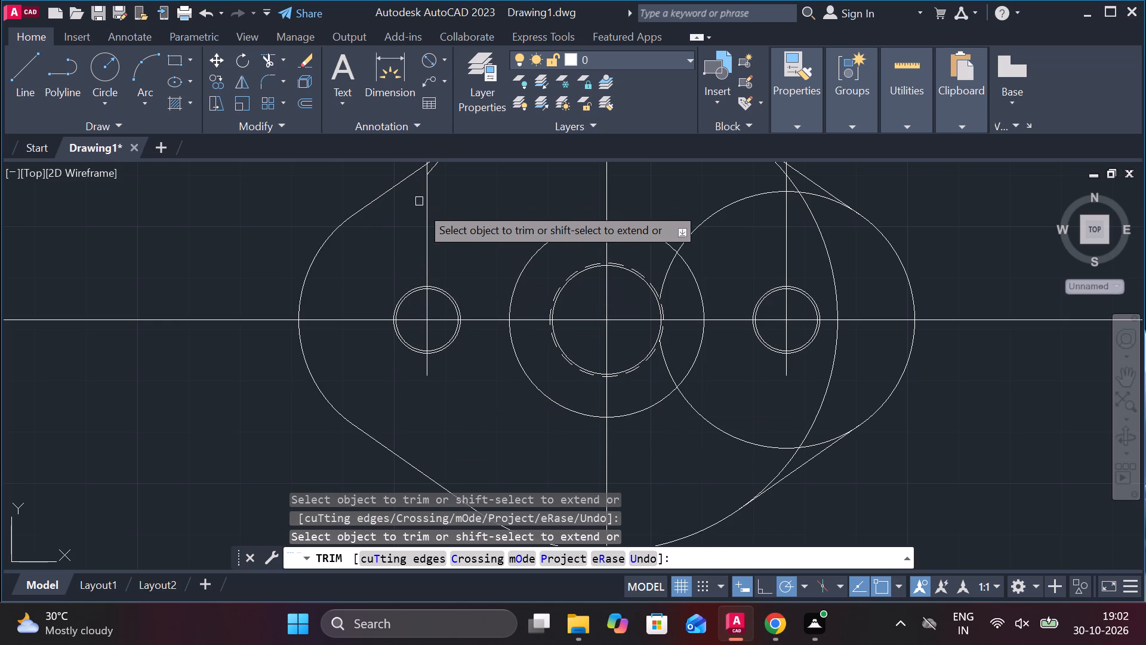
scroll(445, 183, down, 2)
scroll(445, 164, up, 3)
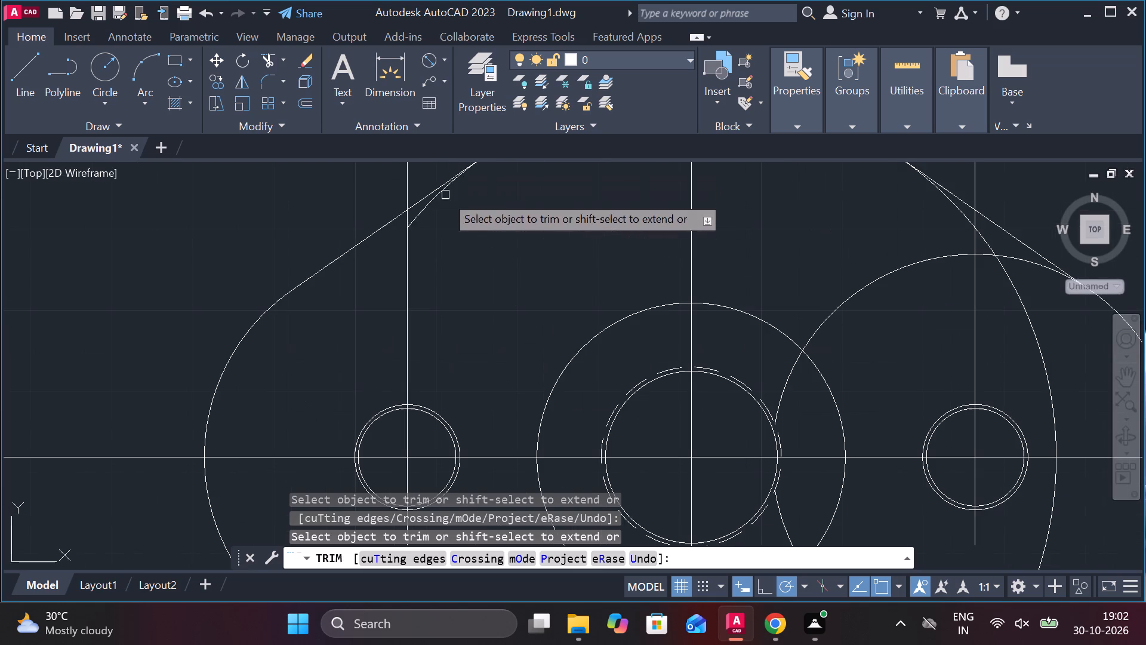
click(427, 209)
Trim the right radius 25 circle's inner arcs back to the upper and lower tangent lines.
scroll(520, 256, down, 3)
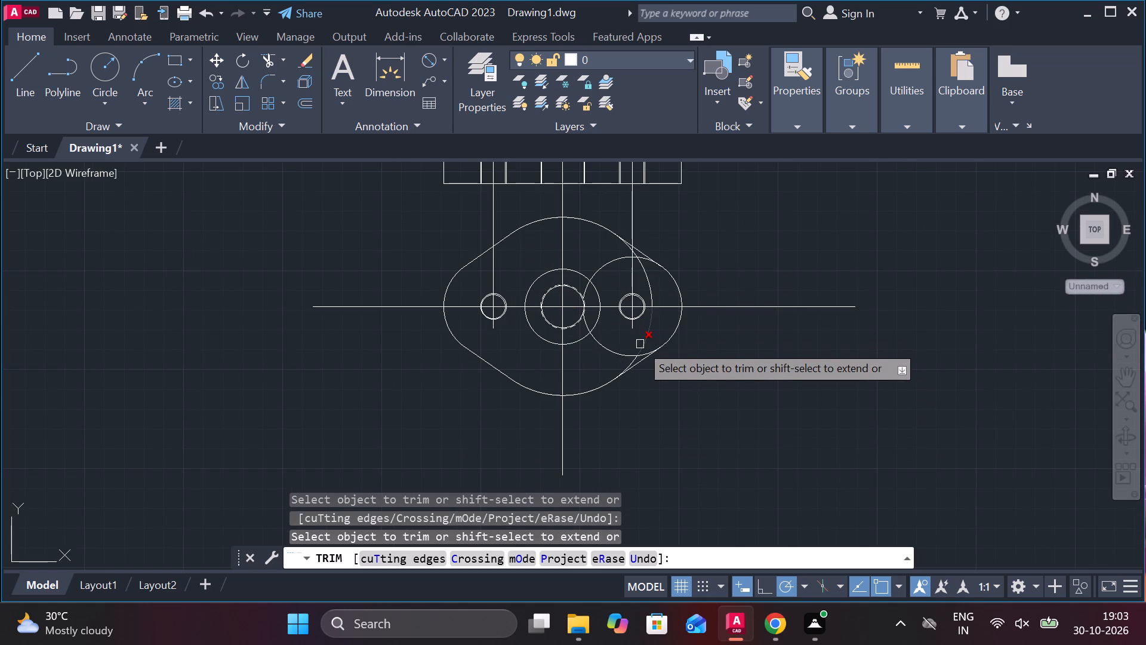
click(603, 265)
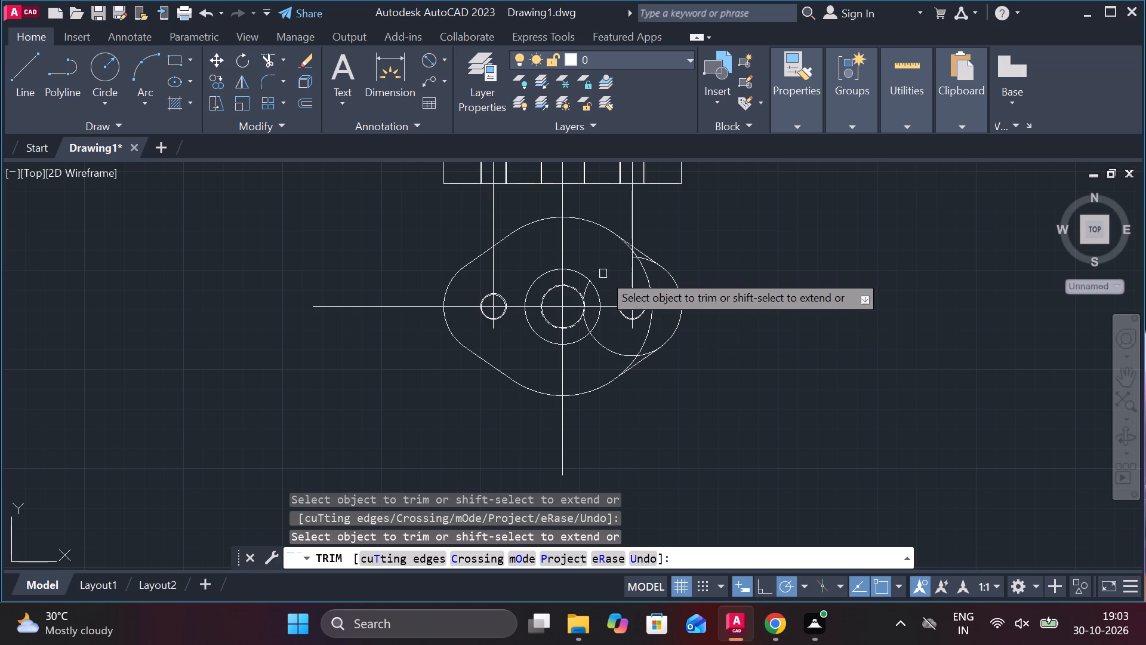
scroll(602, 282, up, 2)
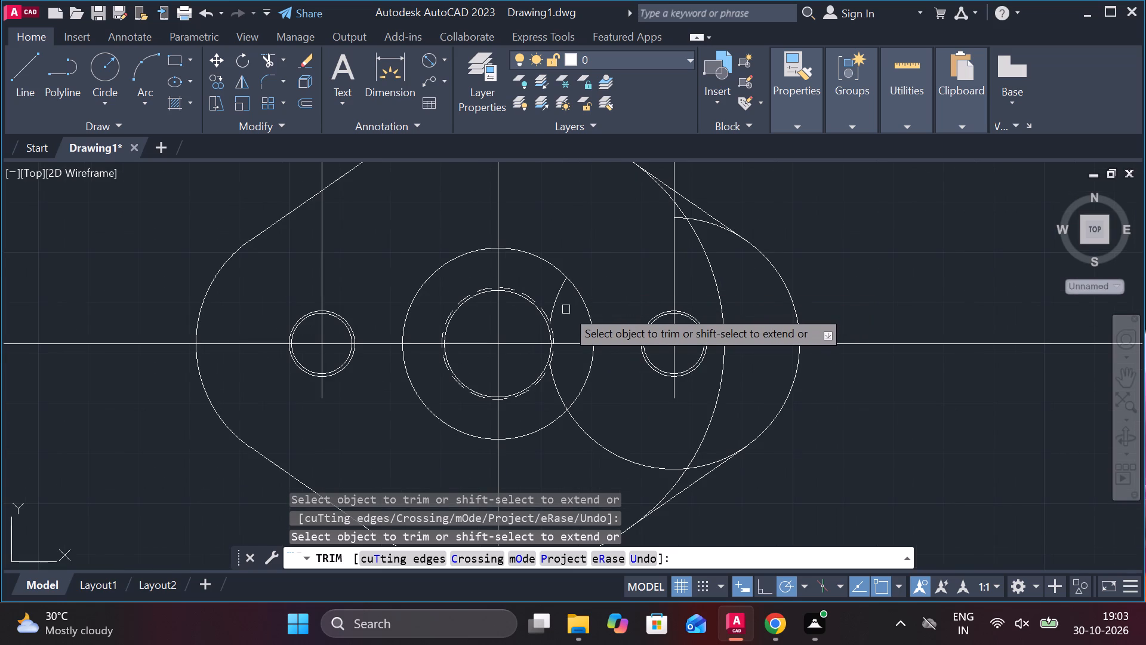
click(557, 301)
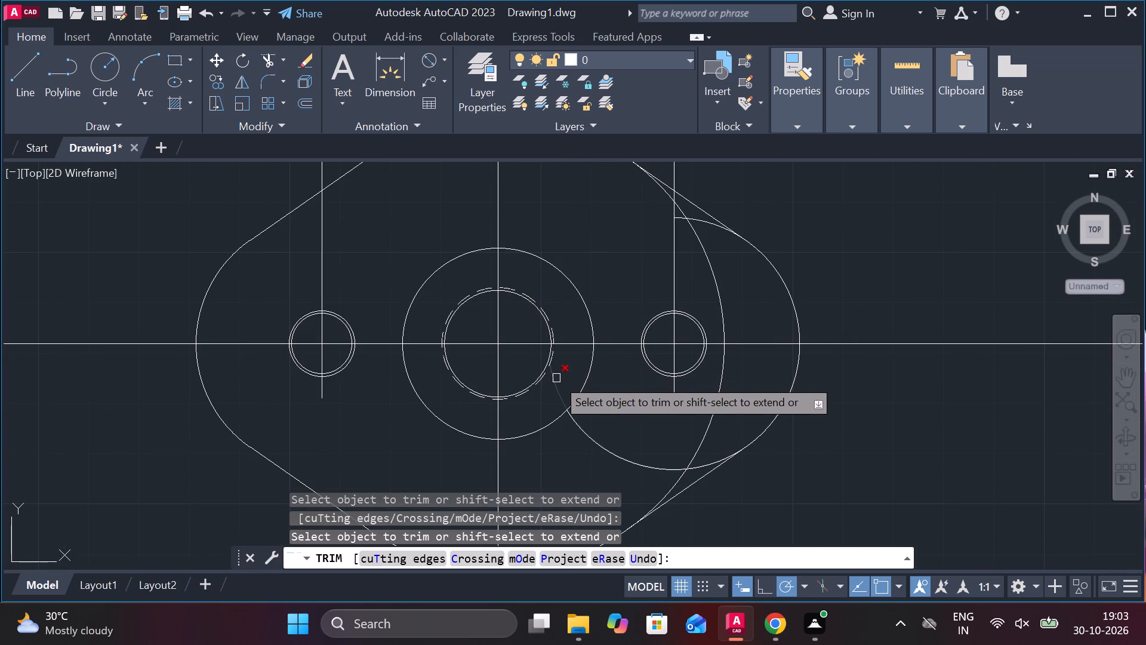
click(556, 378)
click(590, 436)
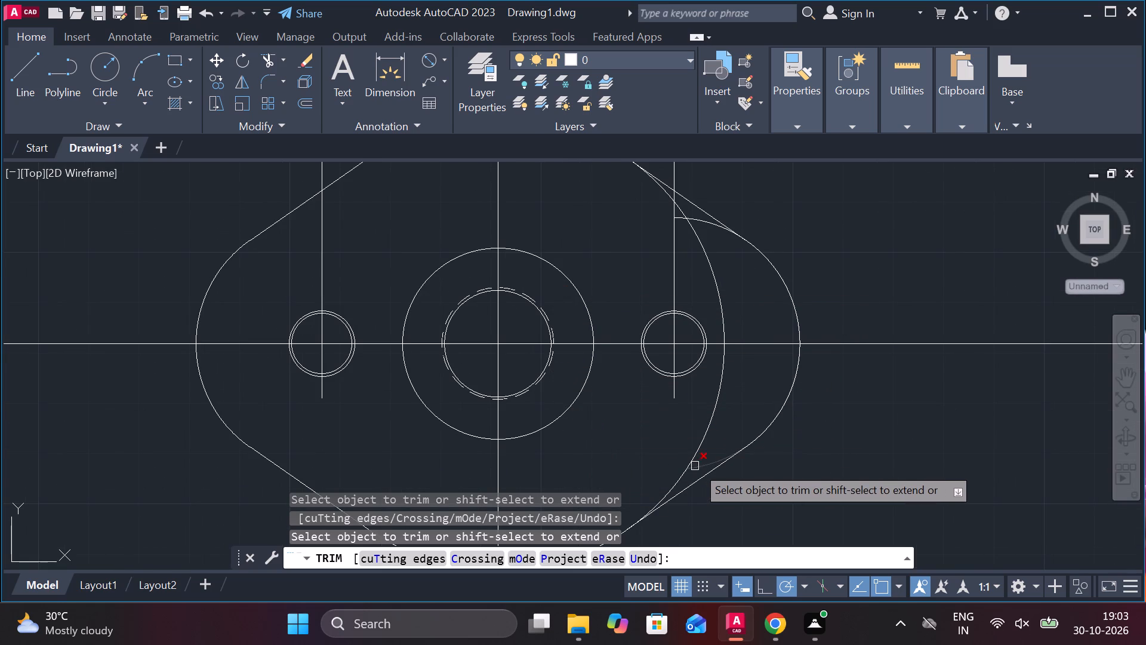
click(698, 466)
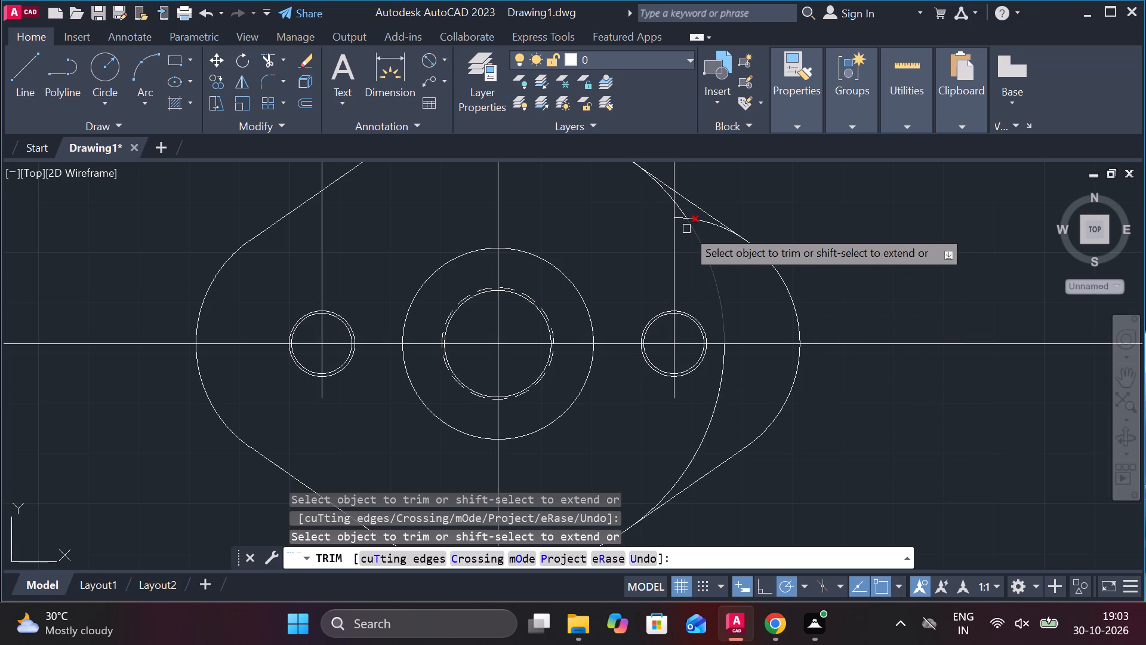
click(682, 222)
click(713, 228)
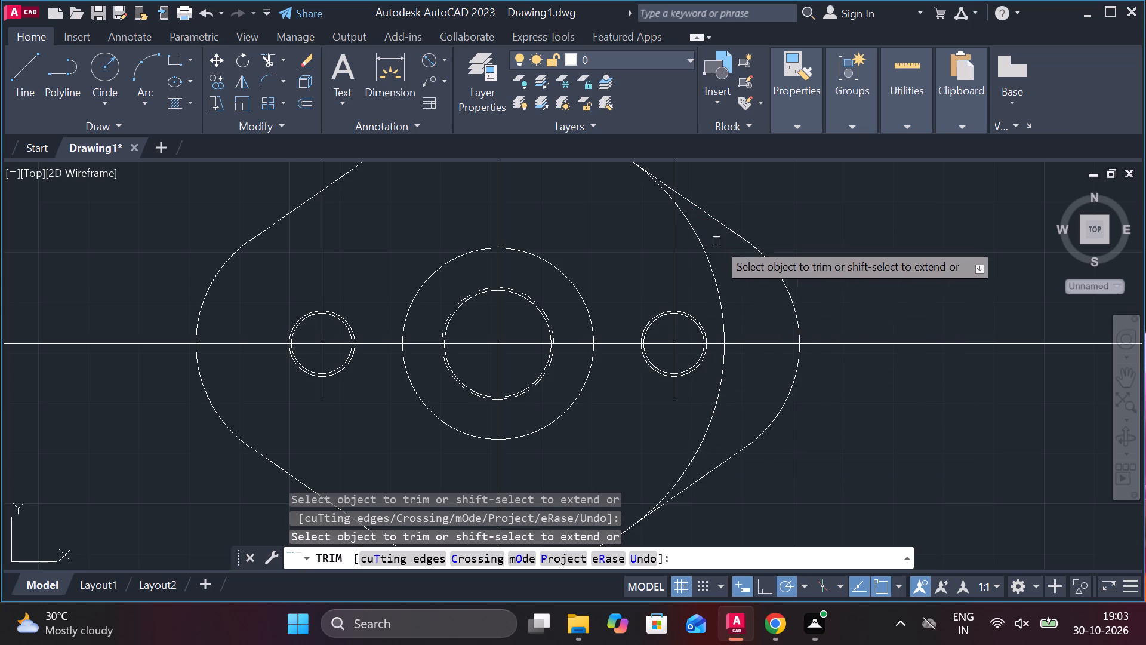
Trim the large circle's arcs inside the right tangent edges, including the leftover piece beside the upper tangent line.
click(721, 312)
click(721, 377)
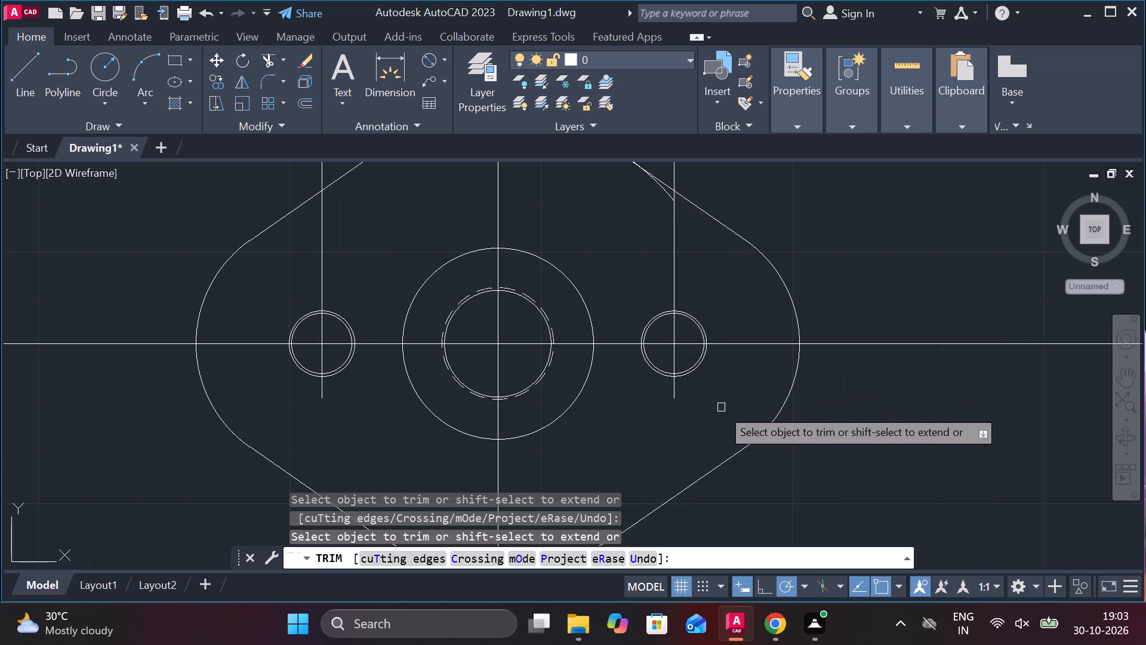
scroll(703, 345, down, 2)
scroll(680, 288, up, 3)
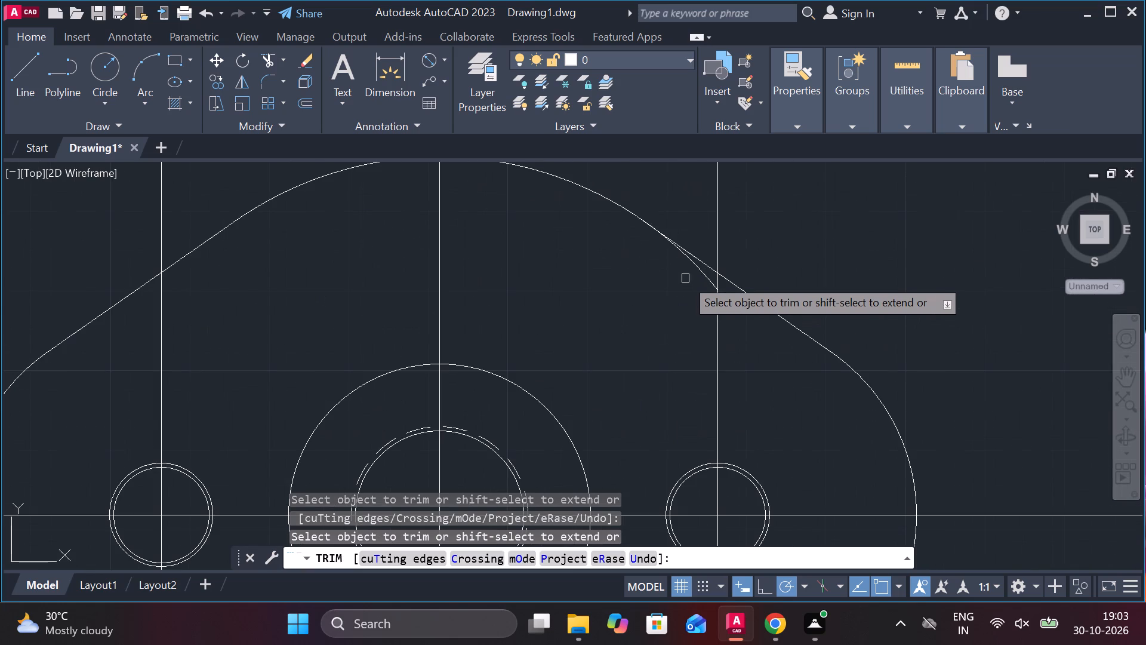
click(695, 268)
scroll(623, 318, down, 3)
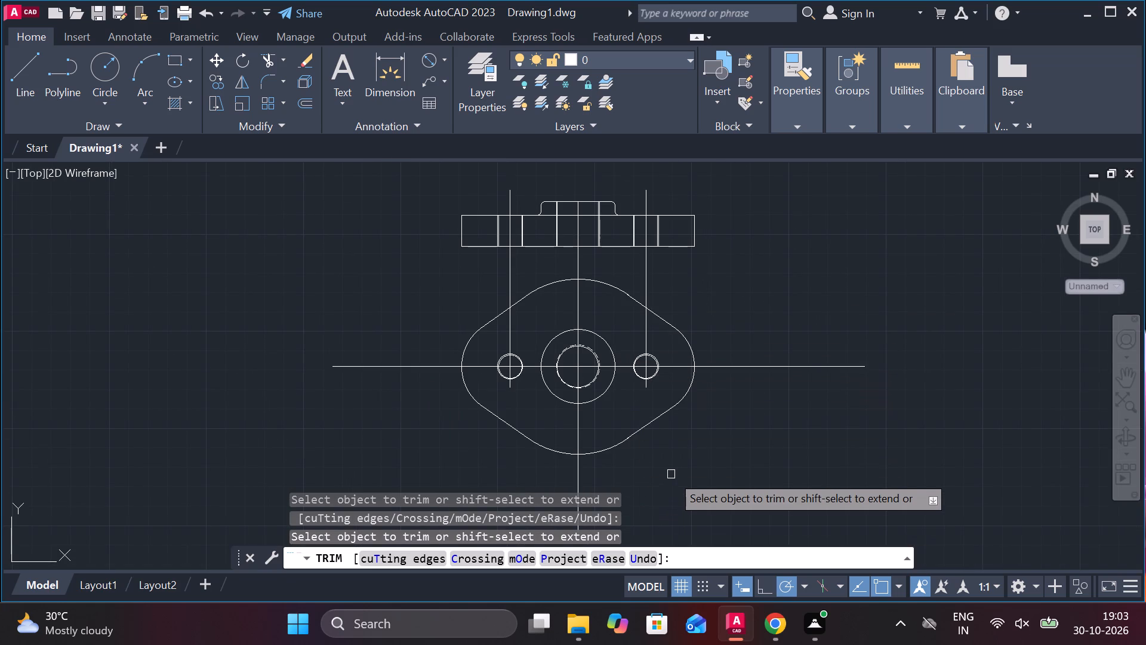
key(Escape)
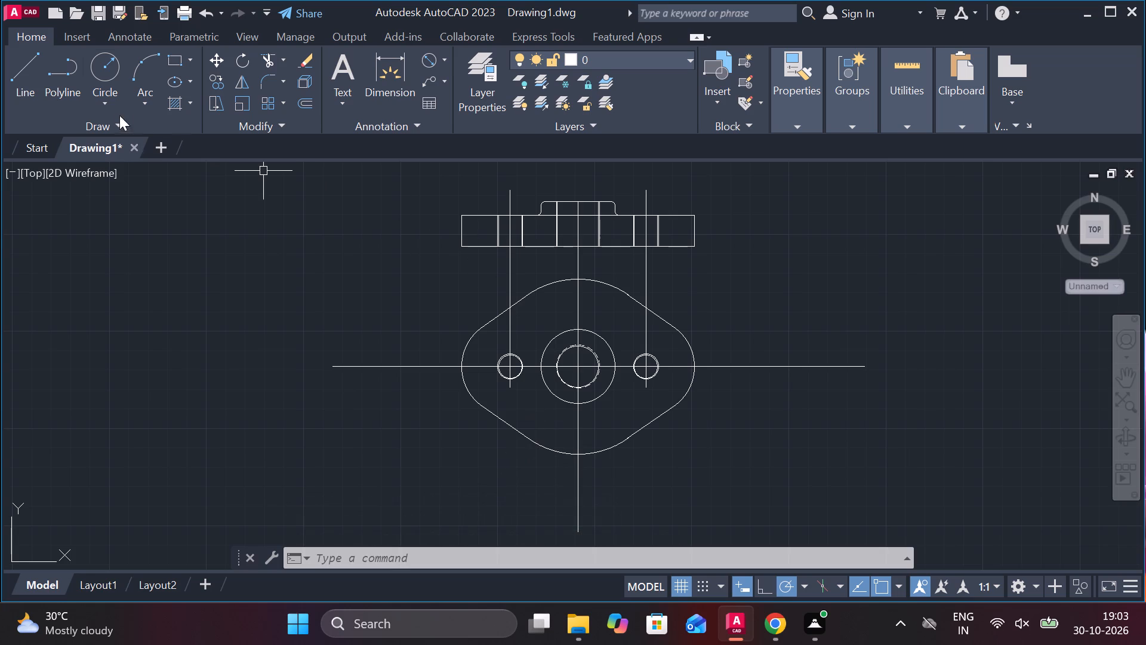
Measure the flange outline's overall height from its top to its bottom with a linear dimension preview.
click(445, 62)
click(464, 91)
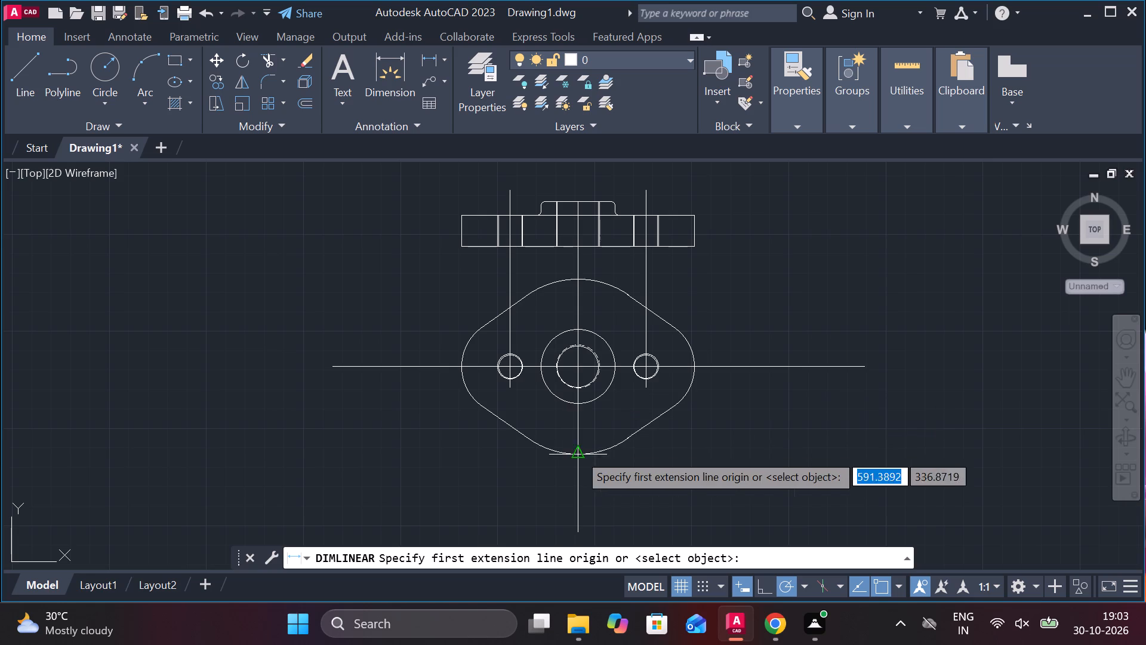
click(574, 283)
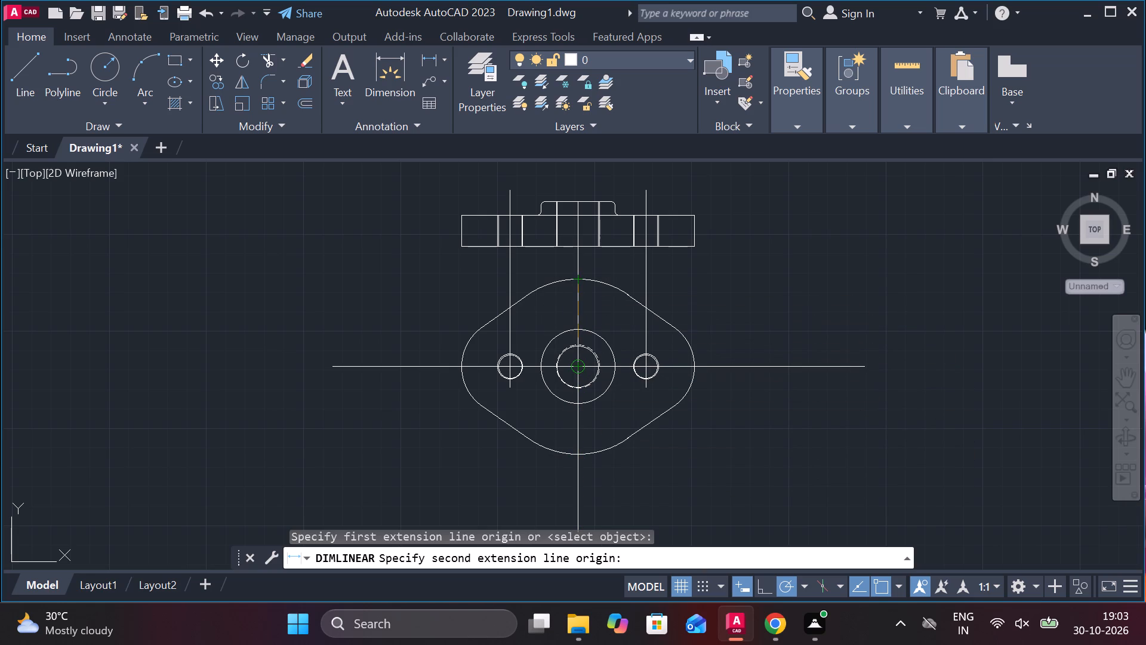
click(577, 455)
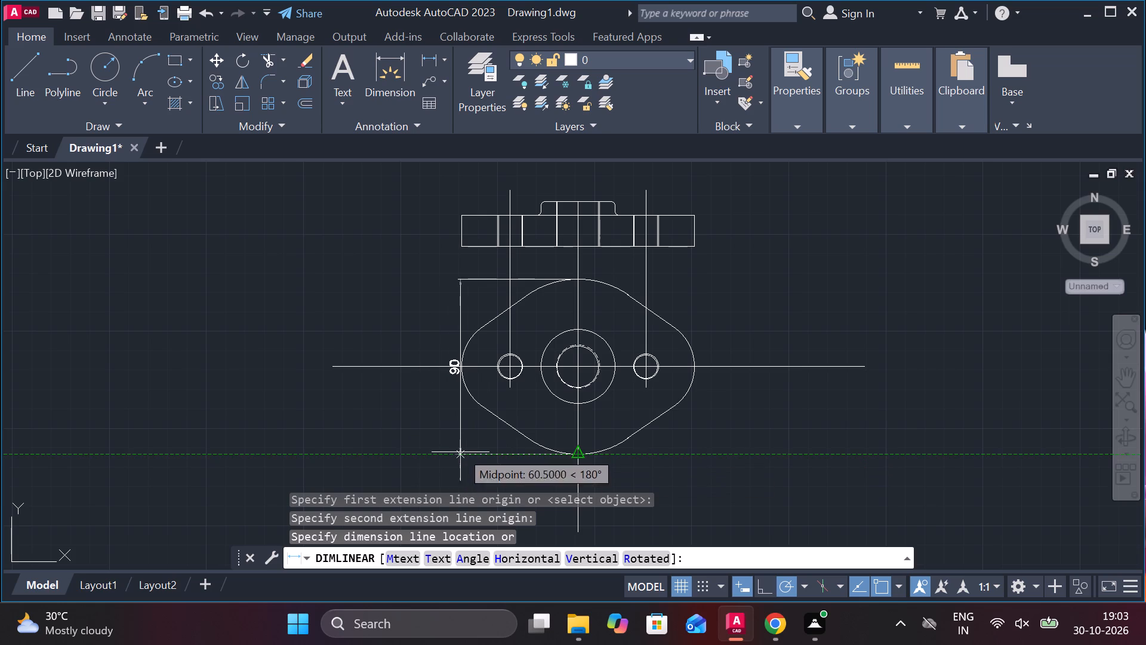
key(Escape)
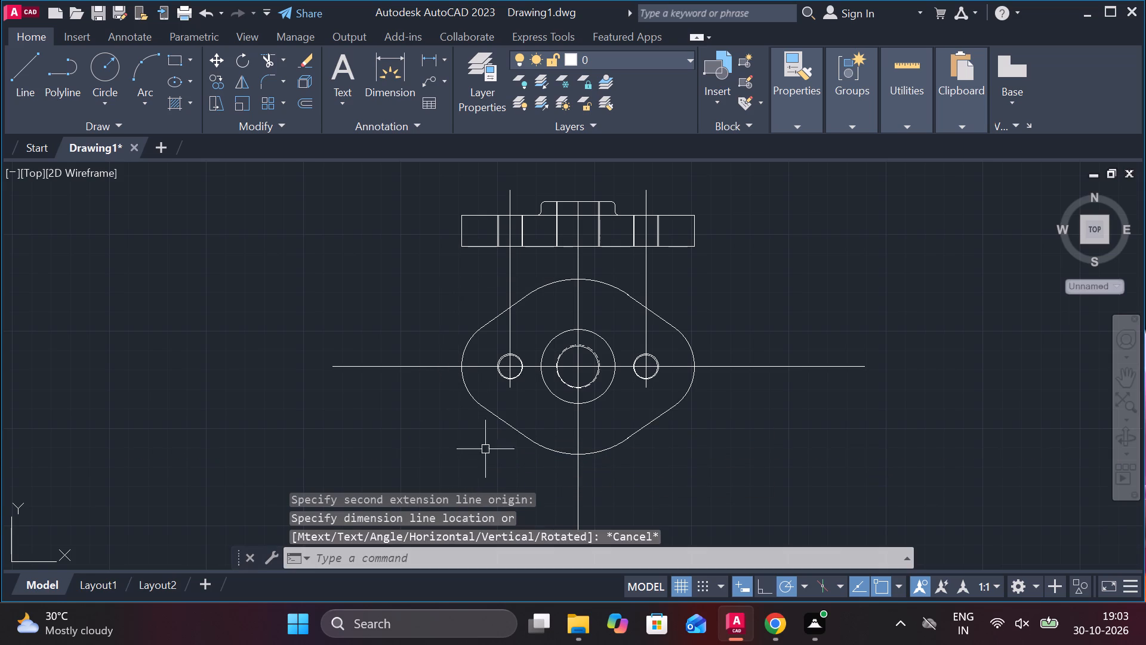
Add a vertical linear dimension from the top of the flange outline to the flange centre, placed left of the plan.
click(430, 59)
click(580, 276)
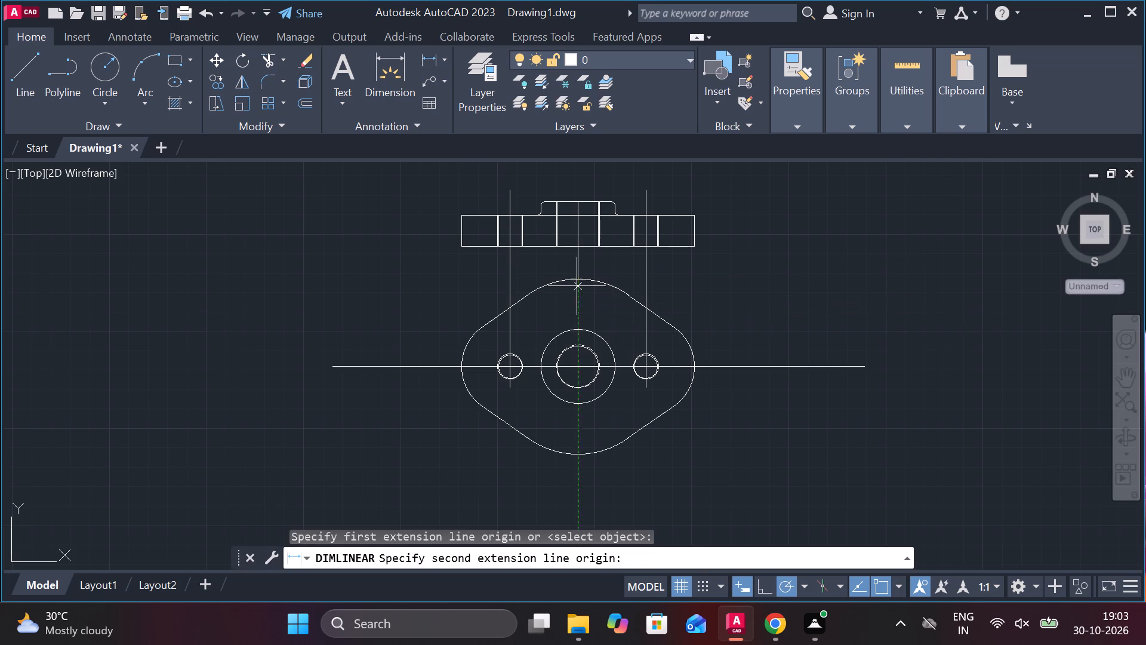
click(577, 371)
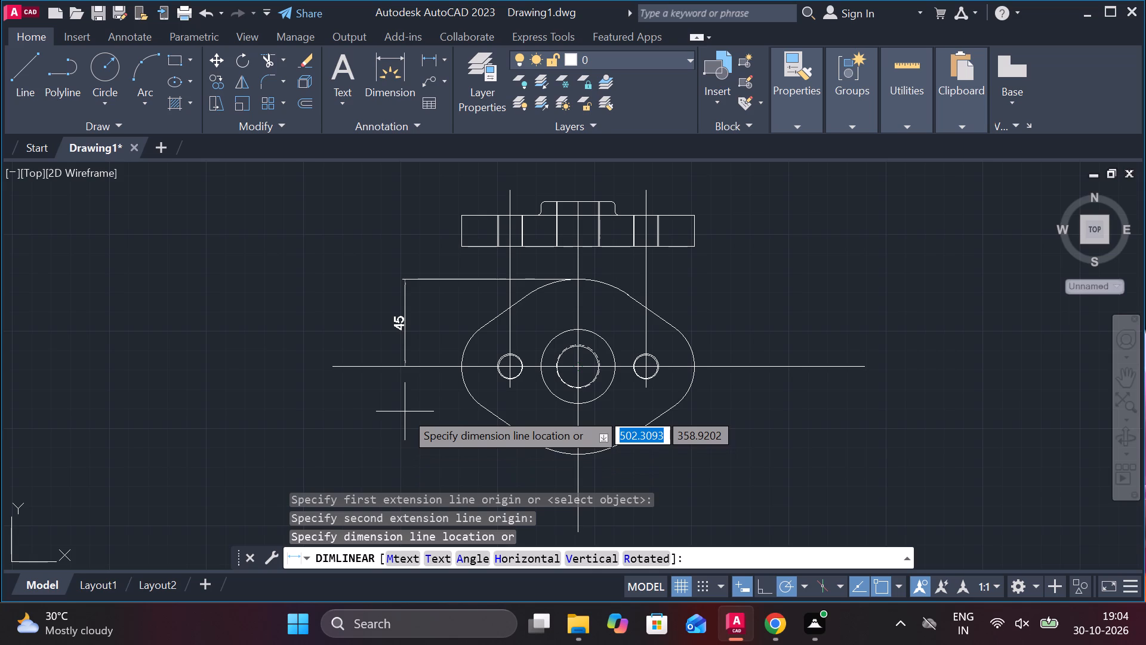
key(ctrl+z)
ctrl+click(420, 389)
Undo the vertical dimension and the outline trims on the radius 25 lobes and the large circle.
key(ctrl+z)
ctrl+click(420, 389)
key(ctrl+z)
key(ctrl+z)
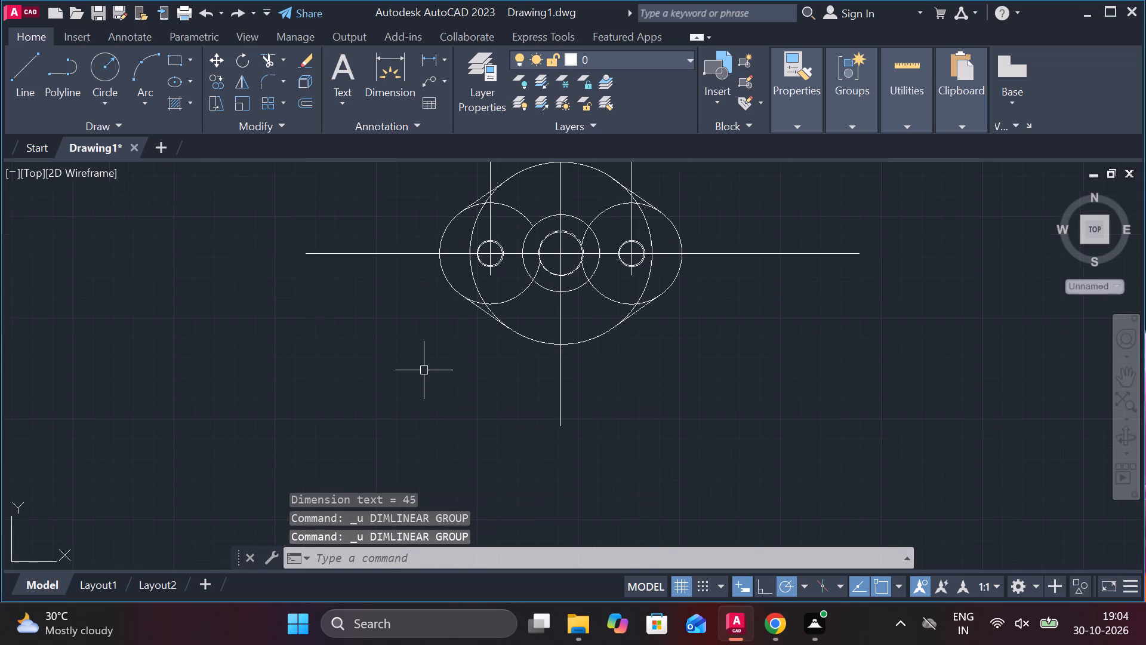
ctrl+click(424, 370)
key(ctrl+z)
ctrl+double_click(427, 370)
ctrl+drag(429, 370, 526, 345)
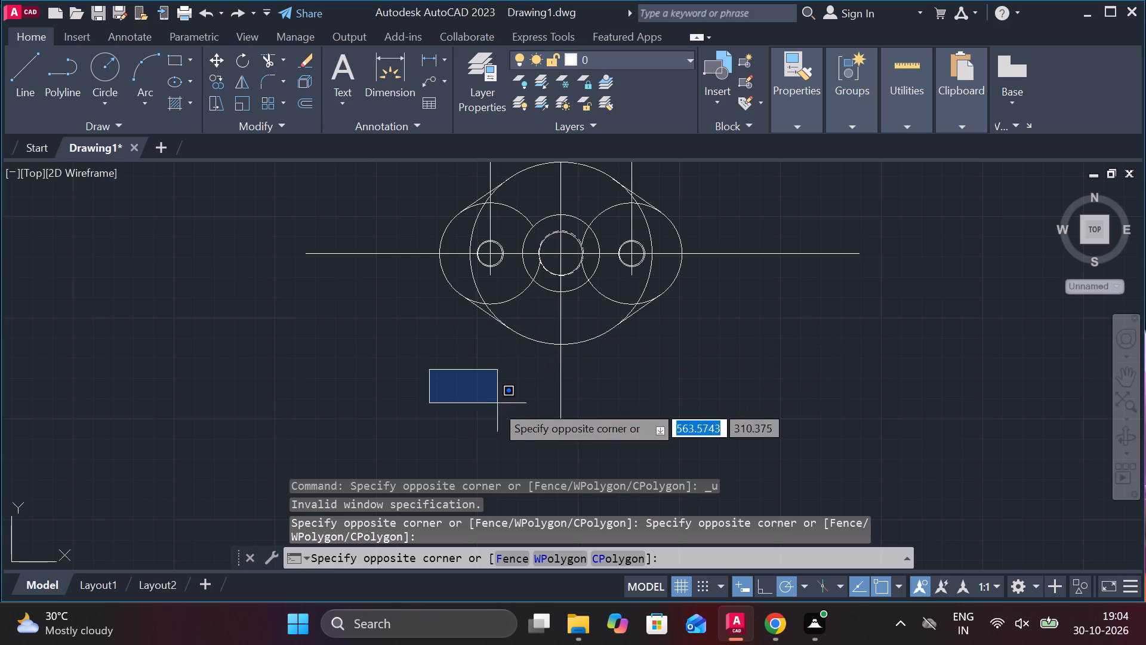
key(Escape)
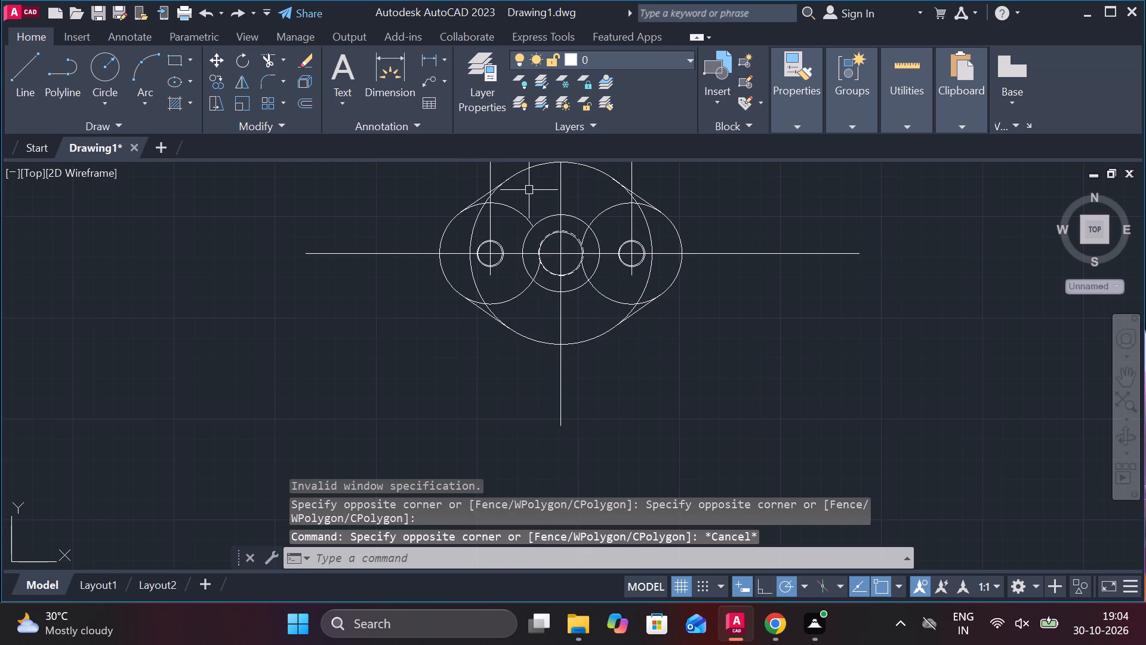
Measure the large outer circle's diameter with a diameter dimension preview.
scroll(529, 190, up, 2)
scroll(529, 190, down, 1)
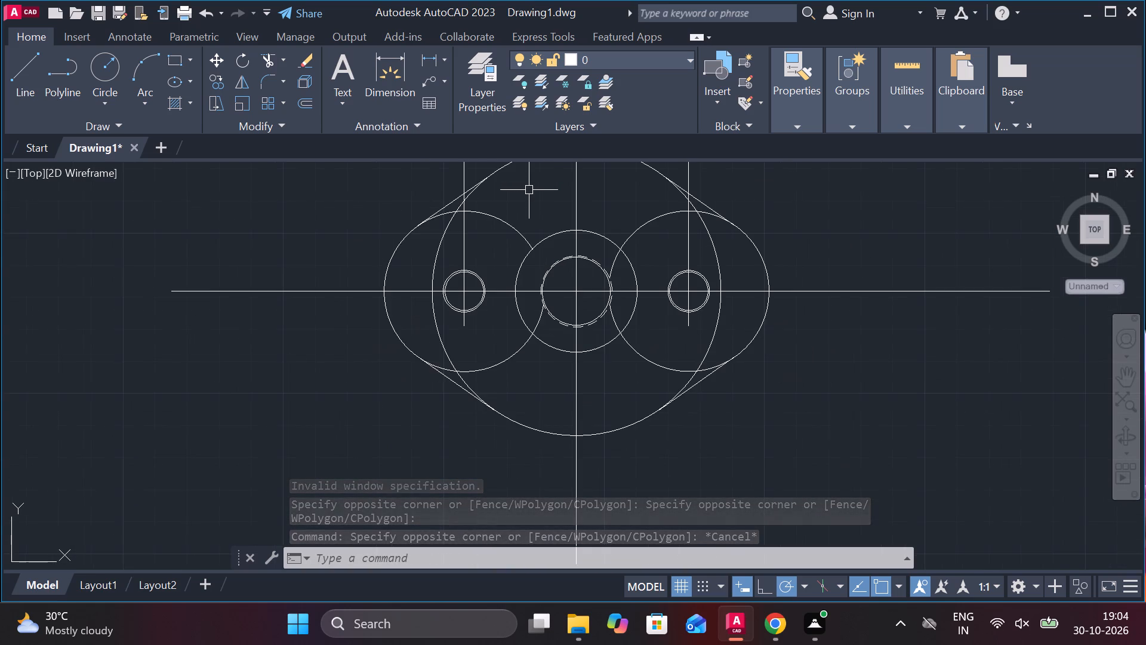
click(446, 59)
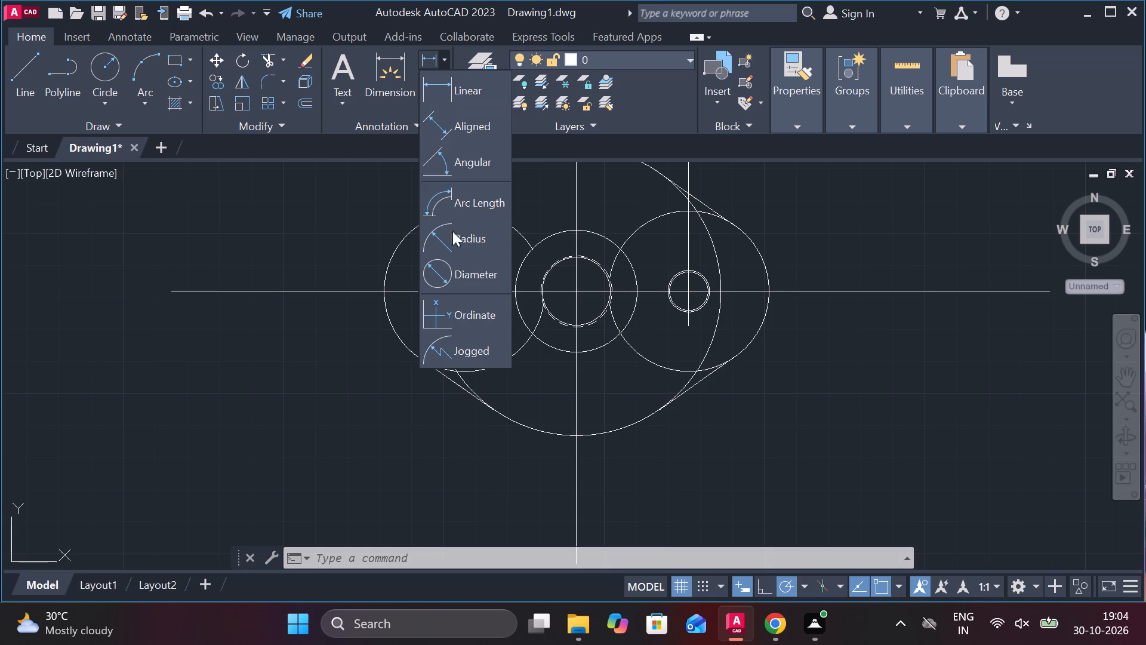
click(461, 273)
click(432, 324)
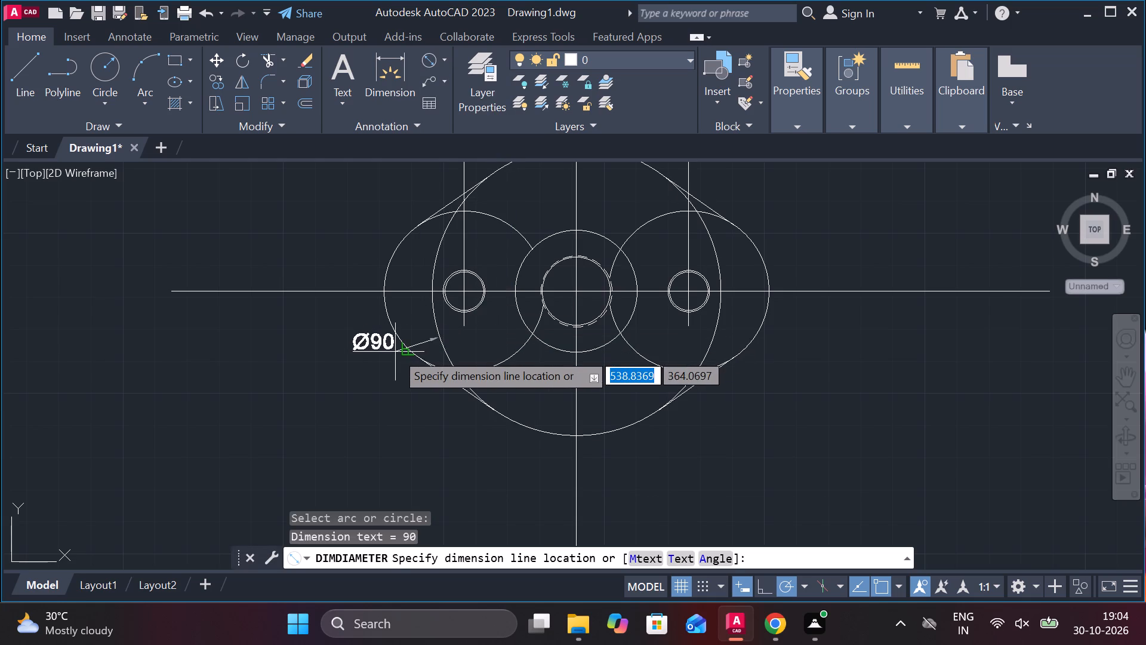
key(Escape)
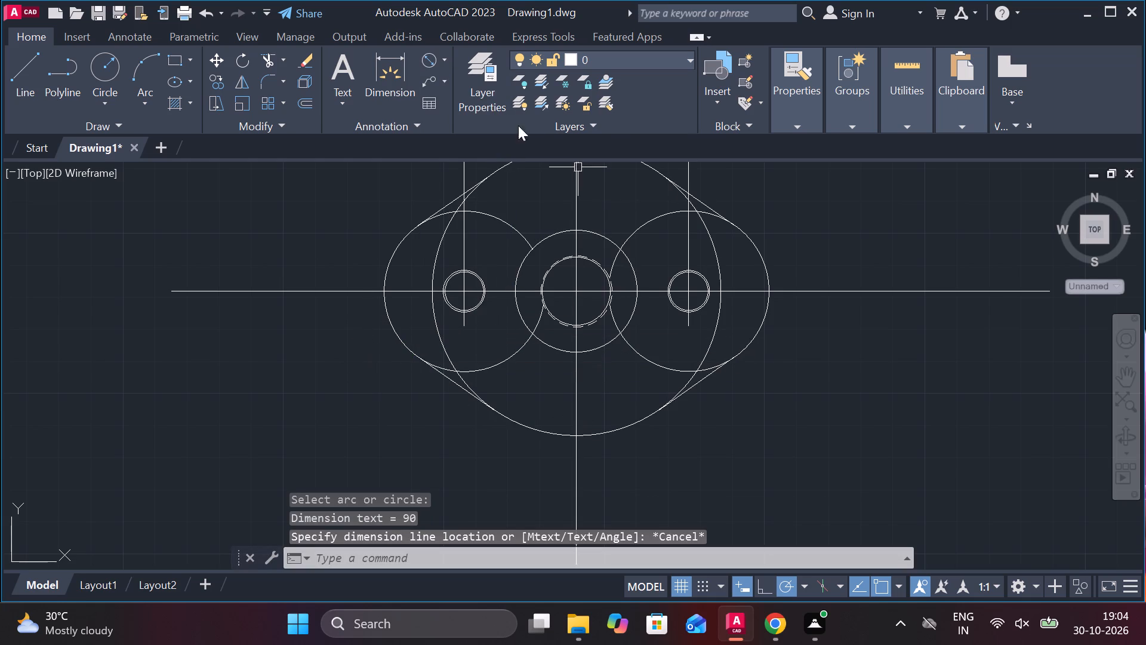
Erase the large outer circle and the four tangent lines joining it to the radius 25 lobes.
click(541, 433)
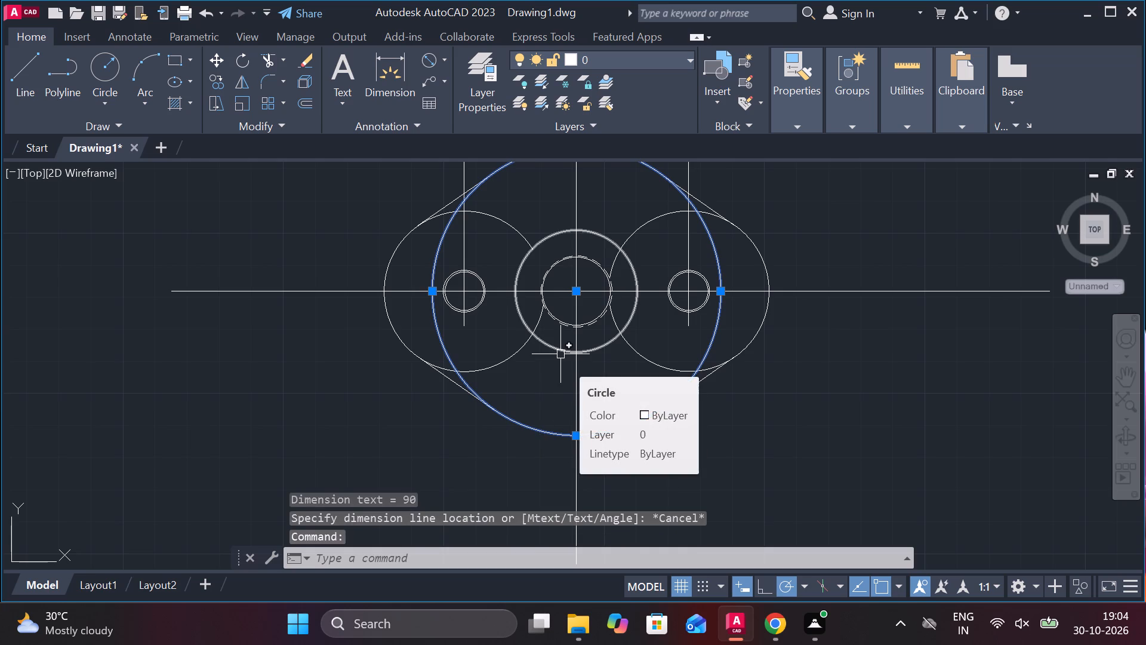
key(Delete)
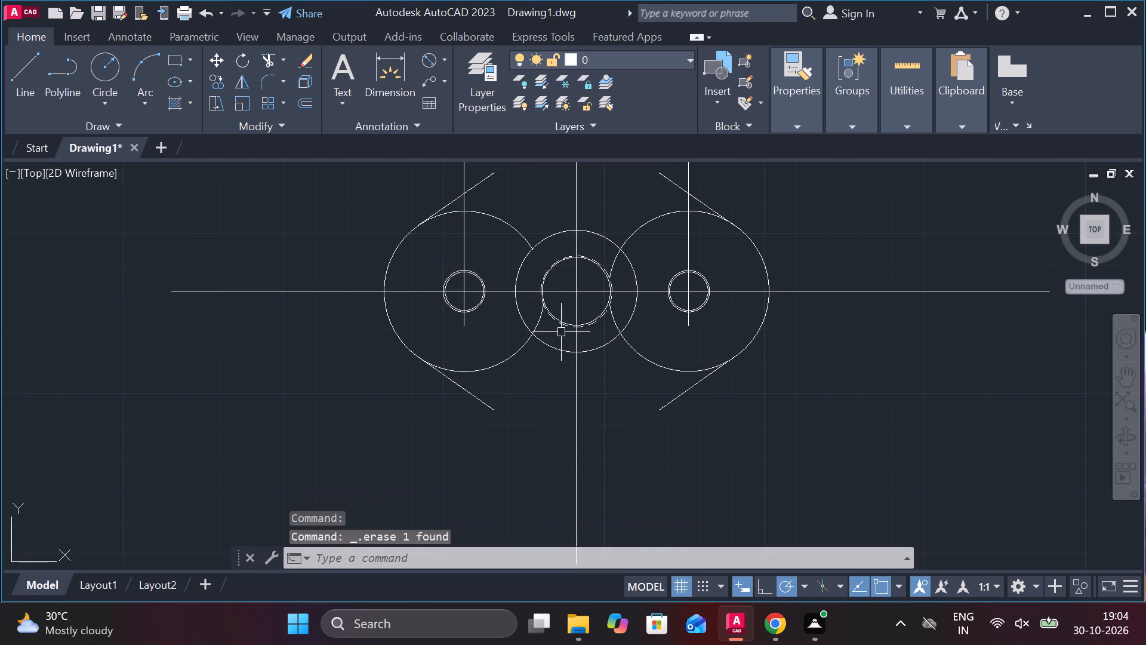
click(479, 187)
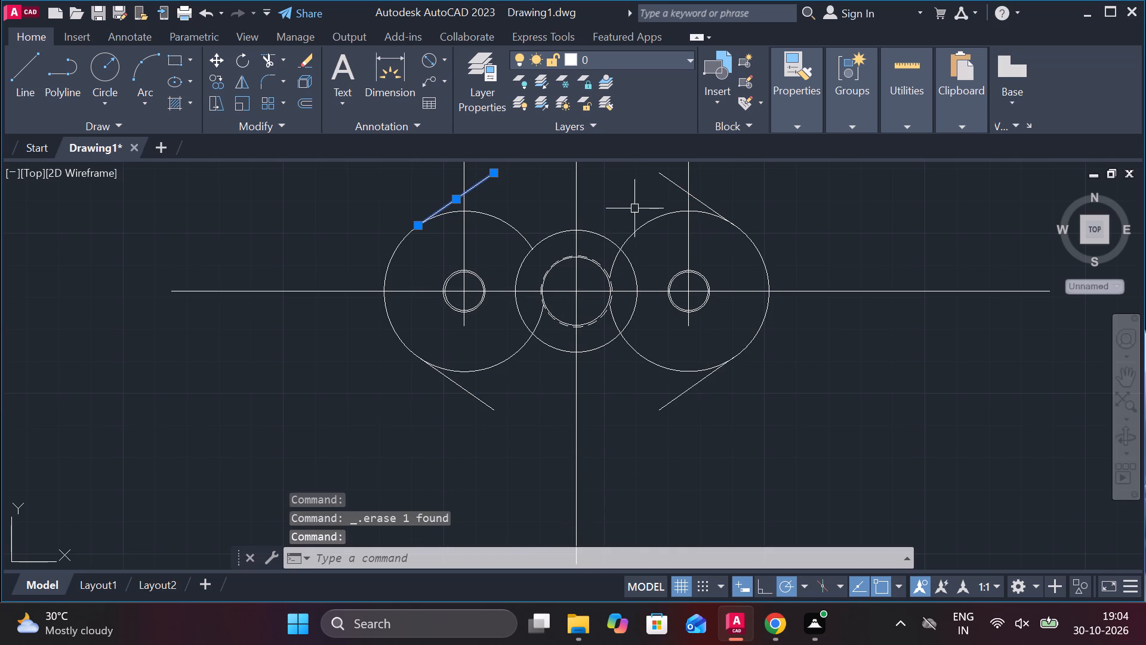
click(671, 177)
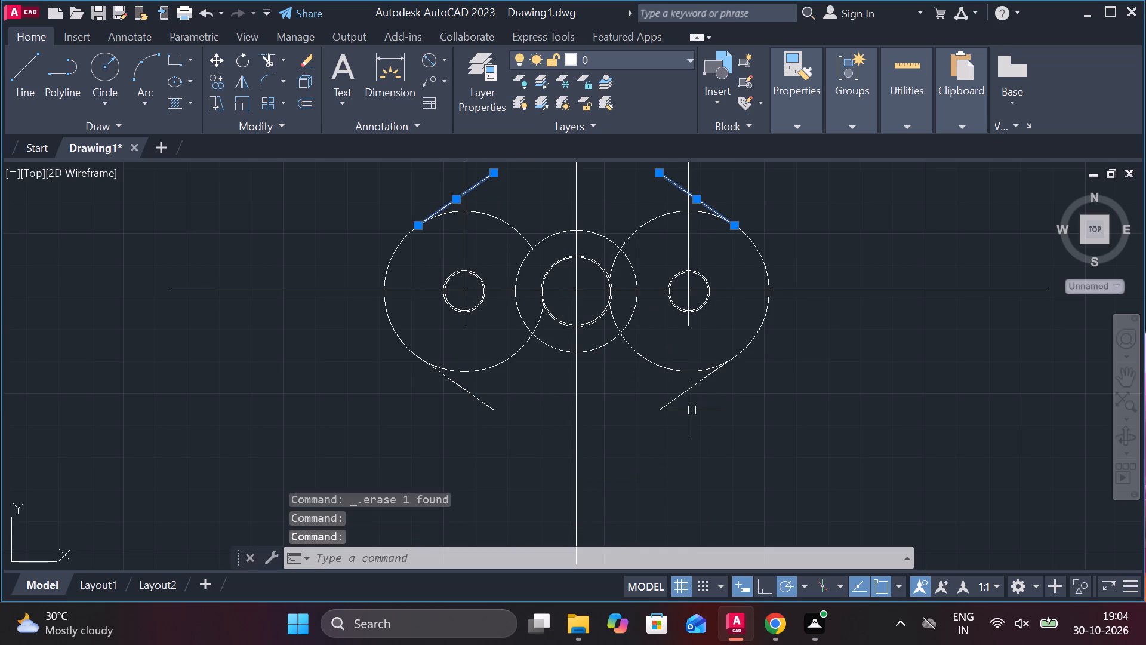
click(686, 395)
click(480, 403)
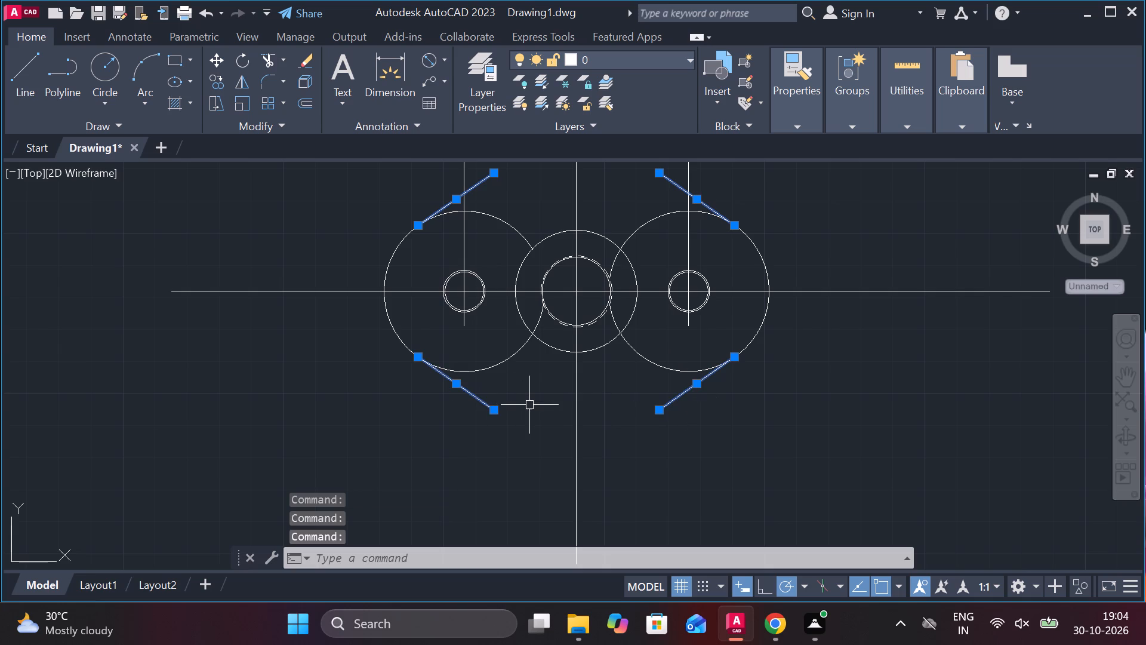
key(Delete)
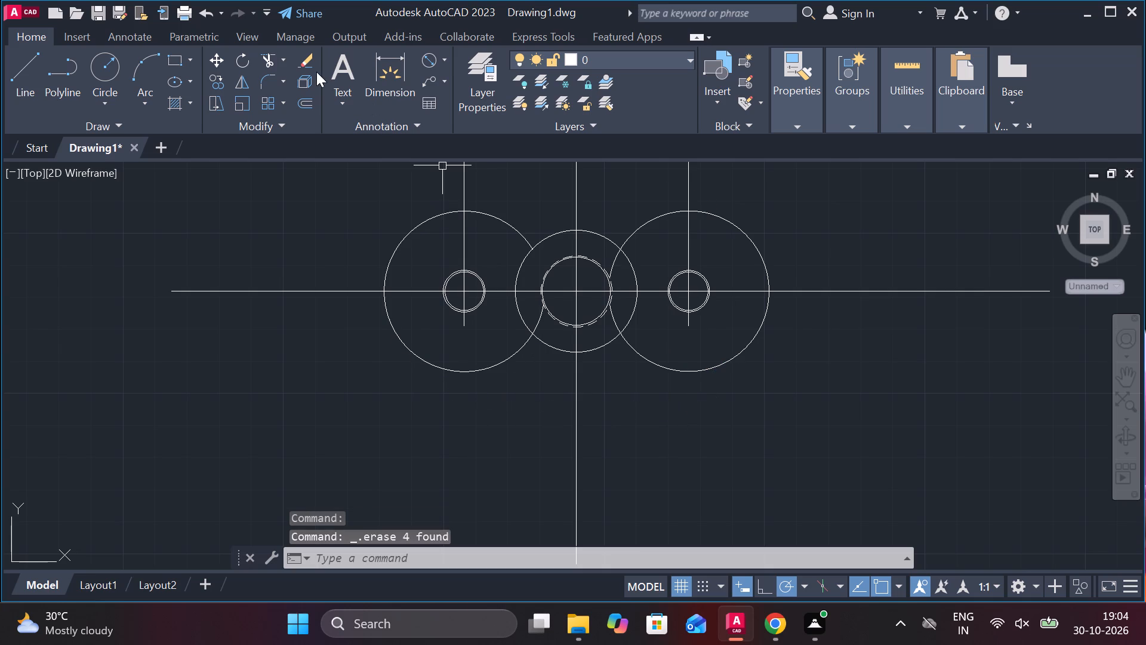
Draw a 45 diameter circle centred on the flange's central bore.
click(118, 106)
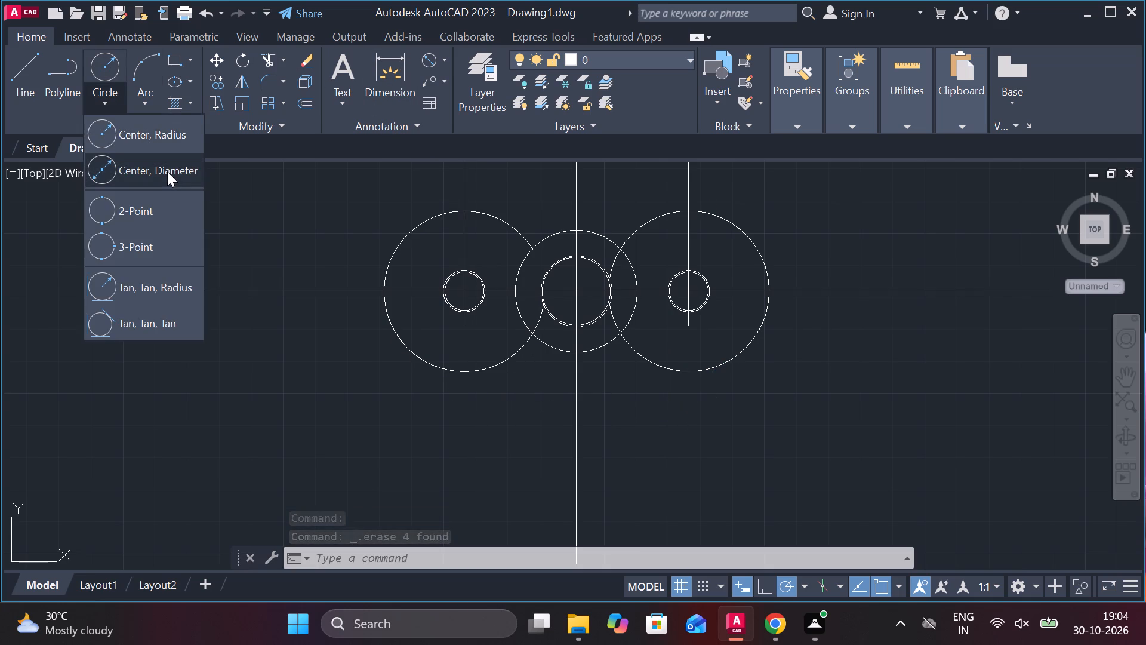
click(167, 171)
click(573, 291)
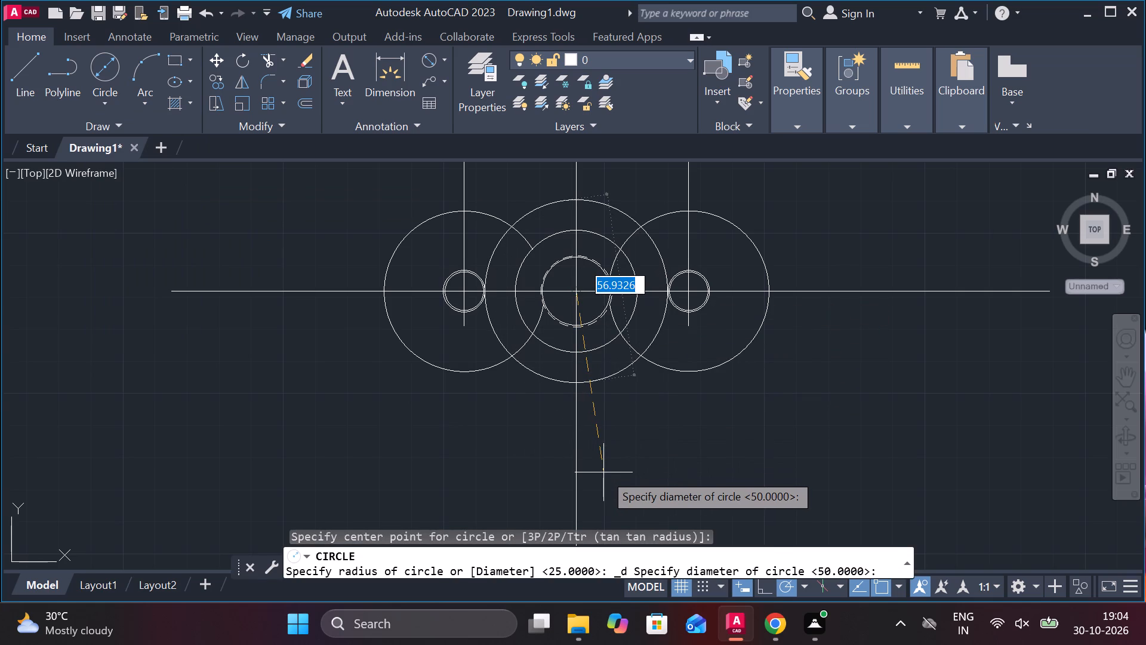
text(45)
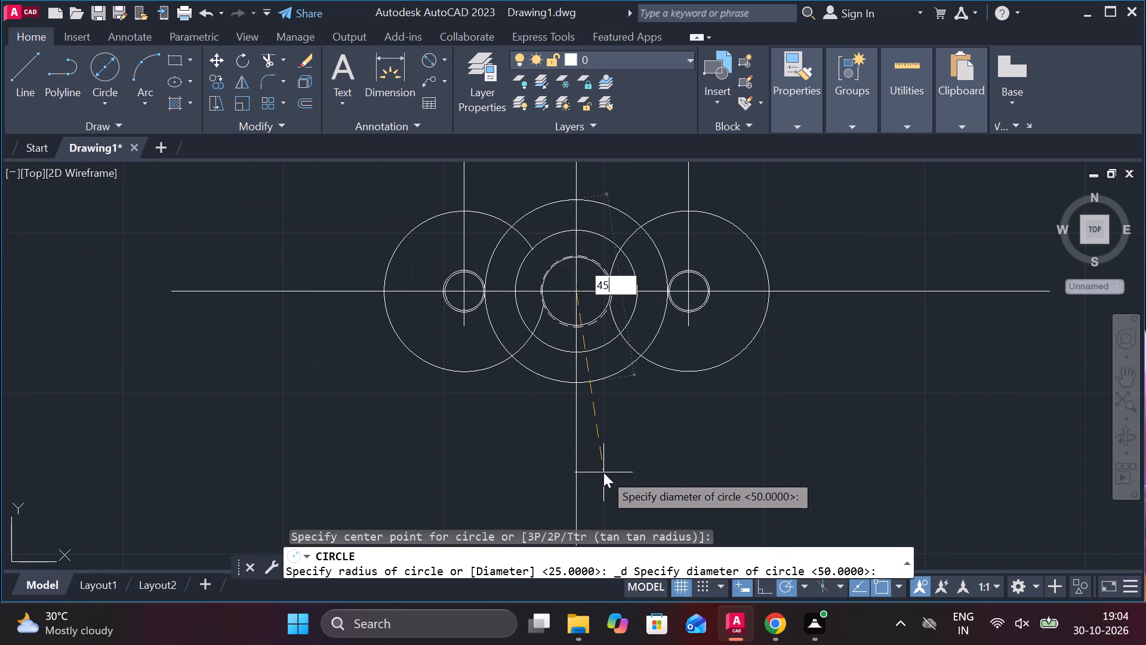
key(Return)
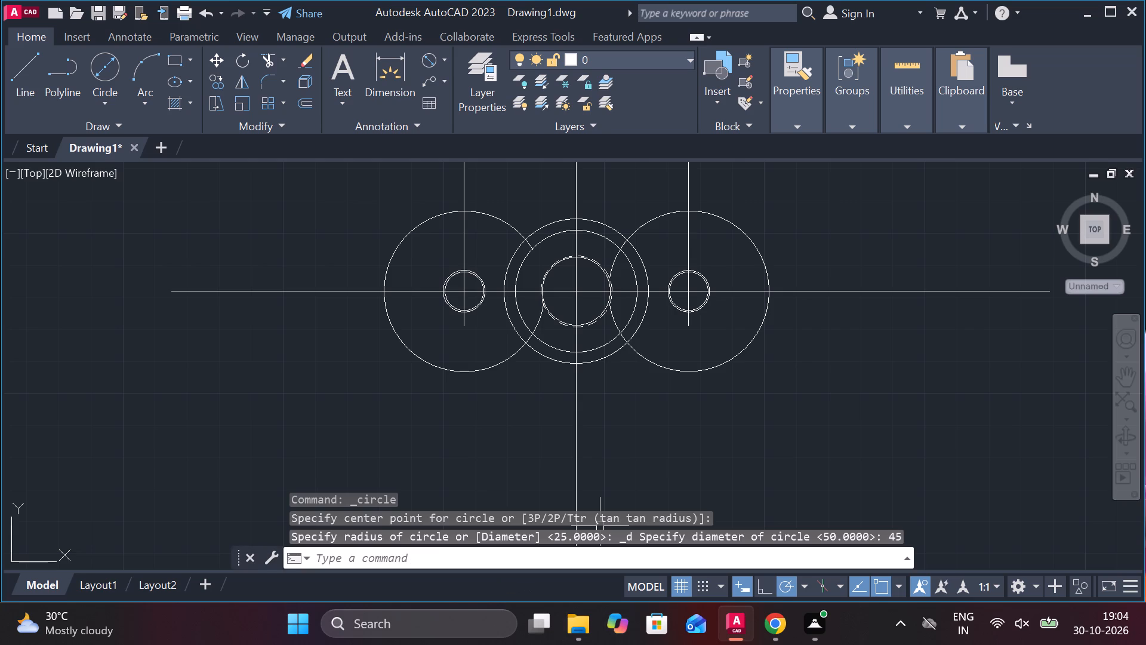
scroll(455, 380, down, 1)
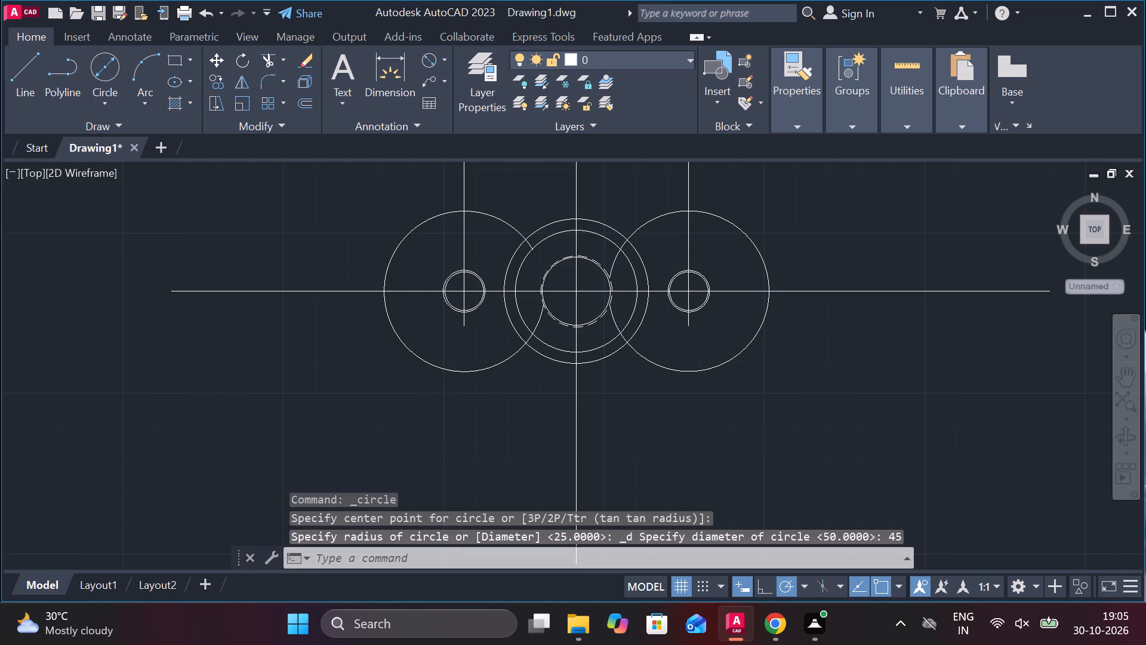
Erase the 45 diameter circle centred on the flange's central bore.
scroll(455, 380, down, 1)
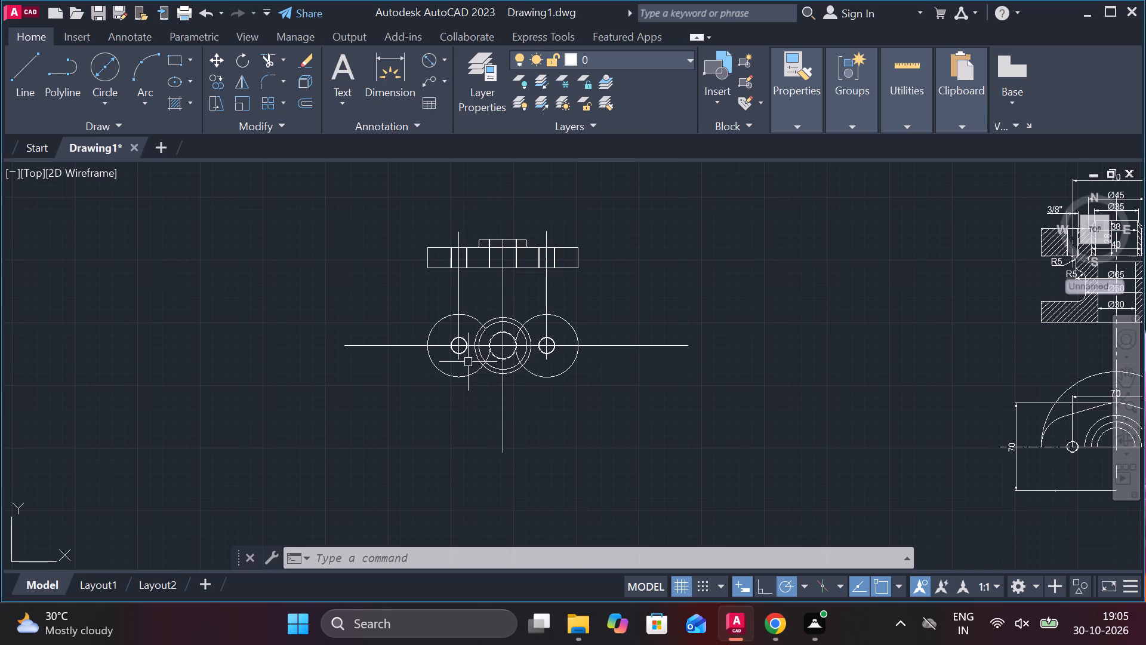
scroll(497, 363, up, 4)
scroll(497, 363, down, 2)
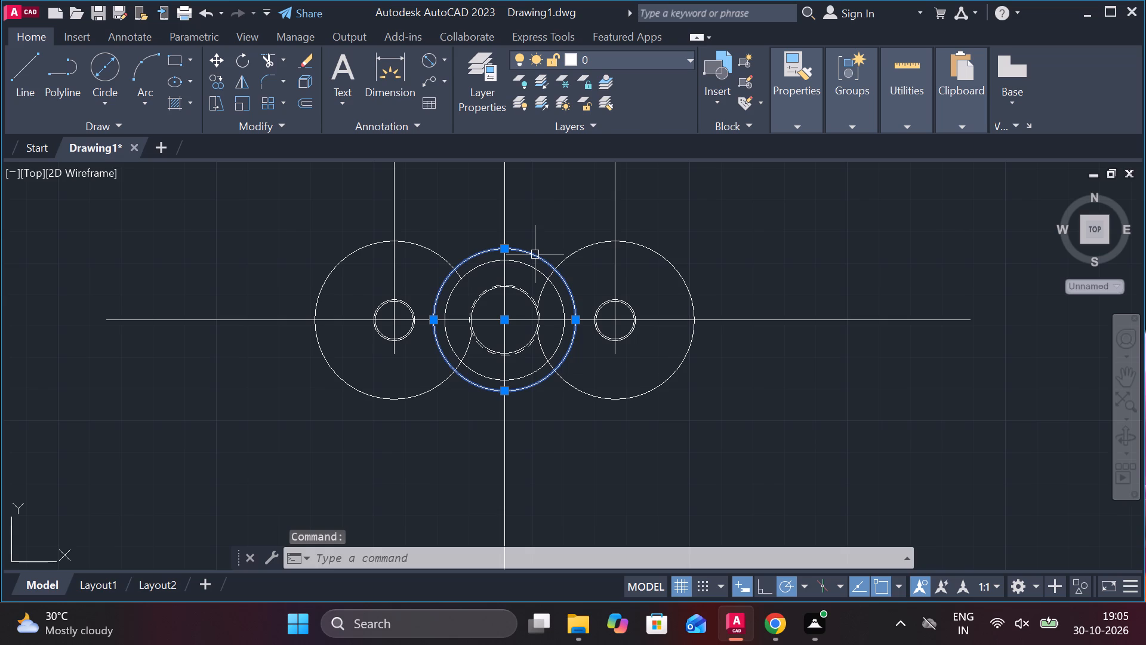
key(Delete)
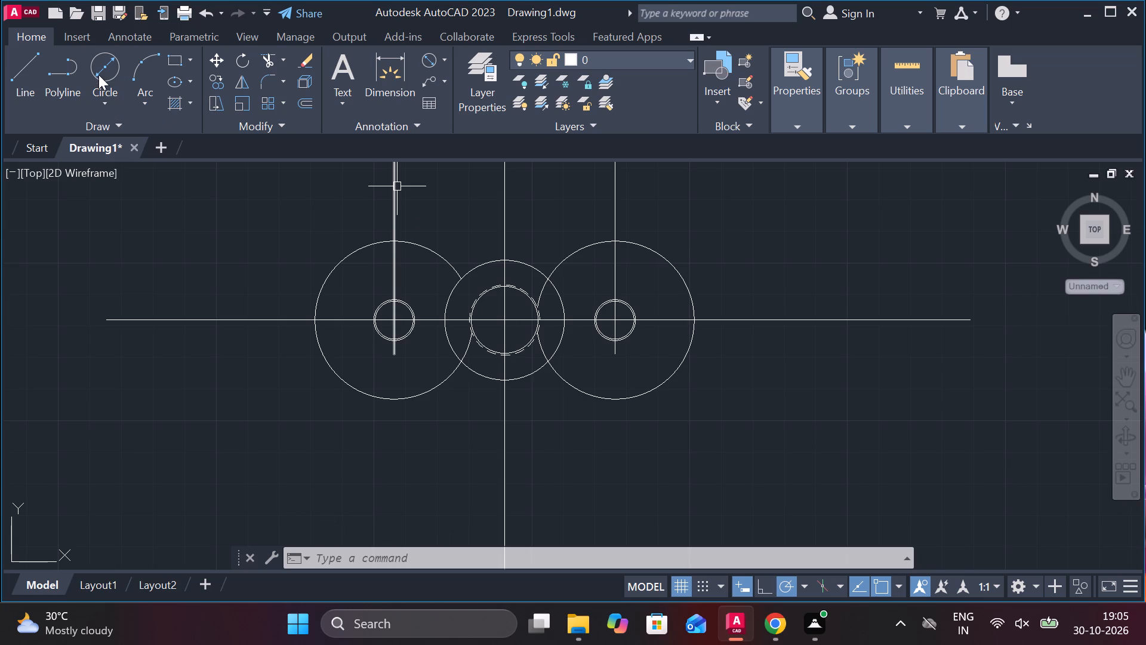
Draw a radius 45 circle centred on the flange's central bore.
click(104, 98)
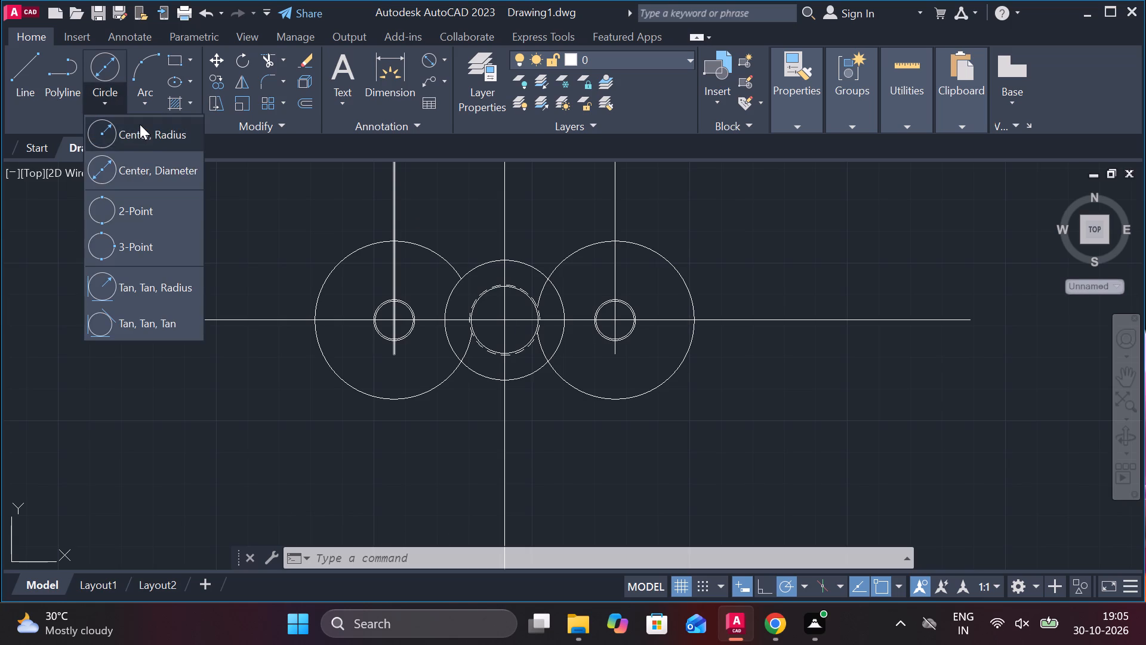
click(140, 124)
click(503, 325)
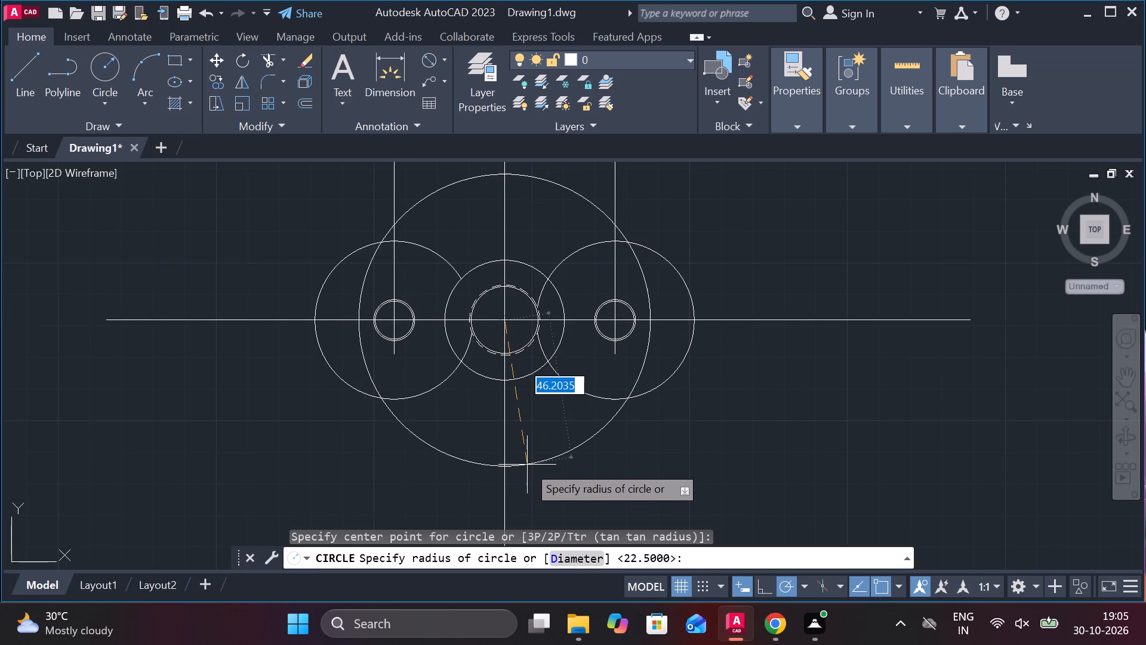
text(45)
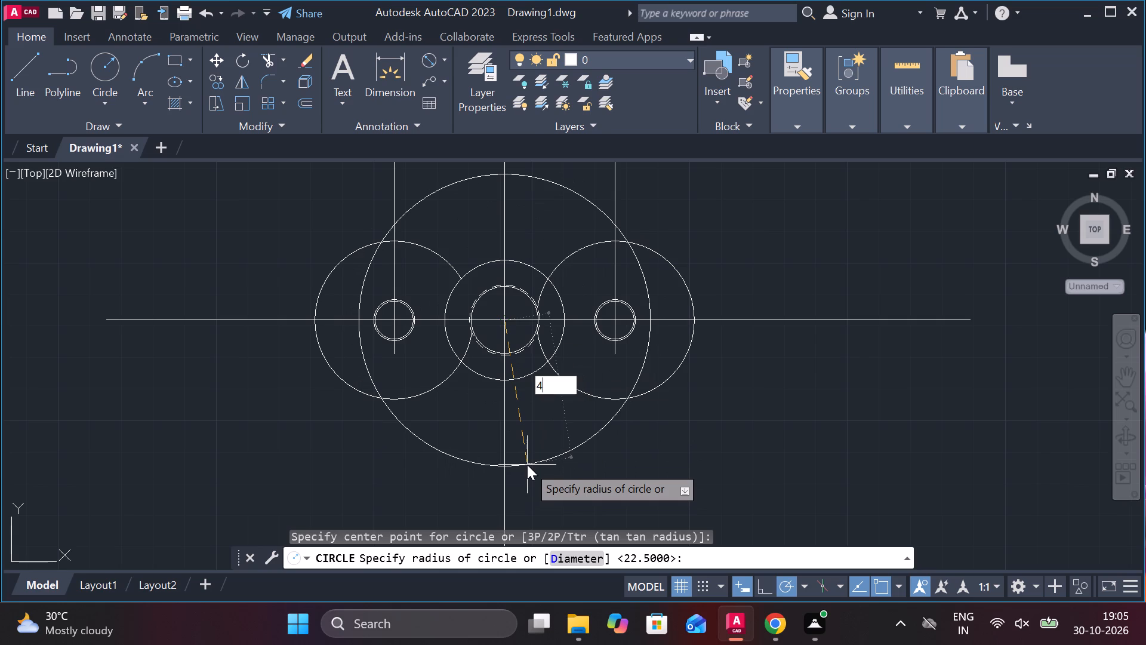
key(Return)
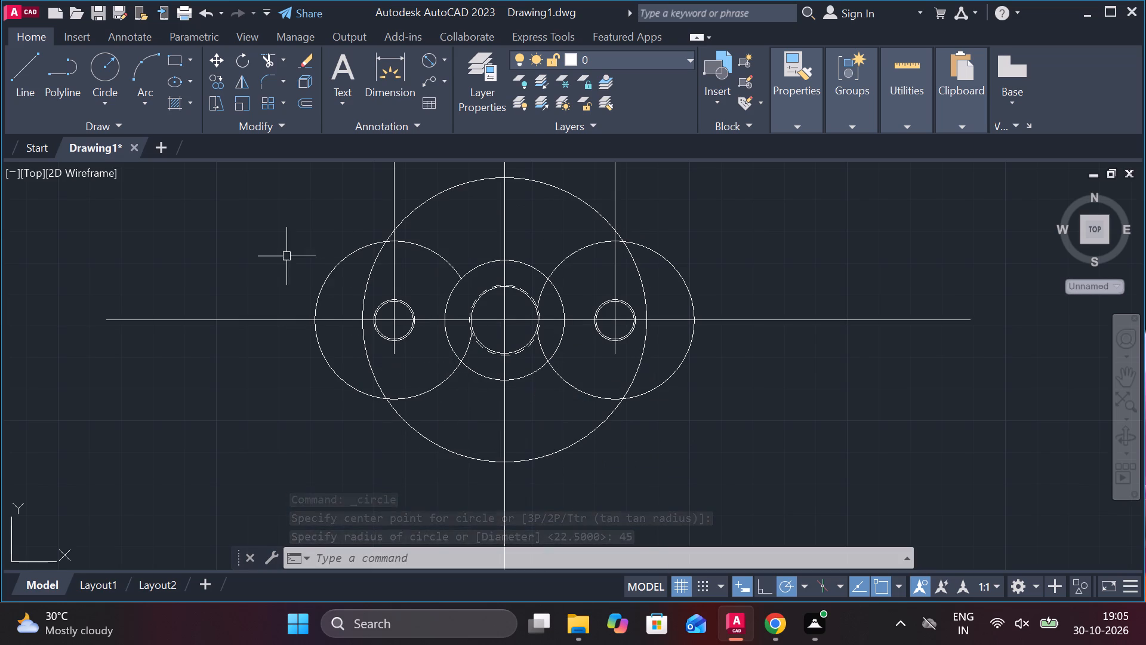
Draw a line tangent to the upper side of the left radius 25 lobe and the radius 45 circle.
click(30, 78)
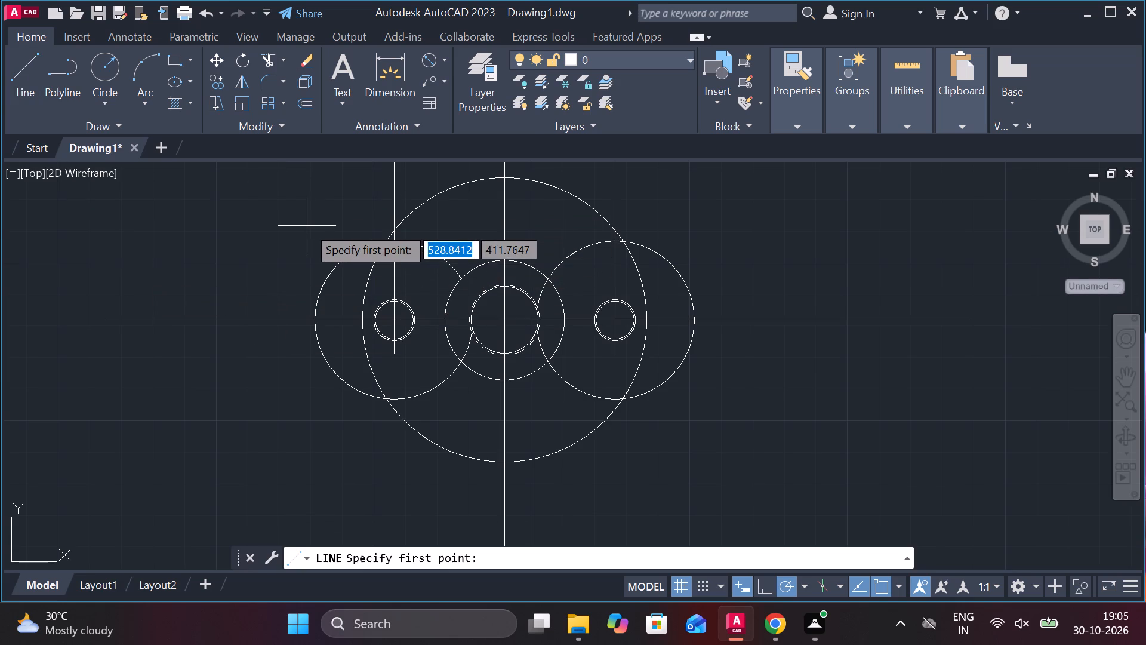
key(Escape)
key(l)
key(Return)
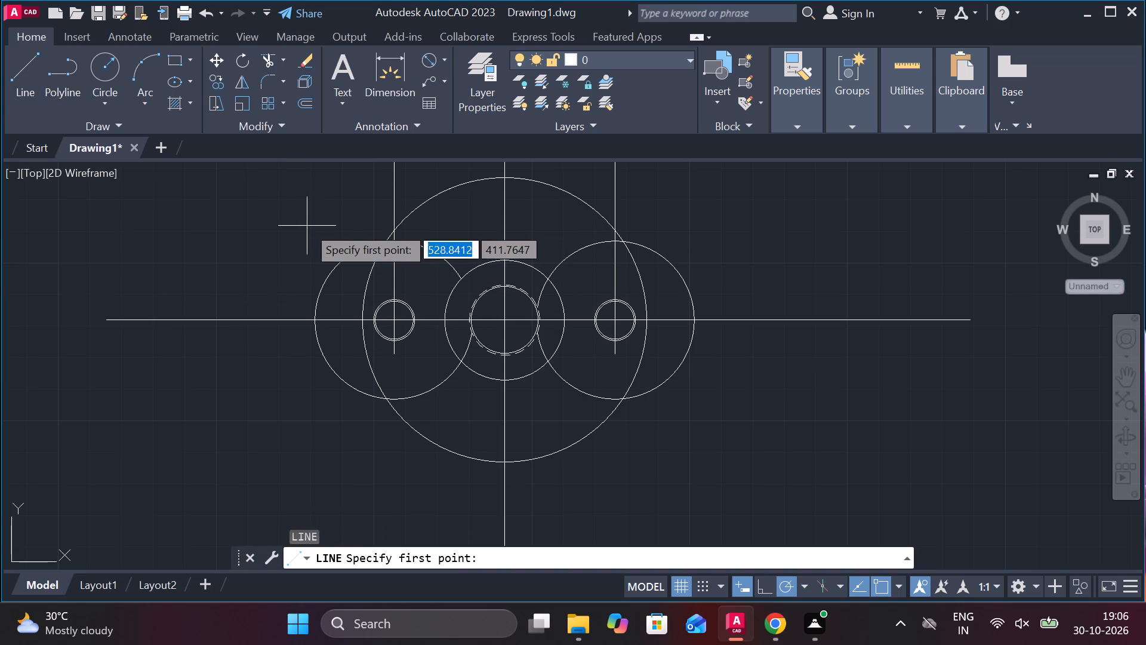
text(ta)
key(n)
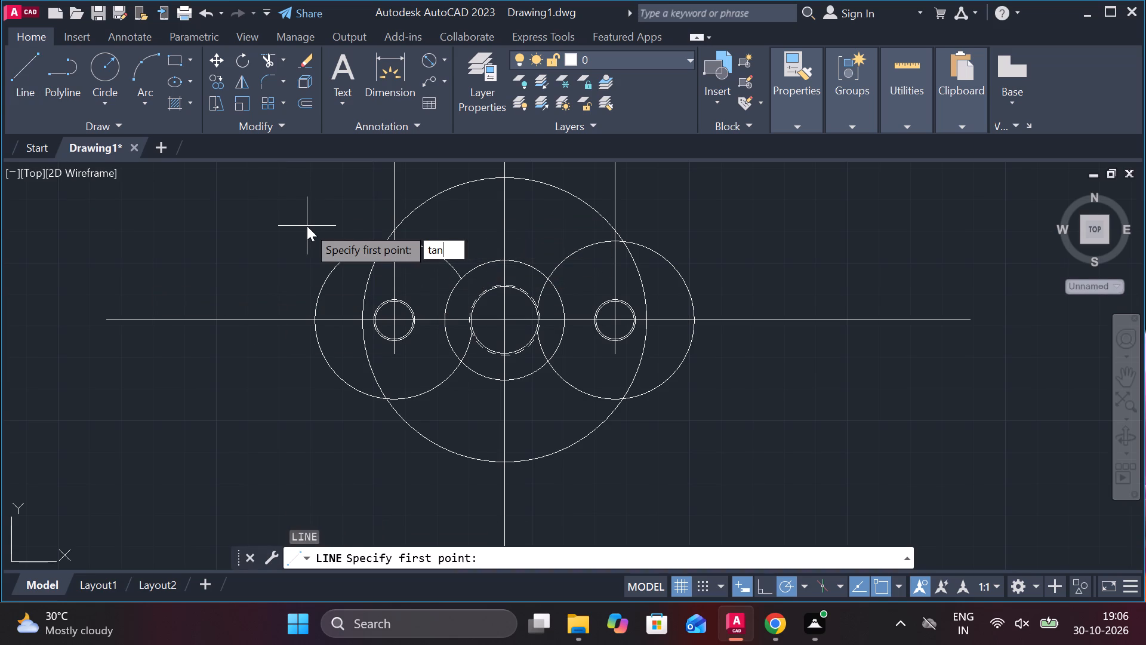
key(Return)
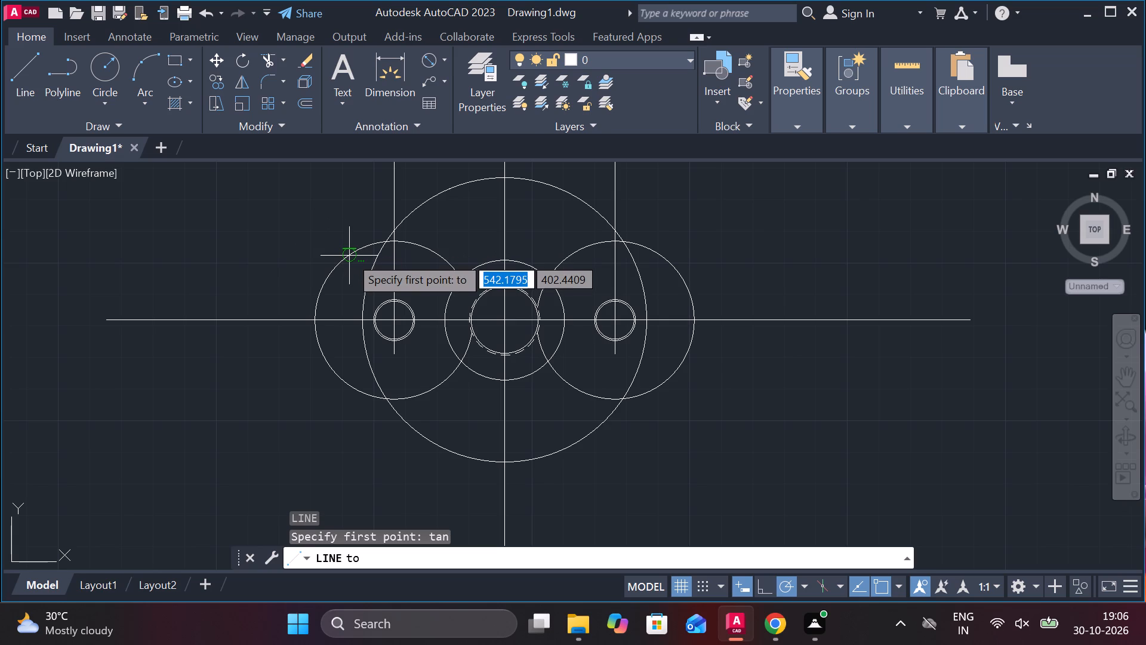
click(360, 249)
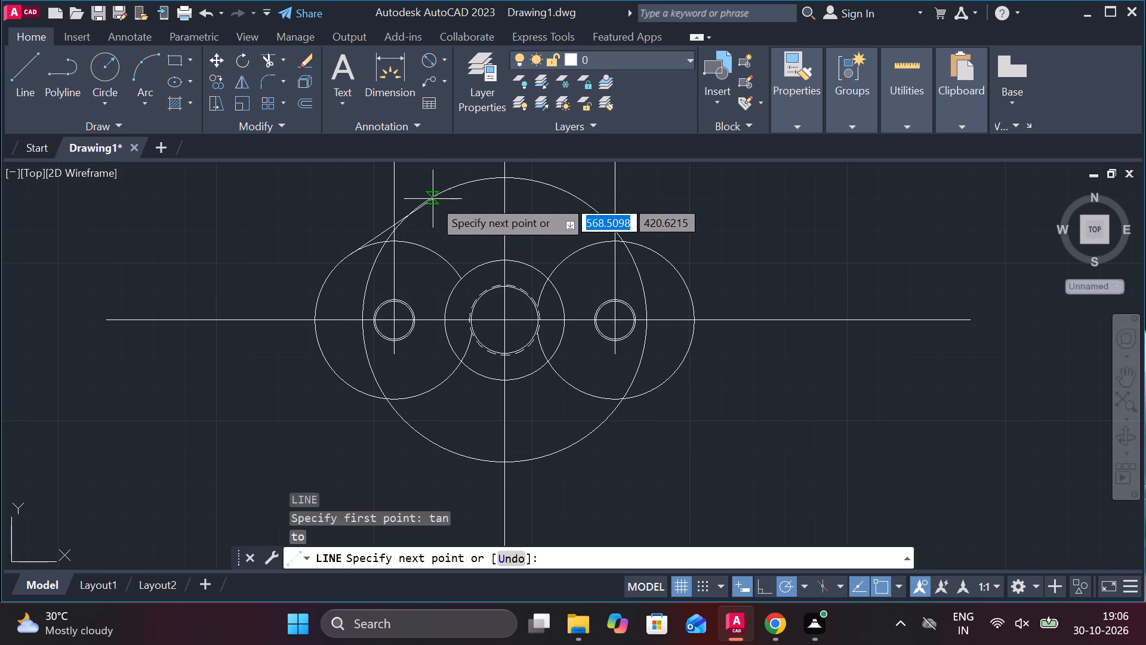
scroll(410, 211, up, 2)
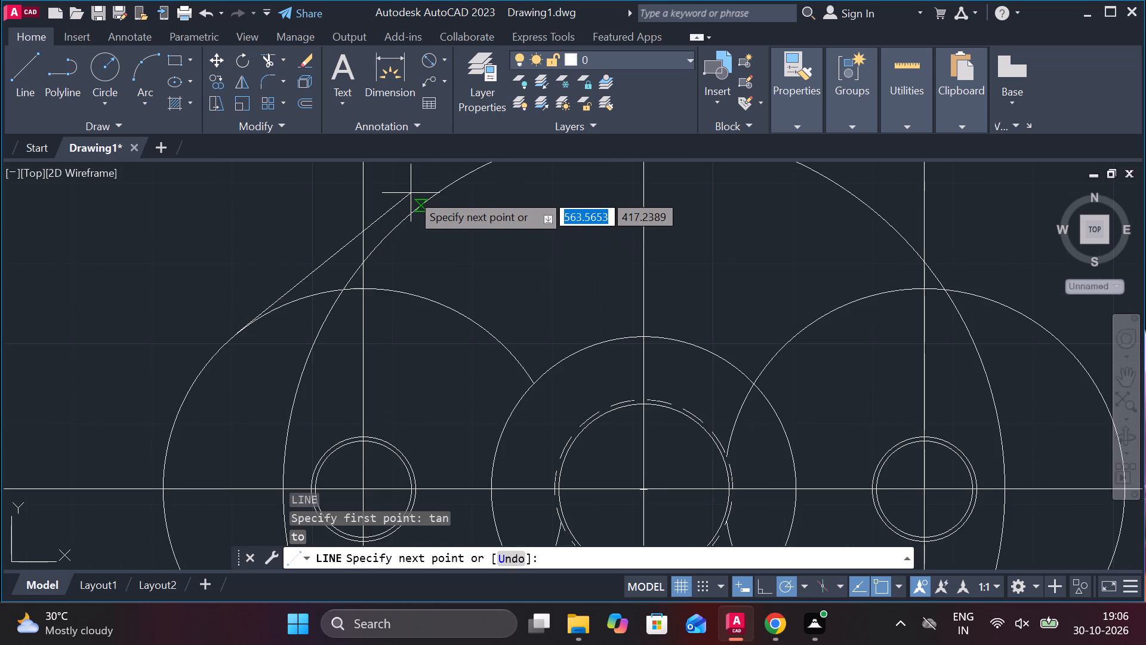
text(tz)
key(a)
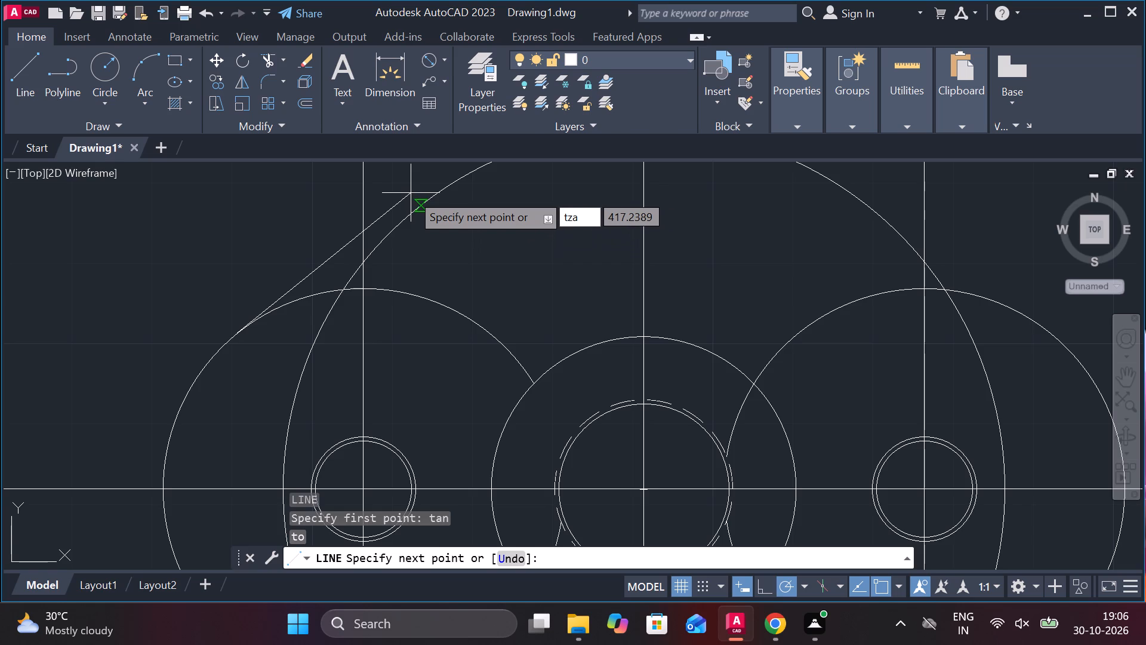
key(BackSpace)
key(BackSpace)
text(an)
key(Return)
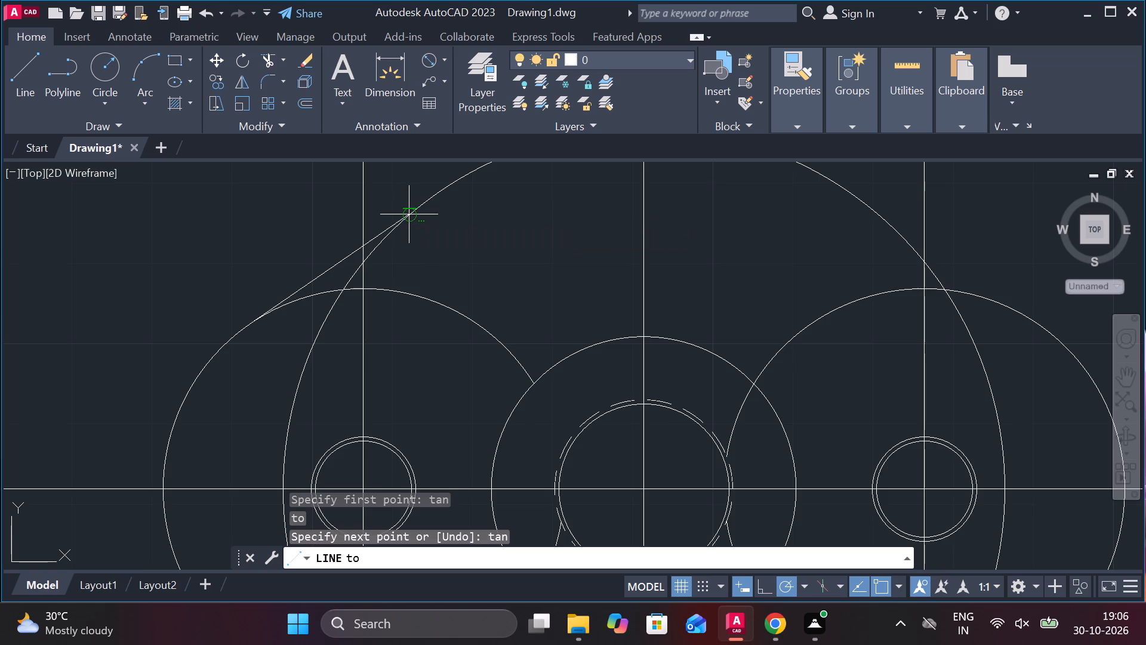
click(409, 214)
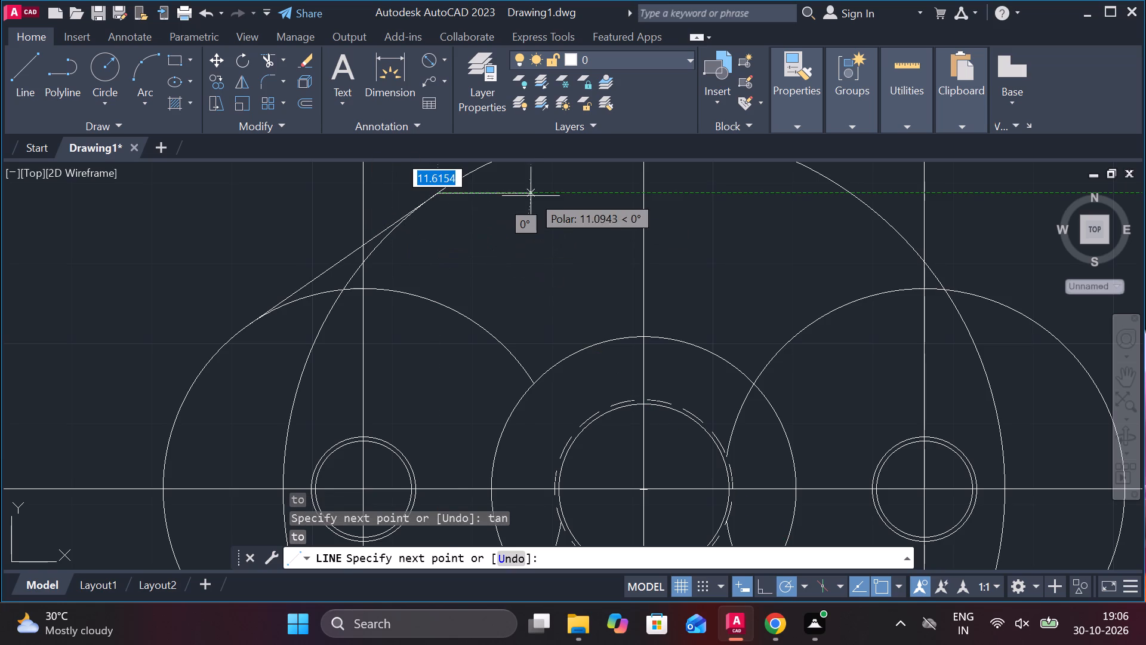
key(Escape)
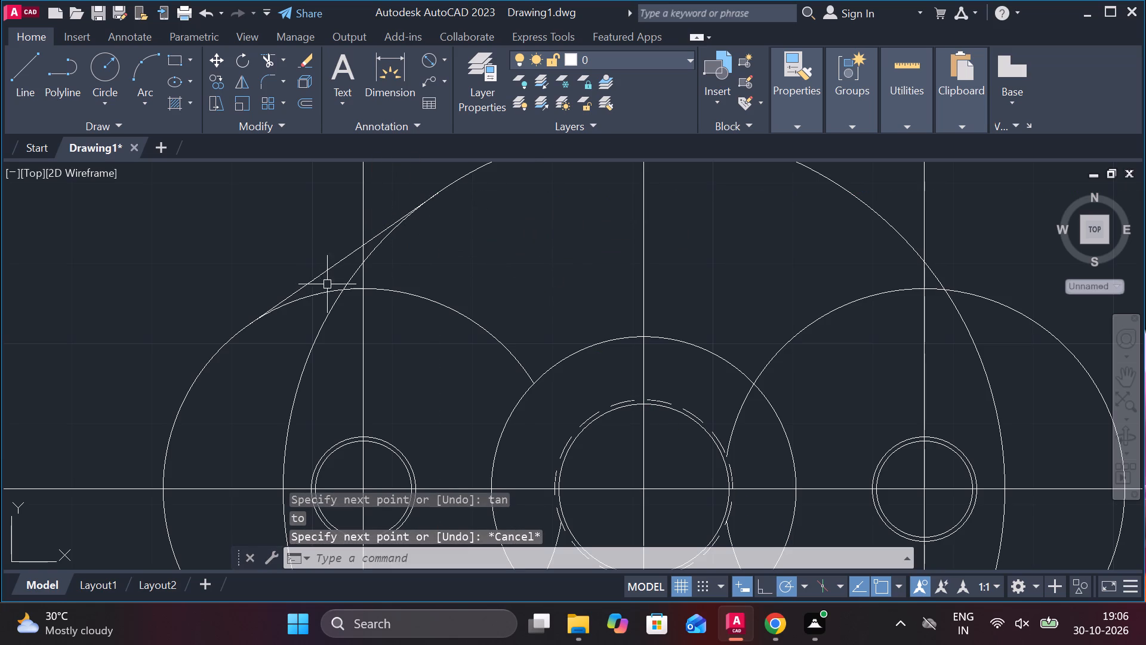
Select the tangent line joining the left lobe to the radius 45 circle.
click(332, 268)
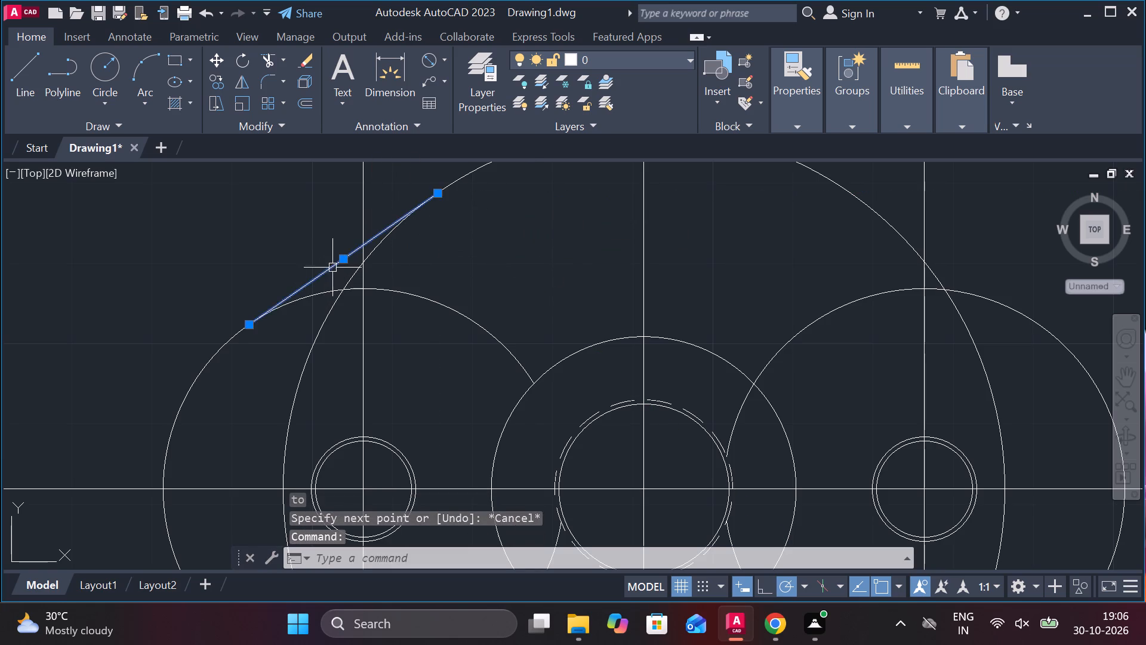
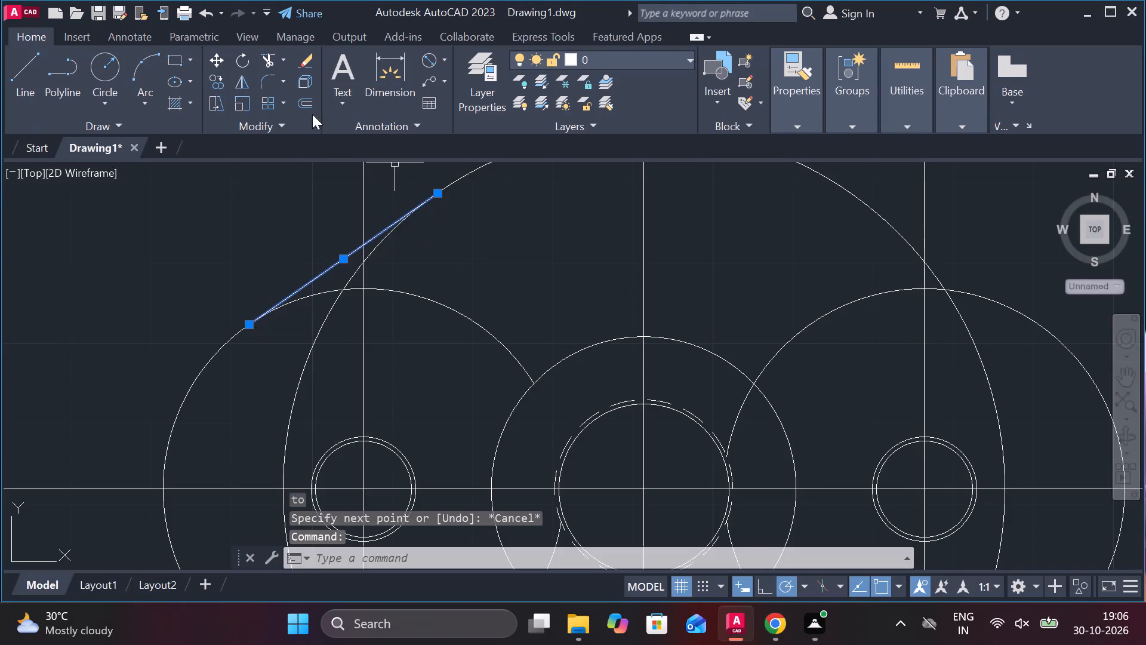
Mirror the left tangent line about the flange's horizontal centreline, keeping the original line.
click(245, 87)
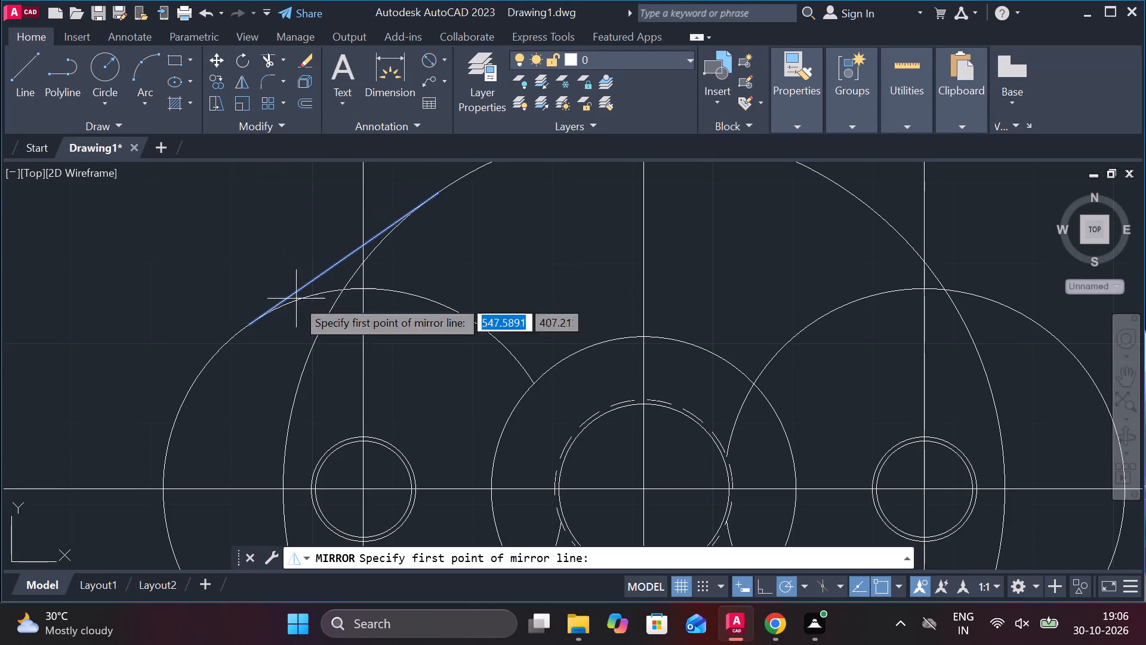
scroll(606, 429, down, 2)
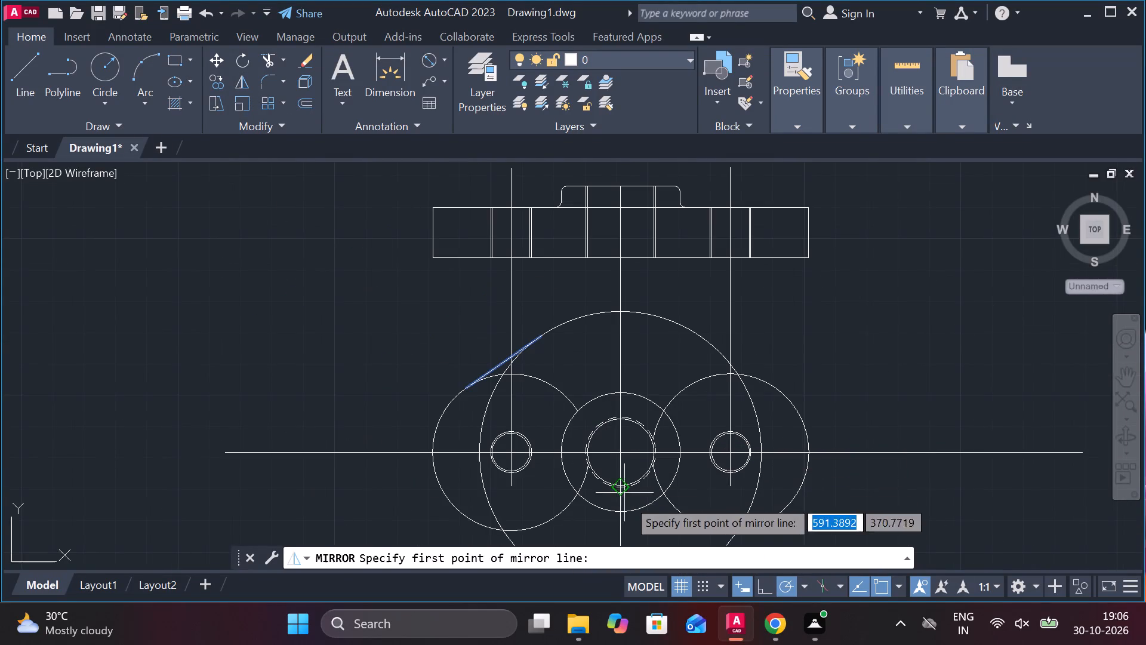
click(621, 454)
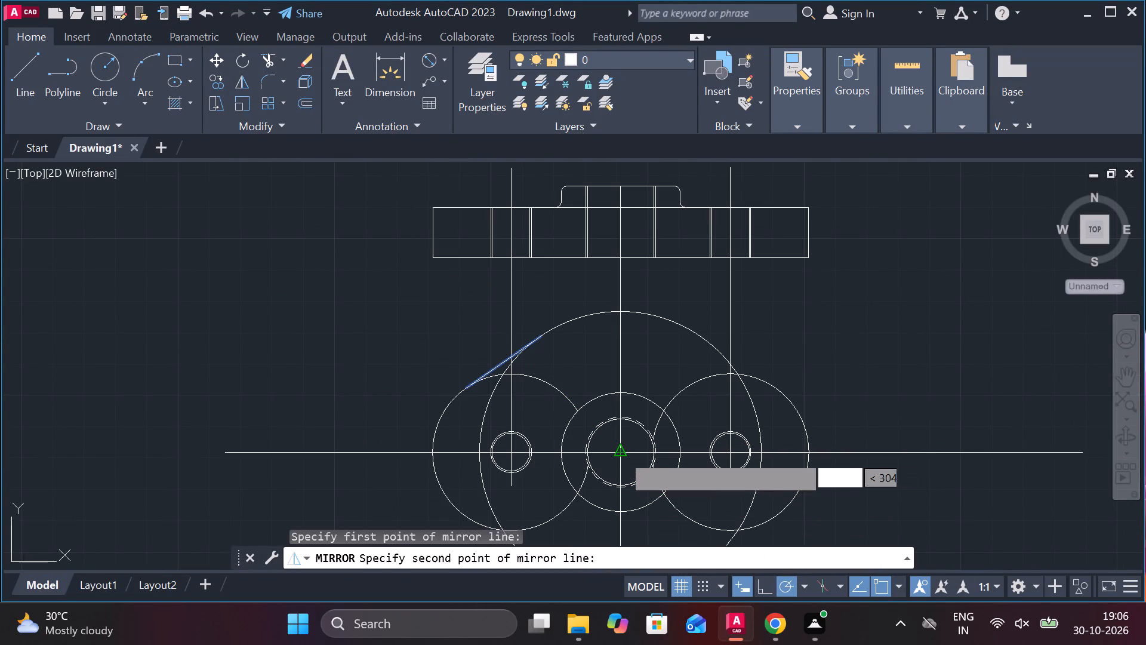
click(684, 451)
drag(737, 521, 684, 451)
Mirror both left tangent lines about the flange's vertical centreline, keeping the originals.
click(496, 366)
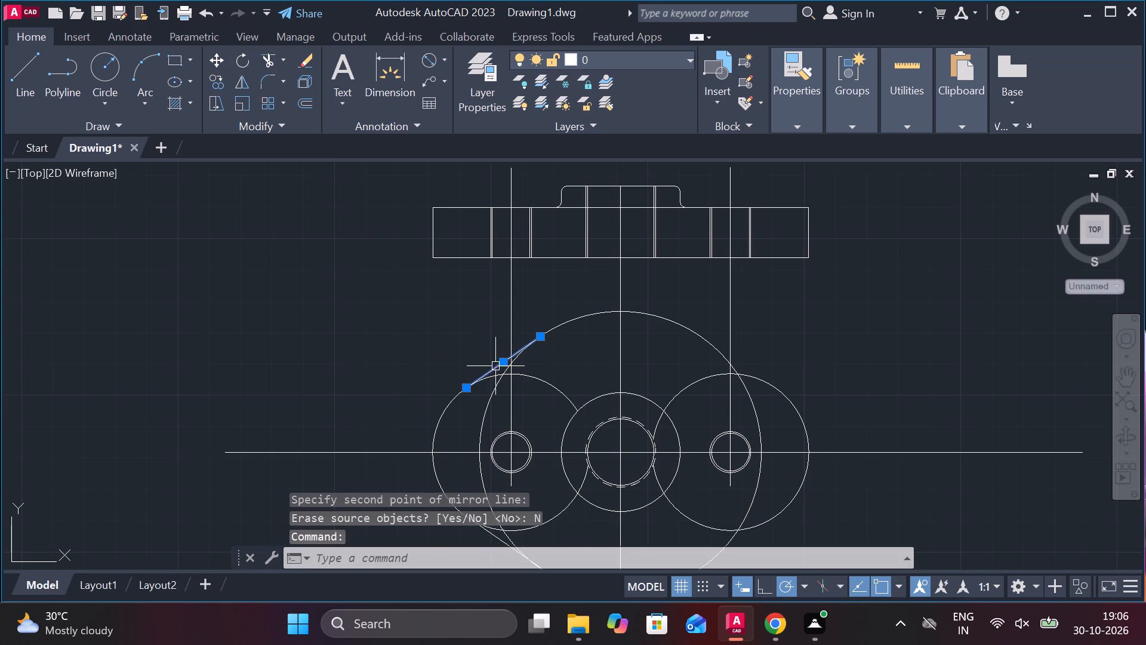
scroll(565, 413, down, 2)
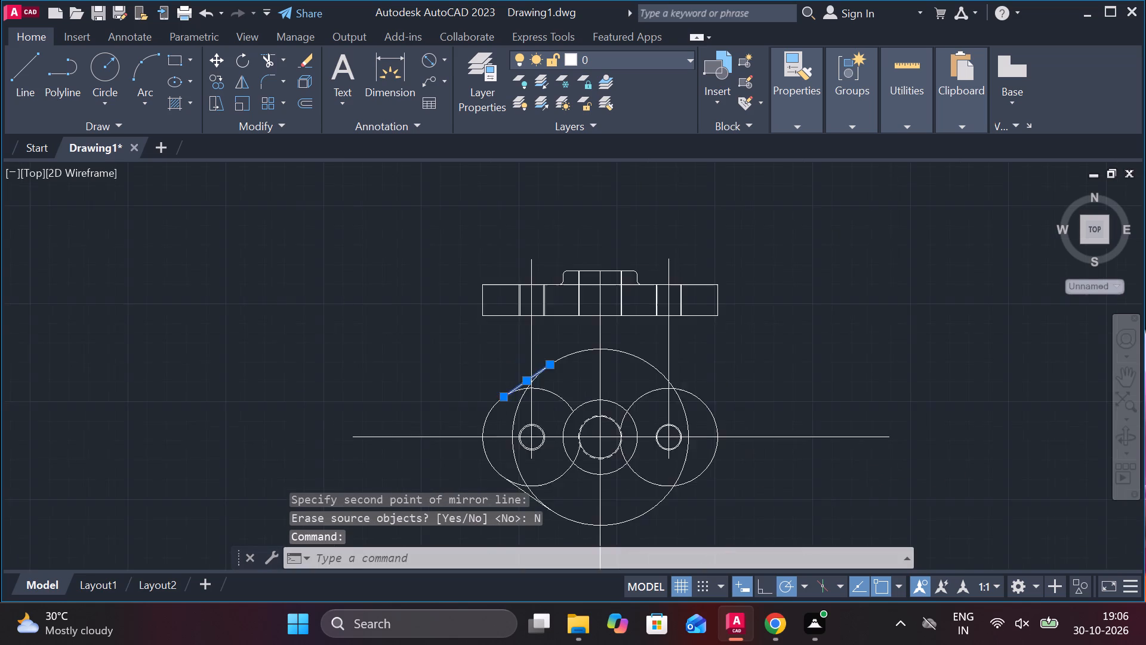
scroll(546, 471, up, 2)
click(531, 454)
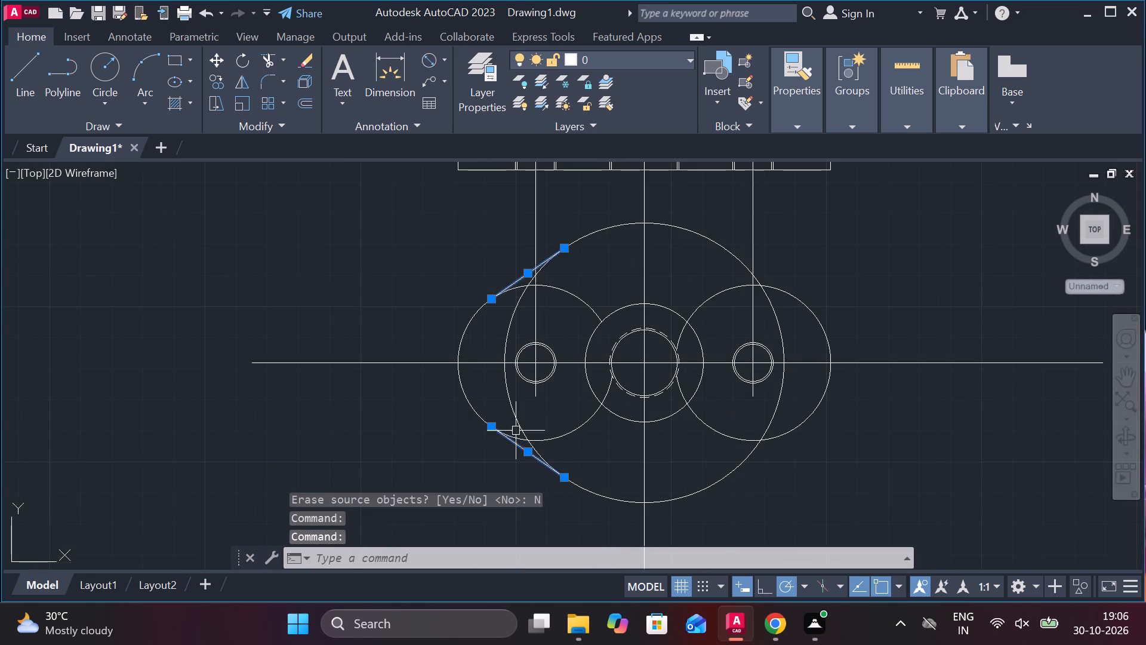
click(247, 85)
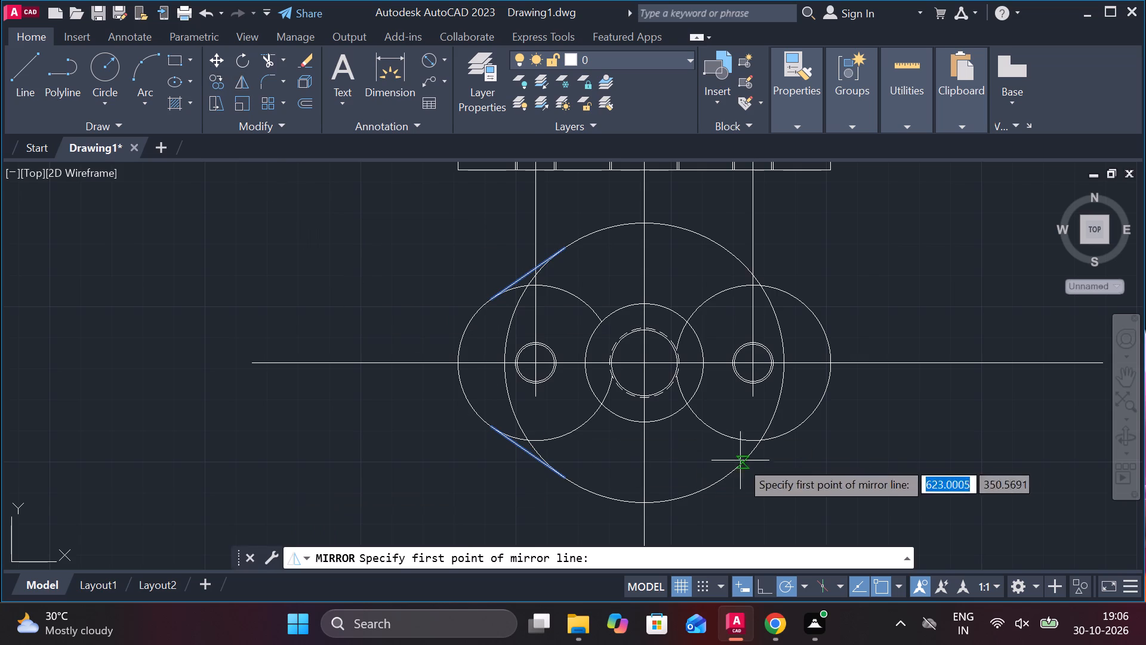
click(641, 360)
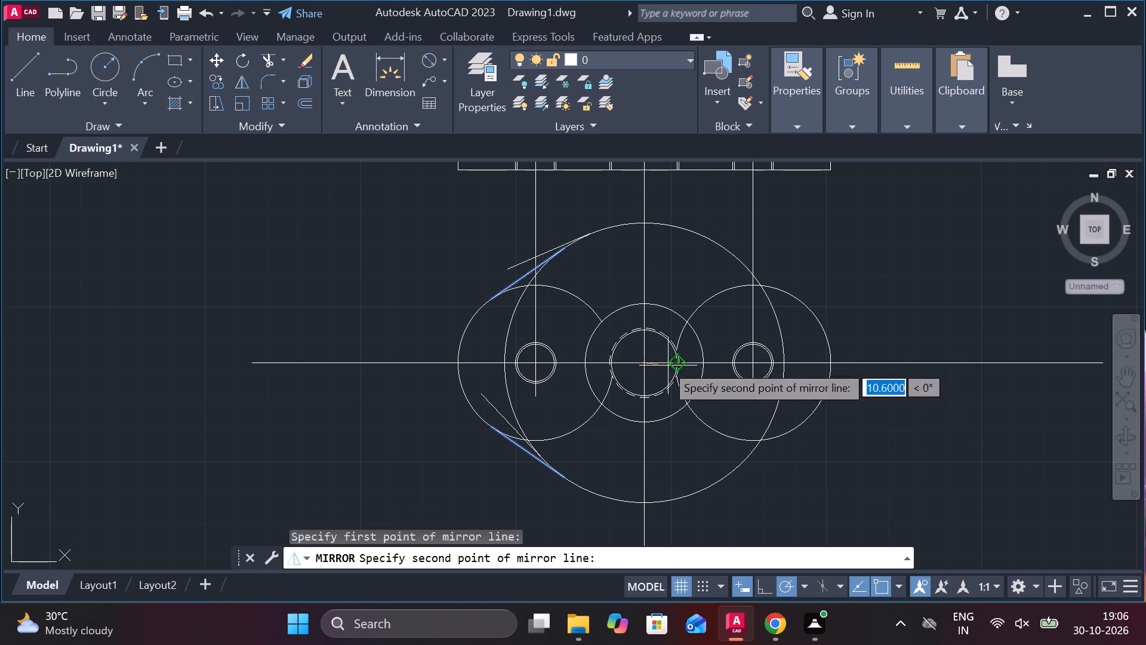
click(644, 303)
drag(681, 366, 644, 303)
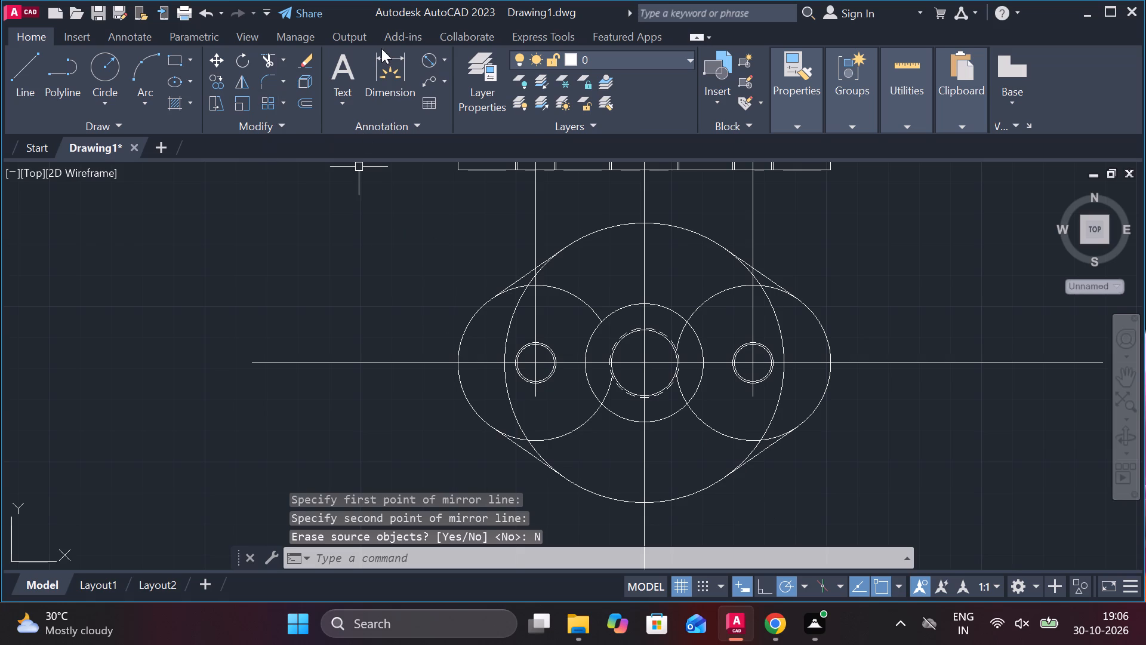
Trim the radius 45 circle and left lobe arcs lying inside the flange outline's upper-left tangent line.
click(266, 67)
scroll(575, 308, up, 2)
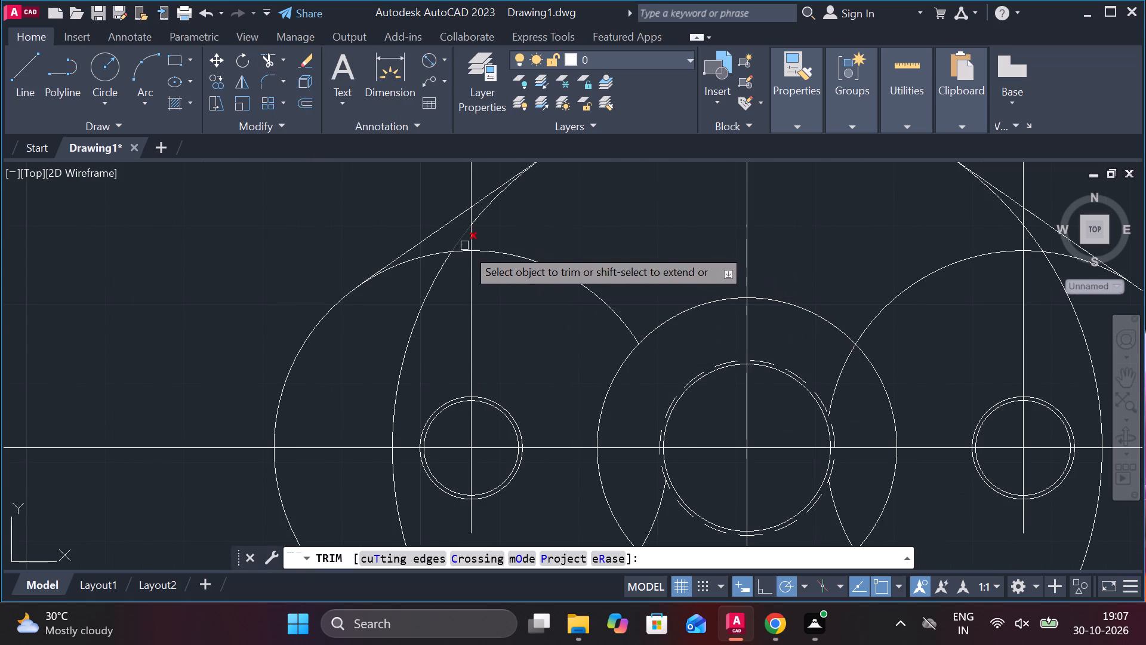
click(441, 273)
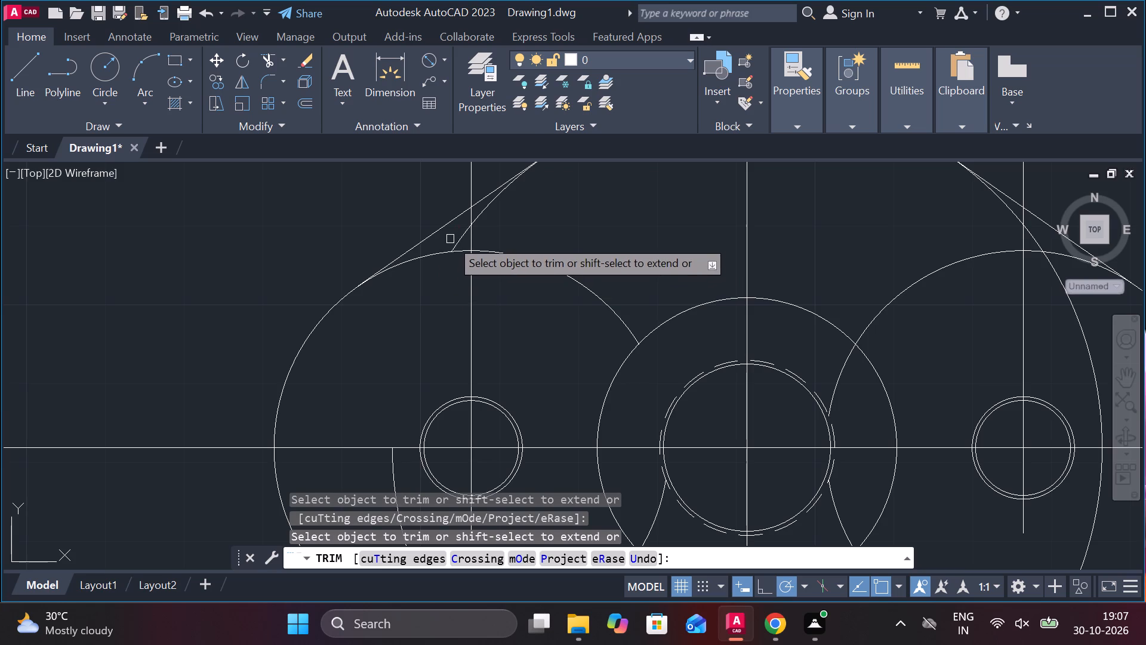
click(456, 238)
click(486, 208)
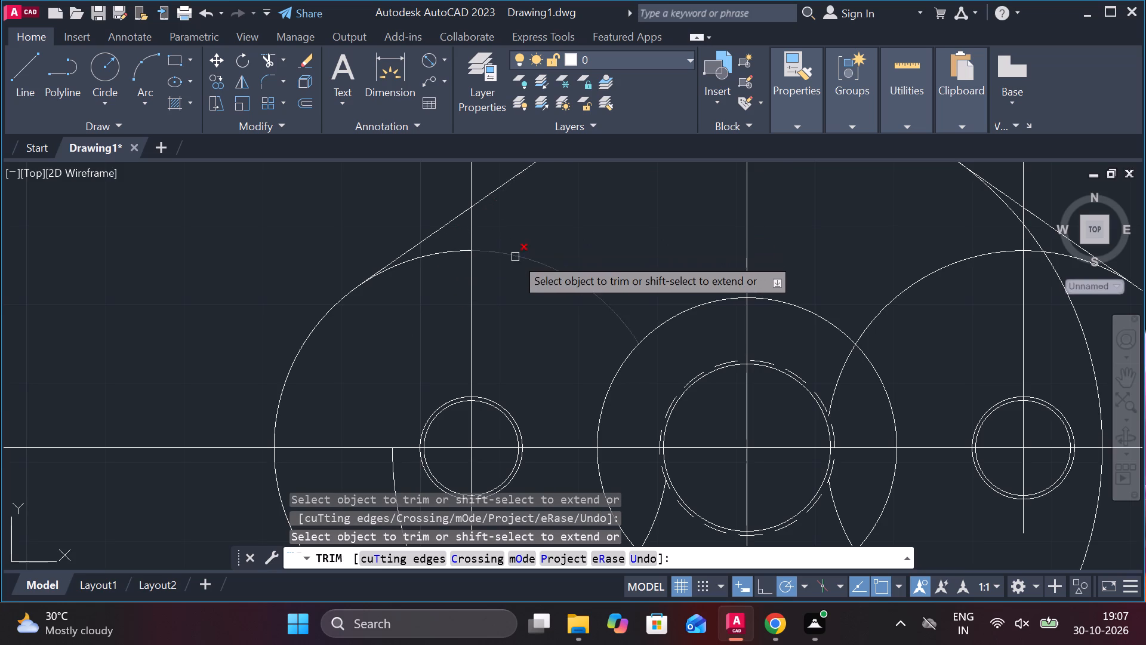
click(515, 257)
click(440, 245)
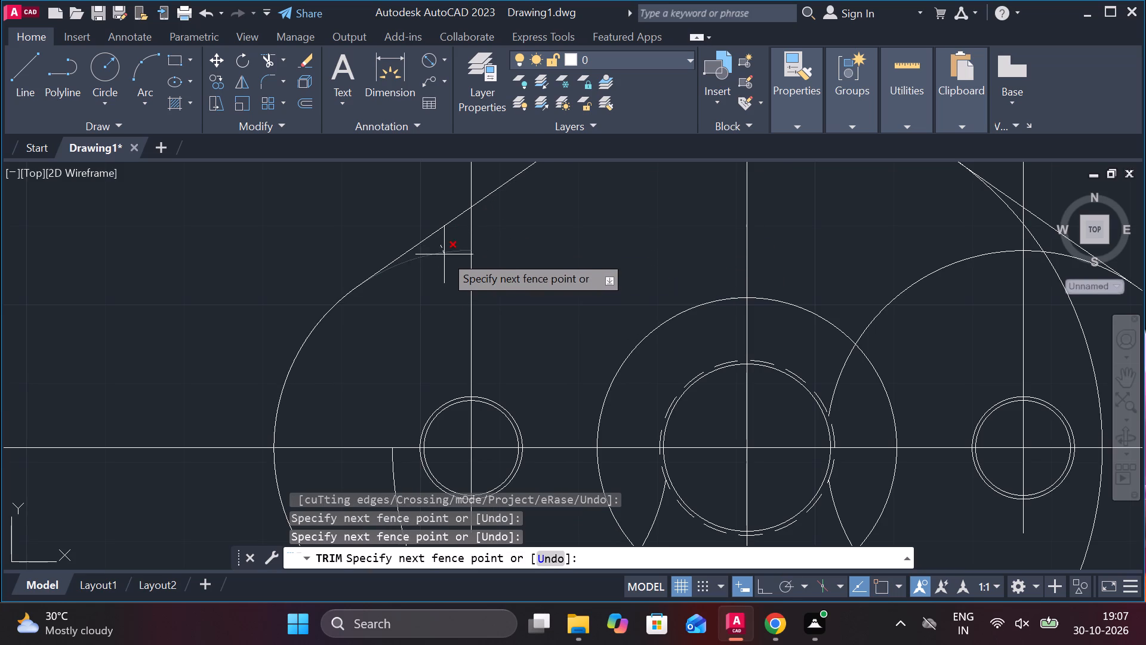
click(444, 254)
Trim the lower-left inner arcs of the radius 45 circle and left lobe, including the remnant inside the central boss.
scroll(457, 262, down, 2)
click(430, 360)
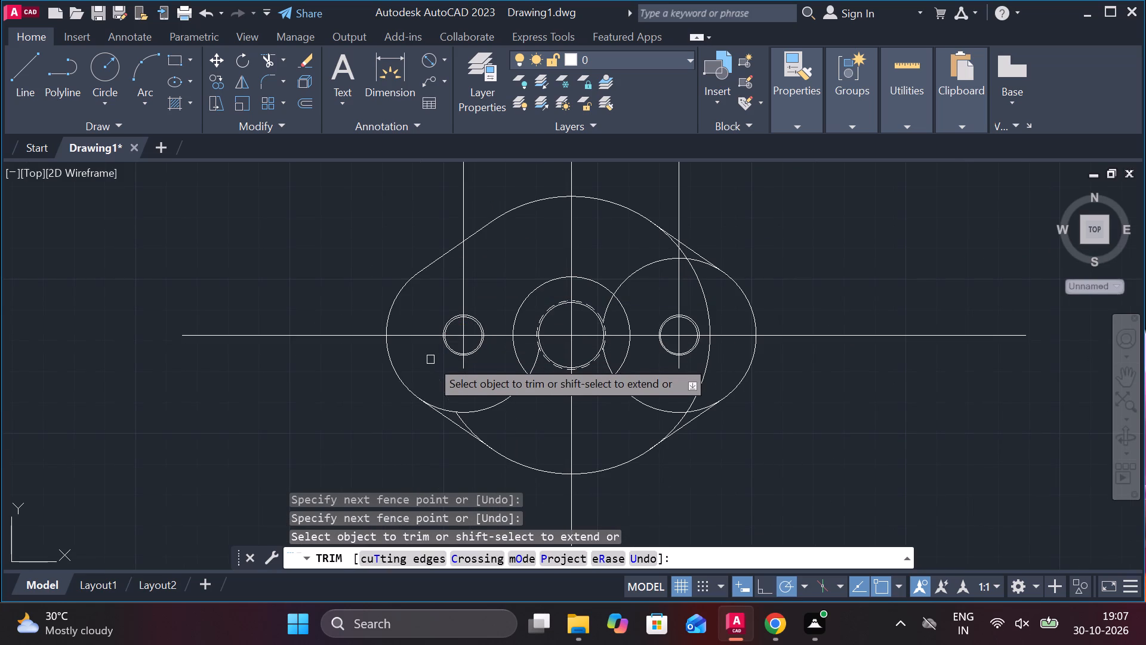
click(503, 394)
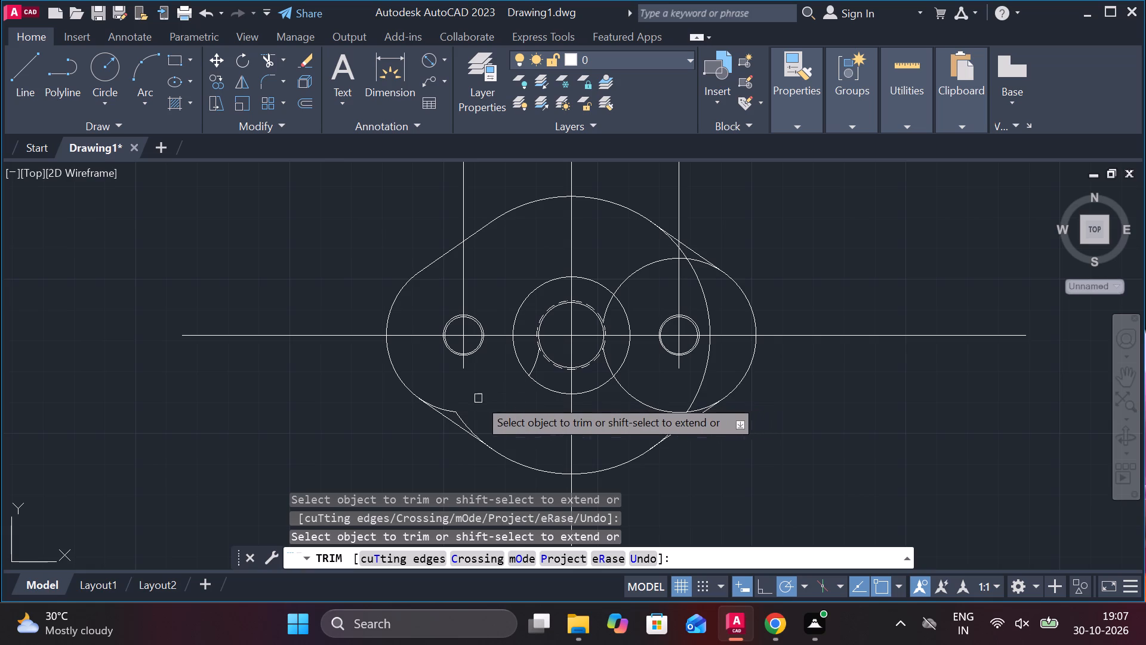
click(447, 408)
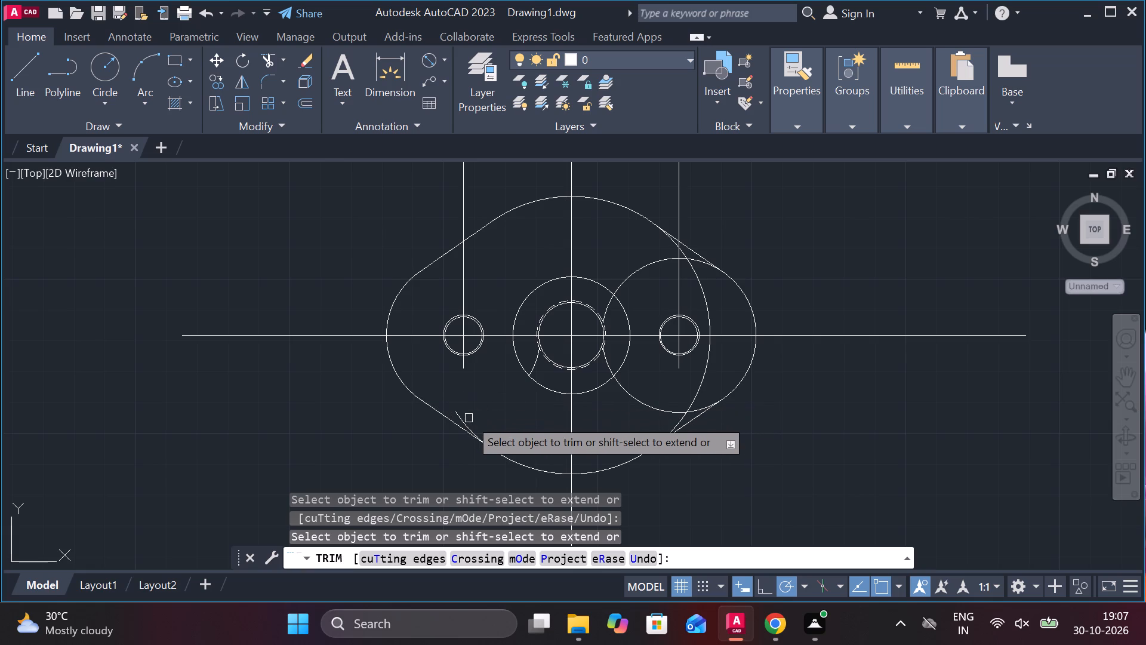
click(466, 418)
click(534, 363)
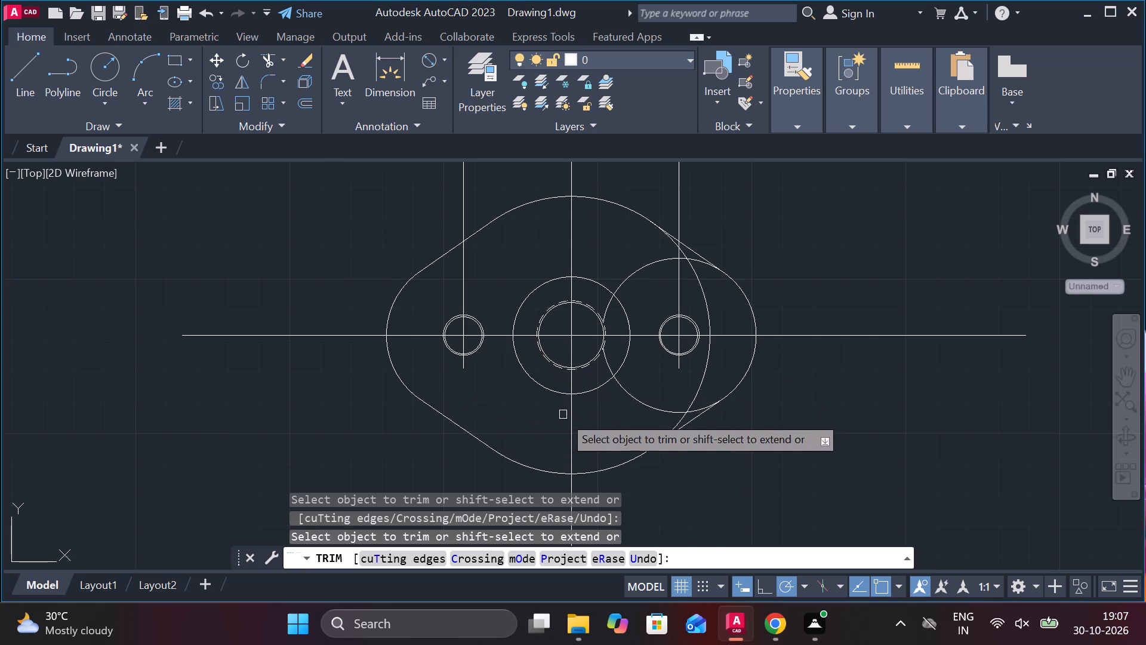
Trim the radius 45 circle and right lobe arcs lying inside the flange outline's lower-right tangent line.
scroll(494, 417, up, 3)
scroll(405, 412, down, 3)
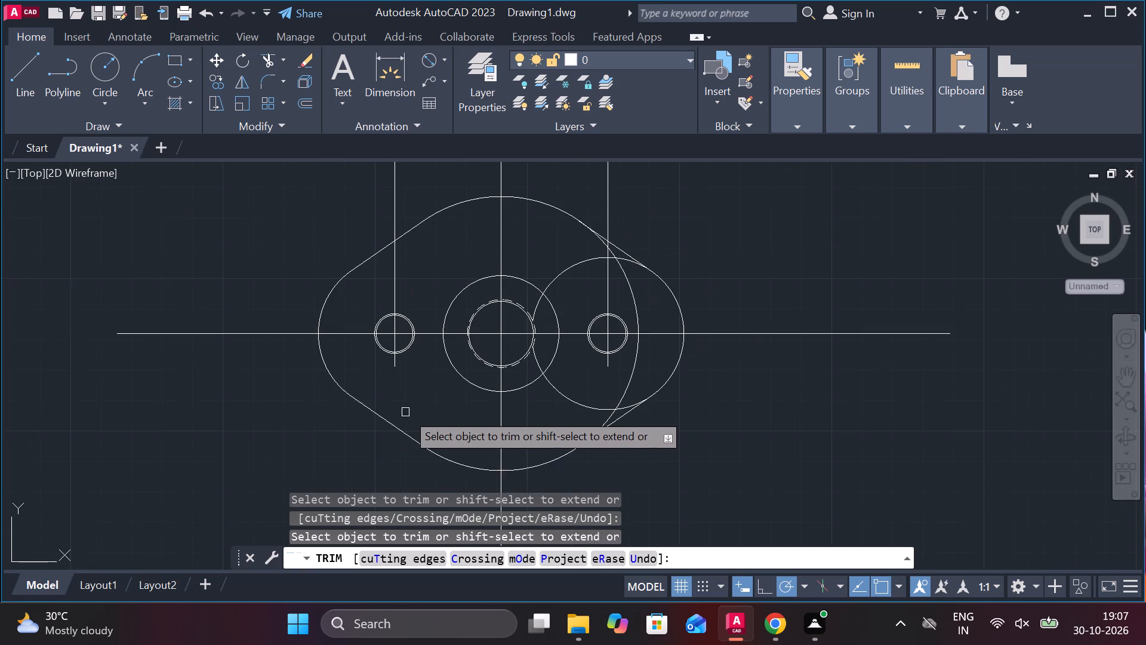
scroll(417, 459, up, 4)
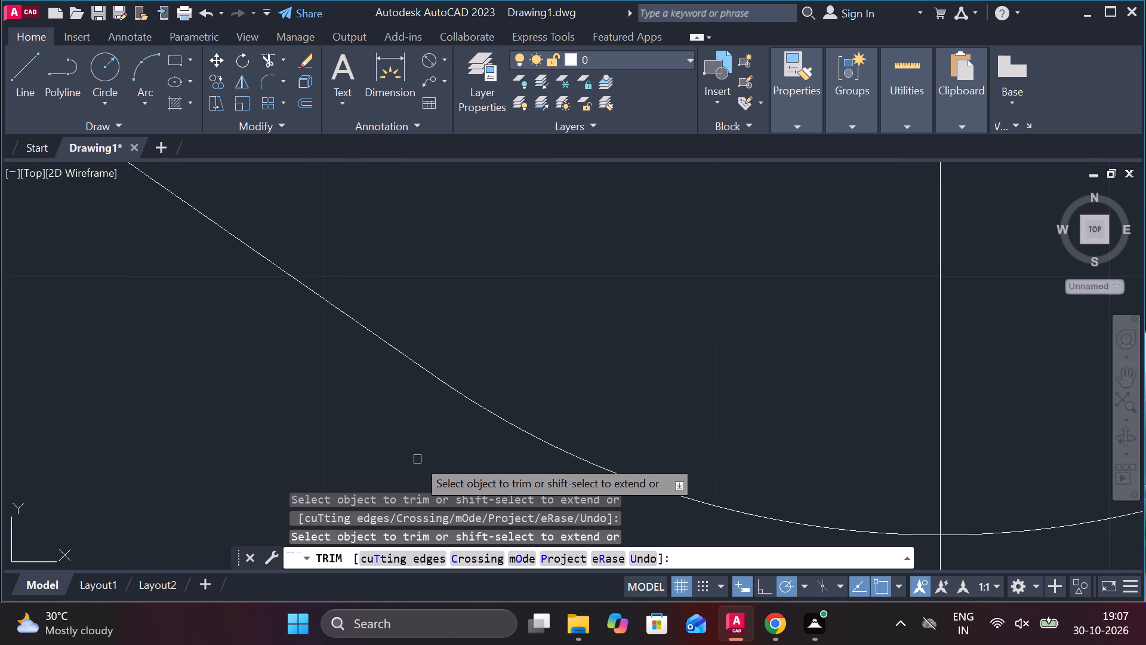
scroll(455, 444, up, 3)
scroll(455, 444, down, 8)
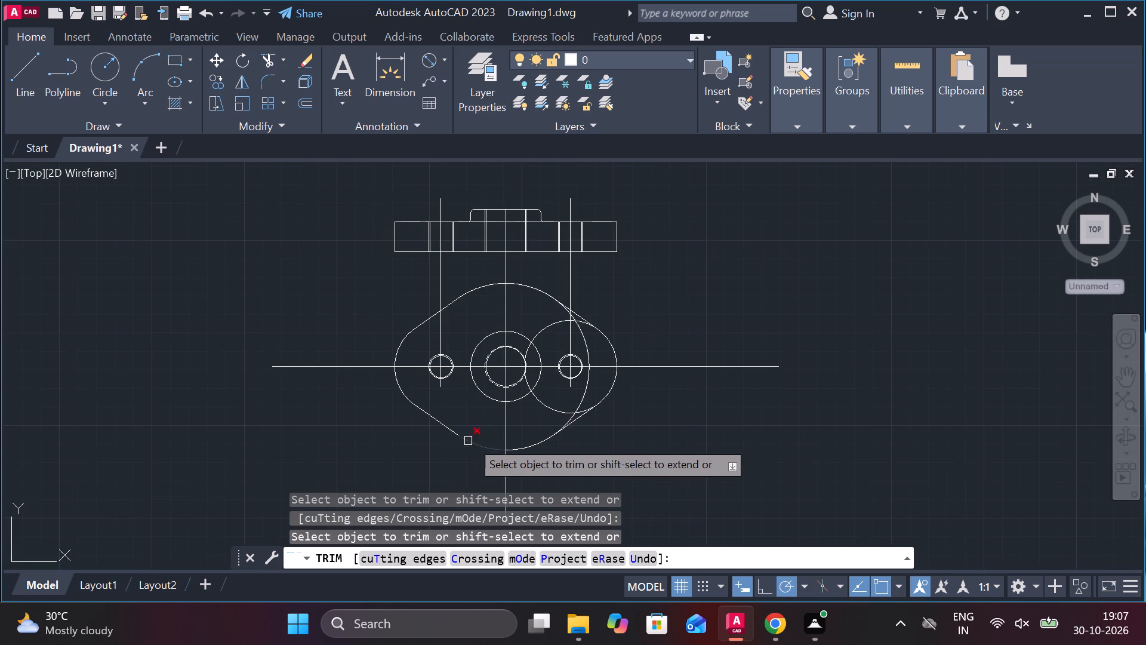
scroll(572, 425, up, 4)
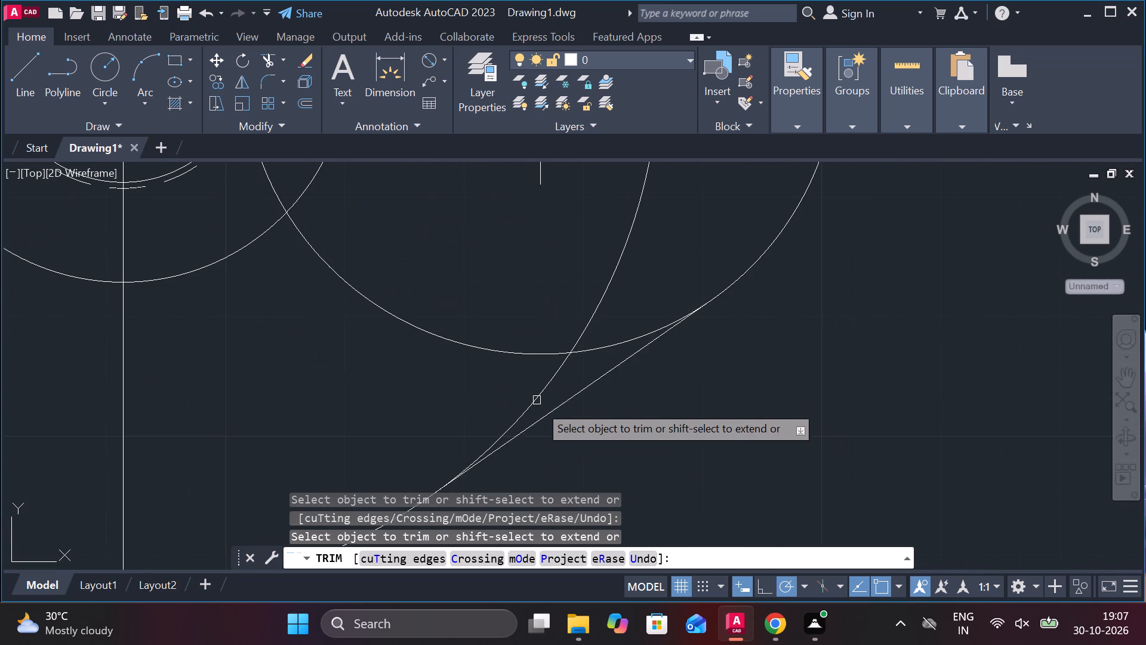
click(534, 407)
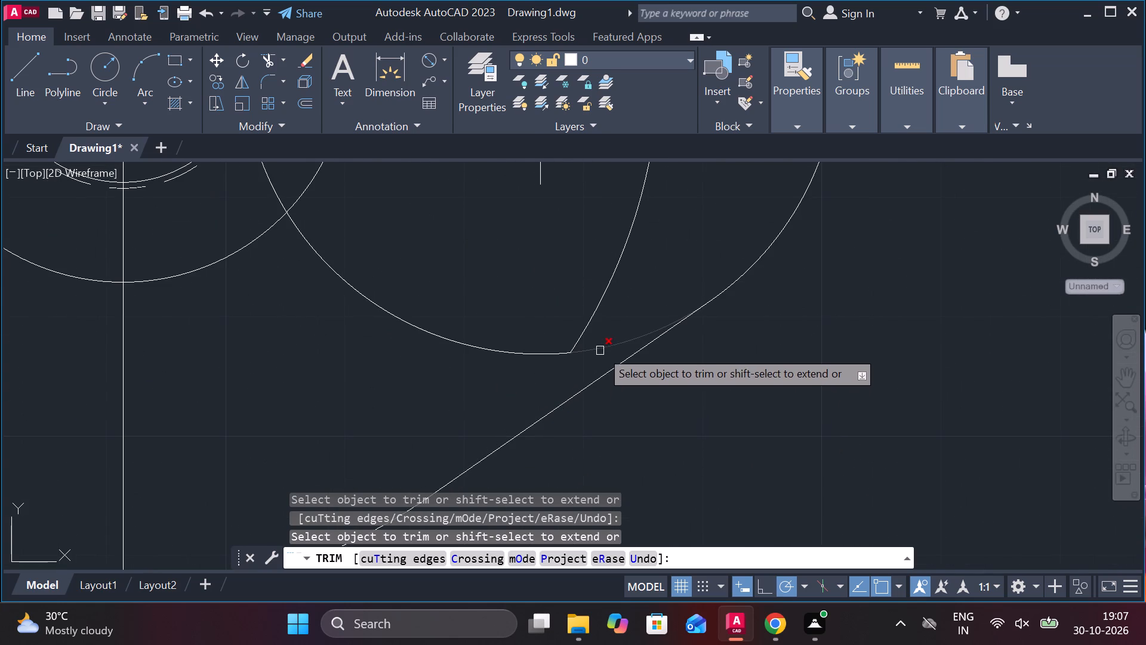
click(601, 345)
scroll(586, 346, down, 2)
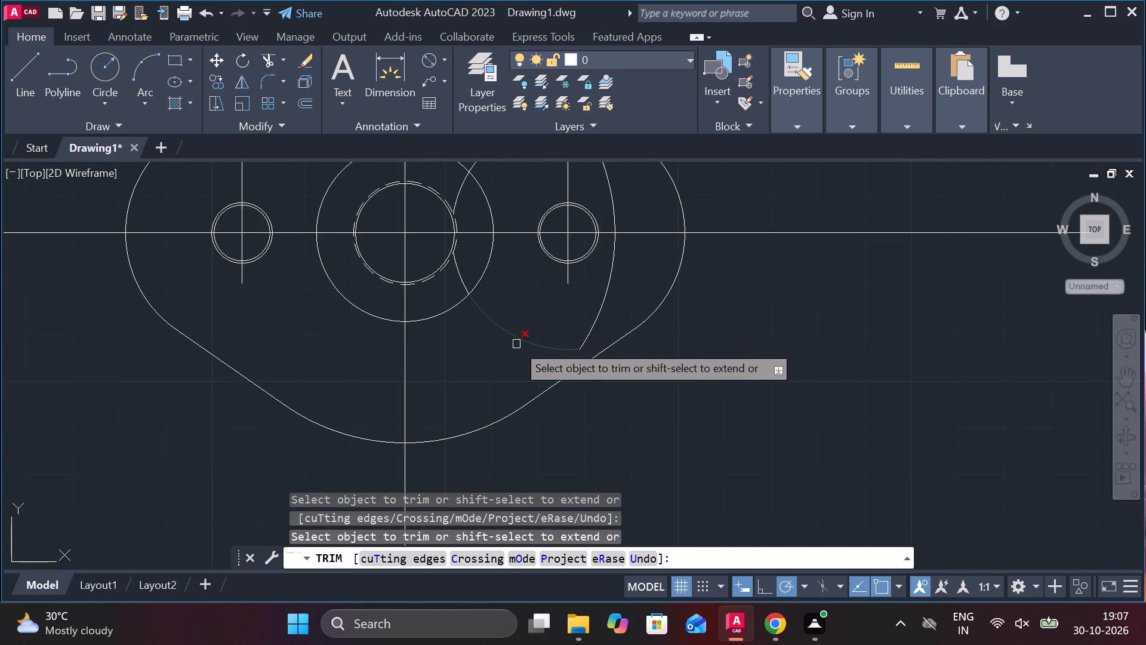
click(516, 344)
click(597, 312)
Trim the upper-right inner arcs of the radius 45 circle and right lobe, plus the remaining lobe arcs inside the central boss.
scroll(597, 312, down, 3)
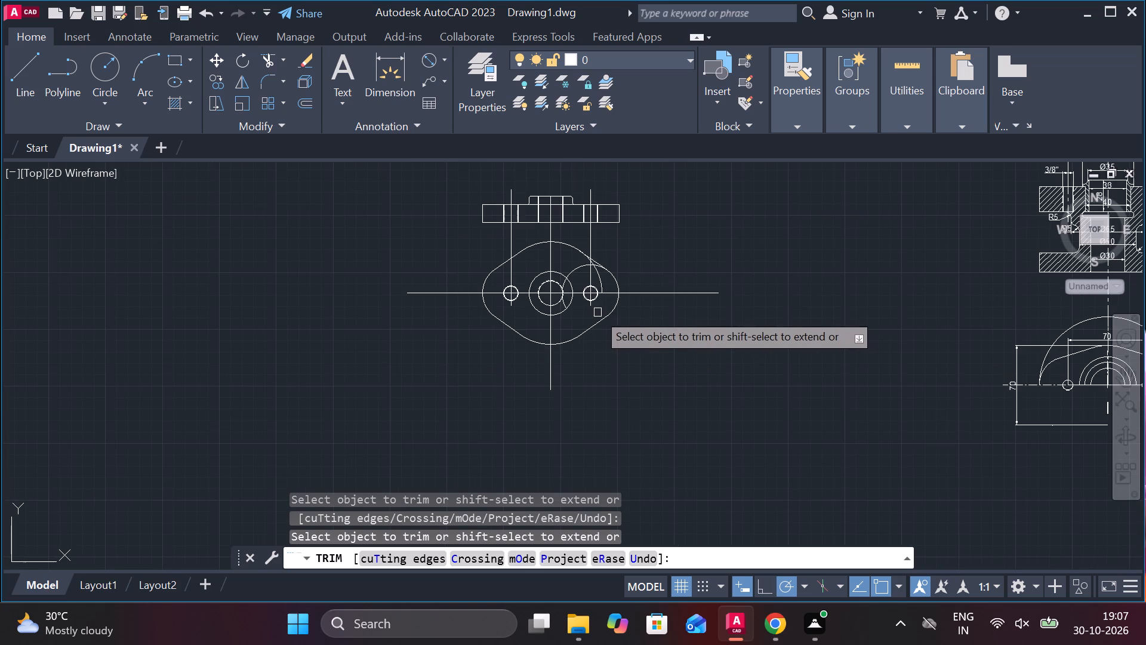
click(603, 275)
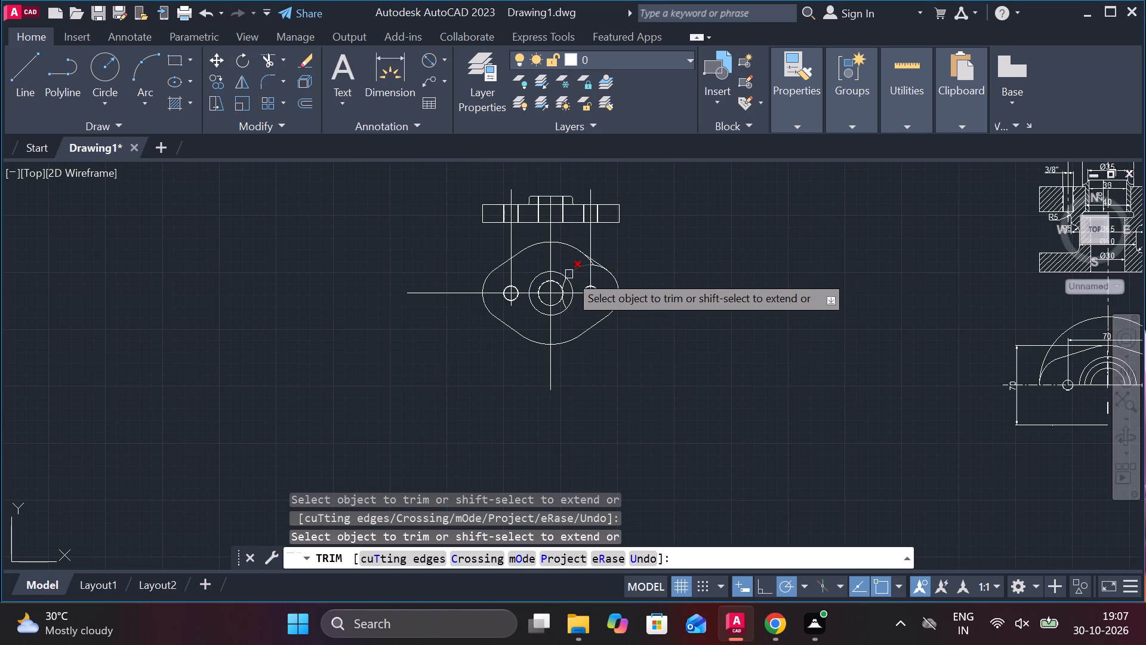
click(569, 274)
scroll(574, 268, up, 3)
click(637, 249)
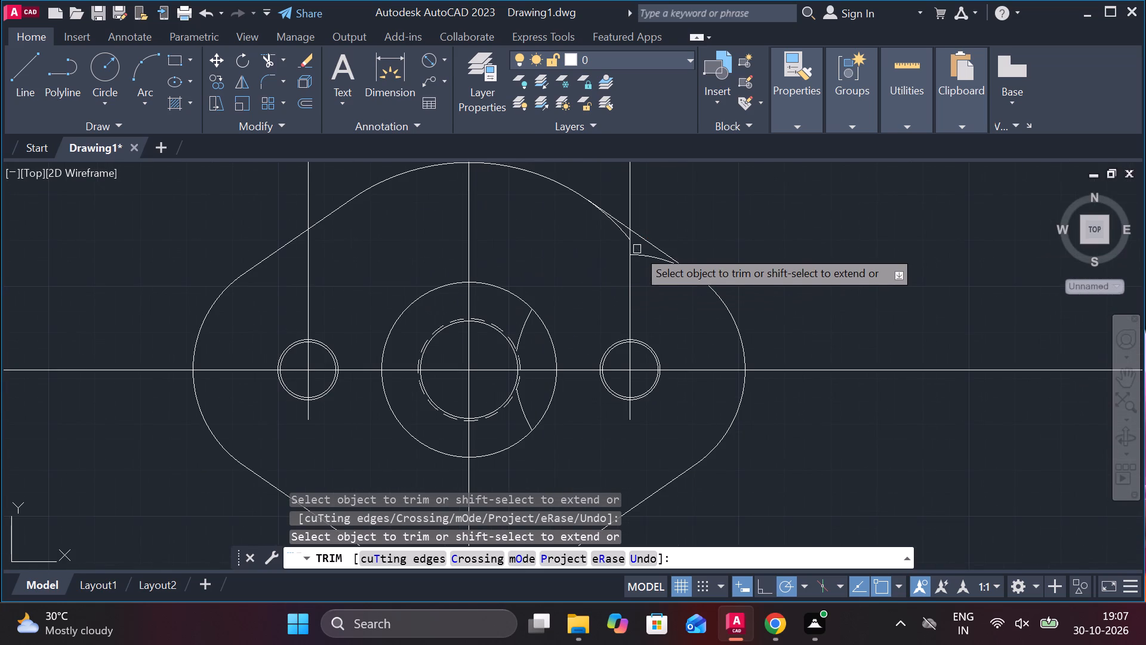
click(640, 257)
click(620, 236)
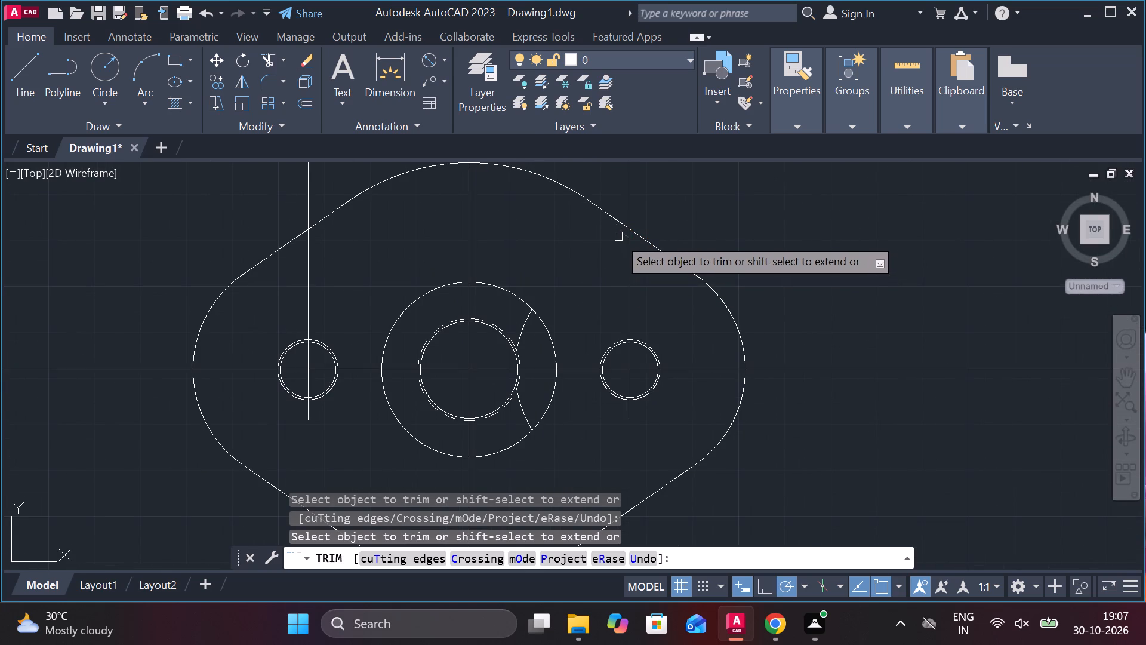
click(520, 324)
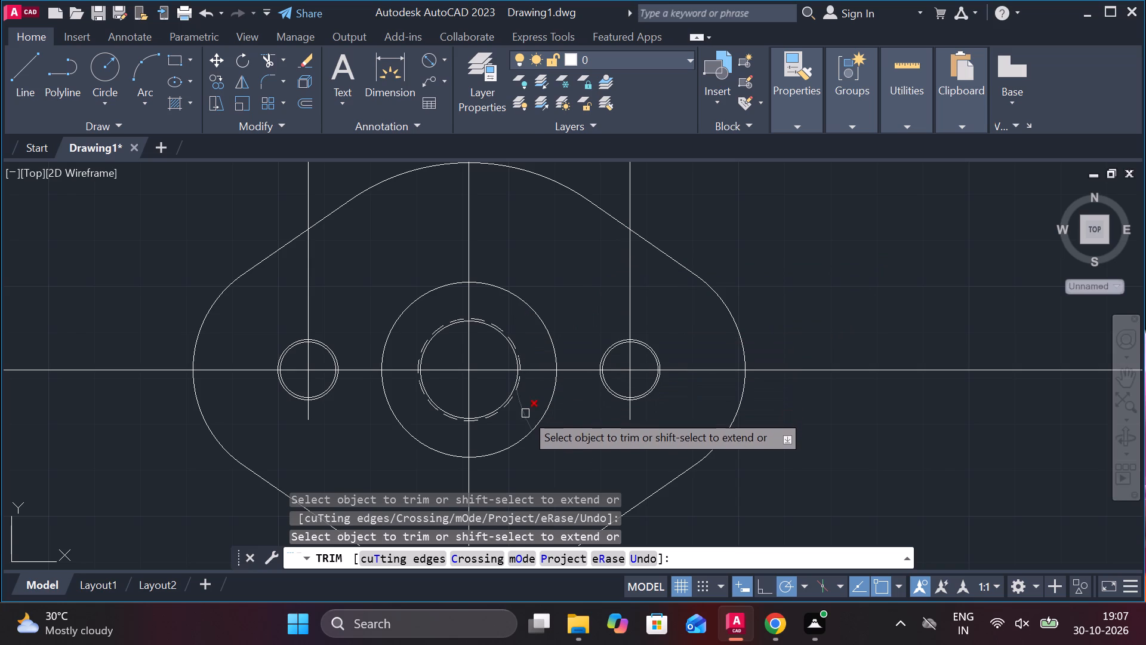
click(525, 413)
scroll(550, 312, down, 2)
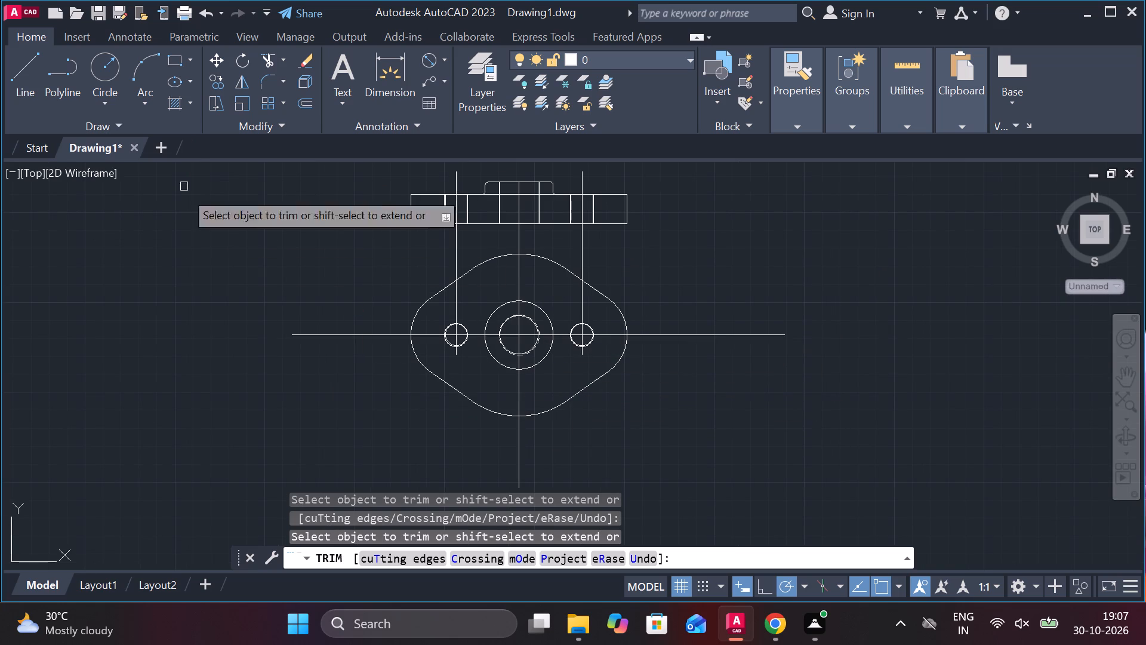
key(Escape)
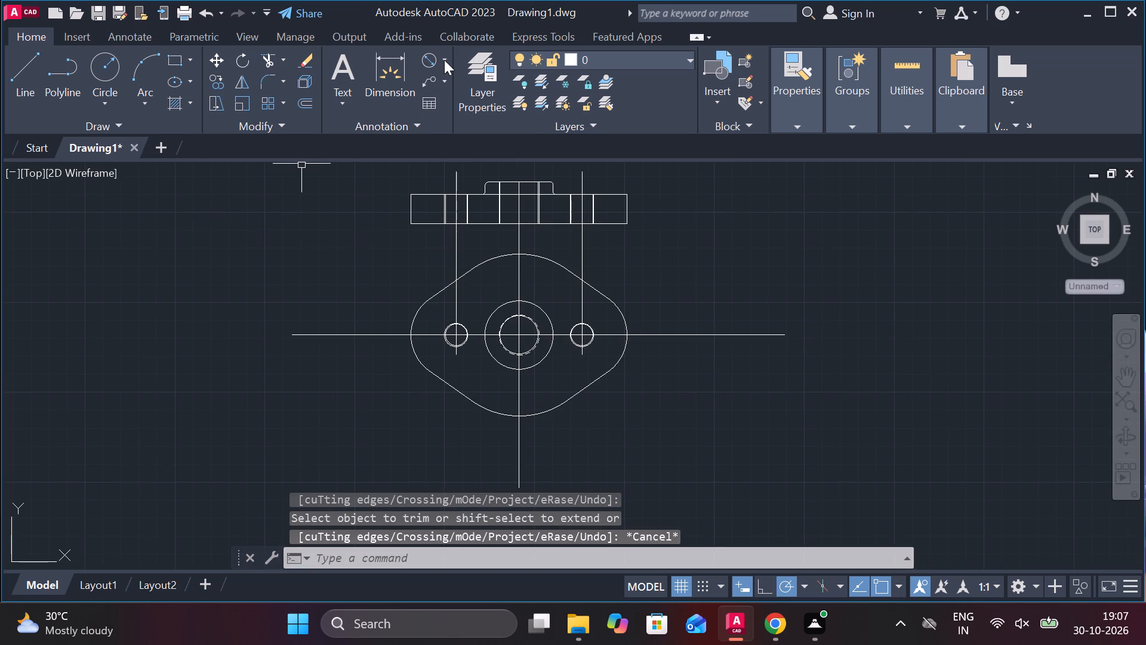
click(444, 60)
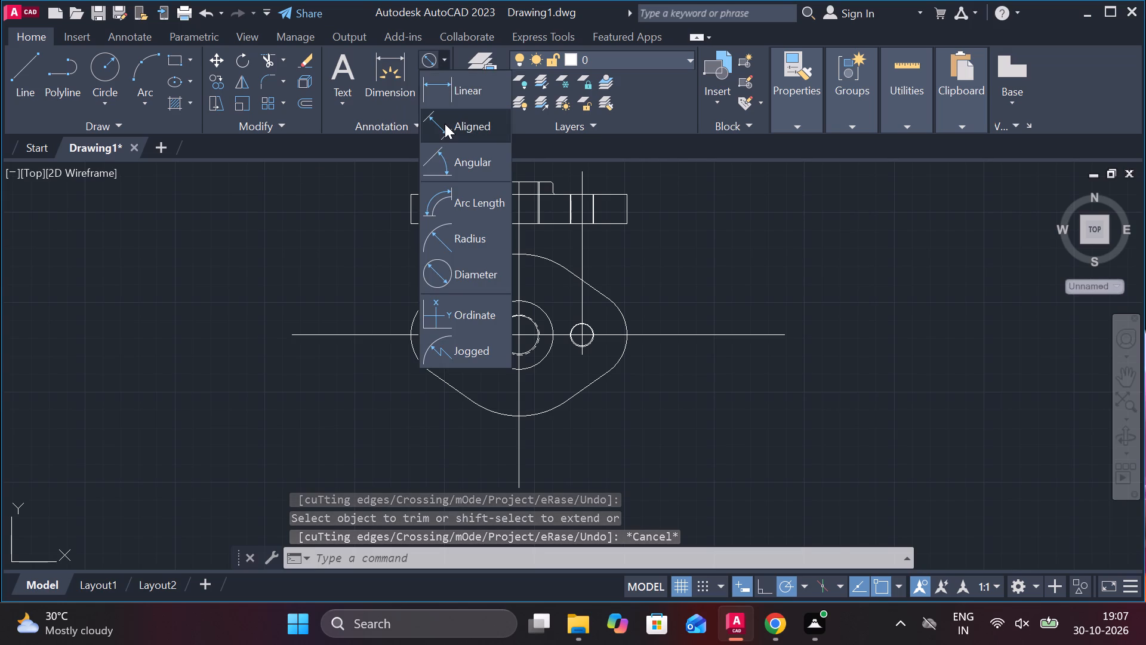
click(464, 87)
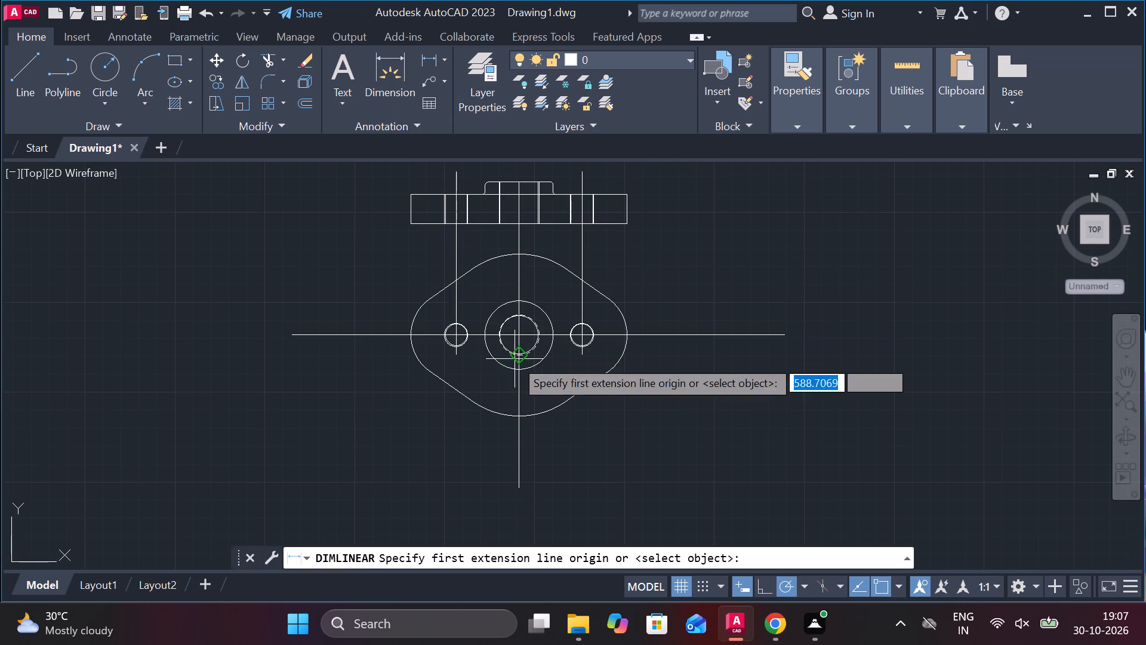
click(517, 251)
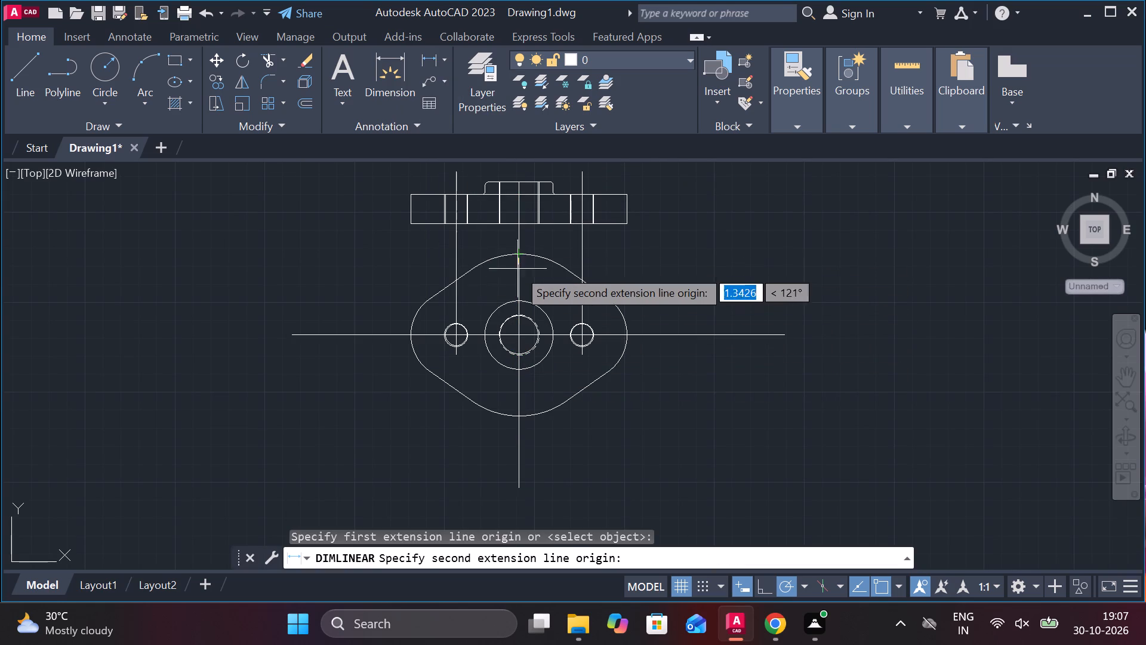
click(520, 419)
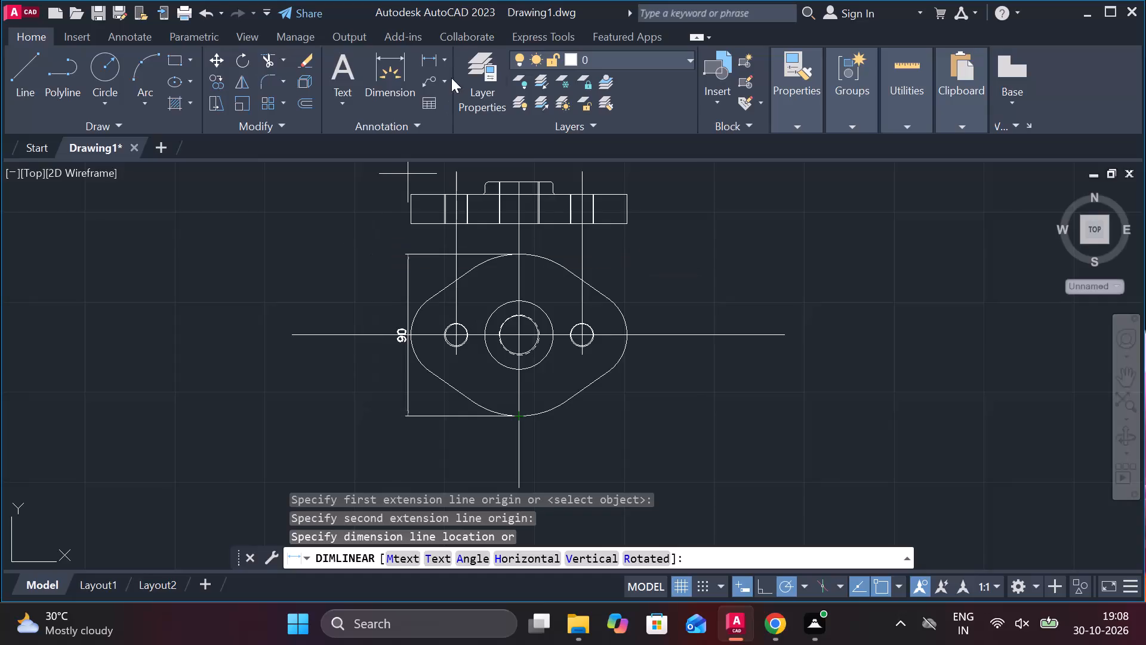
Measure the vertical distance from the central boss's centre to the top of the flange outline.
click(427, 60)
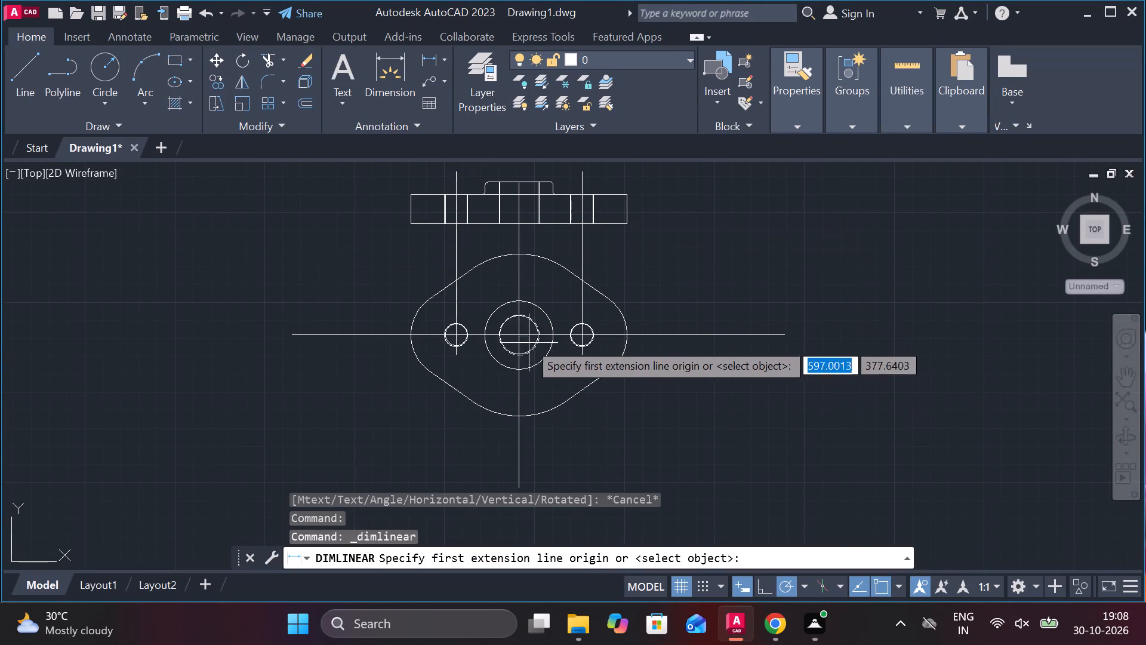
click(515, 332)
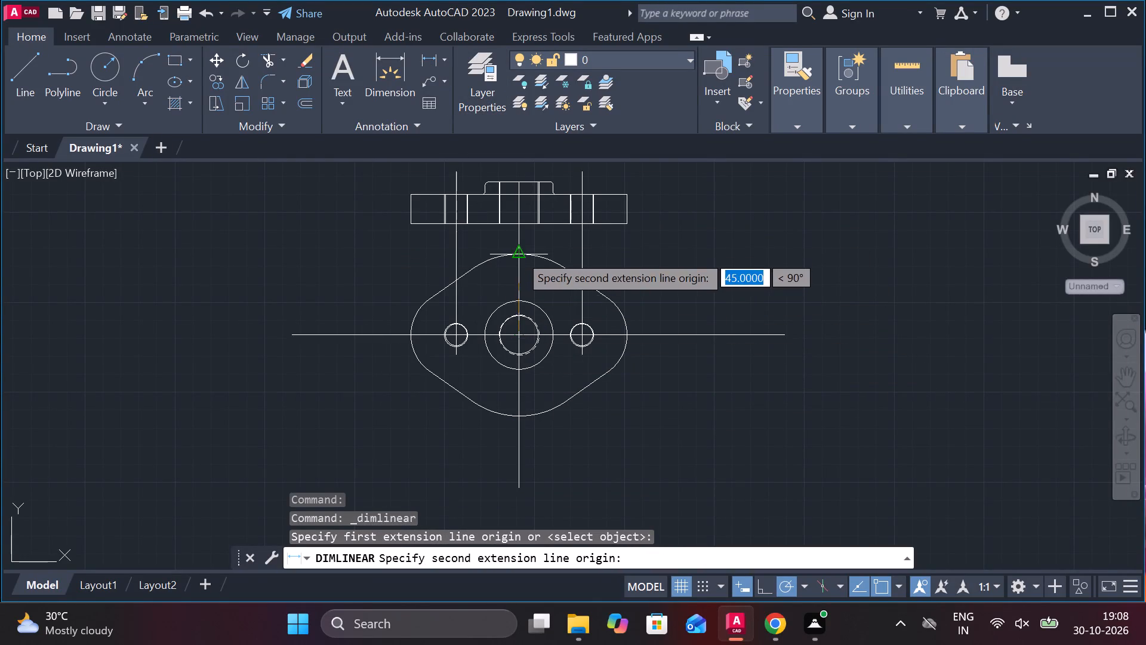
click(519, 254)
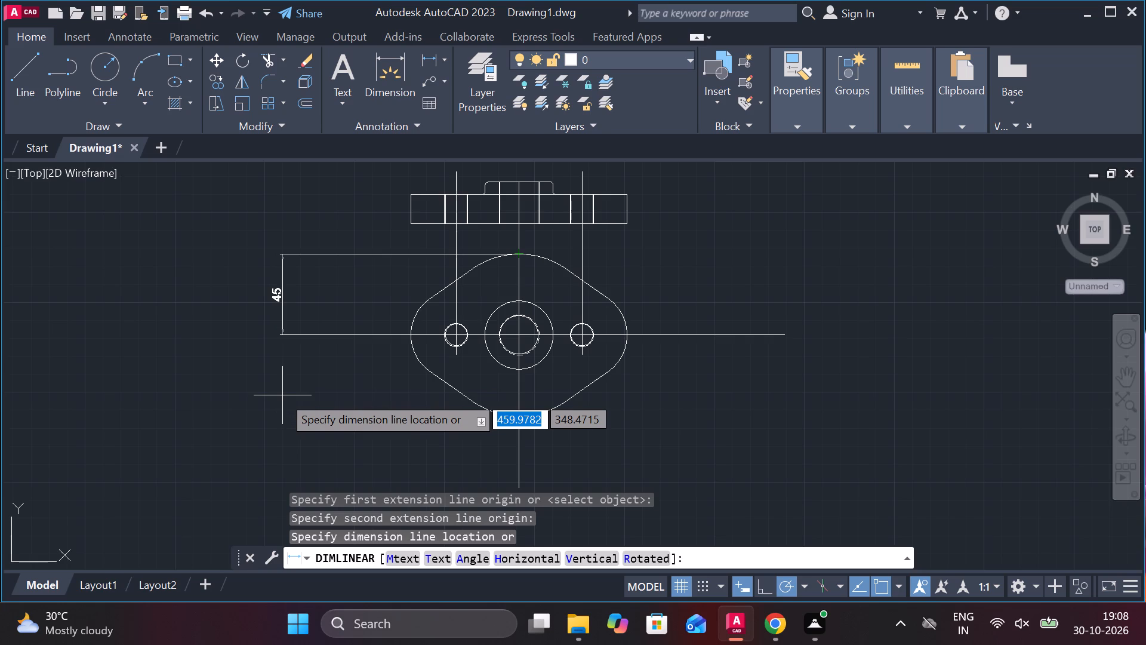
key(Escape)
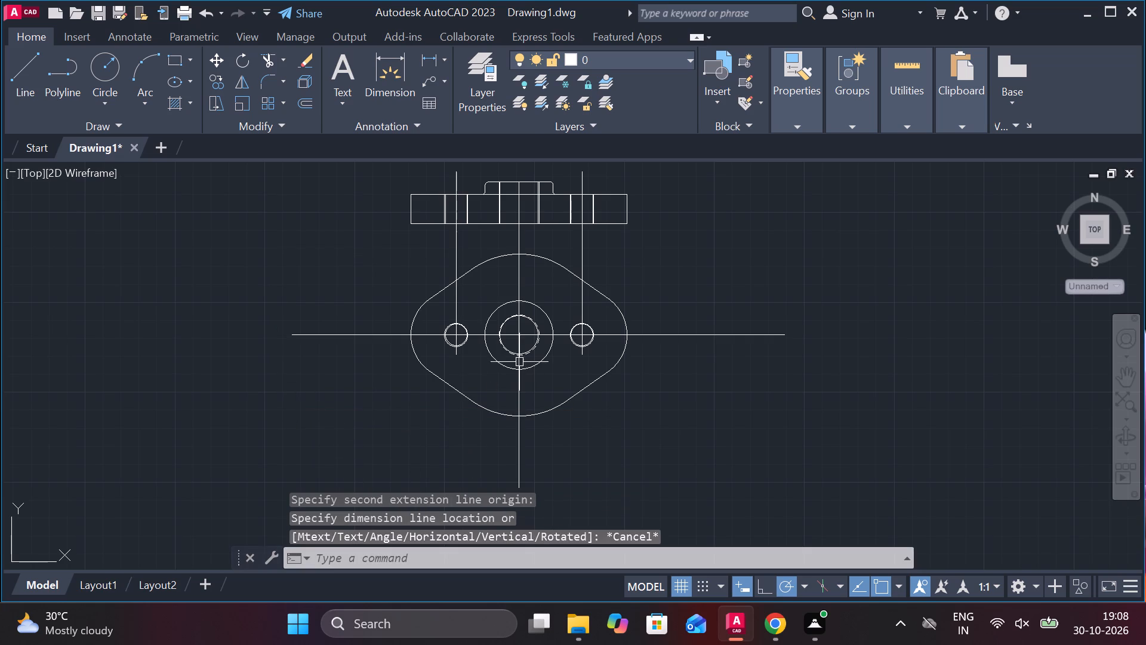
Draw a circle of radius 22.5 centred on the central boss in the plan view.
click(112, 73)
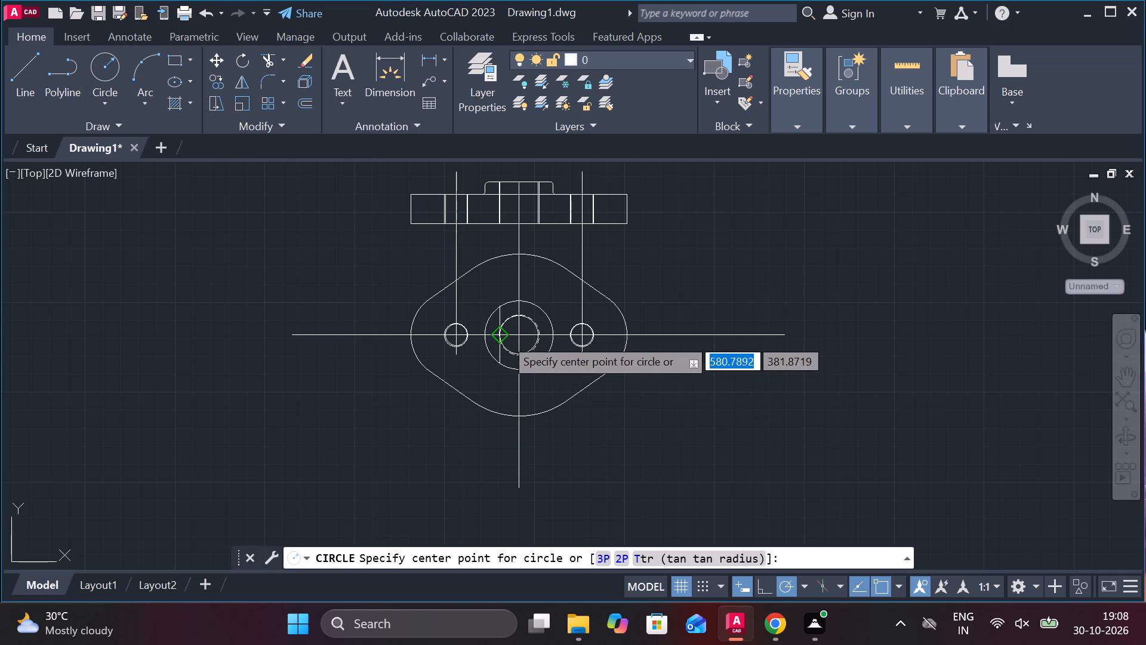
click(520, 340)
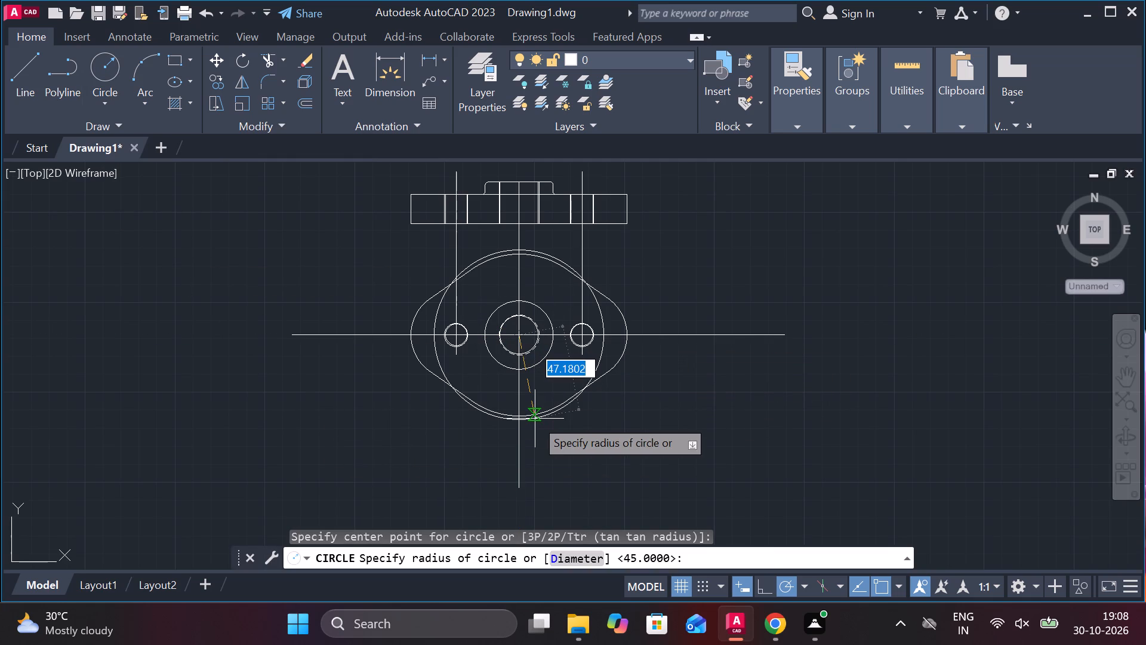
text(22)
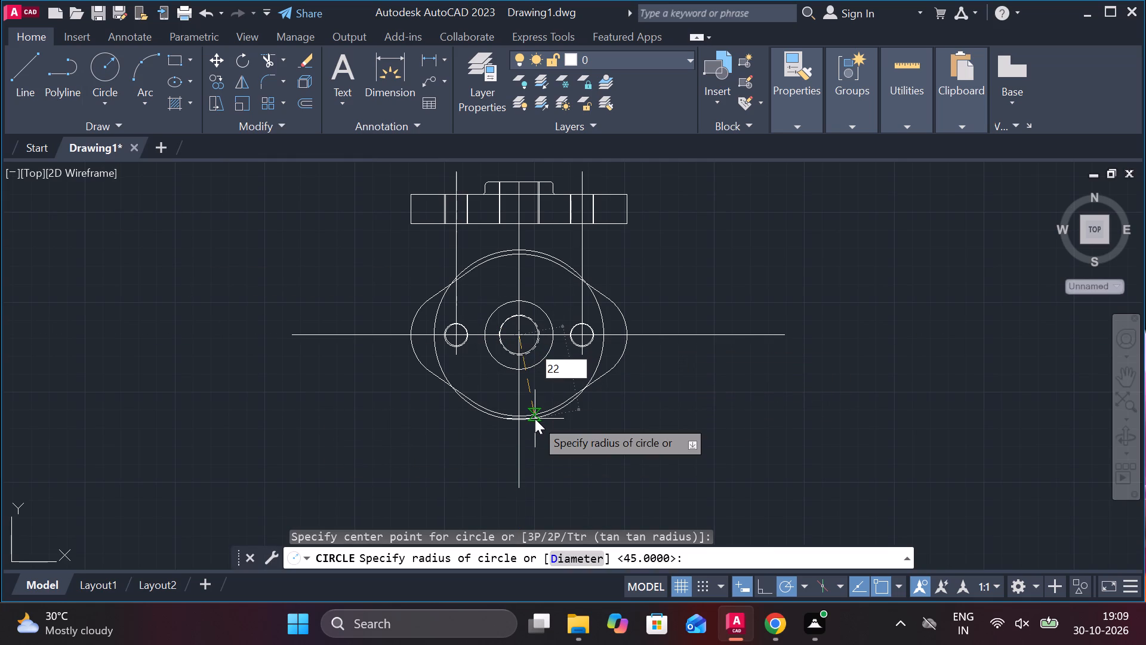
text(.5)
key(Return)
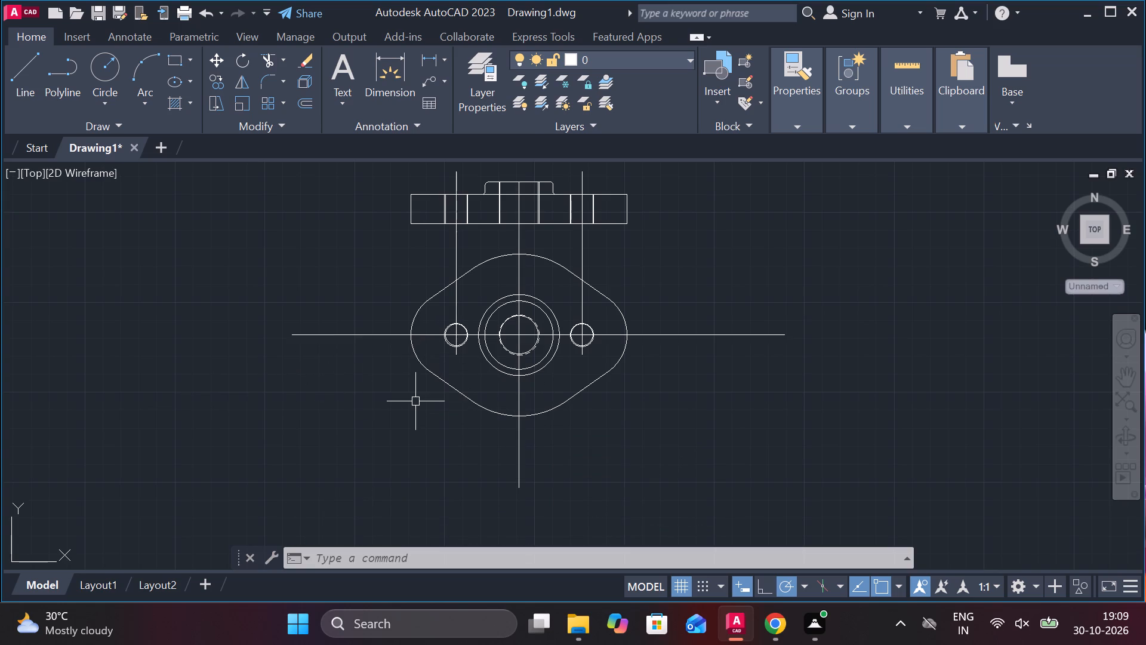
Undo the radius 22.5 circle, the outline trims, the mirrored tangent lines, the original tangent line and the radius 45 circle.
key(ctrl+z)
key(ctrl+z)
key(ctrl+z)
key(ctrl+z)
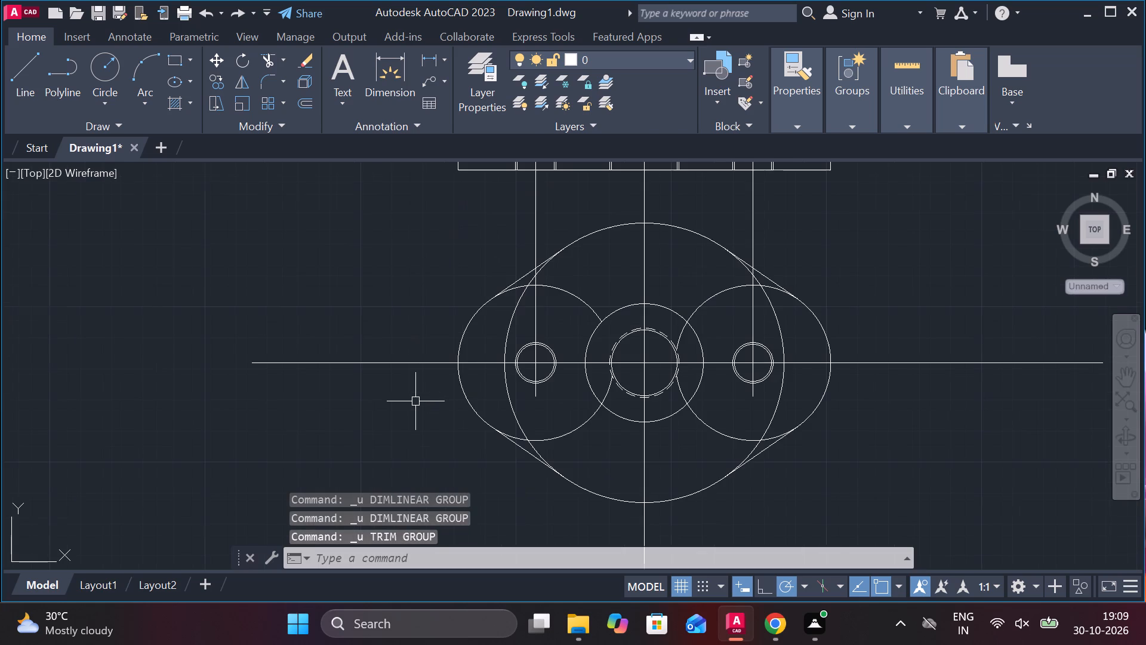
key(ctrl+z)
key(ctrl+z)
key(ctrl+z)
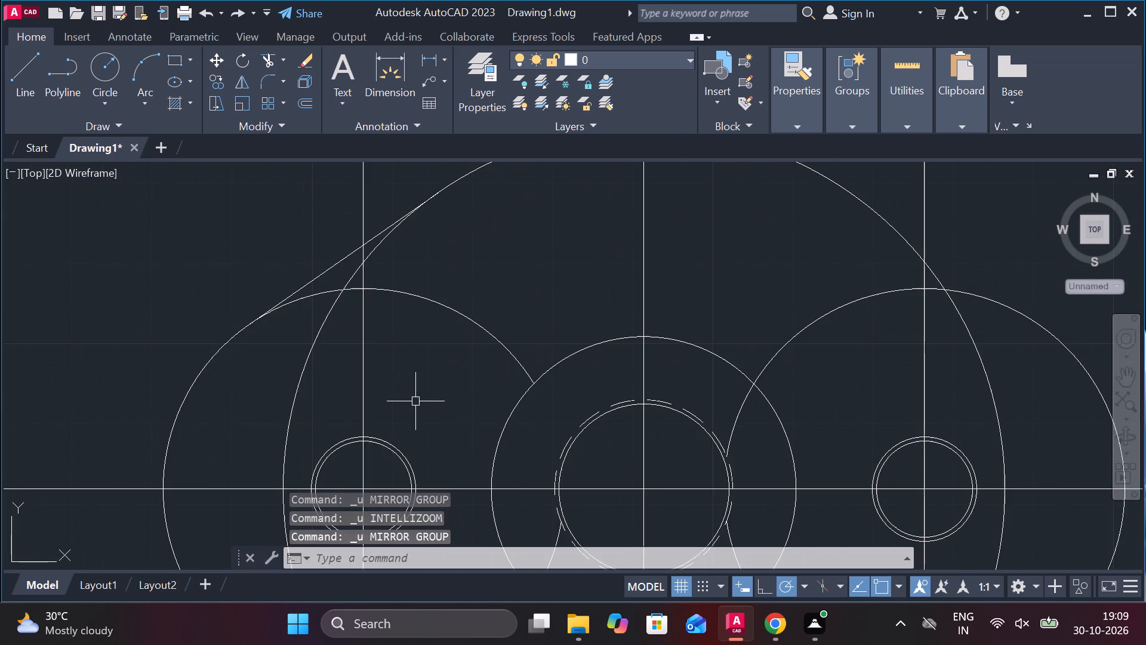
key(ctrl+z)
key(ctrl+z)
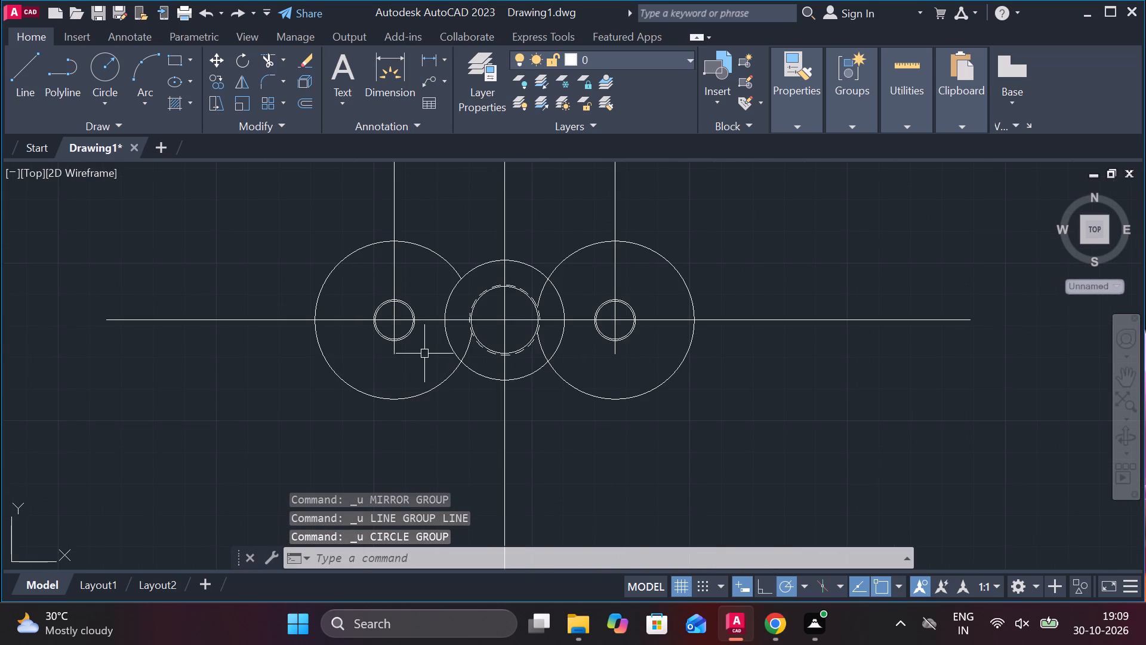
Delete the large left and right lobe arcs around the two bolt holes in the plan view.
scroll(447, 326, down, 1)
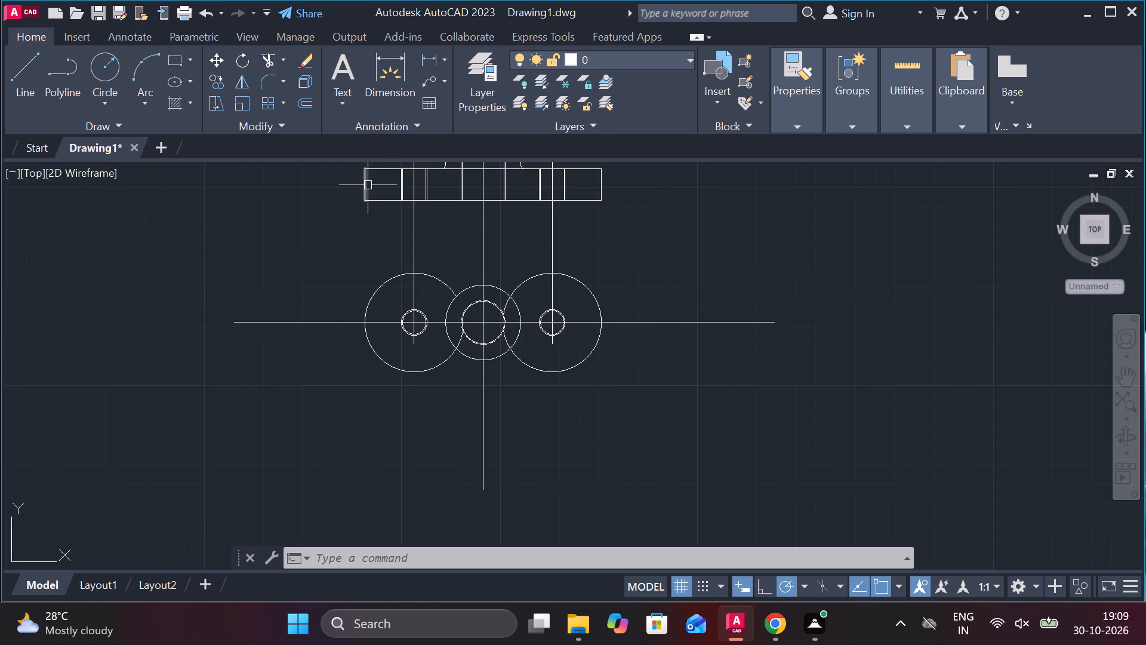
scroll(350, 254, down, 2)
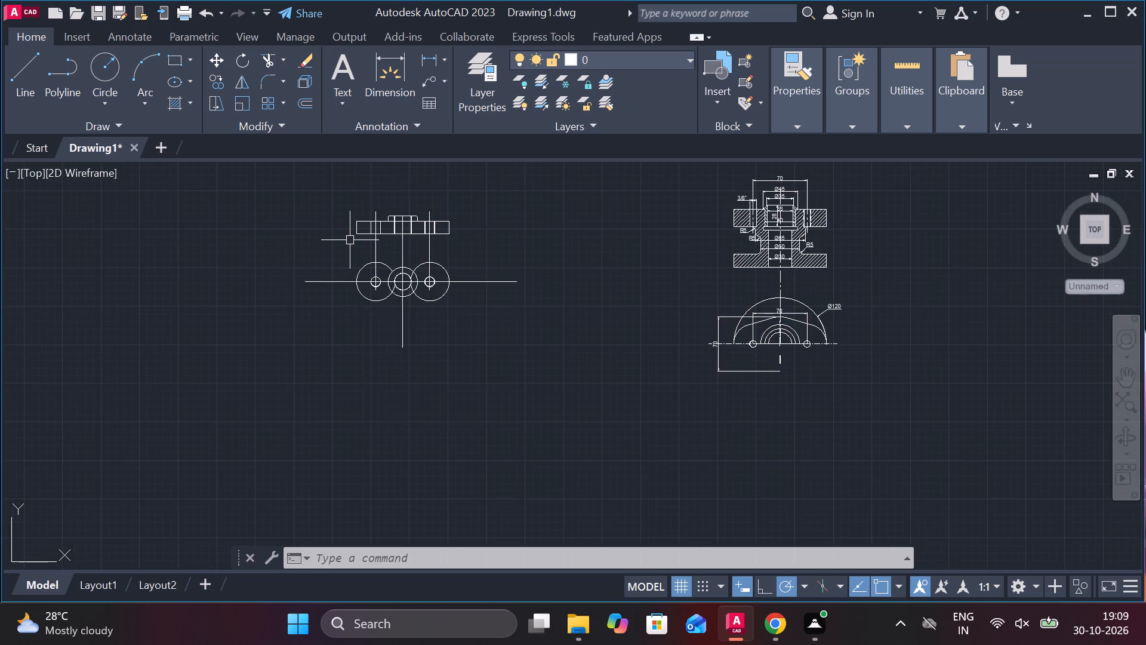
scroll(350, 240, up, 2)
click(386, 305)
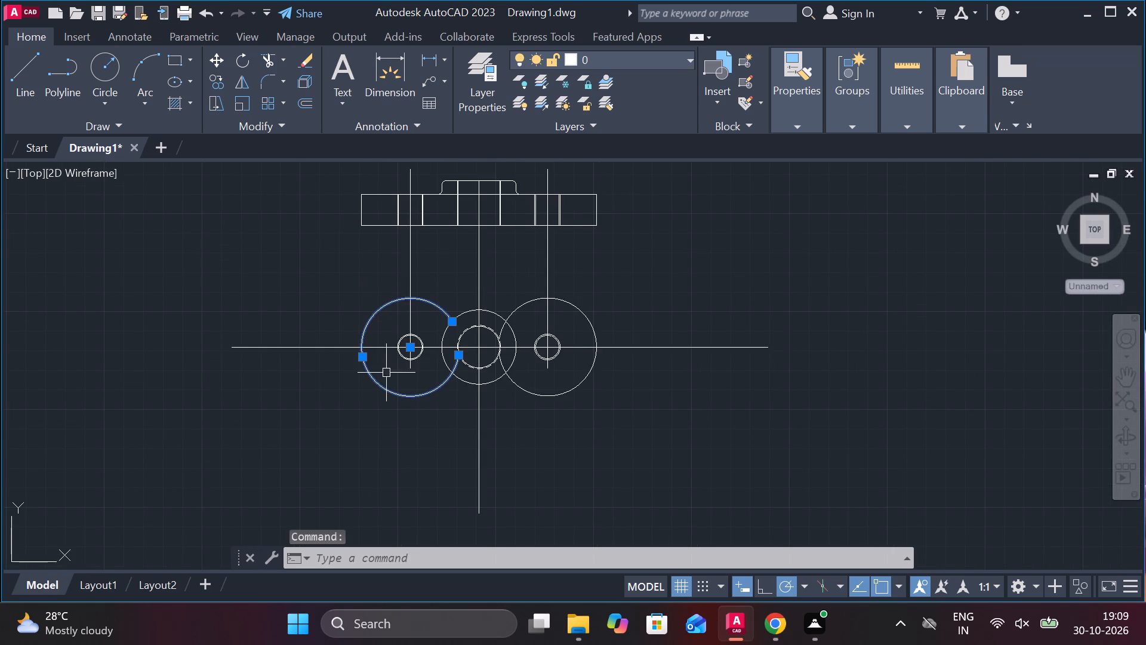
key(Delete)
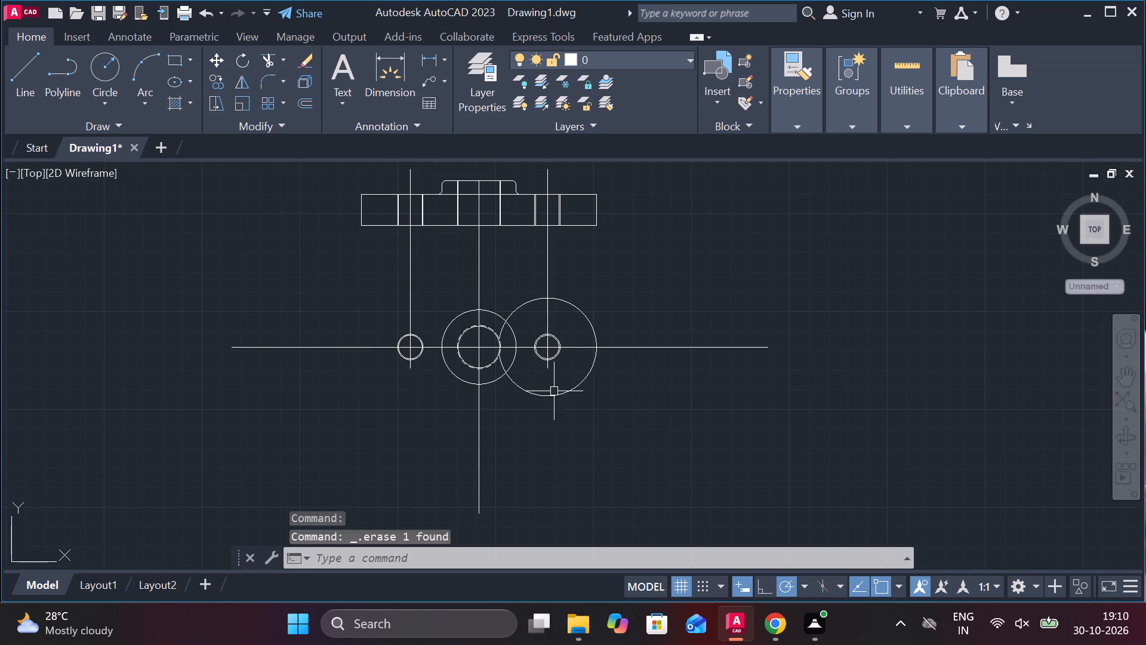
click(559, 400)
key(Delete)
Delete the vertical line closing the left end of the flange plate in the elevation above the plan.
click(362, 217)
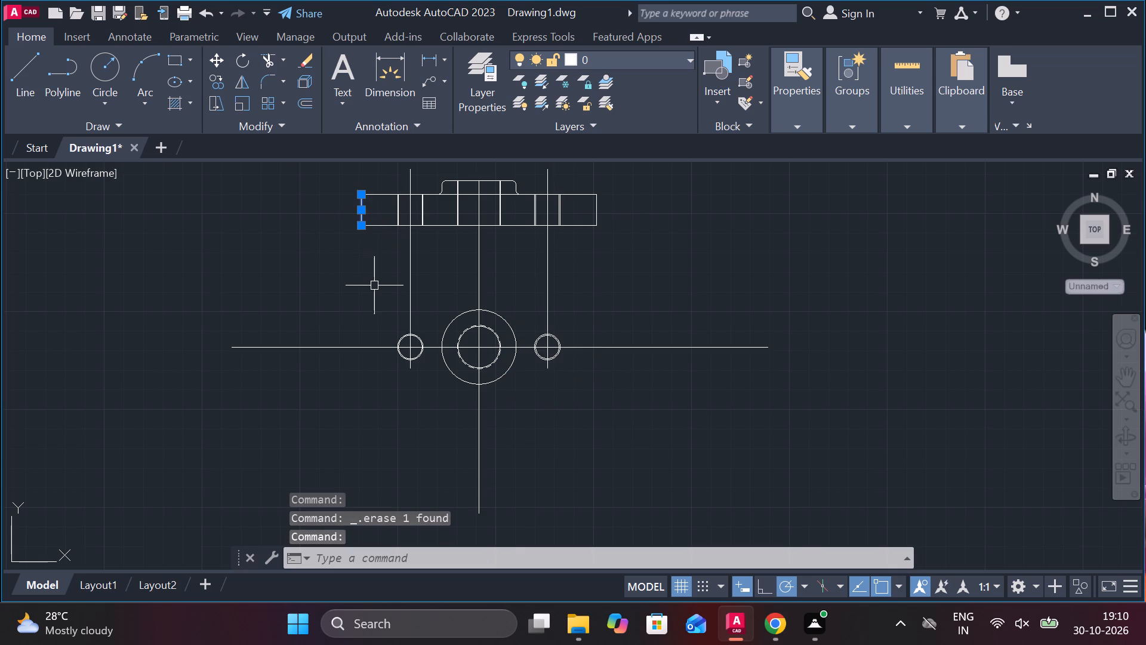
key(Delete)
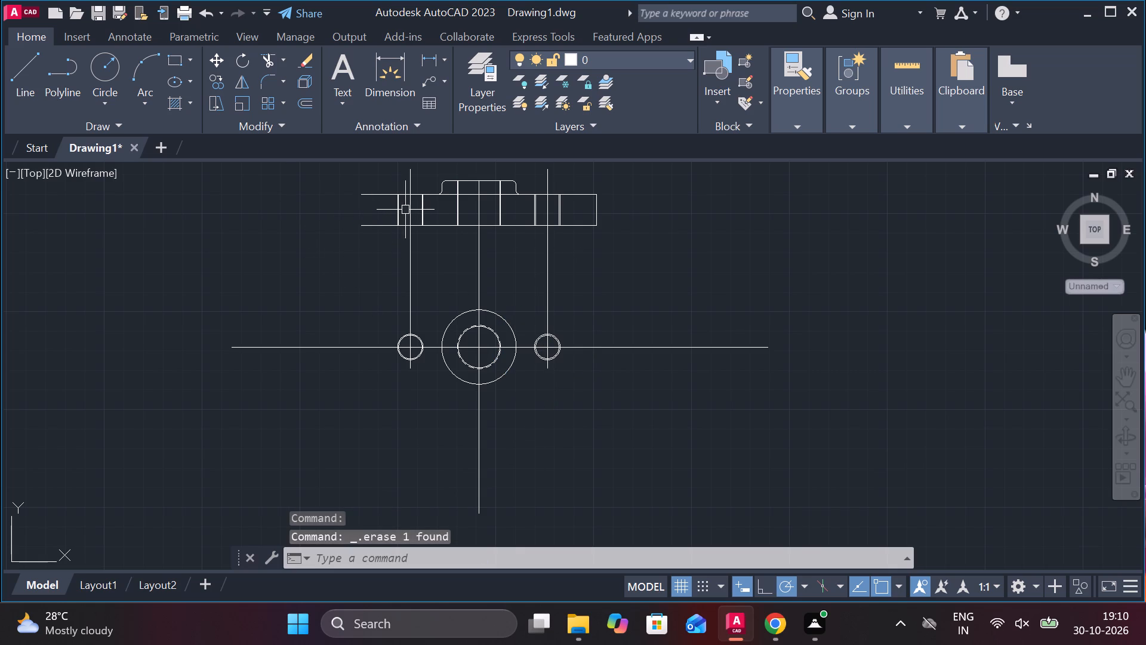
Draw a vertical line along the left bolt hole's axis from the plate's top edge to its bottom edge.
click(409, 211)
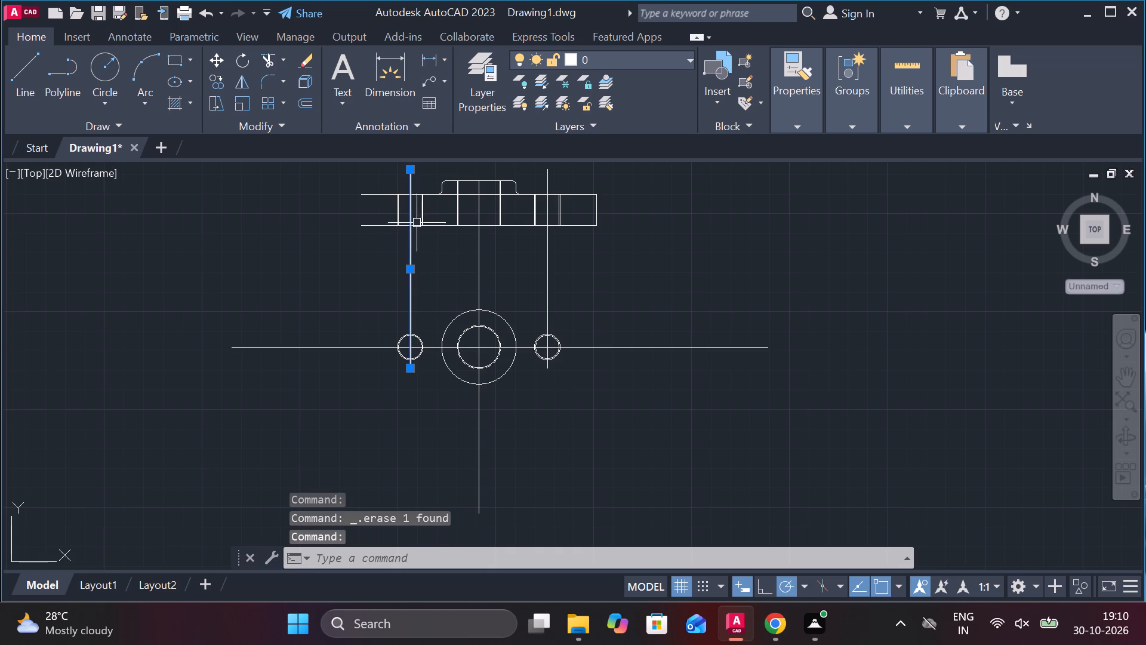
key(Escape)
click(31, 76)
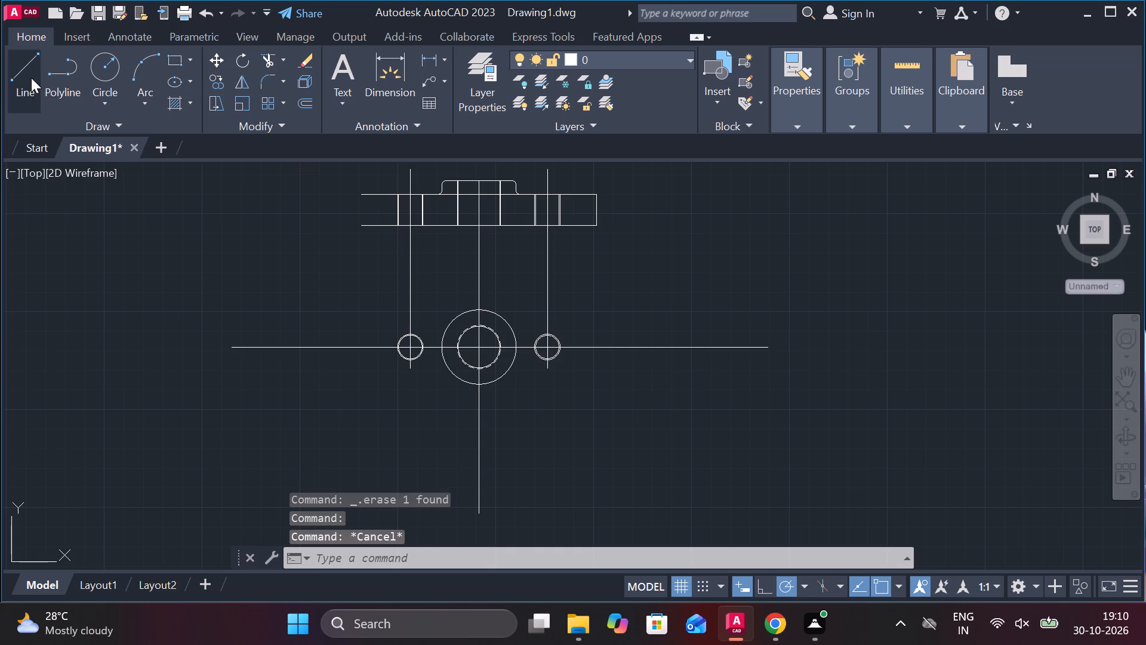
click(411, 198)
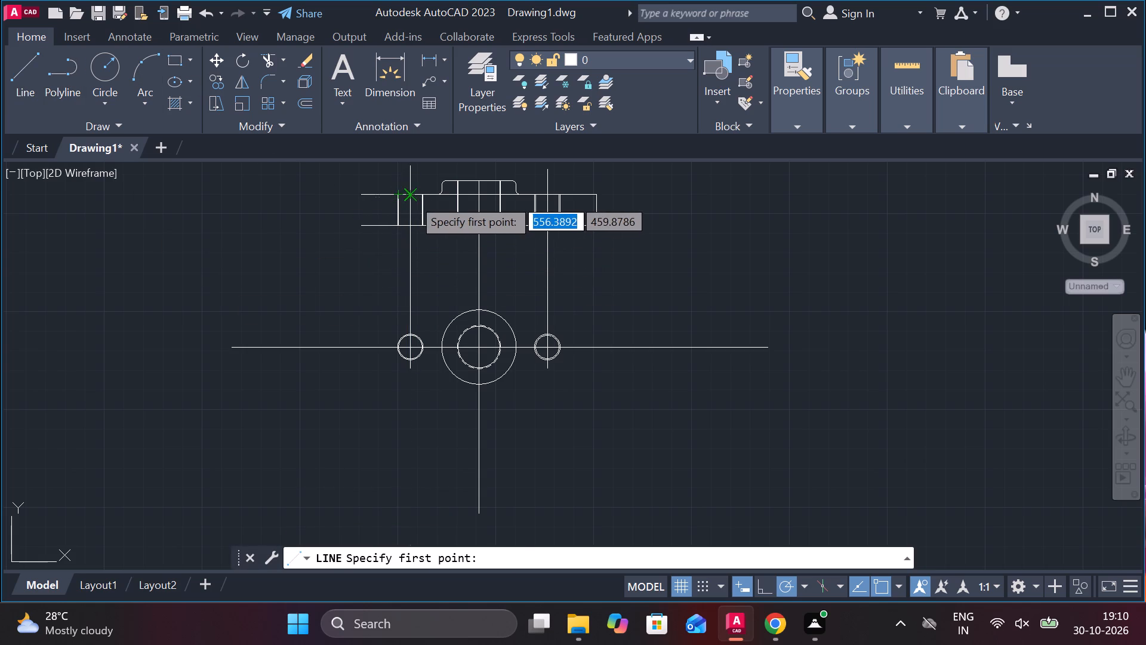
click(414, 222)
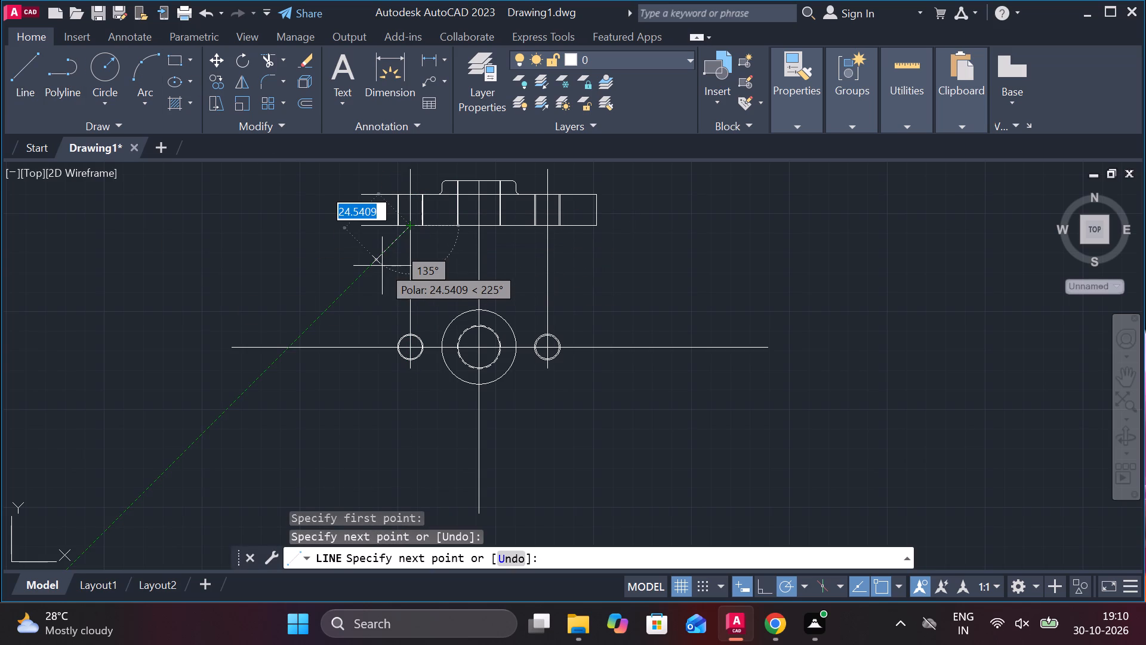
key(Escape)
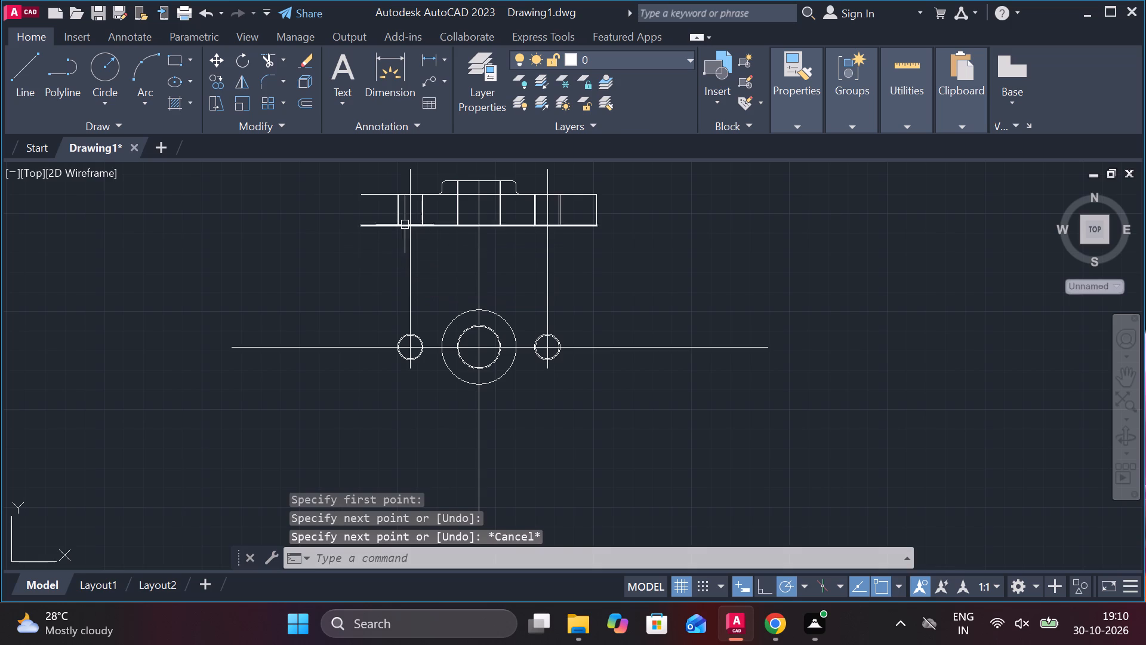
Move the new vertical line 13 to the left of the bolt hole's axis to form the plate's end.
click(410, 213)
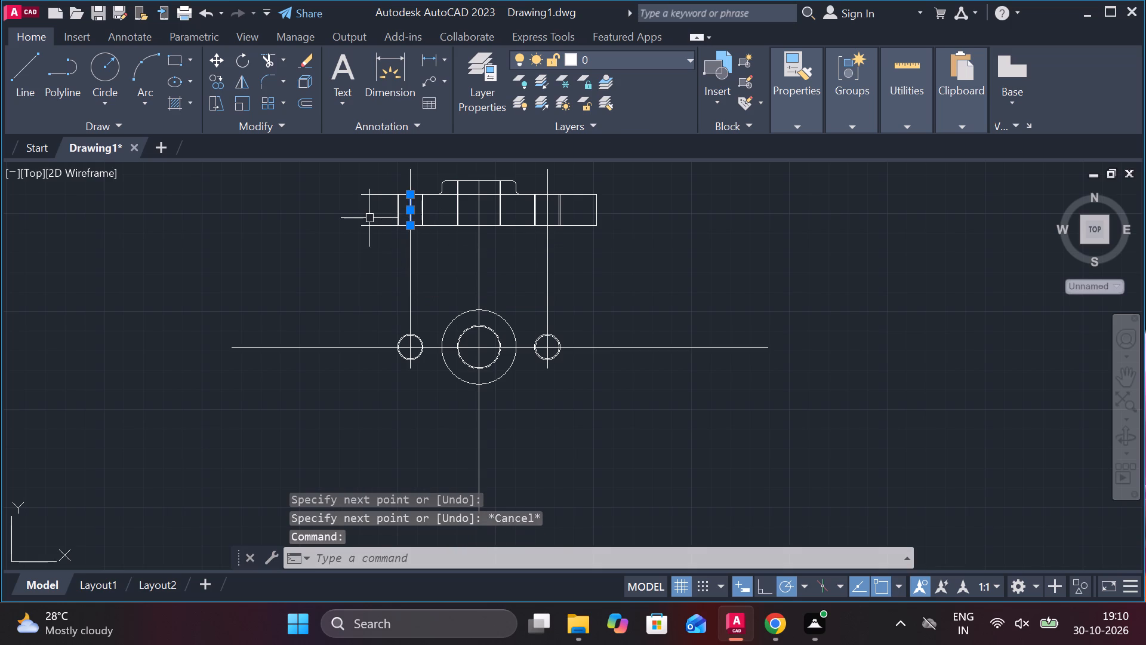
click(412, 209)
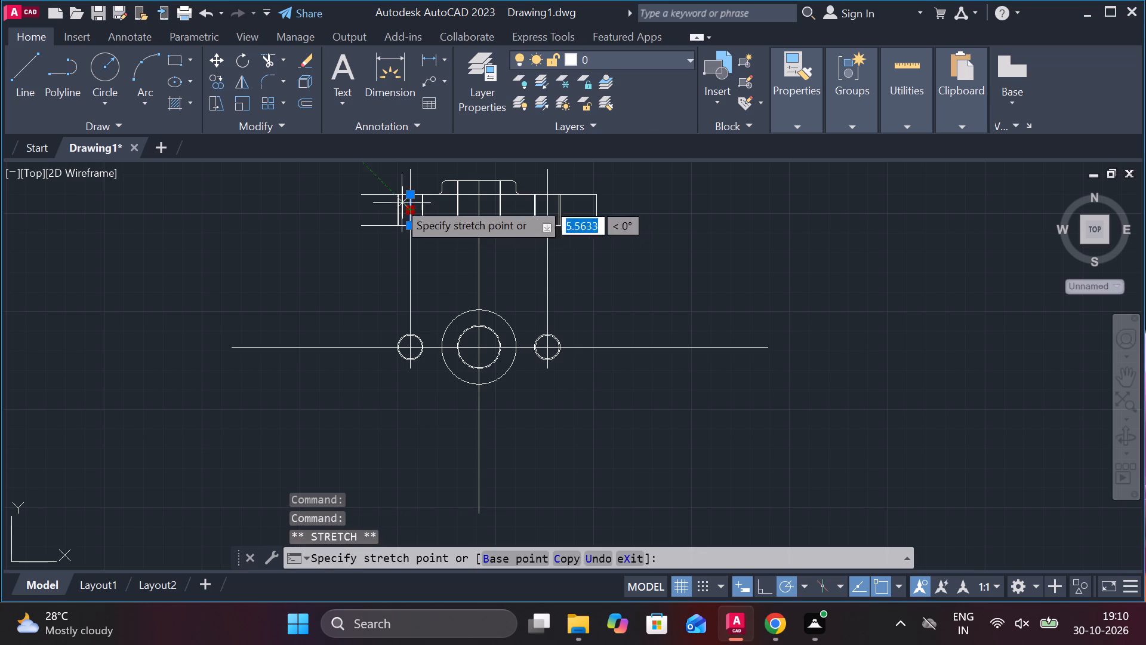
key(Escape)
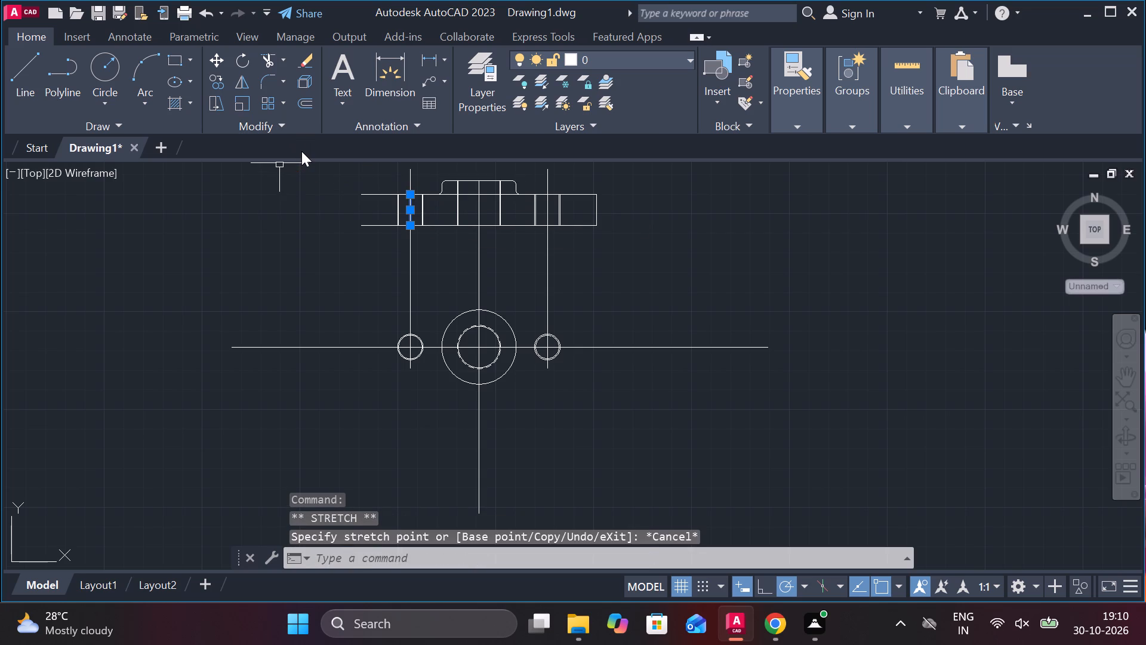
click(218, 51)
click(408, 210)
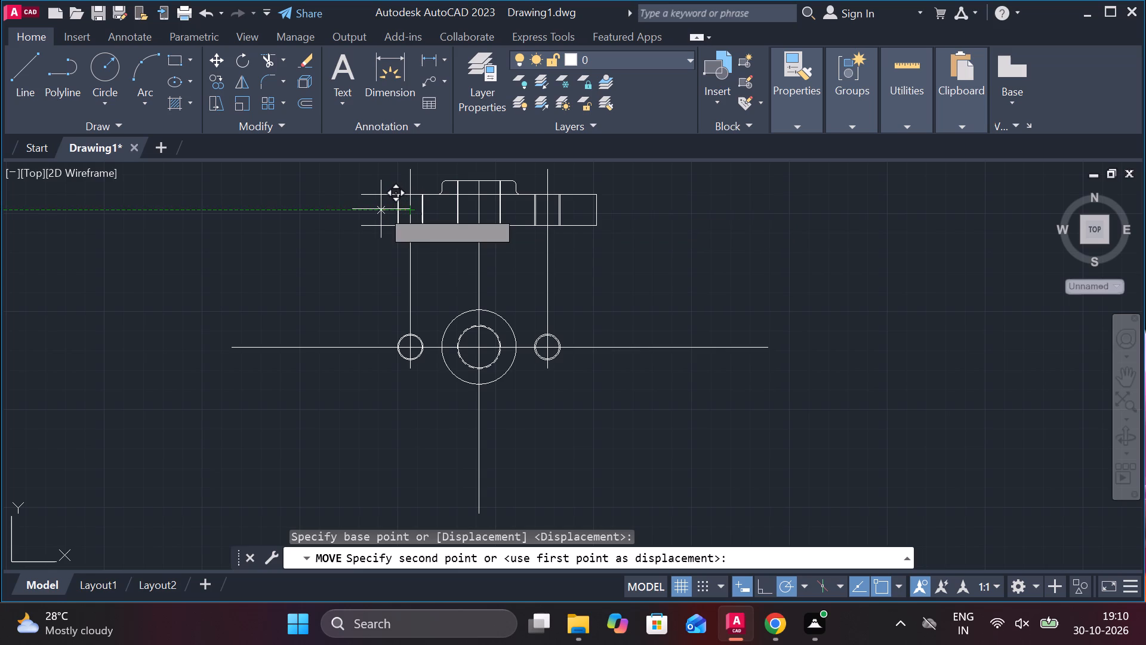
text(13)
key(Return)
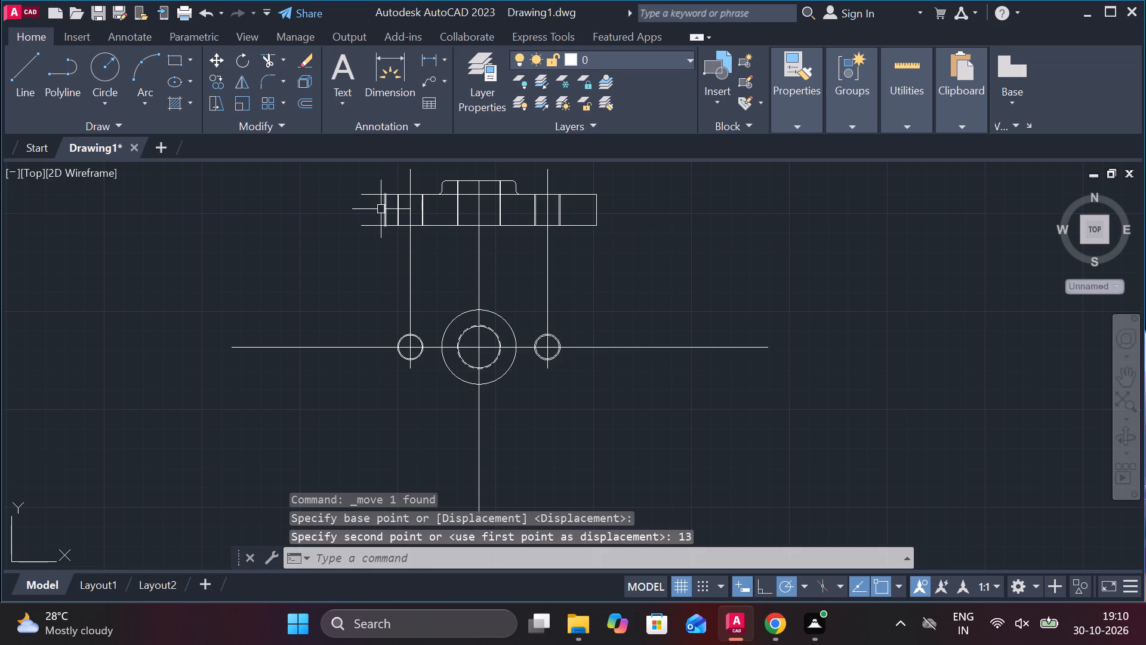
key(Escape)
Trim the plate's top and bottom edges where they overhang the new left end line.
click(275, 56)
click(366, 195)
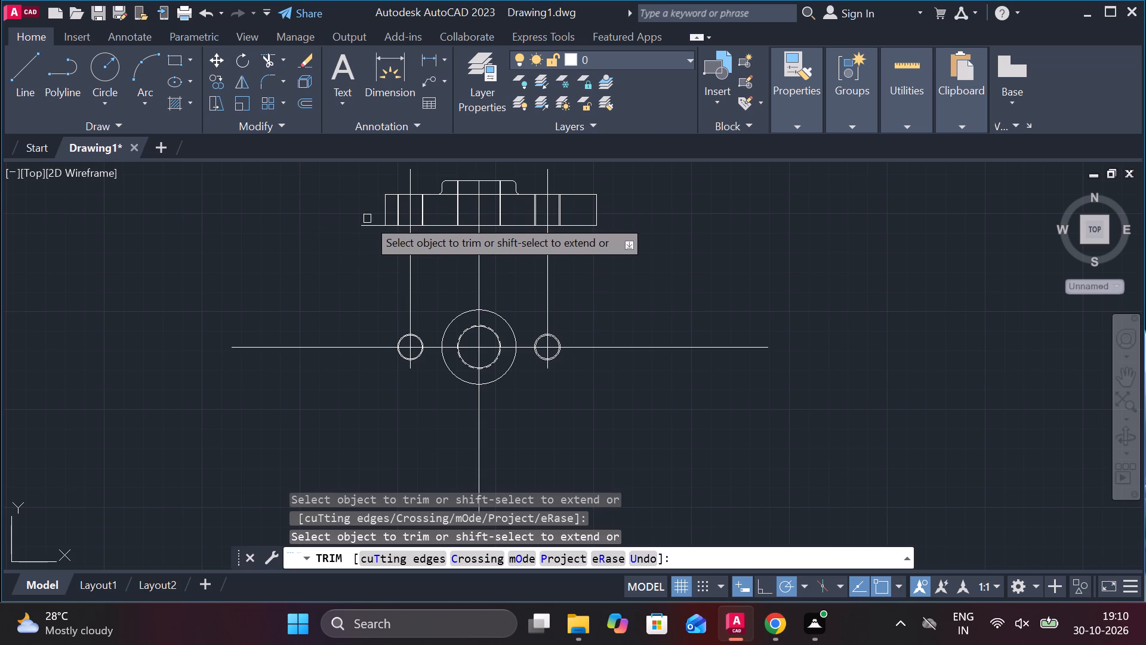
click(371, 228)
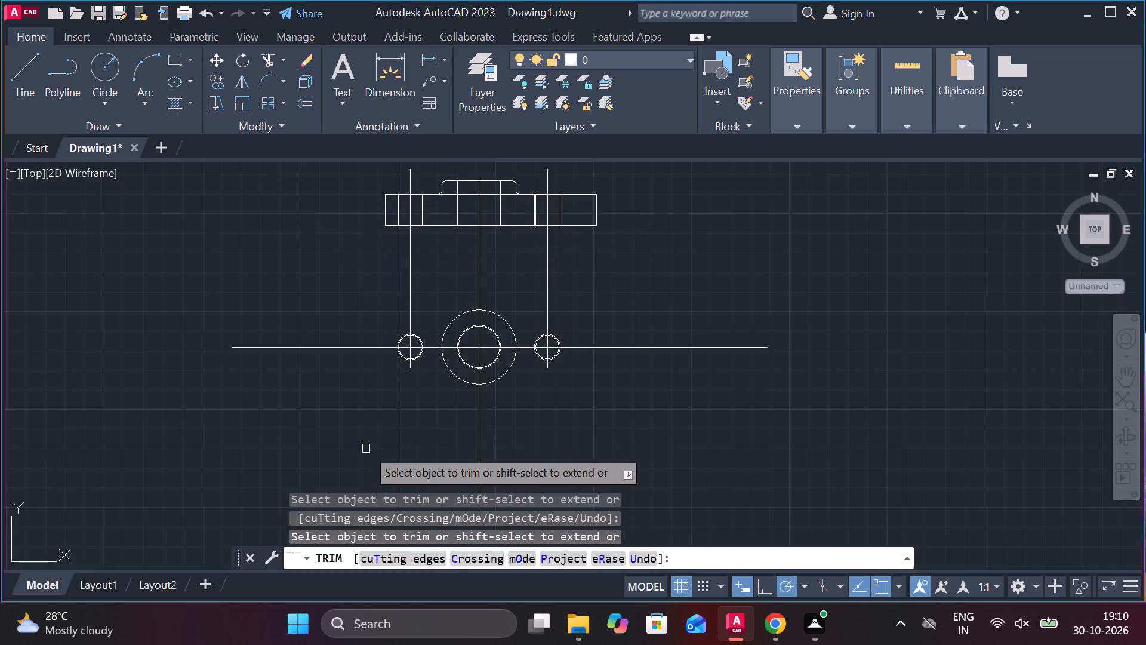
key(Escape)
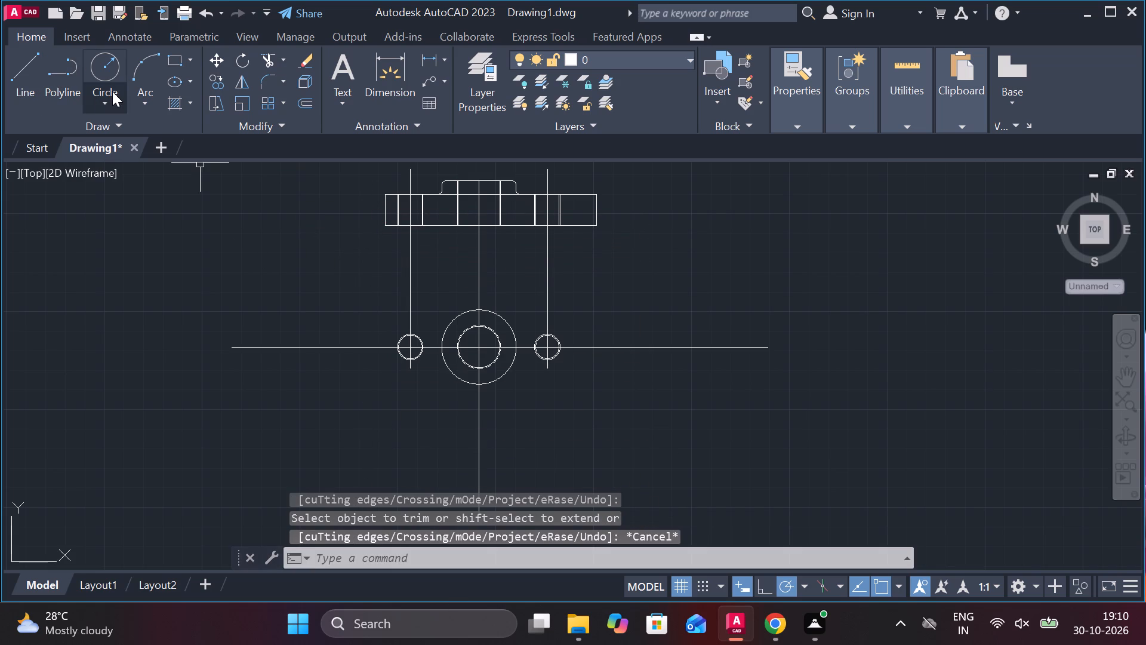
Draw a circle of radius 13 centred on the left bolt hole in the plan view.
click(105, 67)
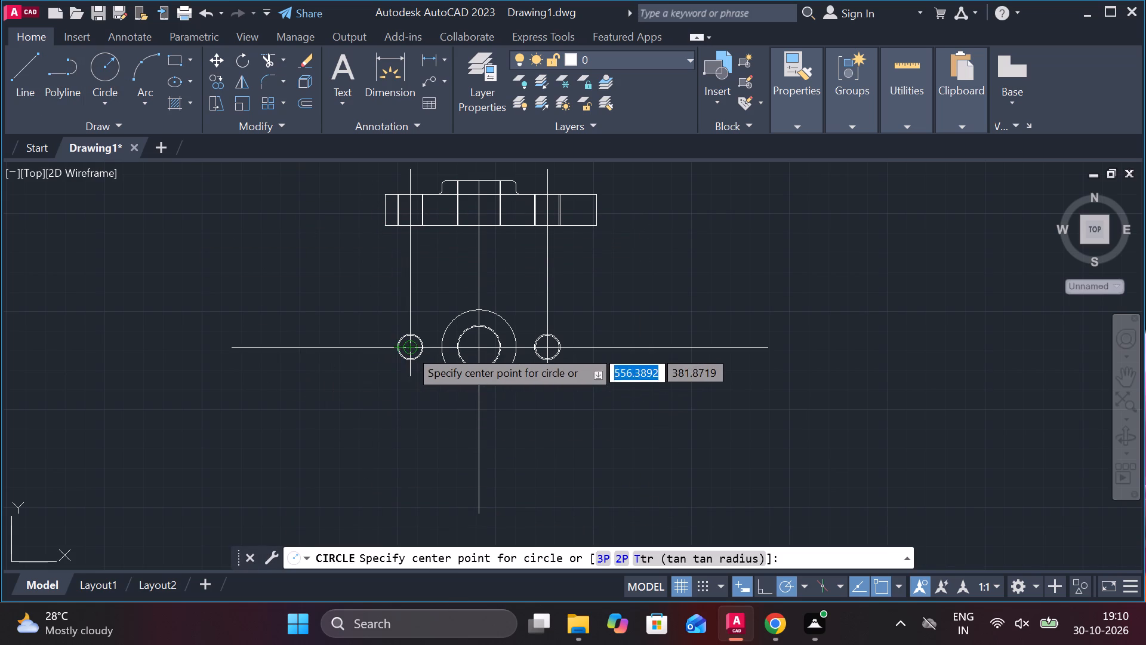
click(409, 349)
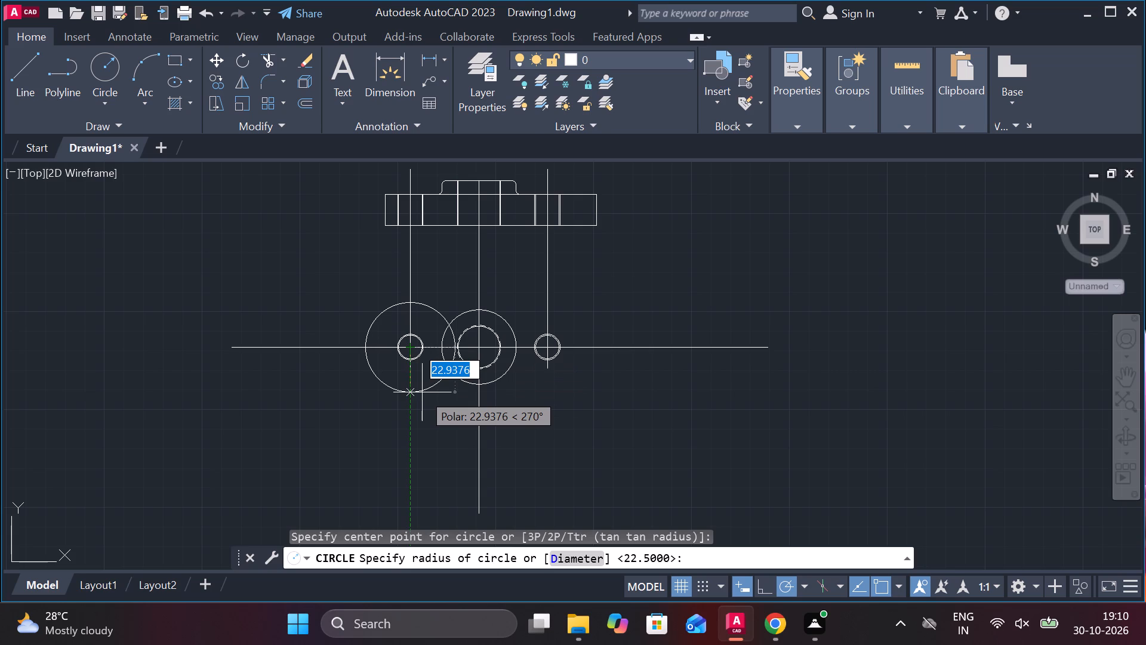
text(13)
key(Return)
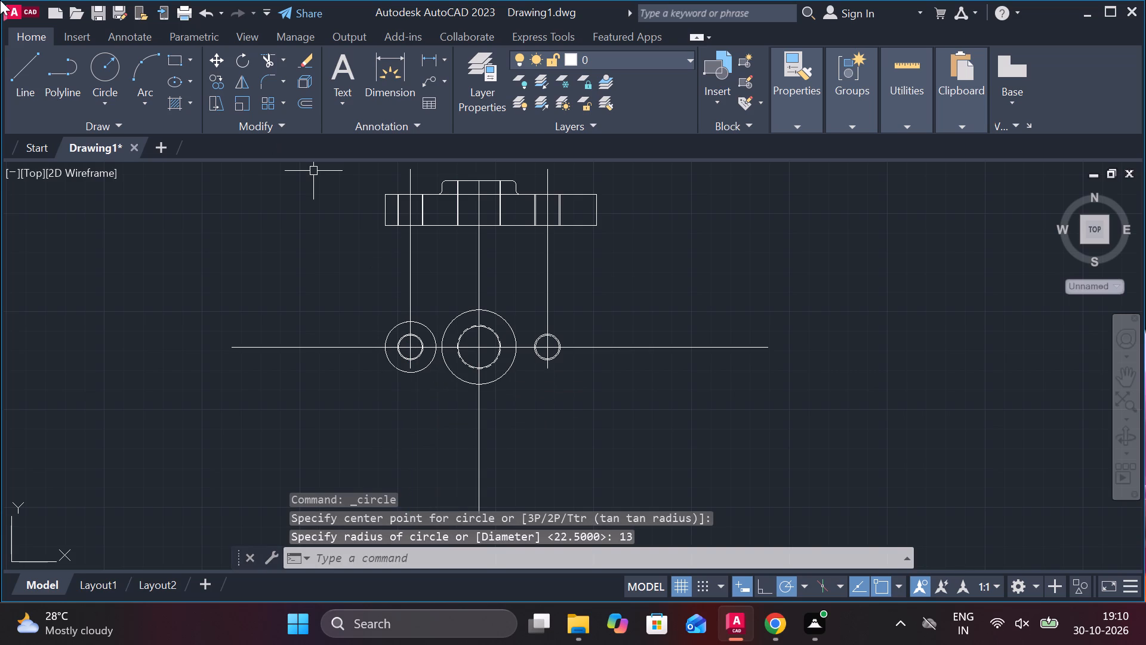
Draw a circle of radius 13 centred on the right bolt hole in the plan view.
click(108, 70)
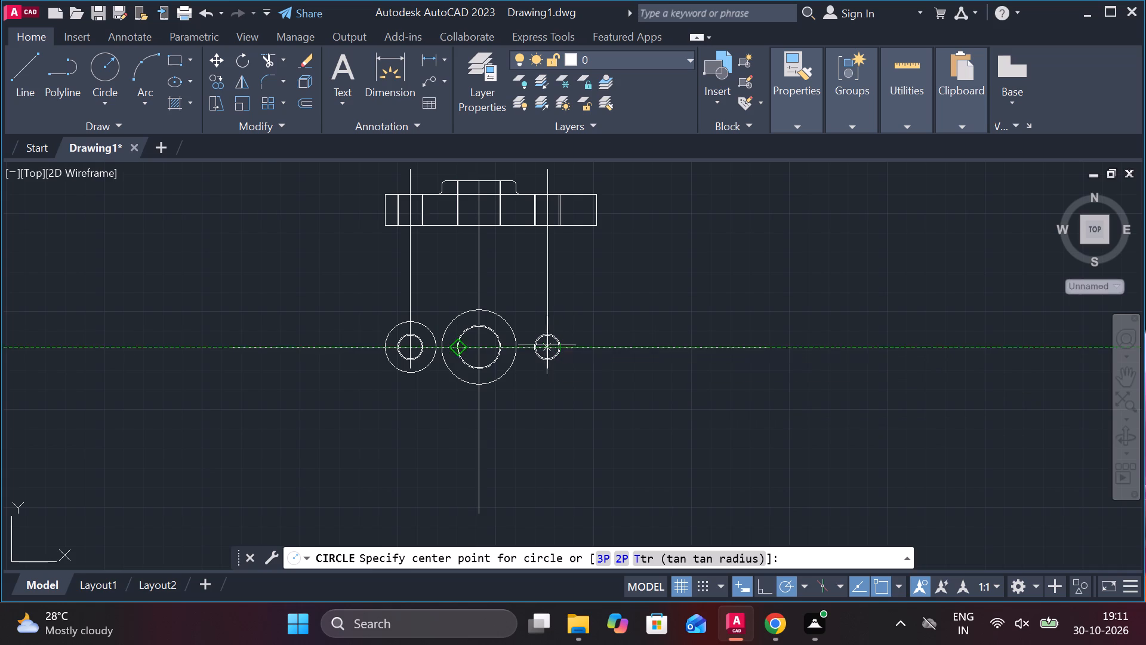
click(543, 348)
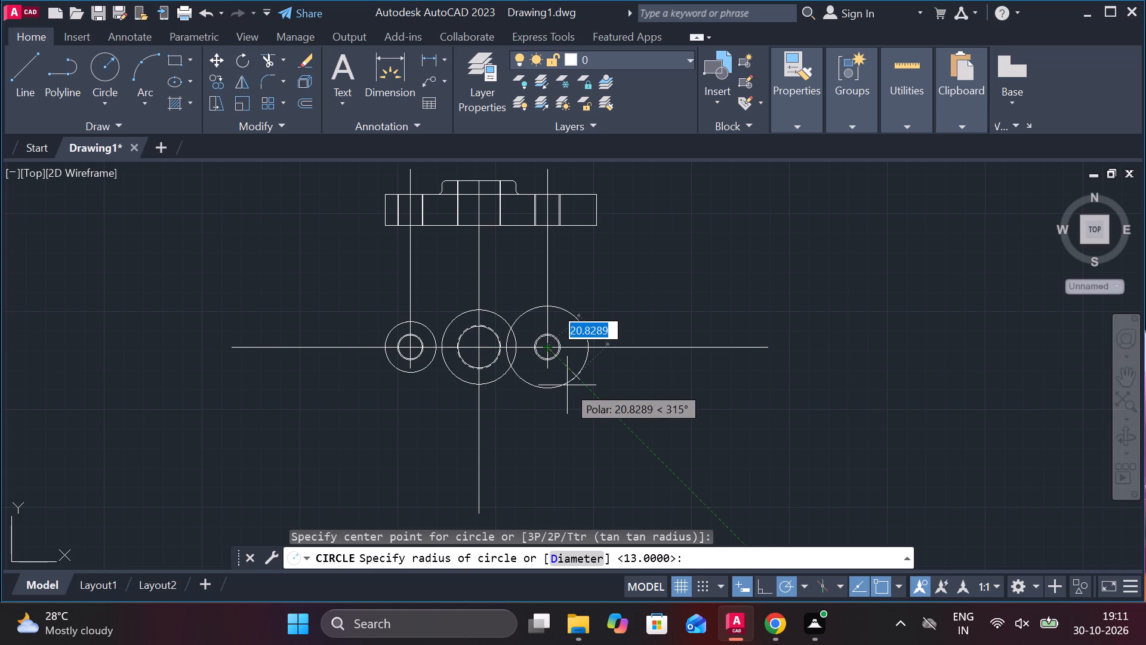
text(13)
key(Return)
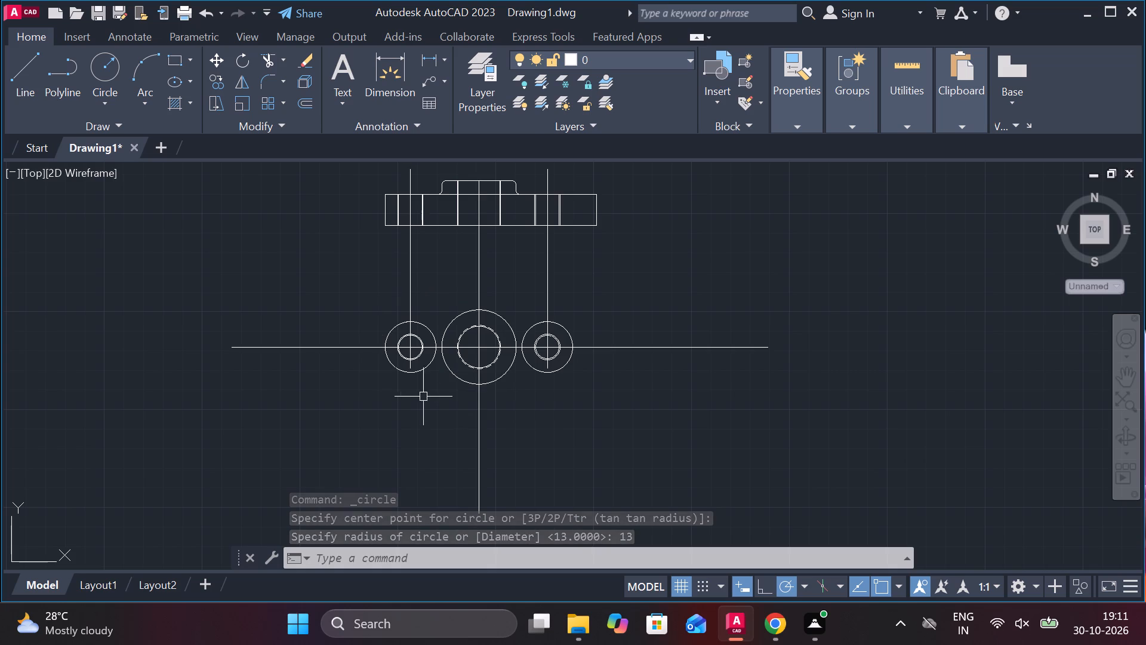
Draw a vertical line from the right radius 13 circle's outer quadrant up to the plate's top edge in the front view.
click(24, 78)
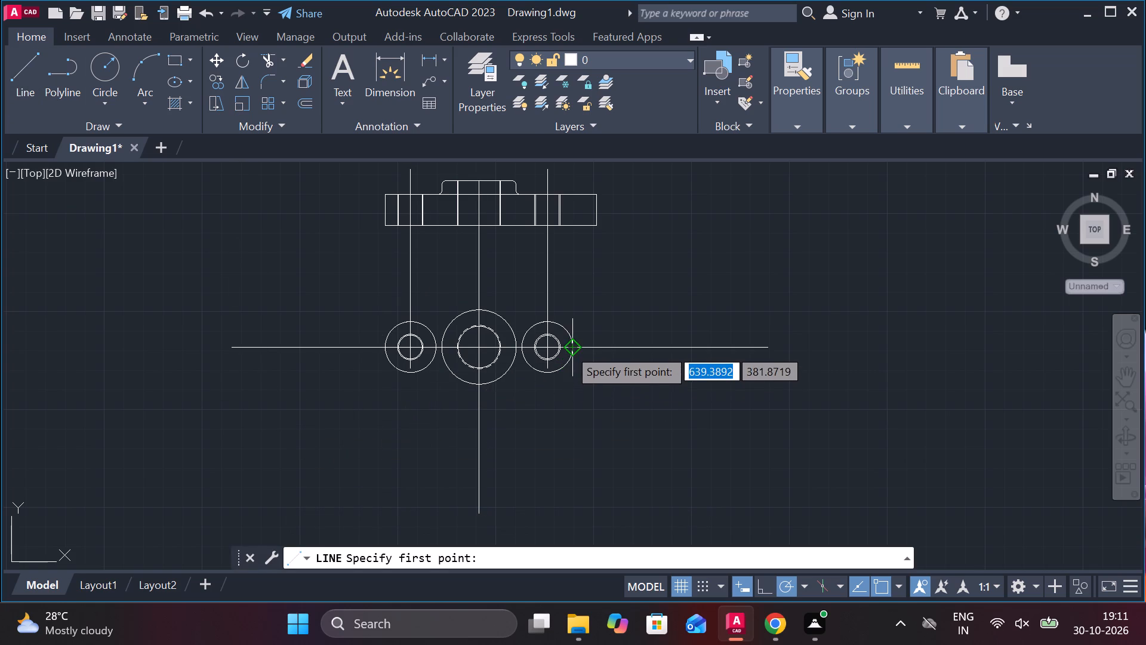
click(568, 348)
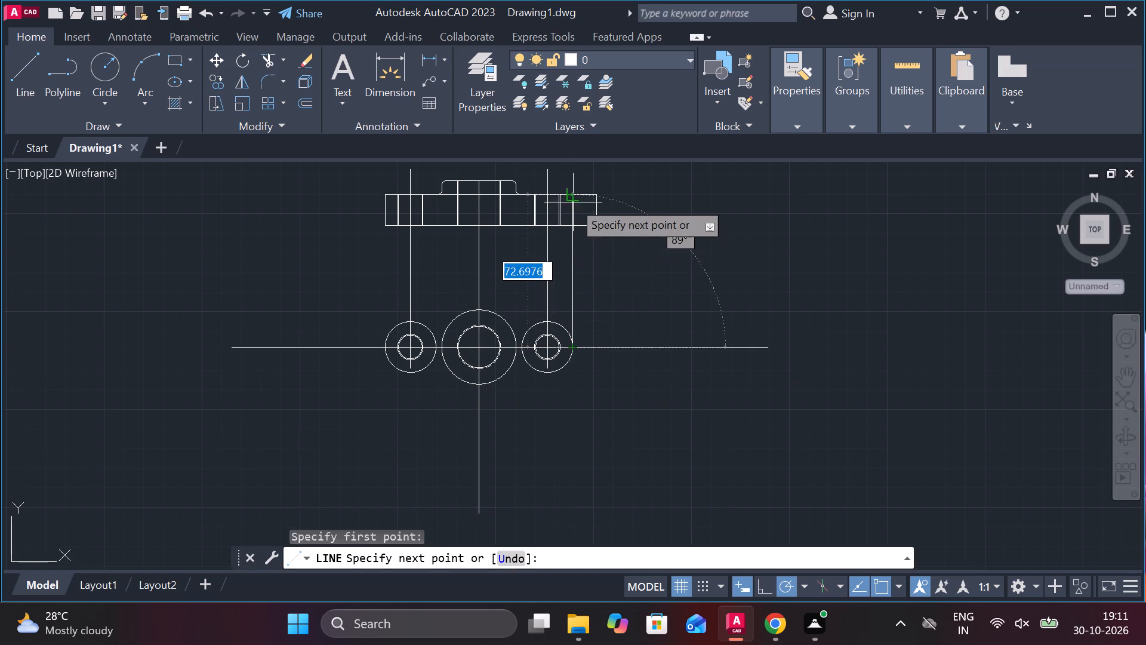
click(571, 196)
key(Escape)
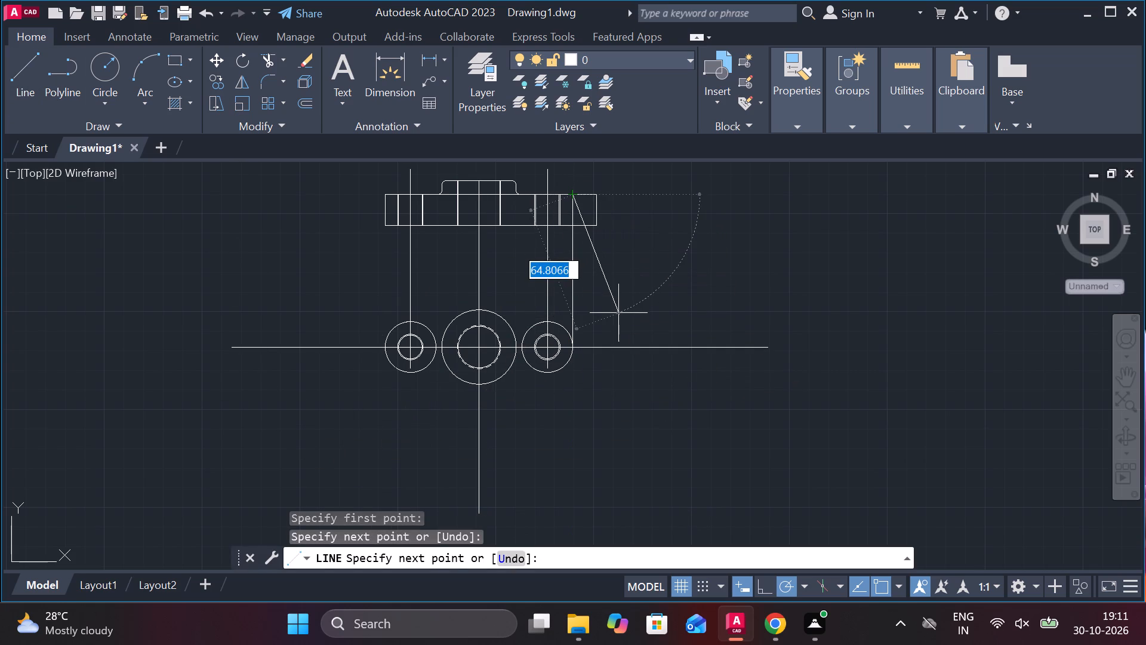
Trim the new line below the plate and remove the plate's overhang beyond it to form the right end.
click(266, 53)
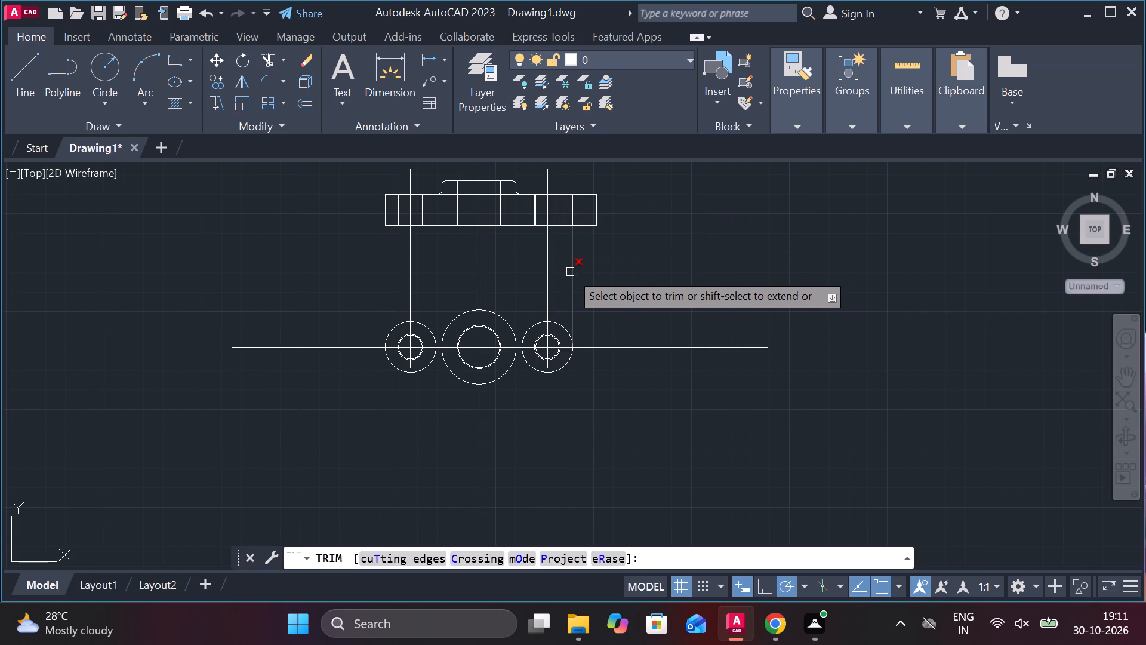
click(570, 272)
click(587, 228)
click(596, 215)
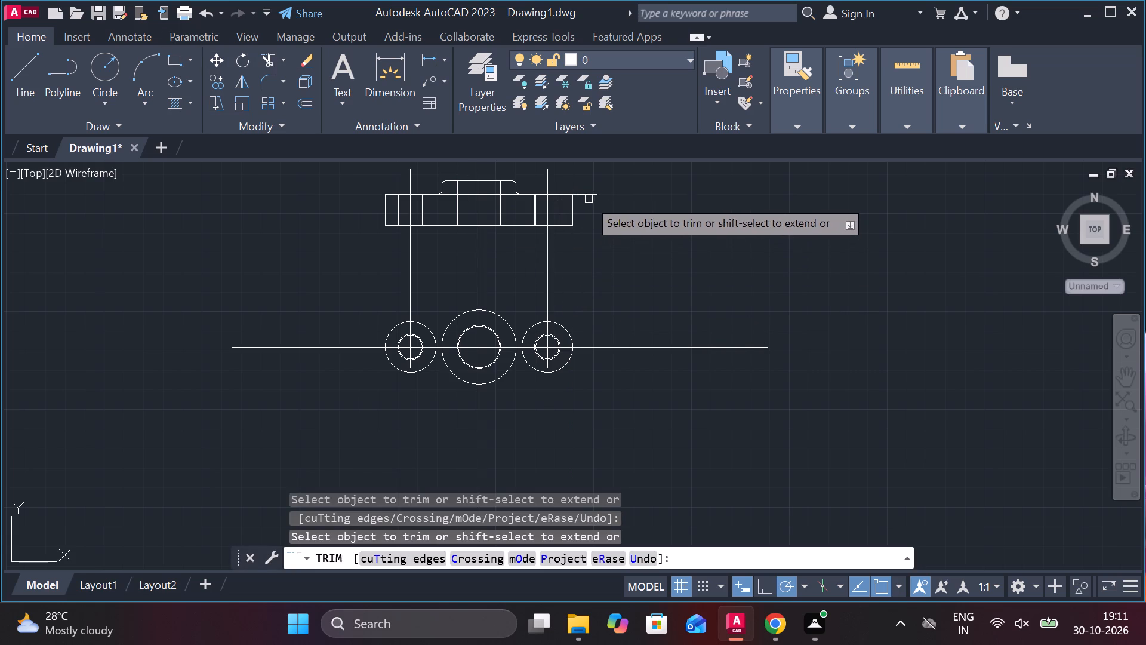
click(587, 196)
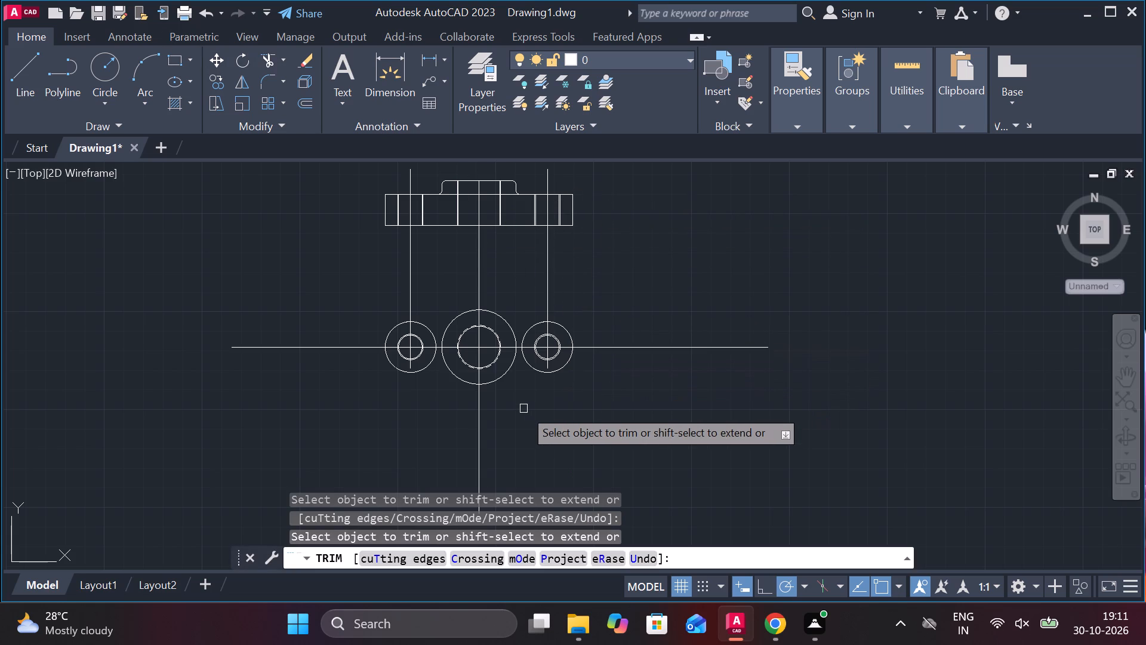
key(Escape)
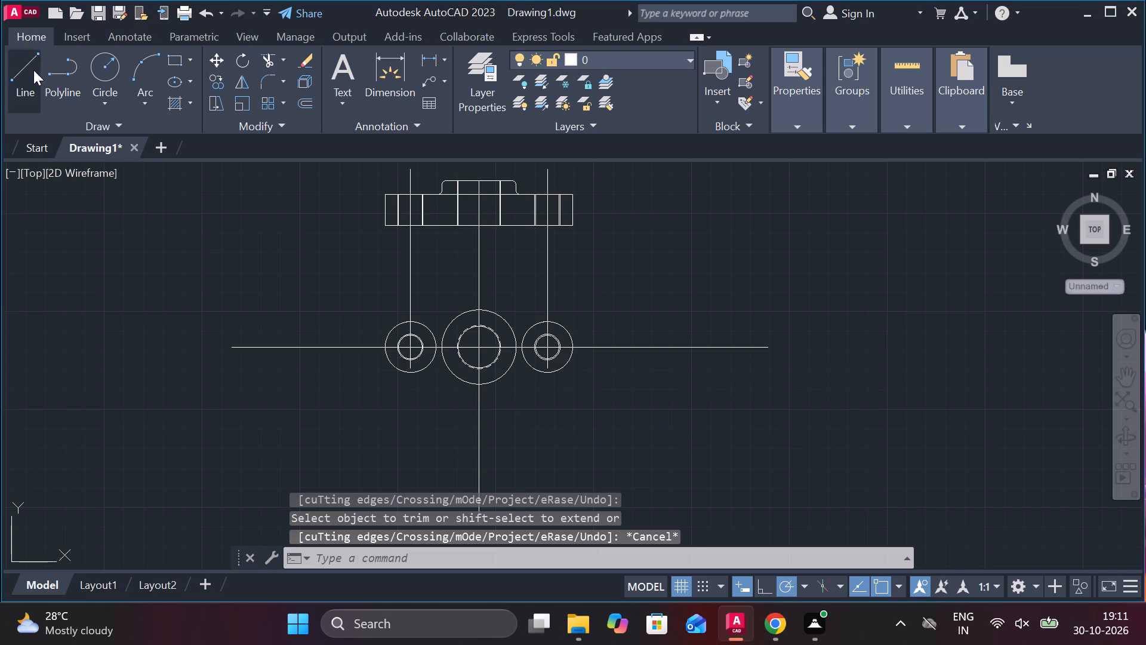
Draw a line tangent to the upper sides of the left radius 13 circle and the large central circle.
key(l)
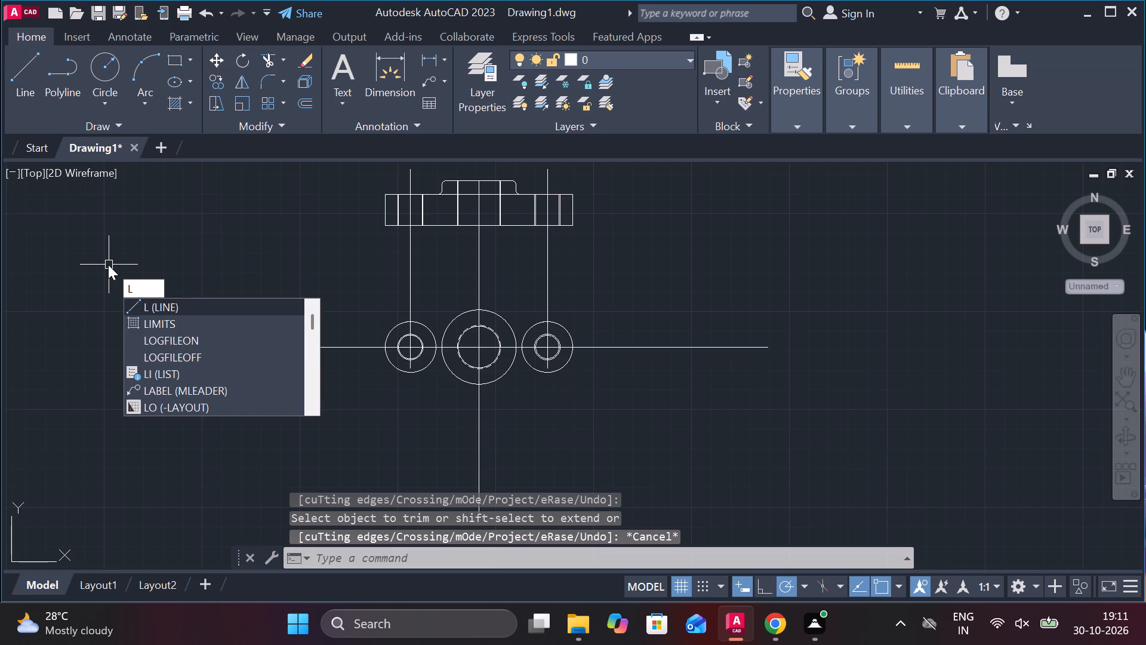
key(Return)
text(tan)
key(Return)
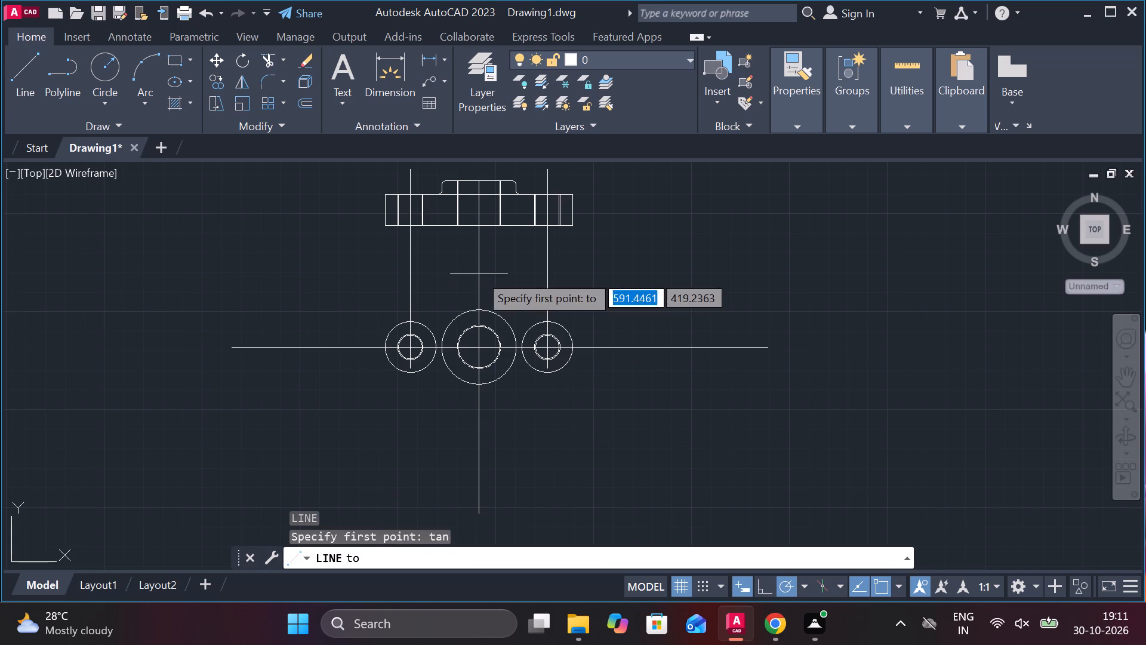
scroll(402, 322, up, 3)
click(402, 322)
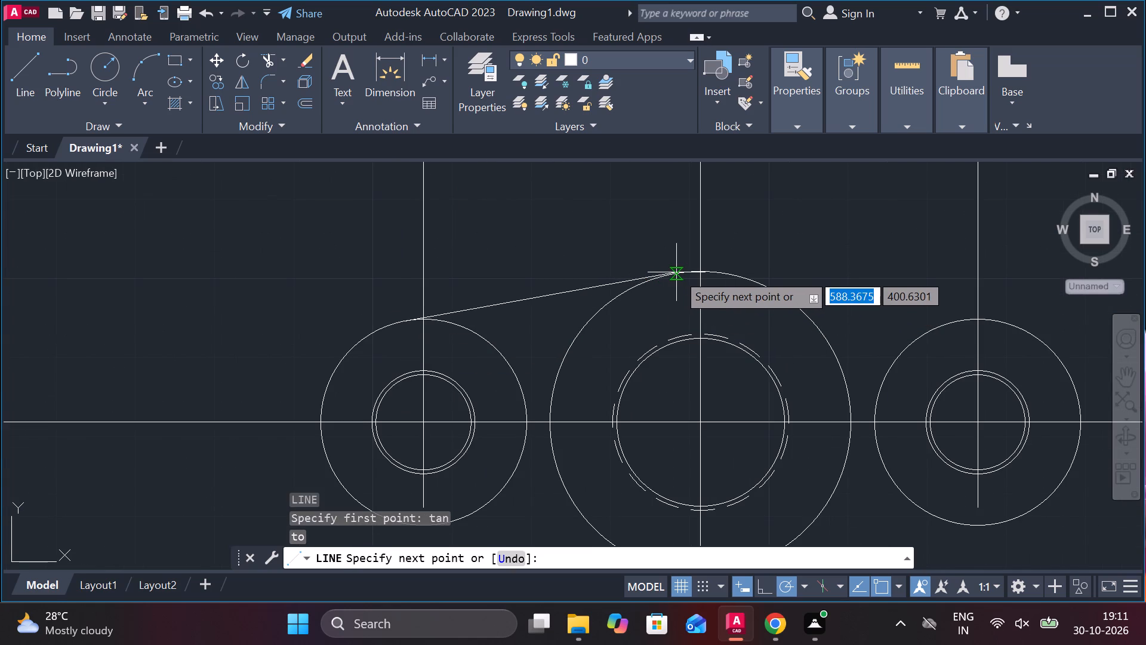
text(tan)
key(Return)
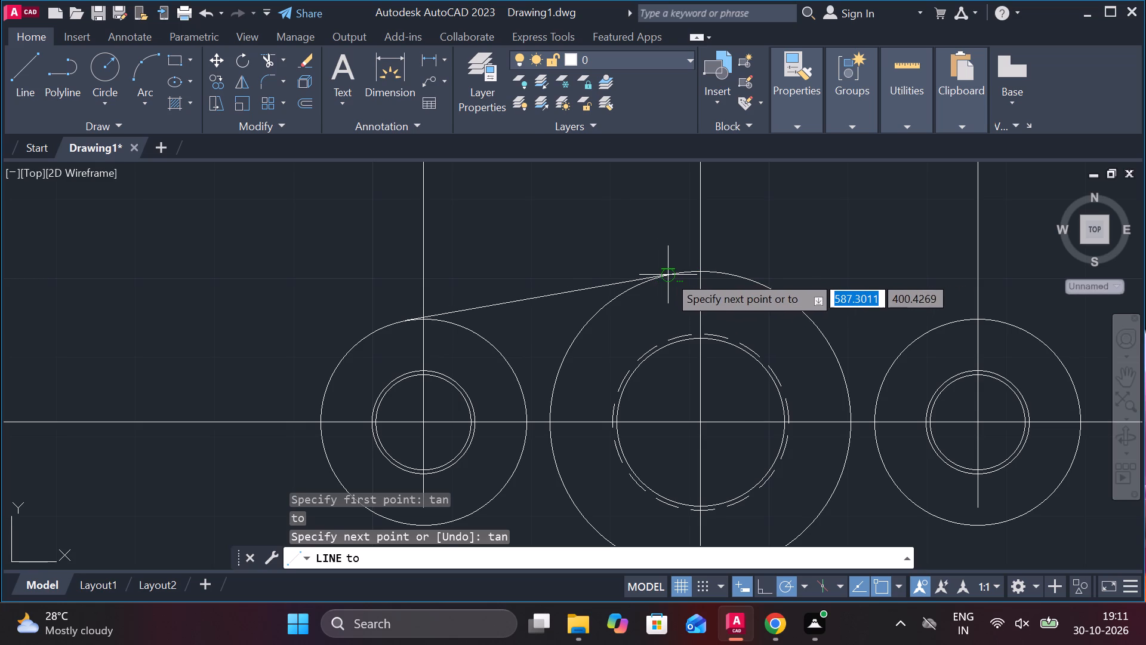
click(668, 275)
key(Escape)
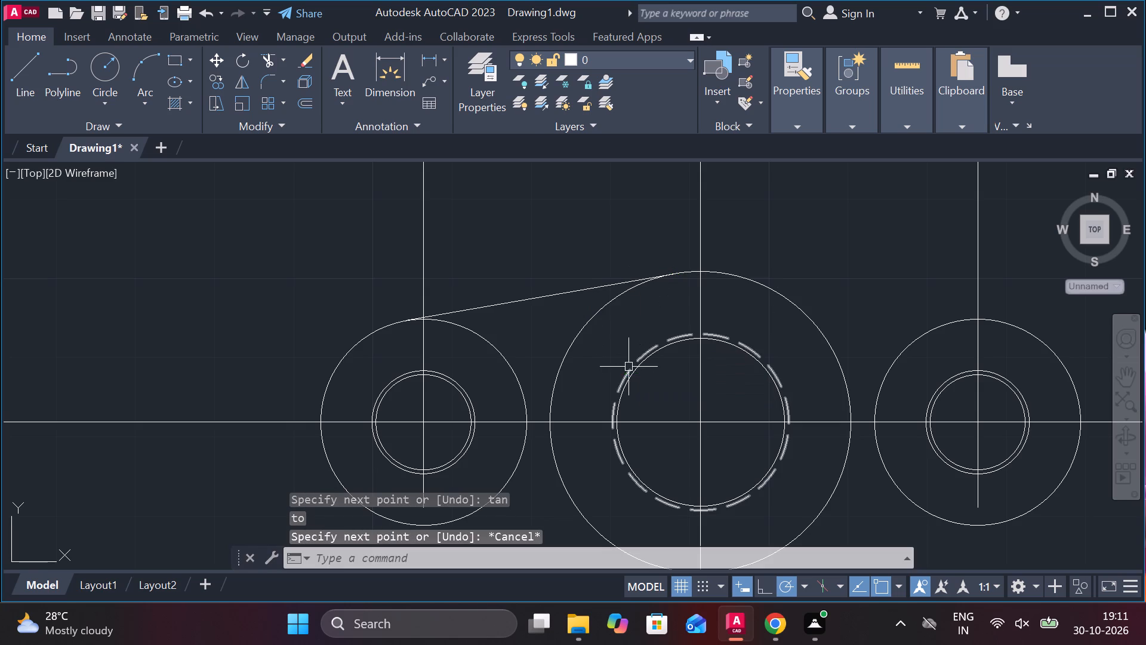
Mirror the upper tangent line about the plan view's vertical centre line, keeping the original.
scroll(569, 350, down, 2)
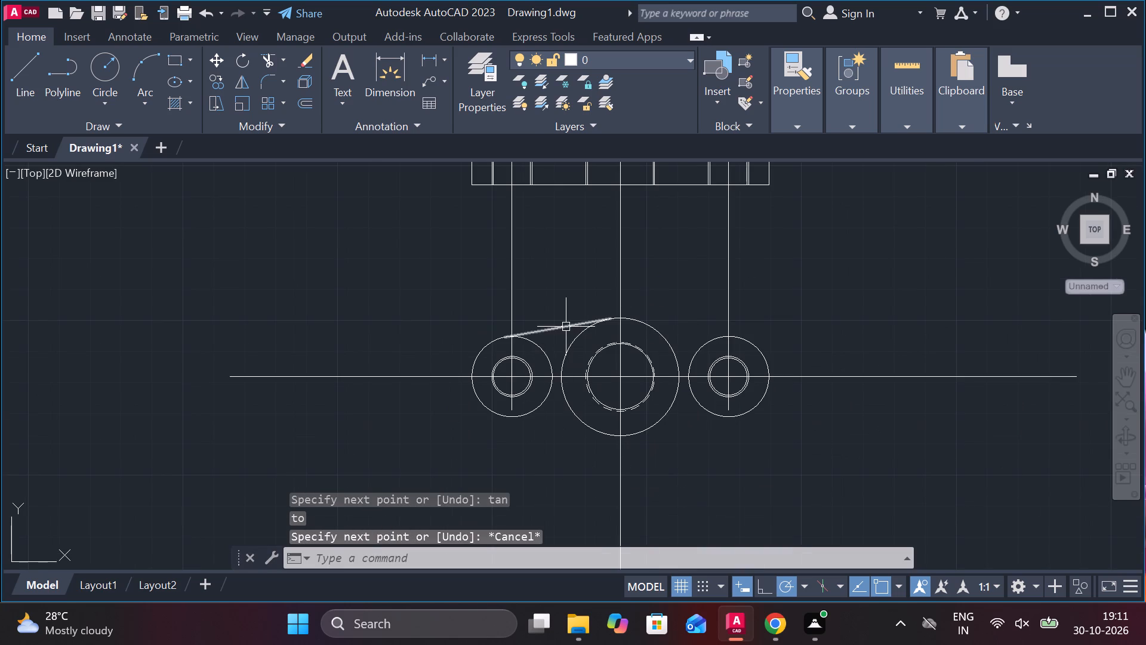
click(566, 329)
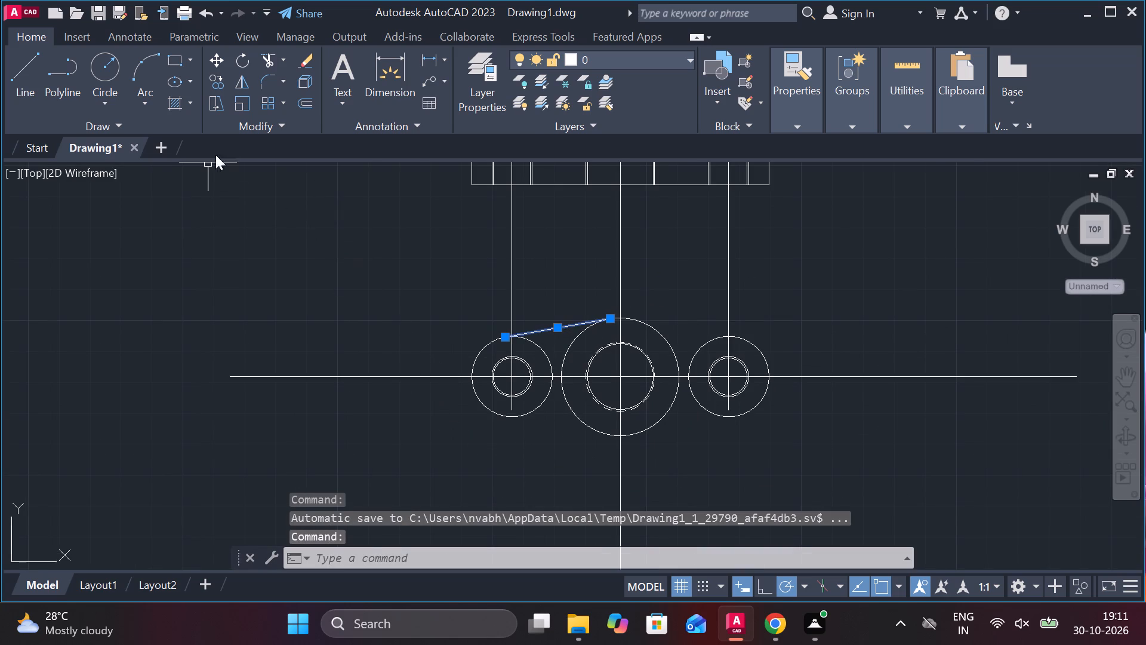
click(243, 88)
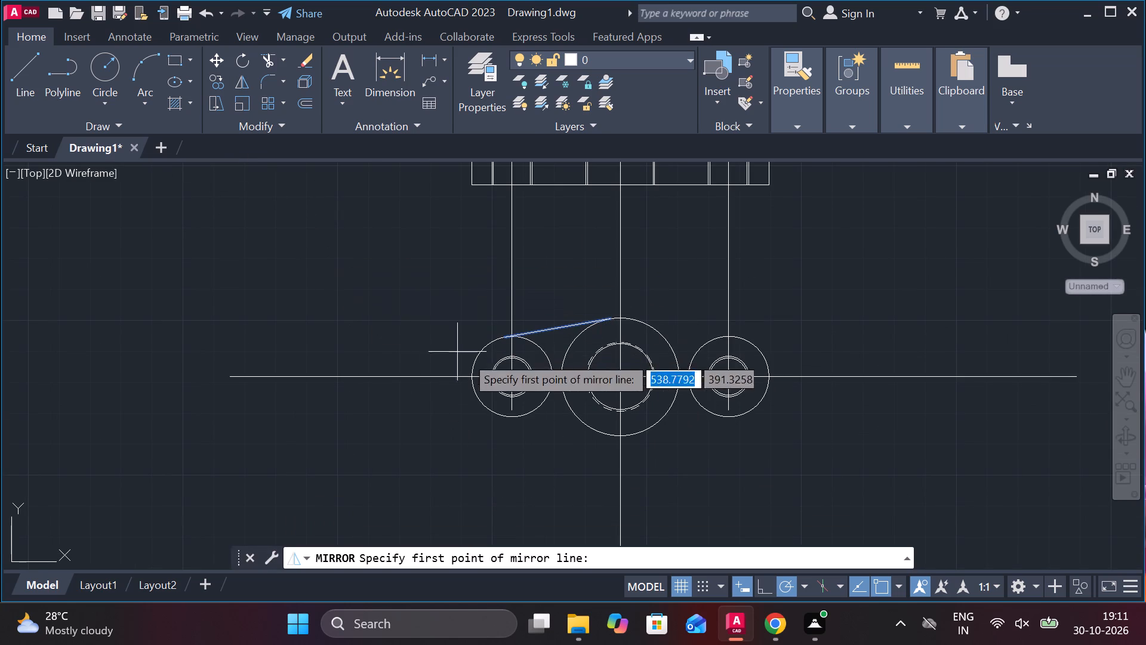
click(624, 379)
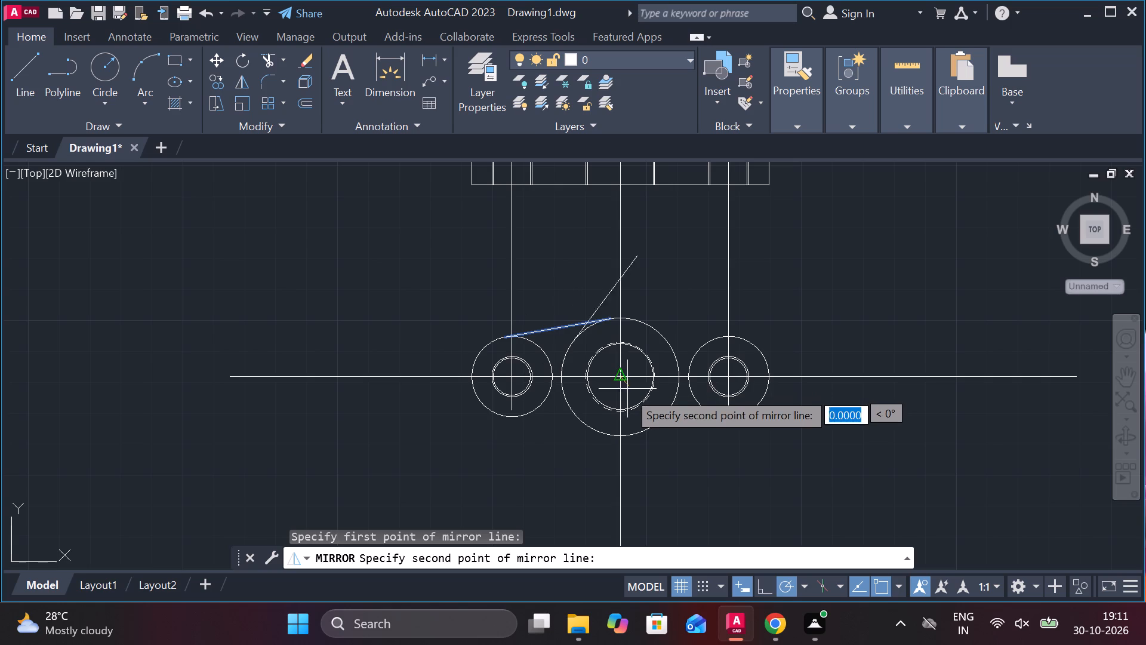
click(621, 433)
drag(648, 497, 621, 433)
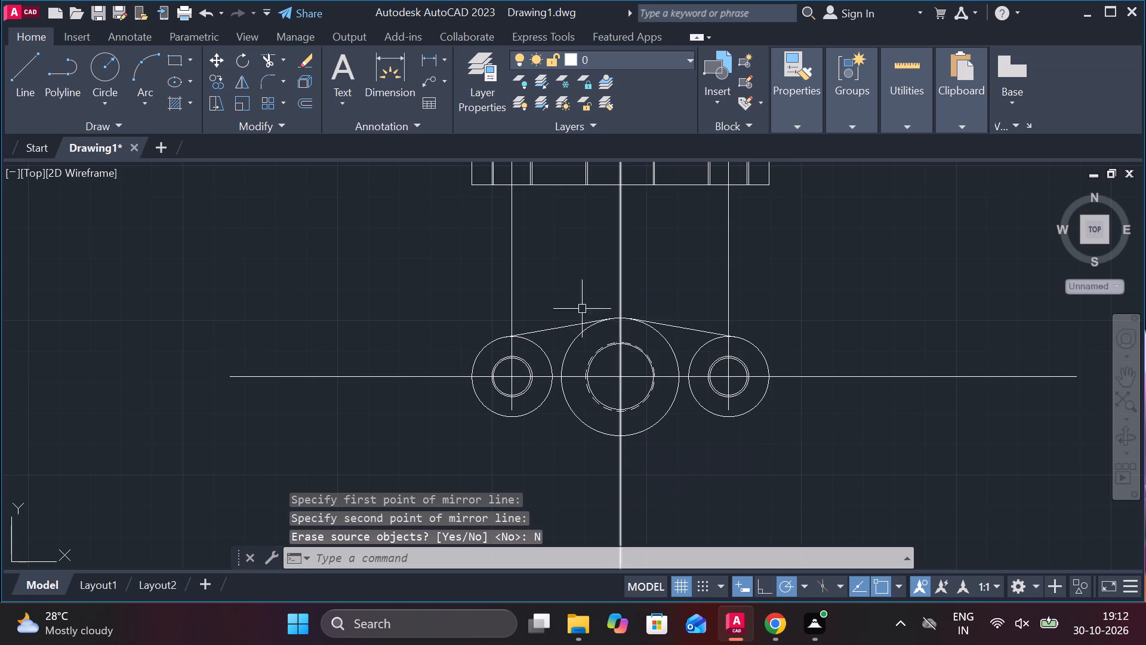
Mirror both upper tangent lines about the plan view's horizontal centre line, keeping the originals.
click(571, 329)
click(673, 329)
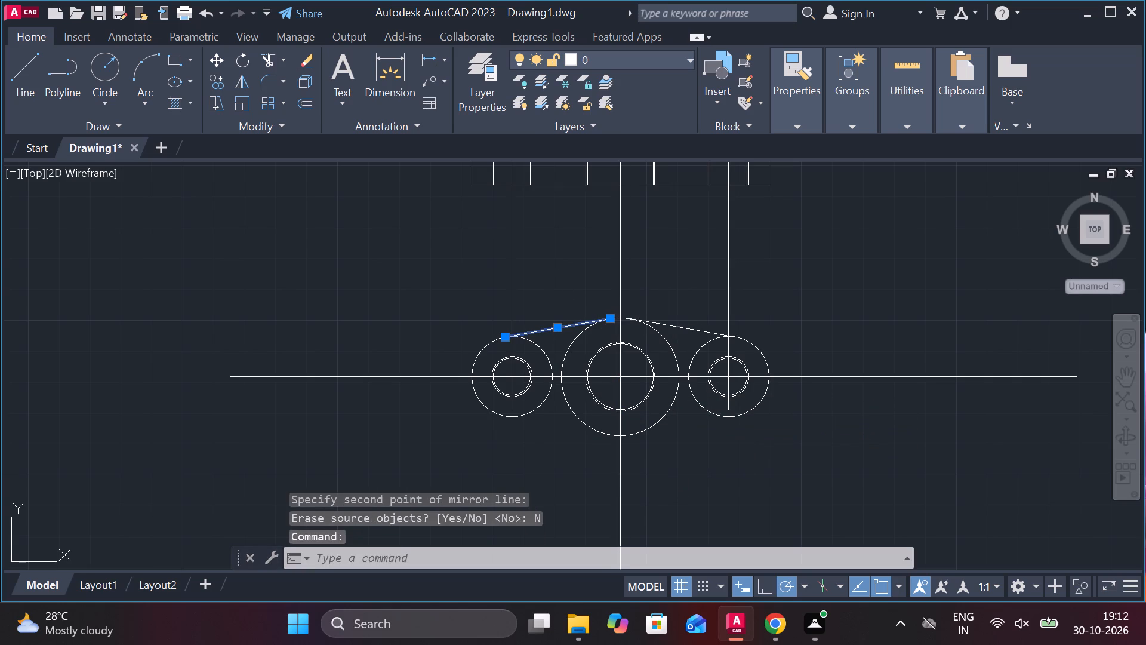
click(245, 85)
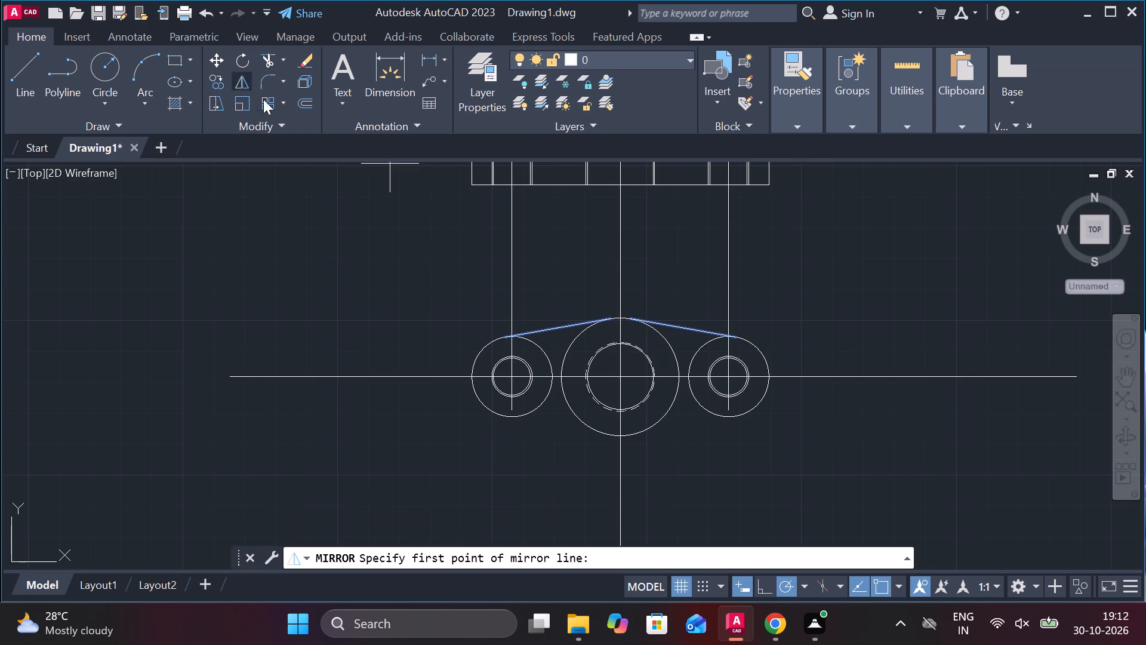
click(616, 379)
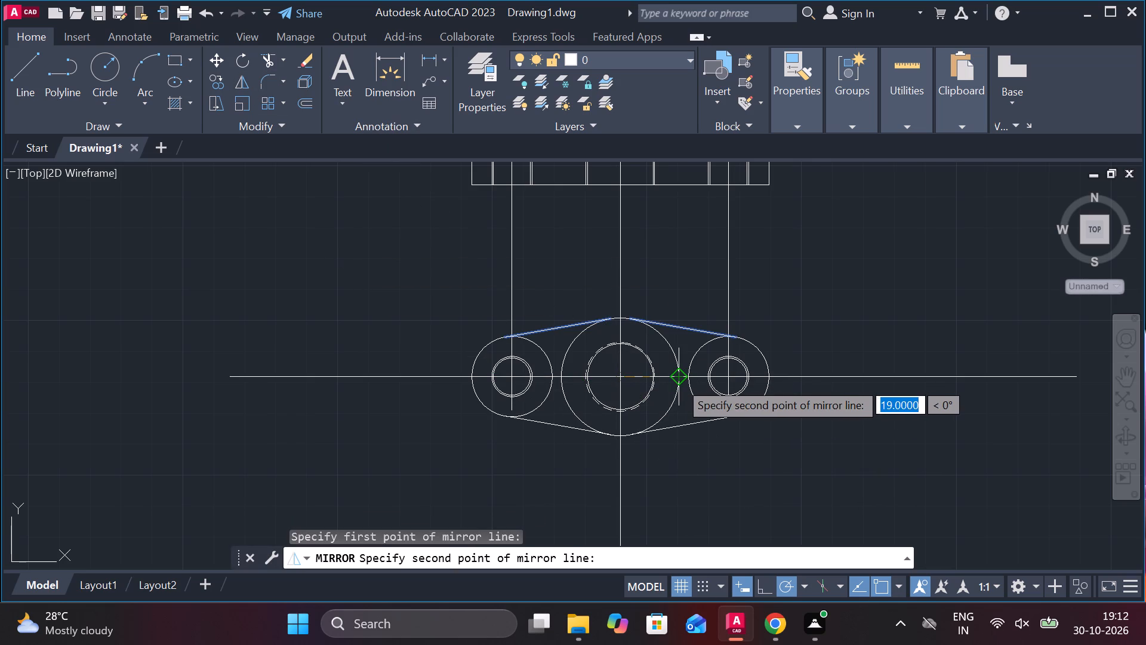
click(679, 381)
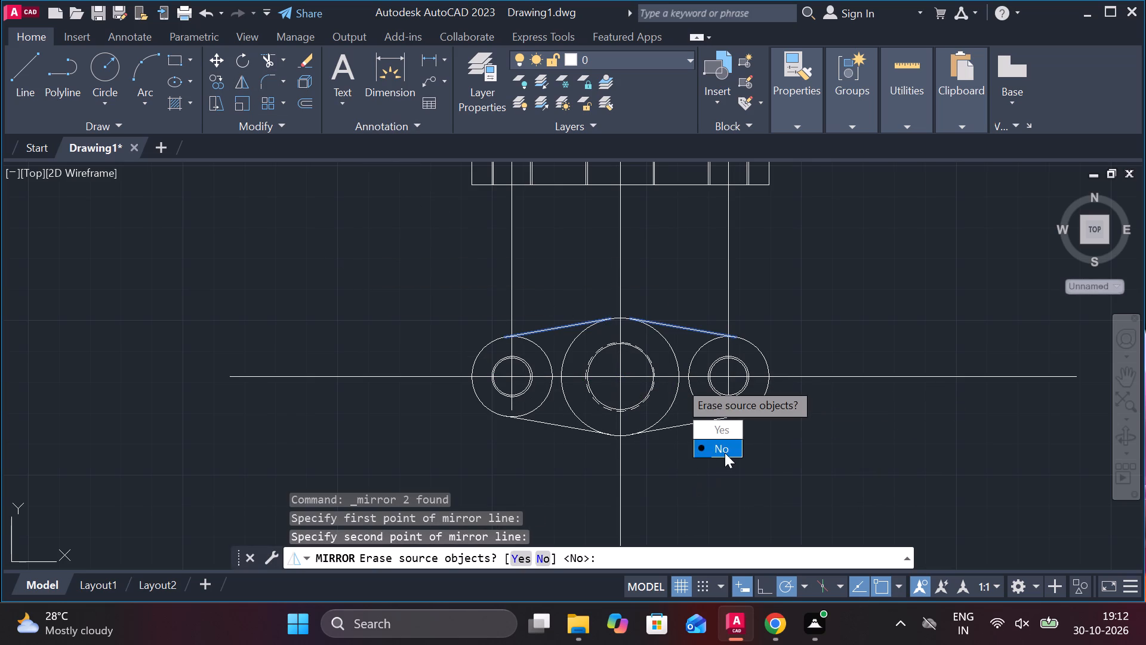
drag(725, 453, 679, 381)
key(Escape)
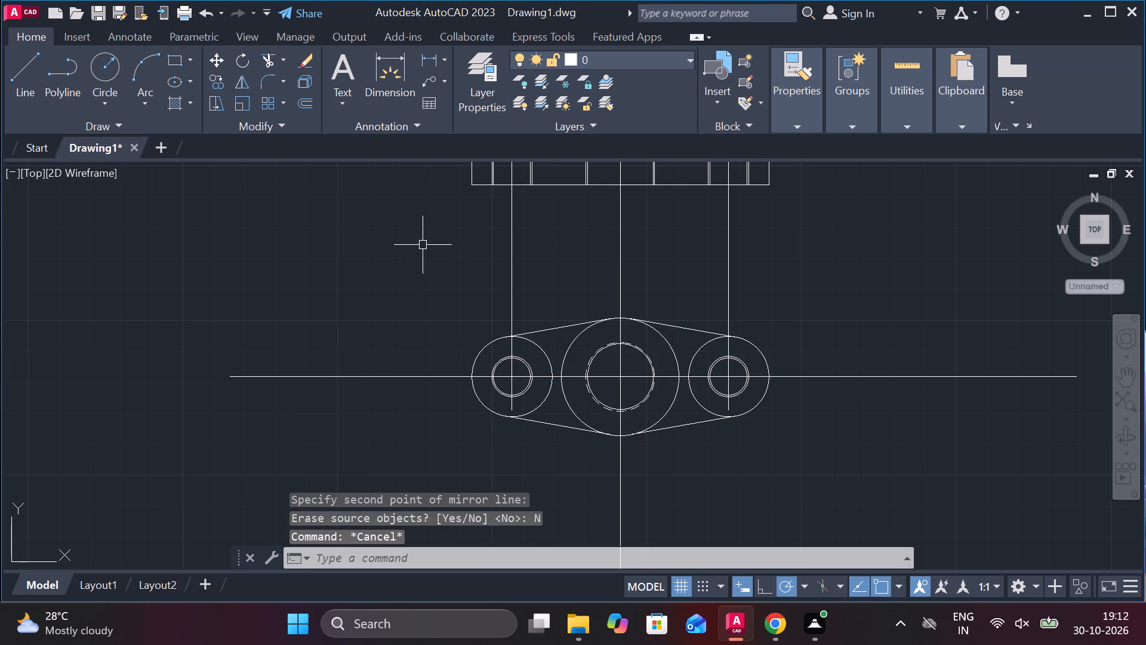
Trim the left radius 13 circle's inner arcs, including the short upper piece beneath the tangent line.
click(269, 62)
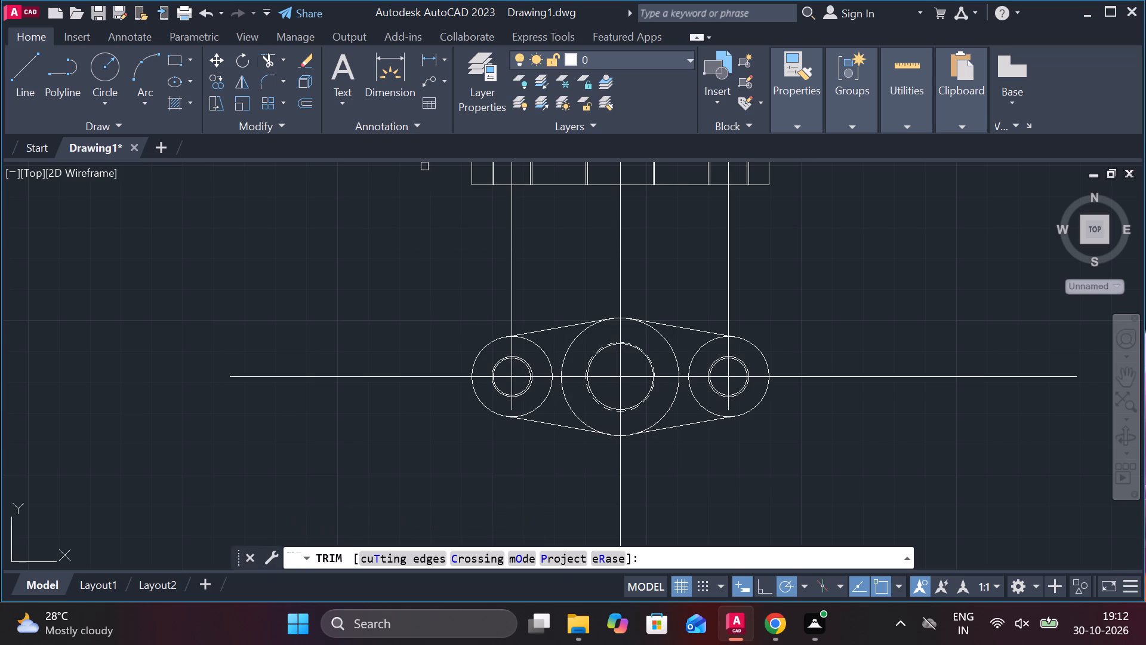
click(546, 359)
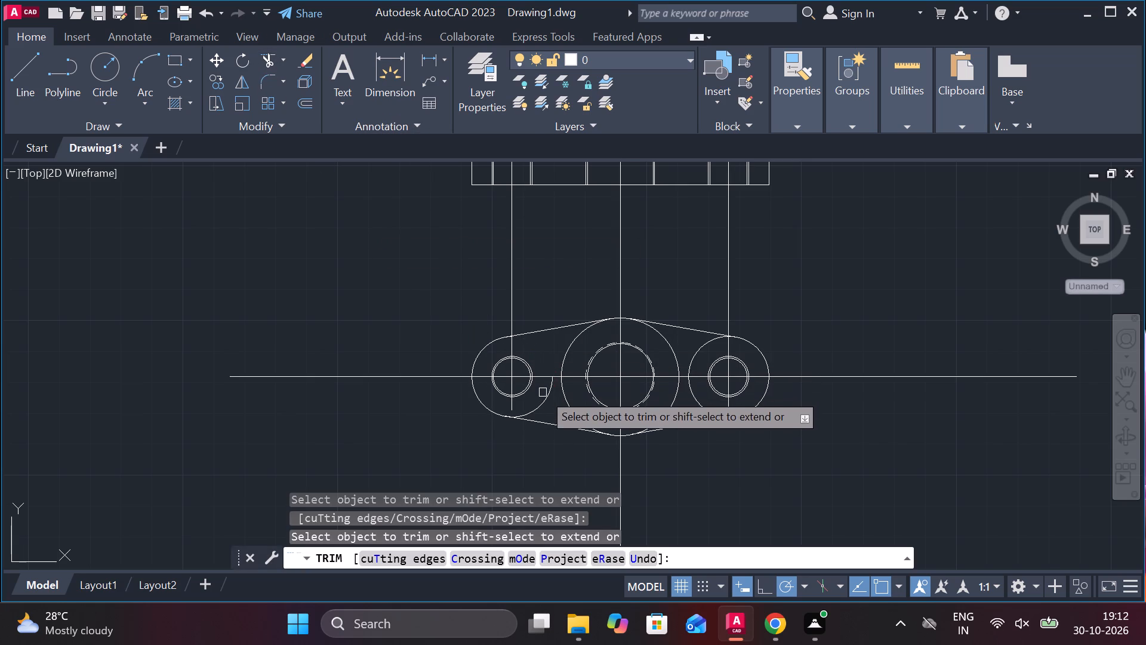
click(543, 397)
scroll(519, 346, up, 4)
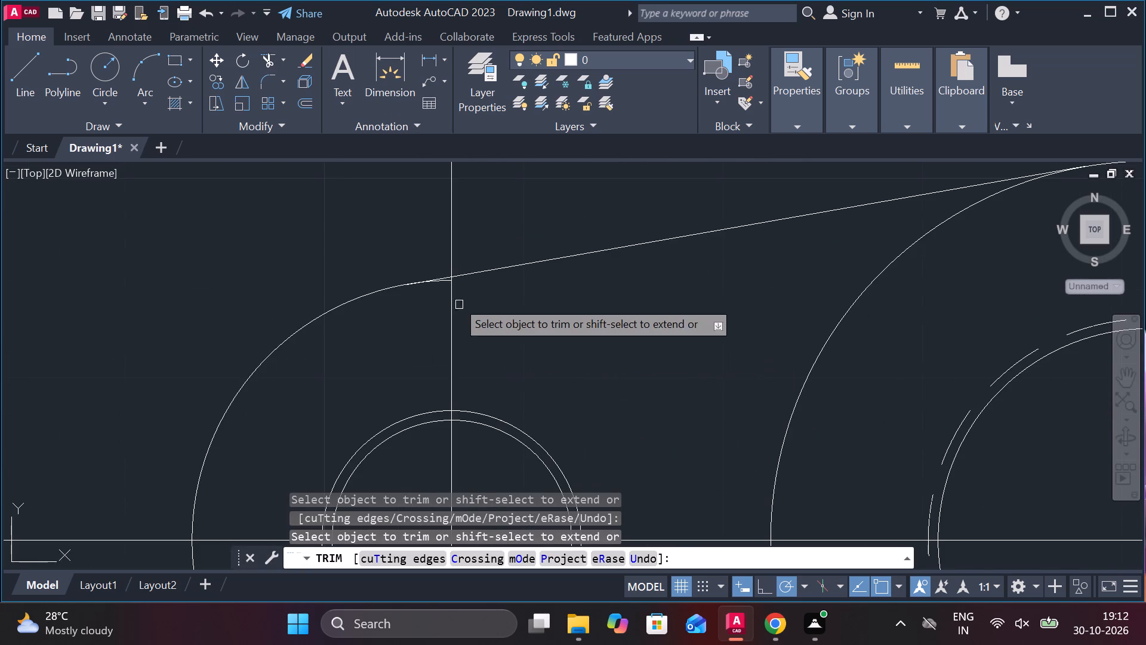
scroll(444, 288, up, 4)
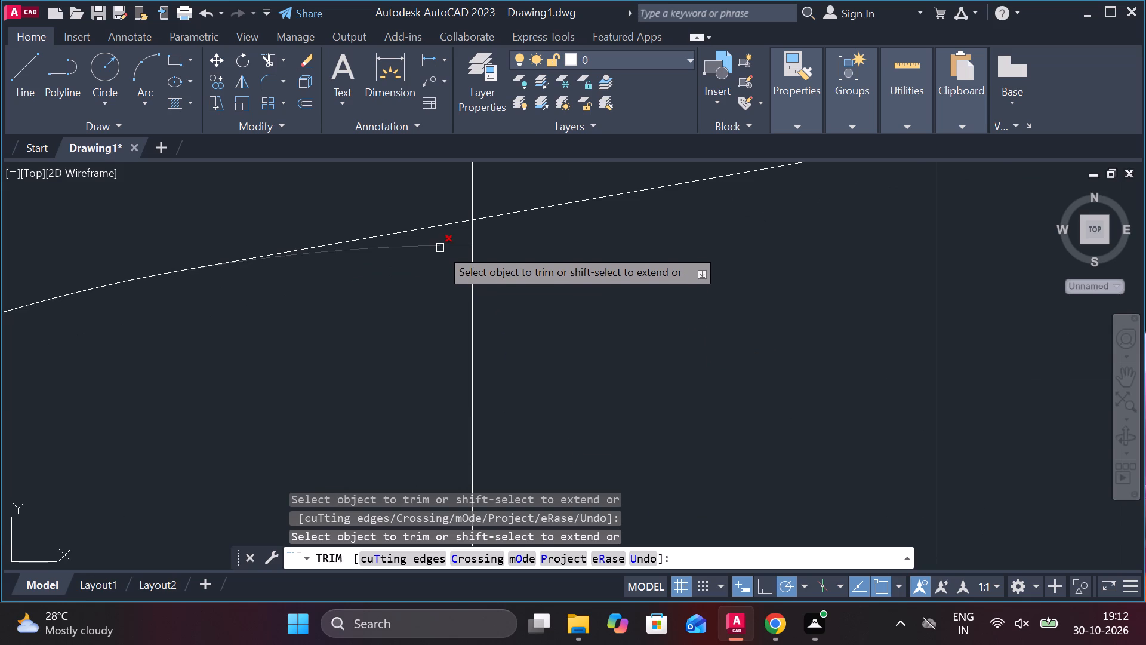
click(440, 248)
Trim the large central circle's side arcs that lie between the upper and lower tangent lines.
scroll(446, 281, down, 3)
scroll(540, 359, down, 3)
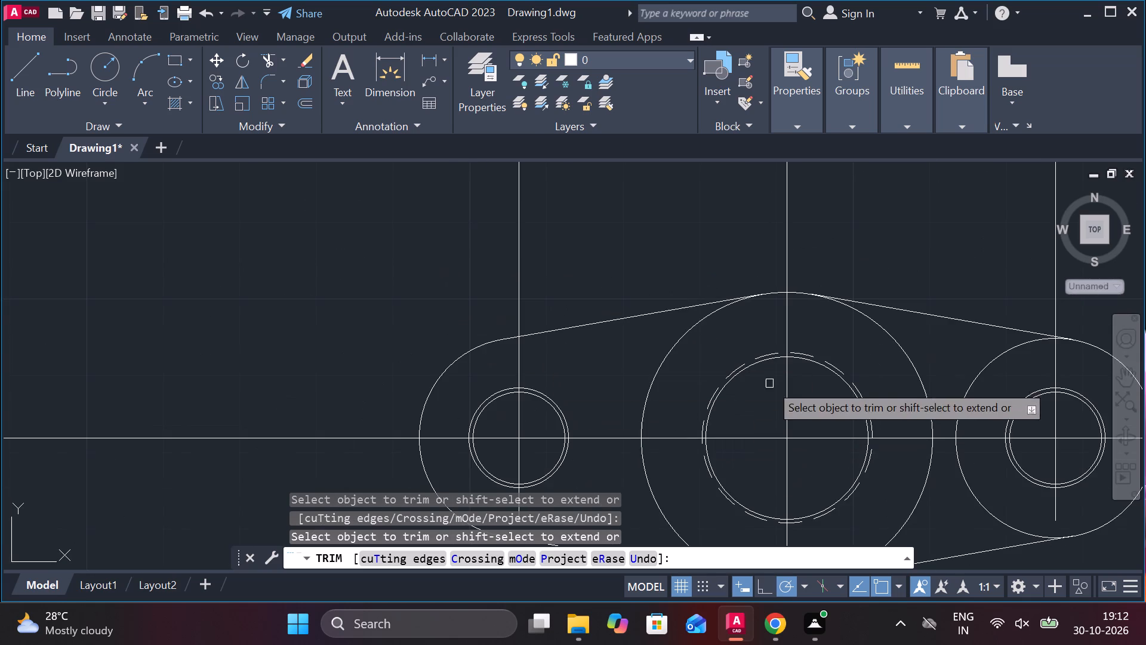
click(680, 346)
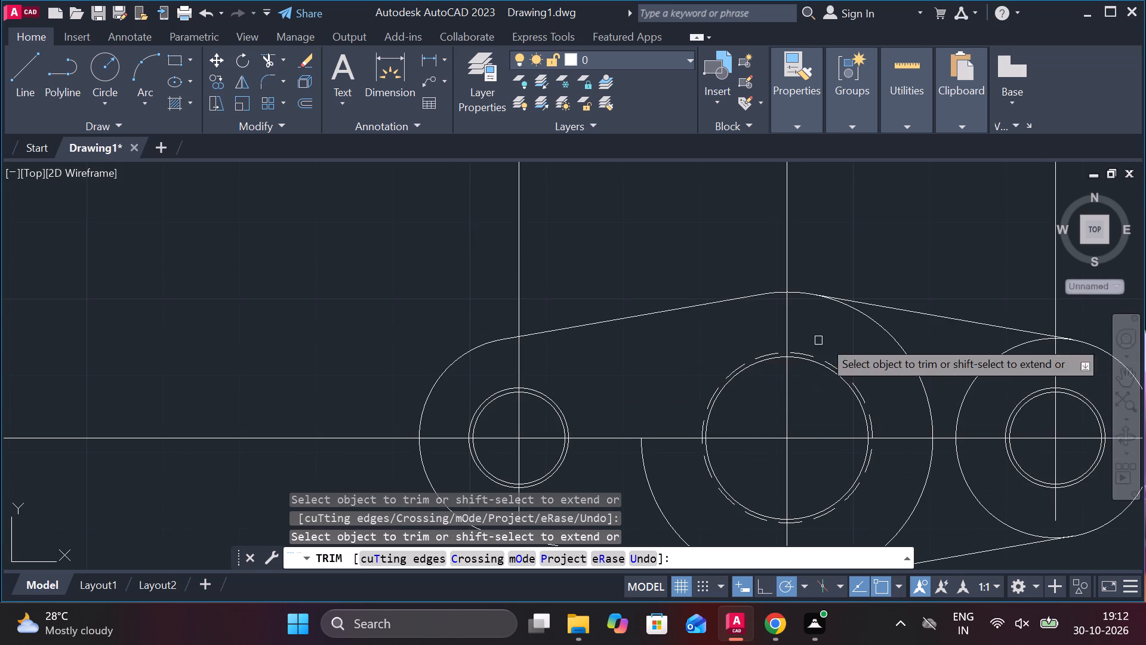
click(917, 368)
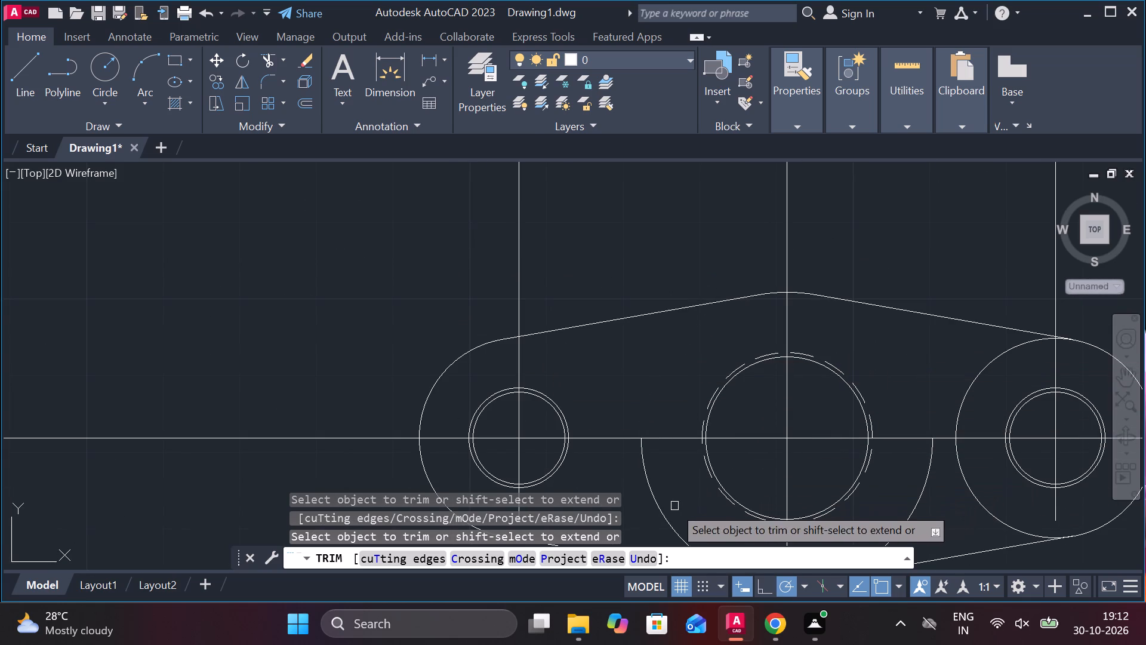
click(667, 509)
click(915, 501)
Trim the right radius 13 circle's upper and lower inner arcs inside the flange outline.
scroll(930, 476, down, 2)
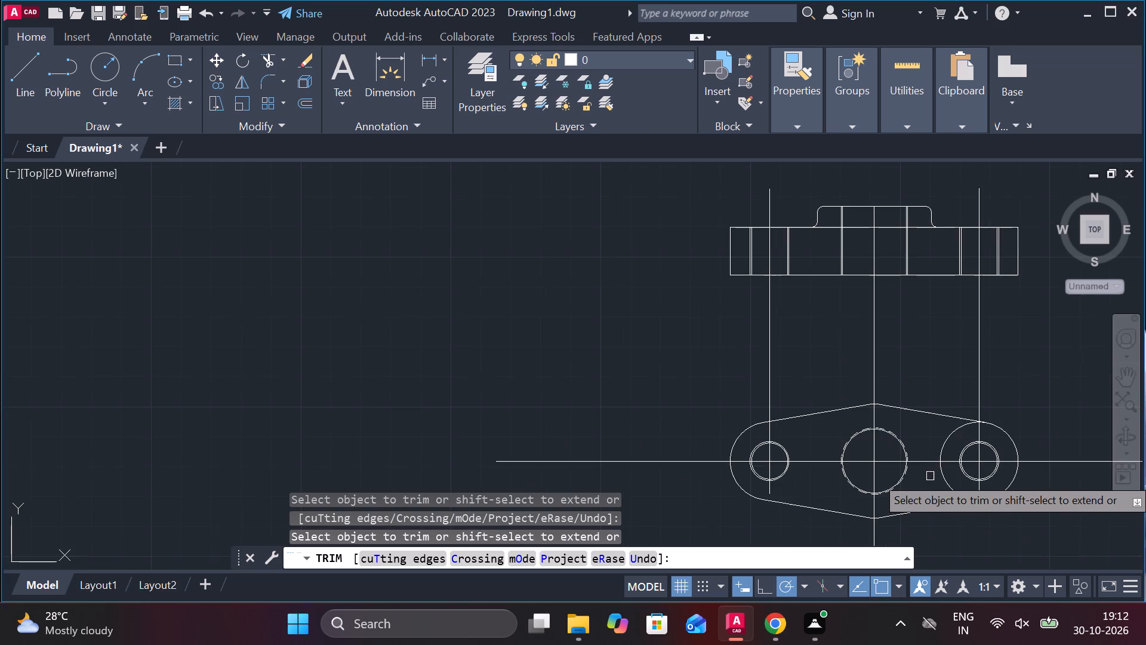
click(945, 440)
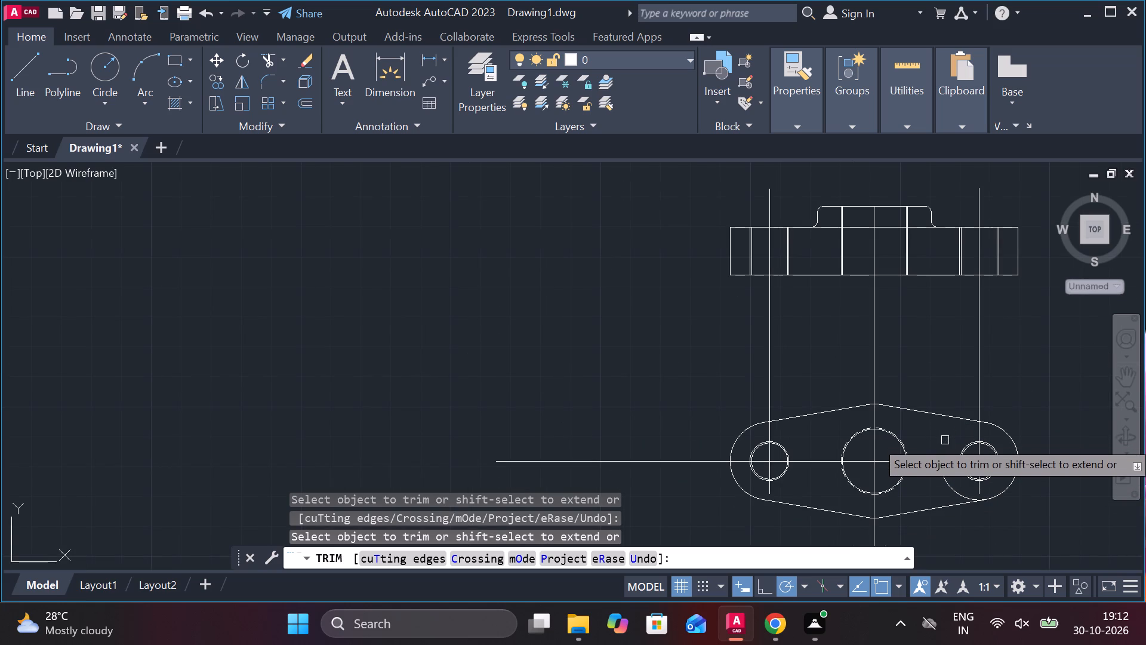
click(944, 486)
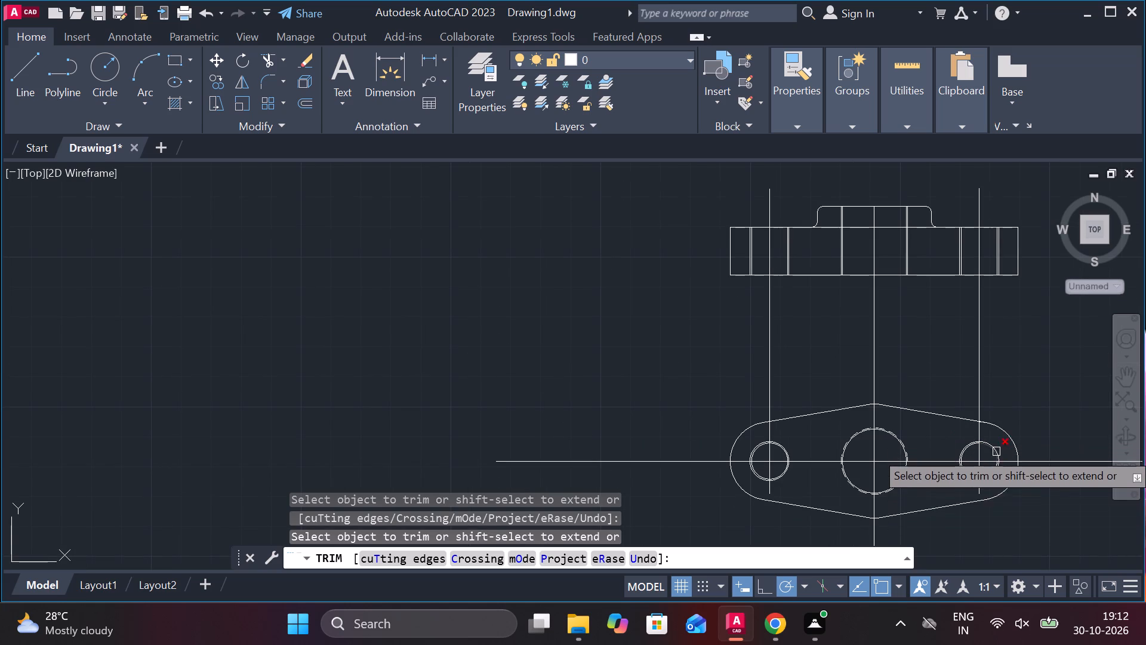
Examine the right lobe's upper and lower tangent joints for leftover arc pieces, and end the trimming.
scroll(996, 451, up, 4)
scroll(883, 293, up, 4)
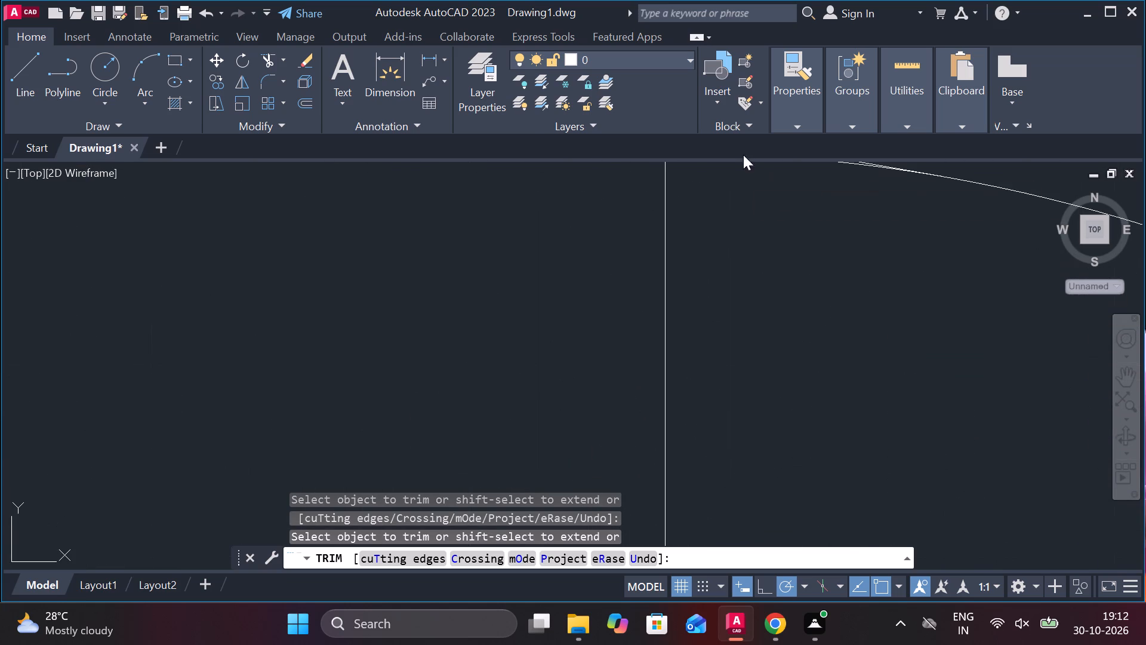
scroll(750, 212, down, 2)
click(743, 192)
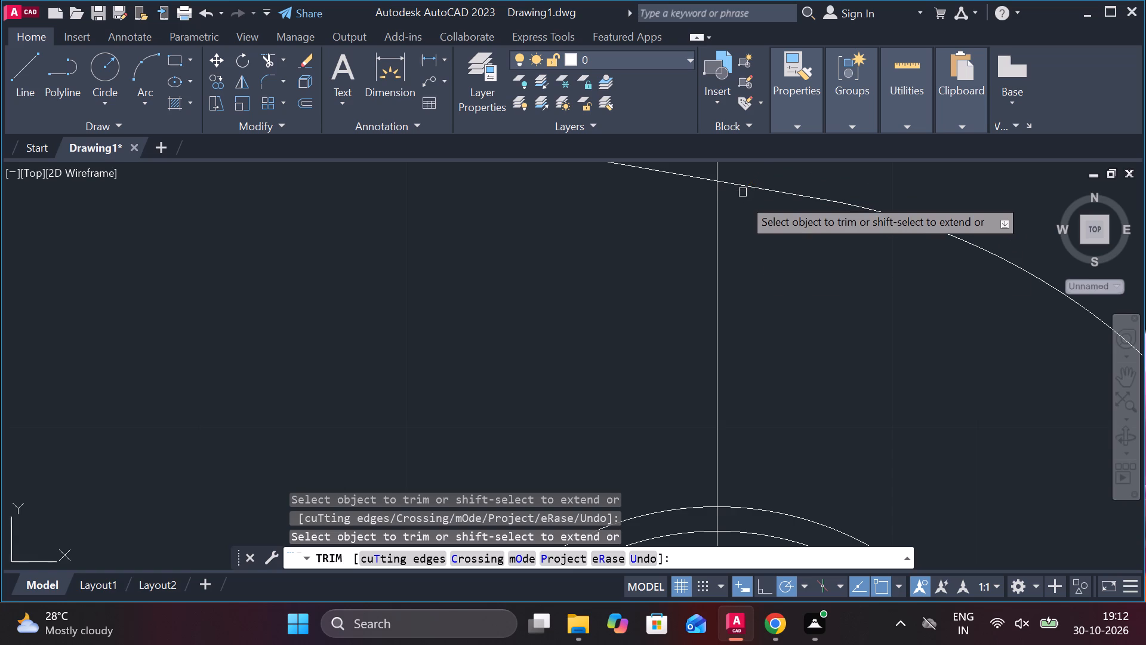
scroll(770, 262, down, 4)
scroll(793, 444, up, 5)
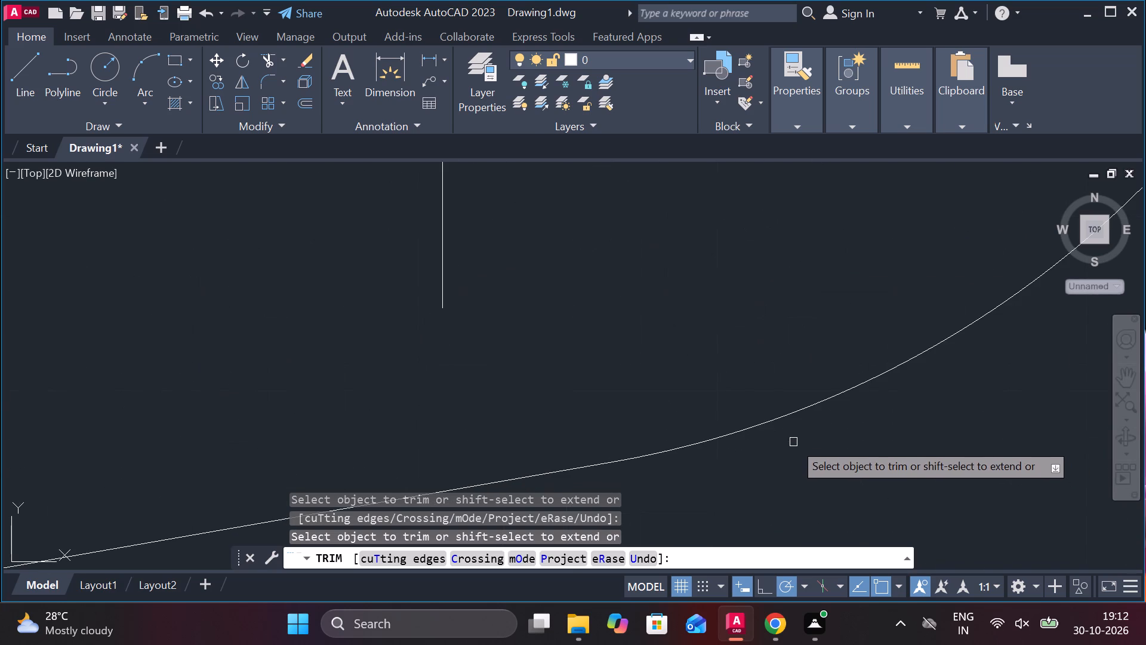
scroll(767, 445, down, 7)
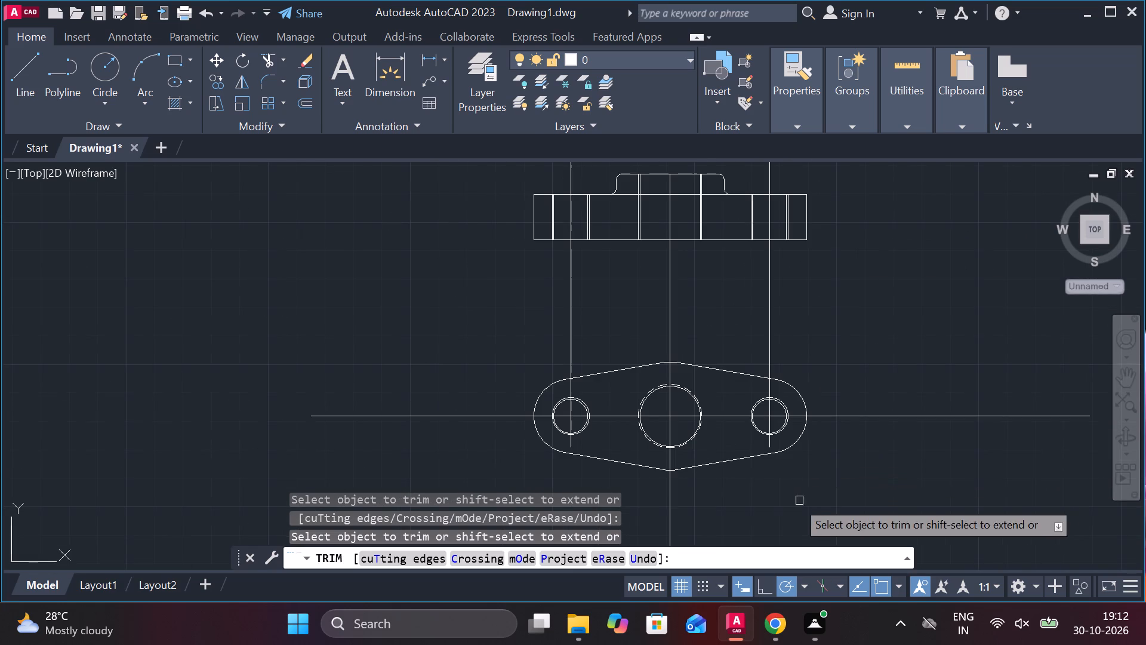
key(Escape)
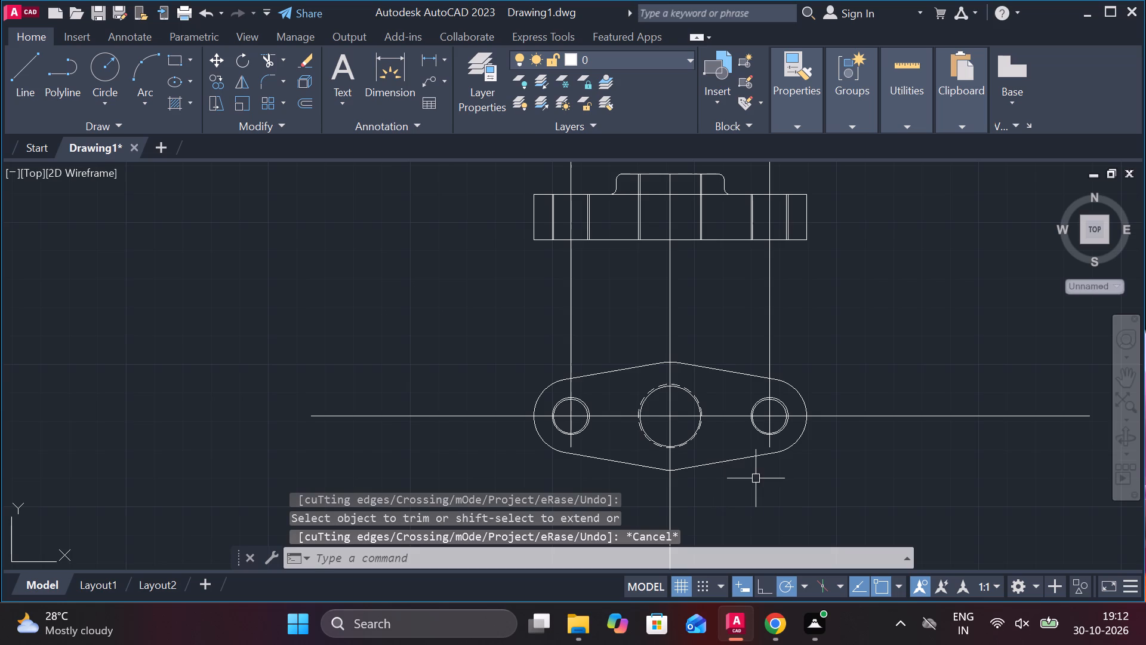
Move the plan outline and its hole circles about 24.5 units straight up along the vertical centre line, closer to the front view.
click(475, 324)
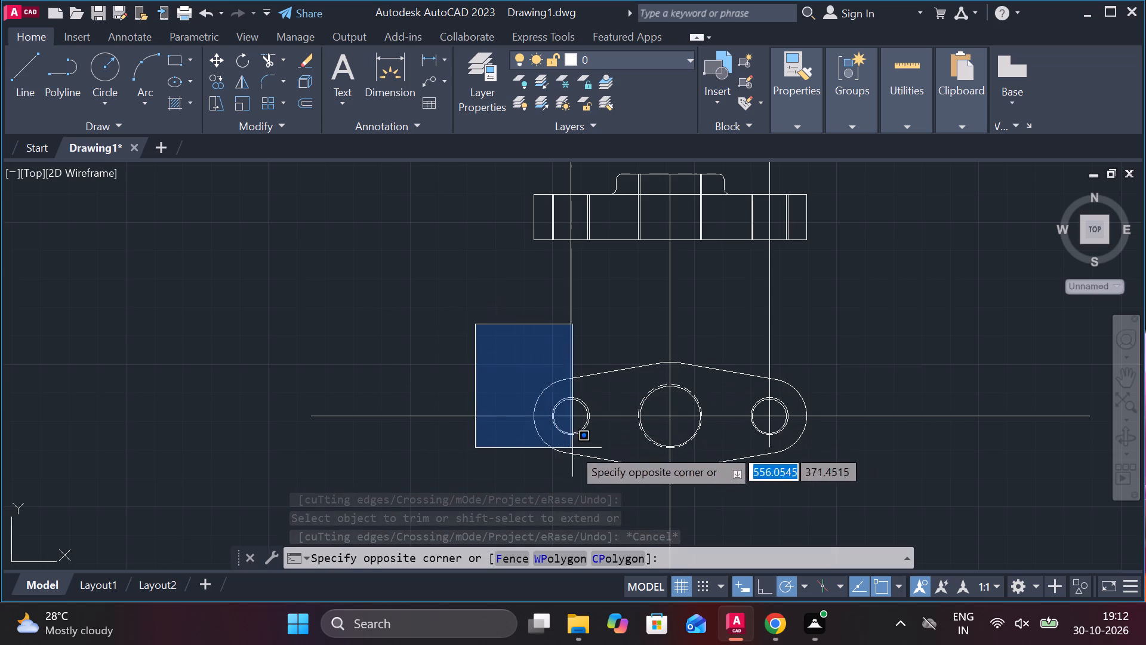
click(846, 492)
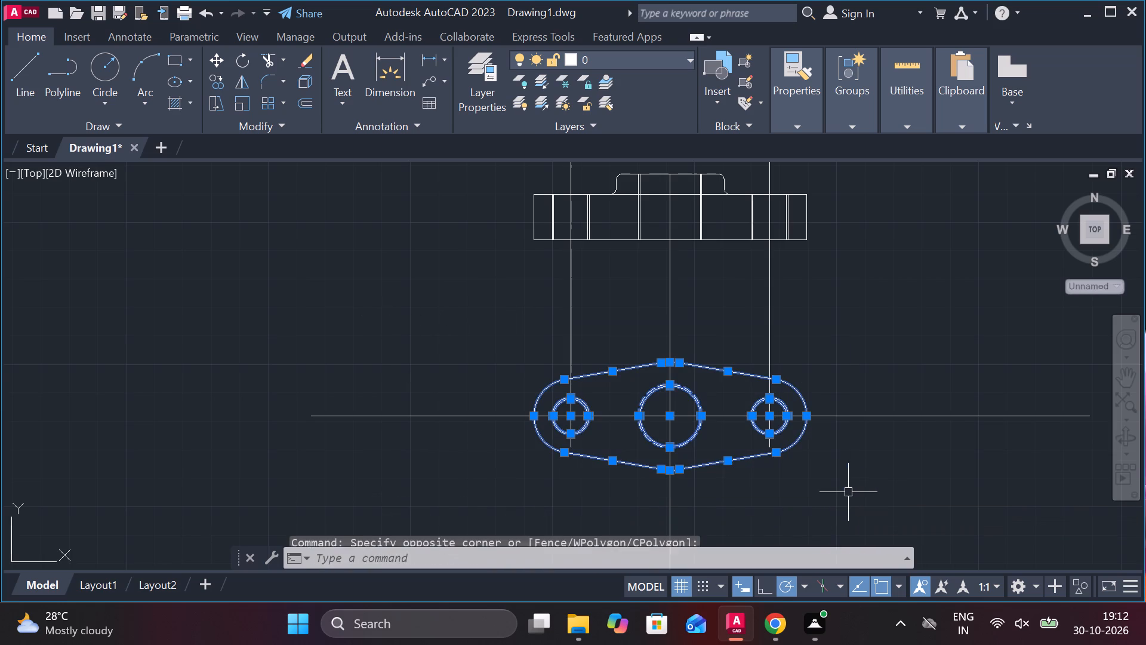
key(m)
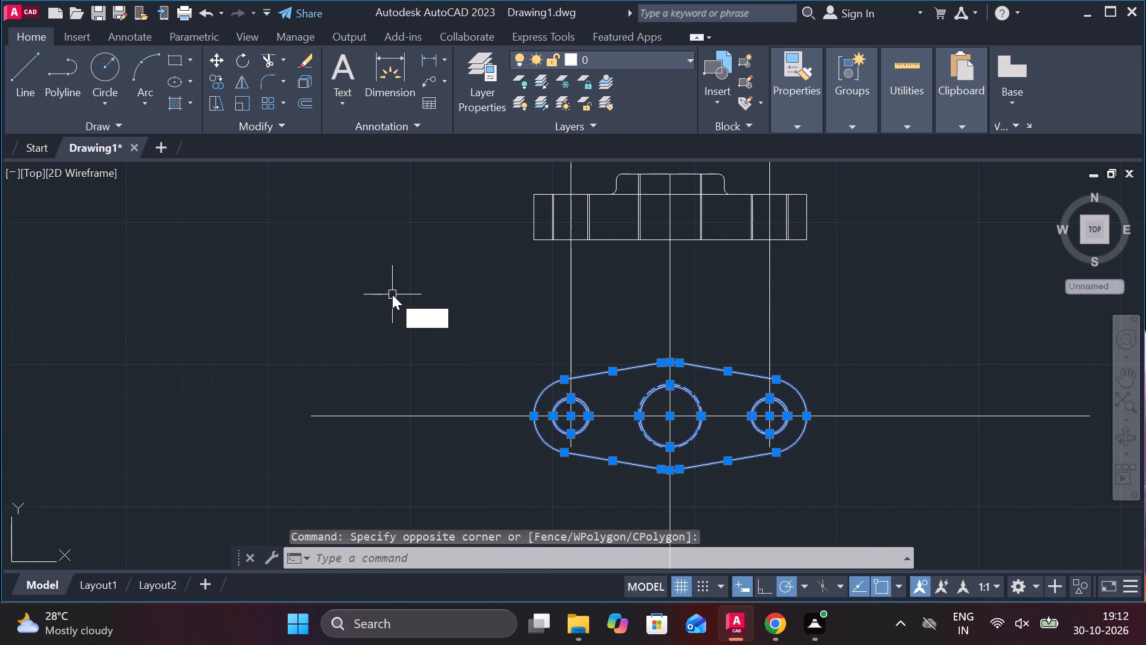
key(Return)
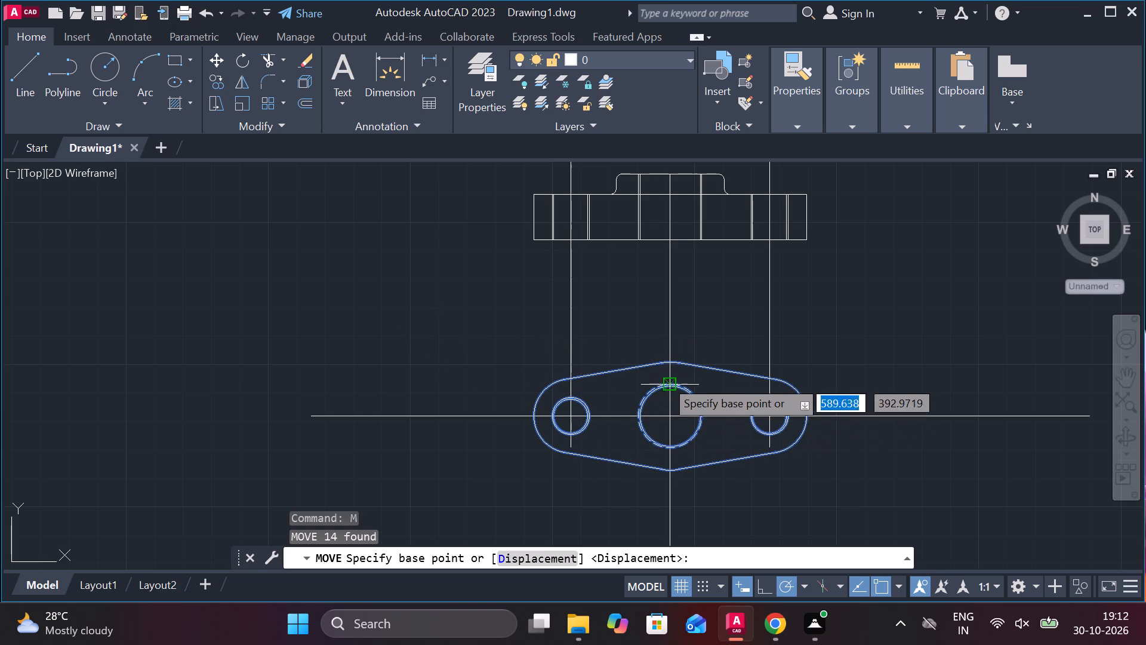
click(666, 364)
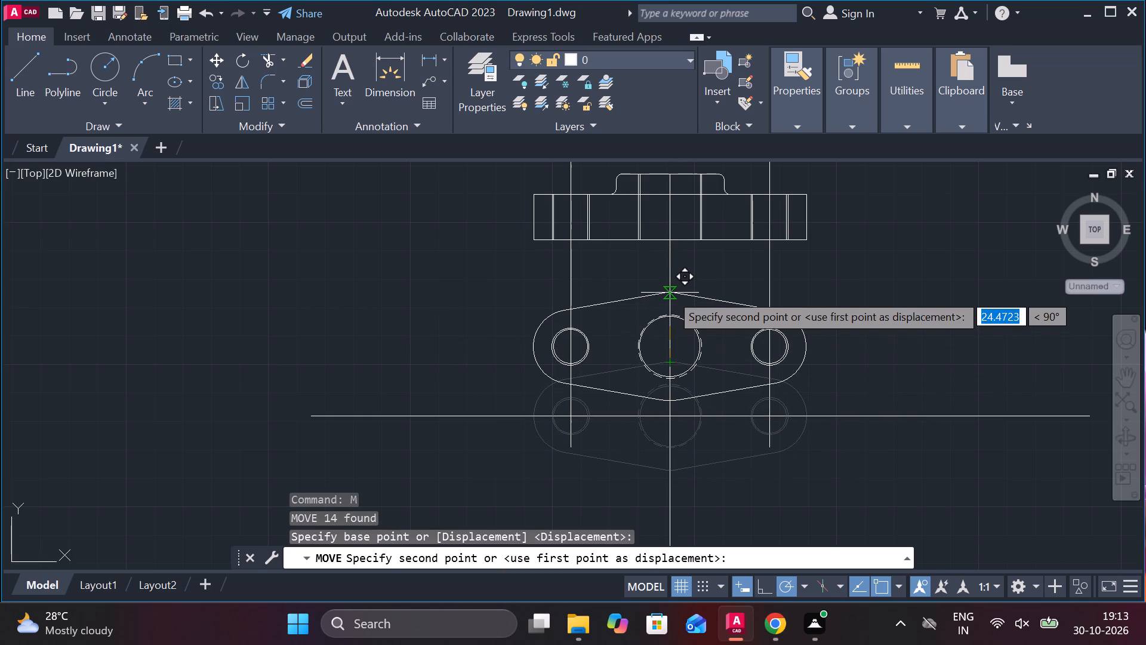
click(670, 293)
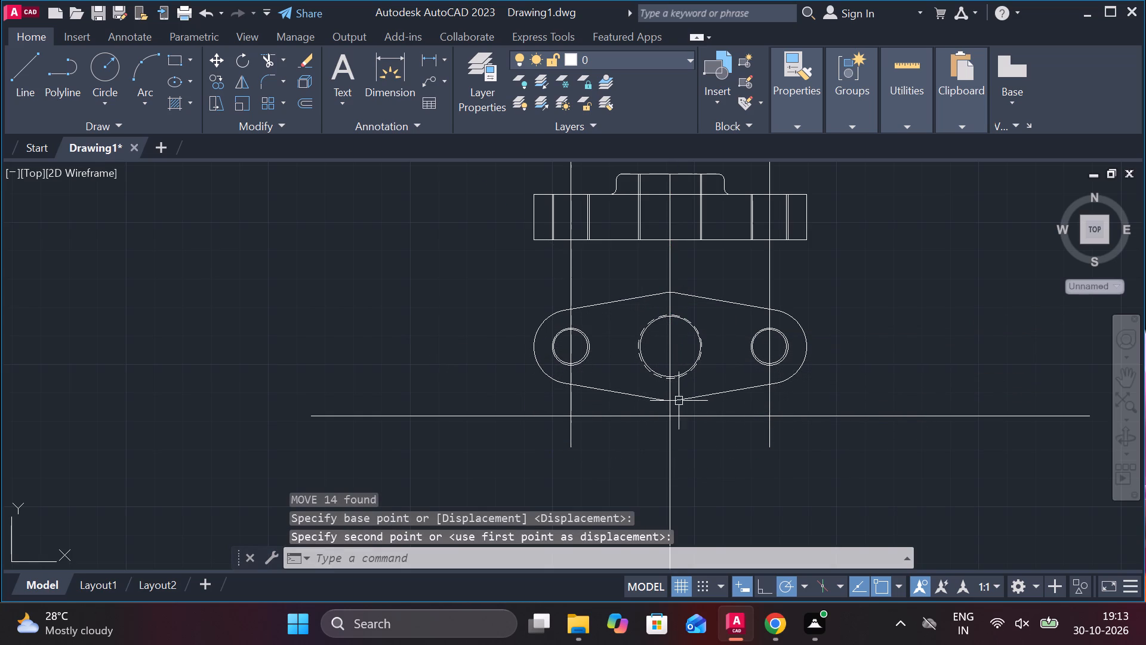
key(Escape)
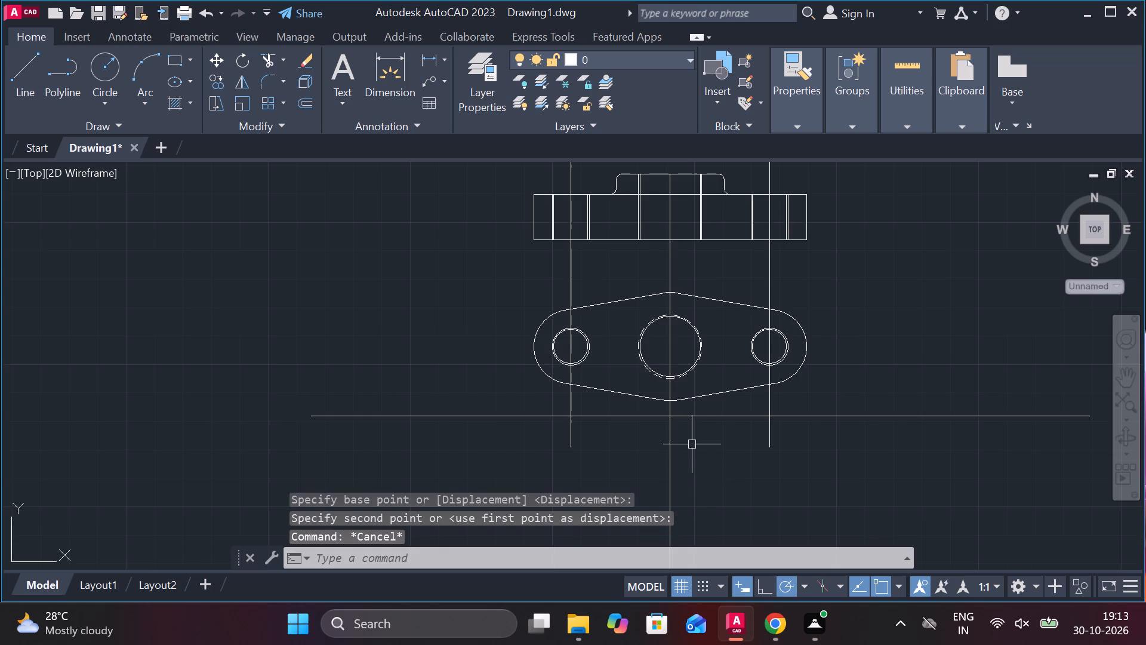
Replace the old horizontal centre line with a new one through the moved plan's hole centres, extending past both lobes.
click(692, 419)
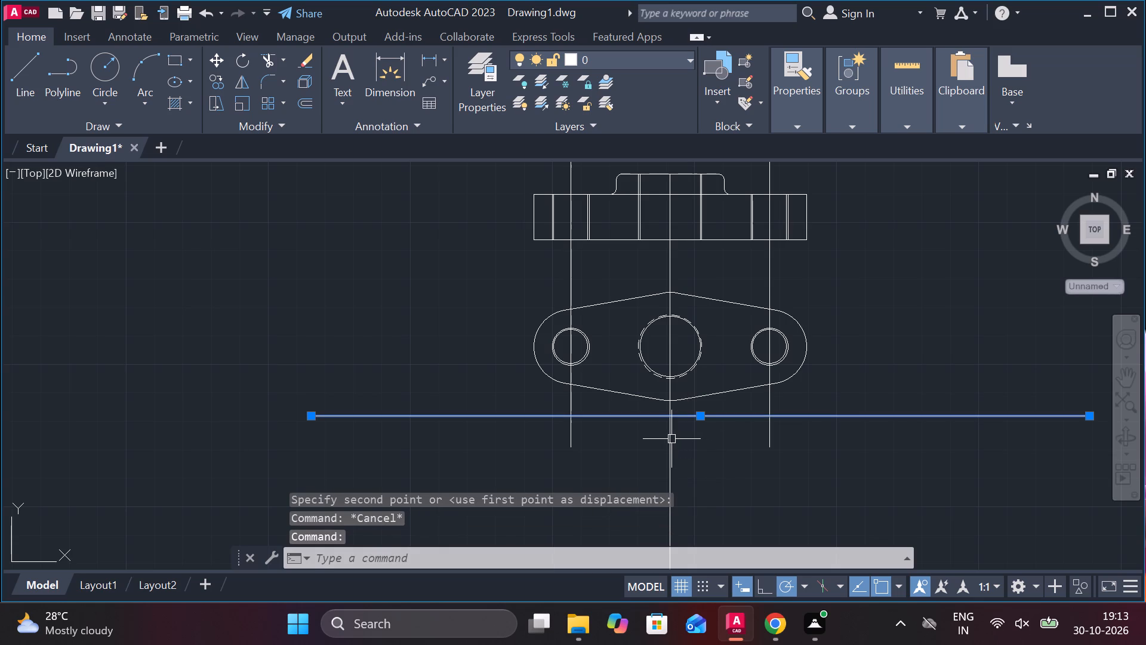
key(BackSpace)
key(Delete)
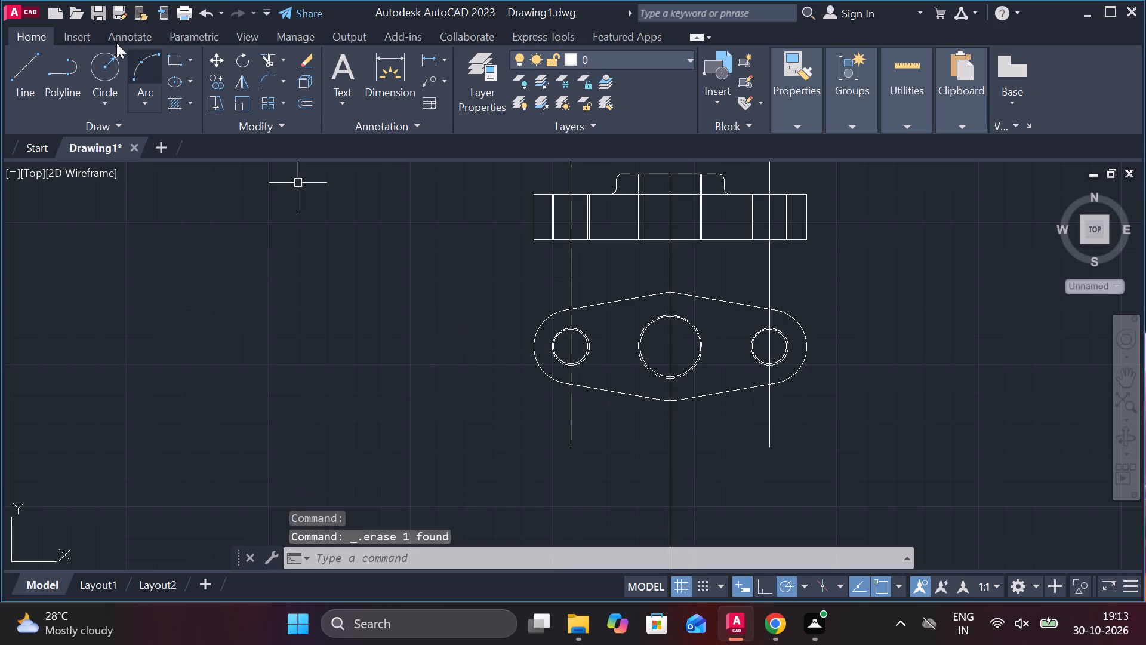
click(30, 76)
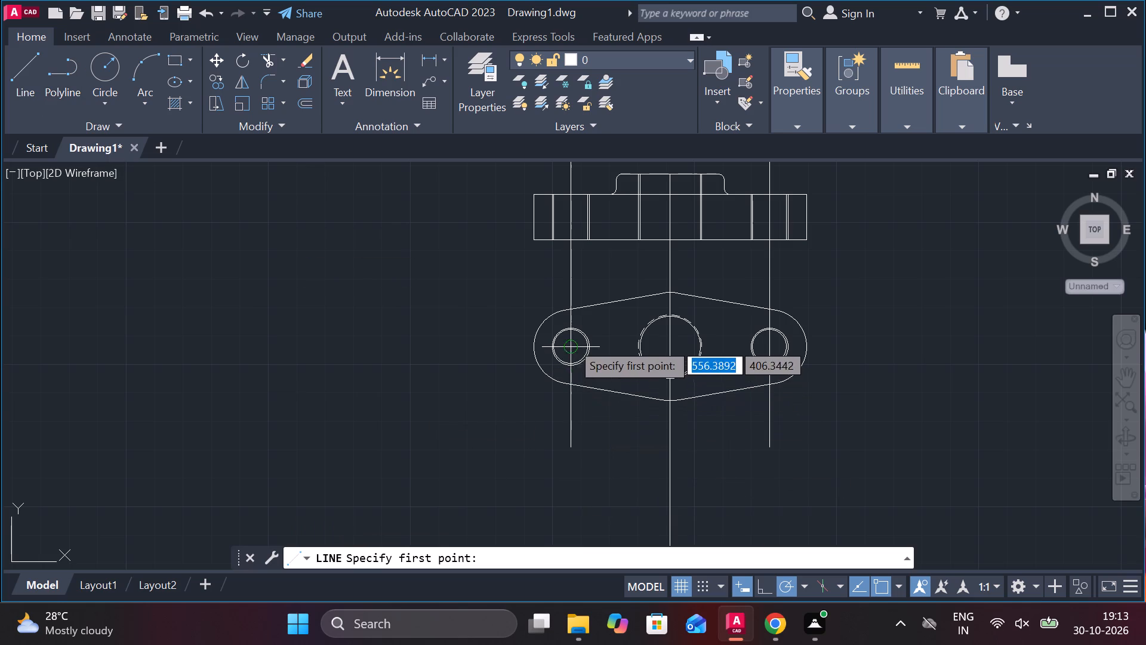
click(504, 339)
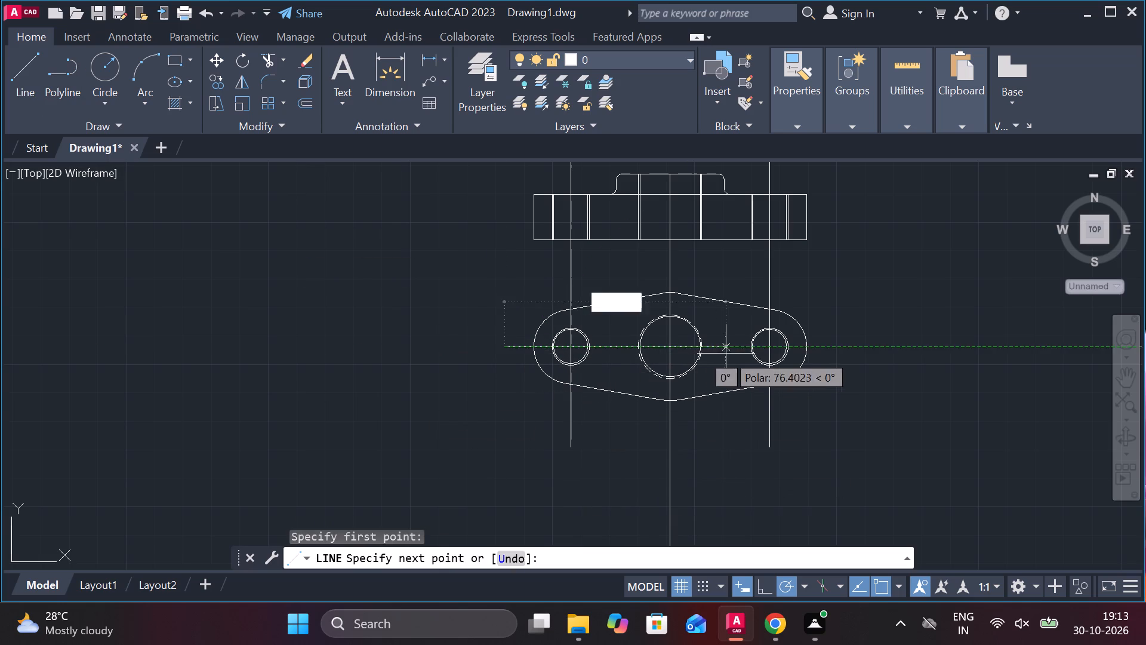
click(833, 346)
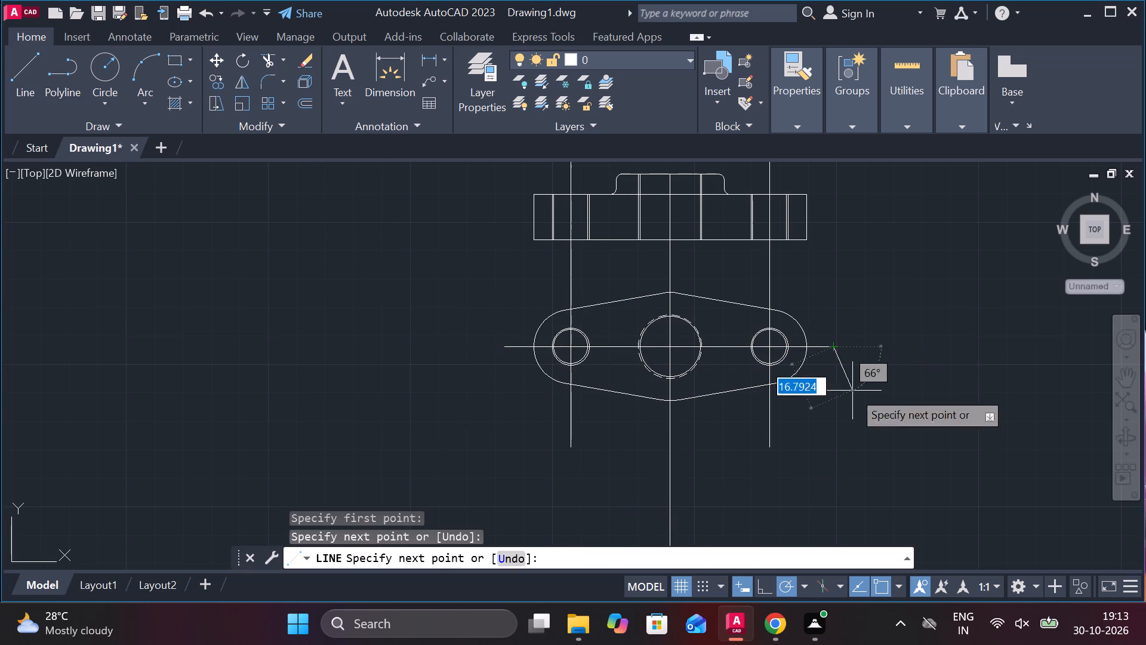
key(Escape)
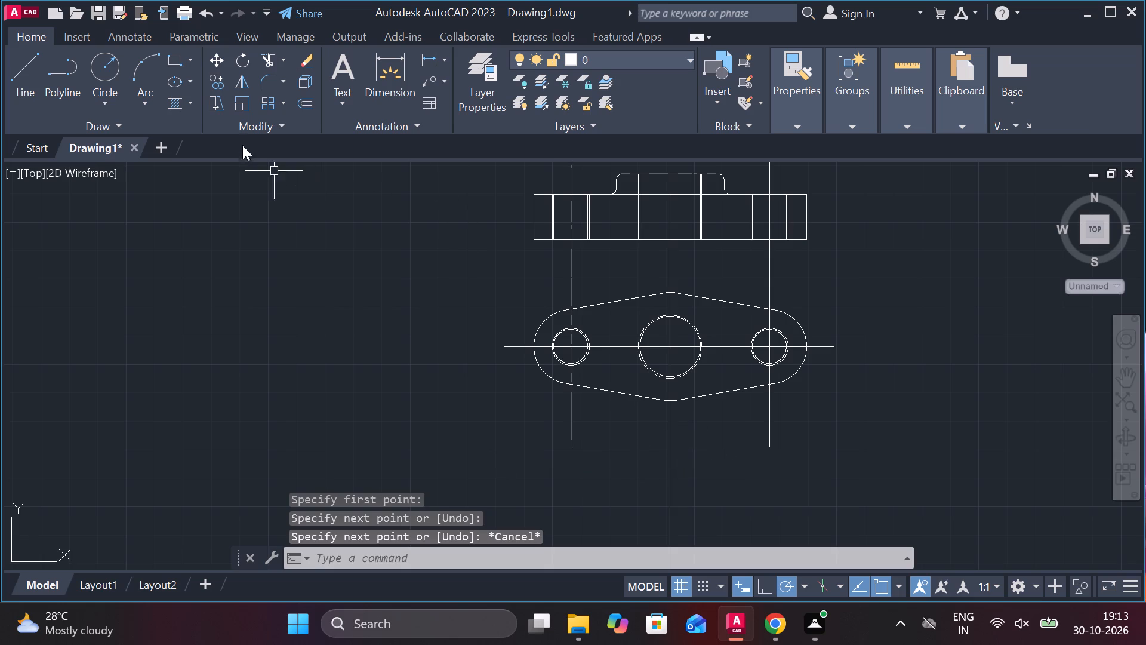
Trim the lower ends of the three vertical centre lines where they extend below the plan outline.
click(268, 63)
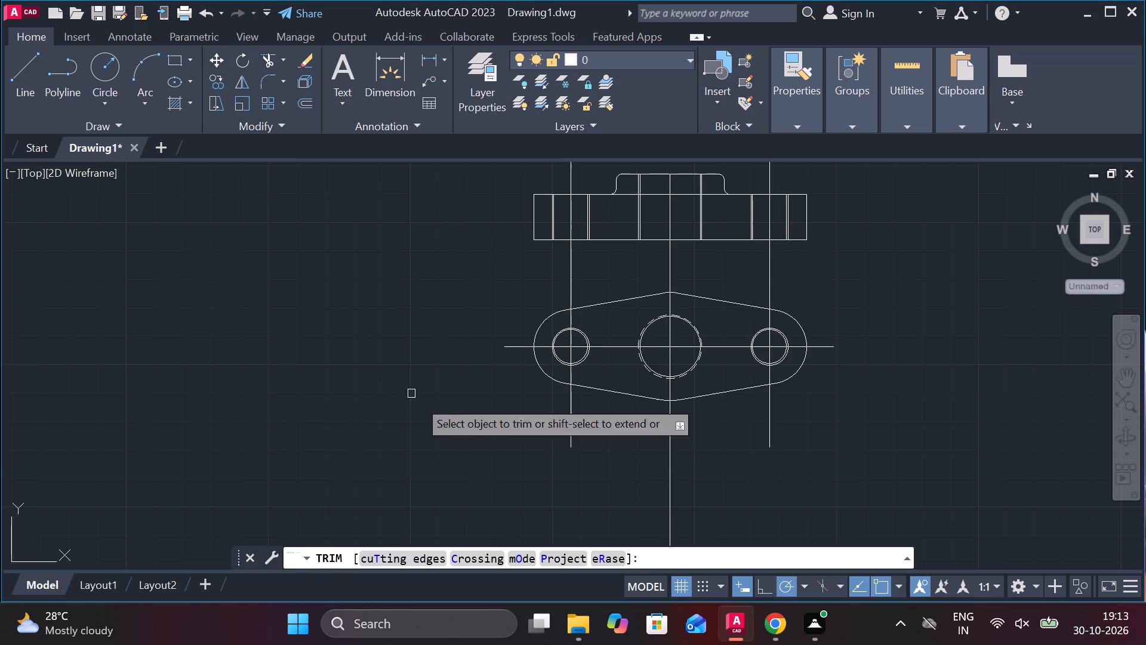
click(569, 423)
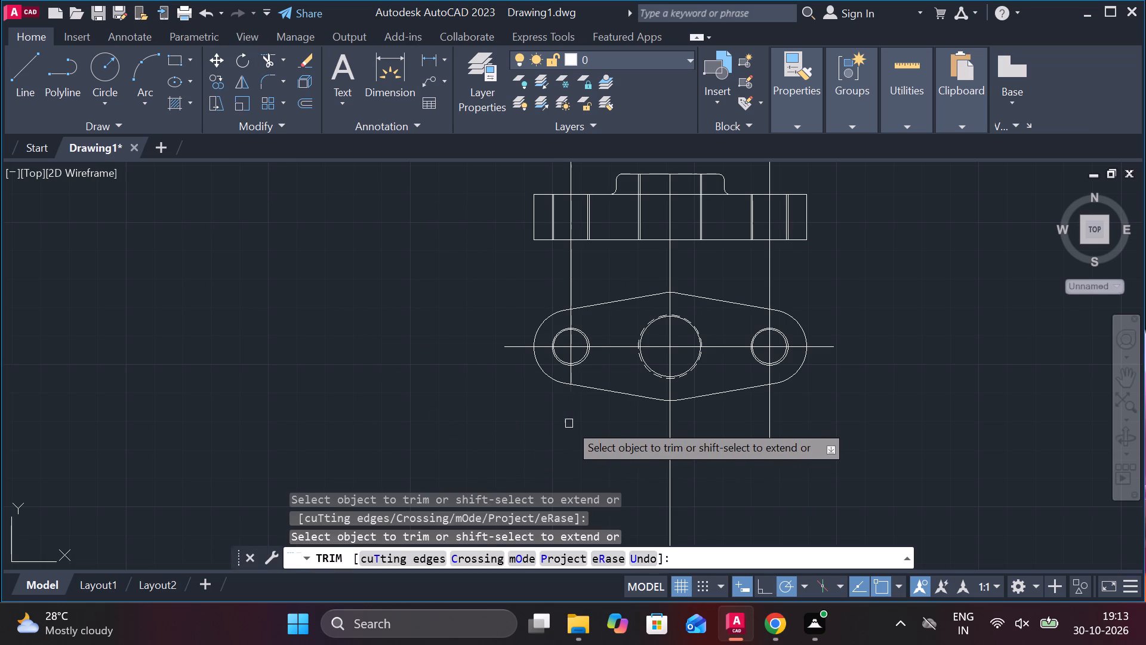
click(668, 447)
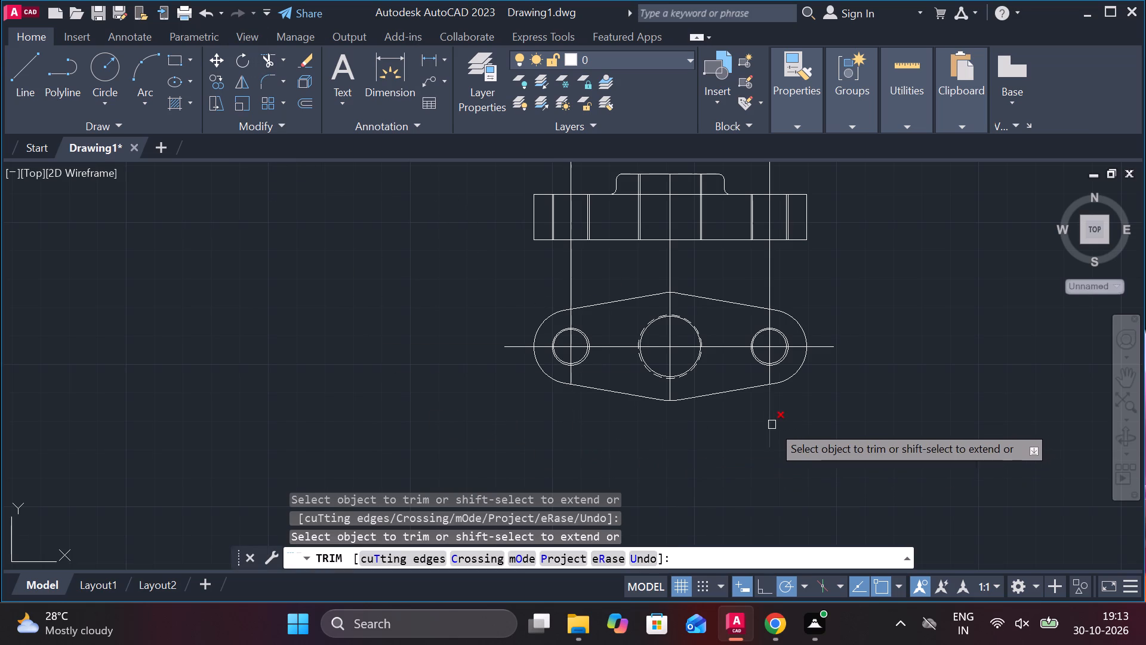
click(772, 425)
scroll(667, 410, down, 1)
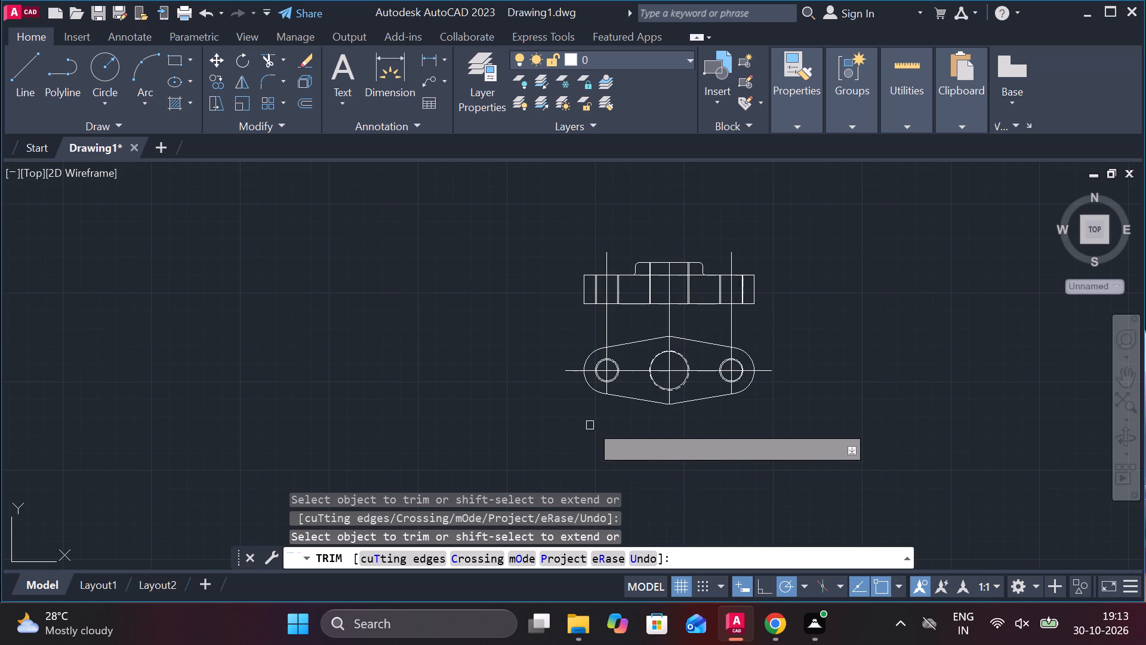
scroll(609, 348, up, 1)
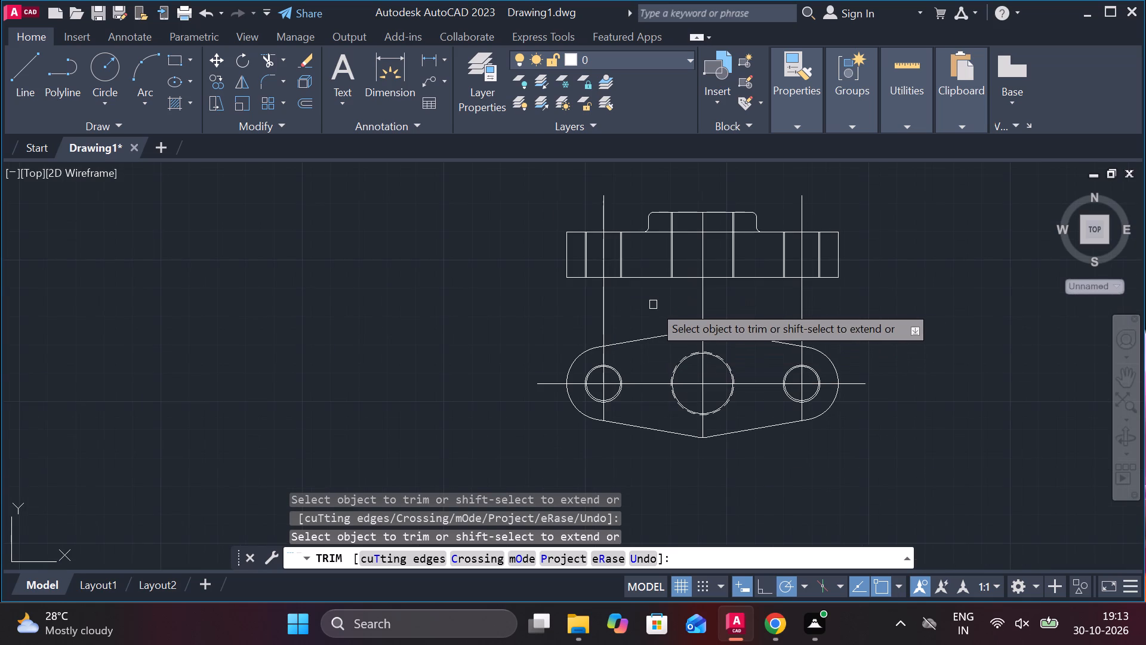
key(Escape)
Stretch the left and right vertical centre lines' lower ends about 10 units down past the plan outline, ending level with each other.
click(603, 322)
click(600, 420)
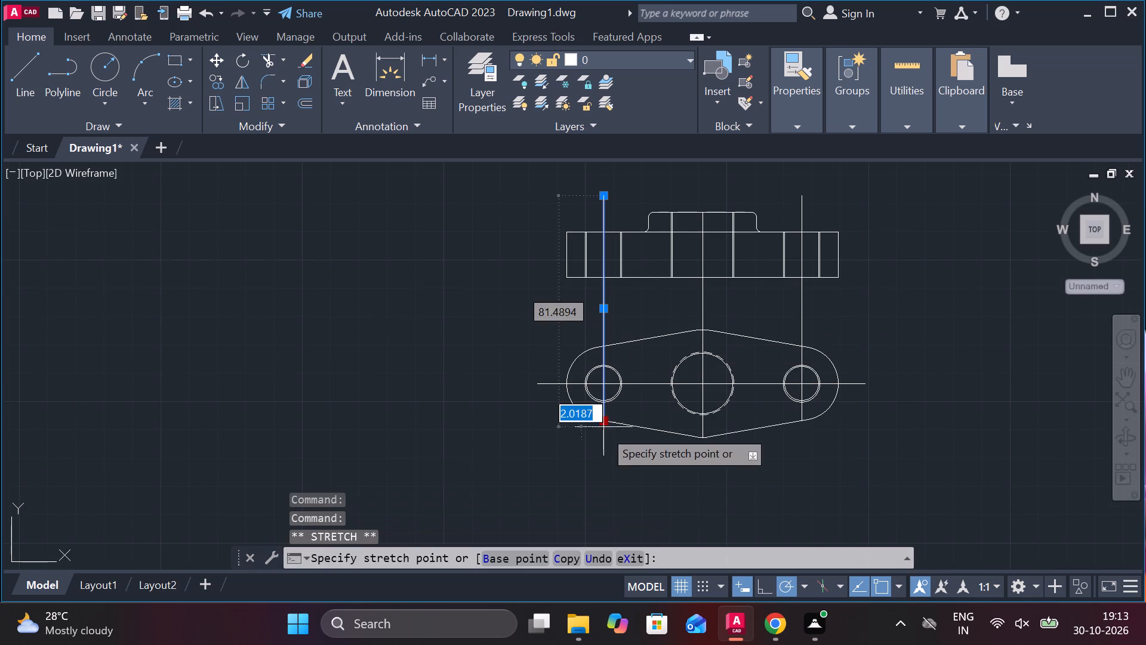
click(600, 450)
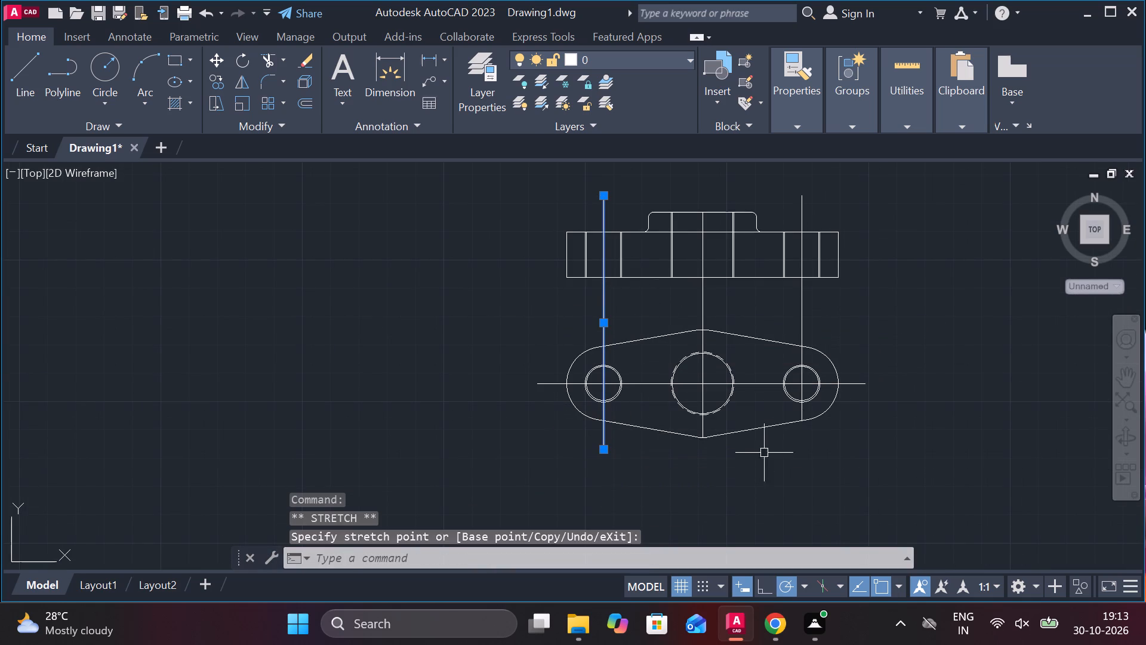
click(802, 335)
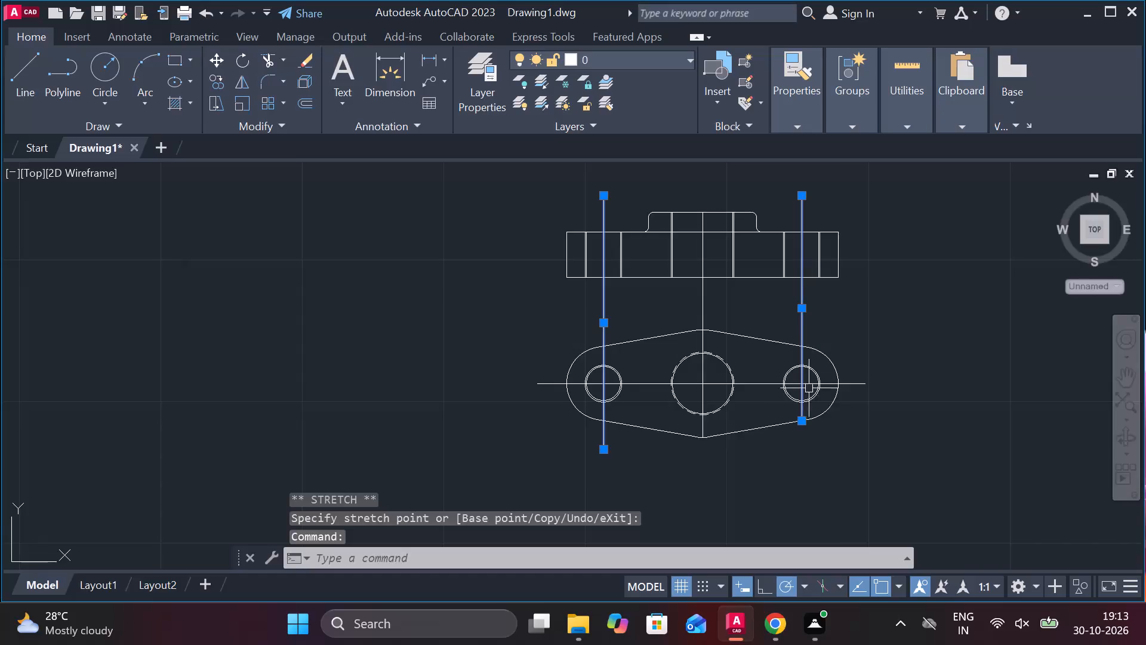
click(800, 417)
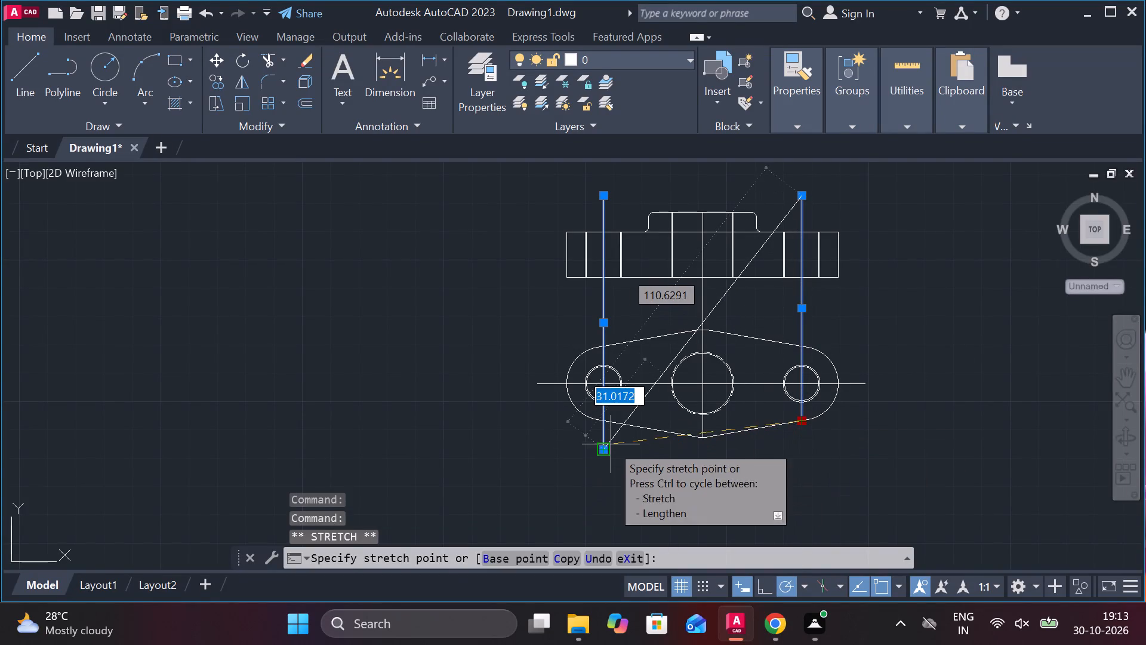
click(803, 449)
key(Escape)
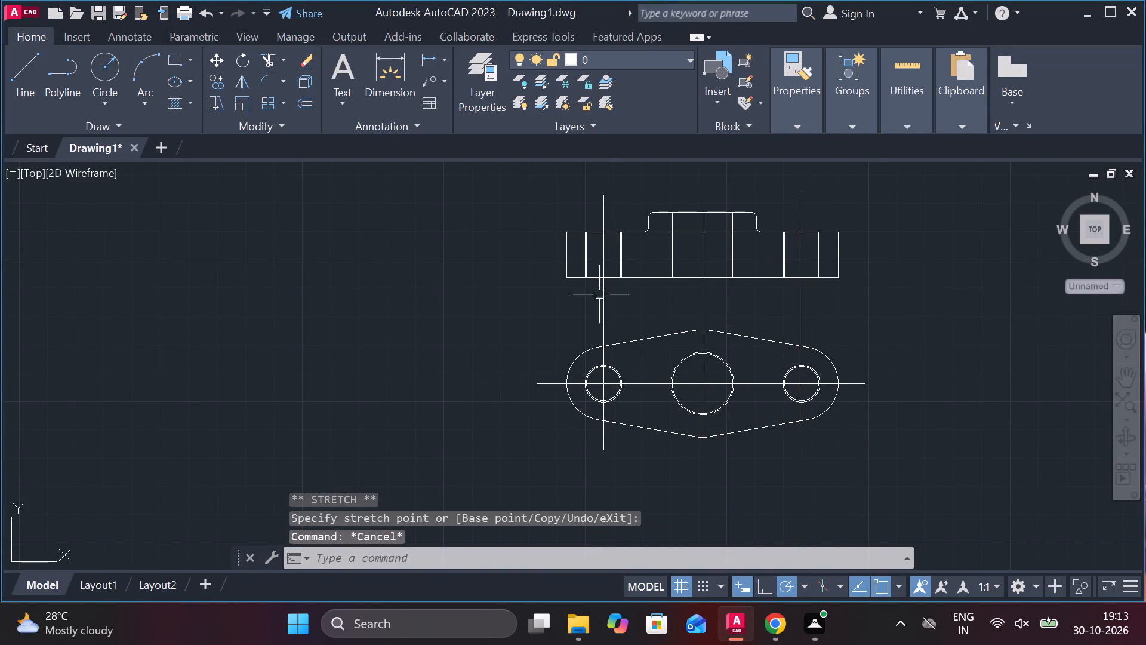
Copy the complete flange drawing to above the undimensioned section drawing, aligning its bottom centre point with that drawing's vertical centre line.
click(941, 176)
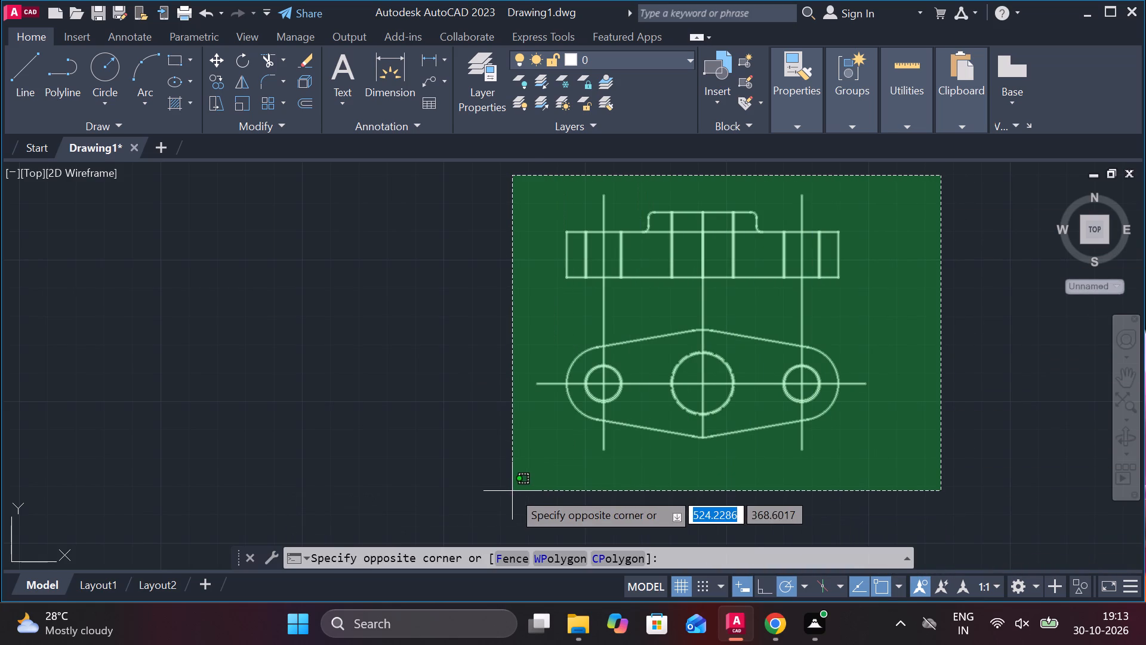
click(512, 491)
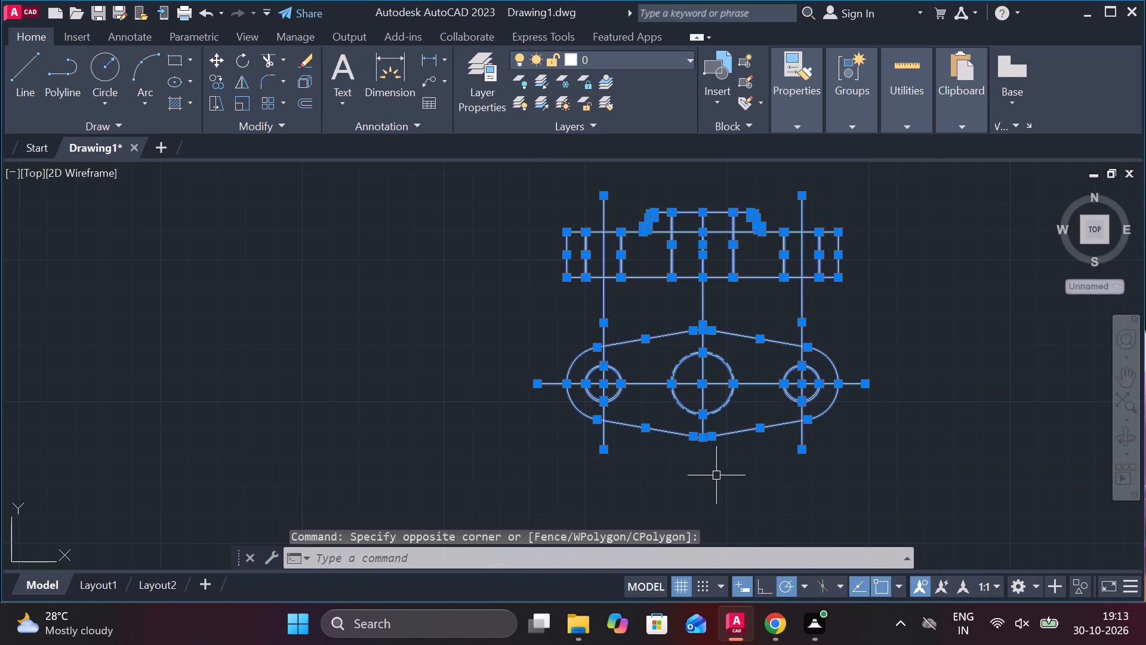
text(co)
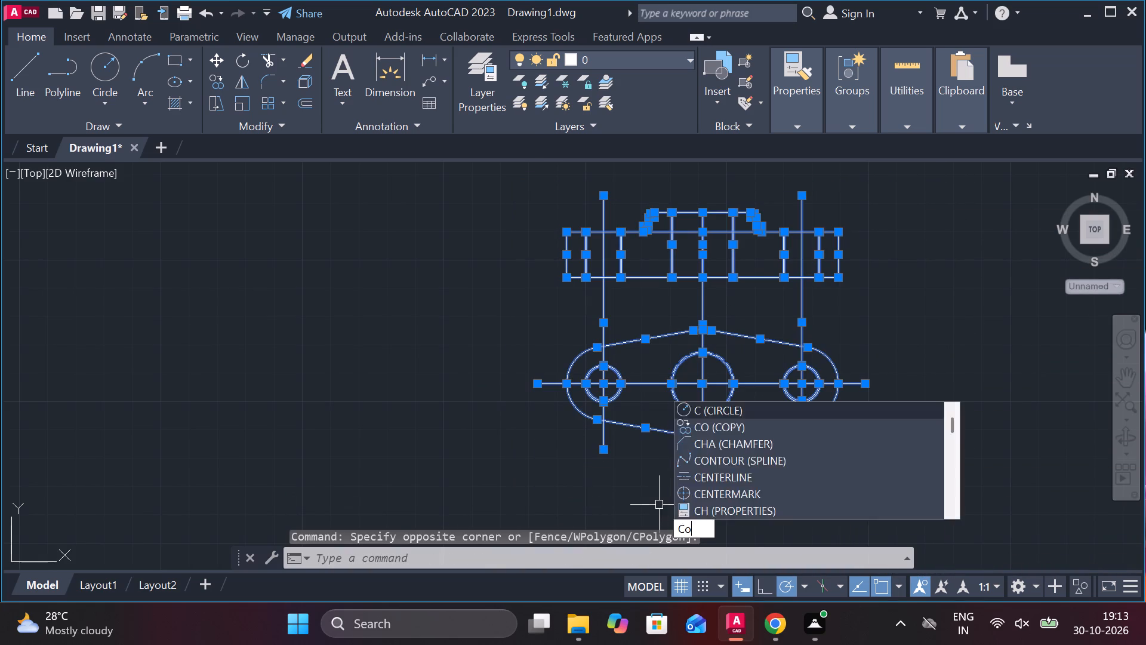
key(Return)
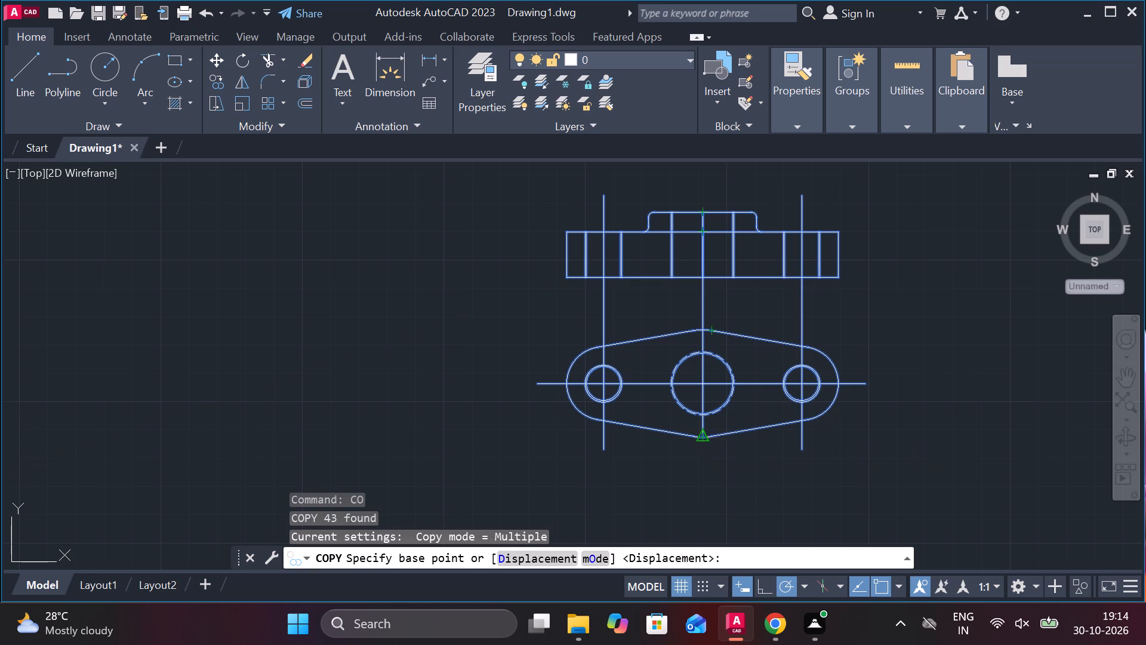
scroll(811, 426, down, 3)
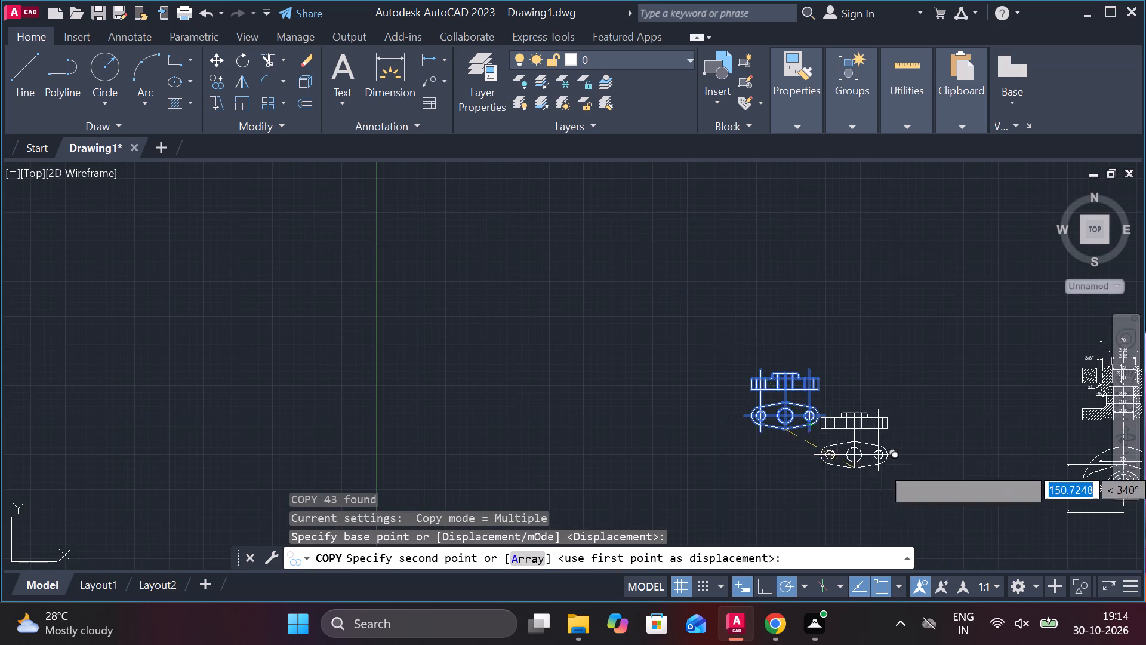
scroll(657, 377, down, 2)
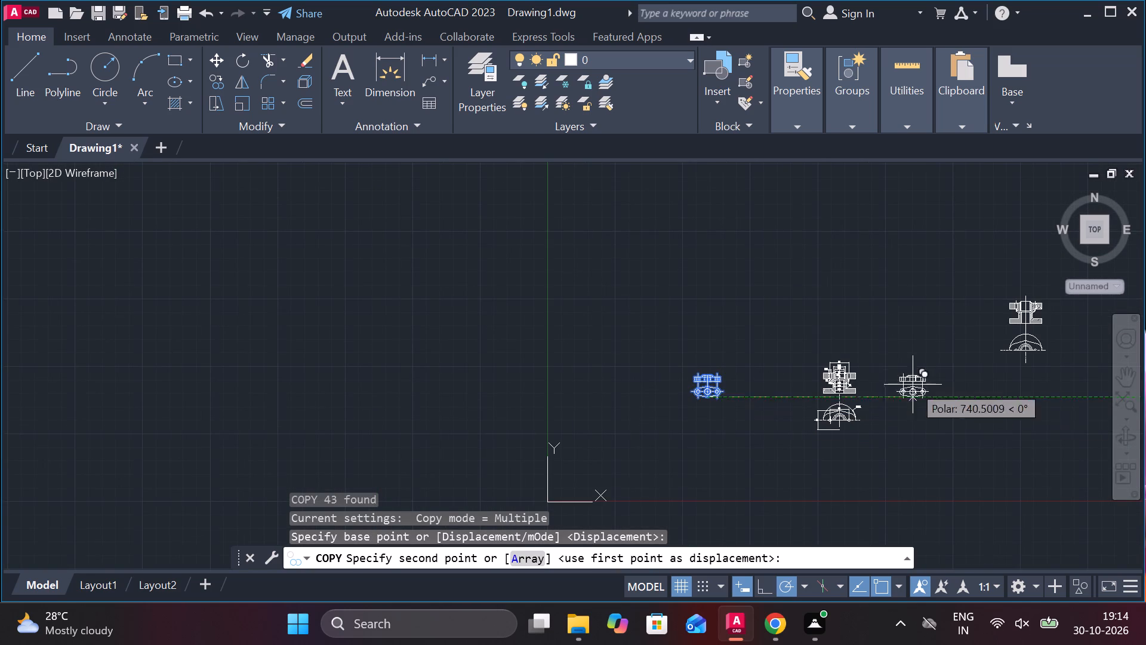
scroll(1027, 286, up, 2)
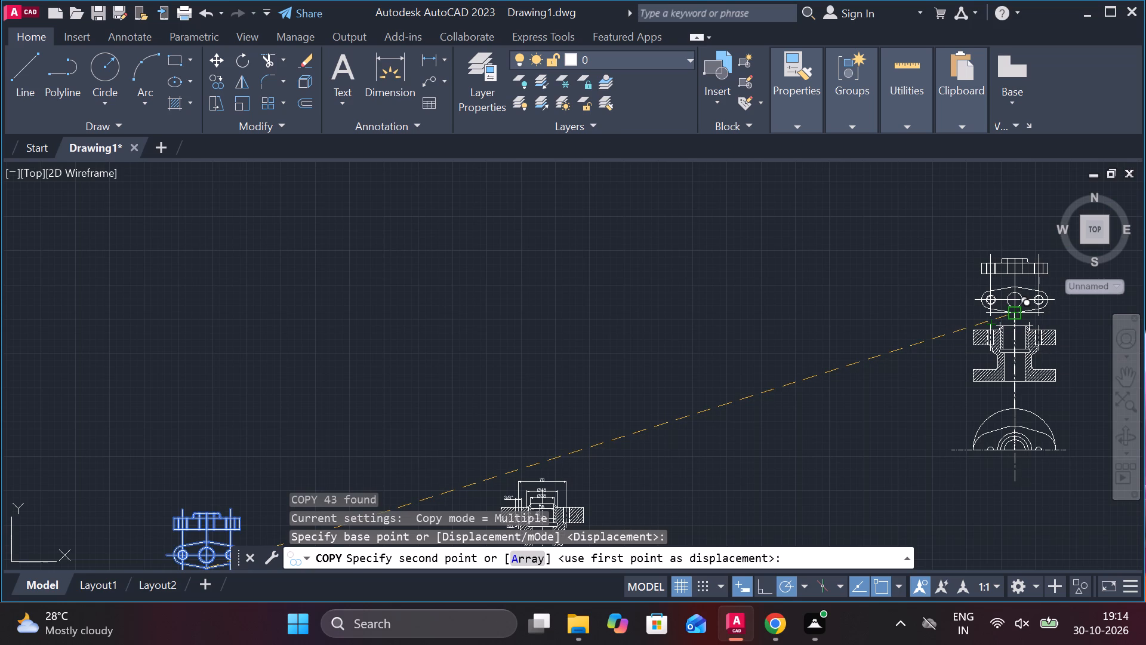
click(1021, 316)
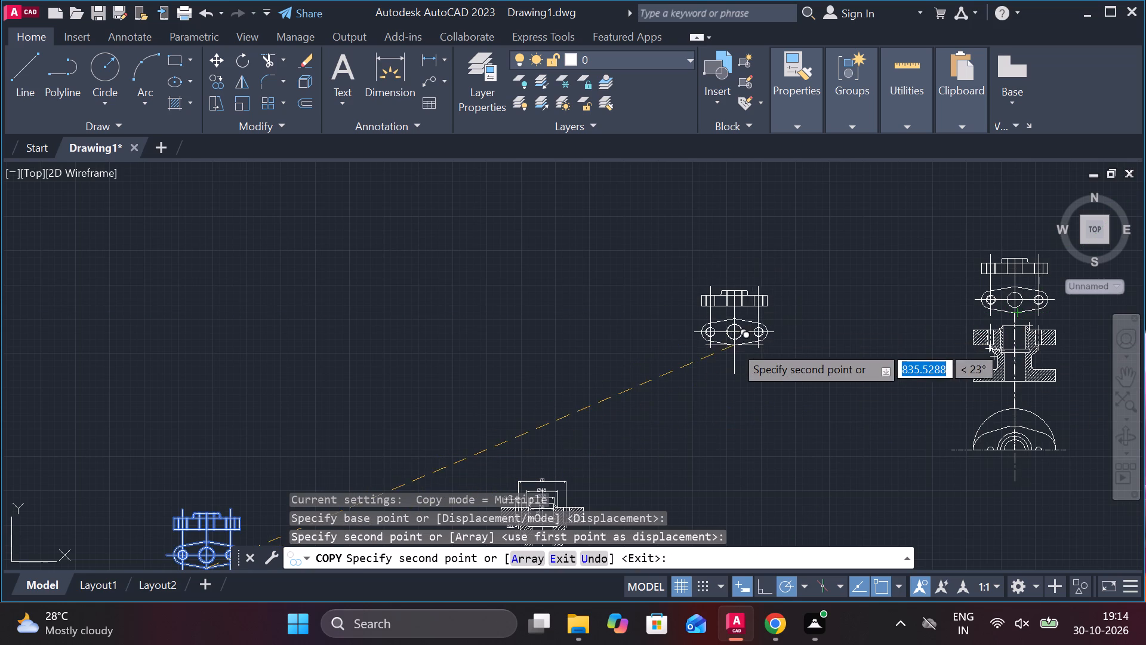
key(grave)
key(Escape)
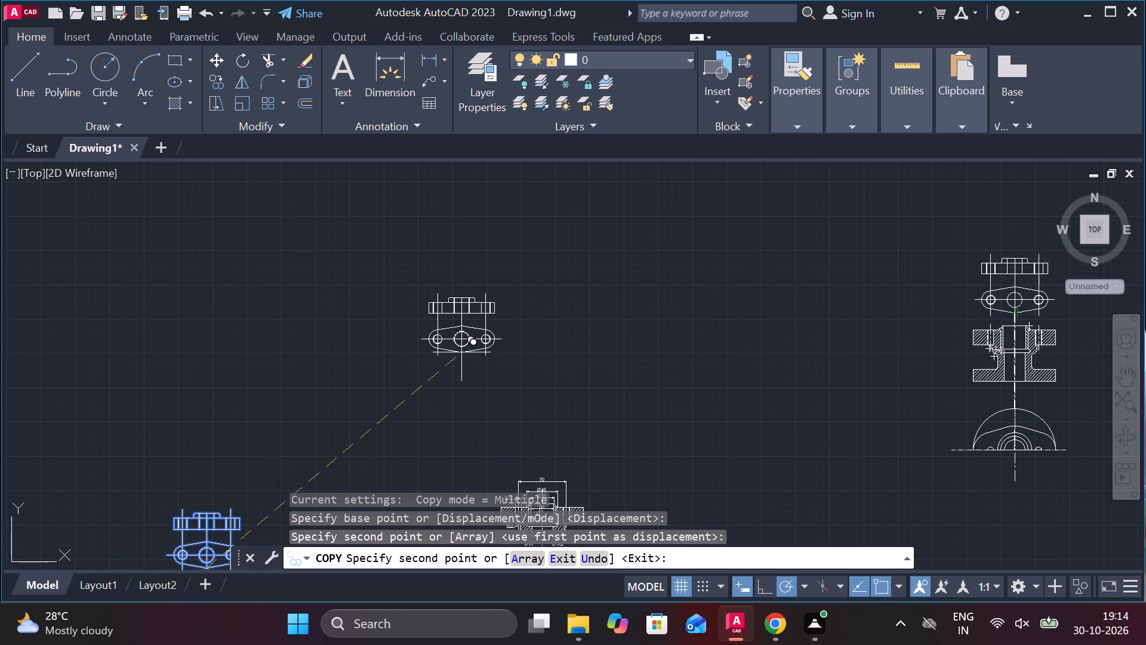
Move the original flange drawing onto the dimensioned section drawing's vertical centre line, about 9.4 units above the top 70 dimension.
scroll(590, 418, down, 3)
scroll(572, 469, up, 3)
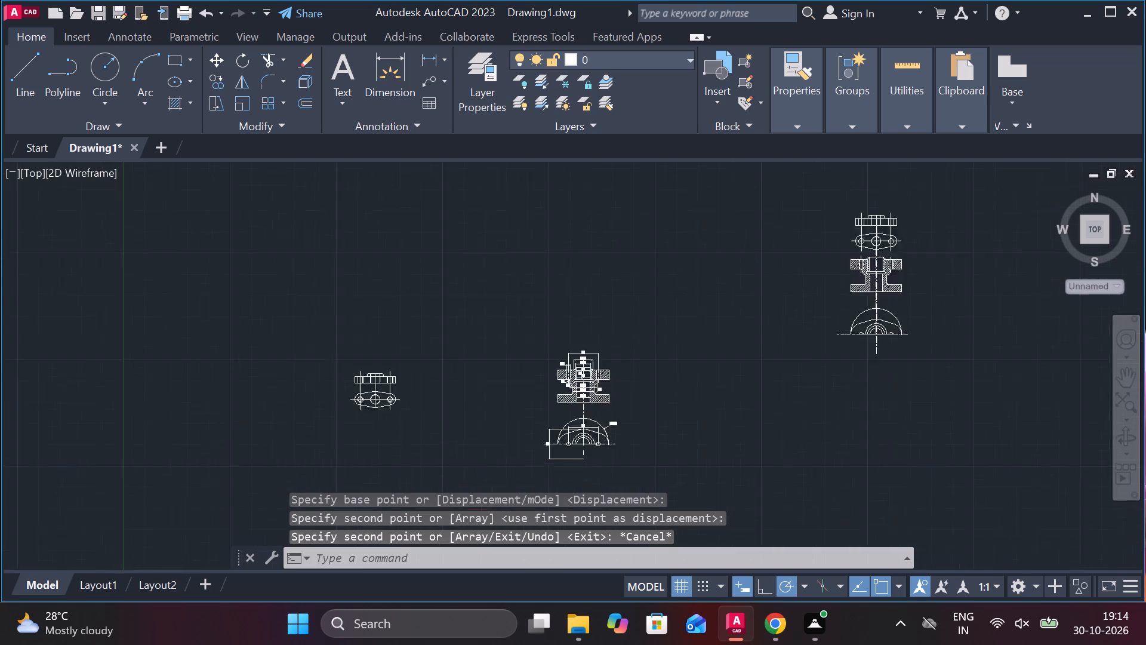
scroll(572, 469, up, 1)
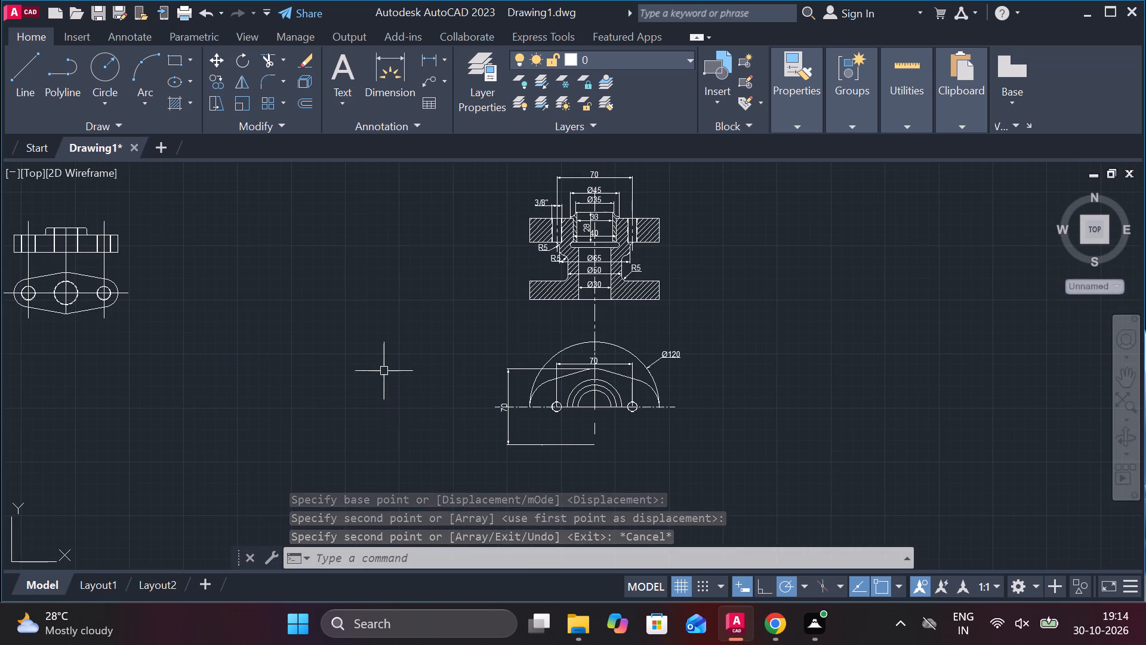
scroll(380, 370, down, 2)
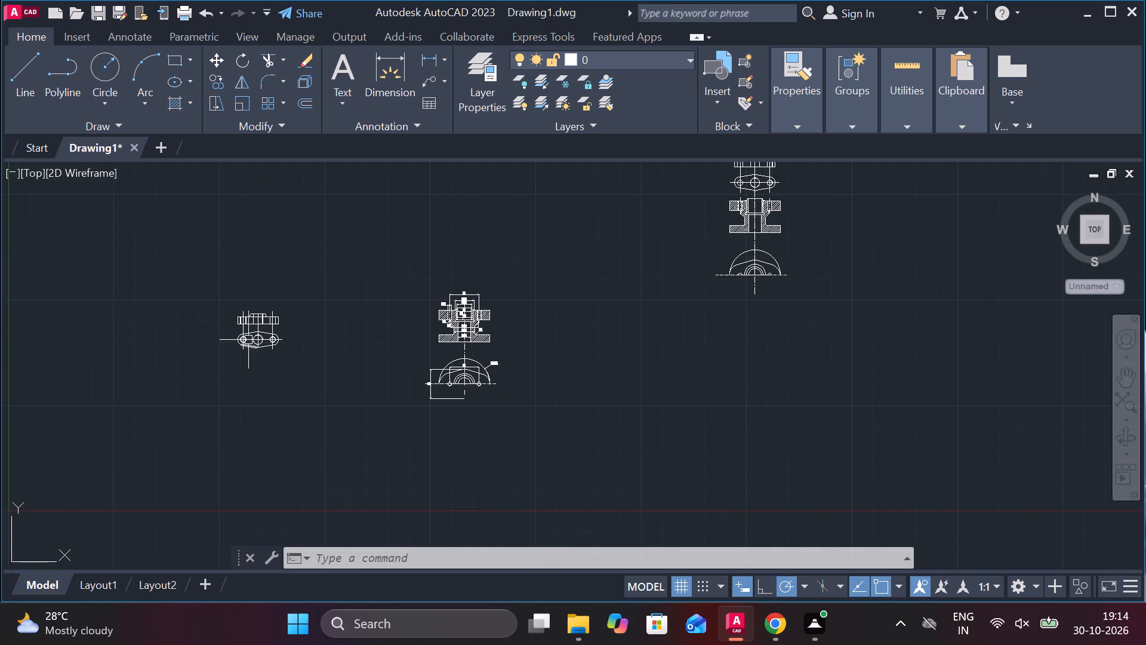
click(295, 303)
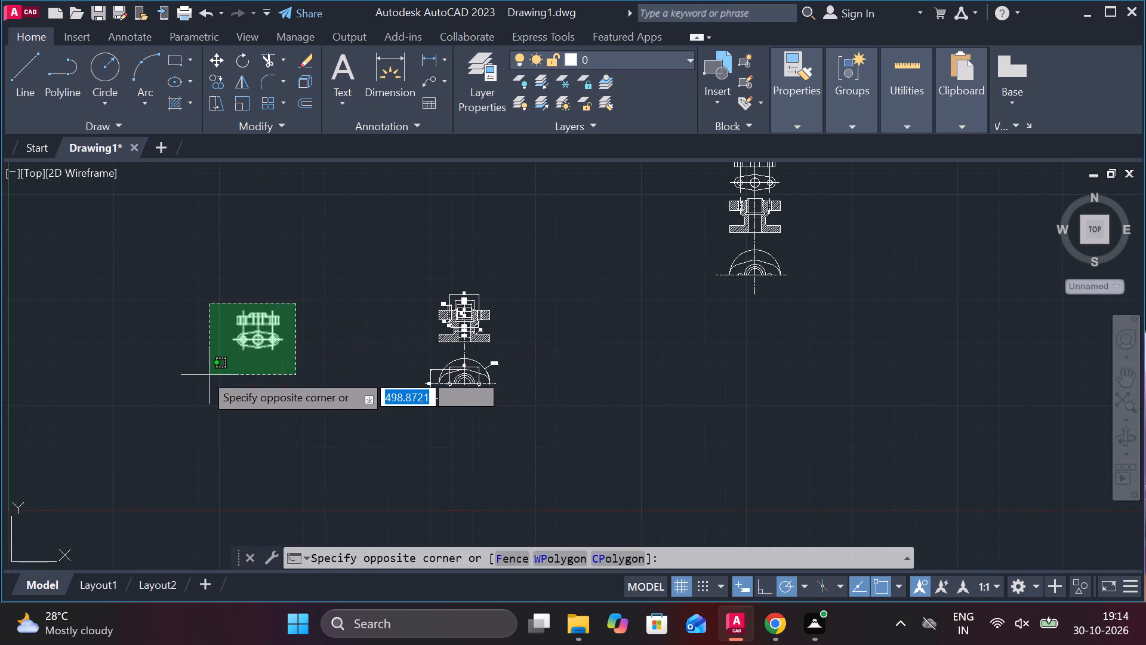
click(217, 357)
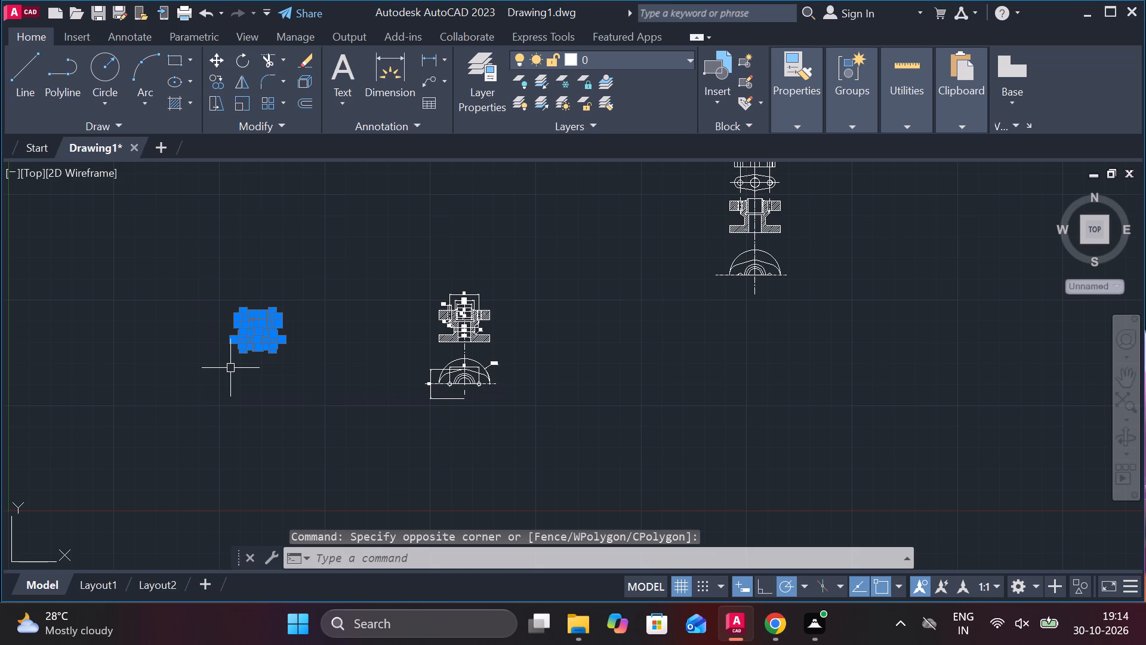
key(m)
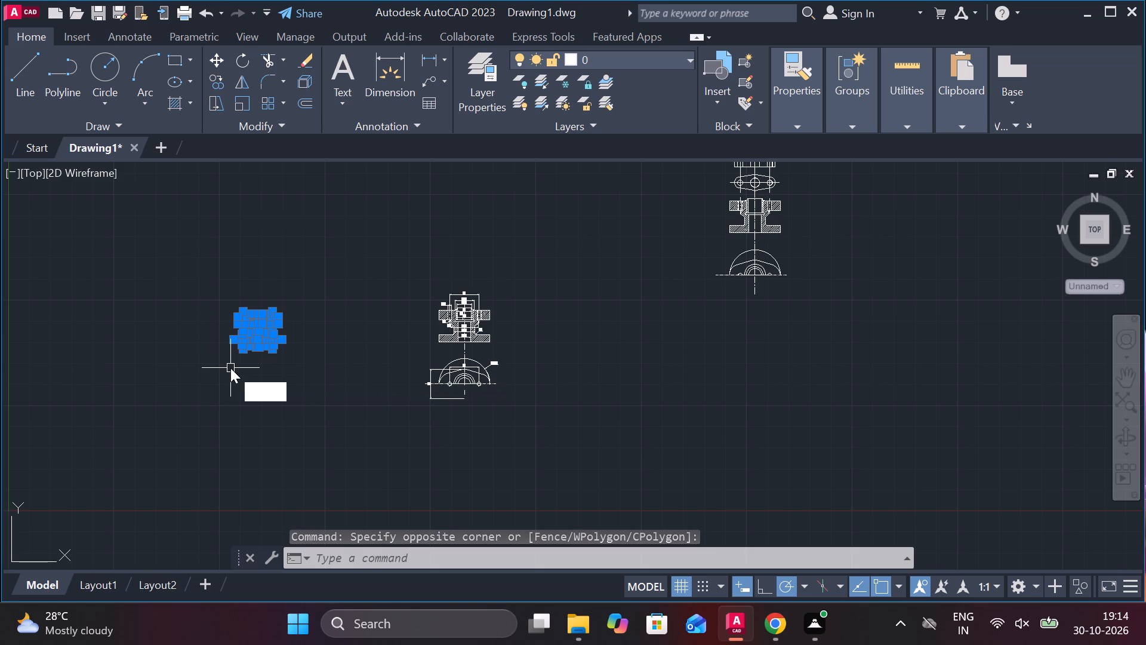
key(Return)
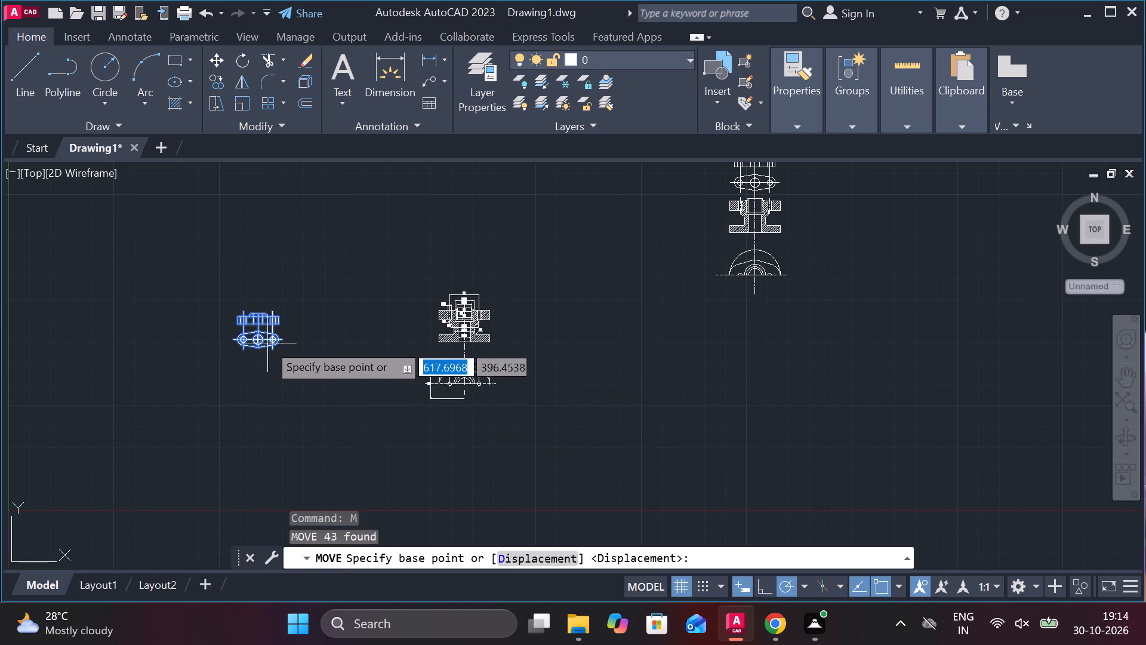
scroll(257, 355, up, 4)
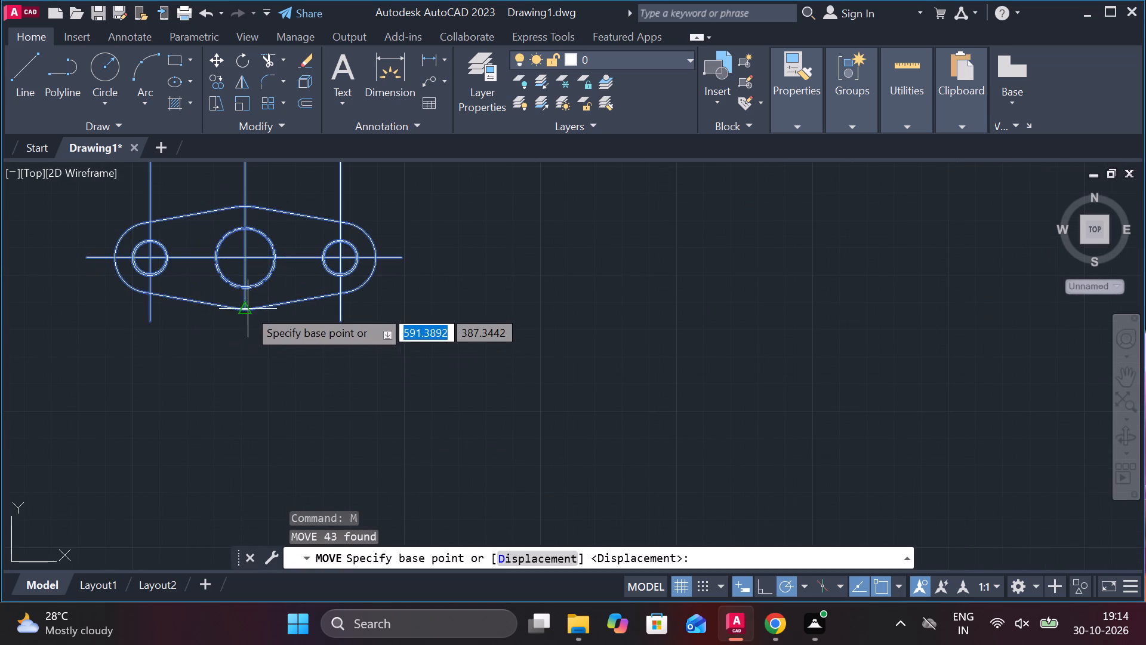
click(248, 309)
scroll(586, 291, down, 3)
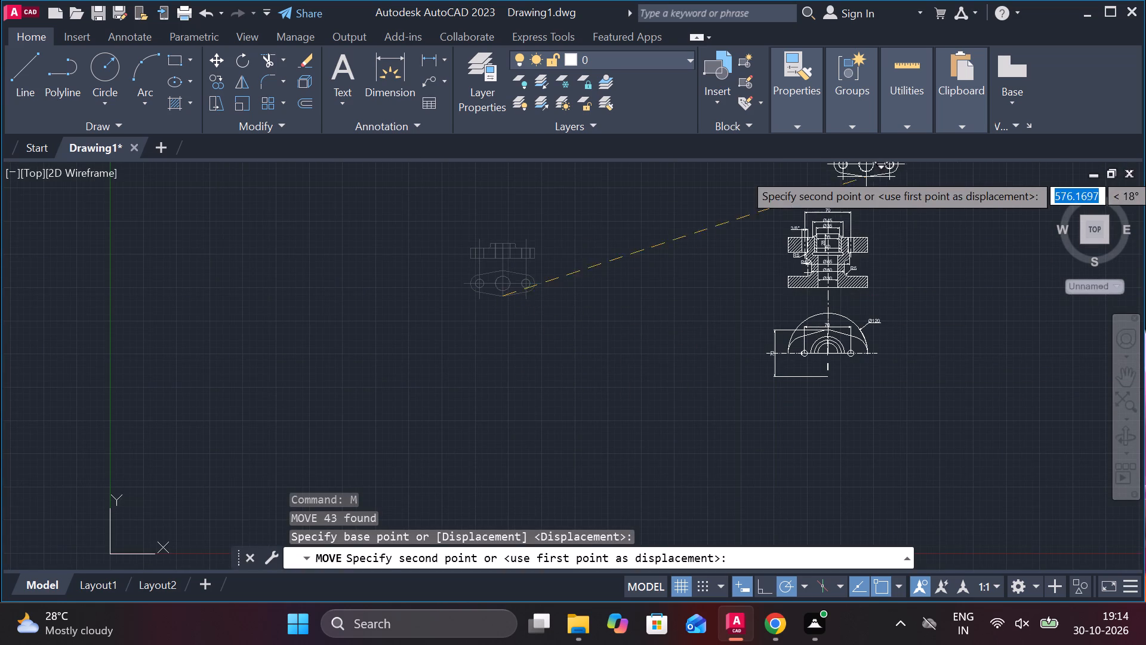
scroll(861, 198, up, 3)
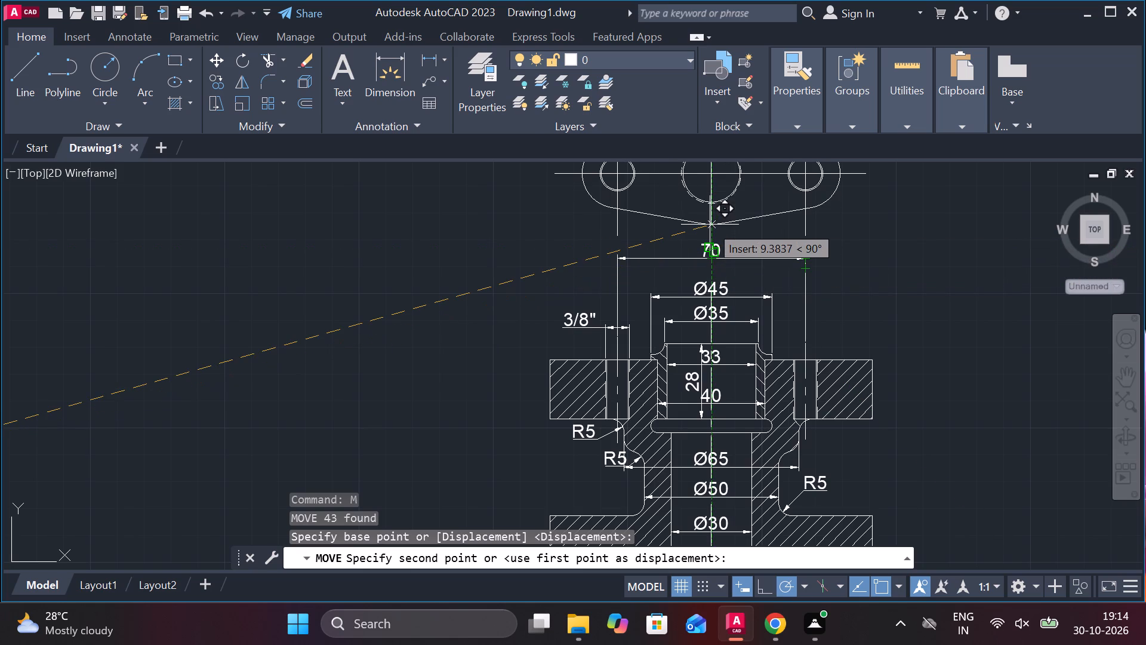
click(710, 225)
key(Escape)
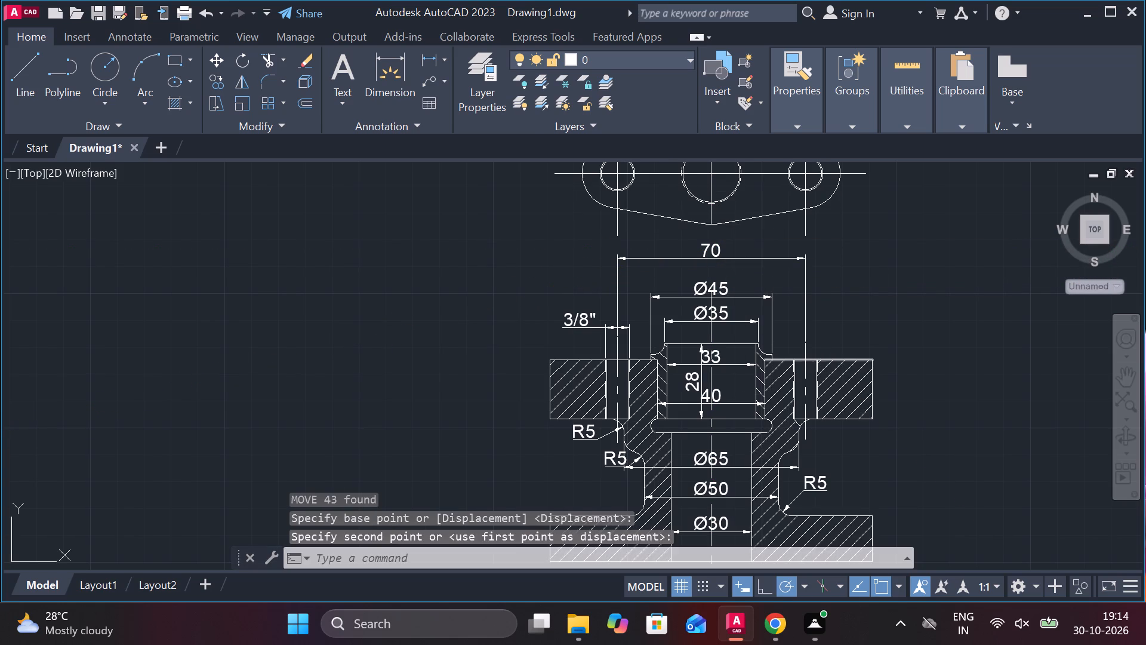
Trim away the moved flange plan's lower half, including outline, hole arcs and vertical centre lines, below its horizontal centre line.
scroll(821, 365, down, 3)
scroll(852, 330, up, 3)
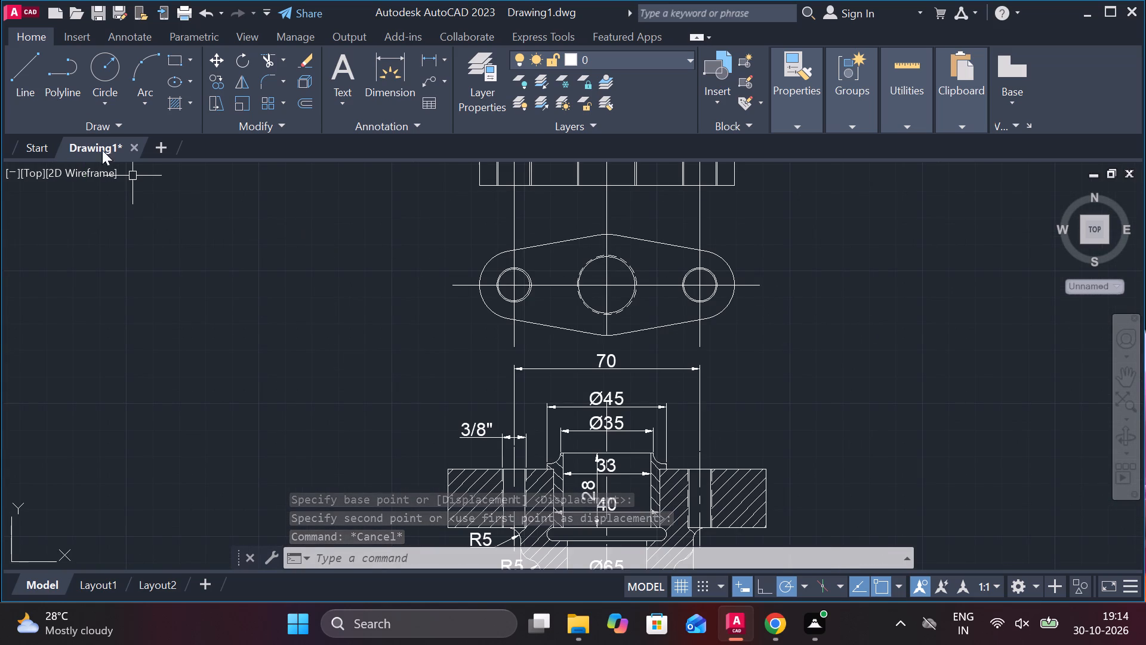
click(269, 55)
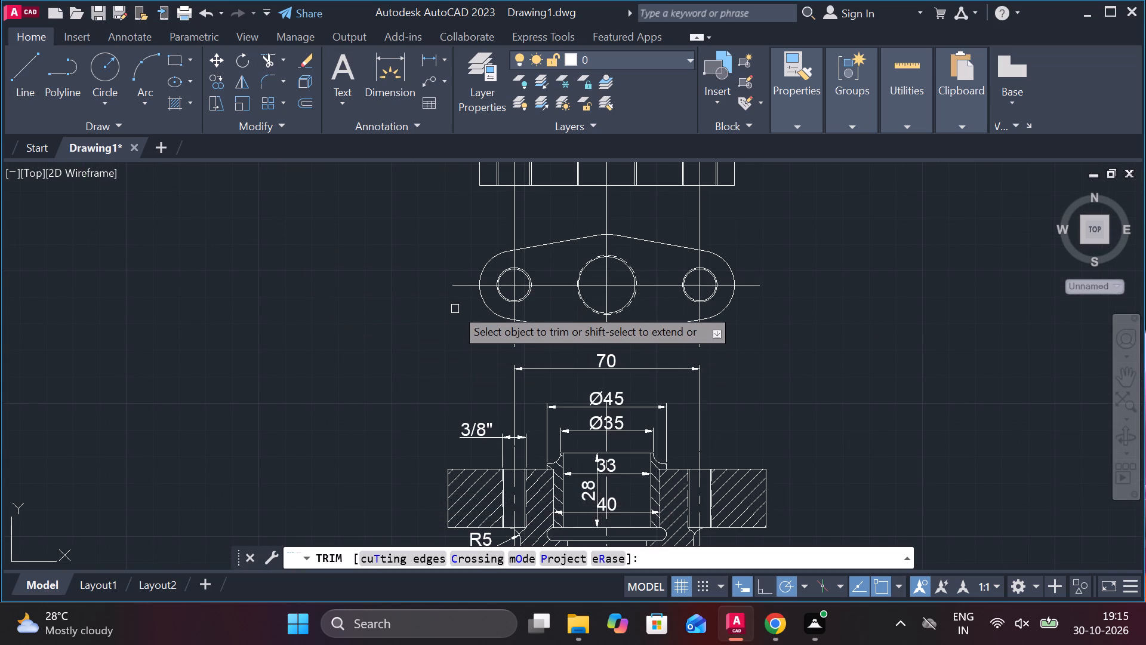
drag(457, 305, 541, 300)
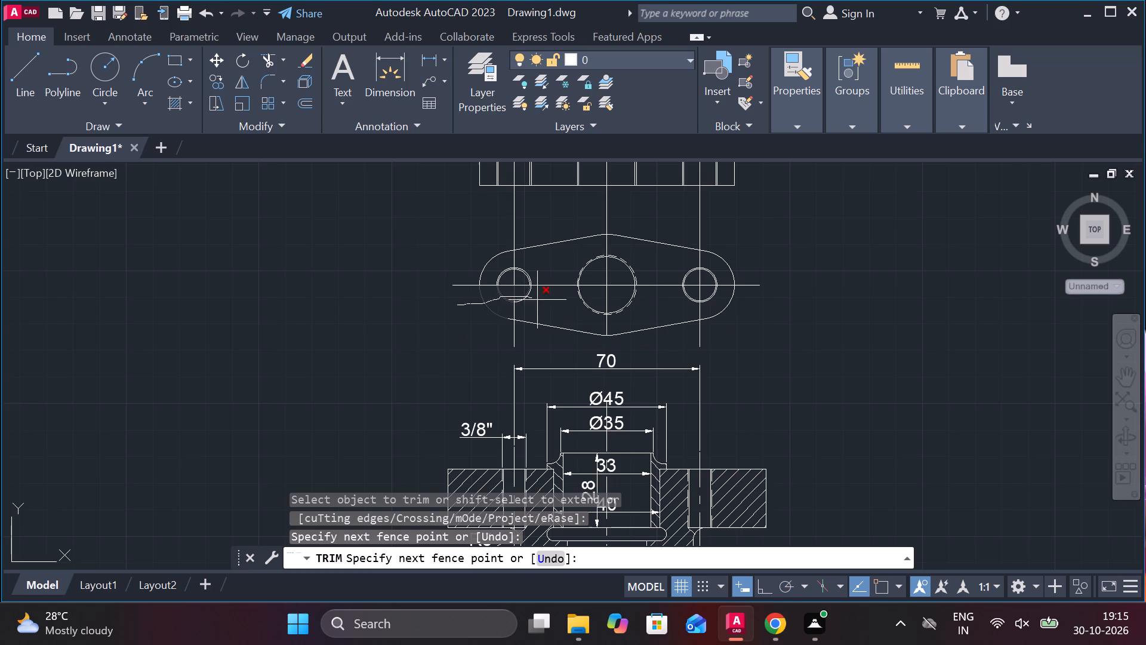
drag(541, 300, 769, 303)
drag(769, 303, 553, 302)
click(609, 315)
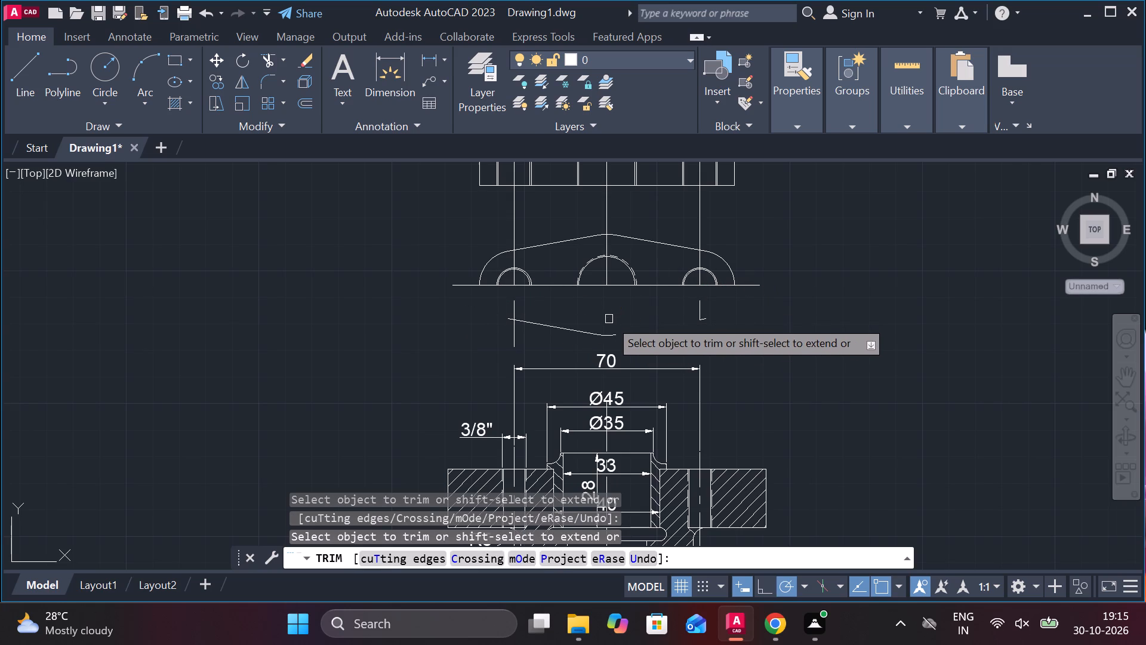
click(606, 339)
click(588, 334)
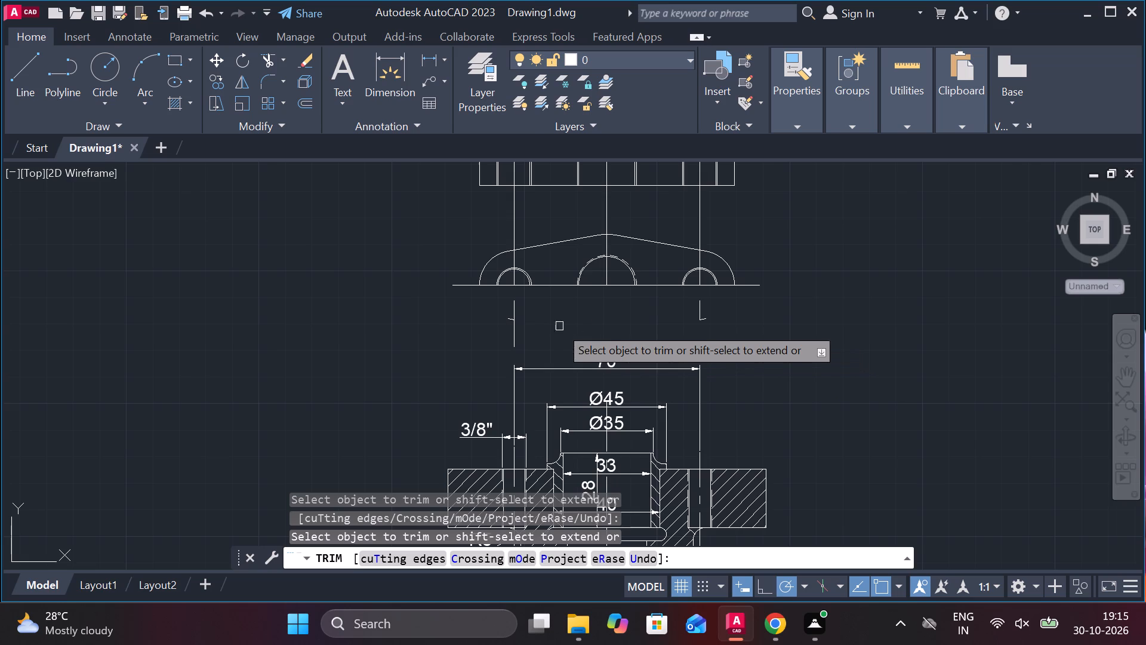
click(512, 318)
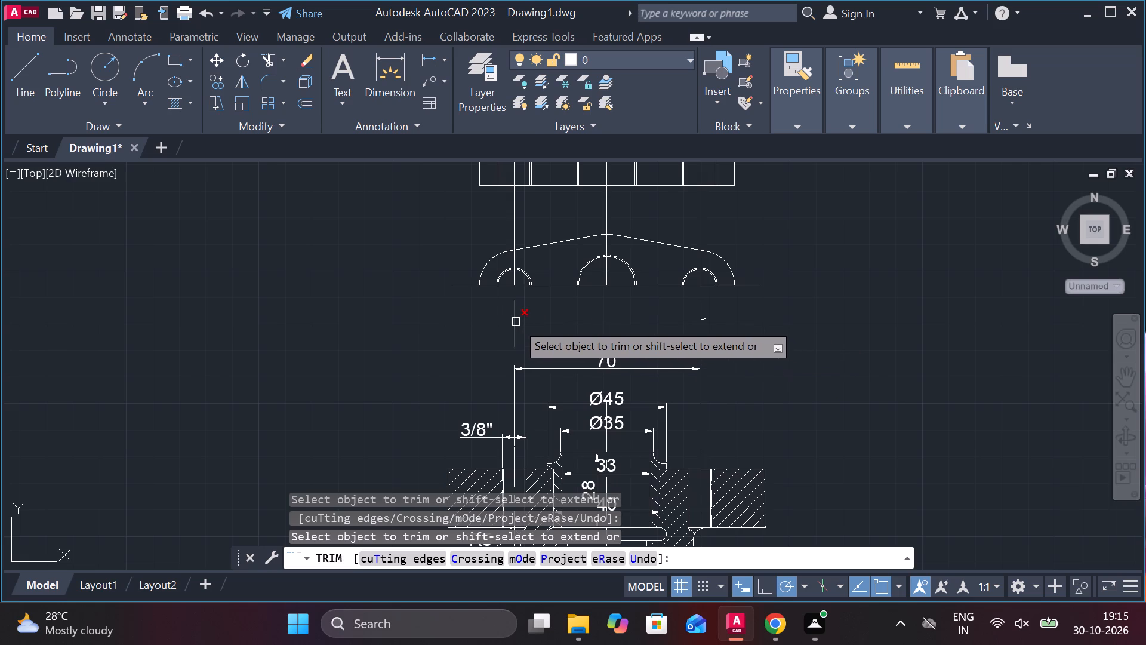
click(516, 322)
click(700, 308)
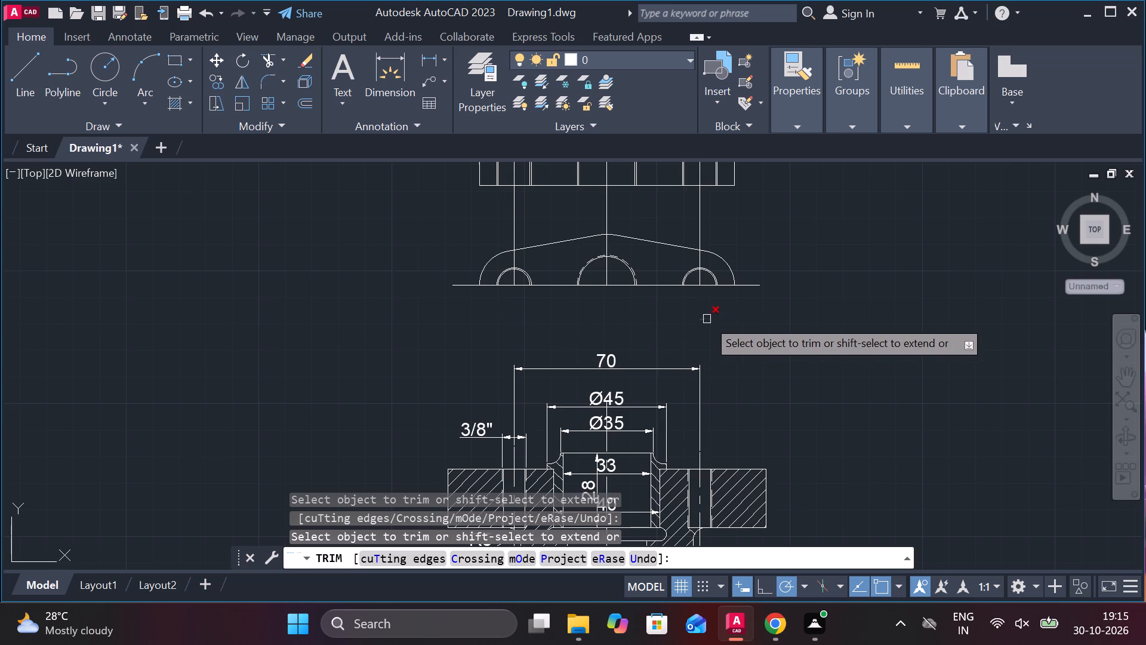
click(707, 319)
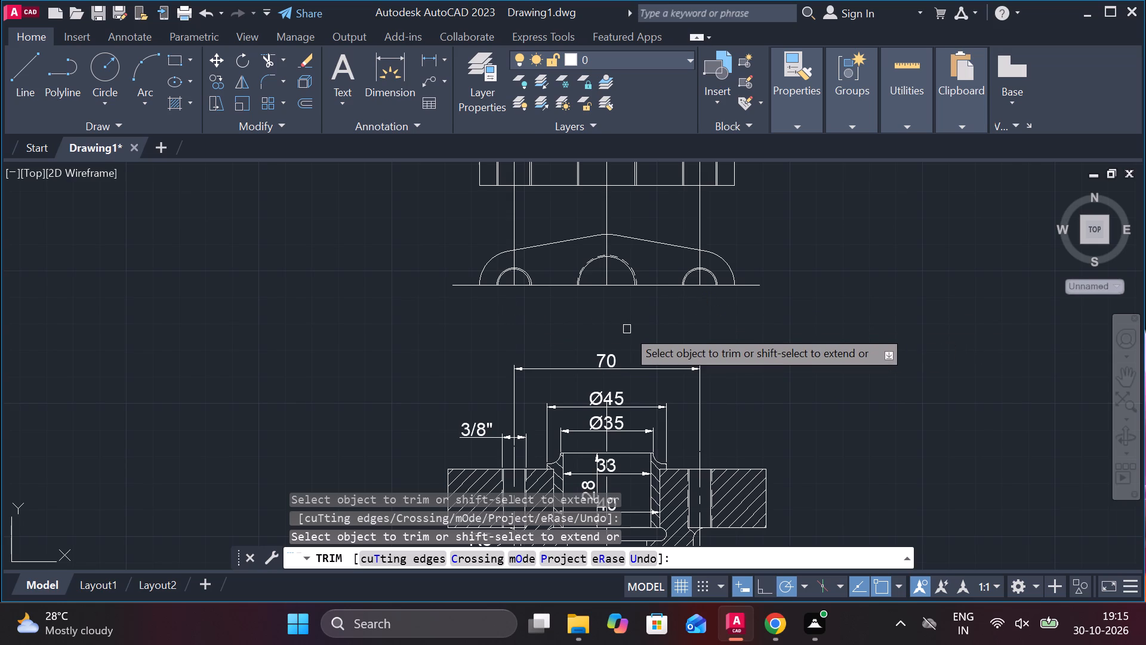
key(Escape)
Extend the flange plan's middle vertical centre line down into the dimensioned section view below.
key(e)
key(x)
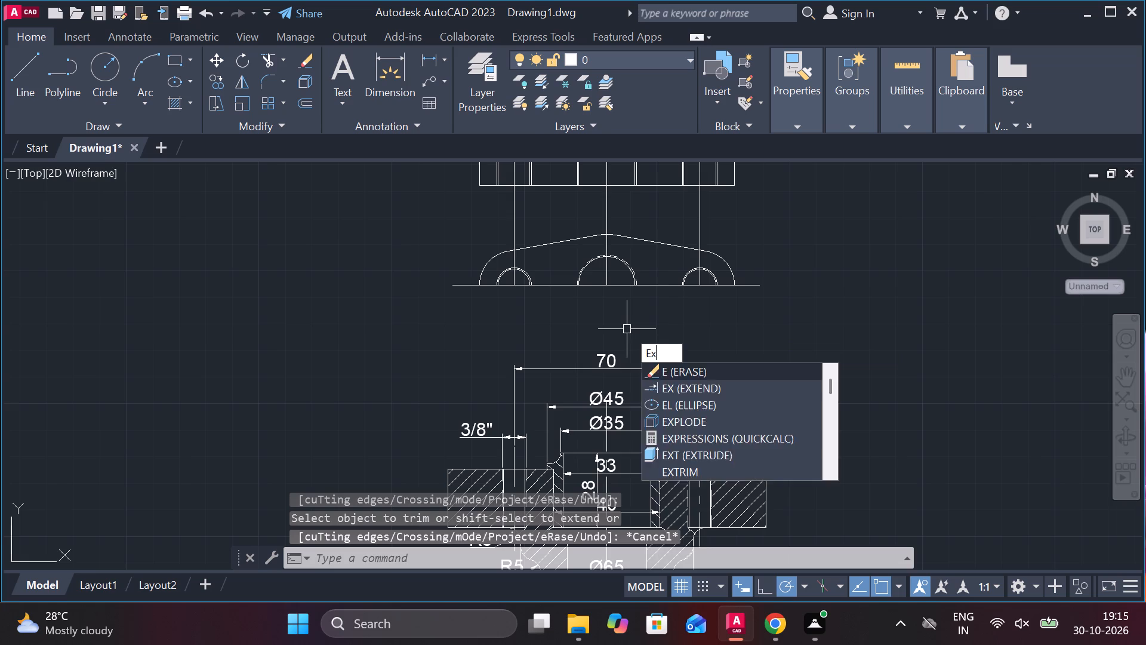
key(Return)
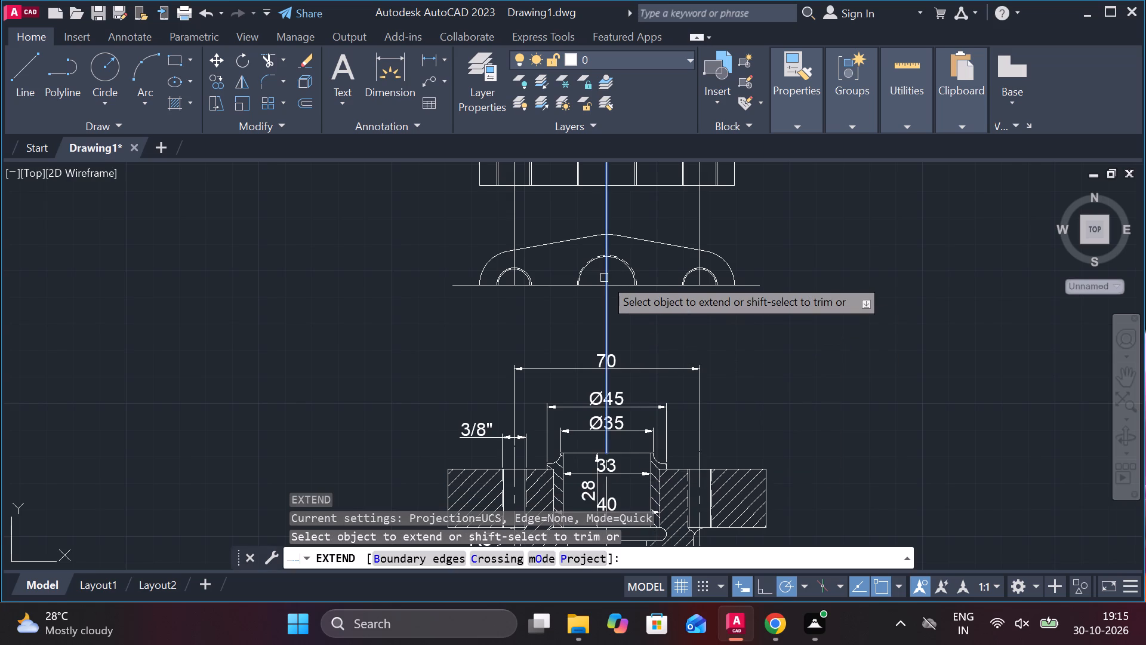
click(604, 278)
scroll(606, 449, up, 1)
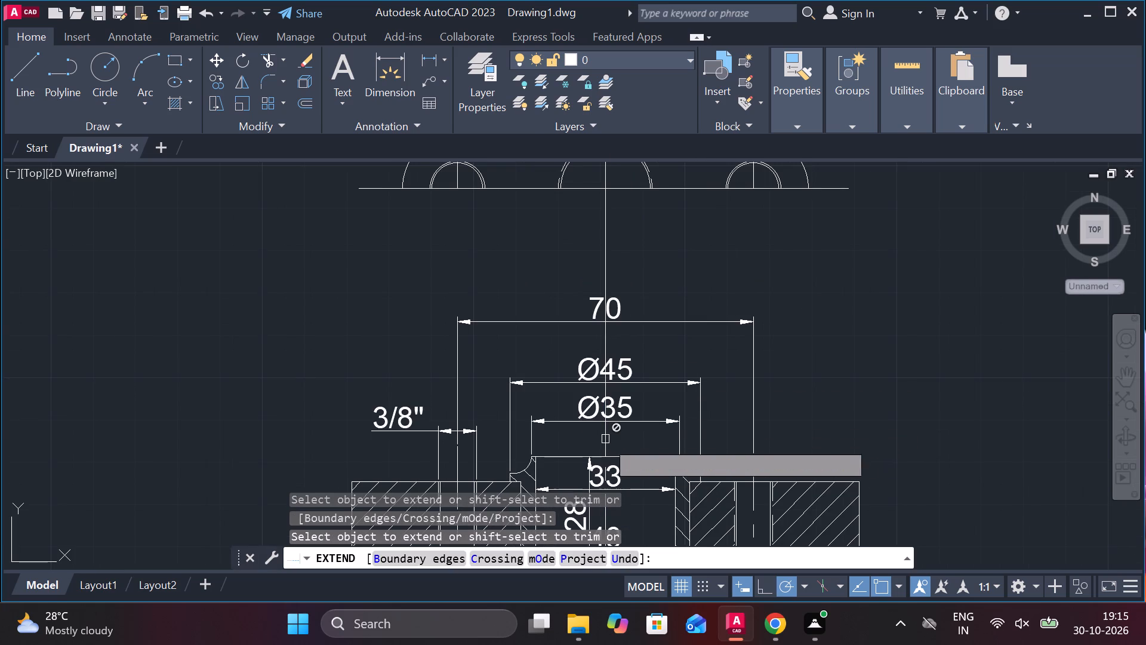
scroll(606, 447, up, 2)
scroll(606, 430, down, 3)
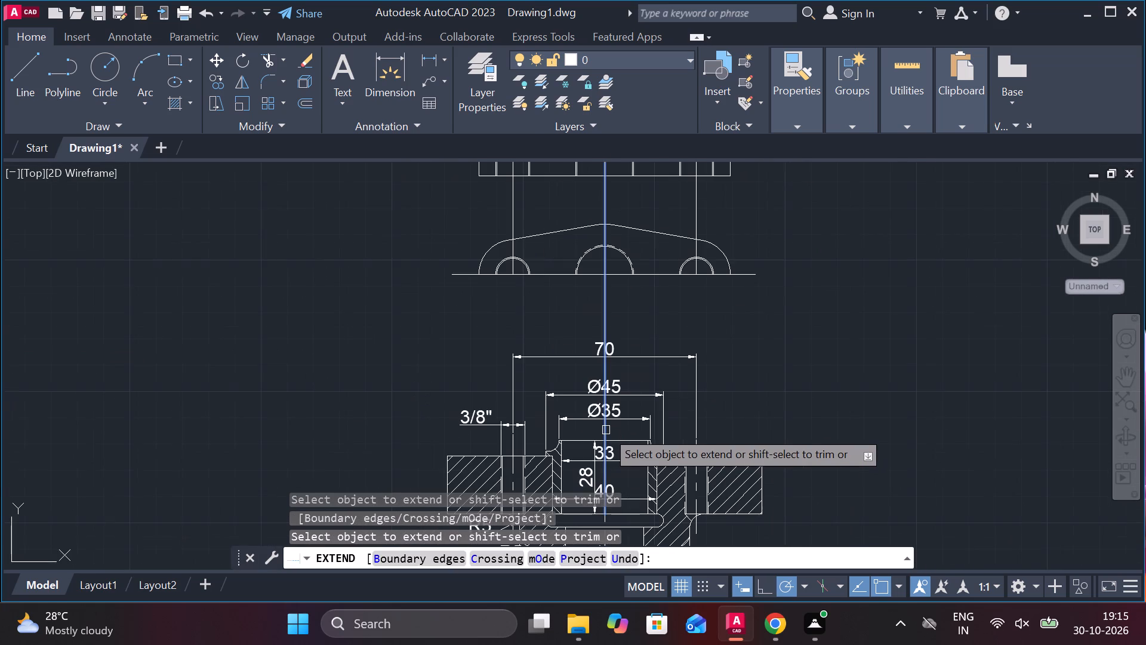
scroll(606, 430, down, 1)
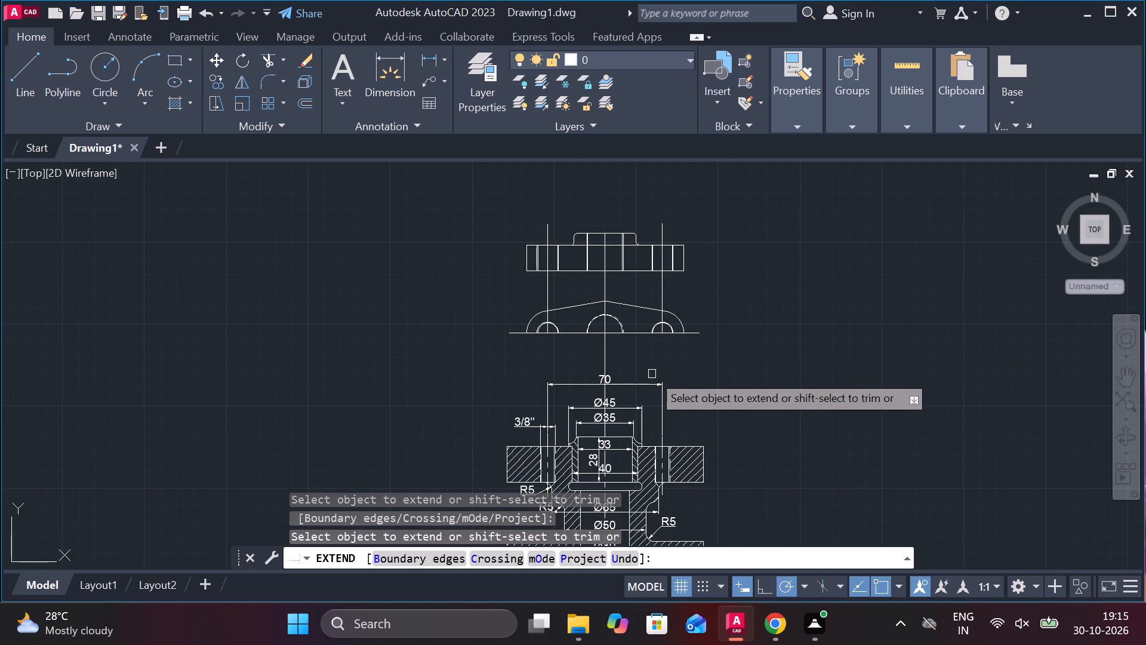
key(Escape)
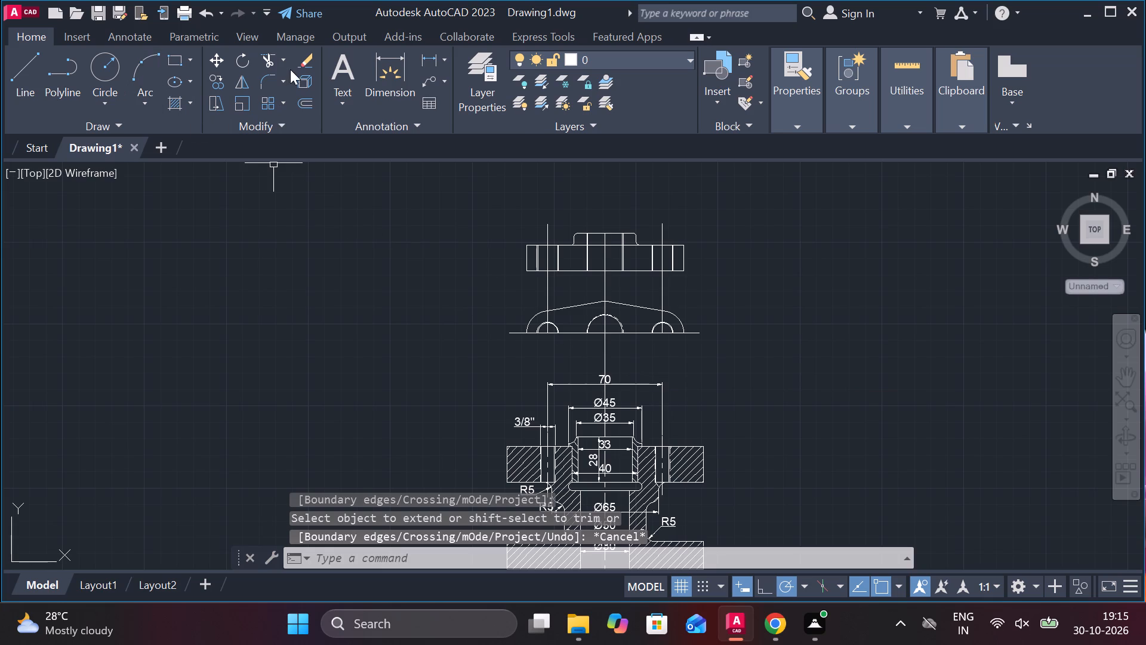
Trim the middle vertical centre line where it runs below the flange plan's horizontal centre line.
click(269, 63)
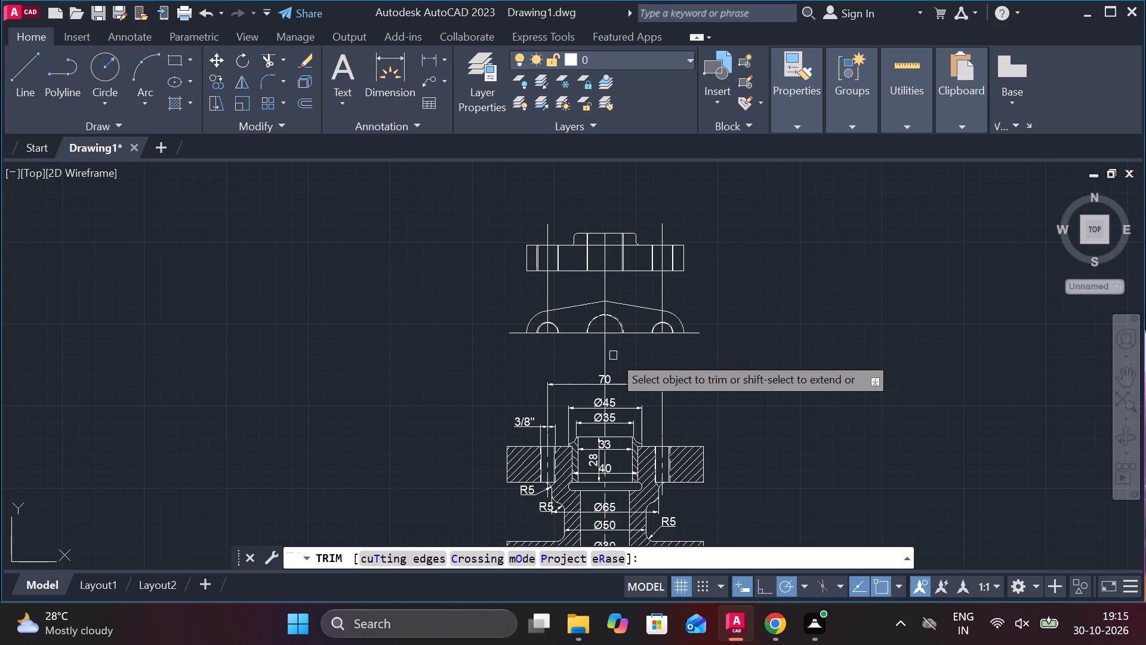
click(605, 352)
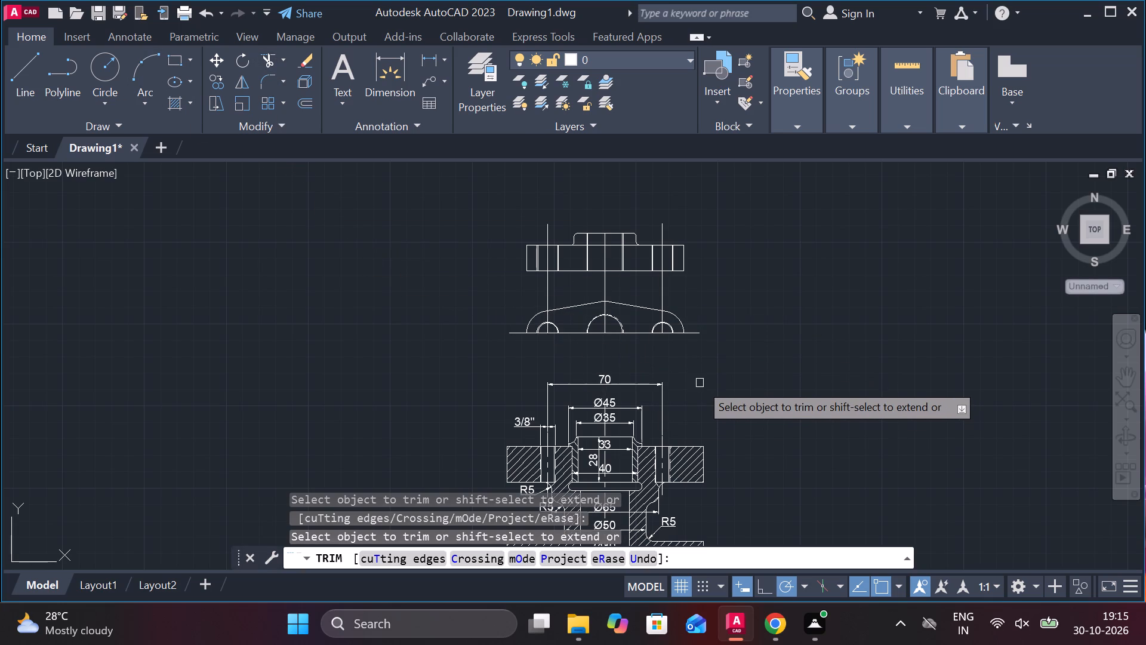
key(Escape)
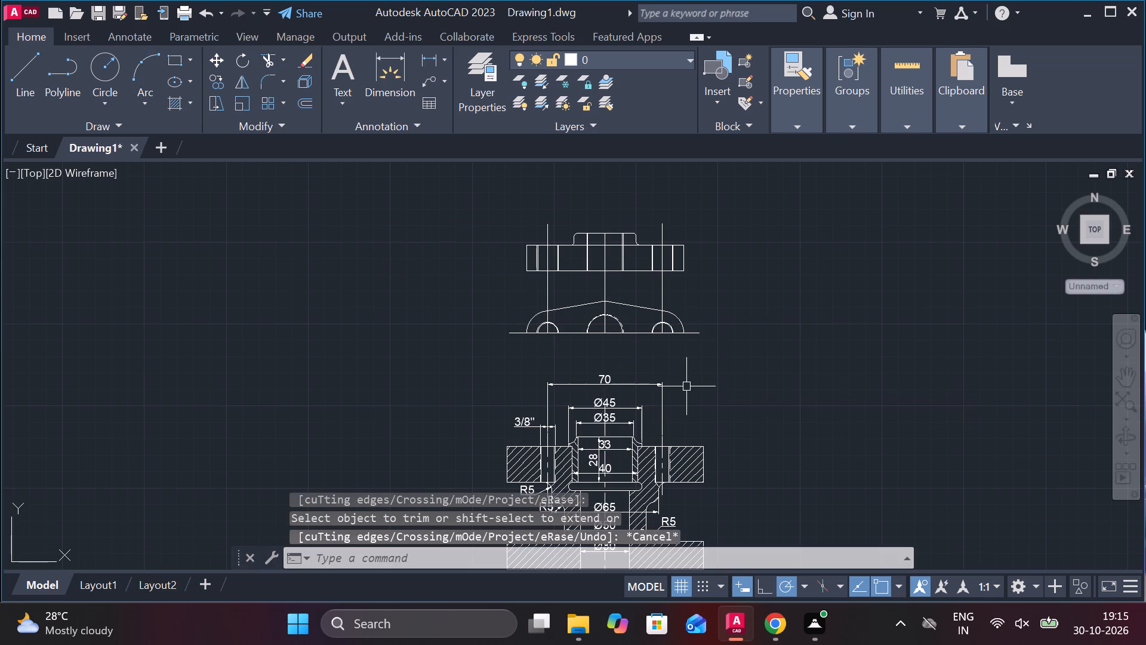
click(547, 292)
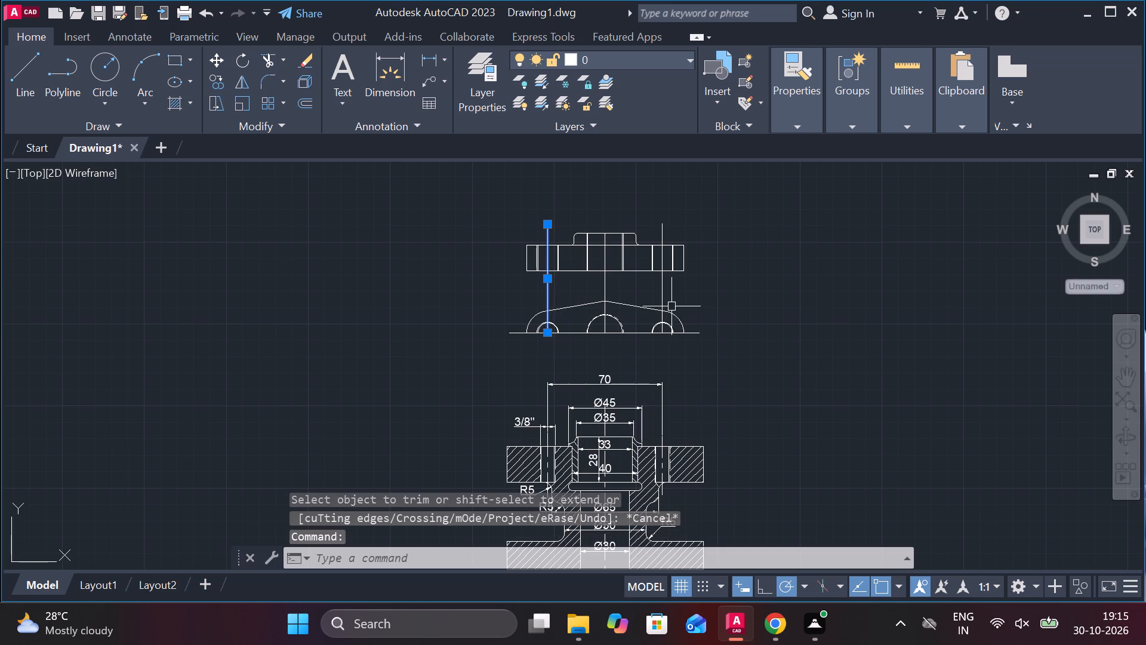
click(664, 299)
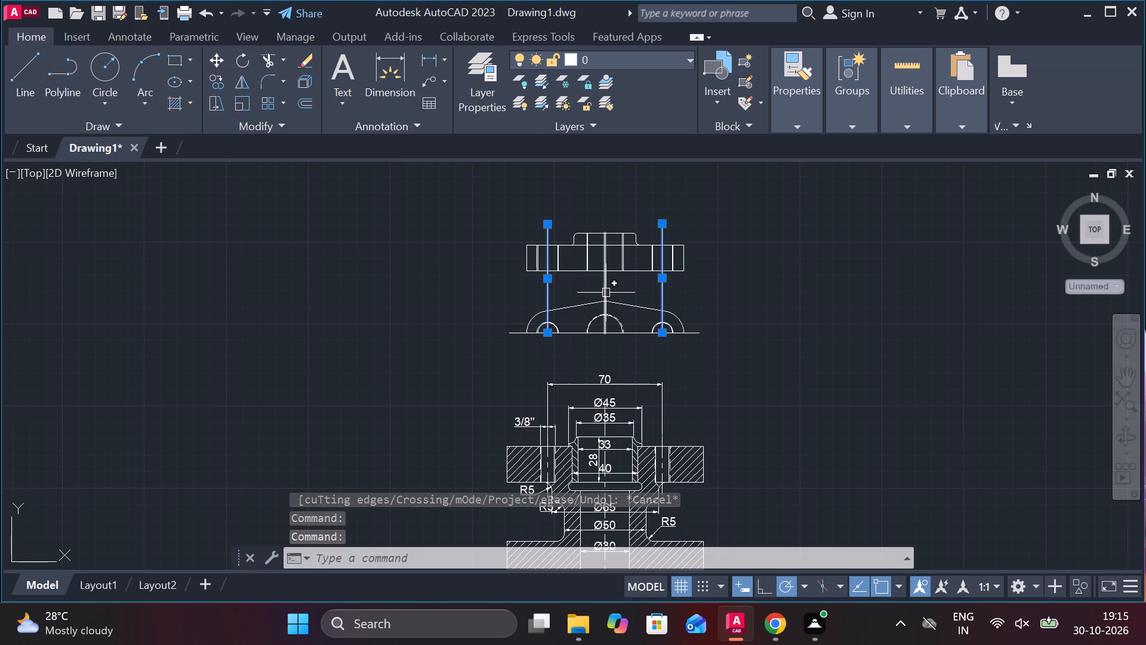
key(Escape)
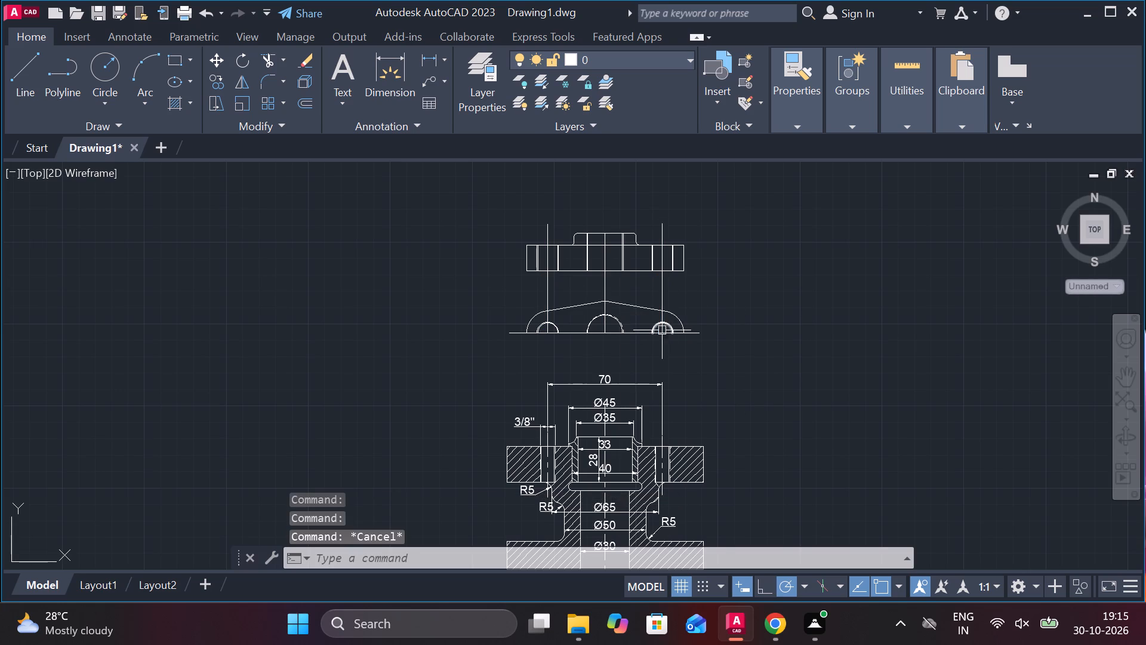
Stretch the left hole's vertical centre line about 9.3 units below the half plan's horizontal centre line.
click(546, 288)
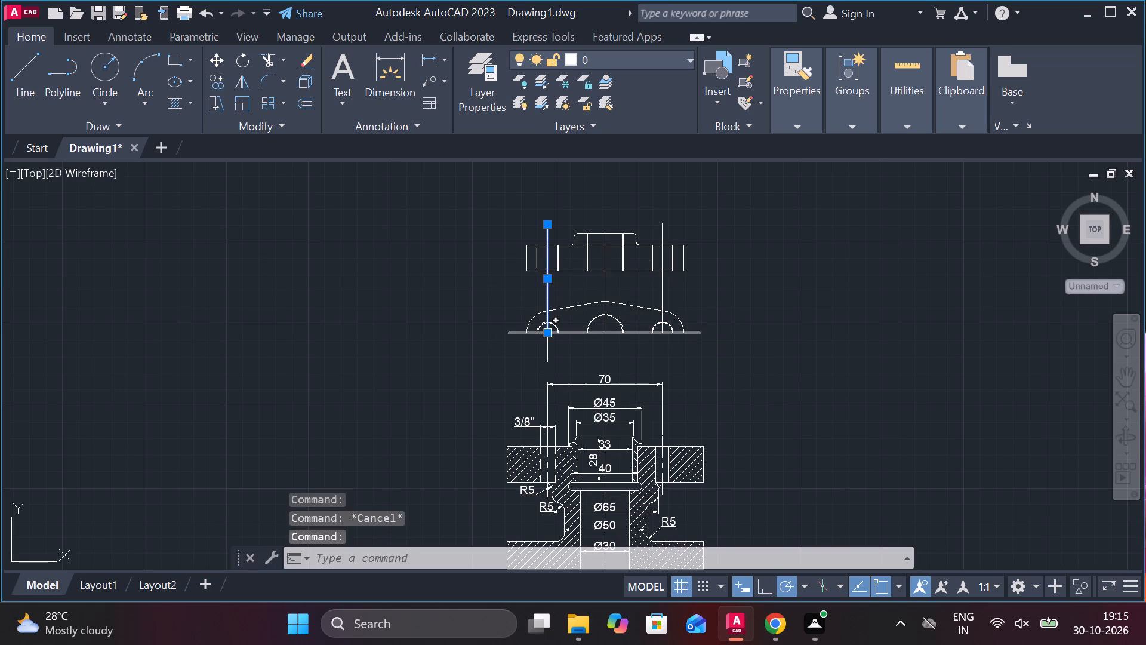
click(549, 332)
click(547, 348)
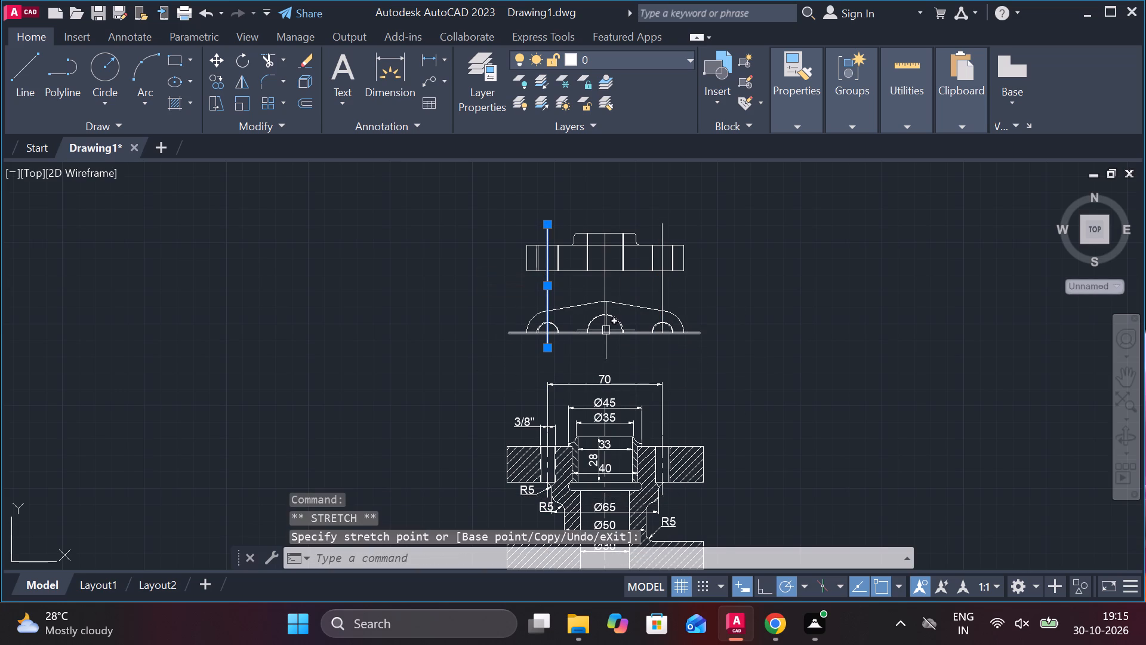
click(606, 330)
click(606, 333)
key(Escape)
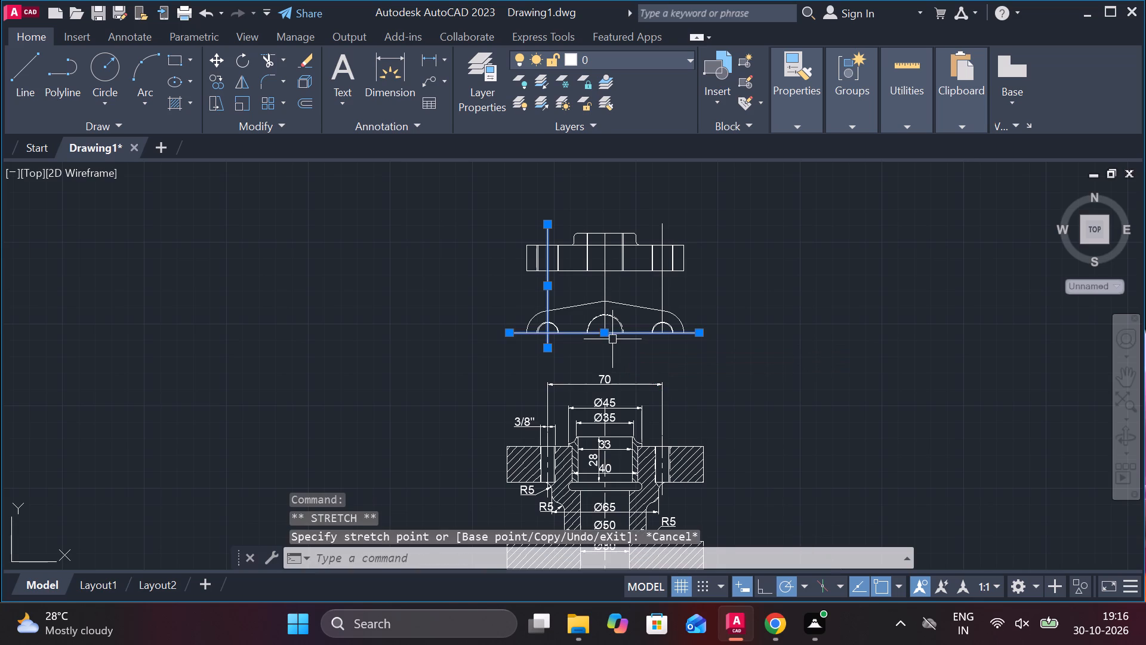
key(Escape)
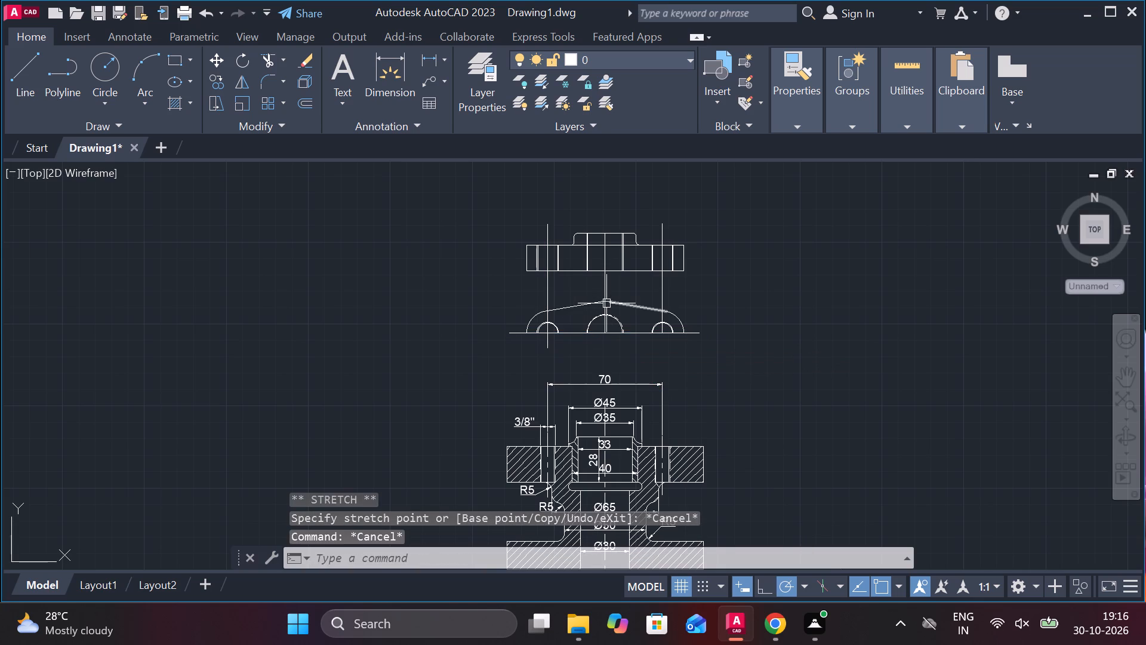
Stretch the middle and right vertical centre lines about 9.3 units below the half plan, level with the left one.
click(606, 285)
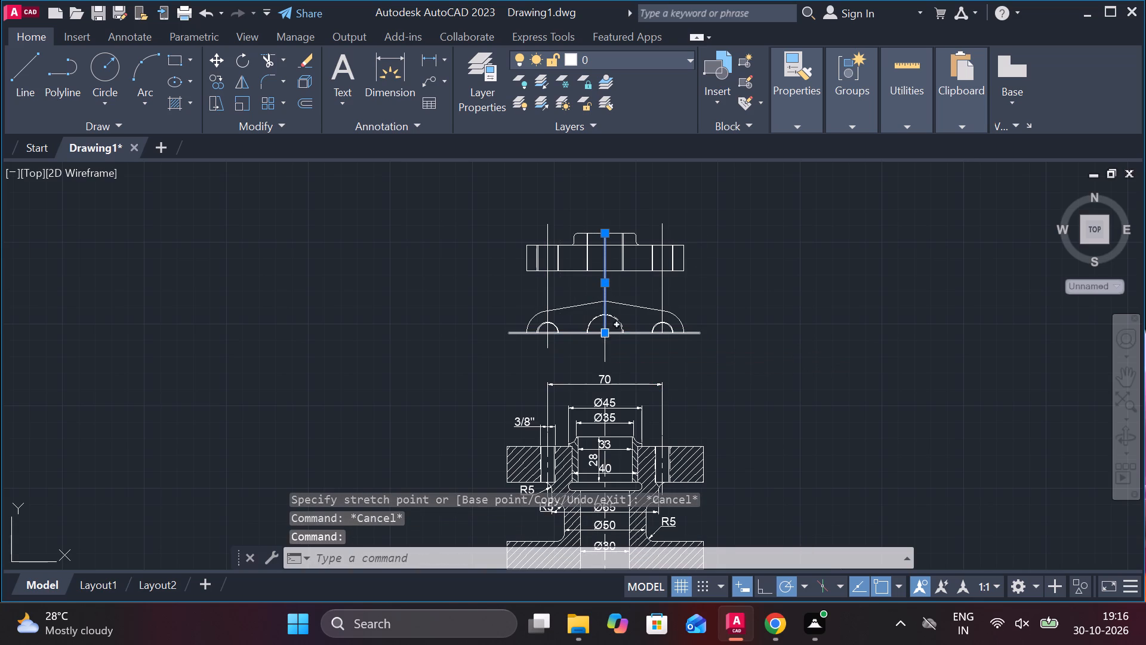
click(608, 331)
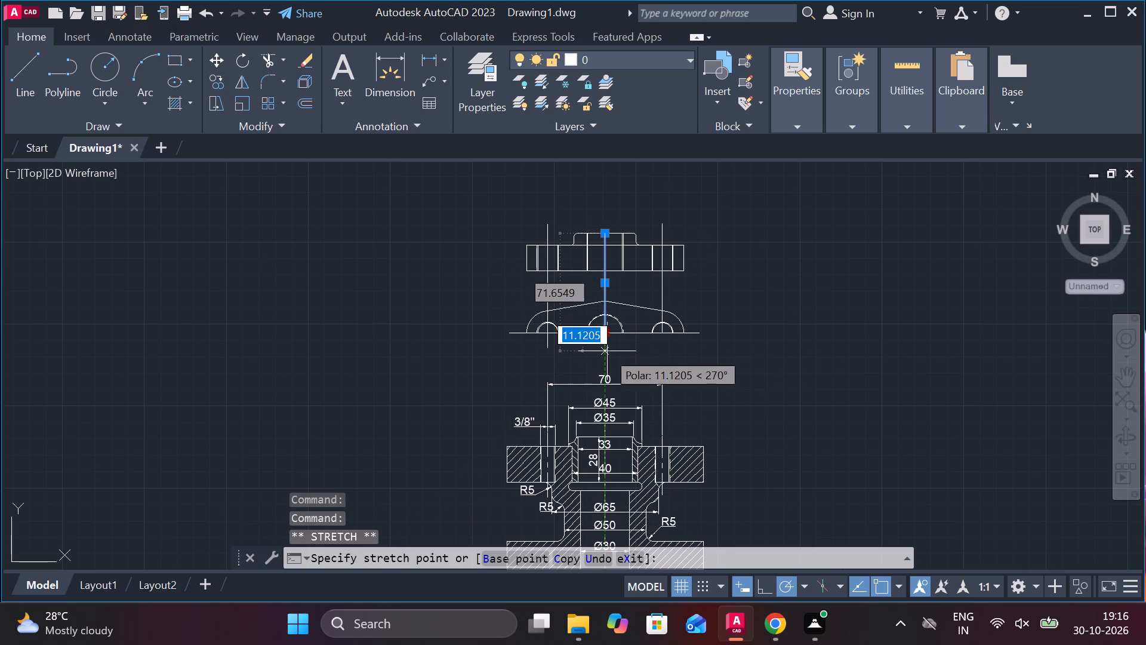
key(Escape)
click(548, 341)
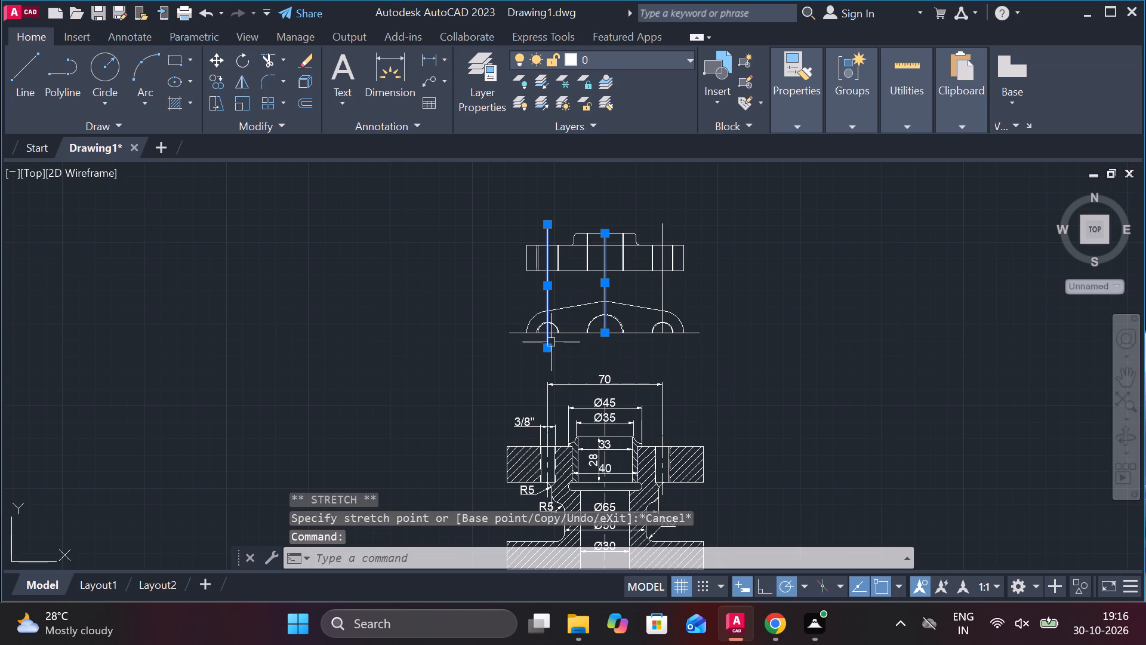
click(605, 331)
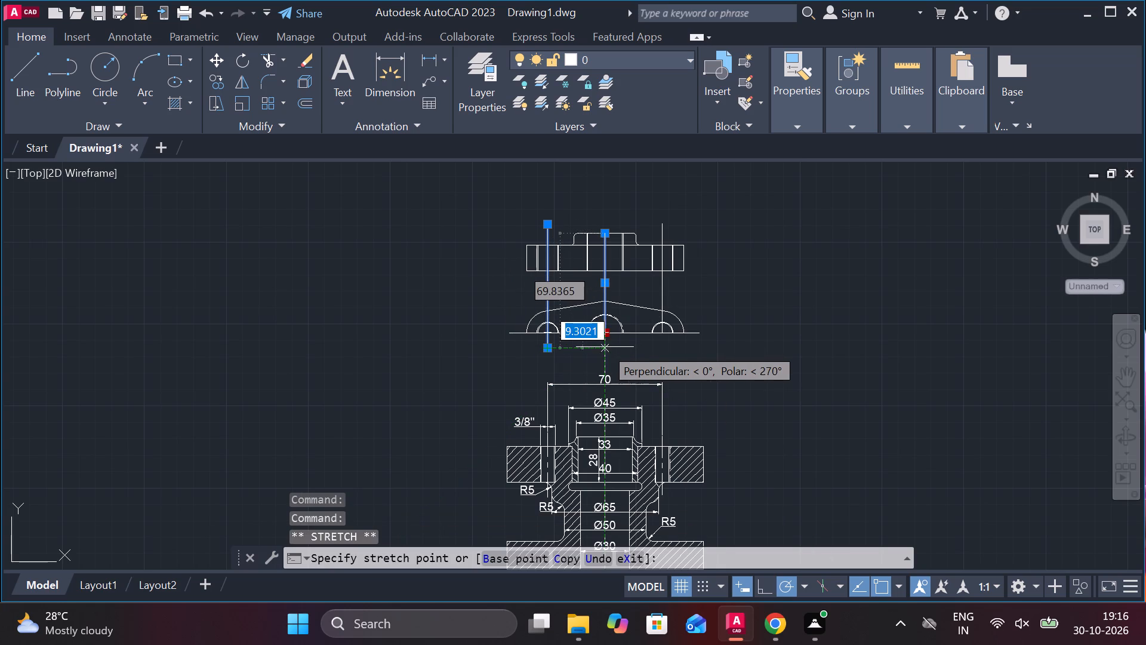
click(604, 349)
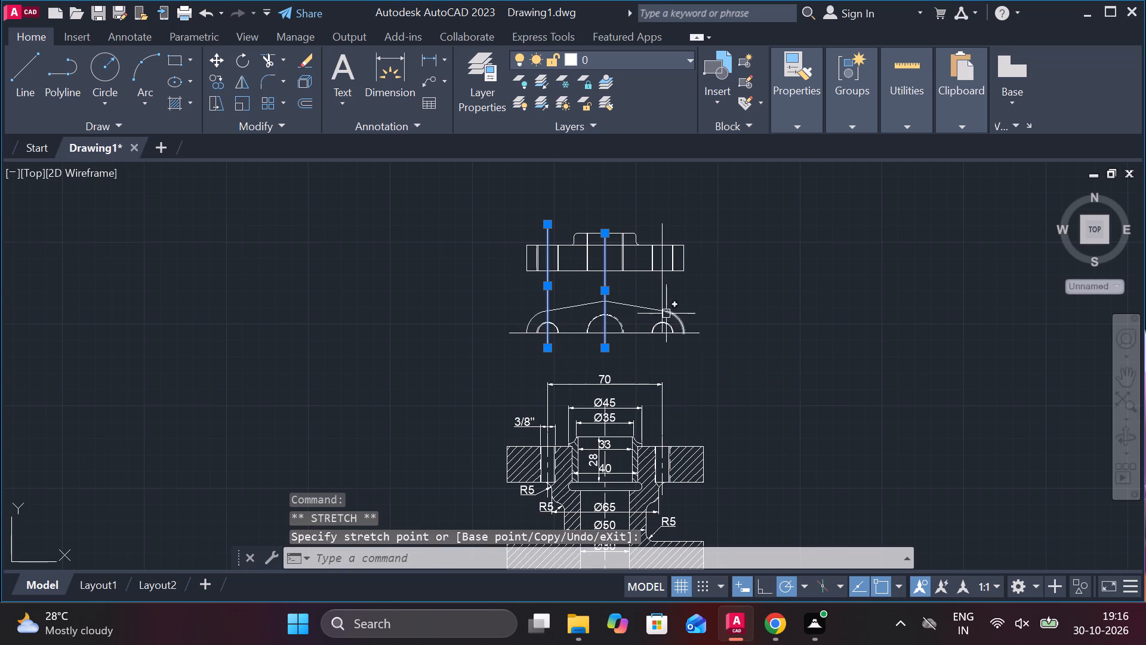
click(662, 293)
click(665, 335)
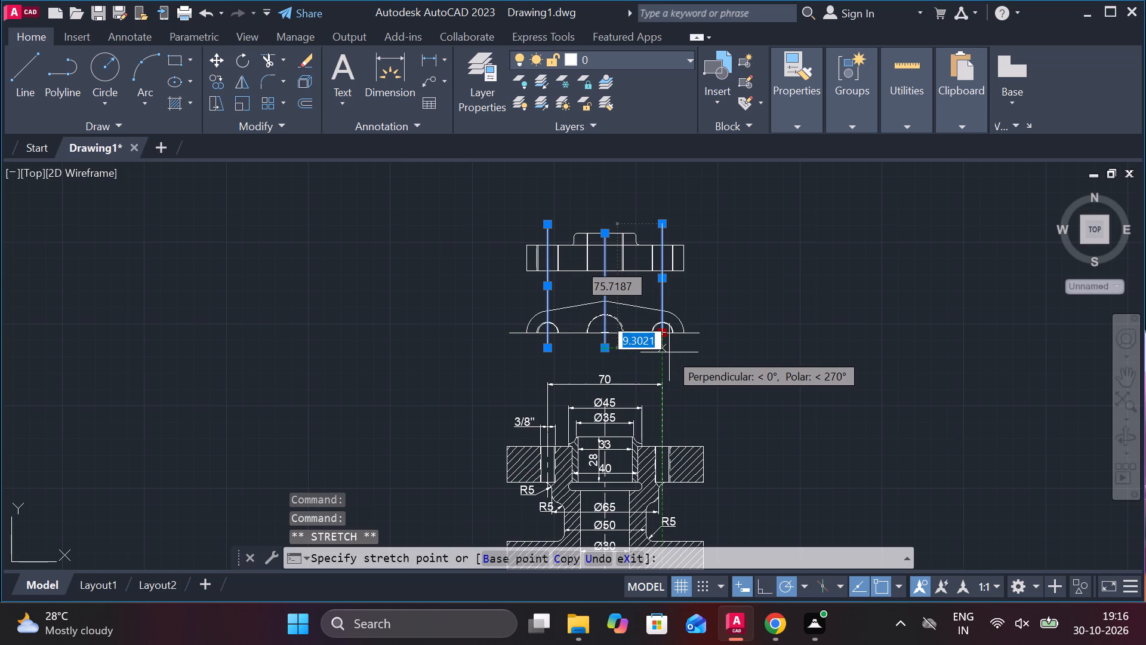
click(669, 352)
key(Escape)
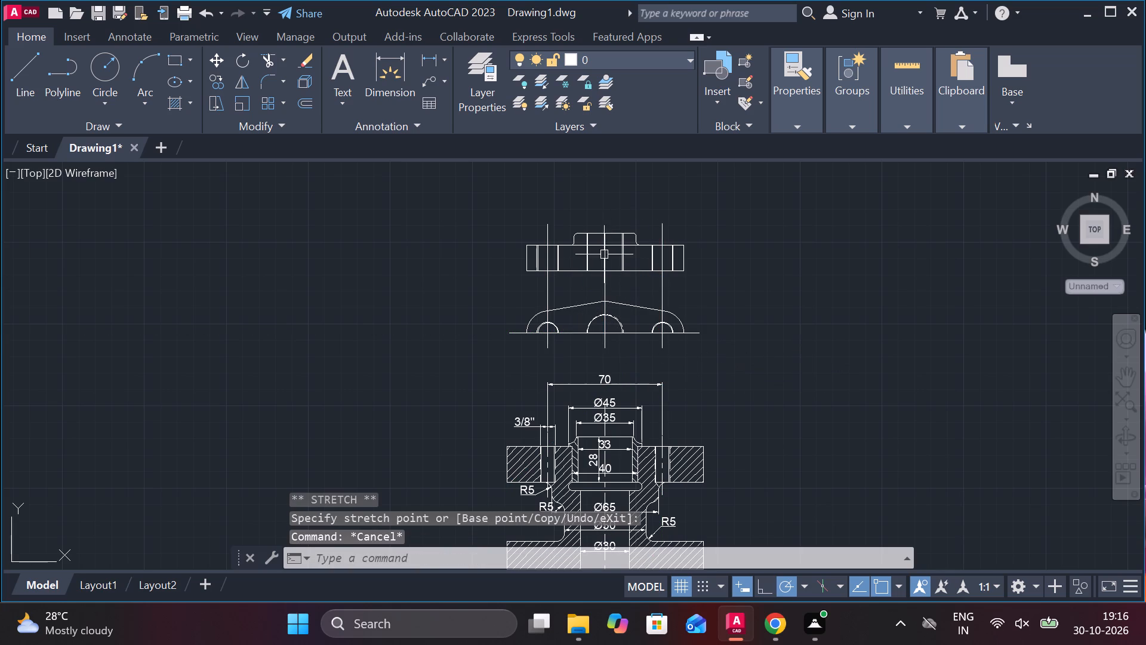
Stretch the upper end of the middle vertical centre line about 10.6 units above the flange front view.
click(605, 283)
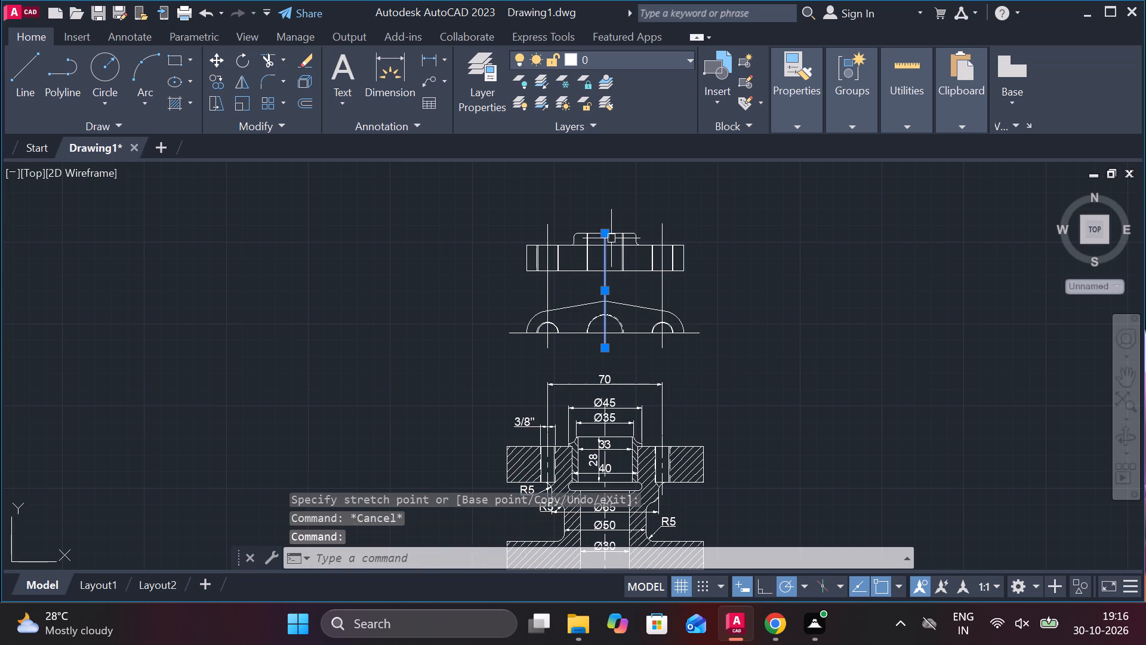
click(608, 232)
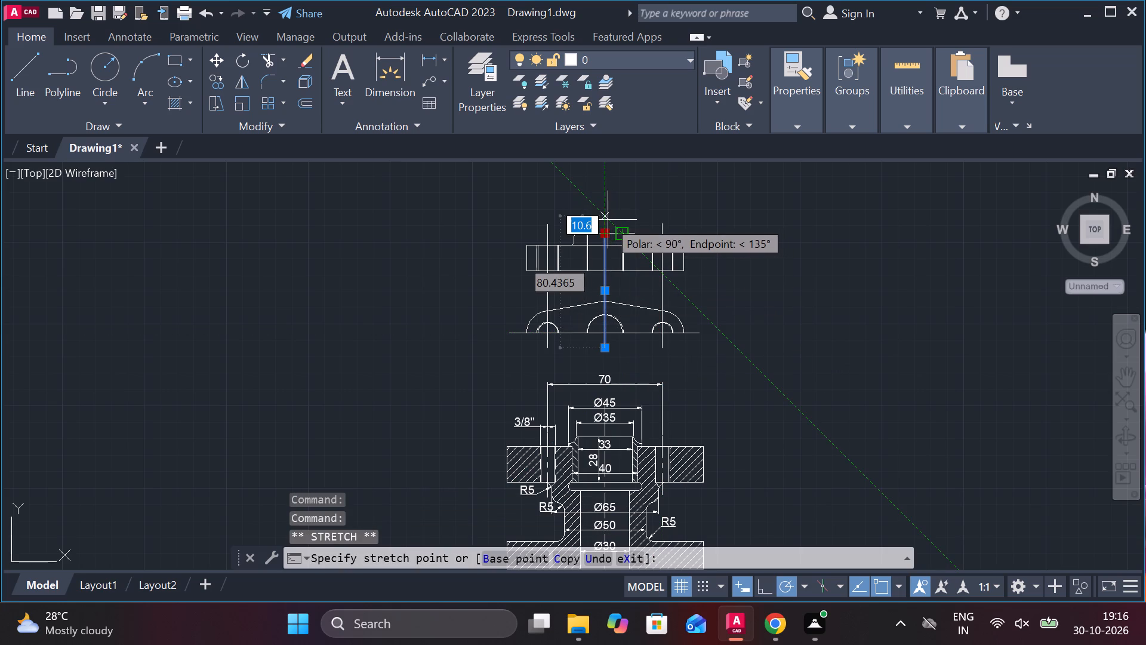
click(606, 220)
key(Escape)
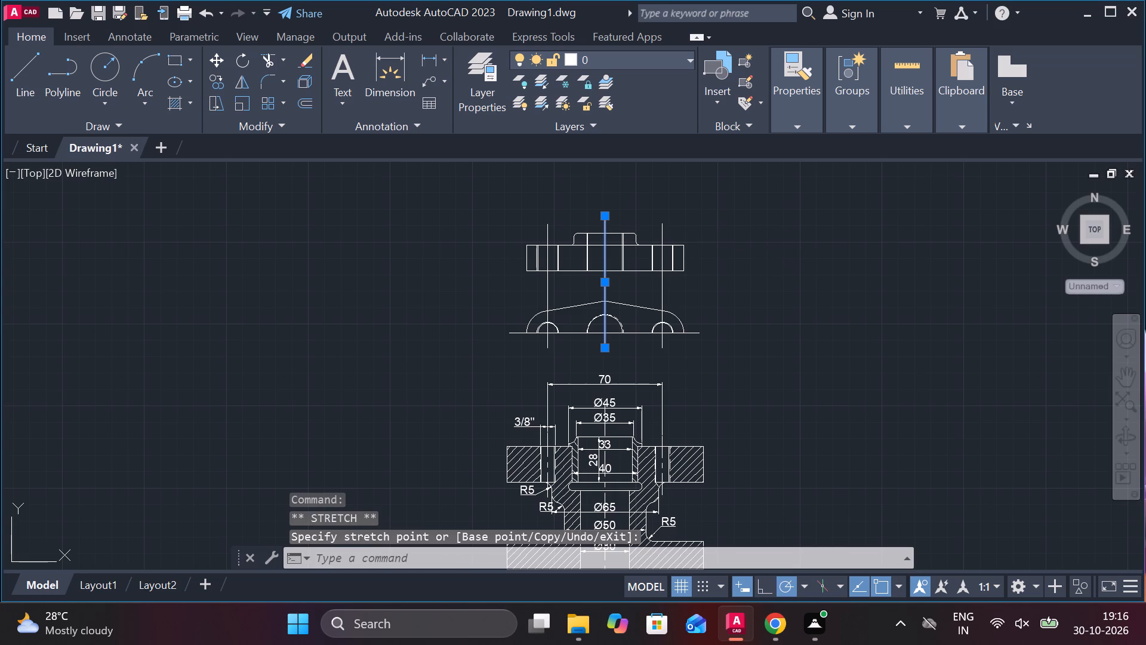
Set the linetype of the flange's three vertical centre lines and the plan's horizontal centre line to CENTER.
click(547, 273)
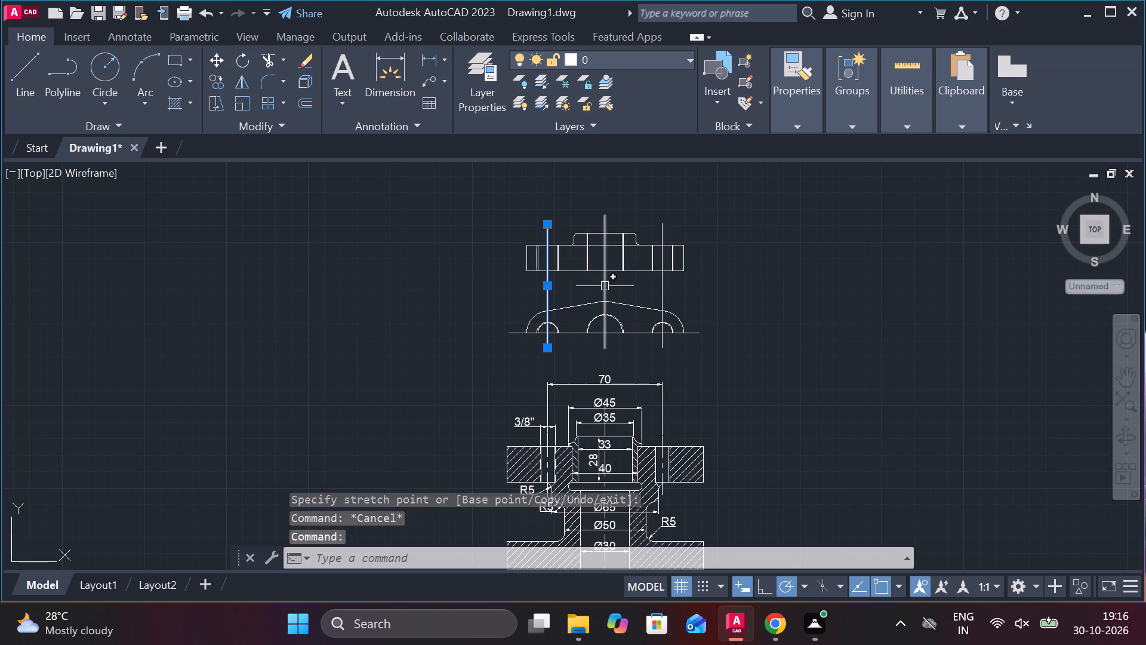
click(605, 285)
click(663, 293)
click(648, 336)
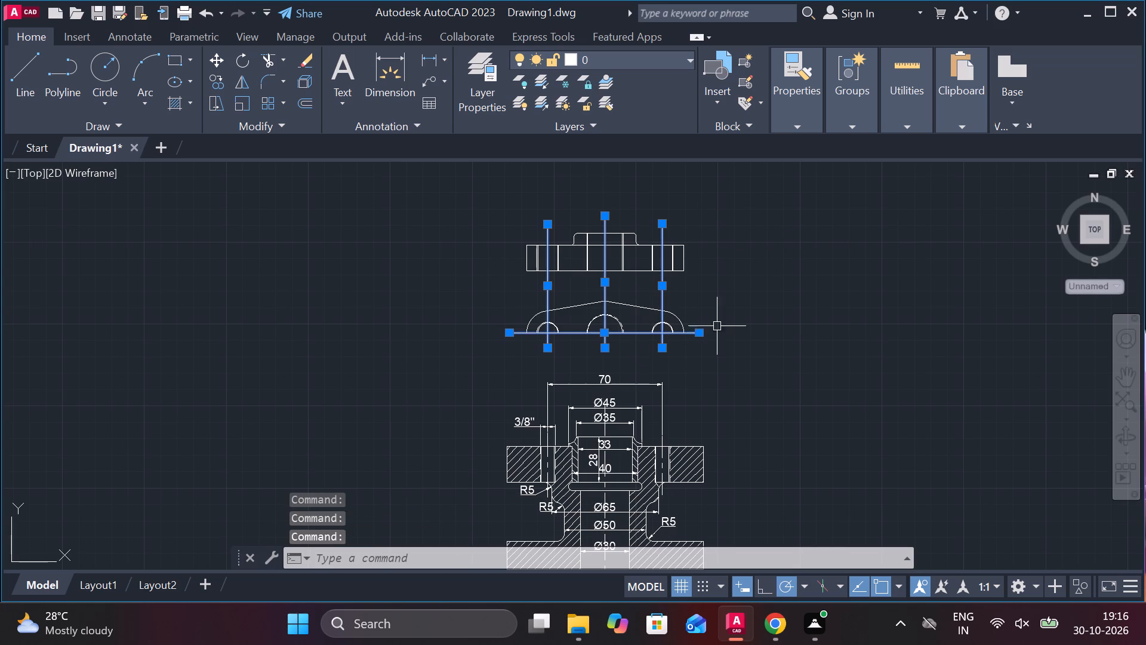
click(813, 126)
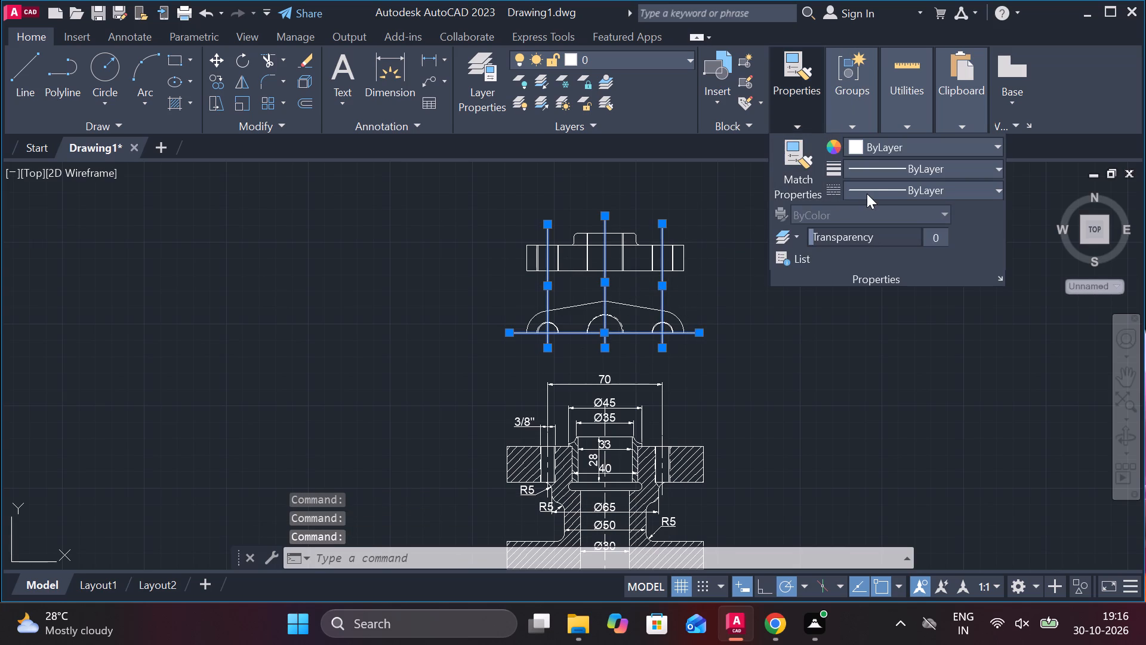
click(877, 190)
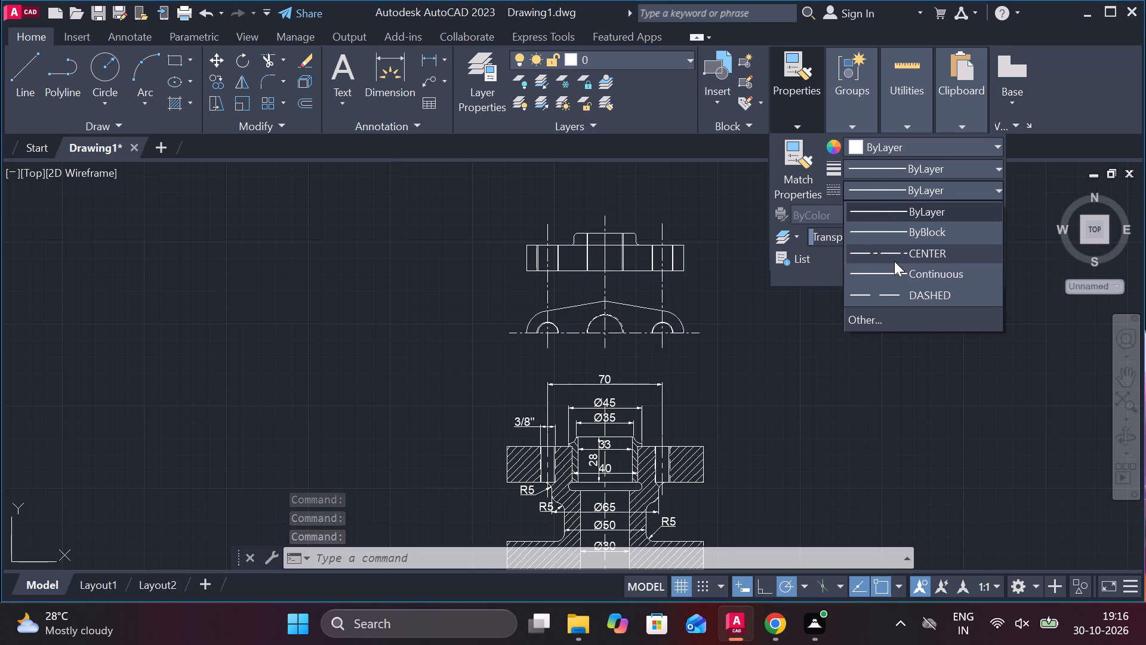
click(894, 261)
key(Escape)
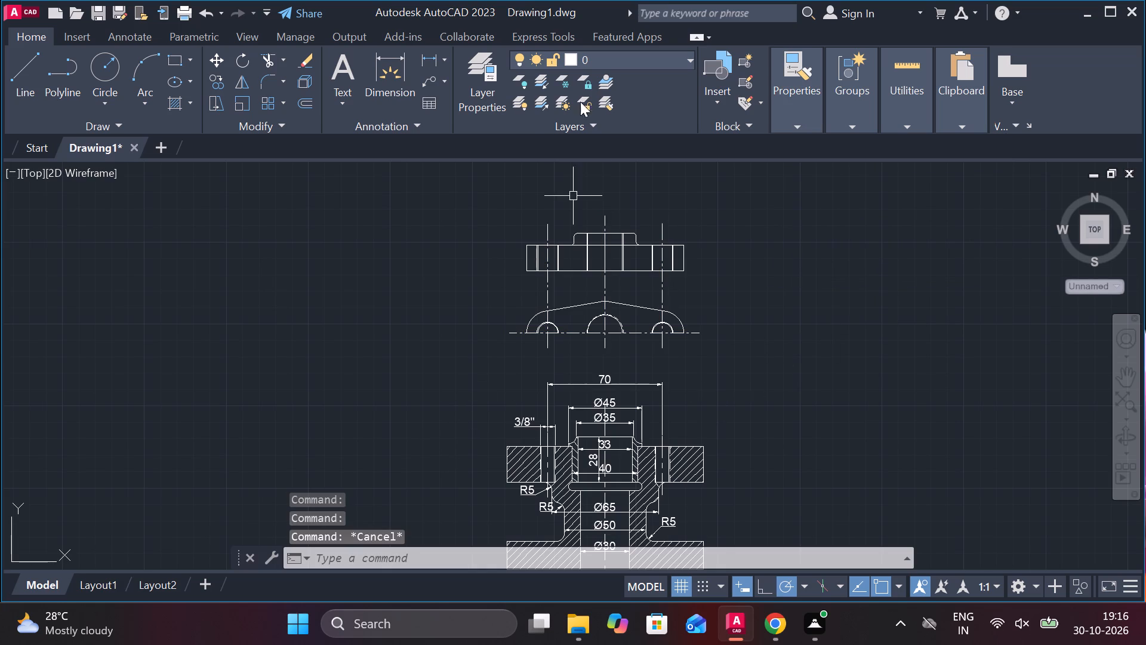
Add a horizontal linear dimension across the raised boss, placed above the flange front view.
click(431, 66)
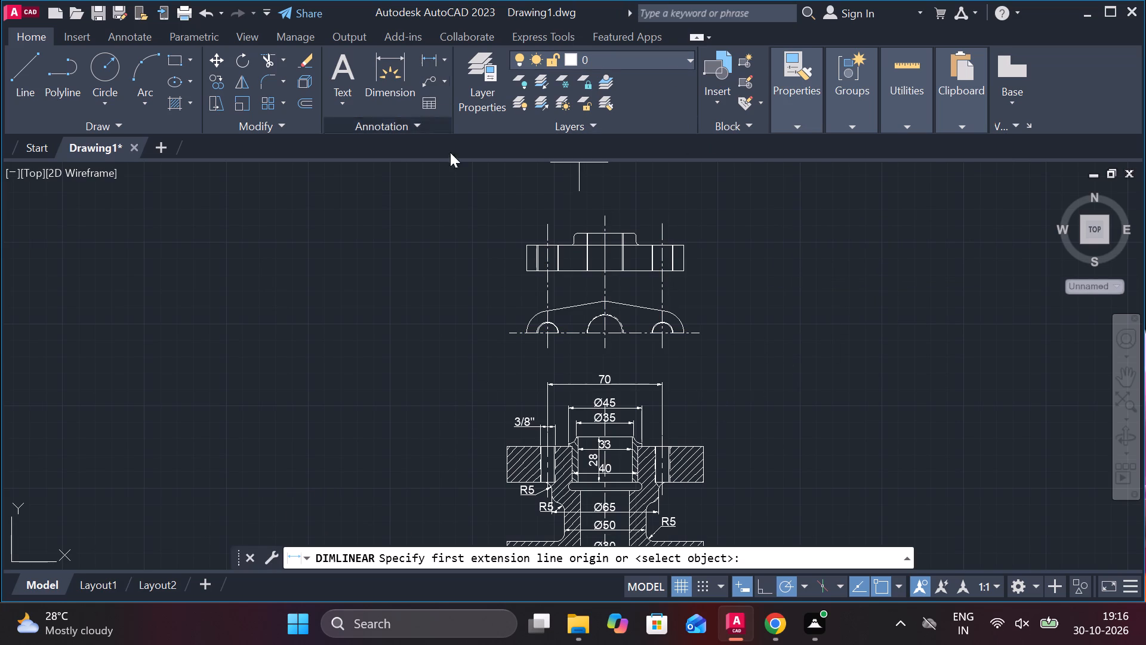
scroll(585, 236, up, 2)
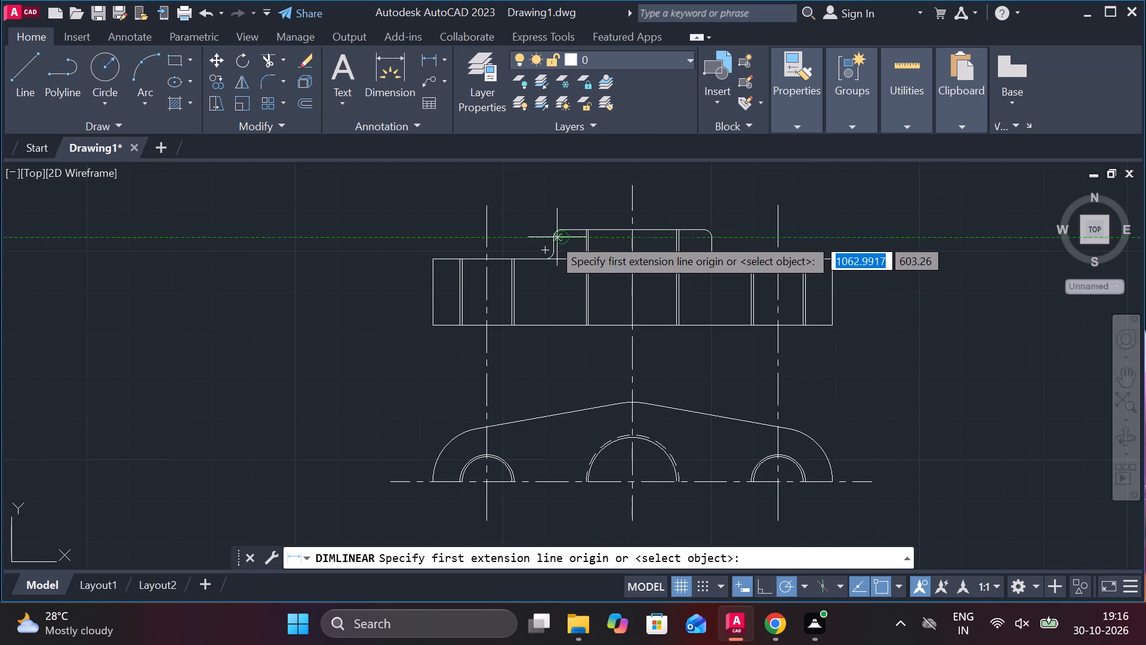
click(555, 237)
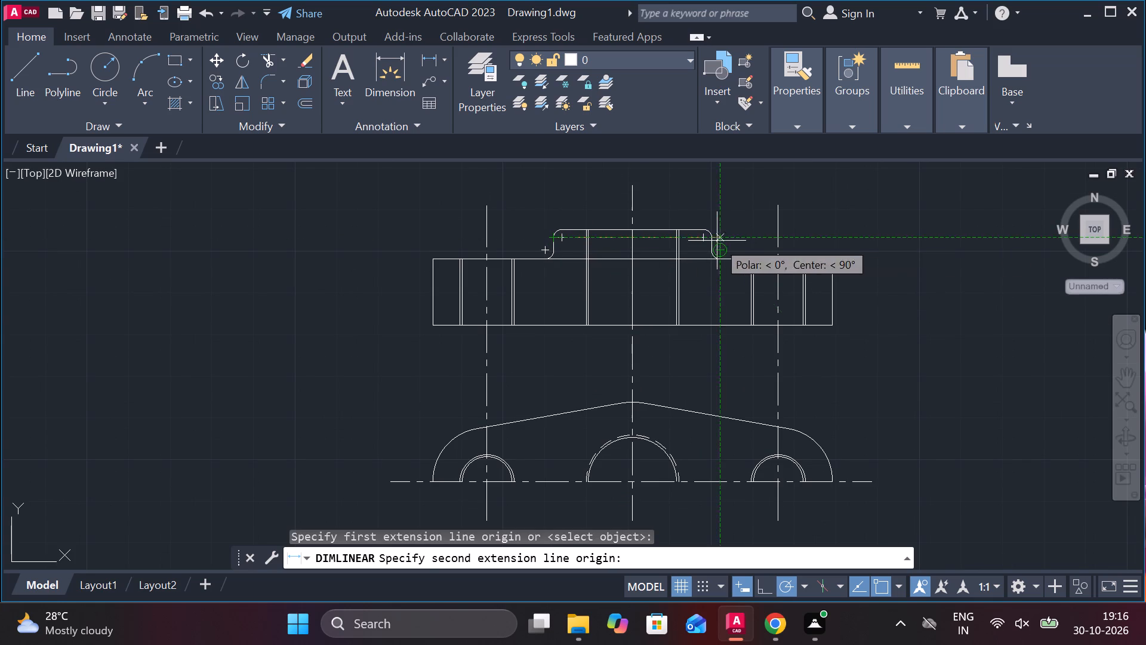
click(713, 235)
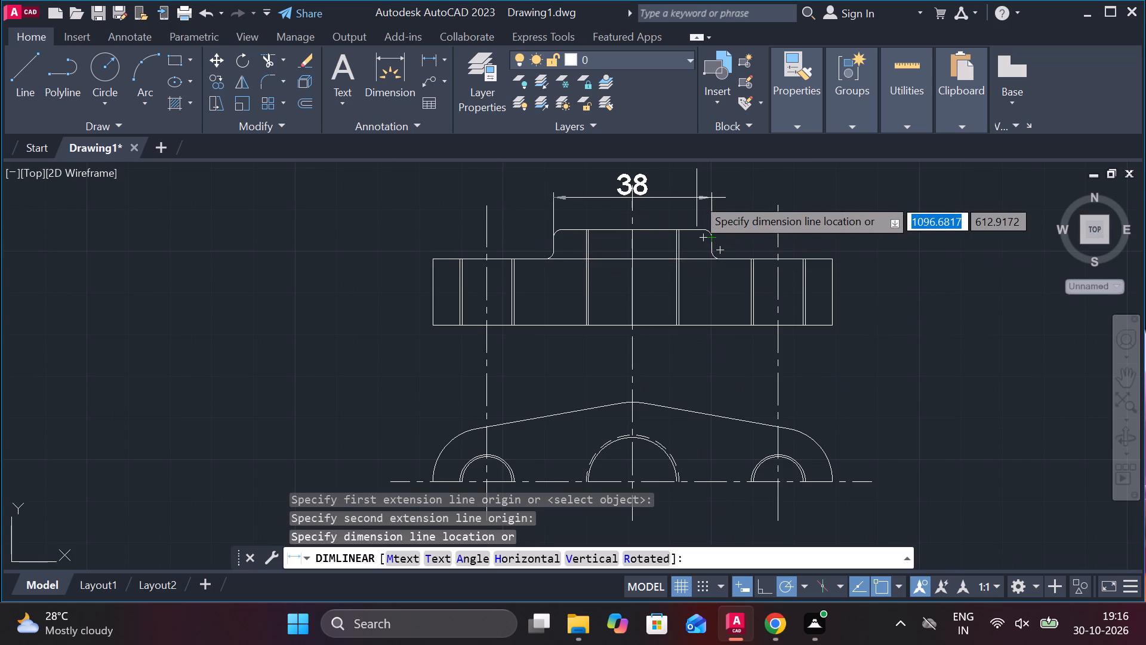
click(695, 196)
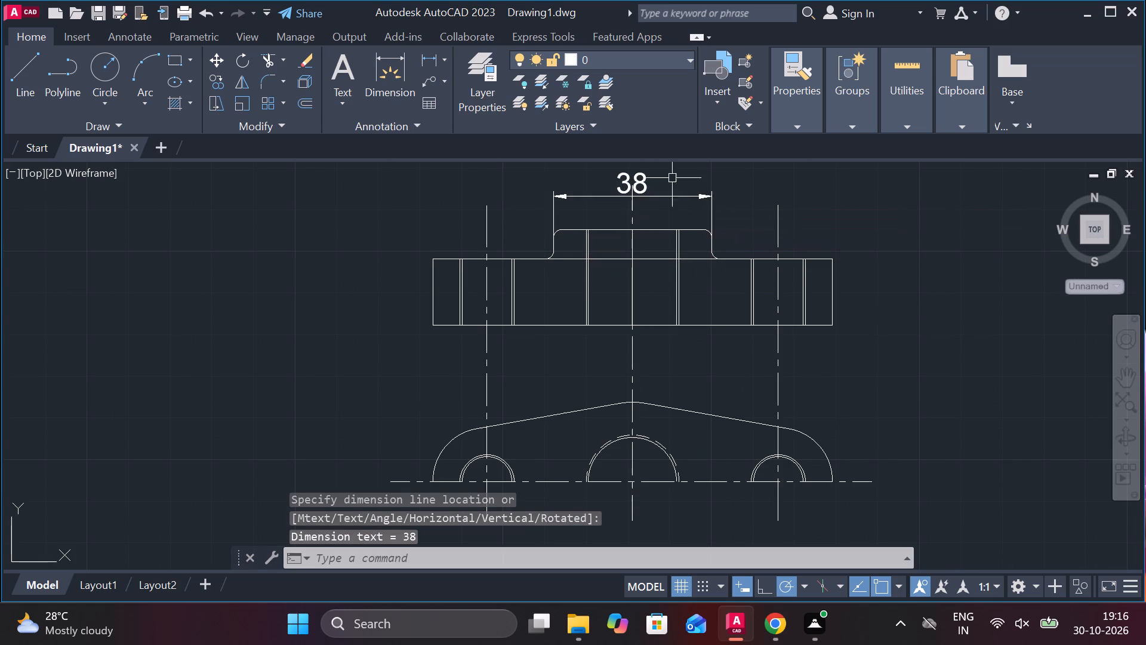
Add a diameter symbol before the boss's 38 dimension text.
click(637, 186)
double_click(635, 183)
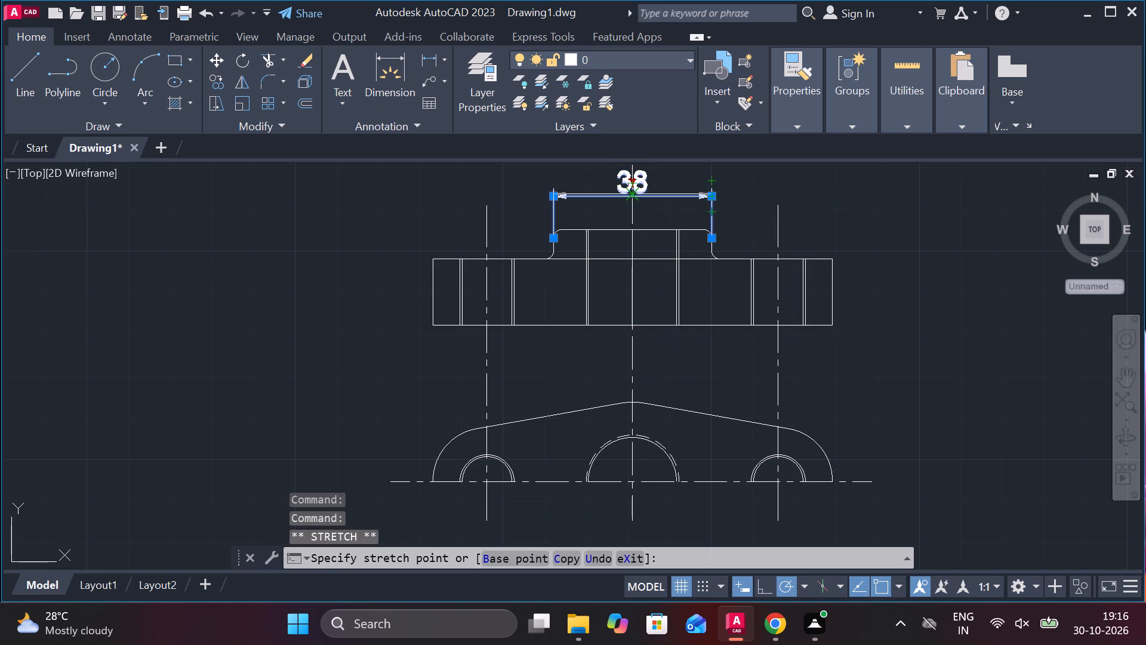
key(Escape)
double_click(631, 178)
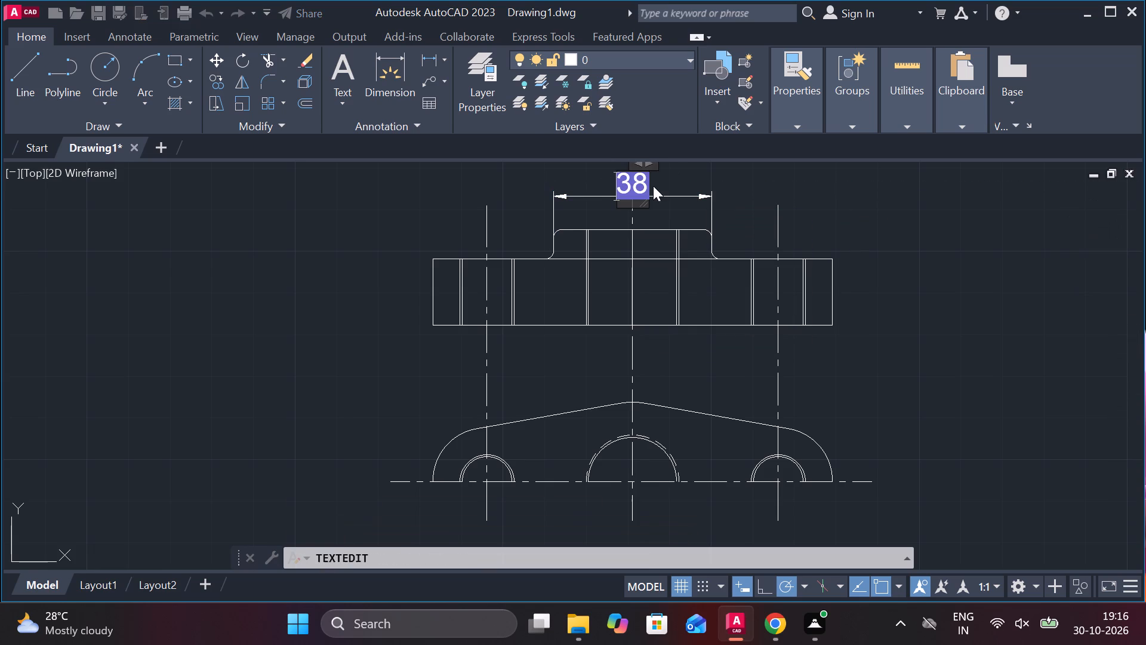
click(769, 108)
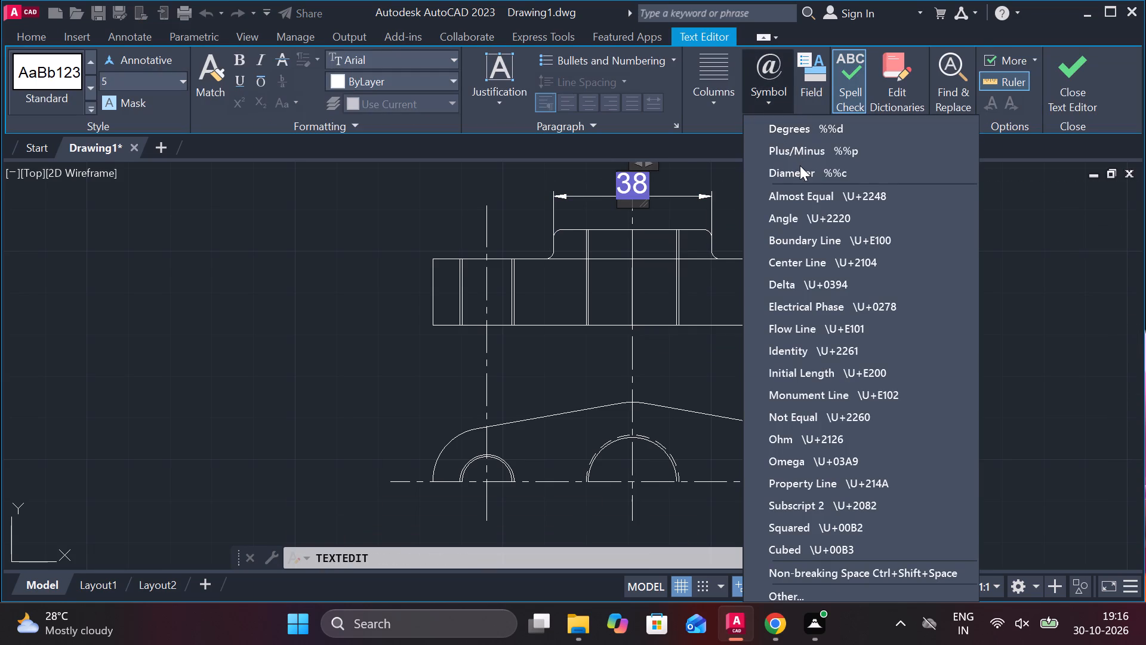
click(800, 165)
click(833, 210)
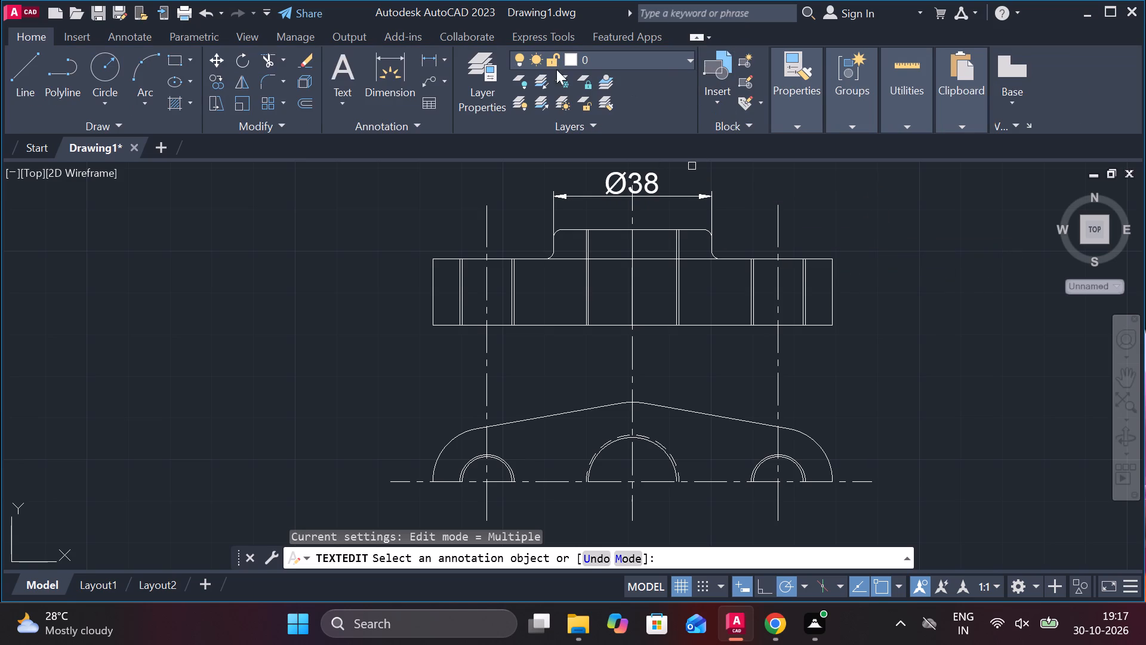
Add a horizontal linear dimension across the left bolt hole, placed just above the flange front view.
click(429, 58)
scroll(457, 248, up, 3)
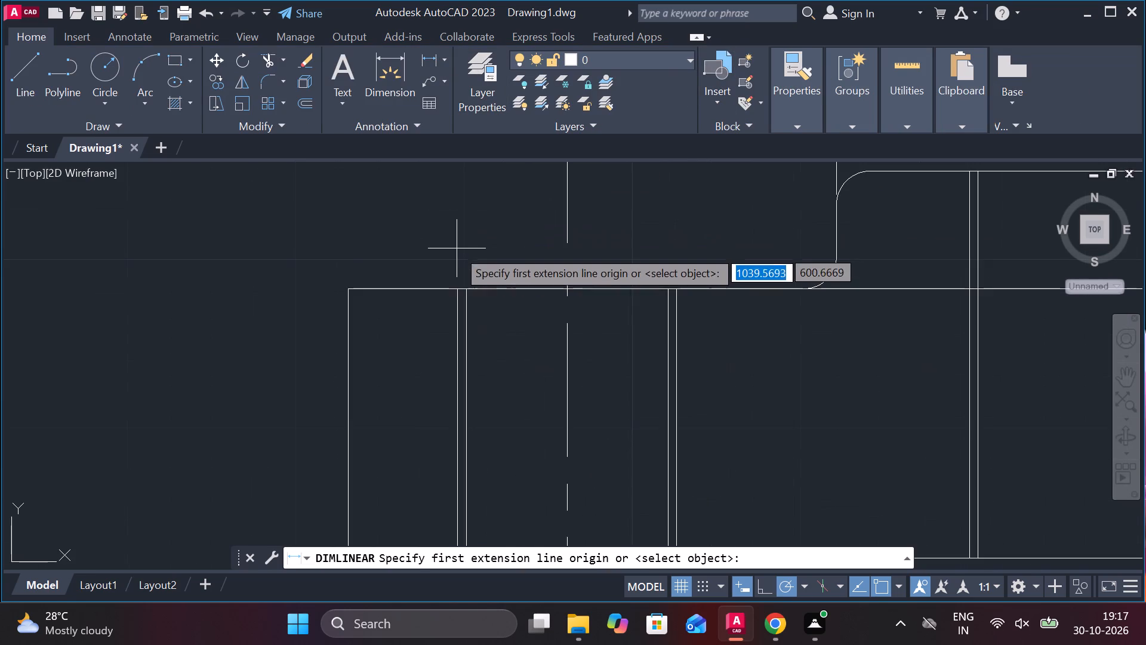
click(460, 292)
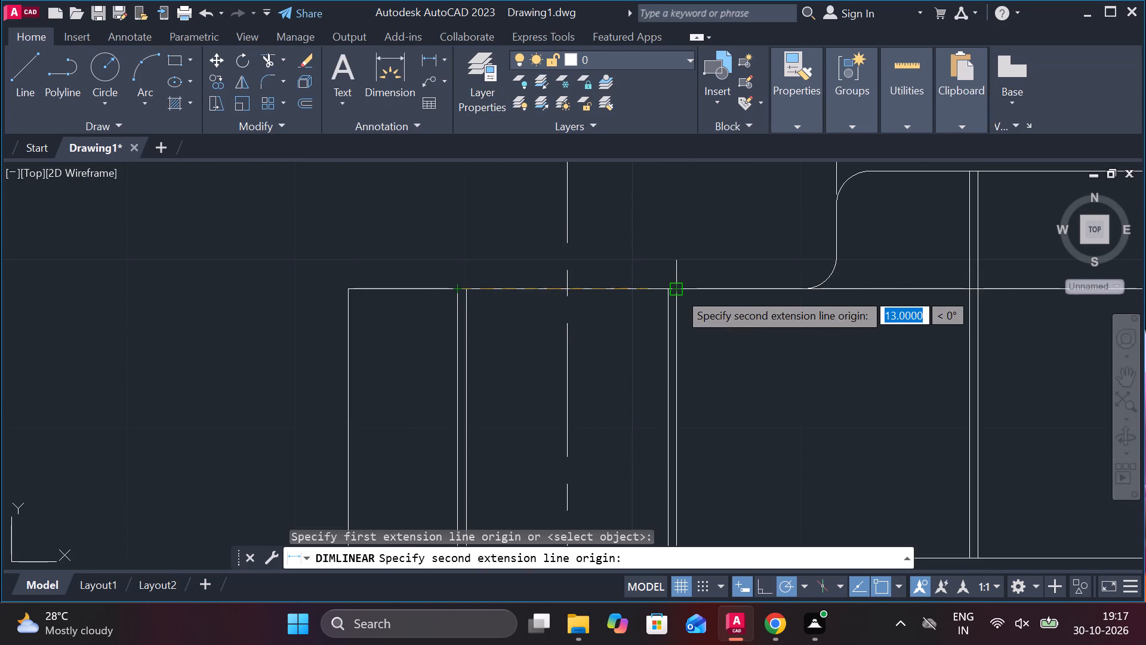
click(678, 291)
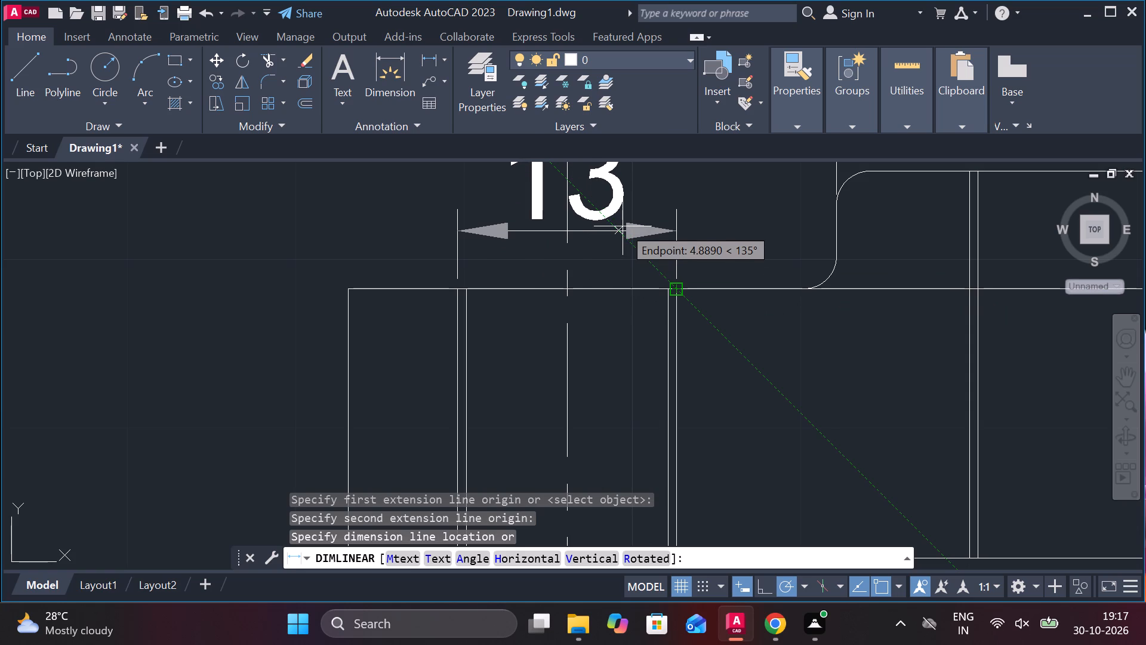
click(623, 226)
Add a diameter symbol before the left bolt hole's 13 dimension text.
double_click(537, 182)
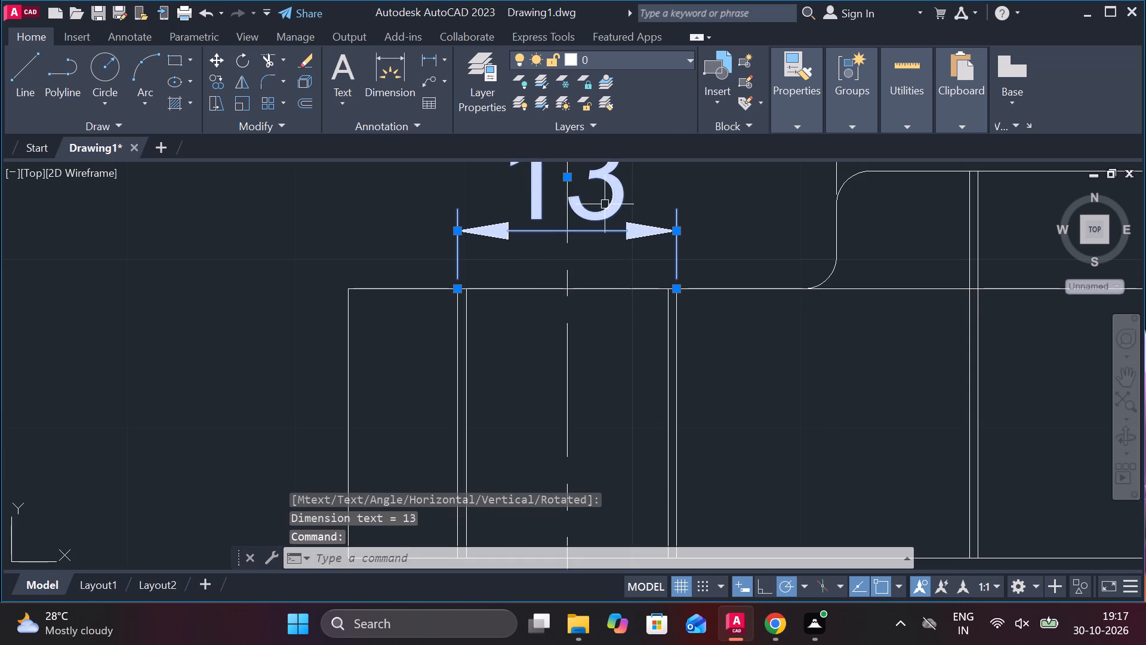
double_click(537, 189)
scroll(645, 198, down, 3)
double_click(613, 186)
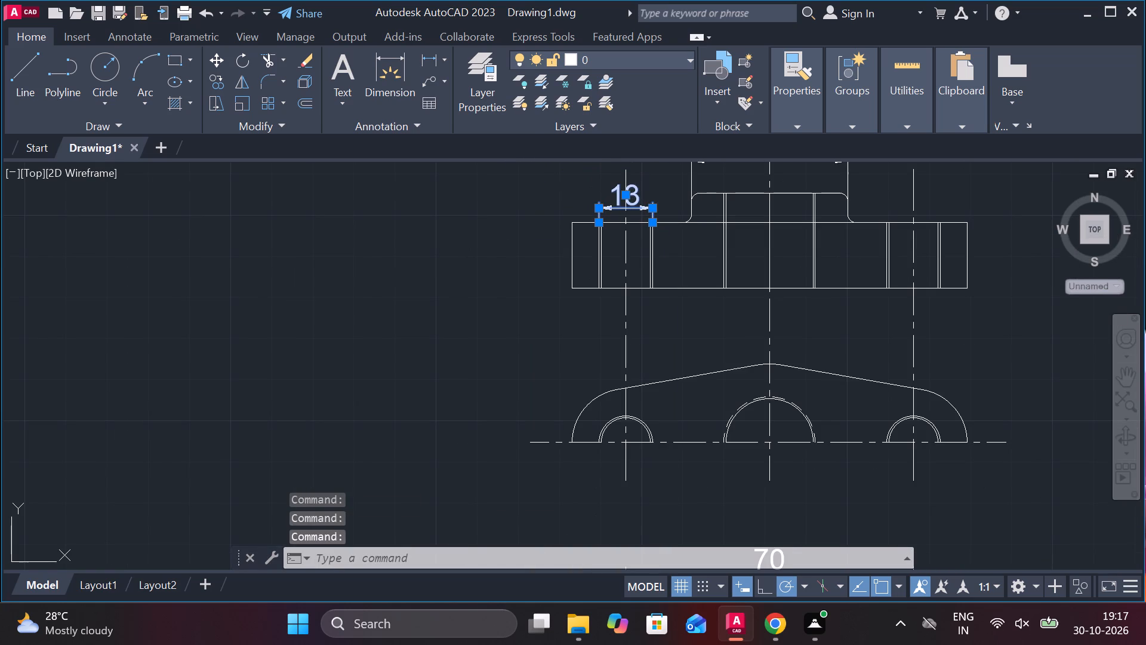
click(772, 100)
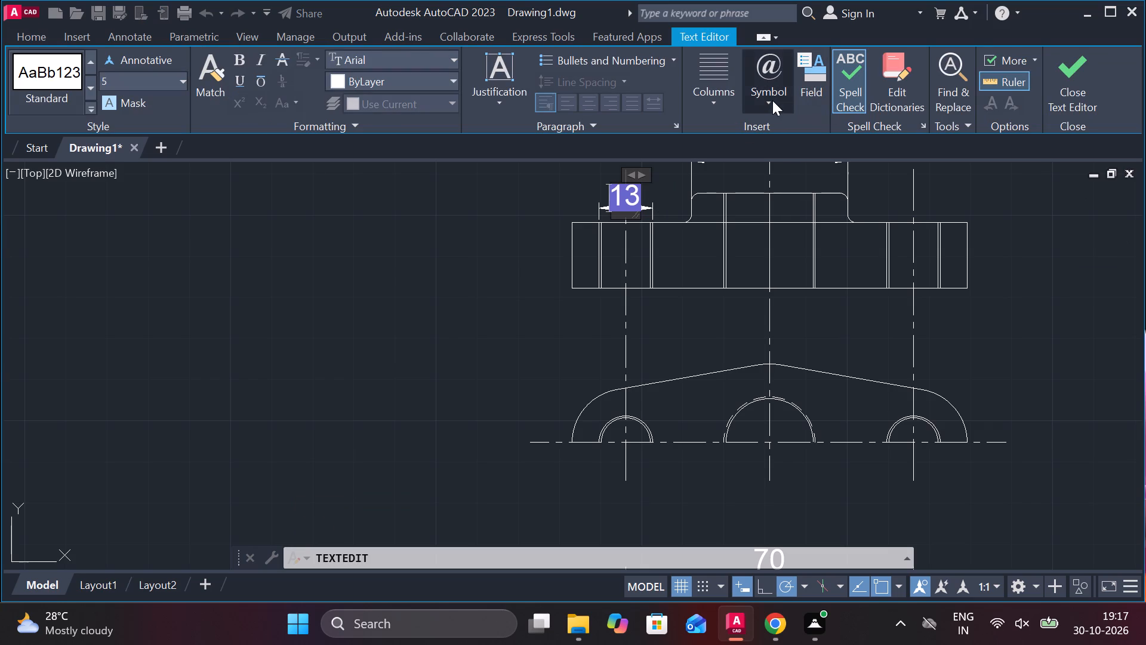
click(796, 178)
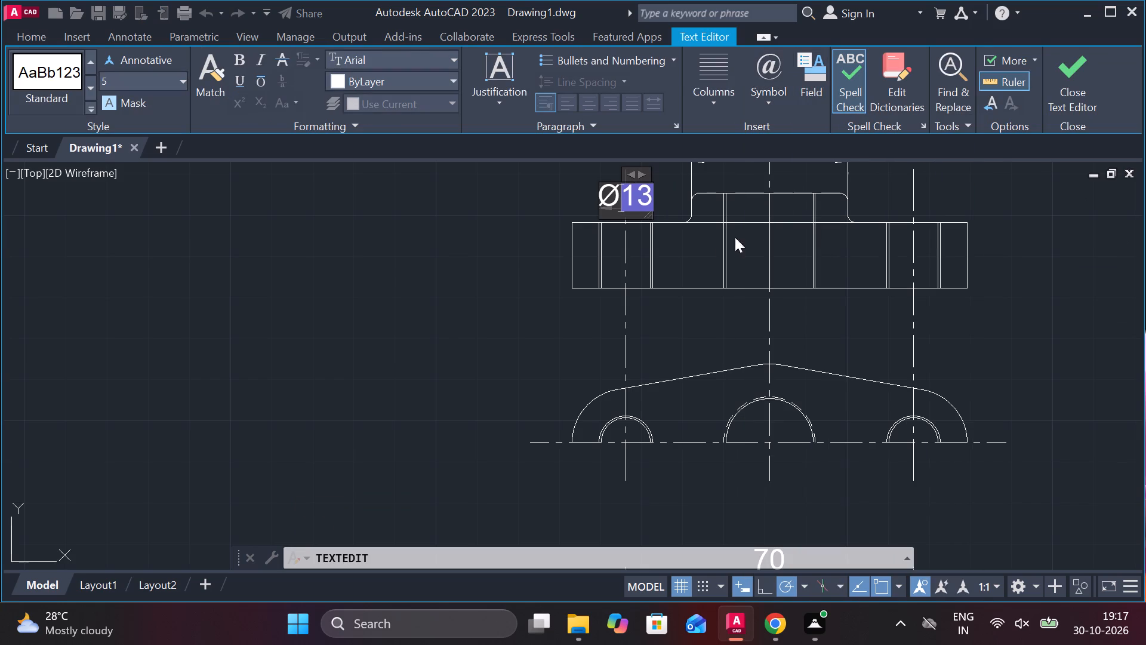
click(402, 219)
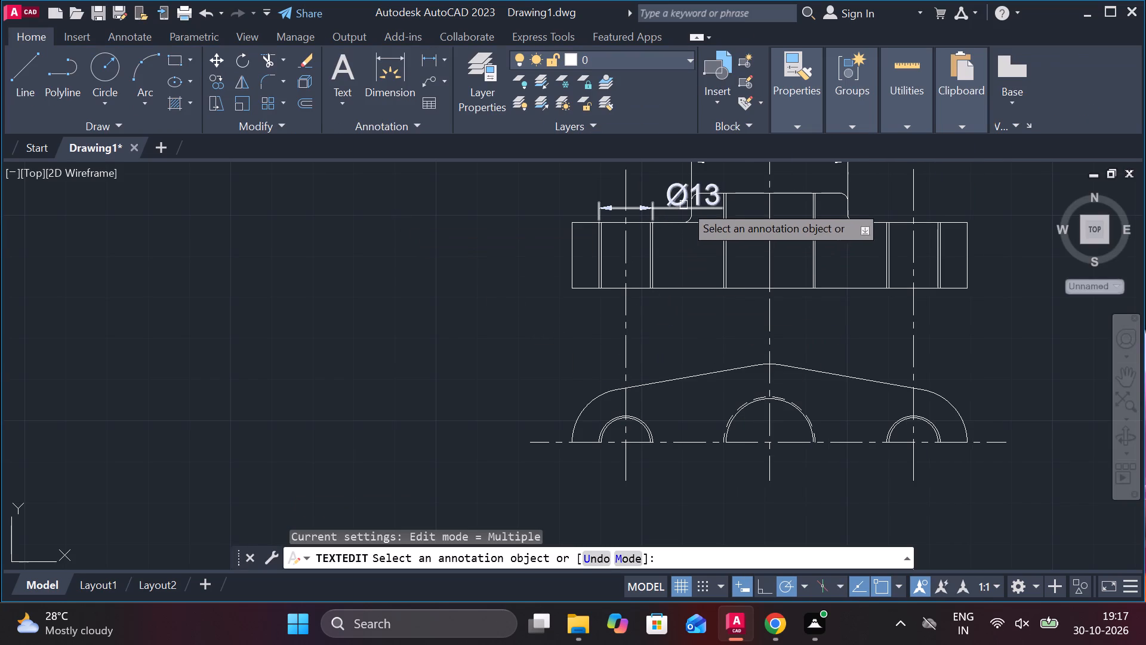
click(697, 192)
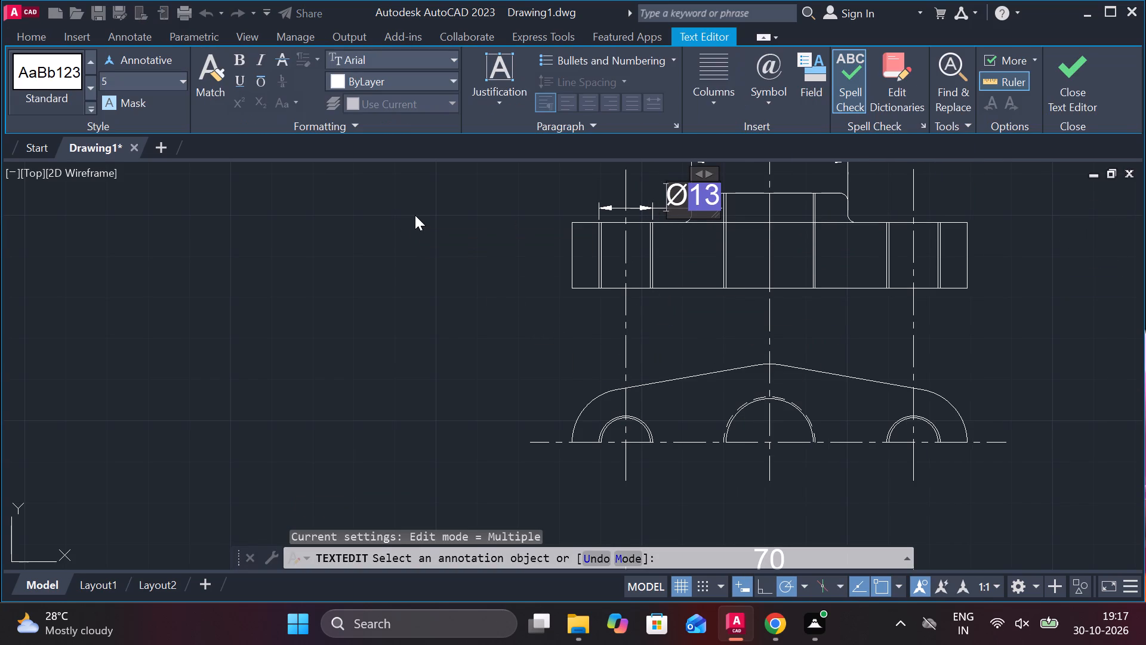
key(Escape)
key(Escape)
key(Escape)
key(Escape)
key(Escape)
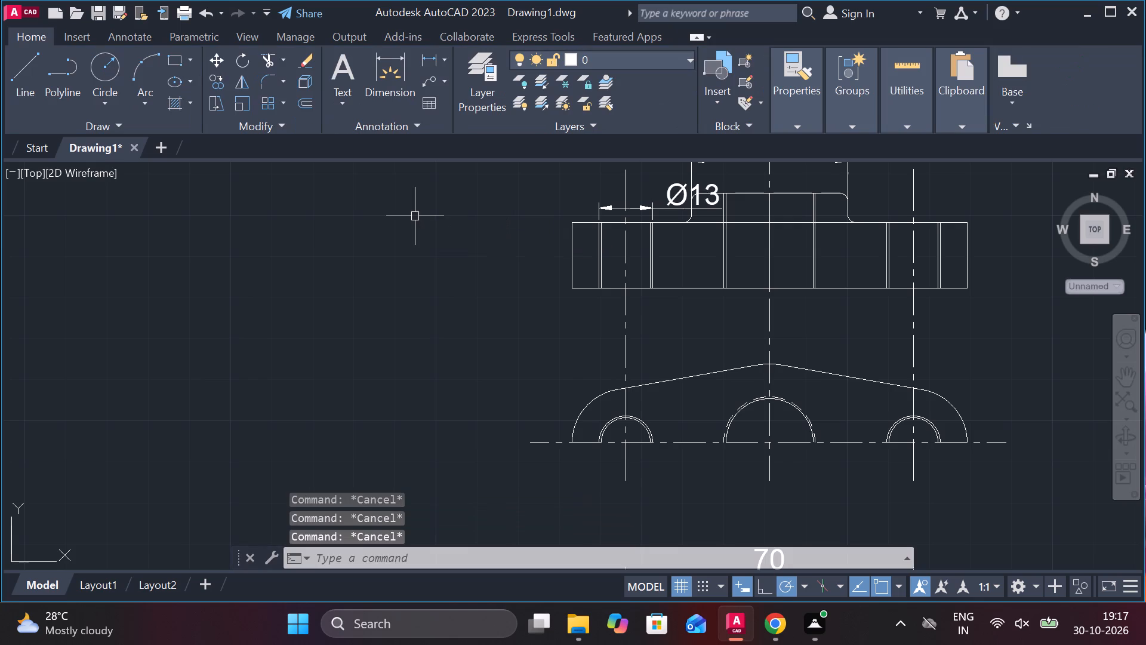
Move the left bolt hole's diameter text back over its dimension line, centred on the hole's centre line.
click(674, 194)
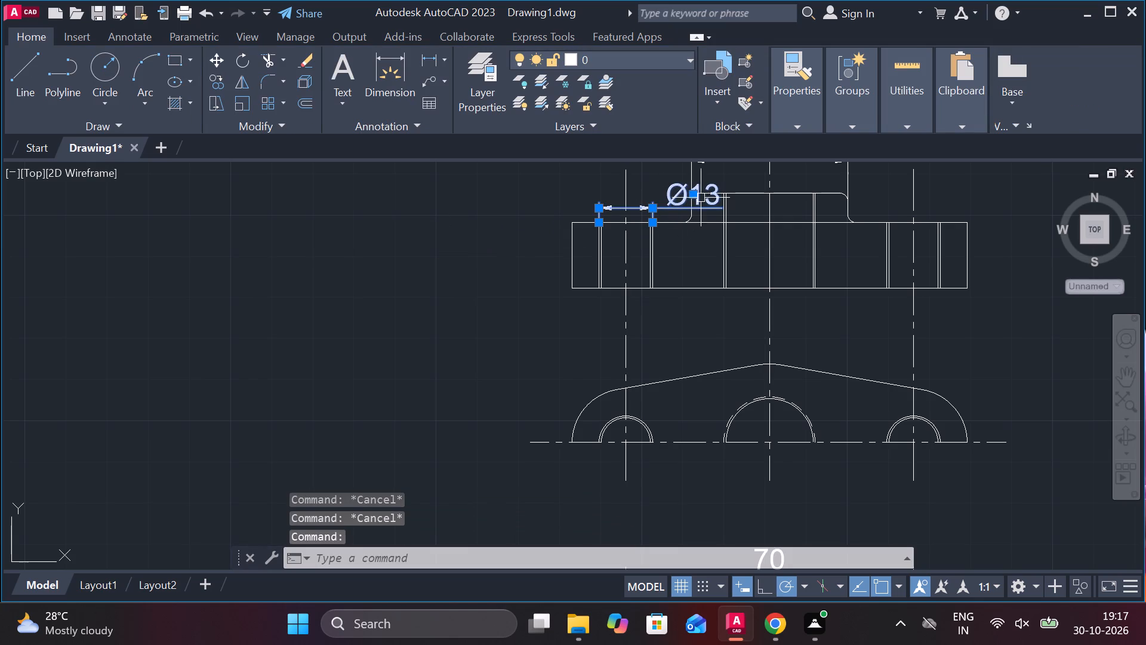
click(695, 192)
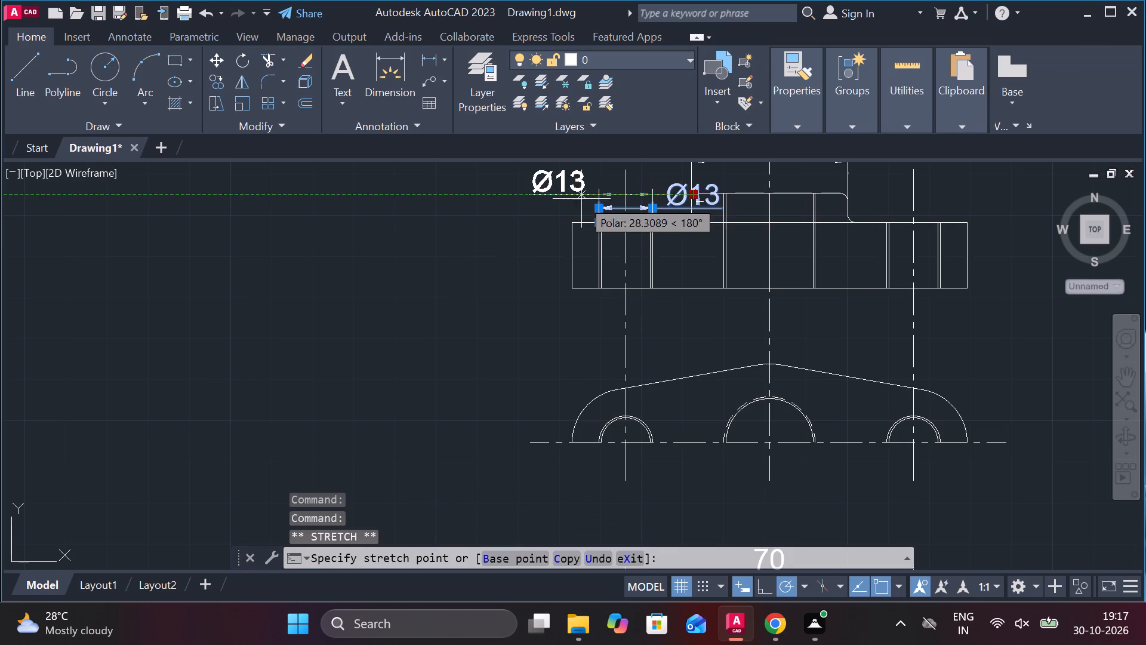
click(621, 194)
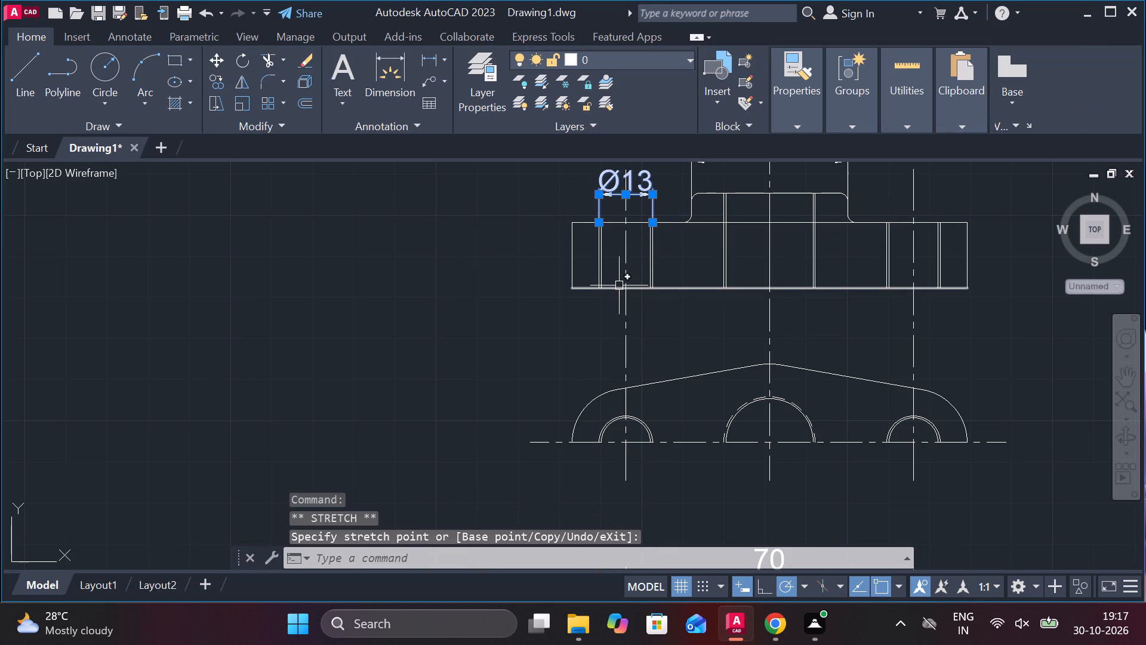
key(Escape)
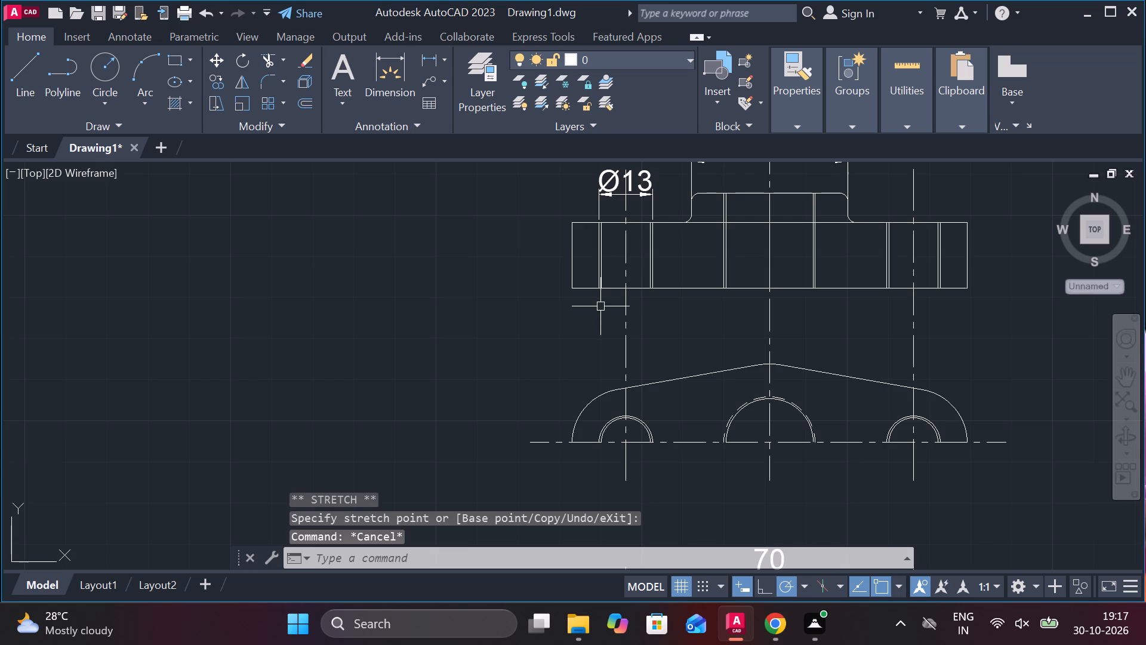
Add a radius dimension to the fillet at the boss's lower right corner, with its text above and right of the arc.
scroll(594, 308, down, 1)
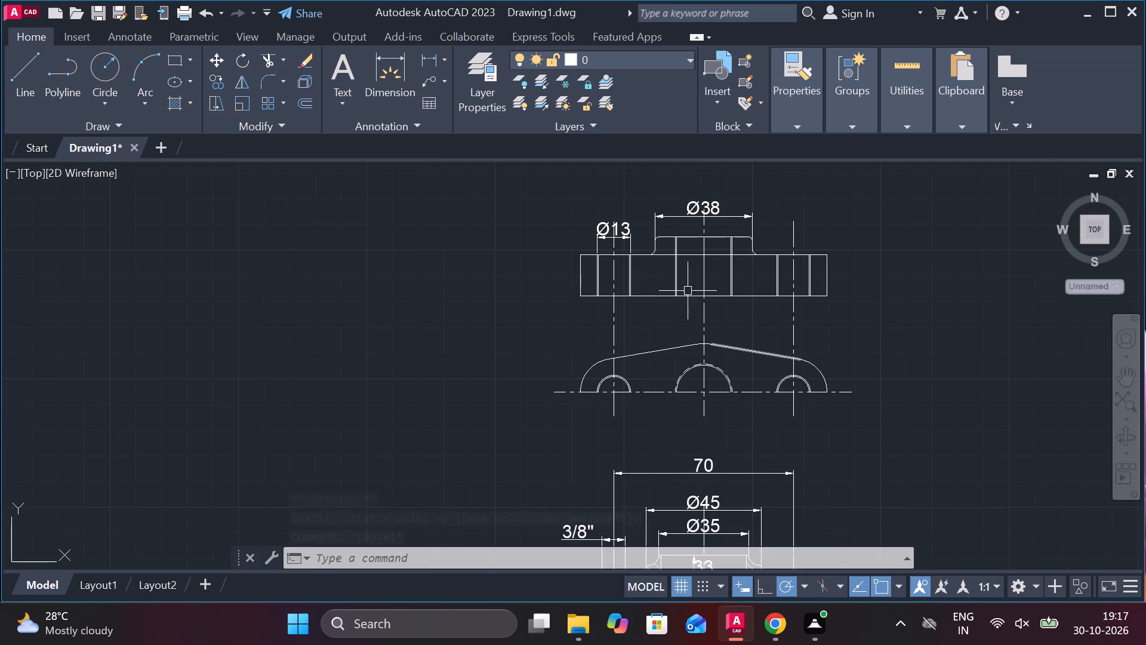
click(446, 59)
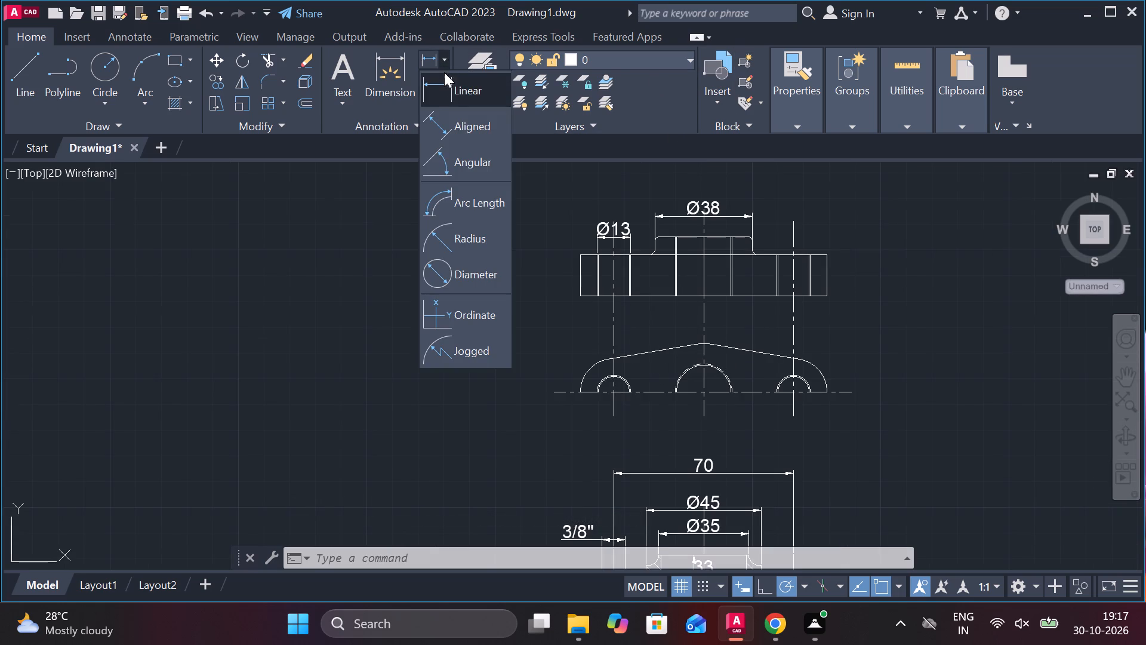
click(468, 244)
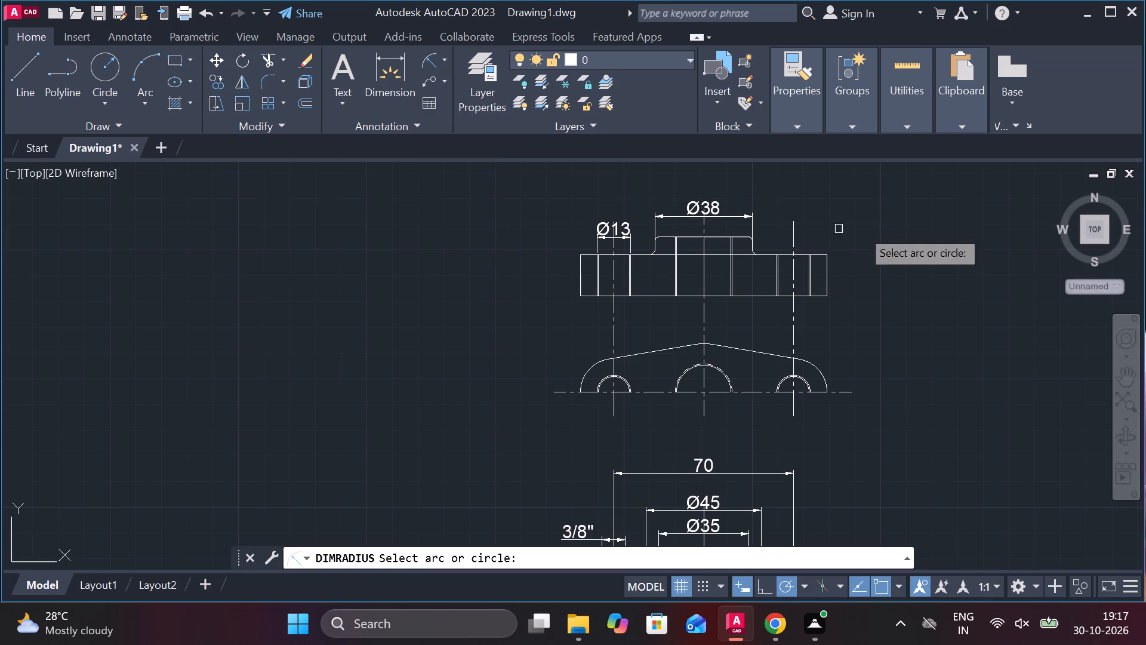
scroll(760, 251, up, 1)
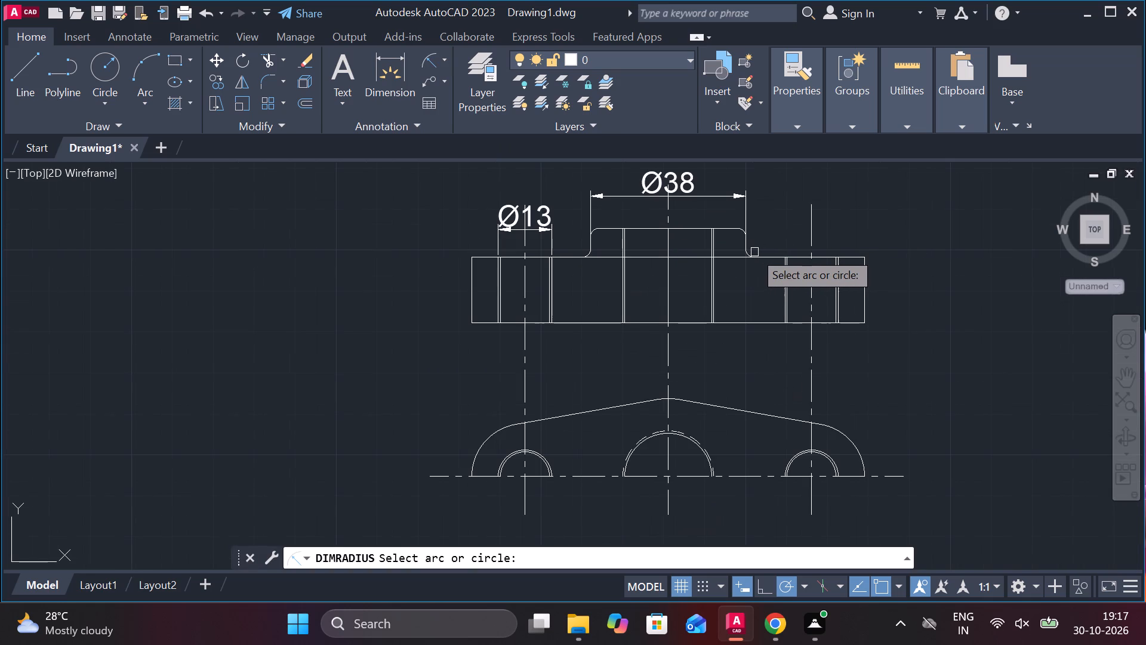
scroll(753, 251, up, 2)
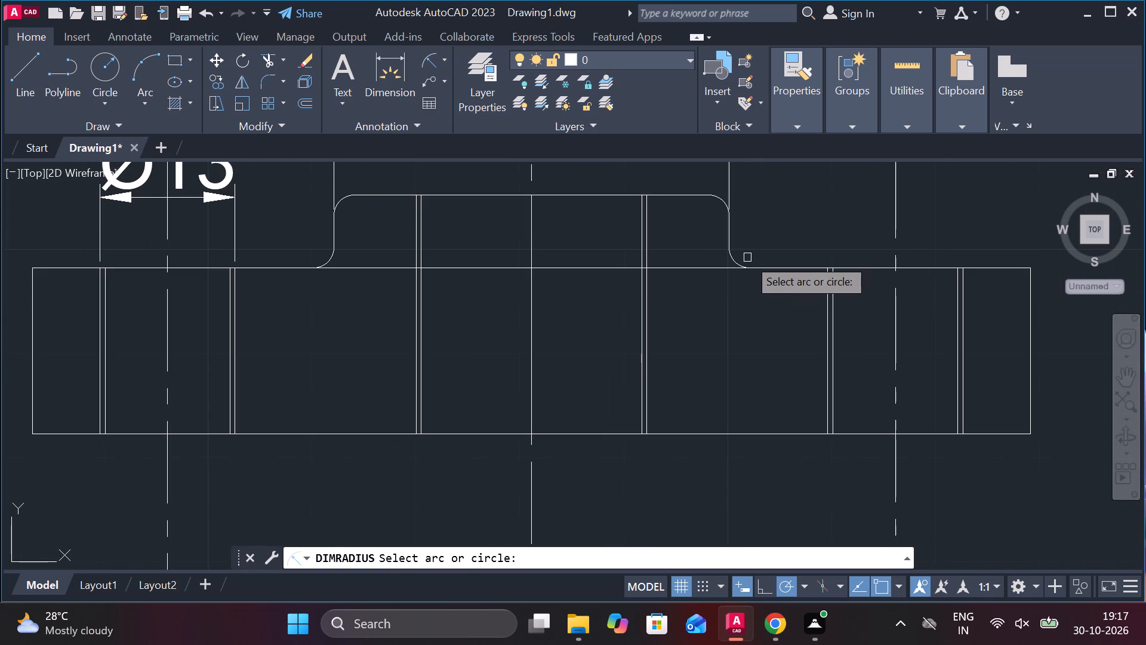
click(734, 260)
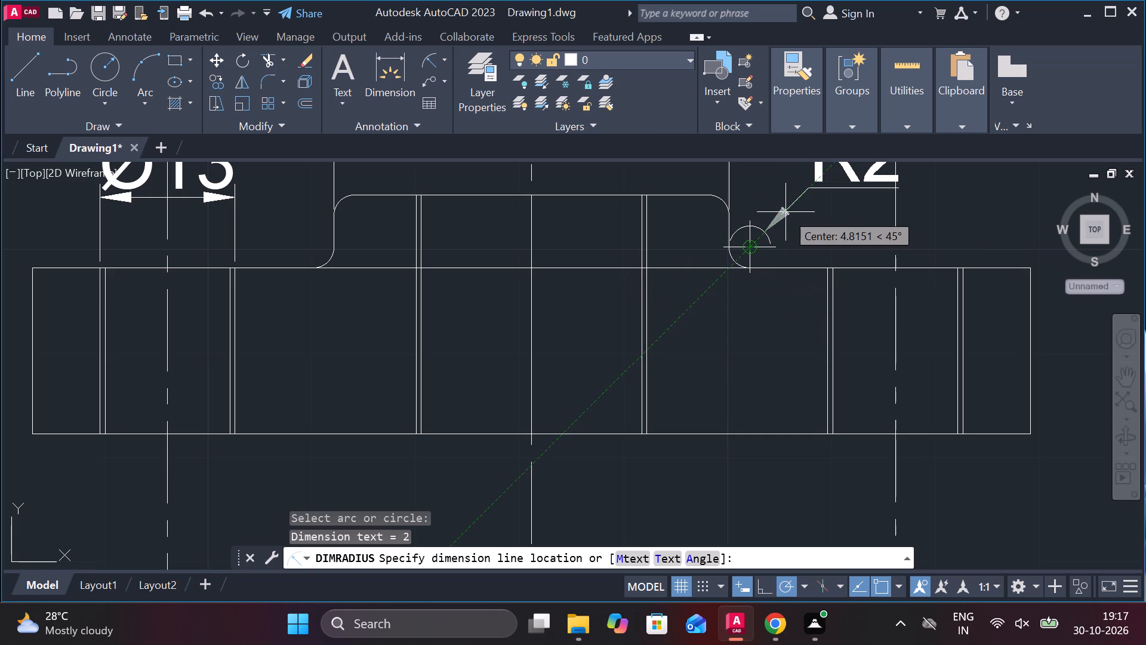
click(785, 212)
Add a vertical linear dimension for the flange base's thickness, placed right of the front view.
scroll(807, 230, down, 2)
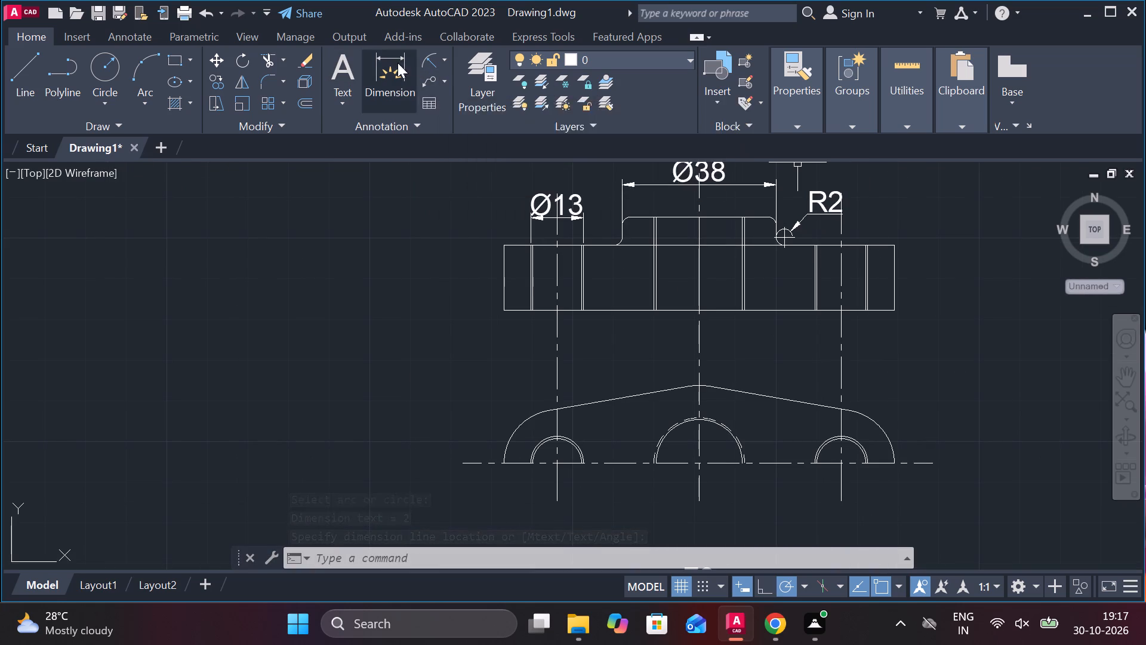
click(443, 60)
click(452, 98)
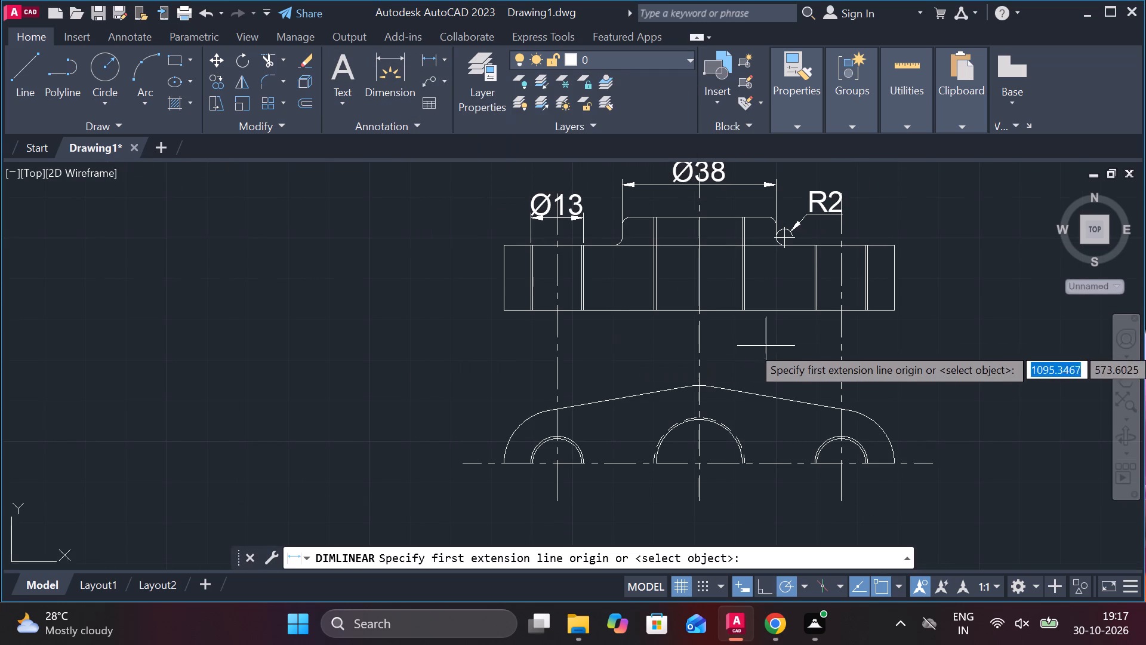
click(894, 317)
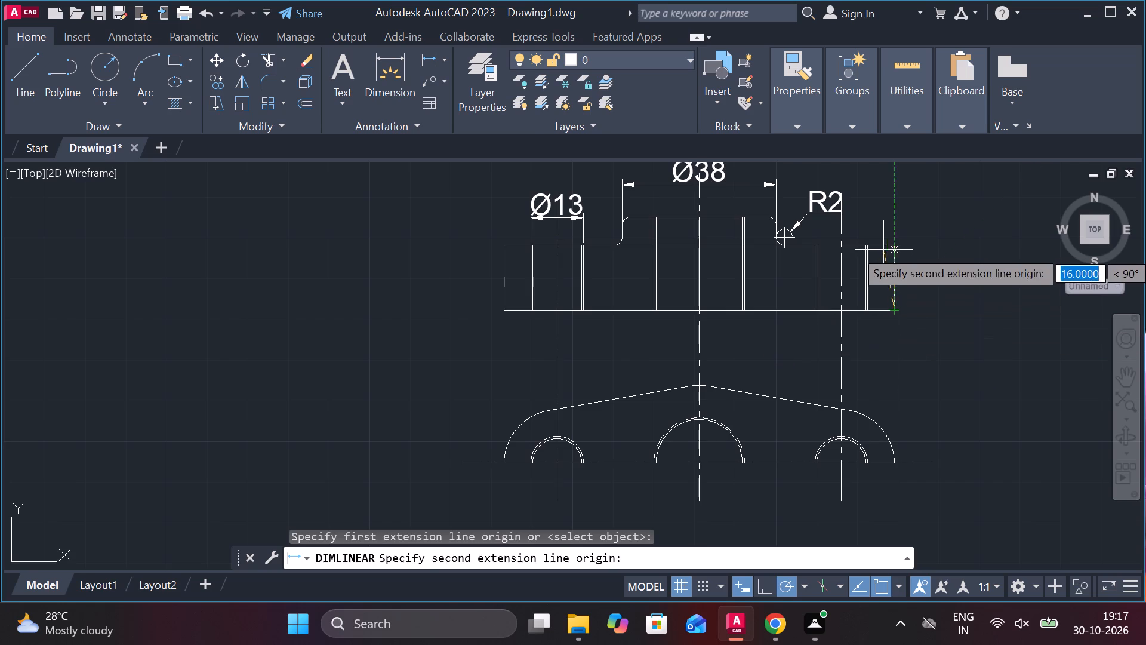
click(893, 247)
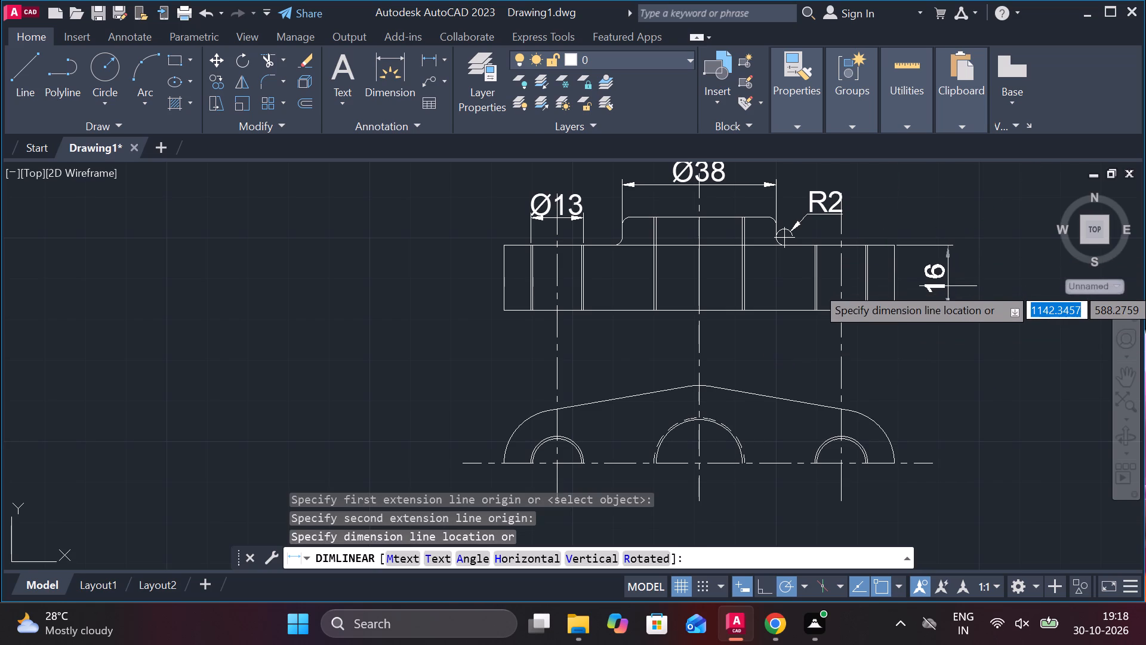
click(947, 286)
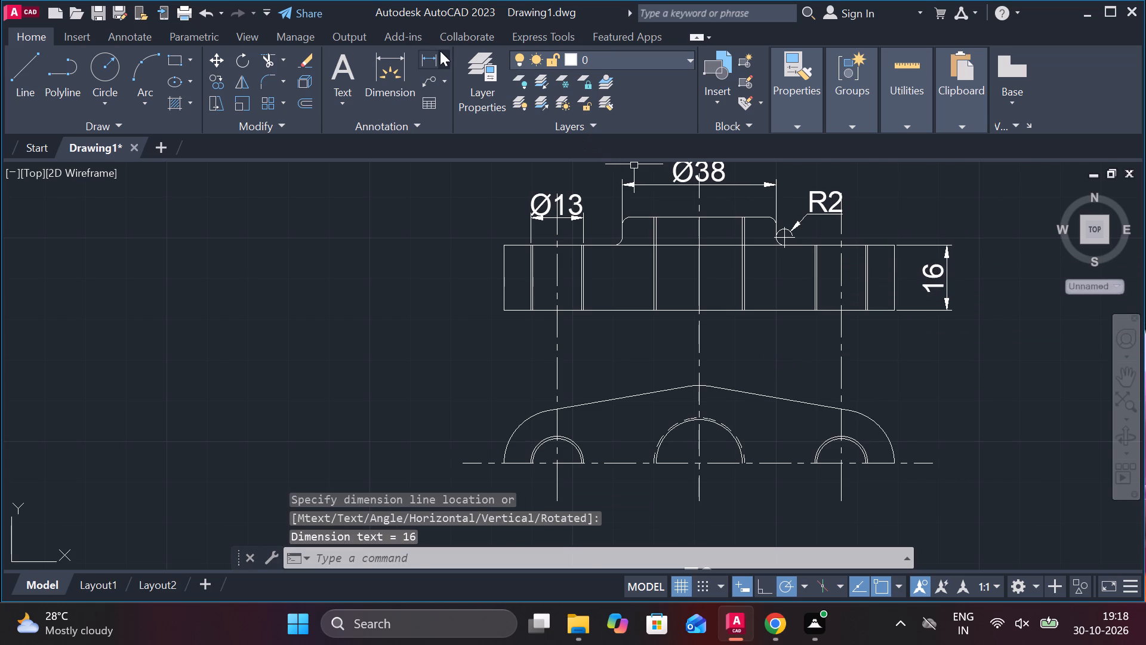
Add a vertical linear dimension from the boss's top edge to the flange's bottom edge, placed outside the base thickness dimension.
click(429, 59)
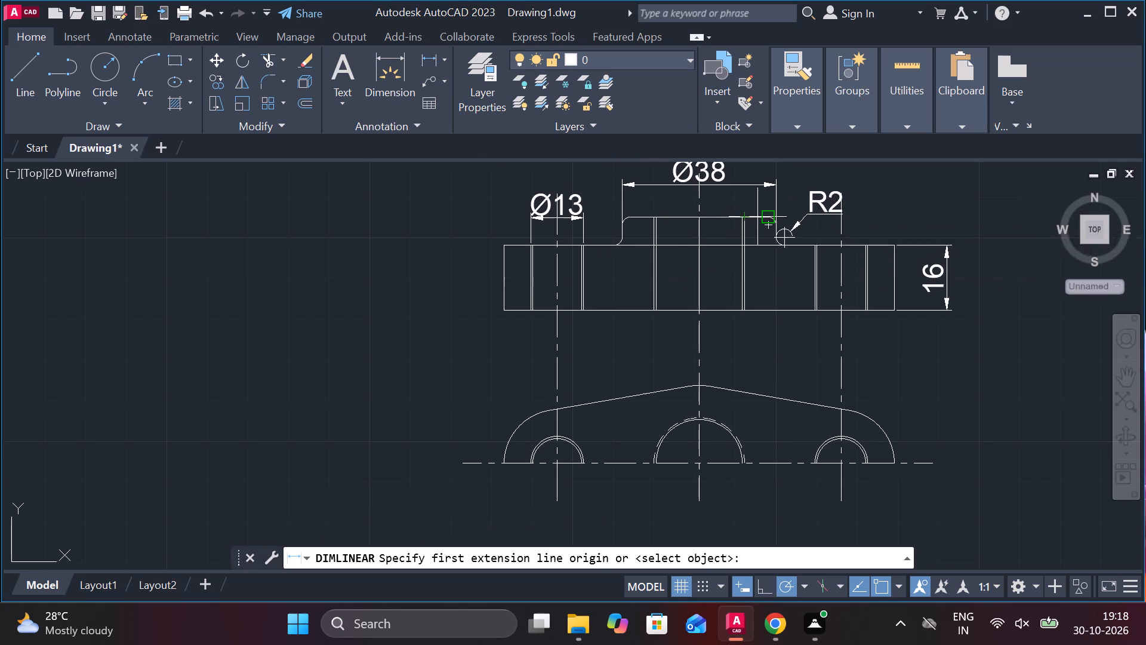
click(757, 216)
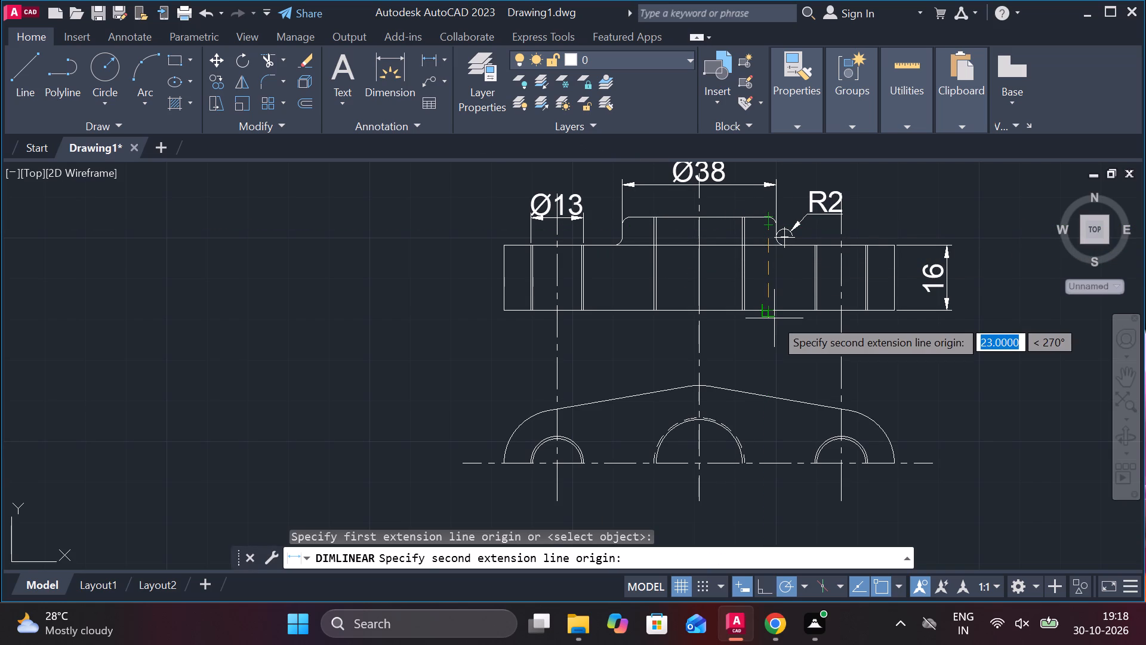
click(774, 318)
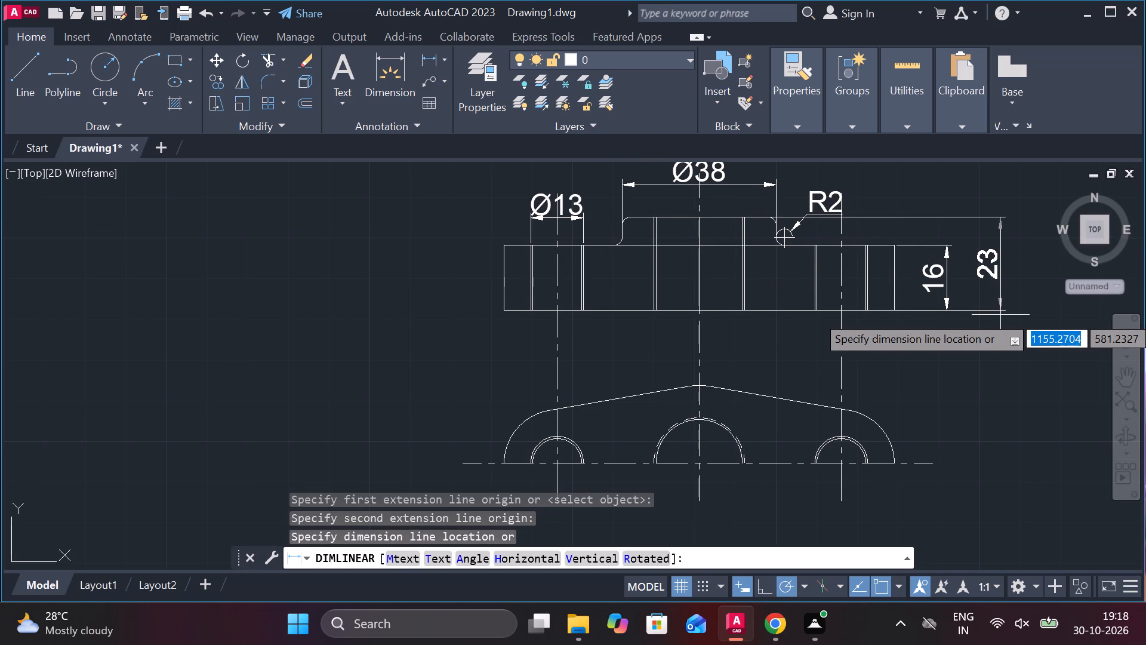
click(993, 315)
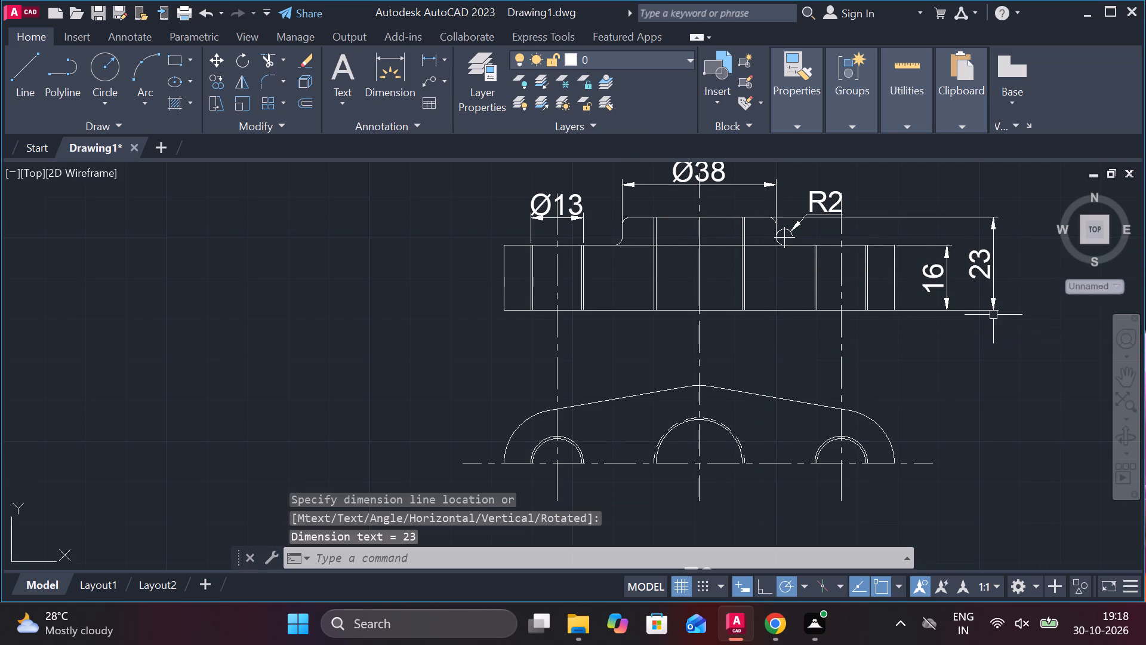
Add a vertical linear dimension for the boss's height above the flange base, in line with the base thickness dimension.
click(435, 63)
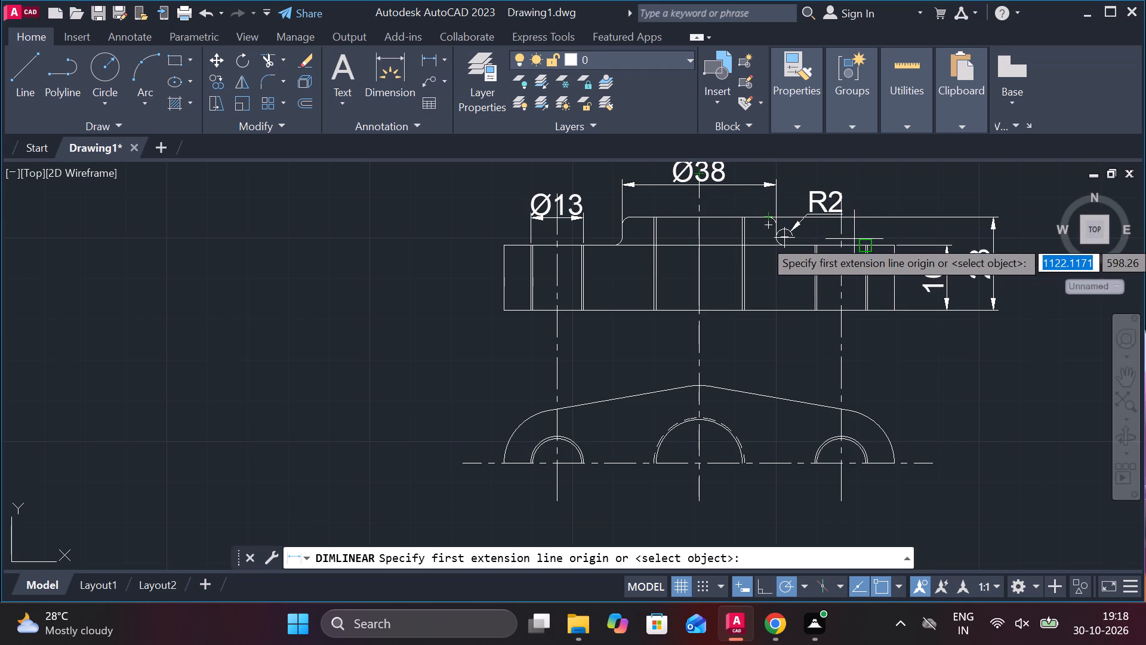
click(767, 214)
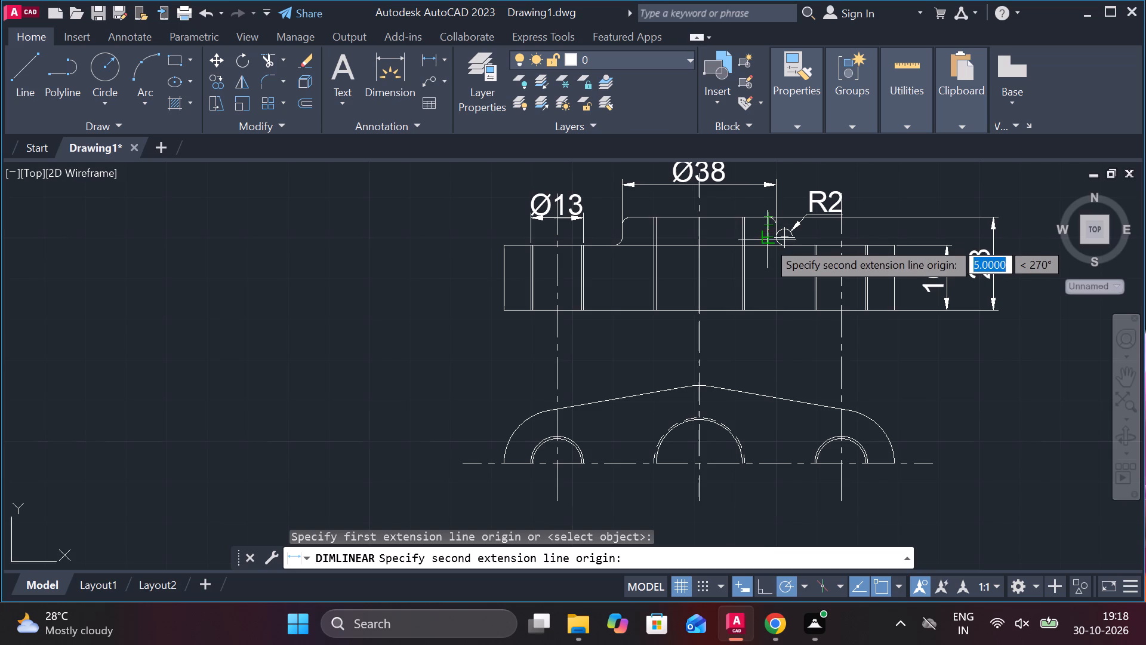
click(767, 246)
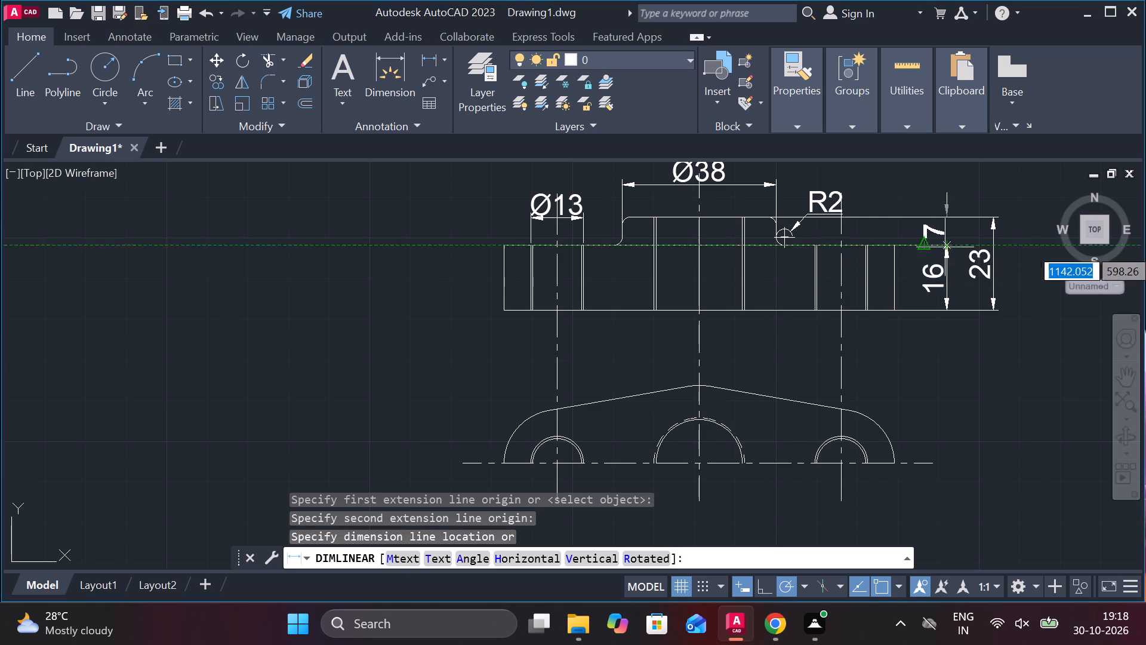
click(943, 248)
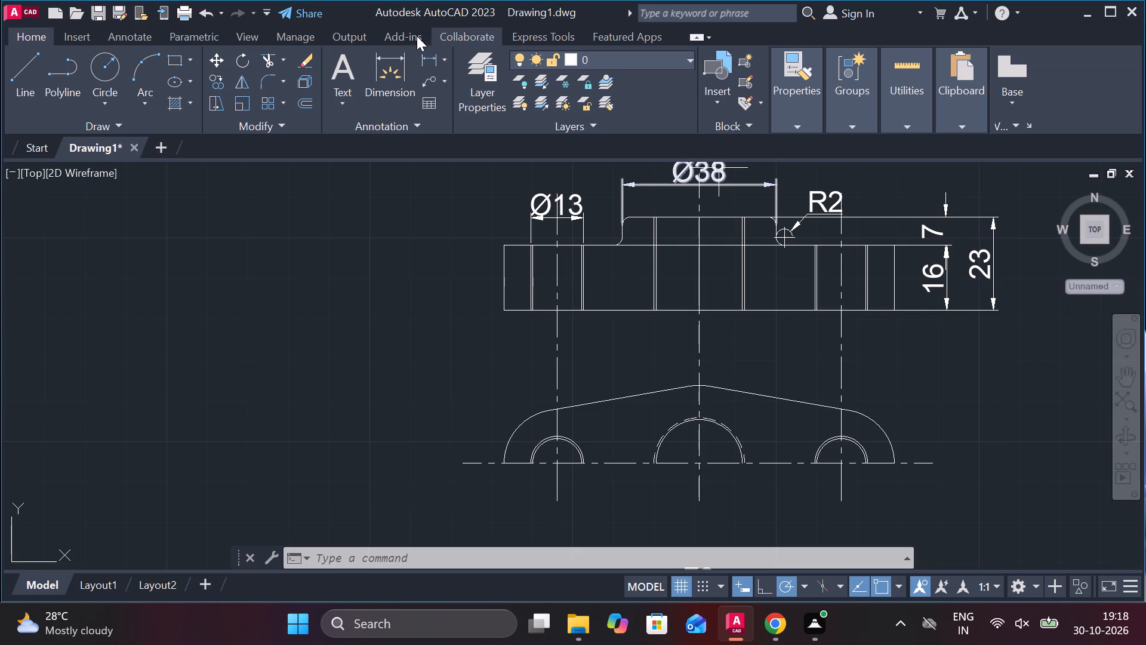
Add a horizontal linear dimension across the central bore in the front view, placed inside the flange base.
click(423, 59)
scroll(650, 274, up, 1)
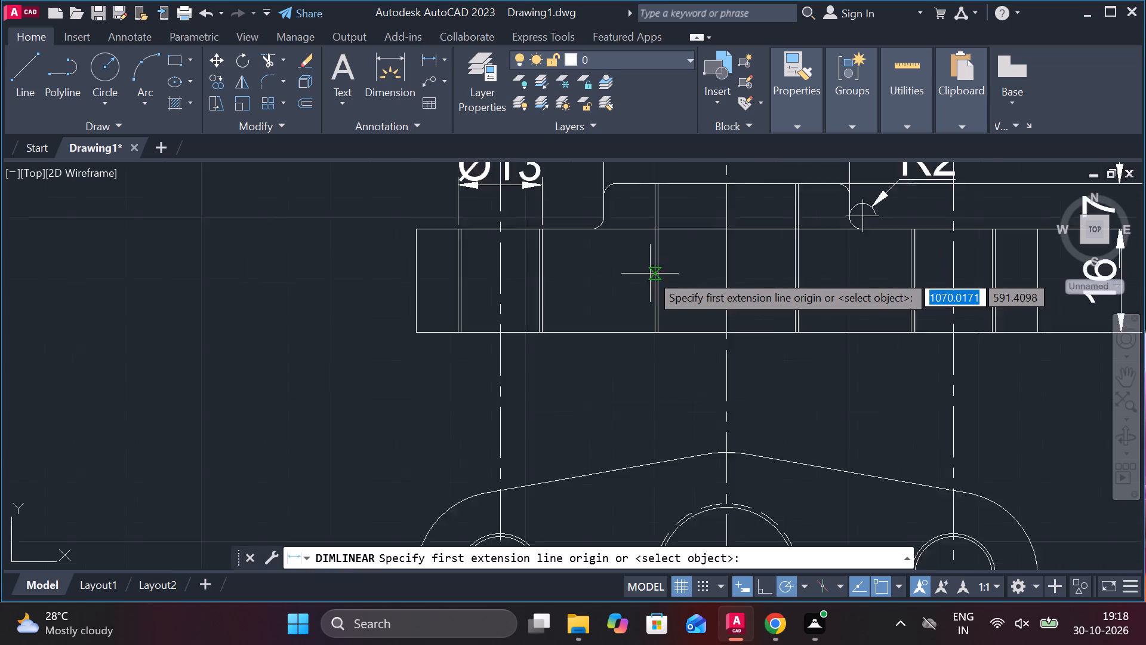
scroll(650, 274, up, 1)
click(656, 269)
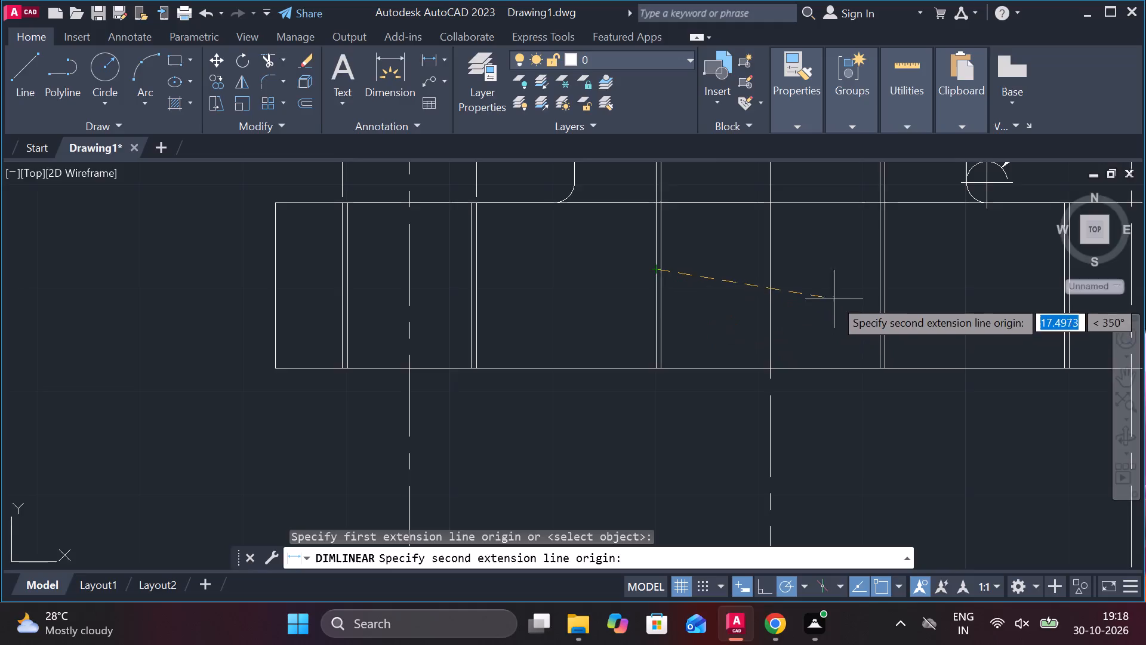
click(889, 268)
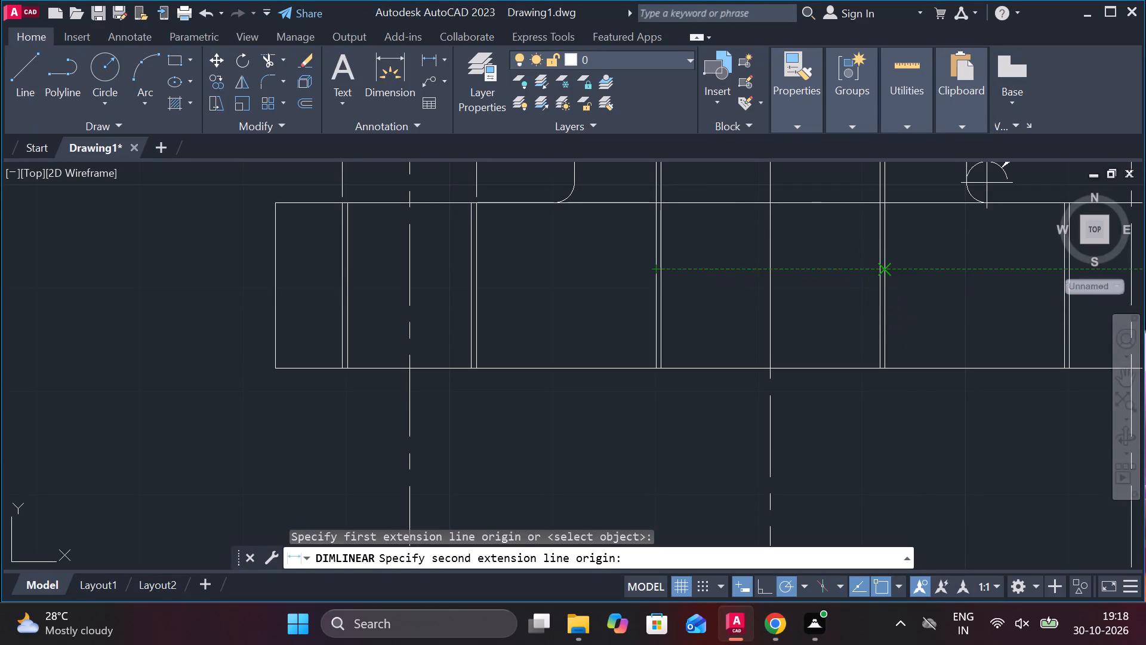
click(836, 299)
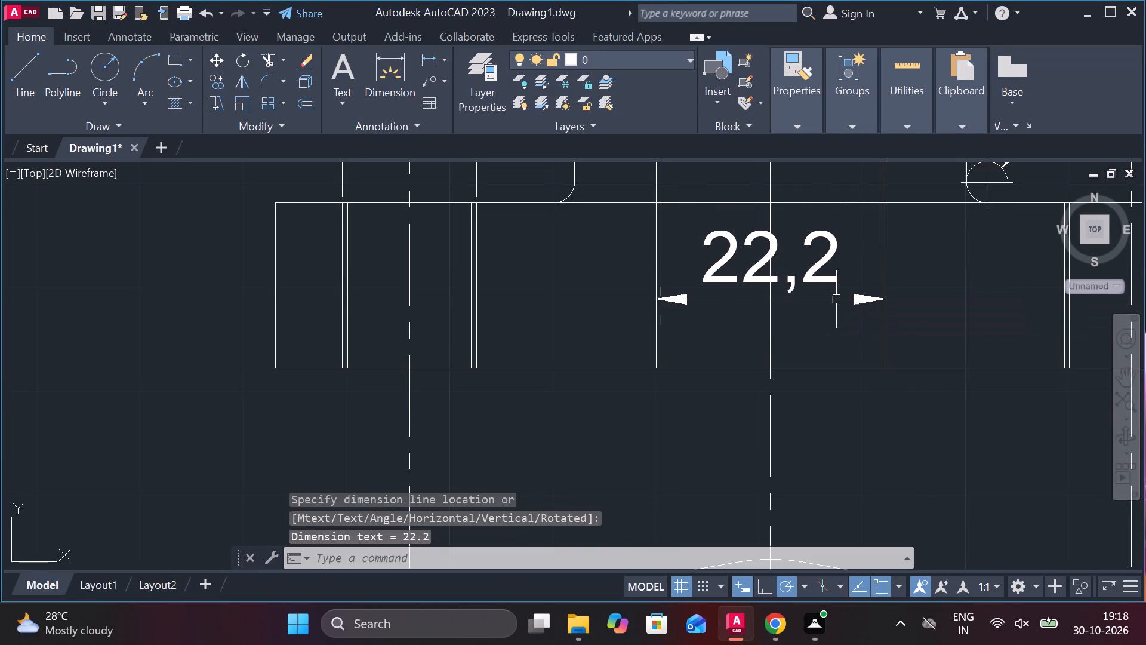
Replace the central bore dimension's text with 7/8".
double_click(744, 252)
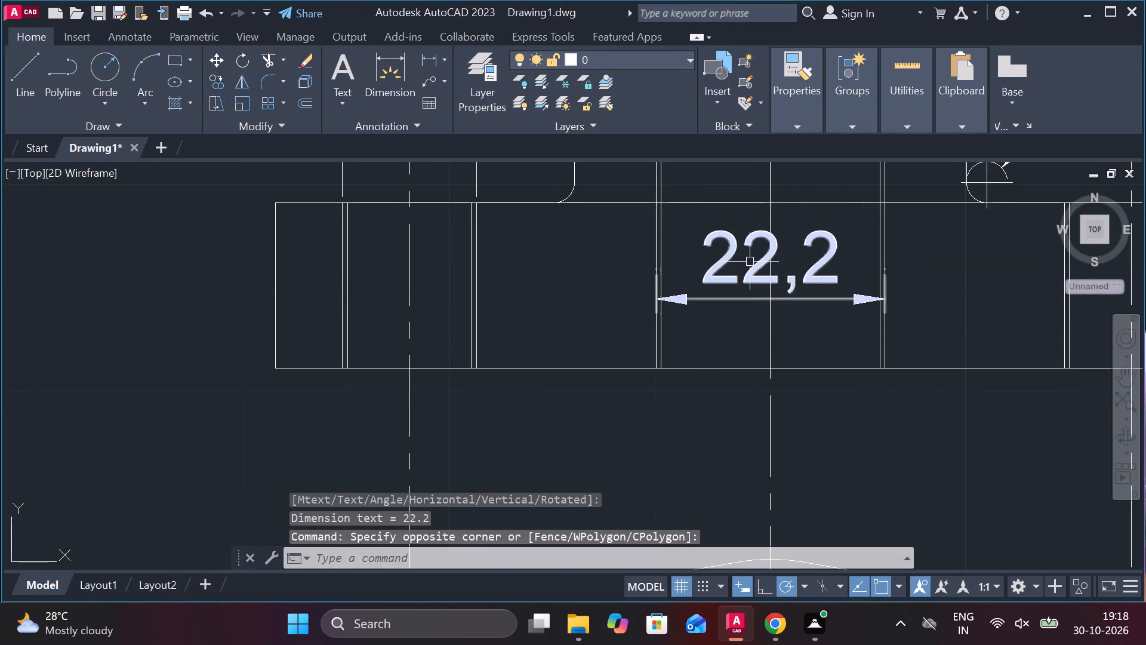
double_click(750, 262)
key(Right)
key(Right)
key(Right)
key(Right)
key(Right)
key(Right)
key(Right)
key(Right)
key(Right)
key(Right)
key(Right)
key(Right)
key(Right)
key(Right)
key(Right)
key(Right)
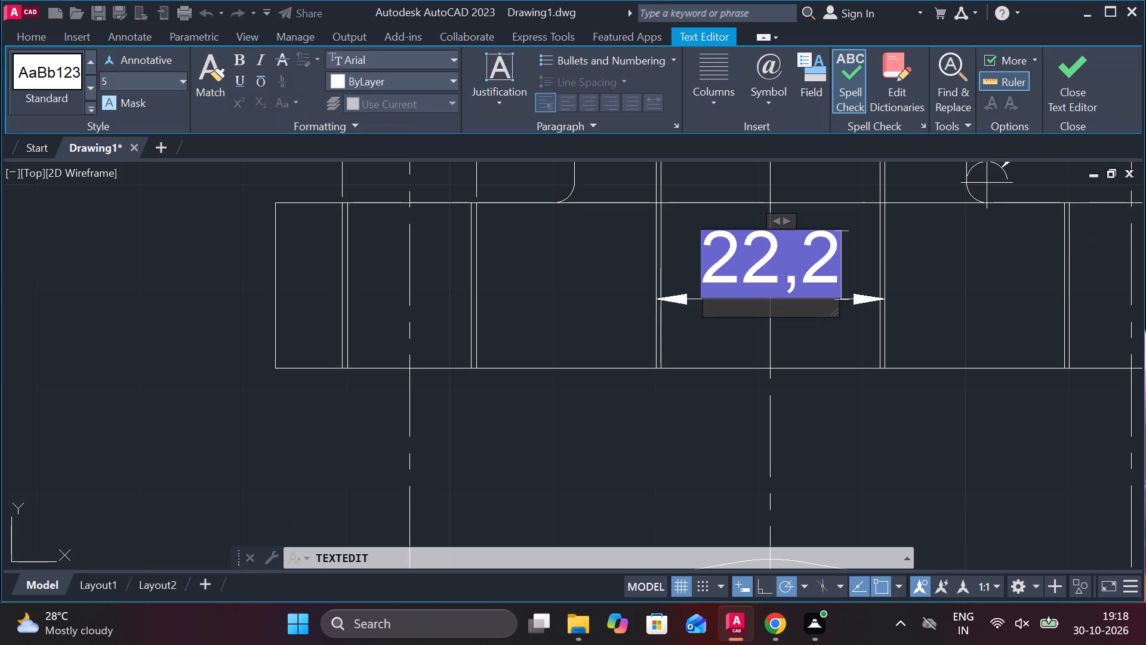
key(BackSpace)
key(BackSpace)
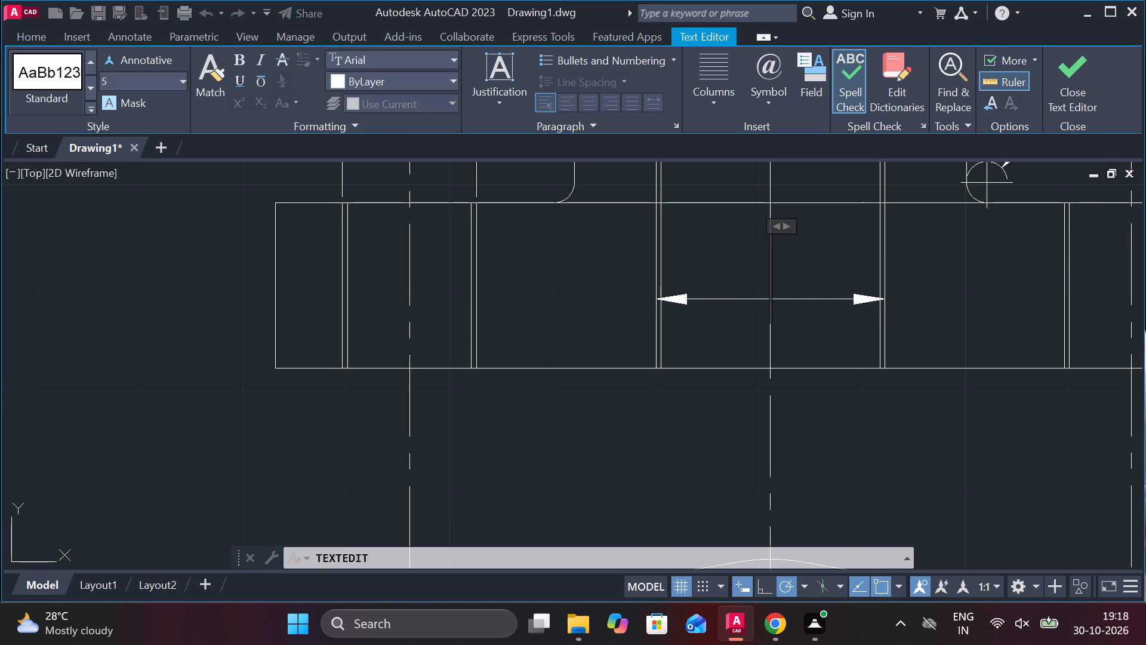
key(7)
text(/8)
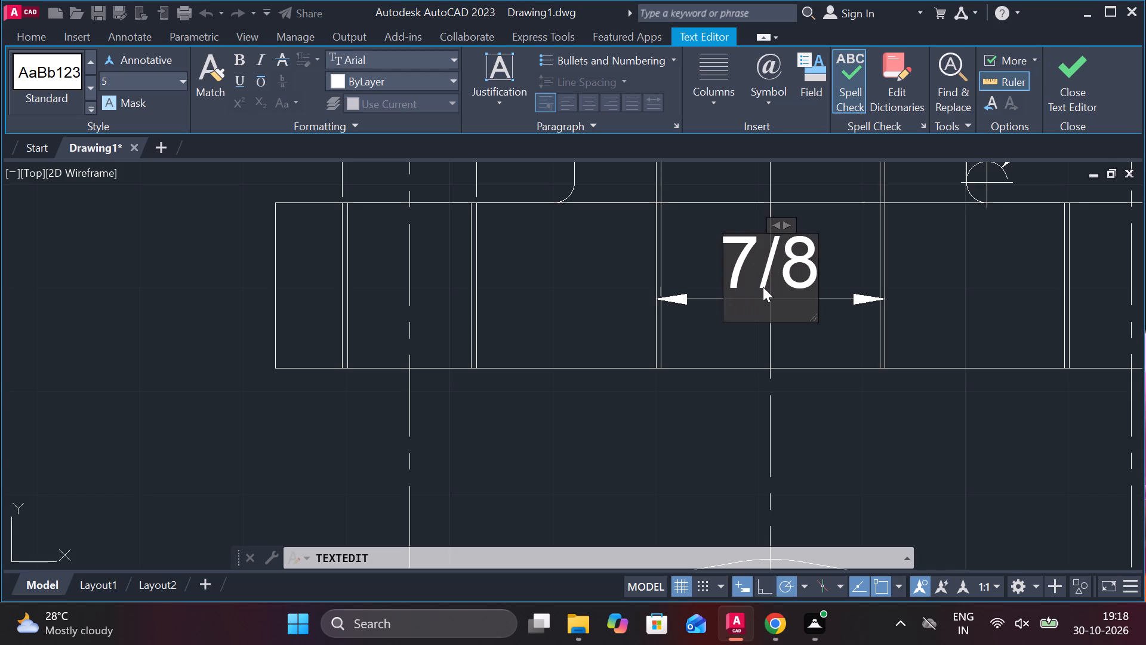
key(shift+quotedbl)
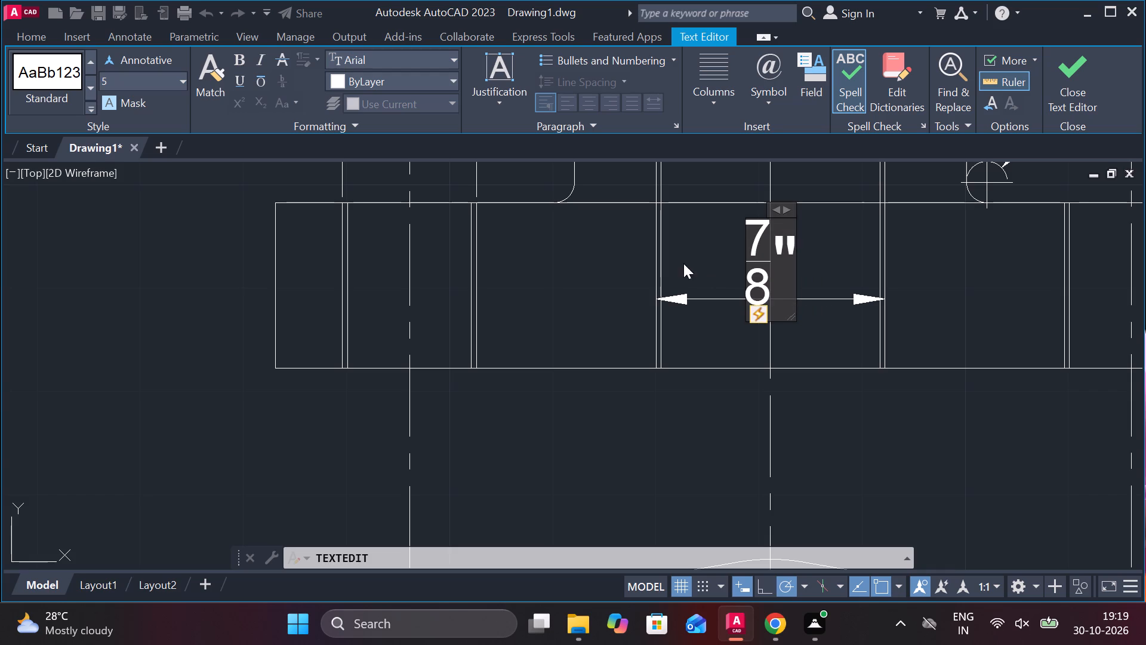
Replace the stacked fraction in the bore dimension's text with an inline 7/8, keeping the inch mark.
click(780, 260)
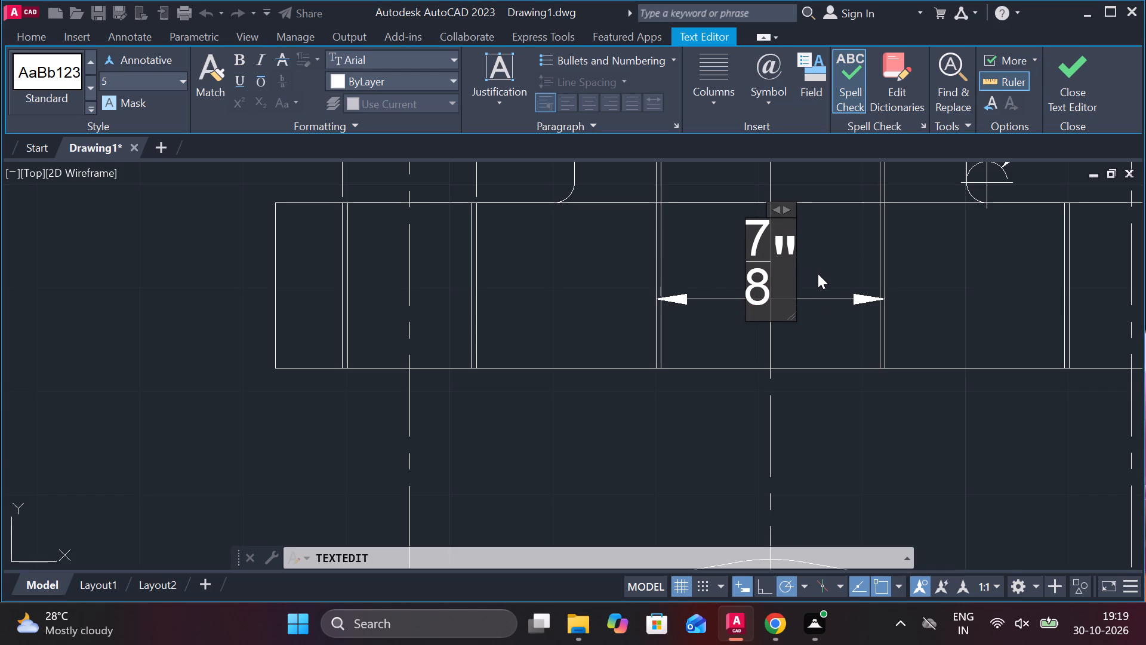
key(BackSpace)
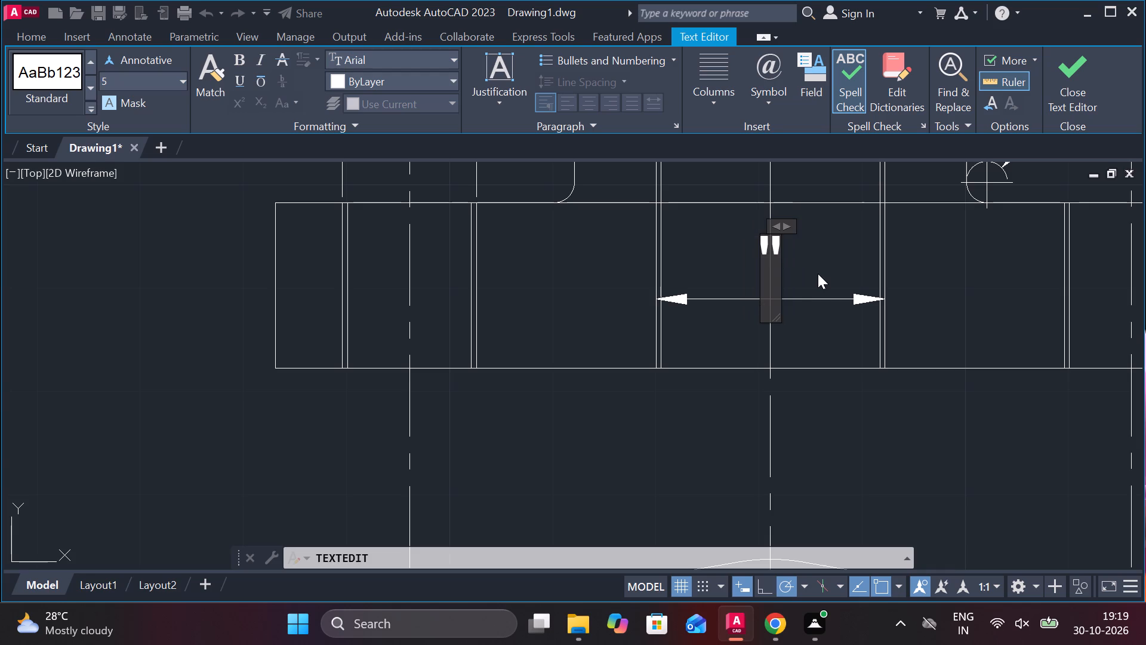
key(7)
text(/9)
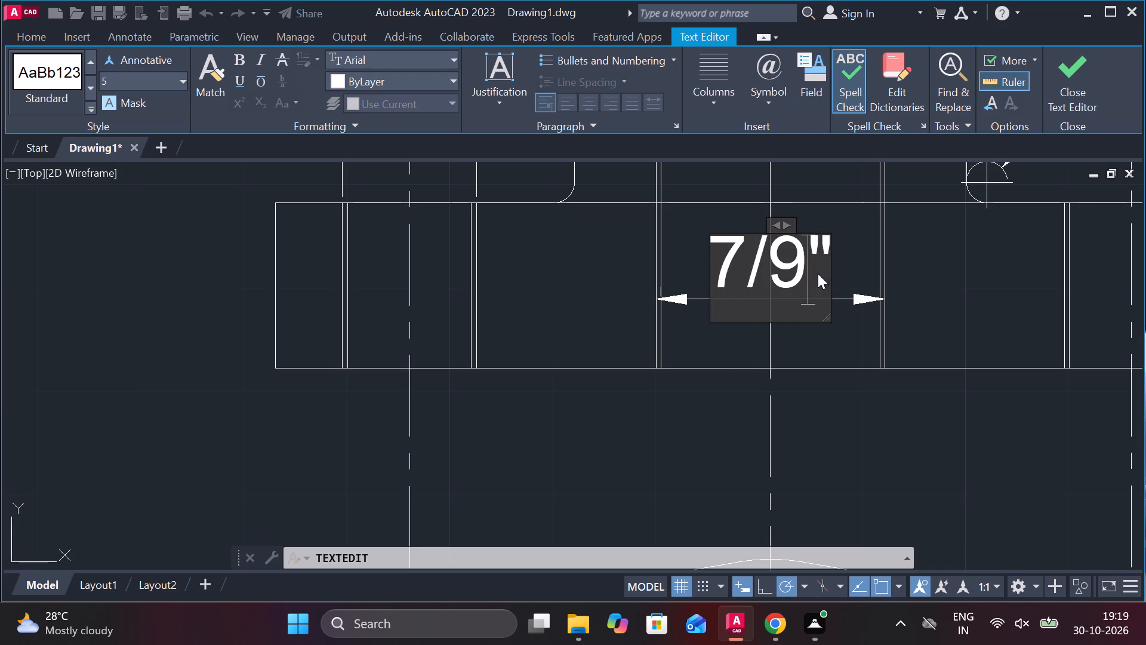
key(BackSpace)
key(8)
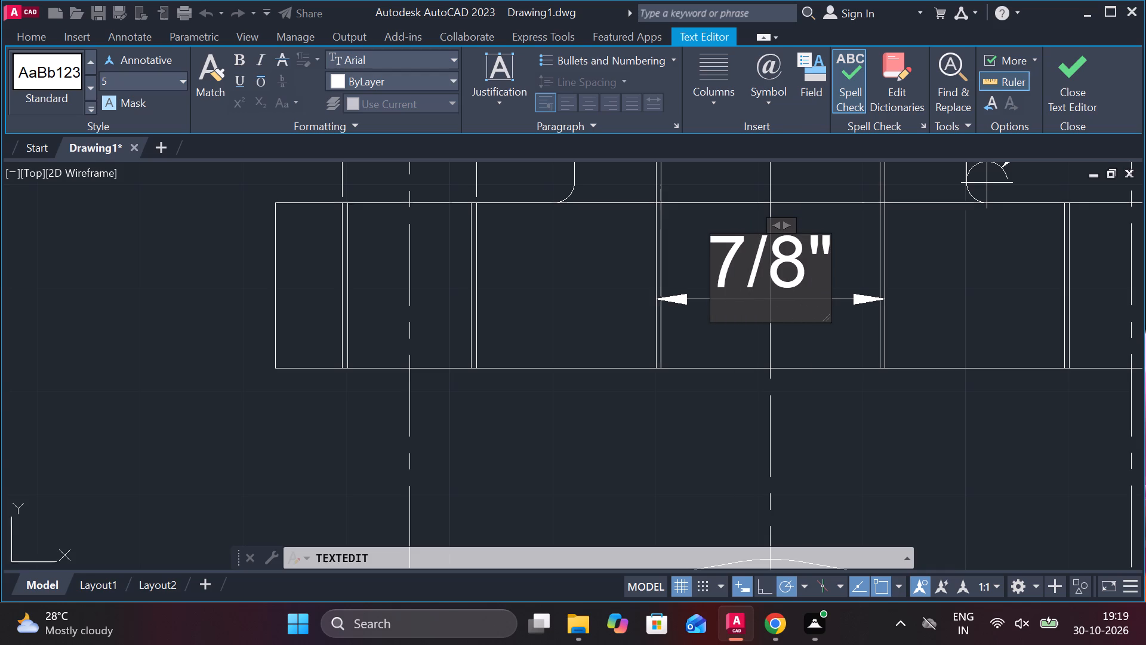
click(843, 413)
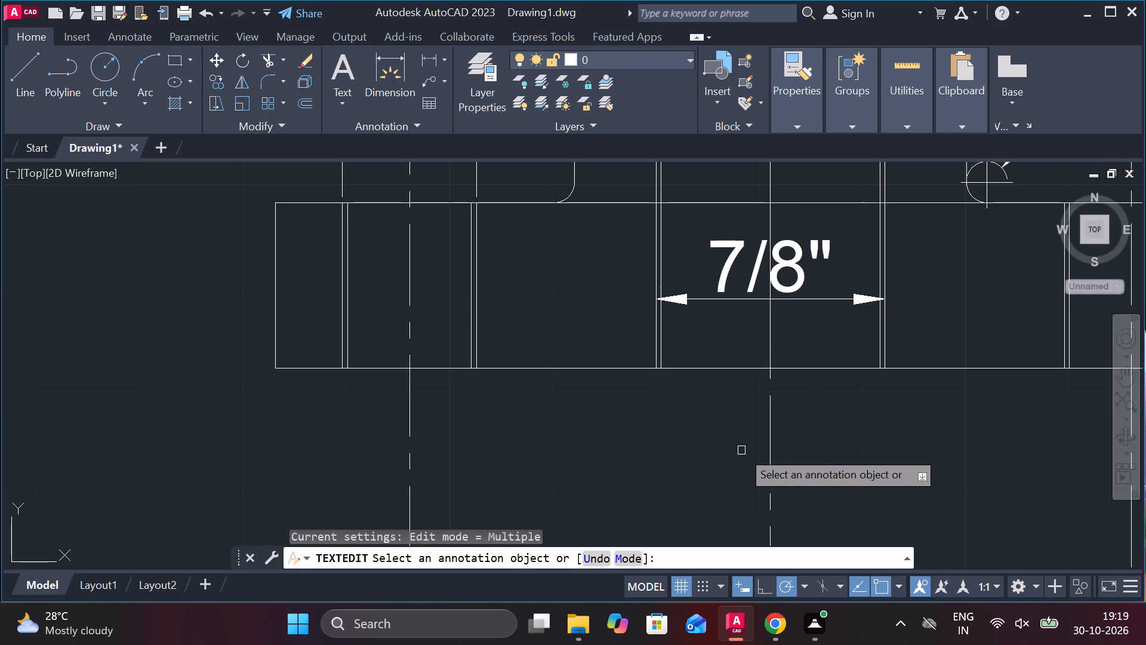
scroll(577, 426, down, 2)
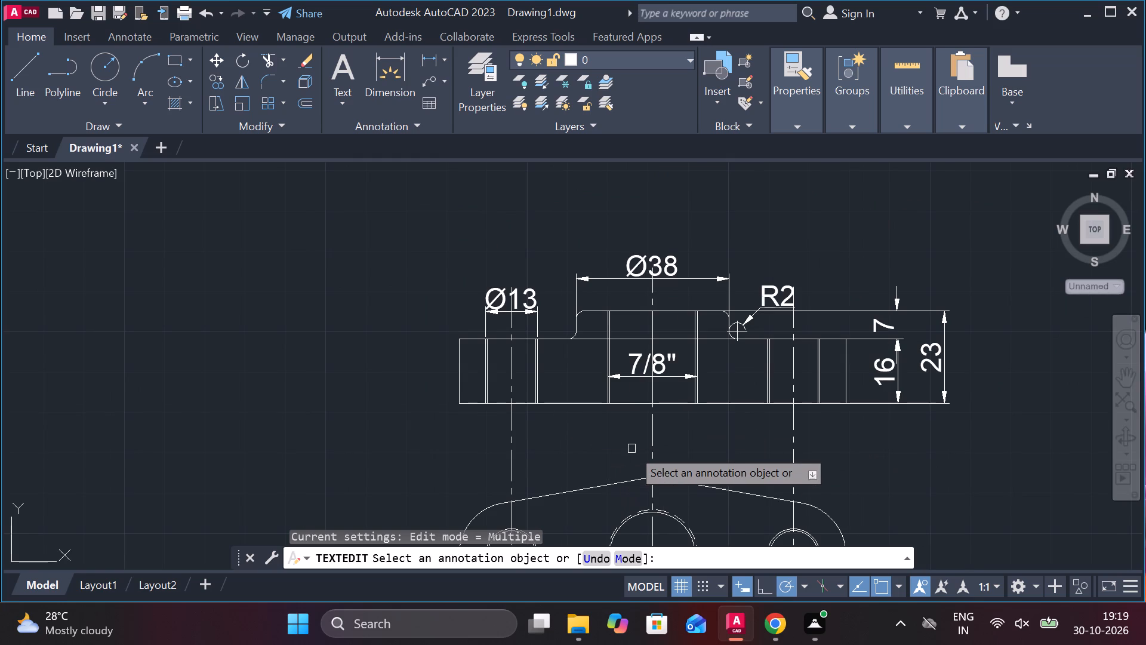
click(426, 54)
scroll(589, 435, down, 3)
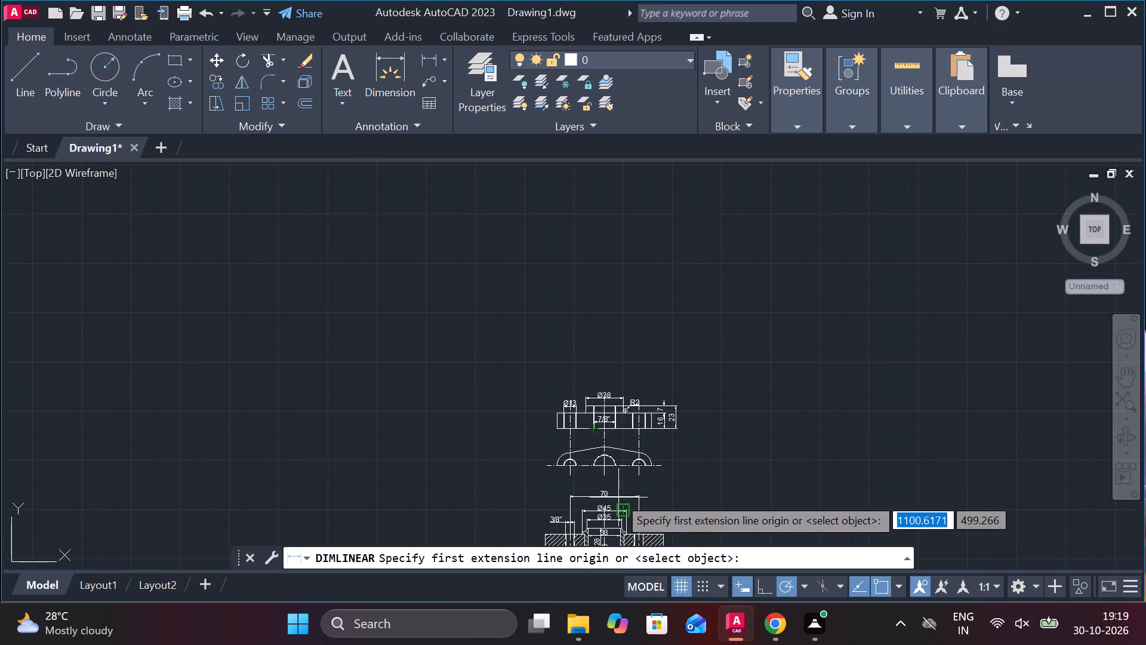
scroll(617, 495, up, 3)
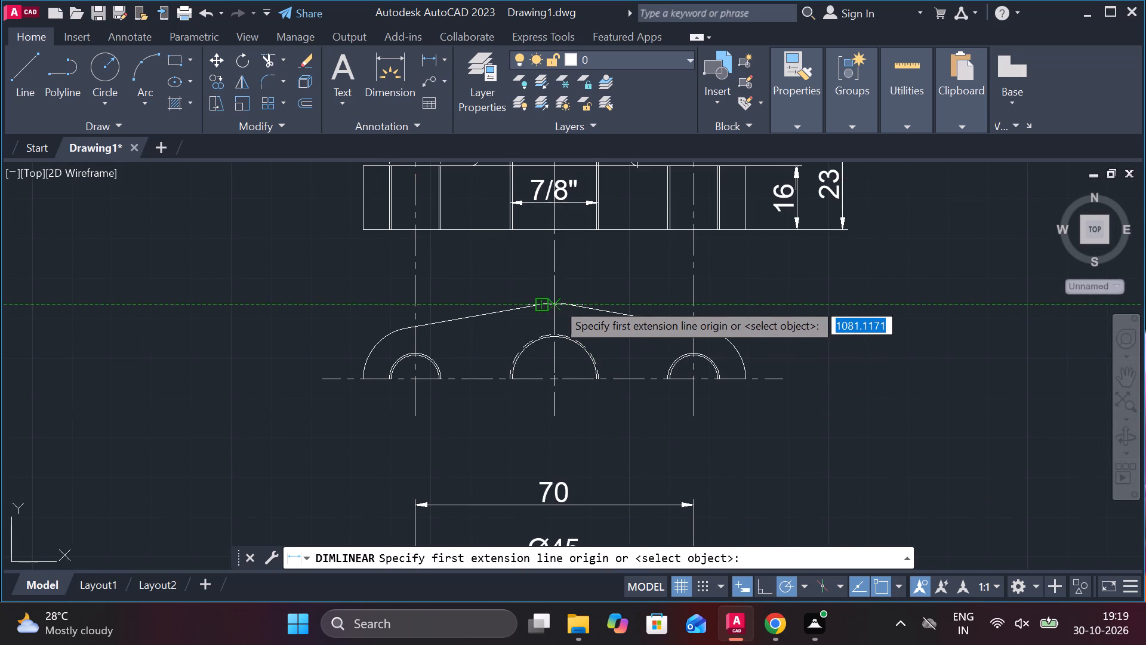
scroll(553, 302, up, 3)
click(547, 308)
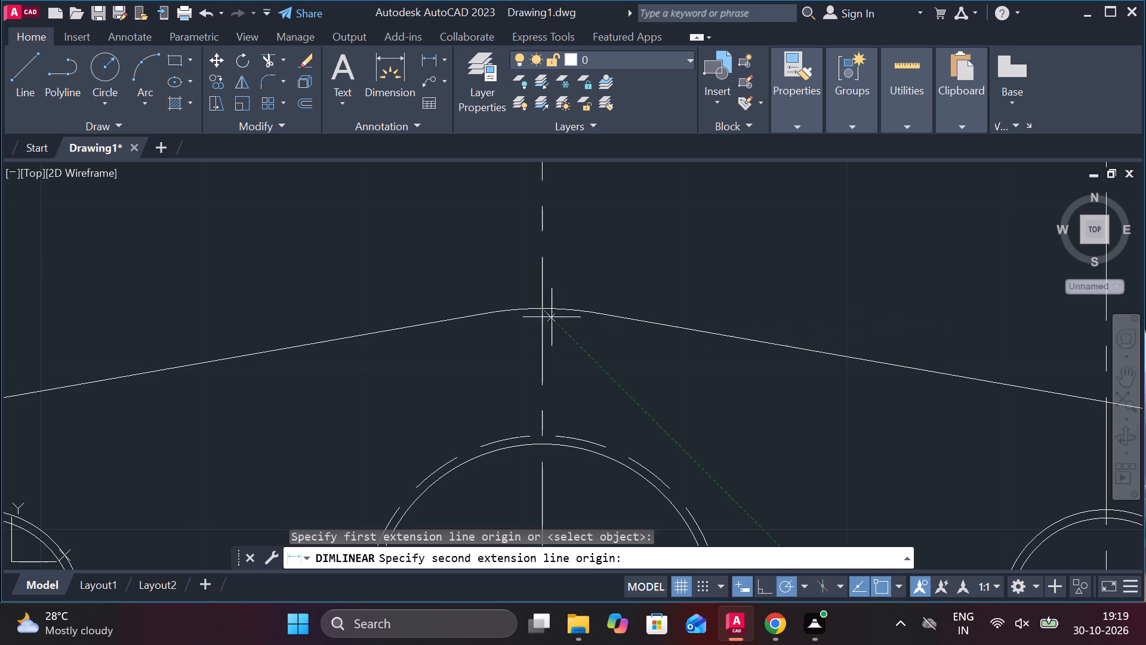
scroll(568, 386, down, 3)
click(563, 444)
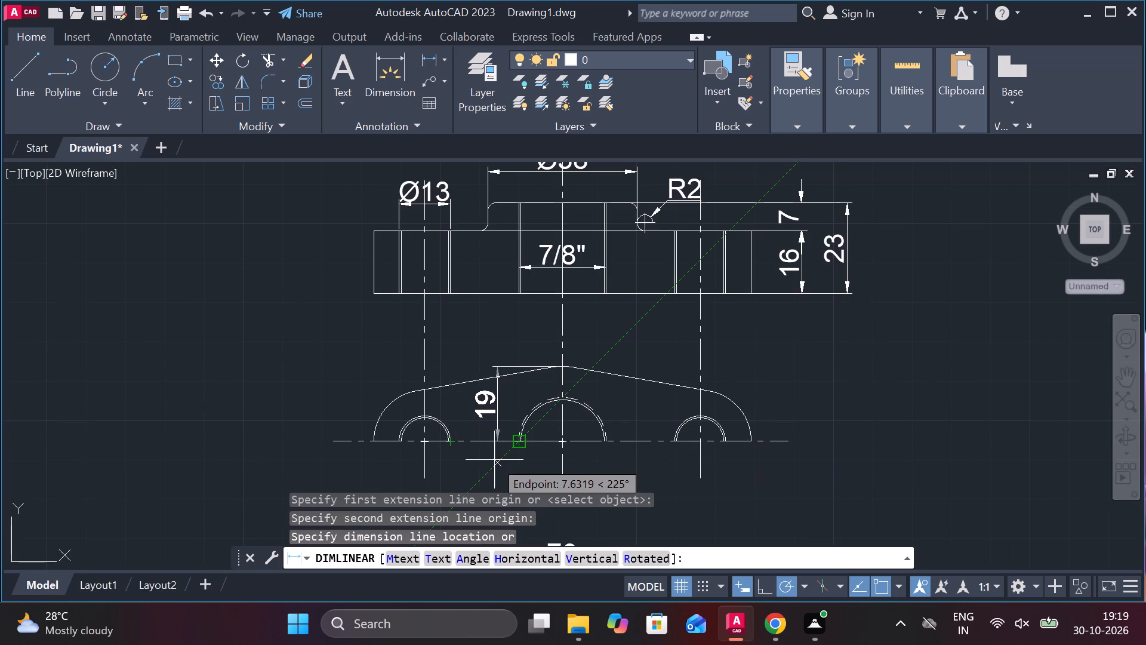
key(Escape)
Add a horizontal linear dimension between the two outer hole centres of the half plan view, placed between the two views.
scroll(577, 428, up, 3)
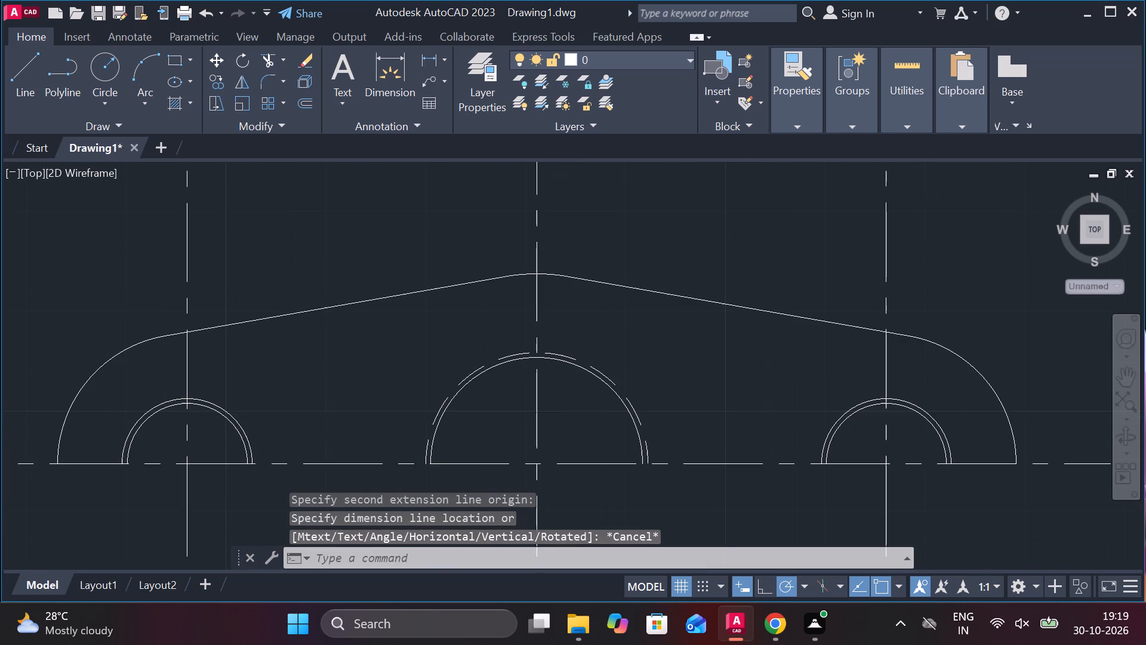
scroll(577, 428, down, 3)
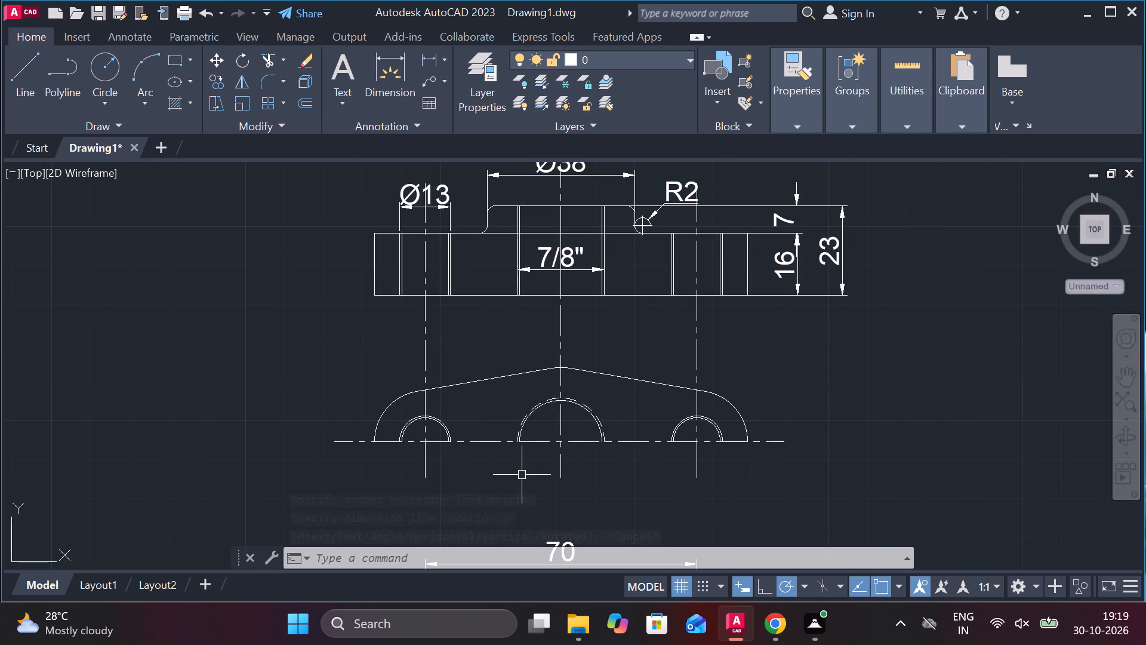
click(429, 62)
click(426, 440)
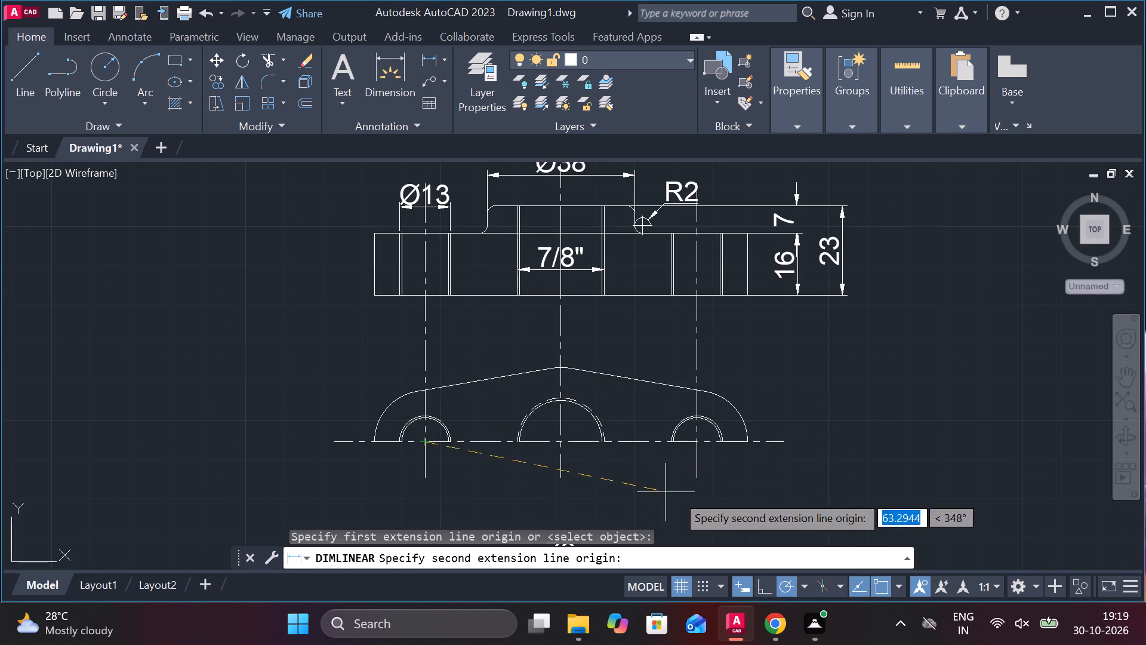
click(698, 441)
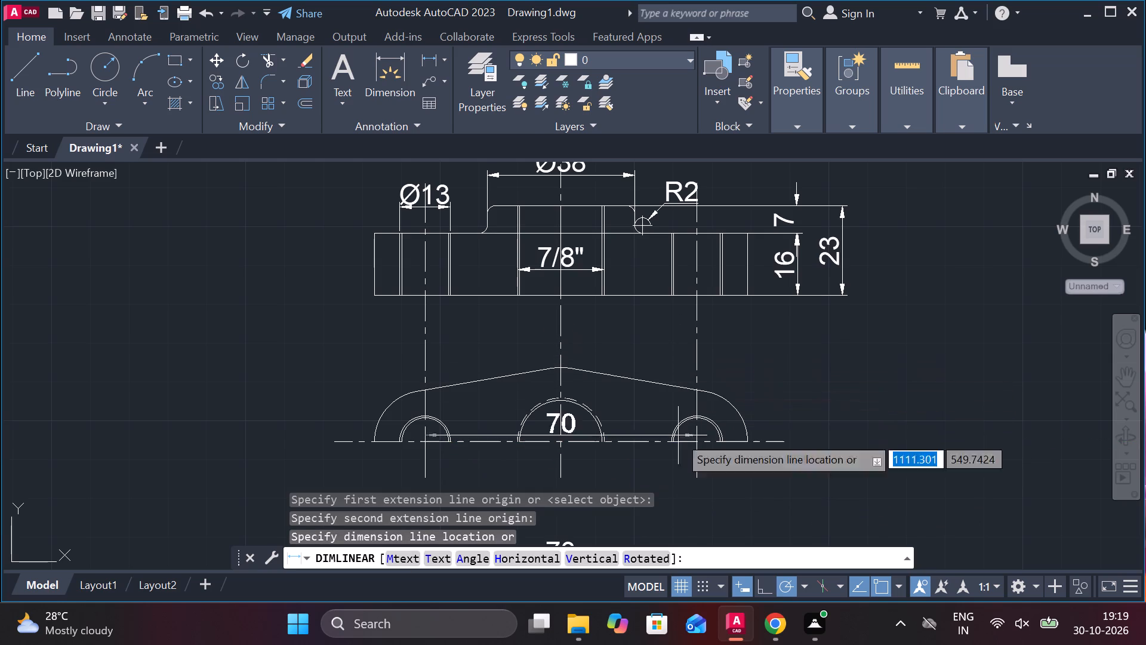
click(663, 341)
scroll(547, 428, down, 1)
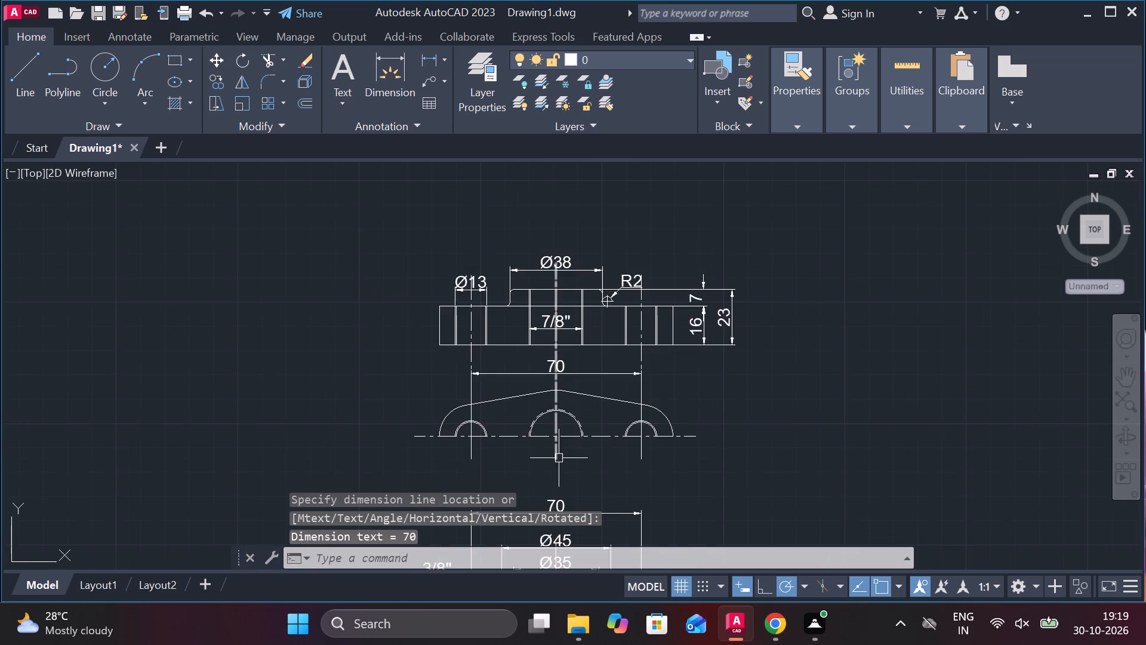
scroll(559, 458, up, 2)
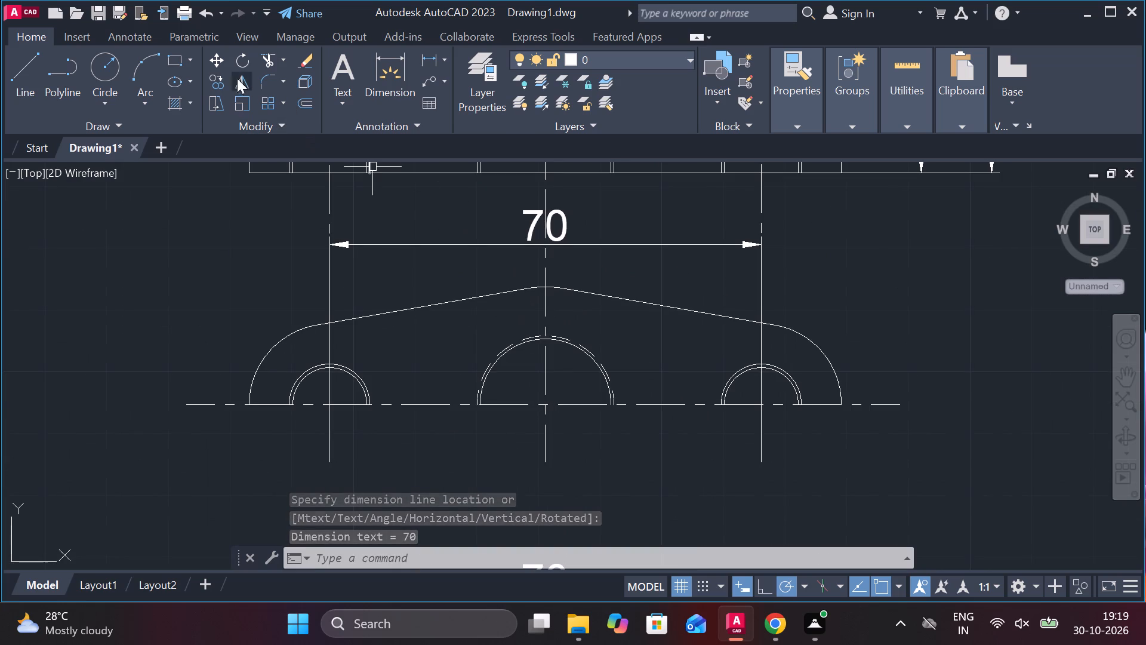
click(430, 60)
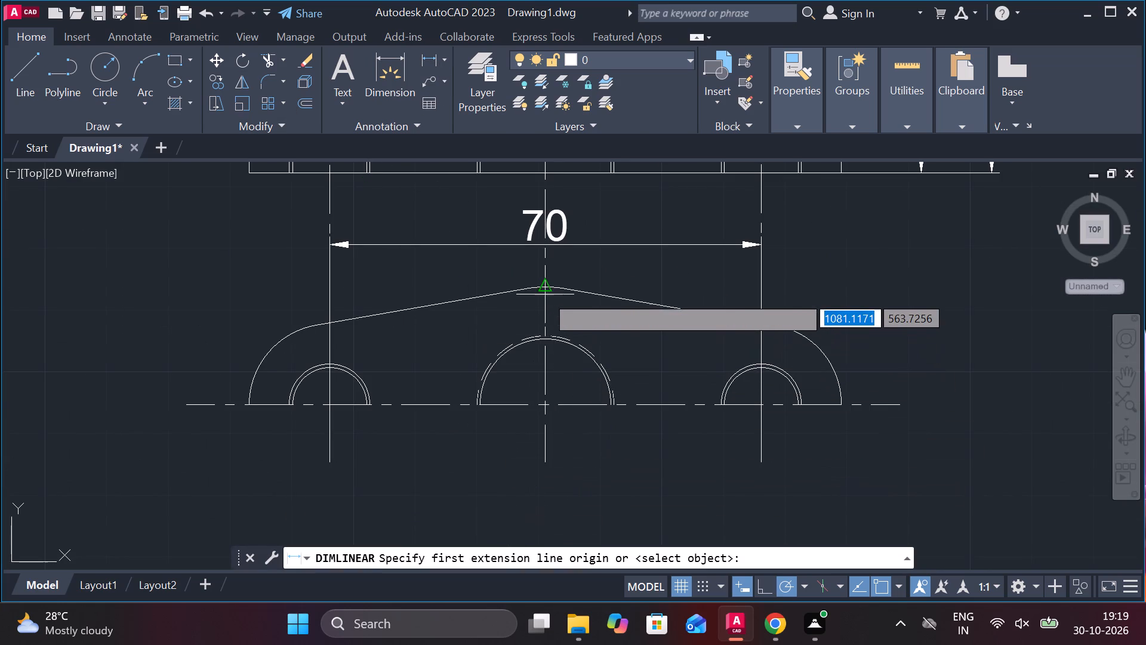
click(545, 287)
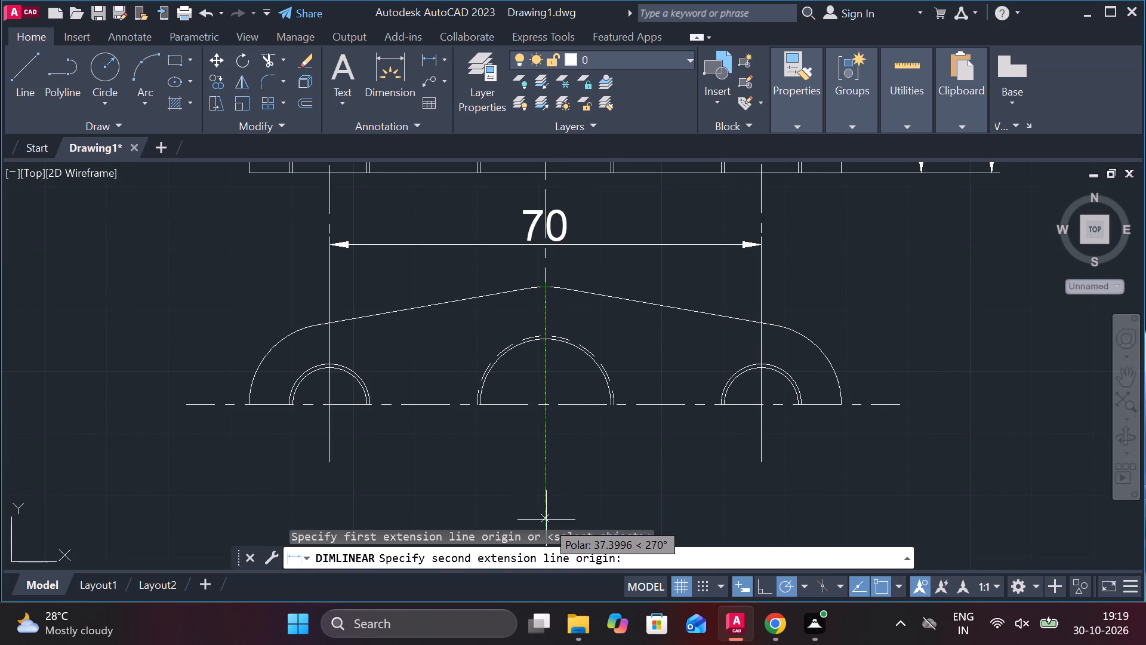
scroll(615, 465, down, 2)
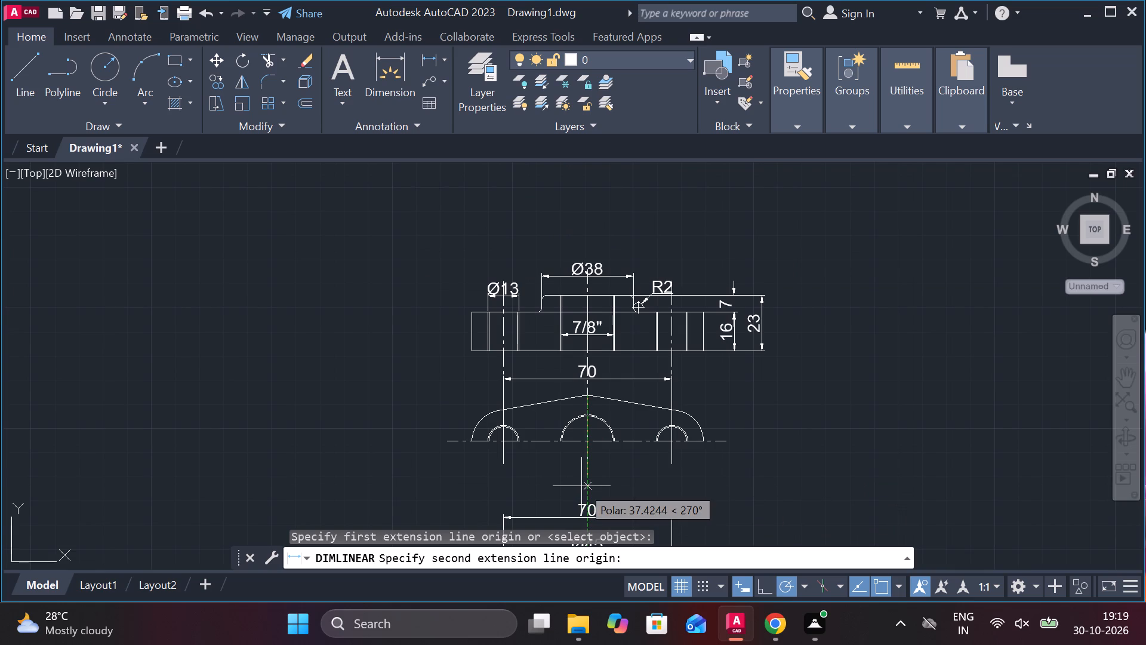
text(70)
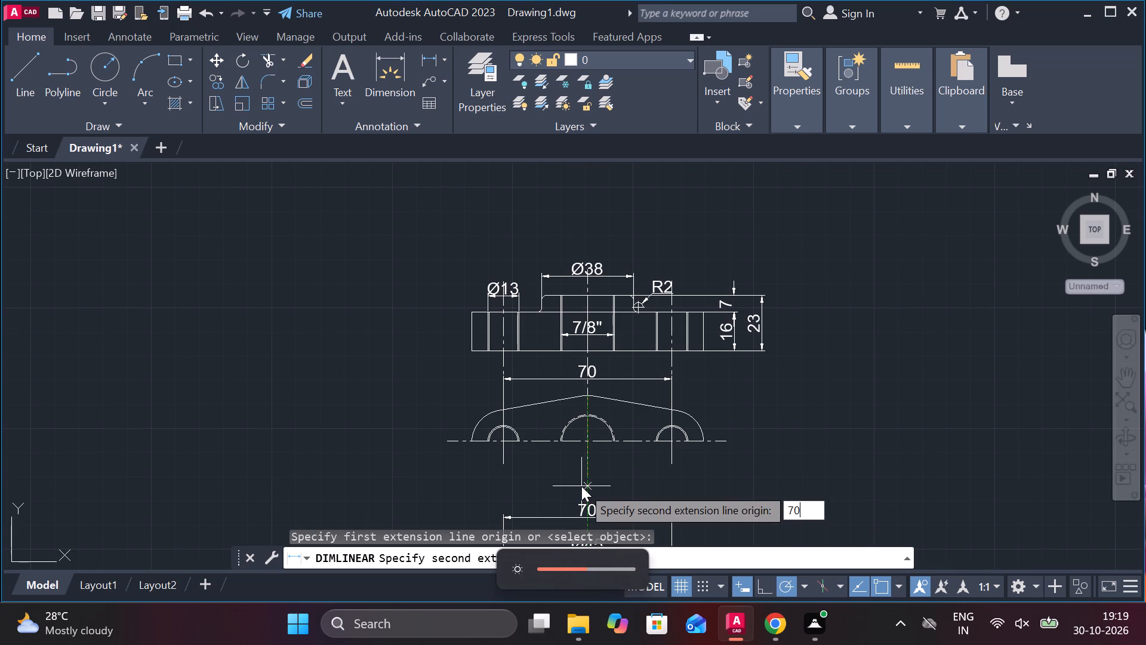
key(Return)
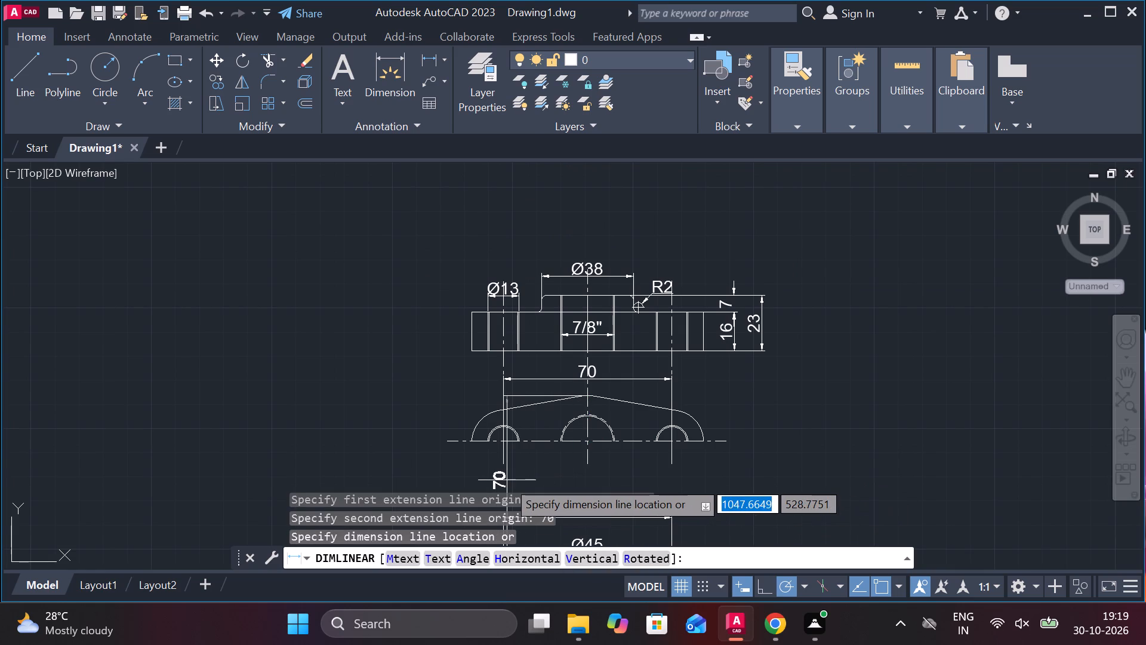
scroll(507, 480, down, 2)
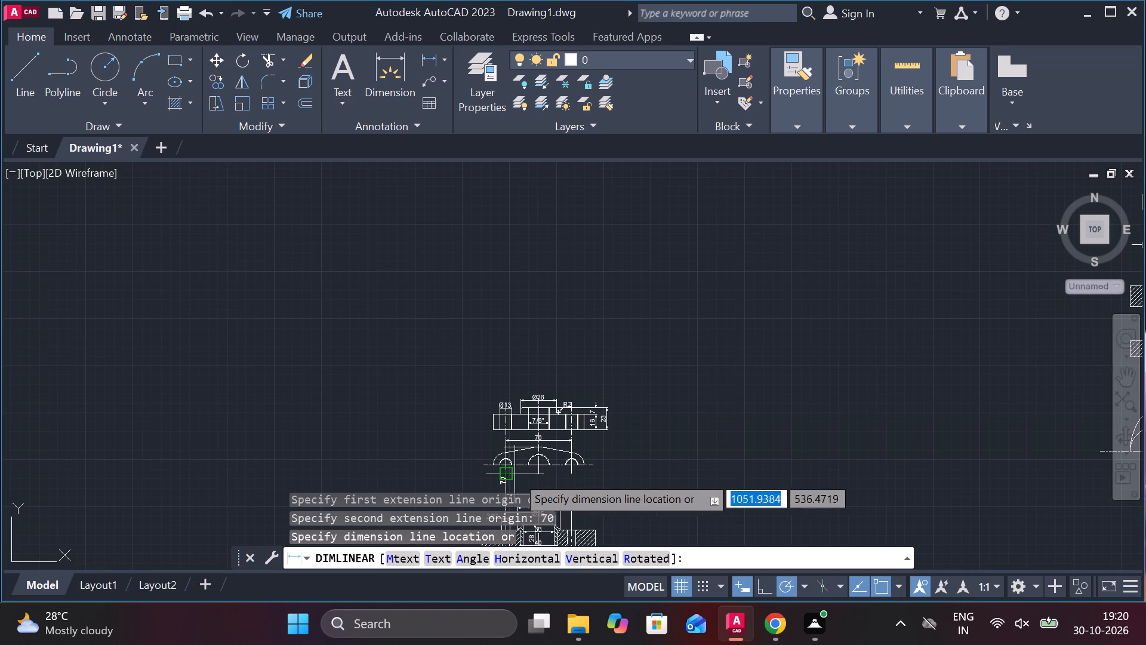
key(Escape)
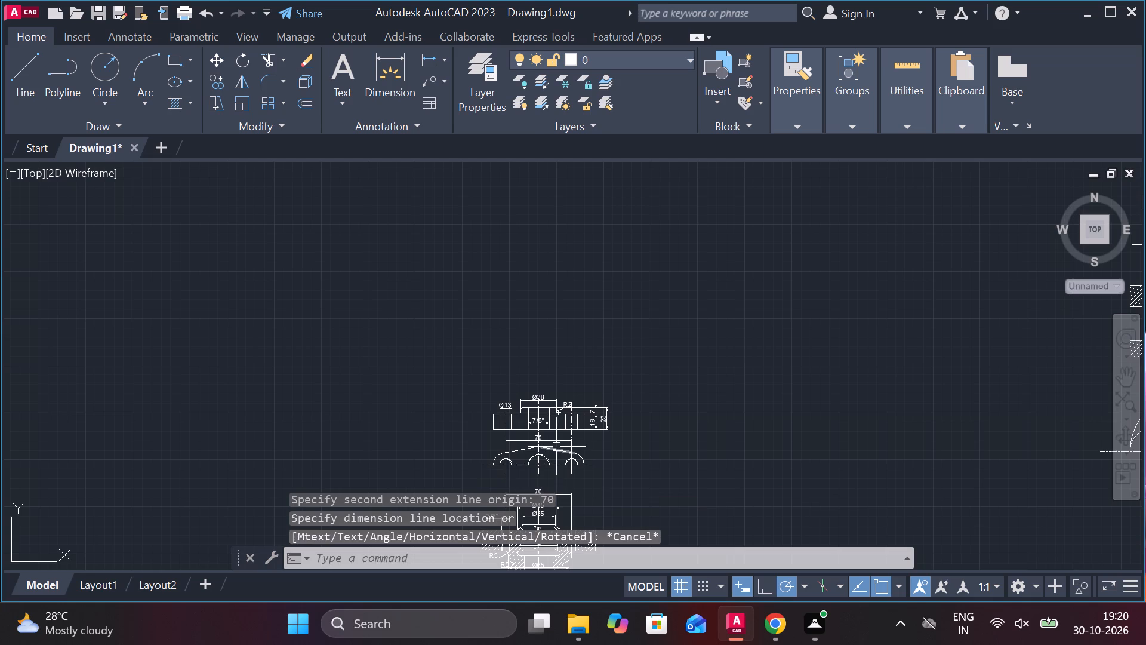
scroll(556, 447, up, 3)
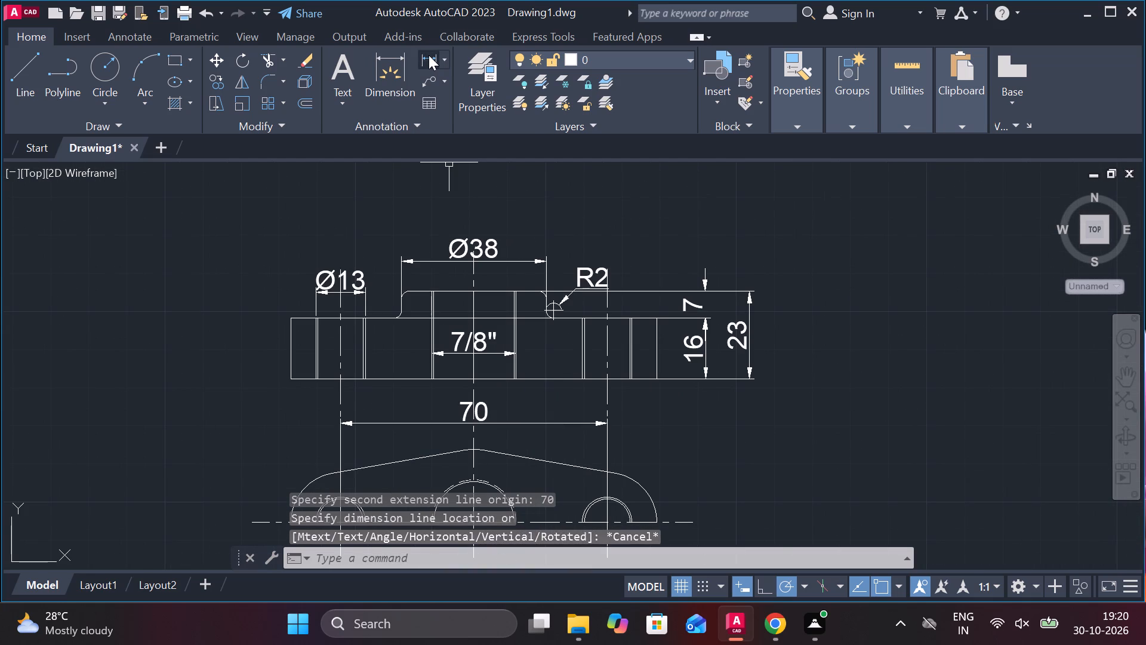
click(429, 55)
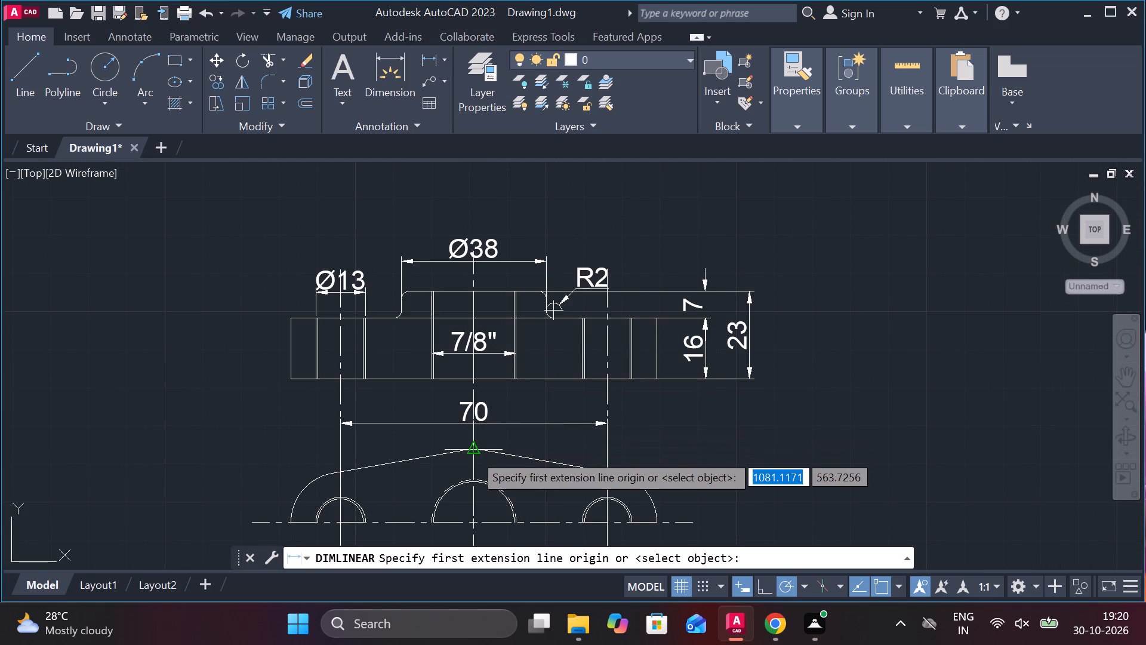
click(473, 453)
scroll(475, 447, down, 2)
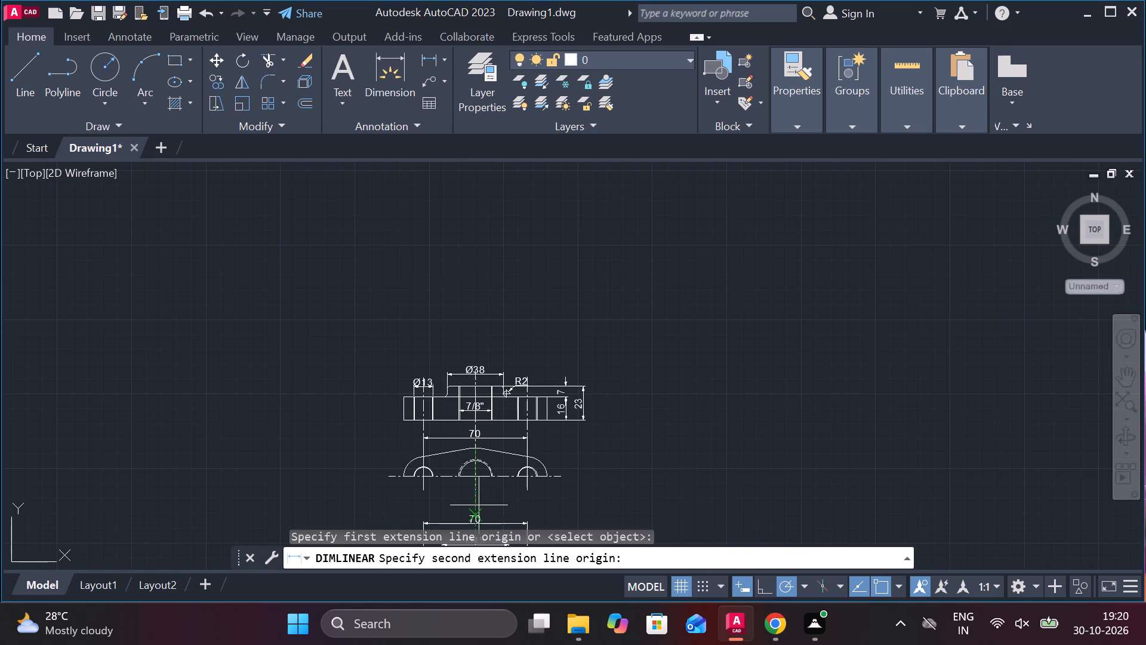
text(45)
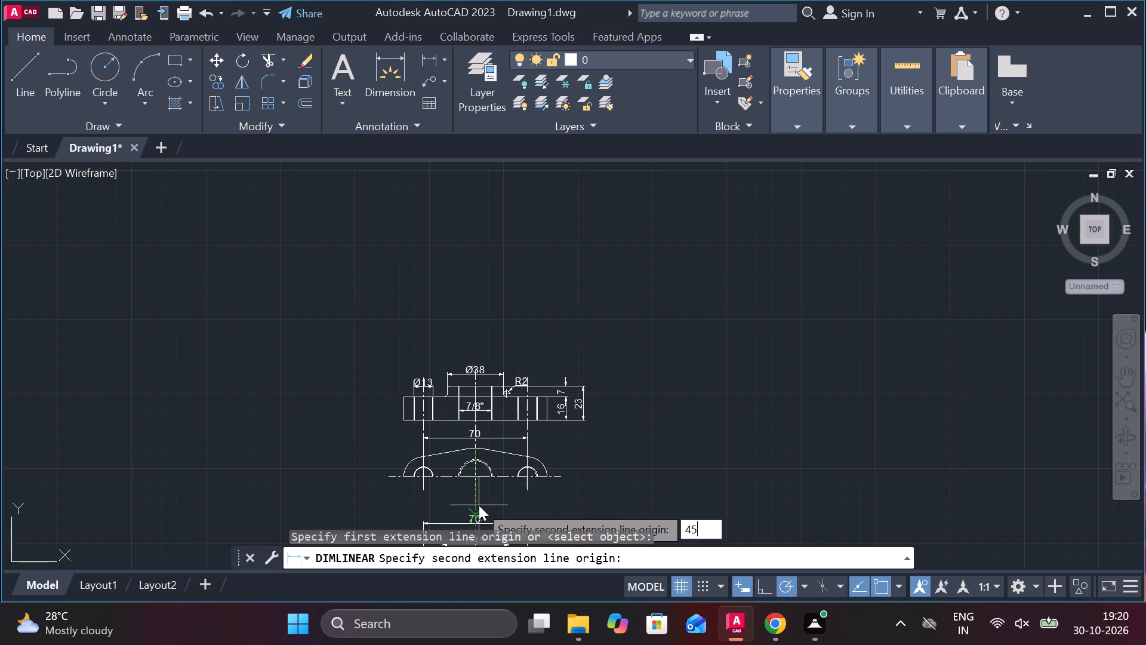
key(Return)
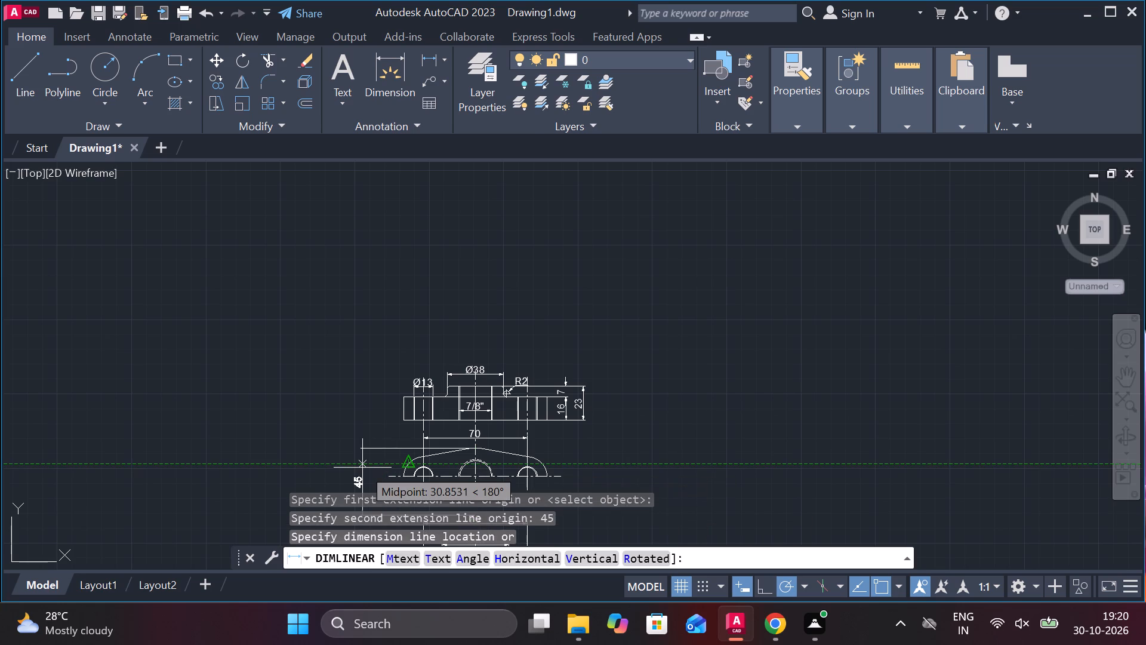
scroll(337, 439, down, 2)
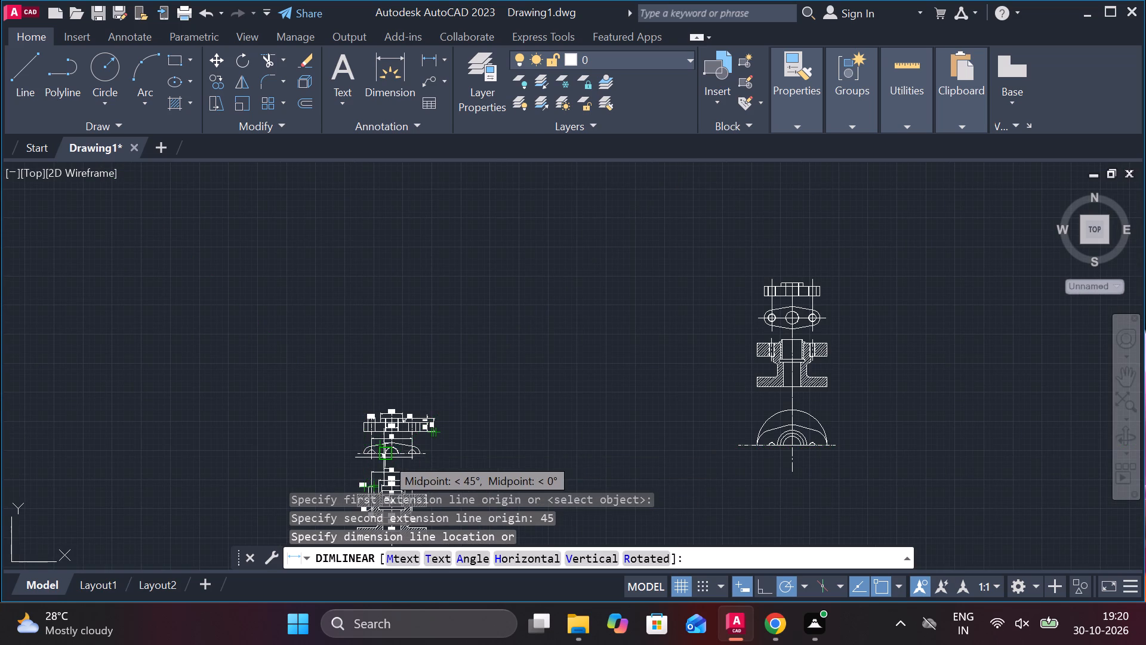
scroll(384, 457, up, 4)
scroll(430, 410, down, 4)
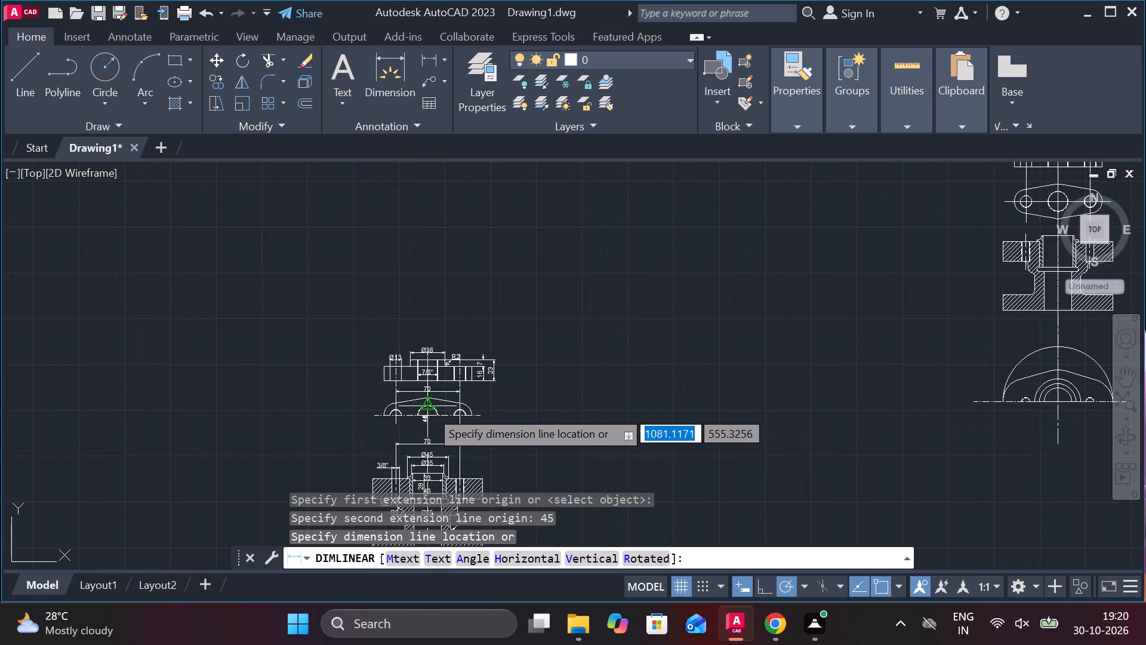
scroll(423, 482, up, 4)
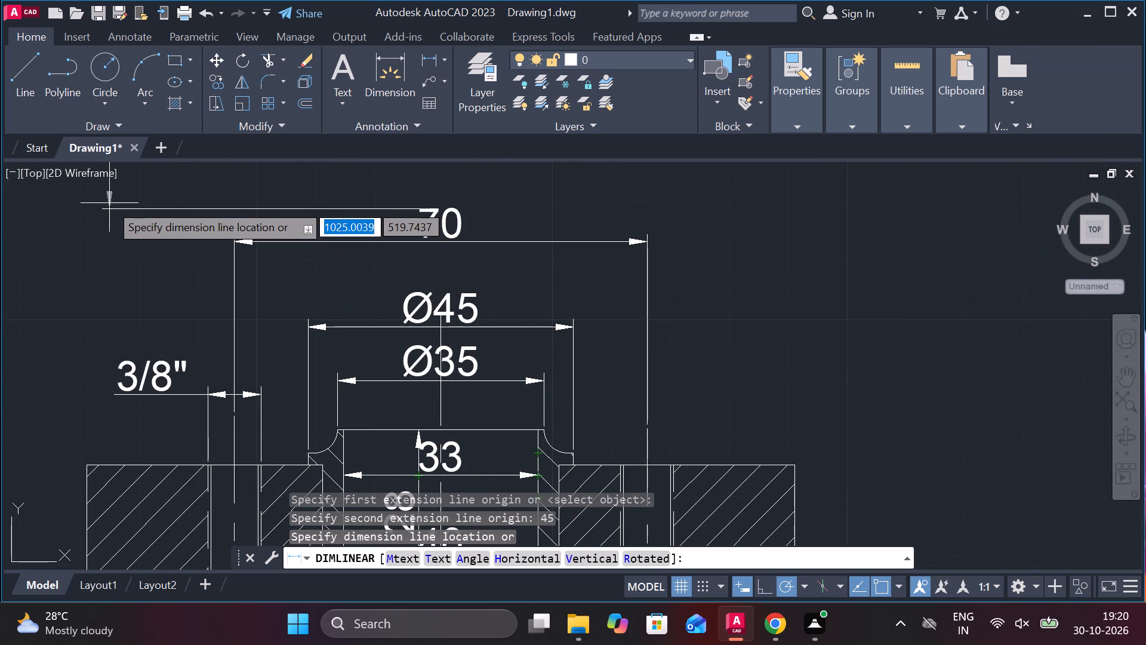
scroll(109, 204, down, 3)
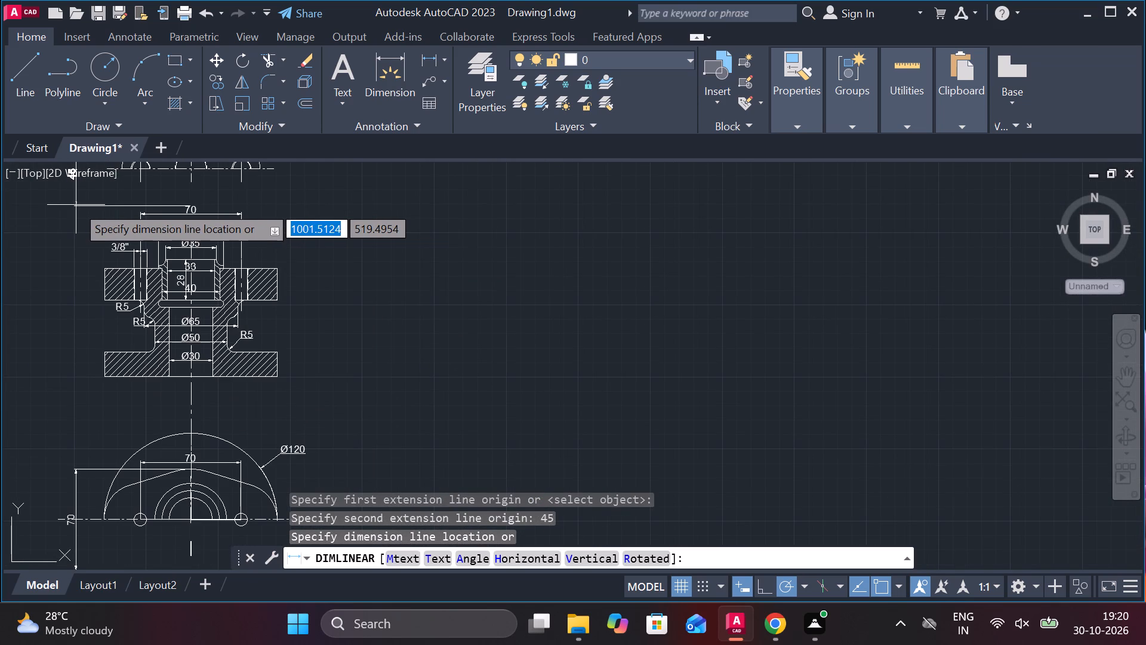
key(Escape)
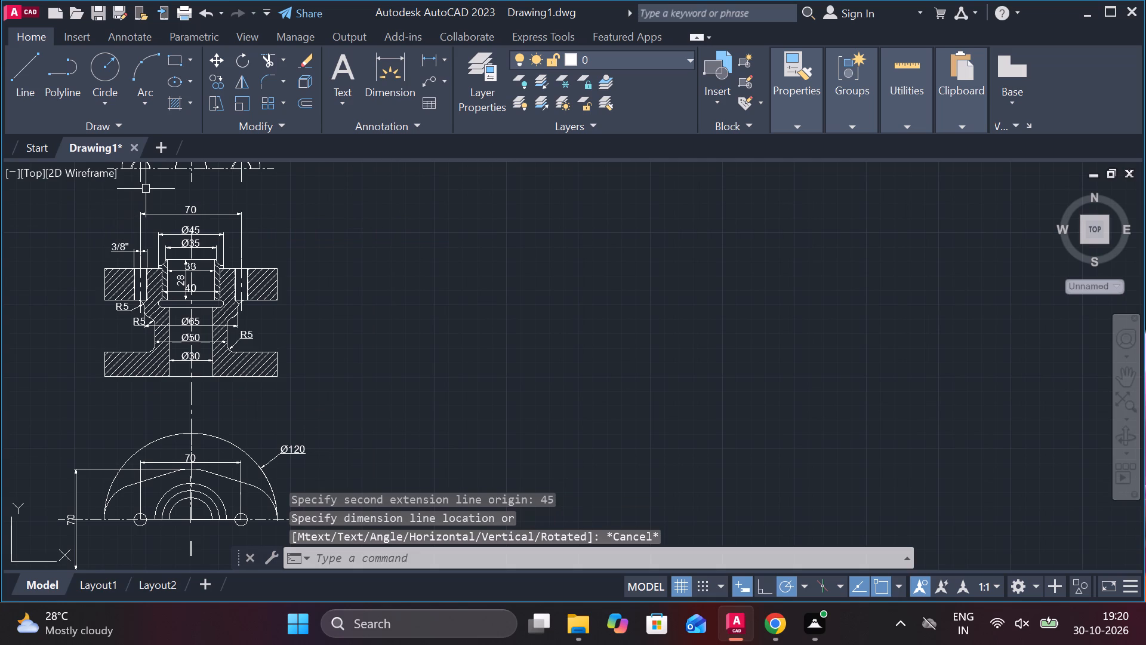
Add a vertical linear dimension of 45 from the half plan view's apex straight down, placed left of the view's outline.
scroll(148, 198, down, 2)
scroll(154, 166, up, 3)
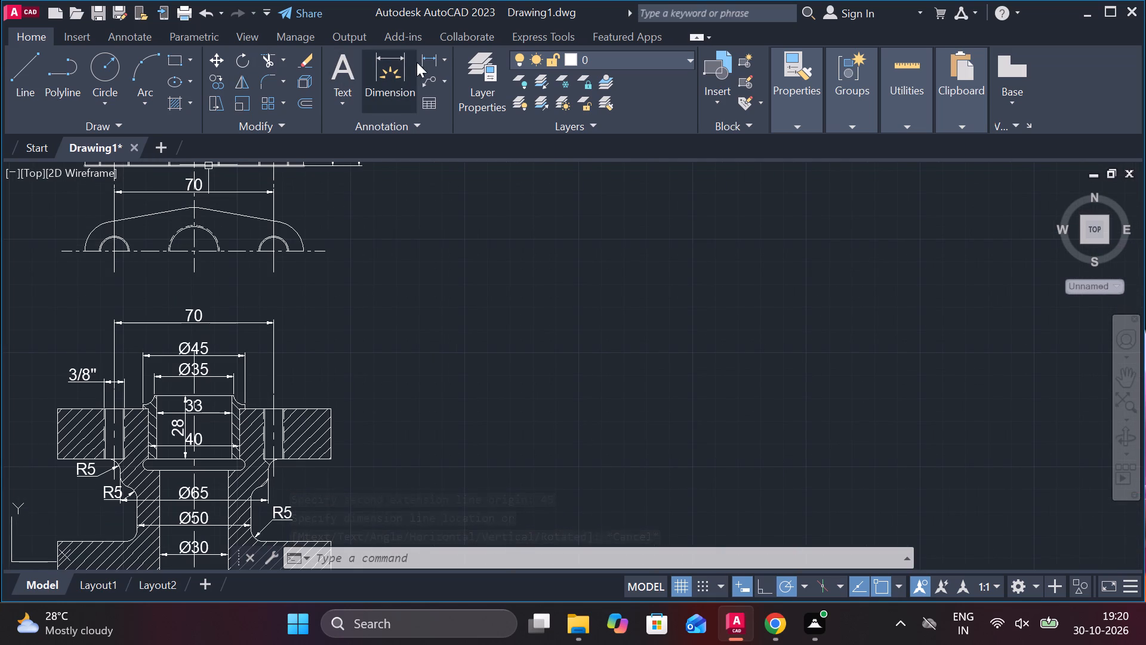
click(435, 57)
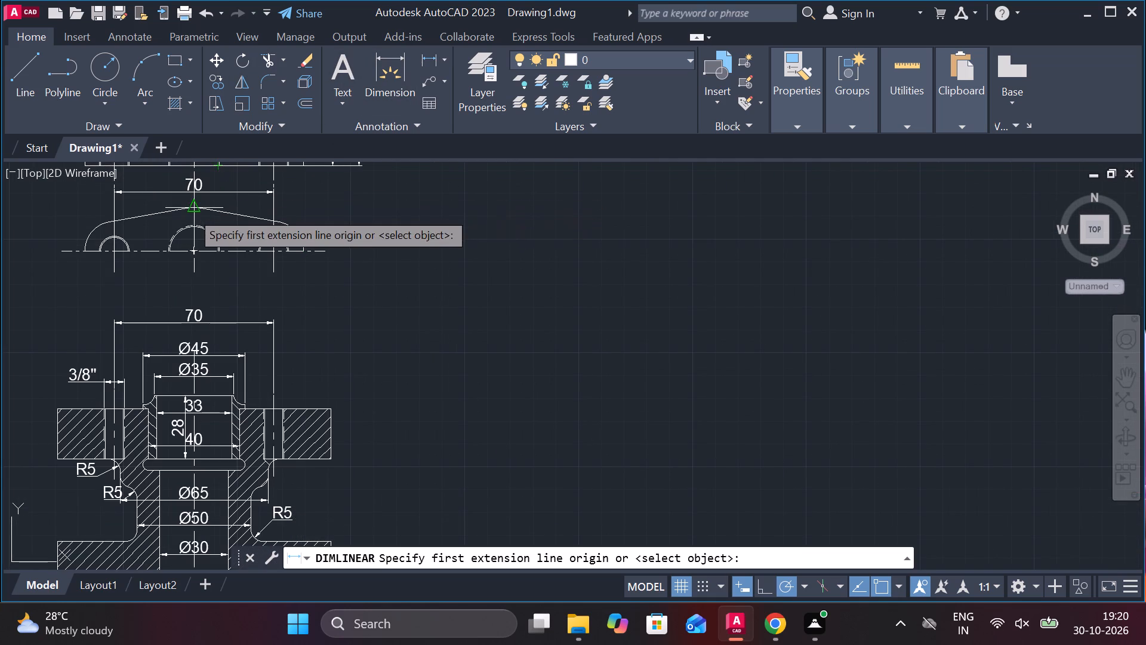
click(190, 211)
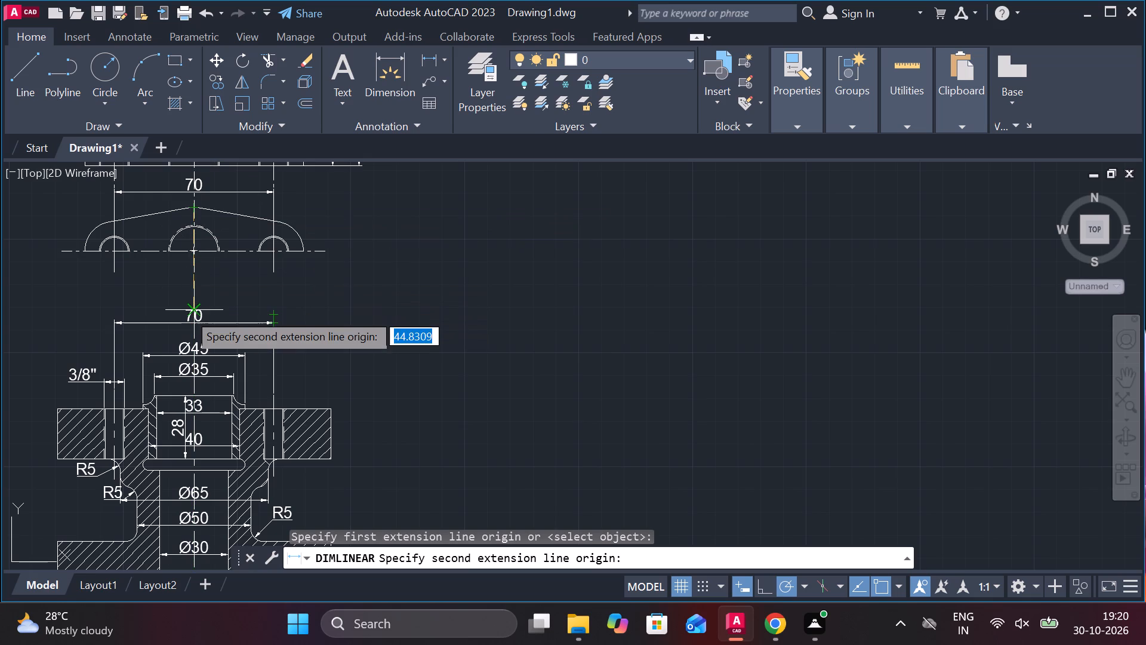
text(45)
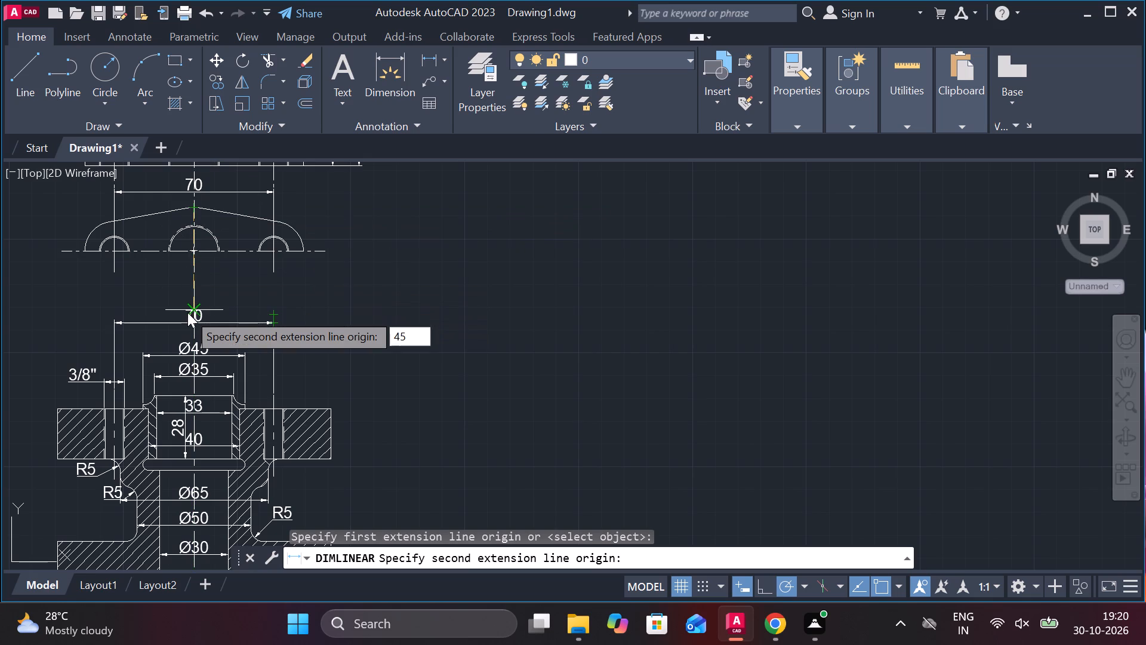
key(Return)
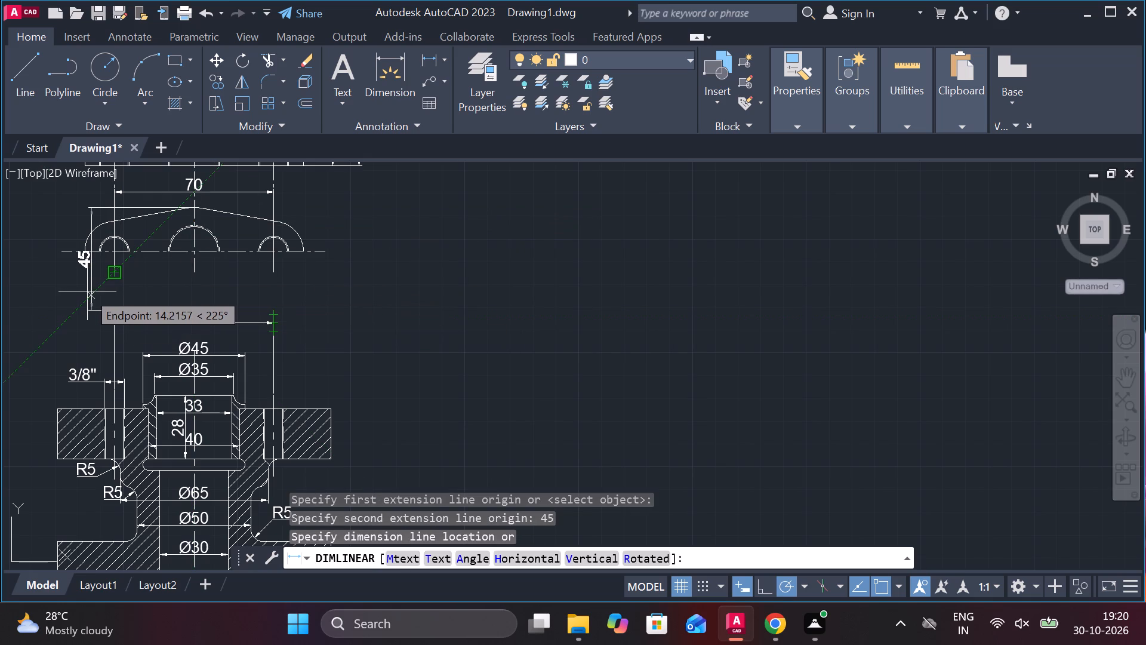
click(57, 281)
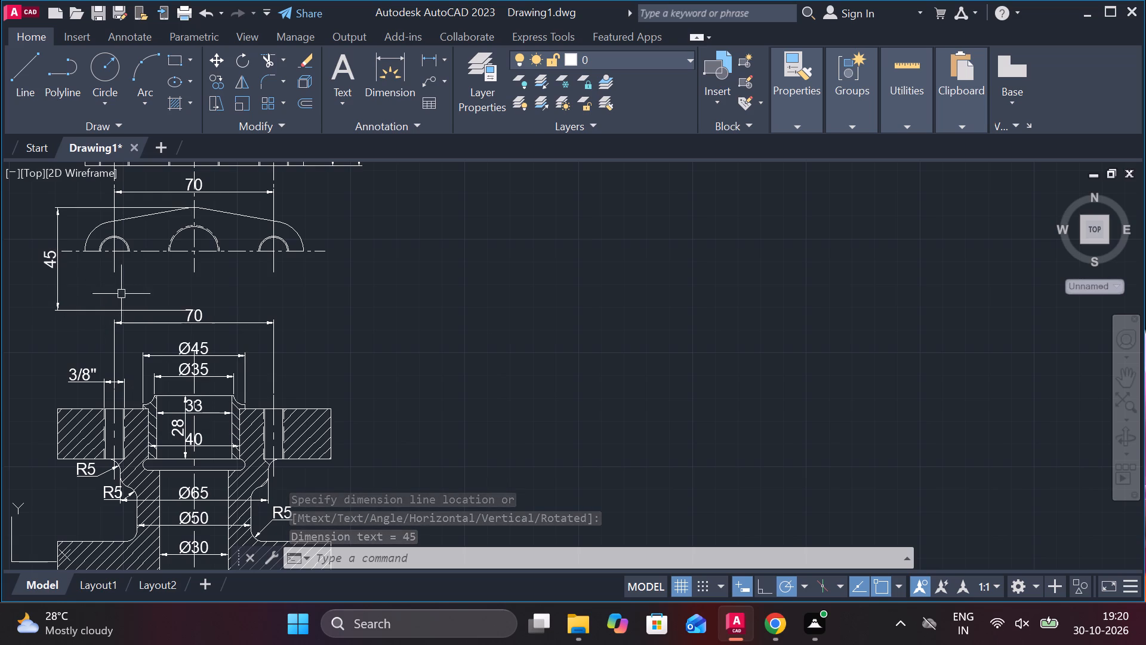
Move the 45 dimension line slightly farther out from the half plan view.
click(96, 312)
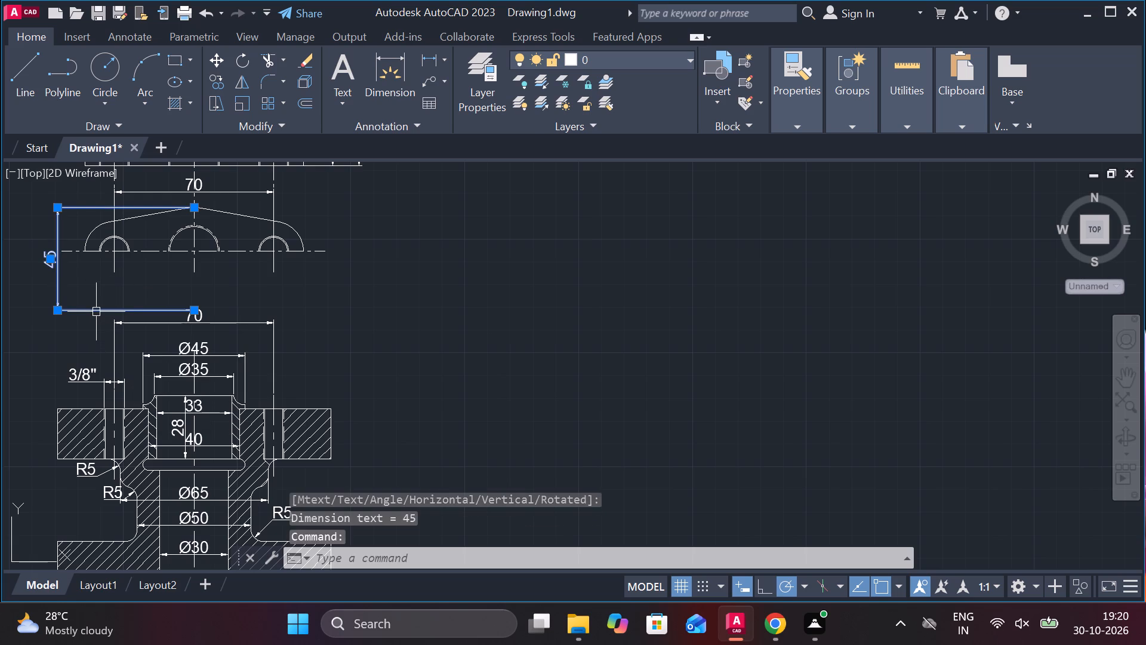
click(50, 260)
click(32, 259)
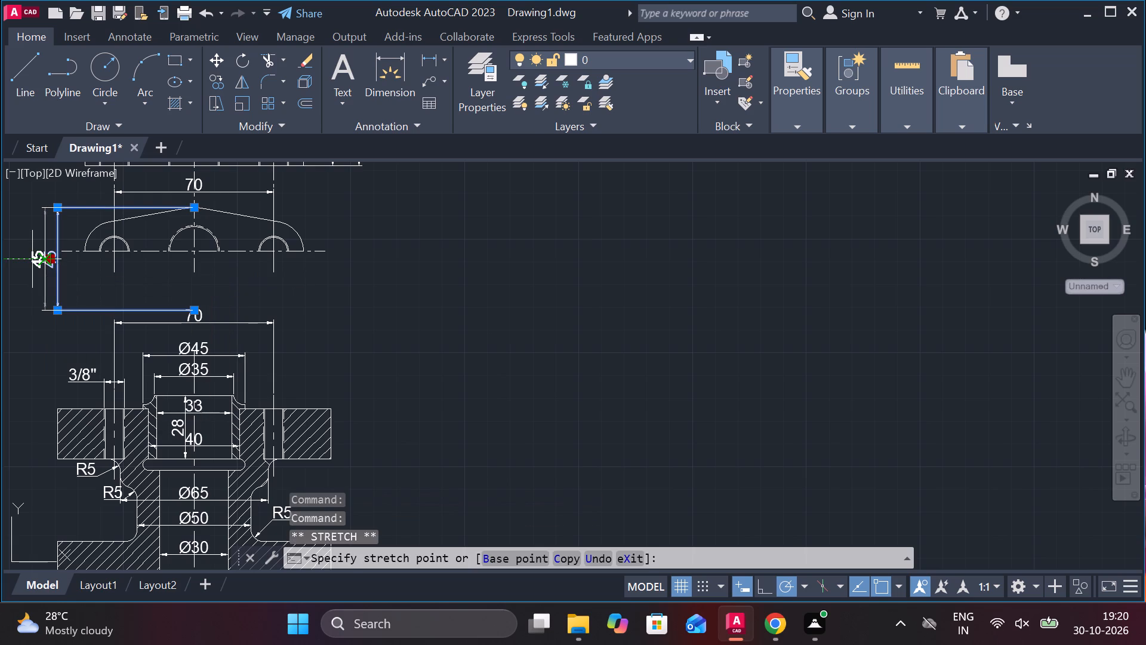
click(388, 275)
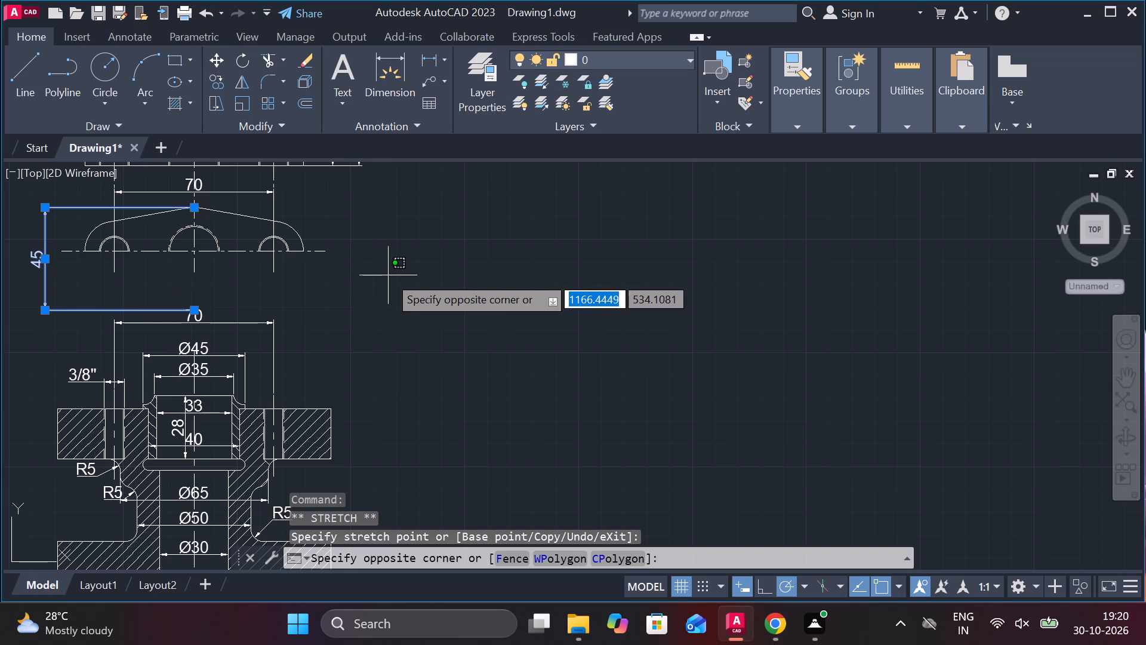
key(Escape)
key(Escape)
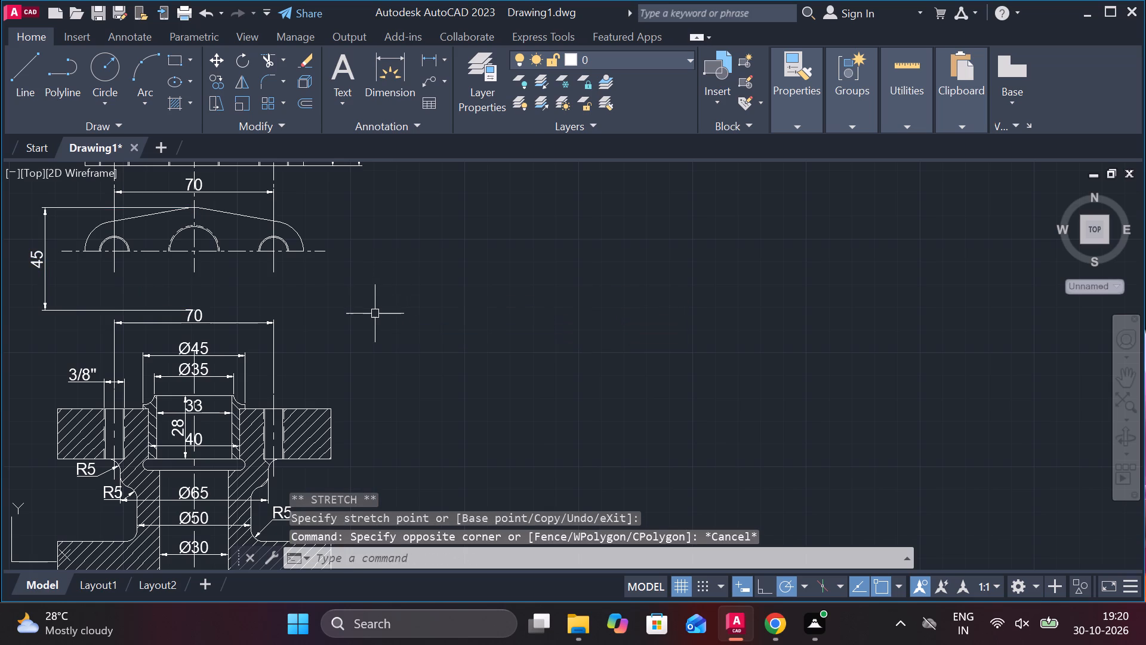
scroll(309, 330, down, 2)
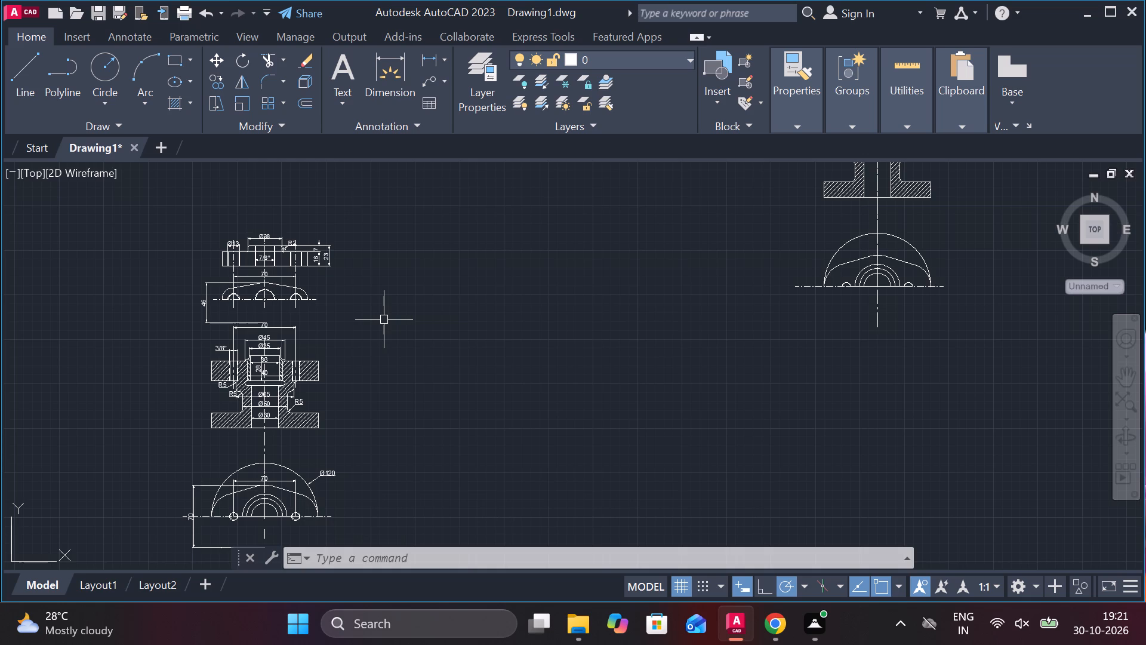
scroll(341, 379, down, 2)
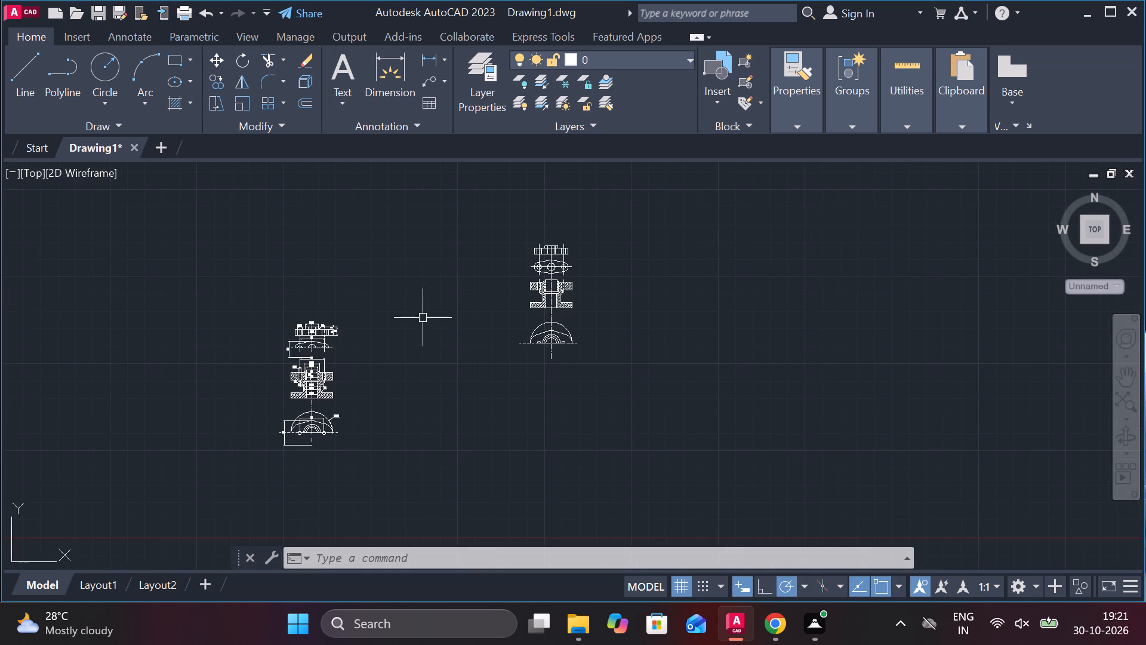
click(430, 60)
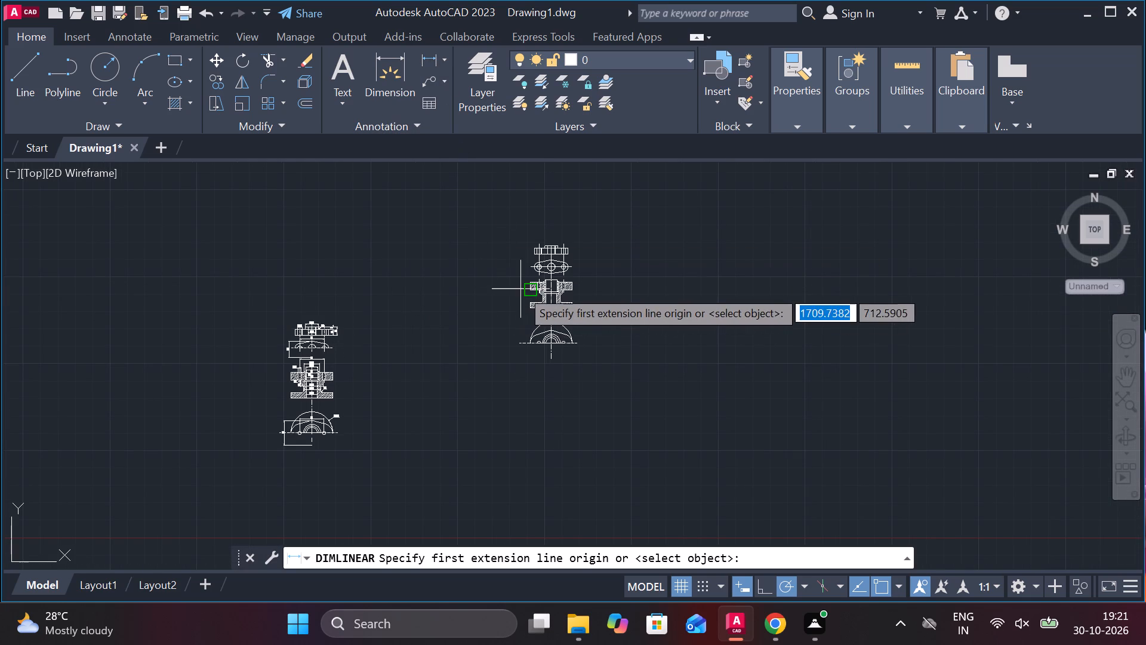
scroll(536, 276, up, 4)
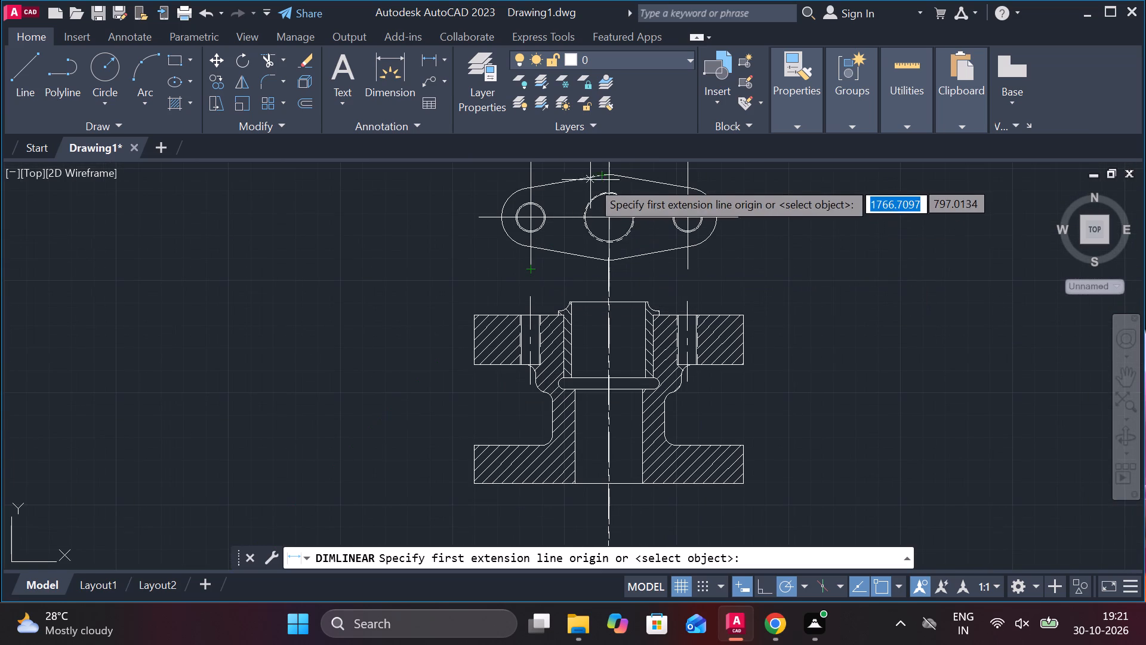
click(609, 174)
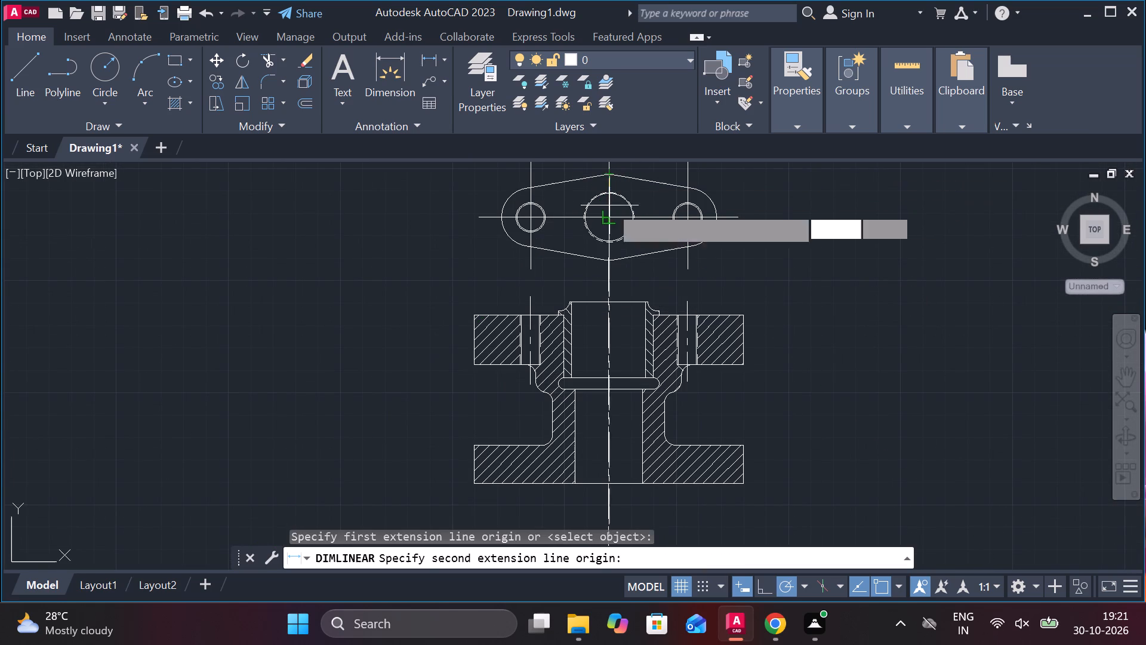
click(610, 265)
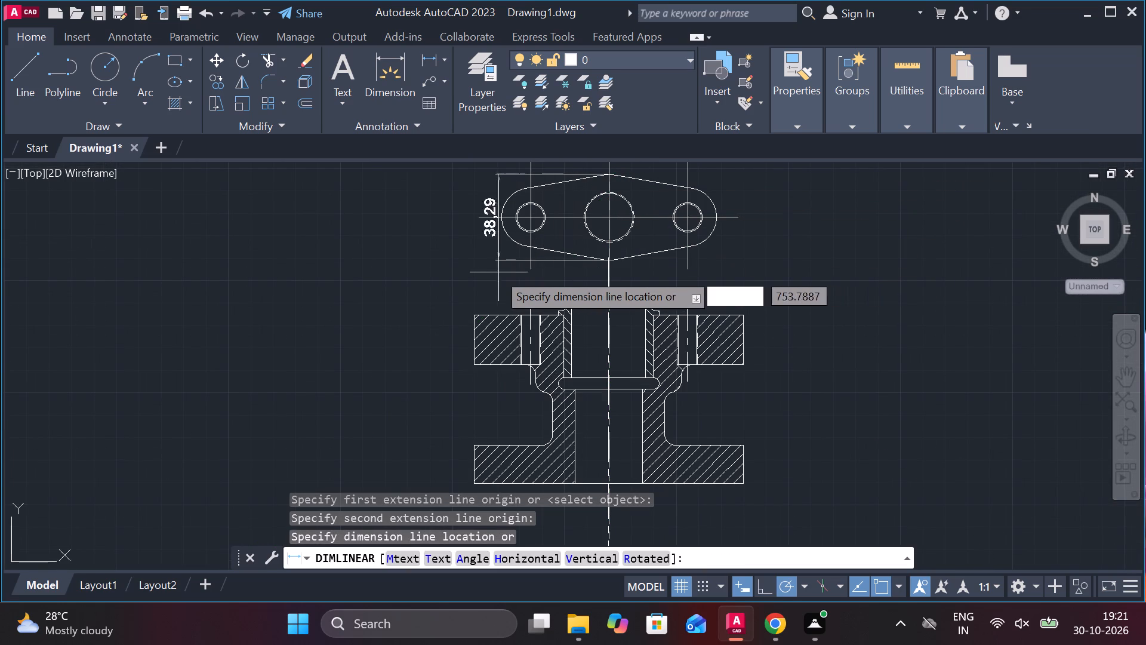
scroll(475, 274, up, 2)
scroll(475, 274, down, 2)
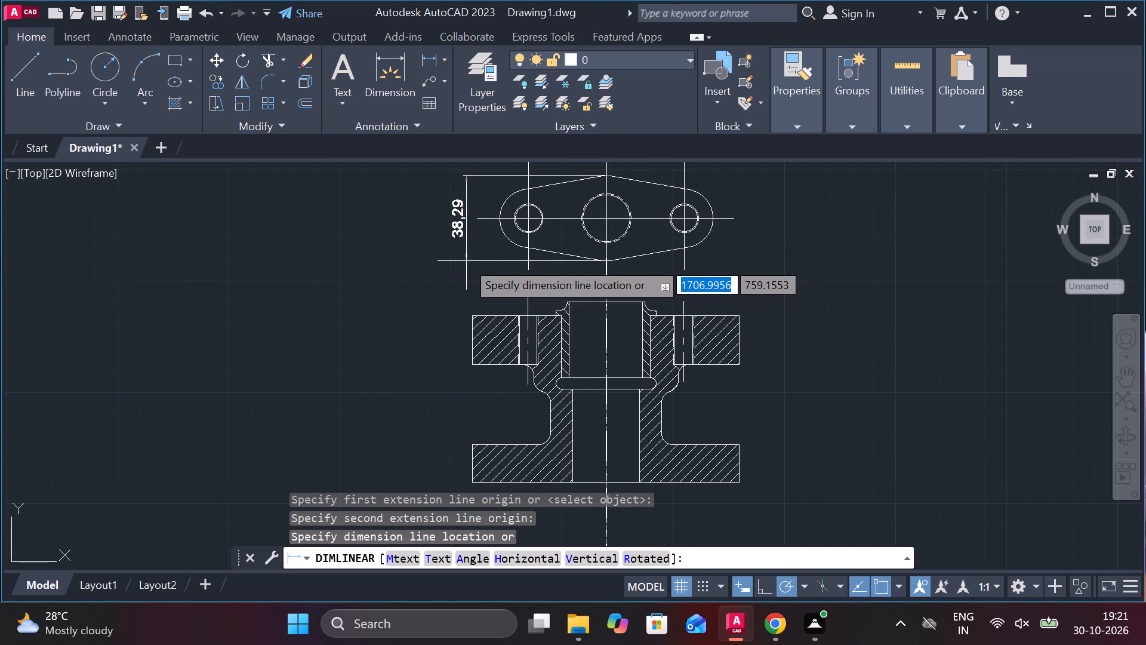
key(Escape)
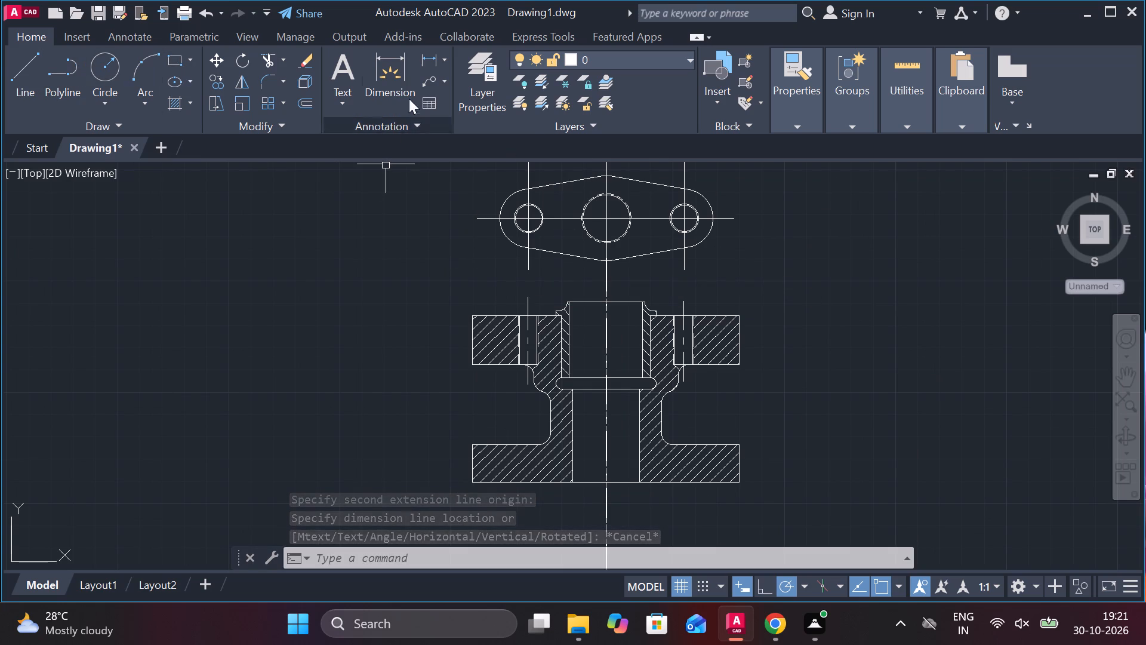
Trim away the part of the undimensioned copy's plan view below its horizontal centre line, including the lower halves of the circles.
click(264, 59)
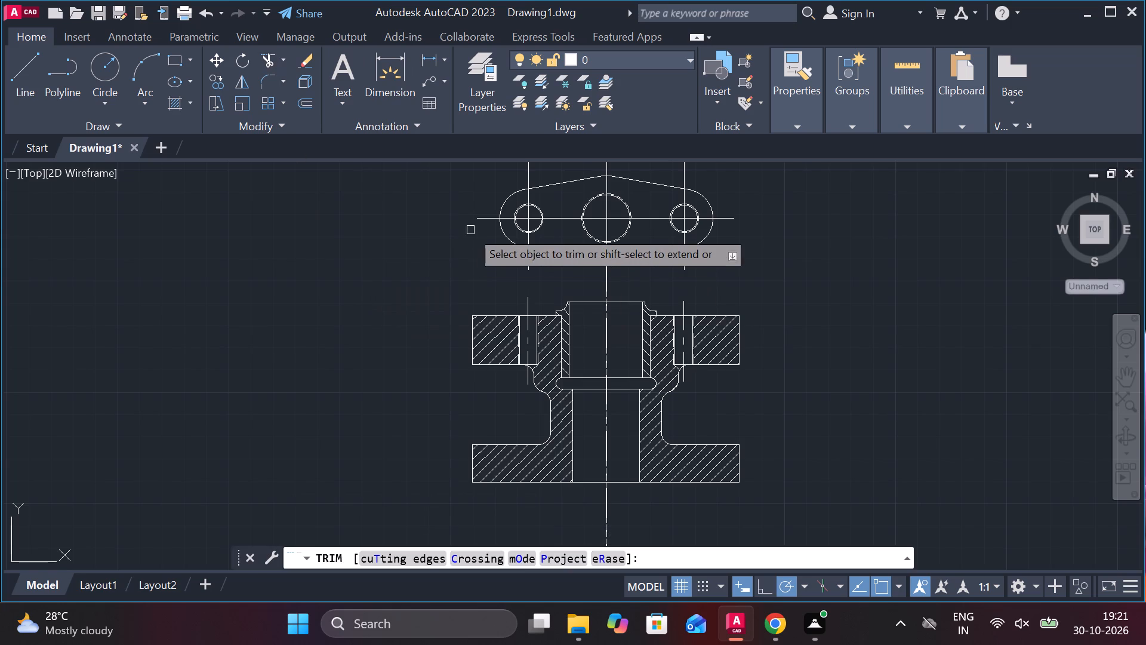
drag(483, 240, 613, 243)
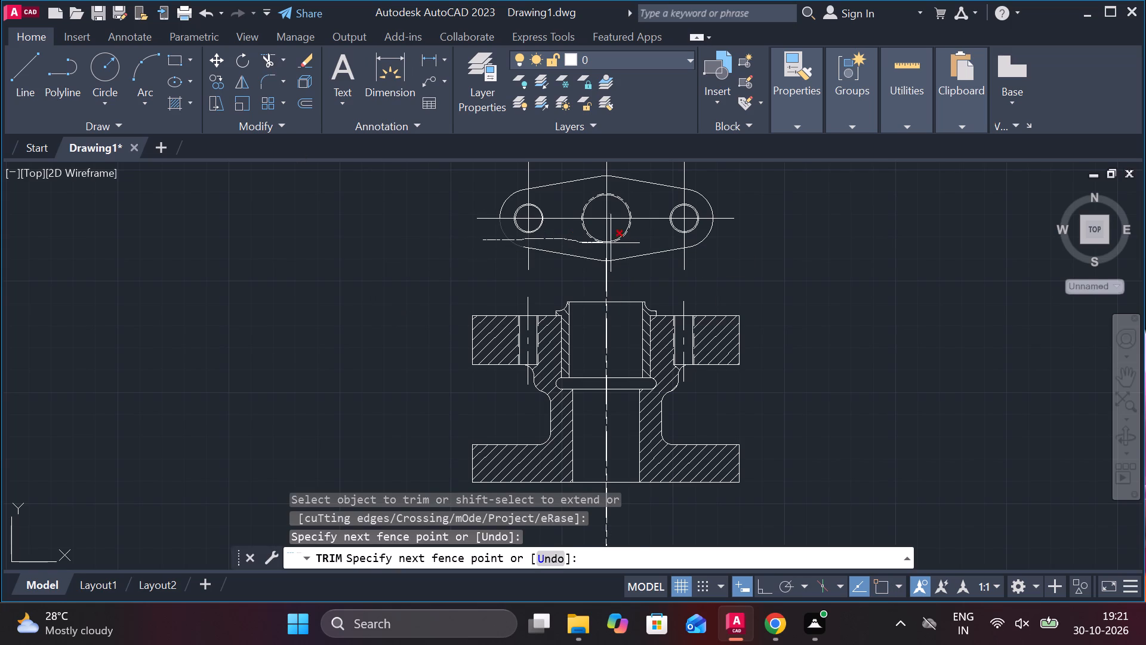
drag(613, 243, 697, 231)
drag(697, 231, 481, 226)
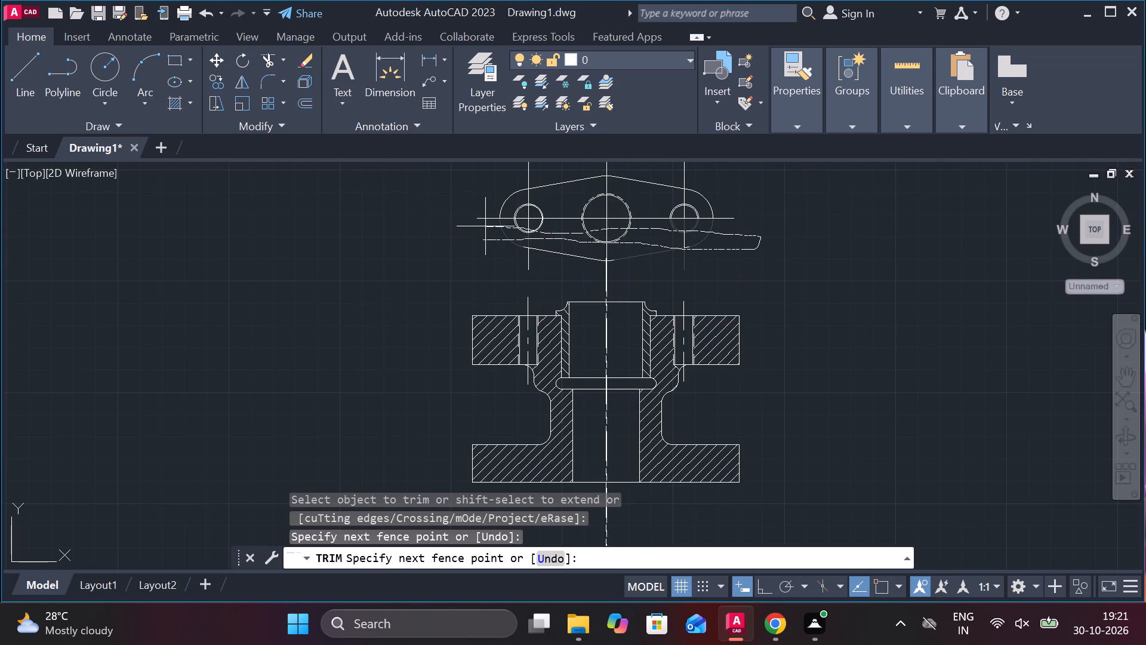
drag(481, 226, 472, 226)
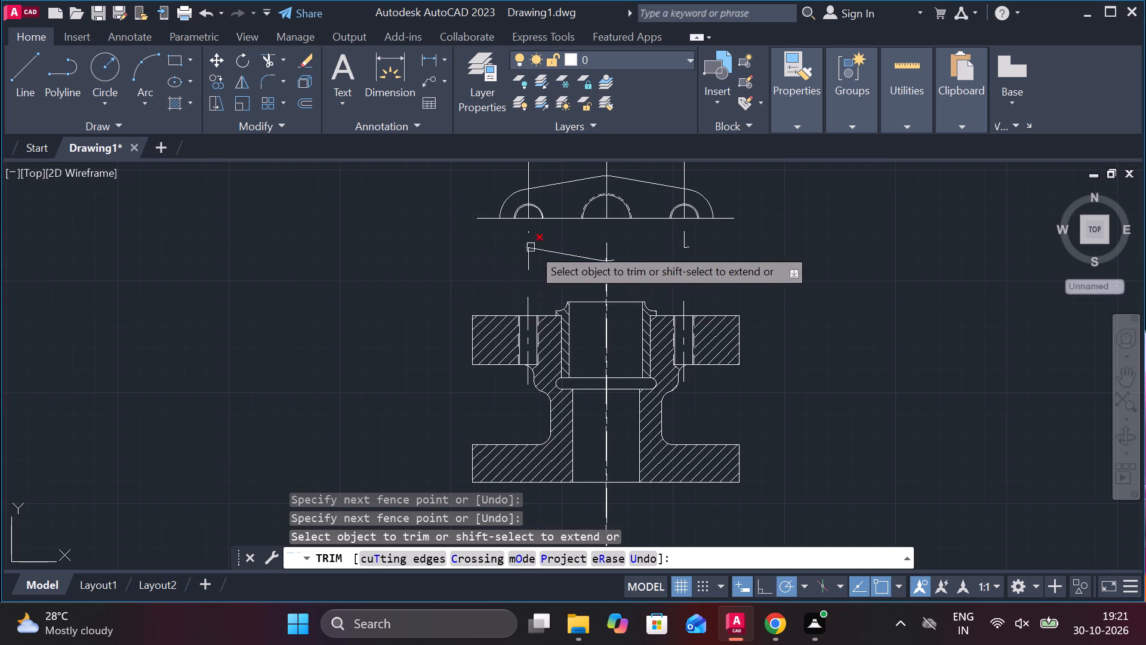
Remove the leftover line and arc fragments between the copy's half plan view and the sectional view below it.
click(553, 247)
drag(556, 254, 557, 259)
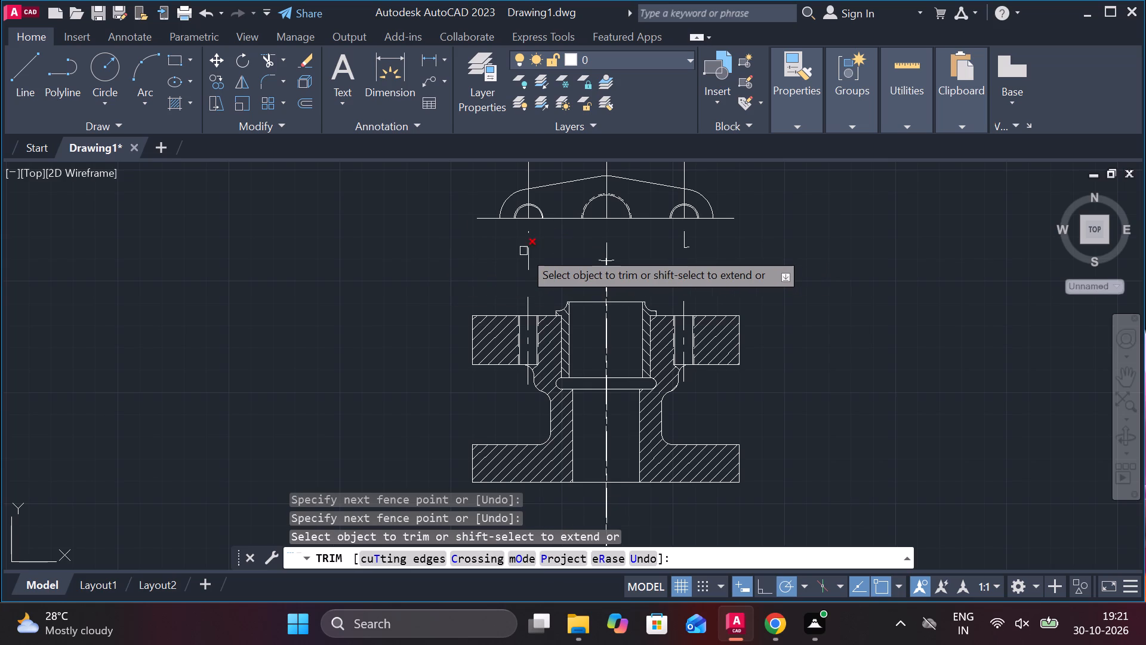
click(526, 247)
click(525, 235)
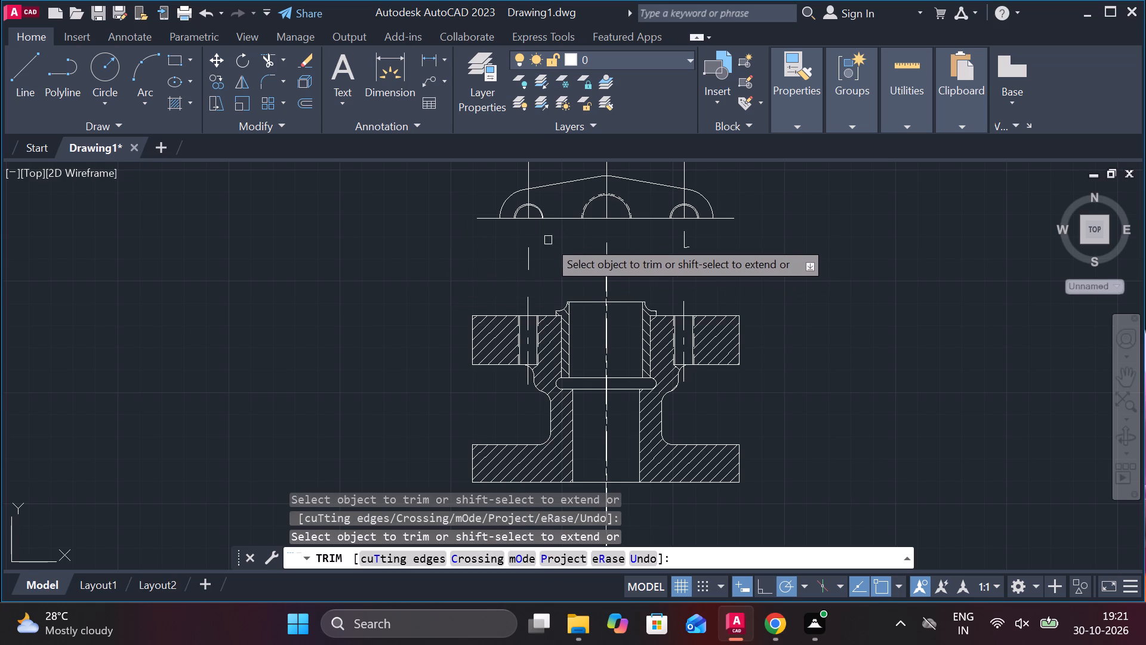
click(602, 260)
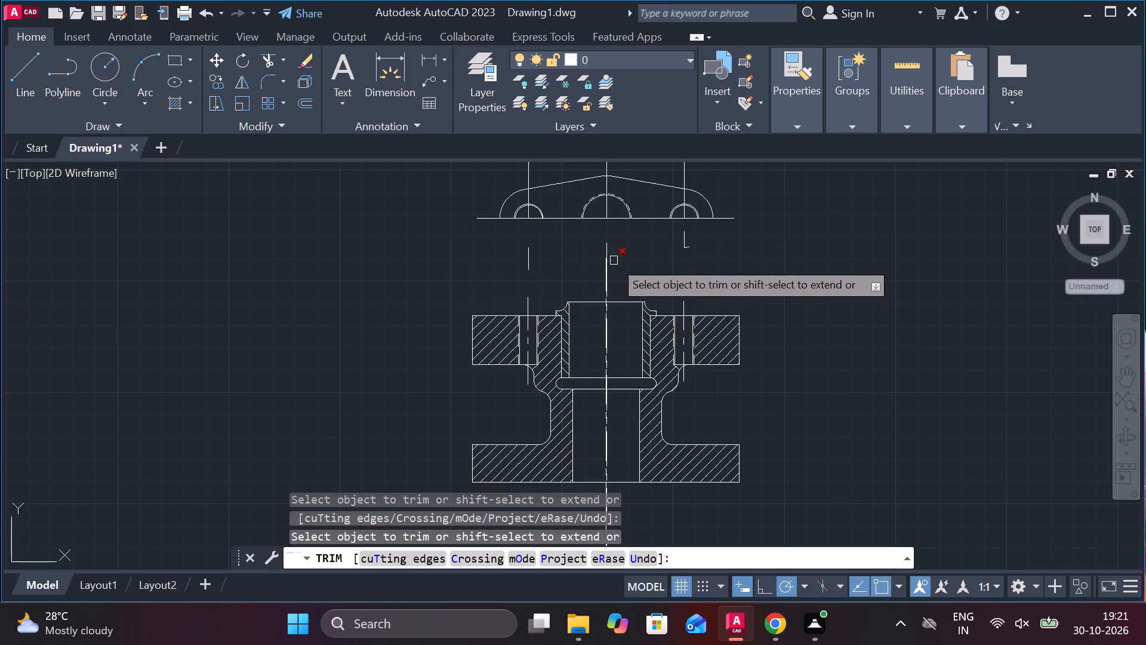
click(612, 260)
click(694, 247)
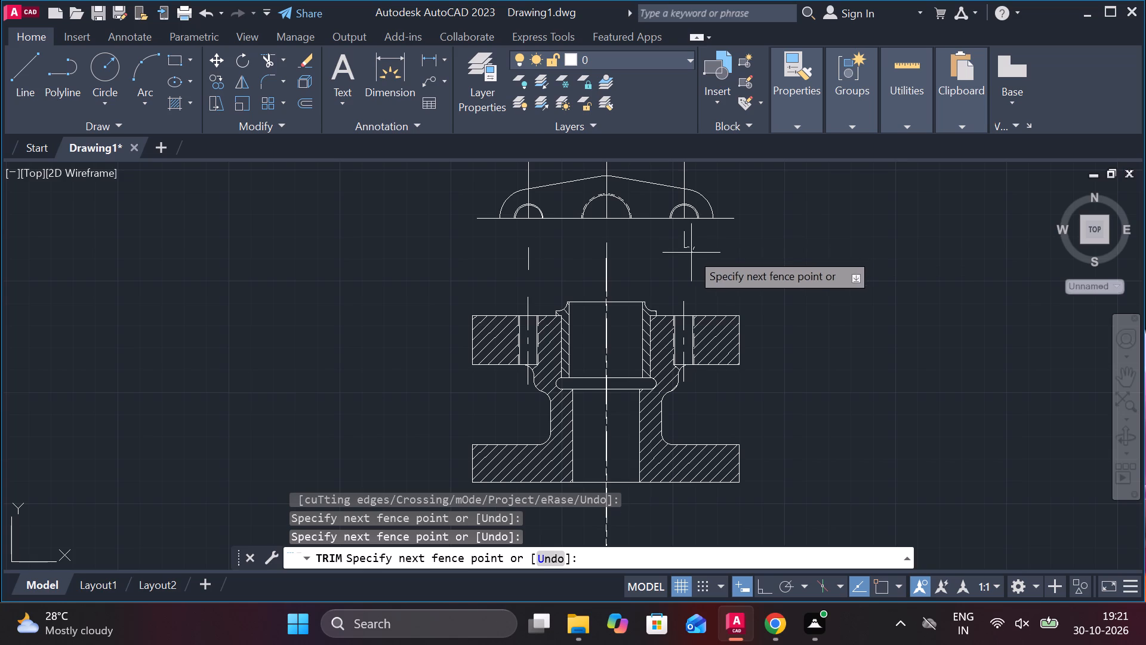
click(686, 249)
drag(679, 240, 692, 241)
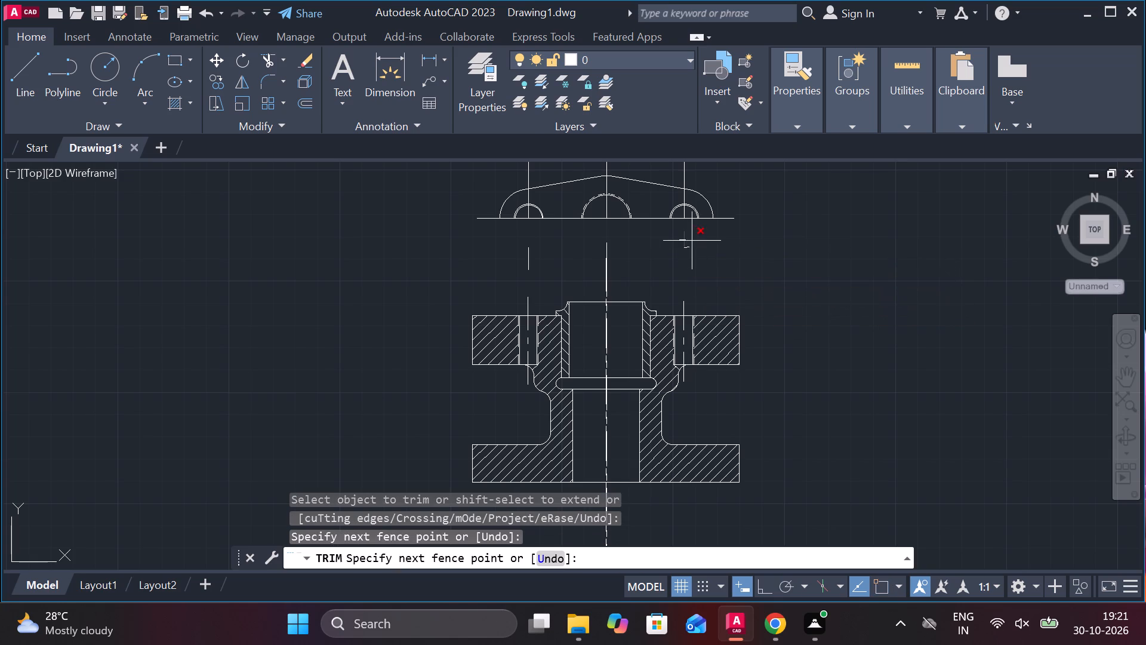
drag(692, 241, 694, 241)
click(691, 245)
click(687, 245)
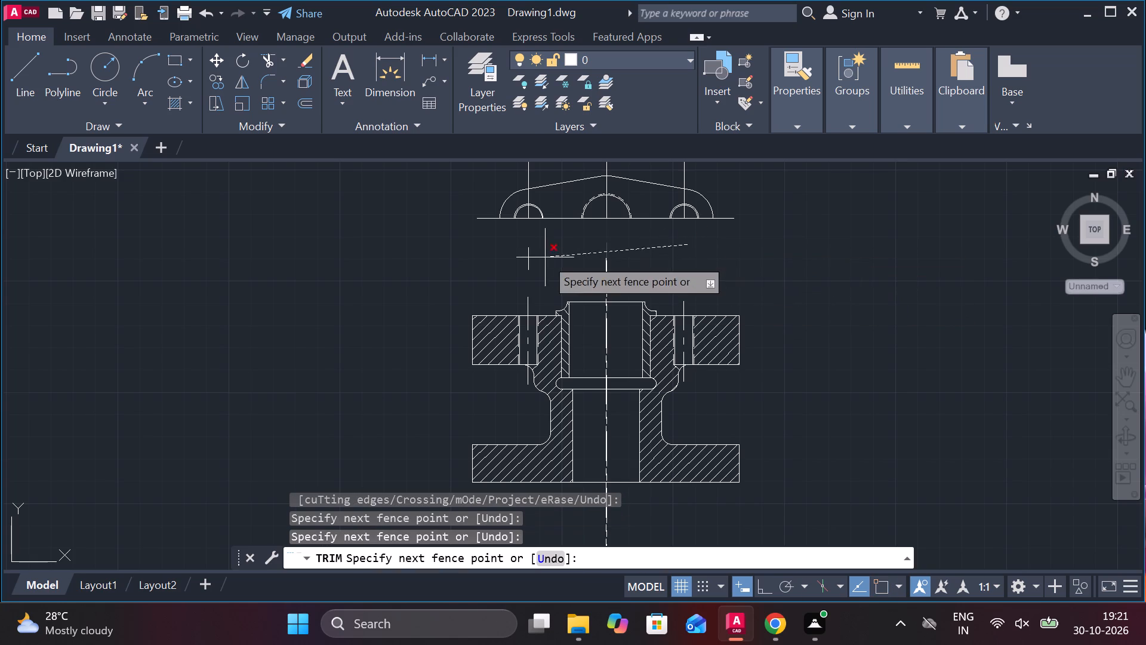
click(511, 256)
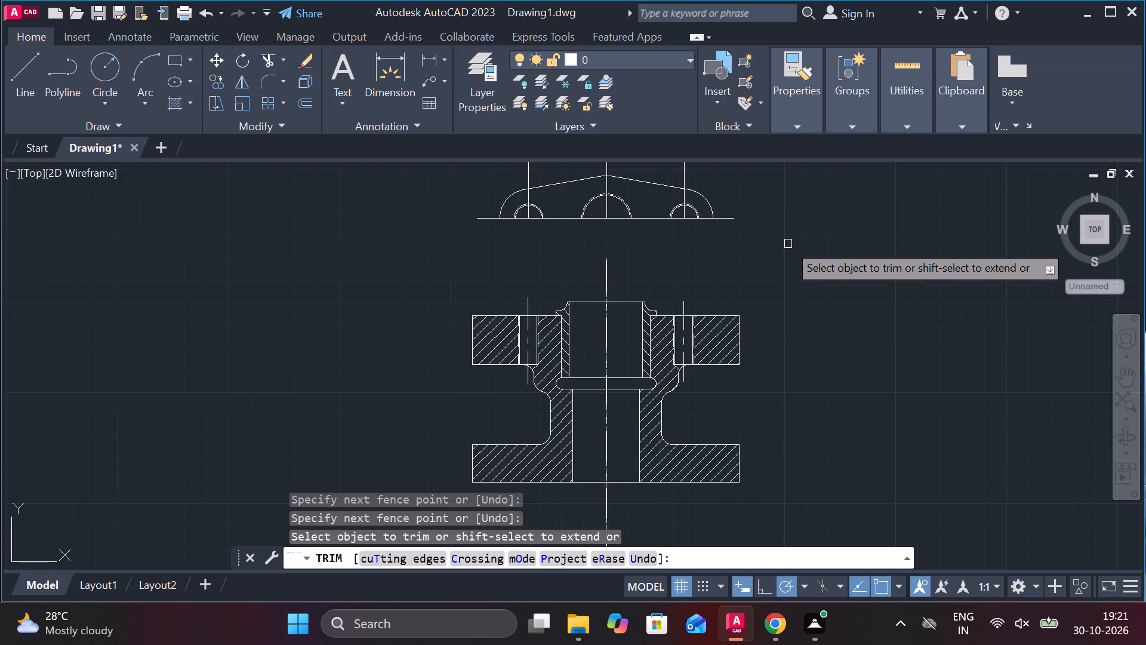
key(Escape)
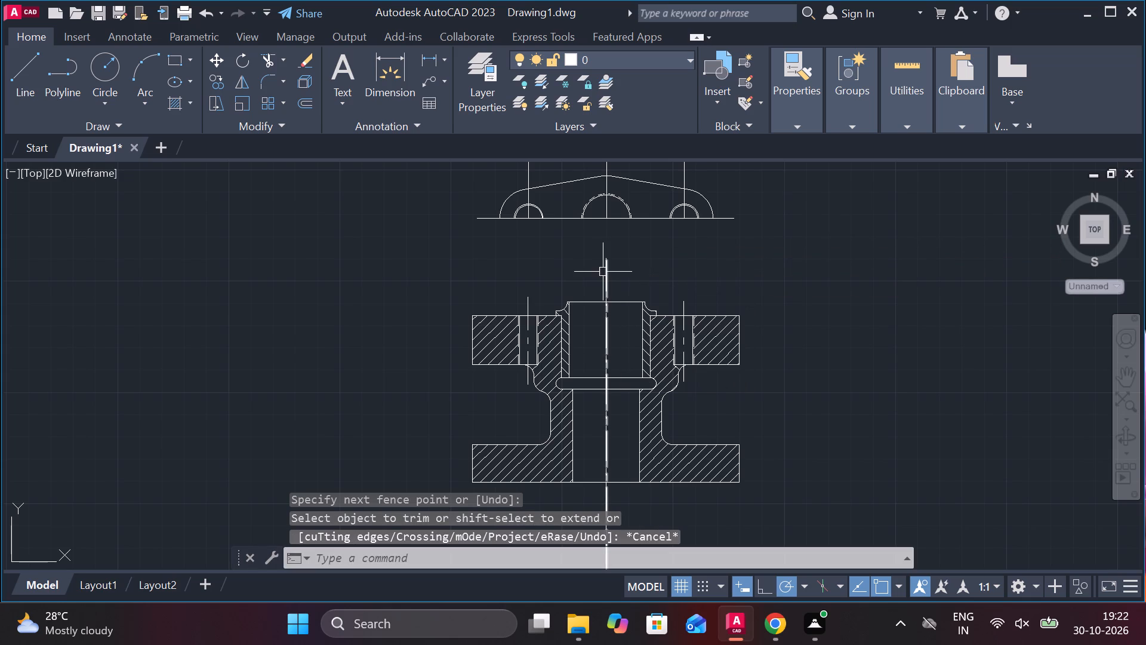
Erase the solid vertical line overlapping the dashed centre line of the copy's sectional view.
click(607, 273)
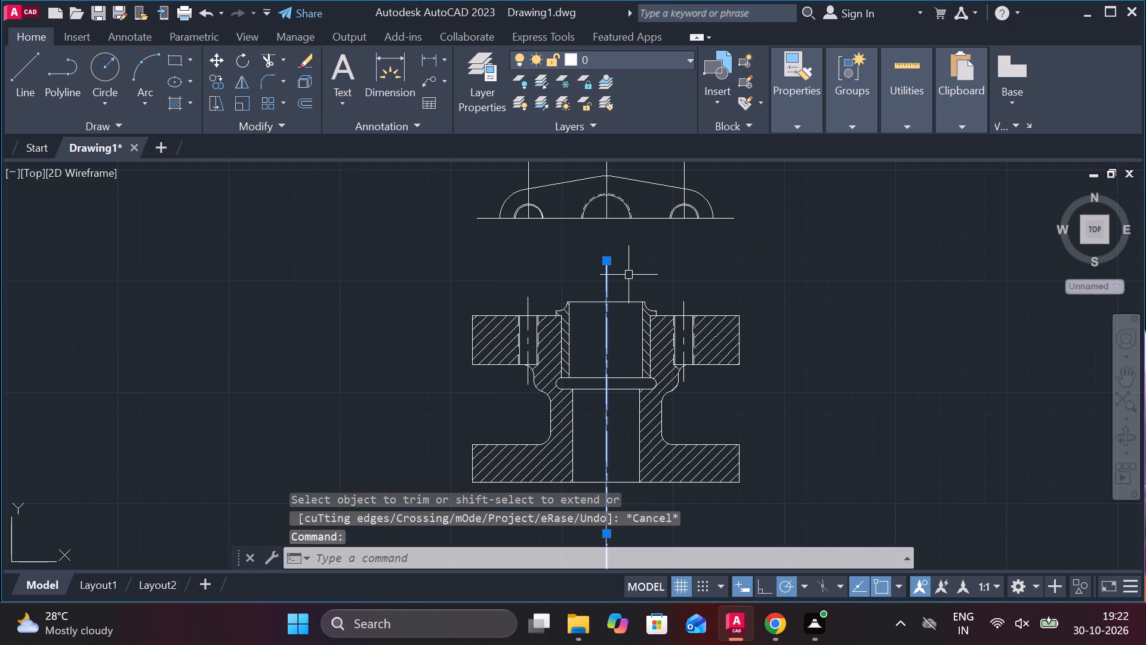
scroll(634, 273, down, 1)
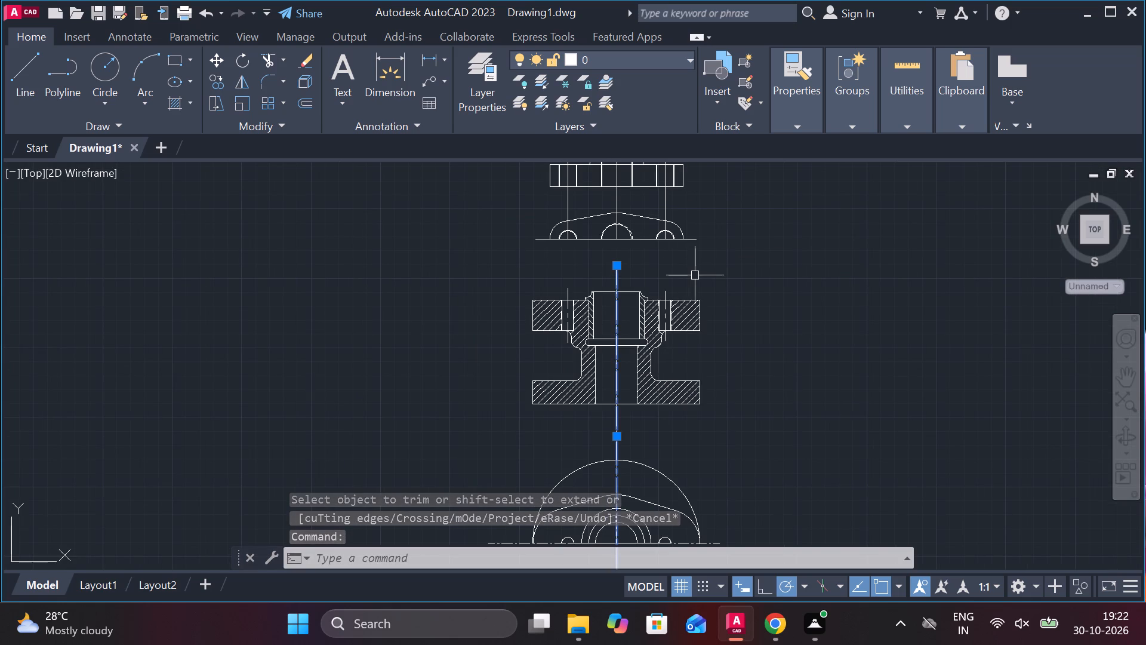
key(Delete)
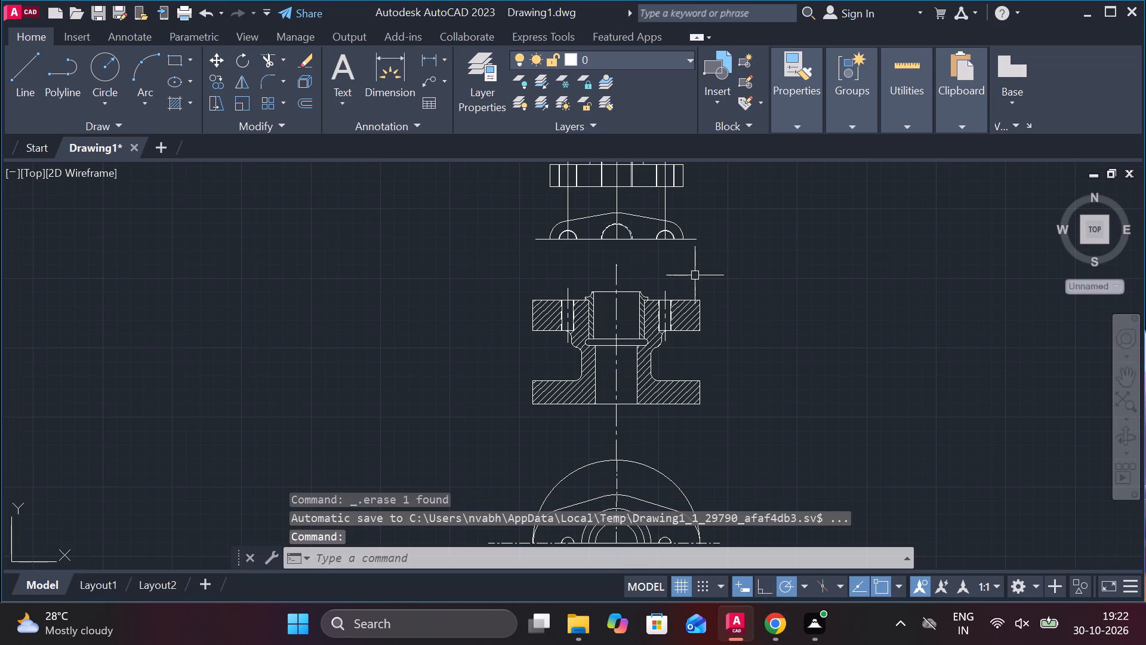
Draw a closed rectangle 33 wide and 9 high with lines, in the empty space beside the dimensioned views.
scroll(695, 275, up, 1)
scroll(695, 275, down, 2)
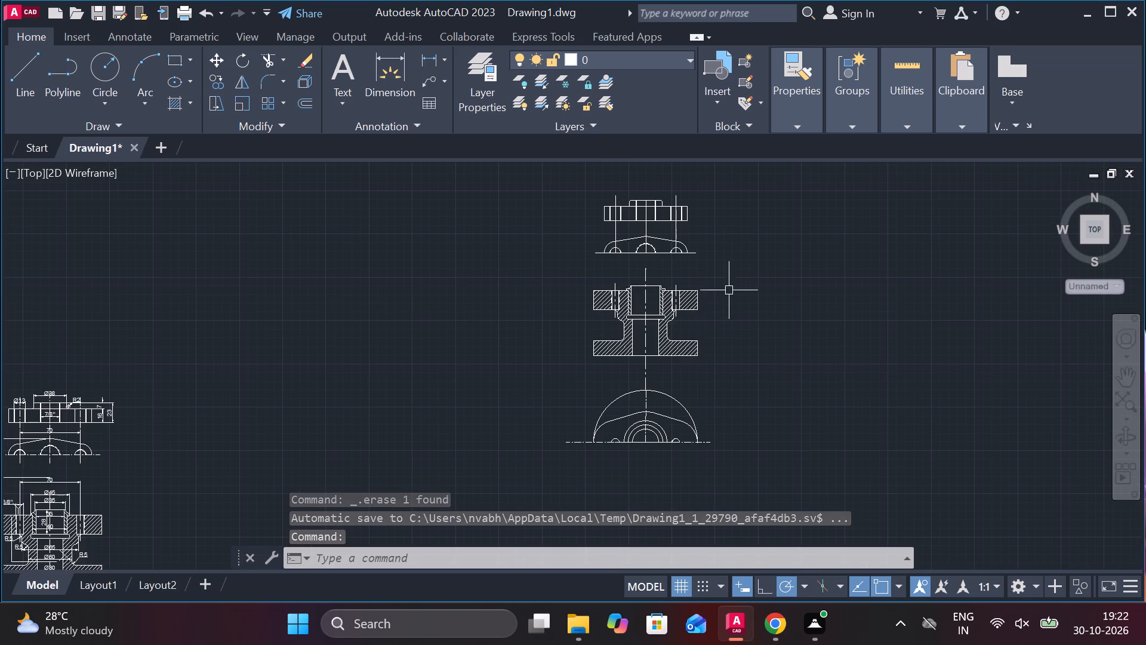
scroll(241, 350, down, 1)
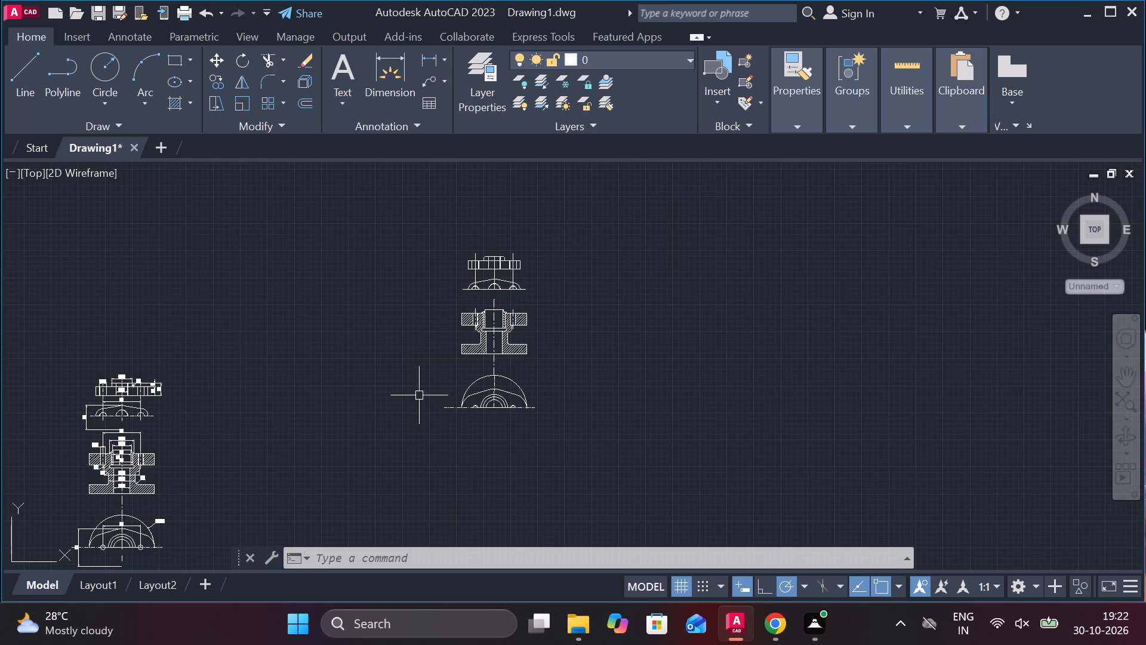
scroll(352, 398, down, 1)
scroll(292, 477, up, 3)
scroll(292, 477, down, 3)
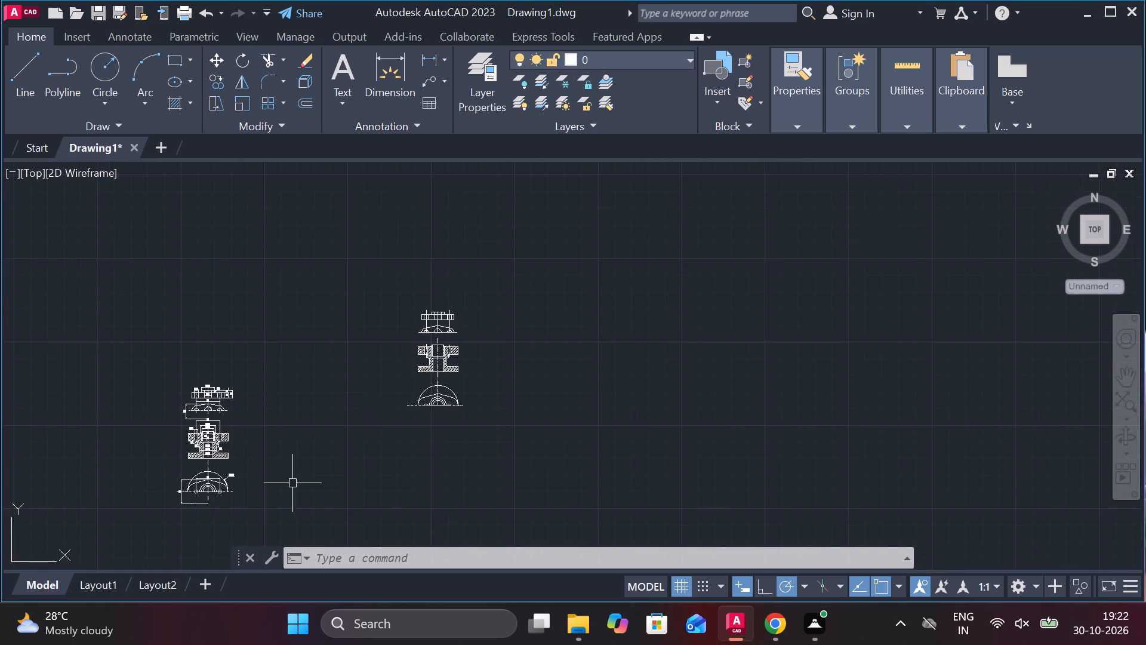
scroll(119, 474, up, 2)
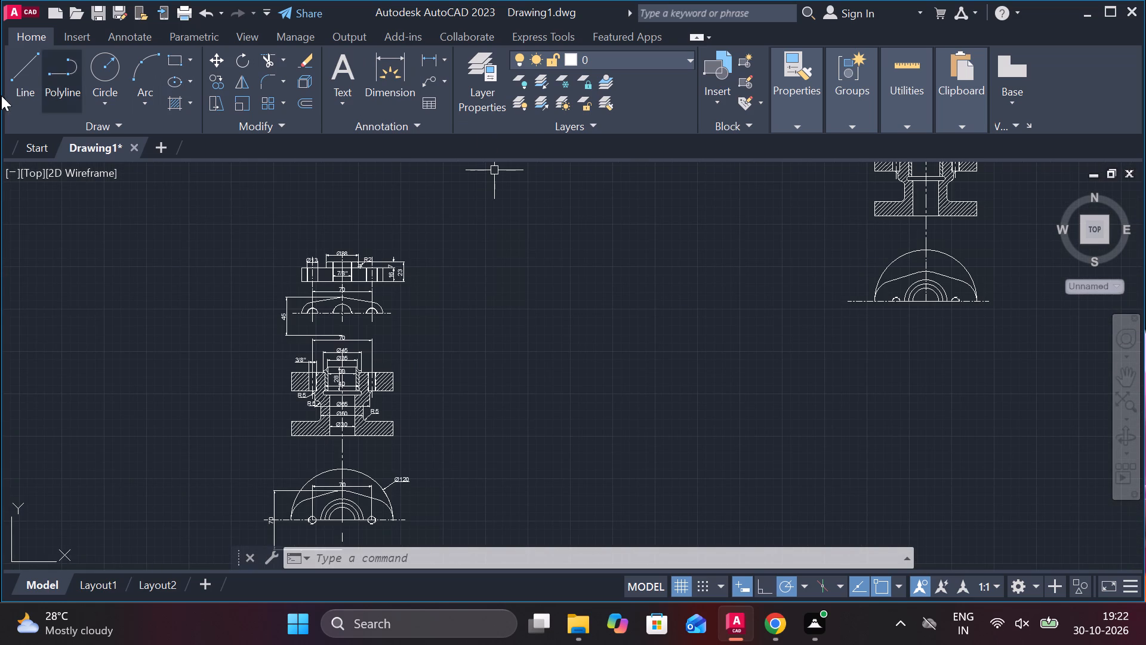
click(24, 81)
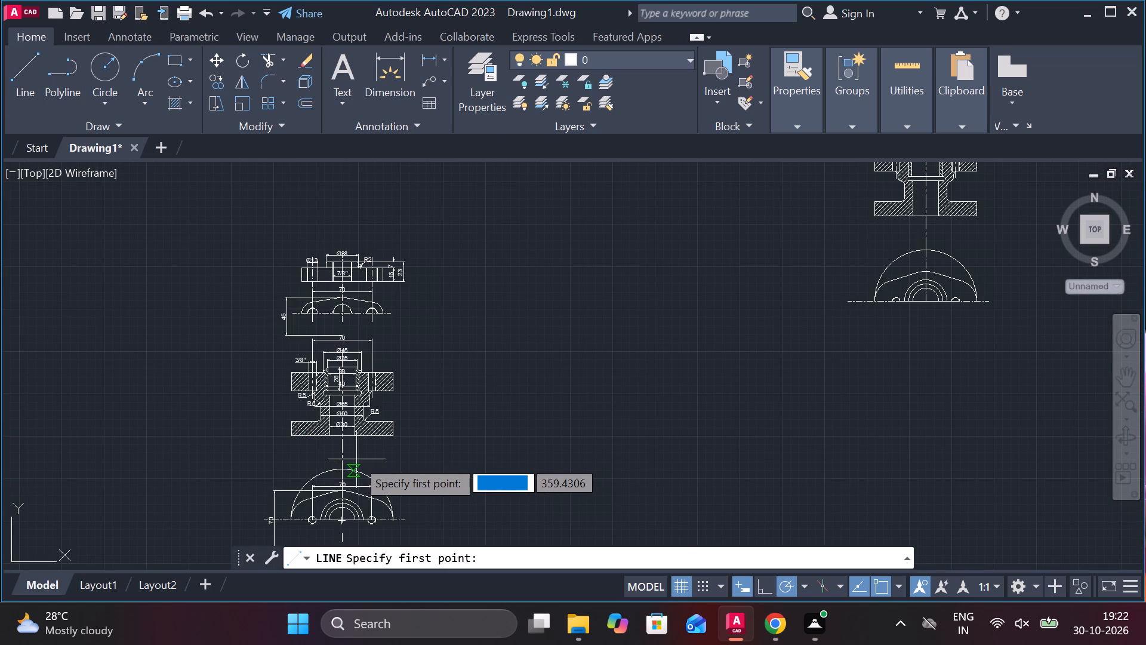
click(501, 449)
click(668, 447)
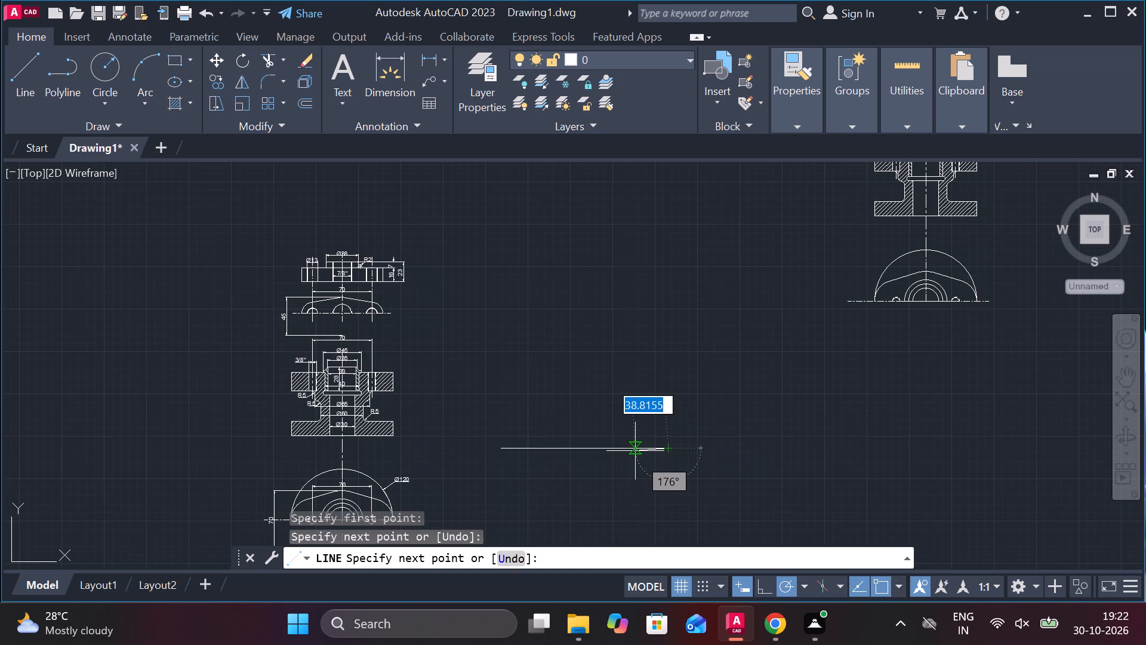
key(ctrl+z)
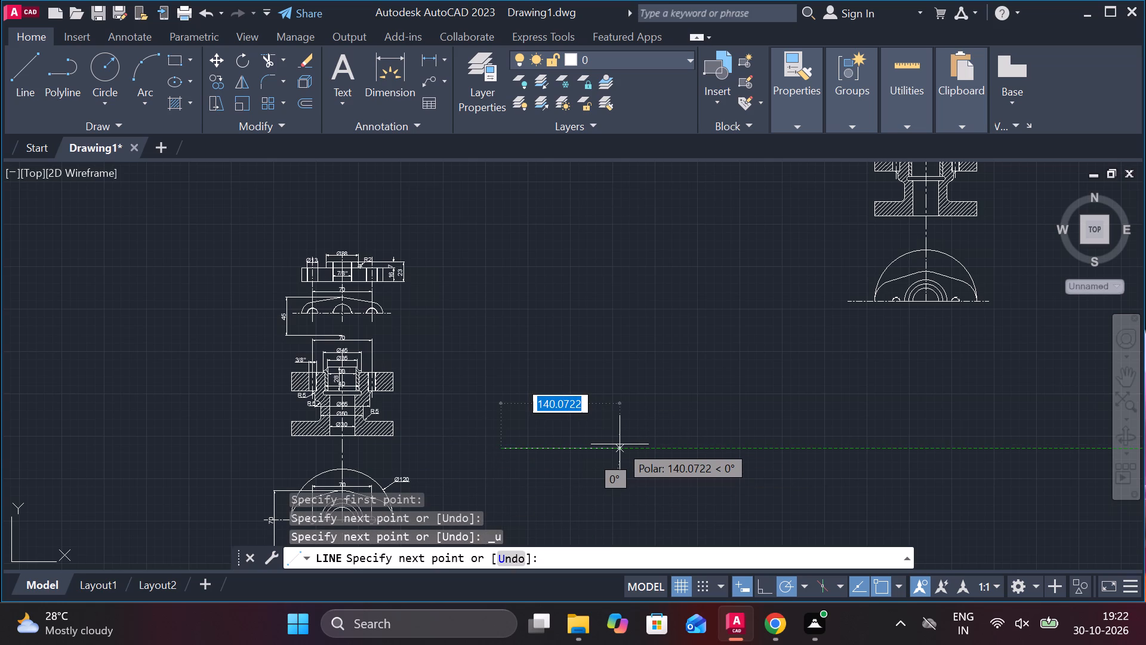
text(33)
key(Return)
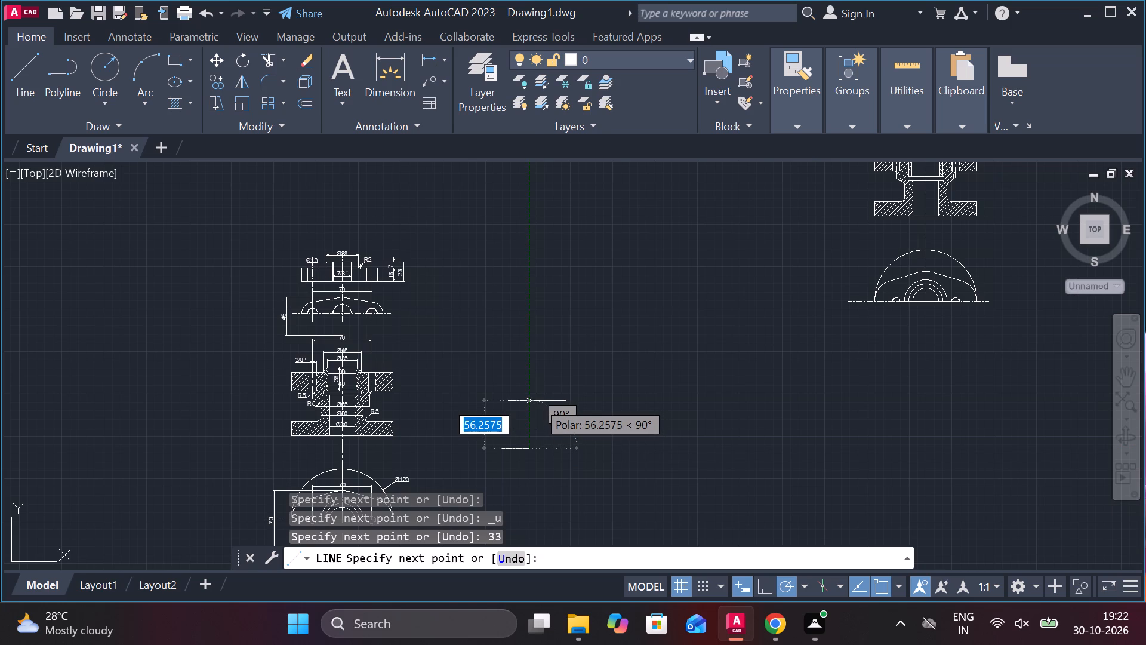
key(9)
key(Return)
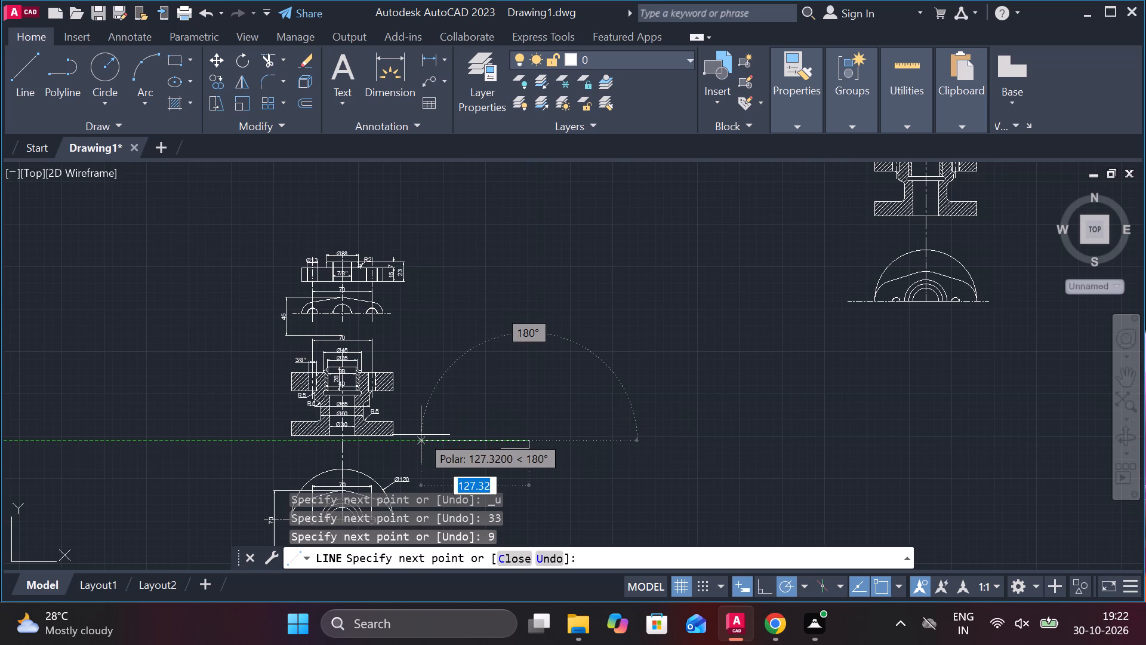
text(33)
key(Return)
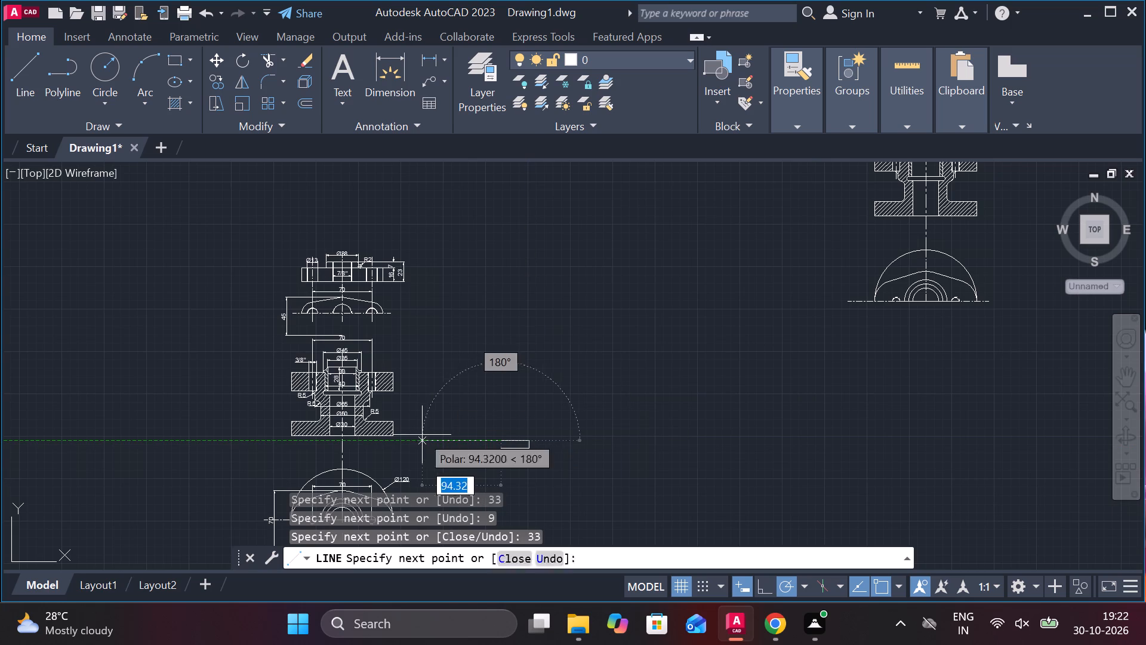
scroll(507, 456, up, 3)
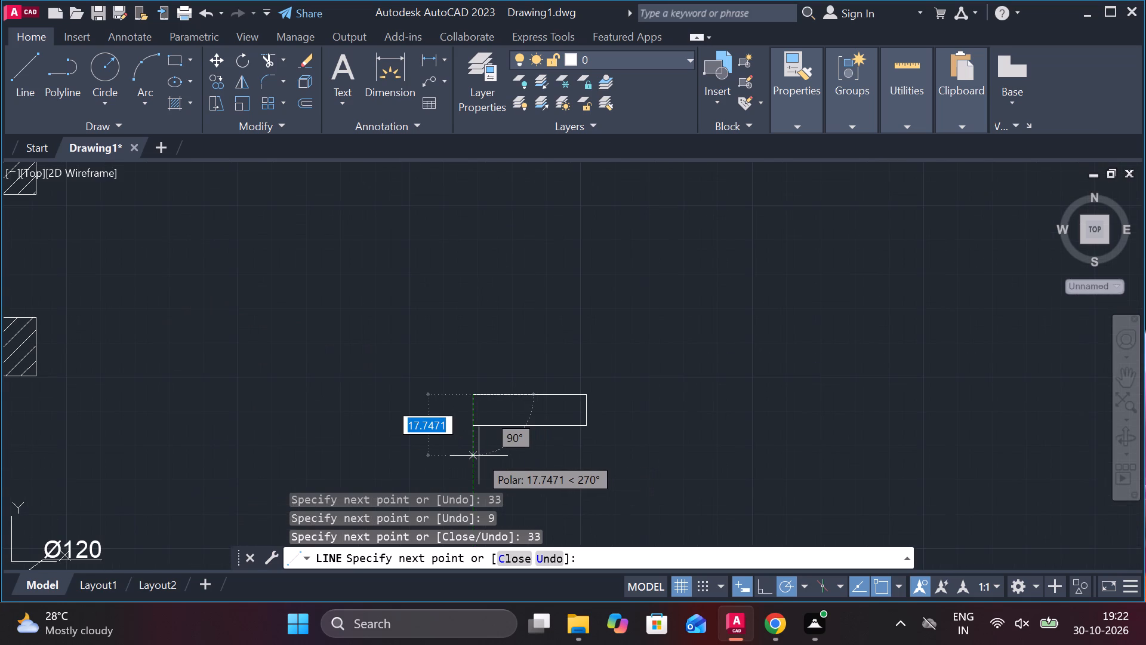
key(c)
key(Return)
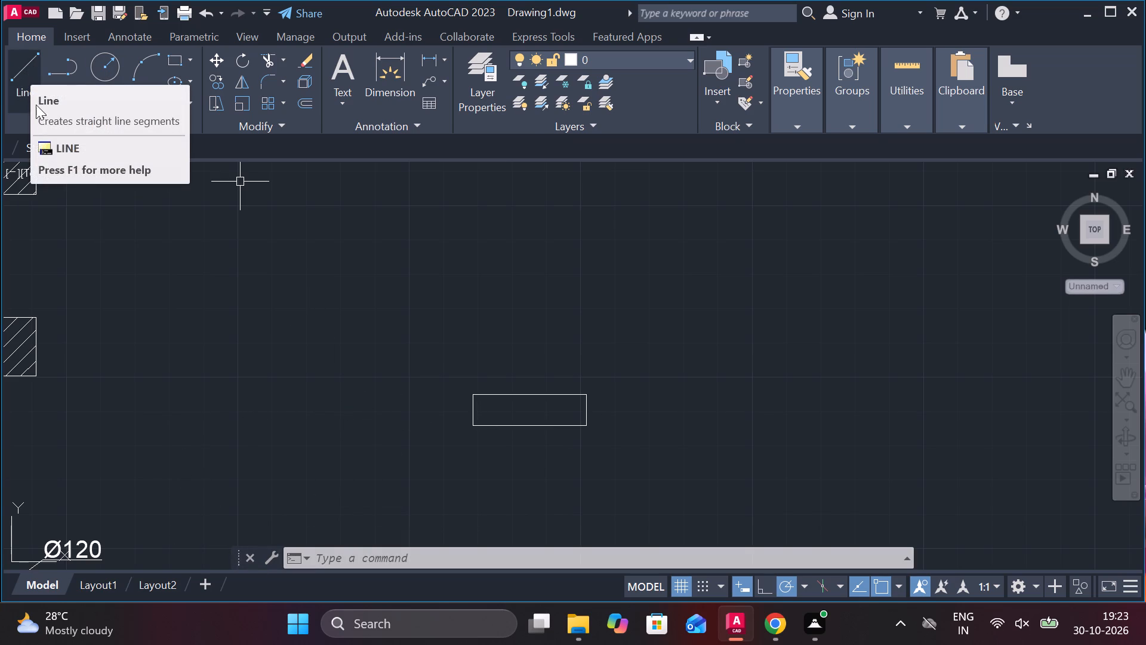
Copy the rectangle's top edge 2 units straight up.
click(529, 394)
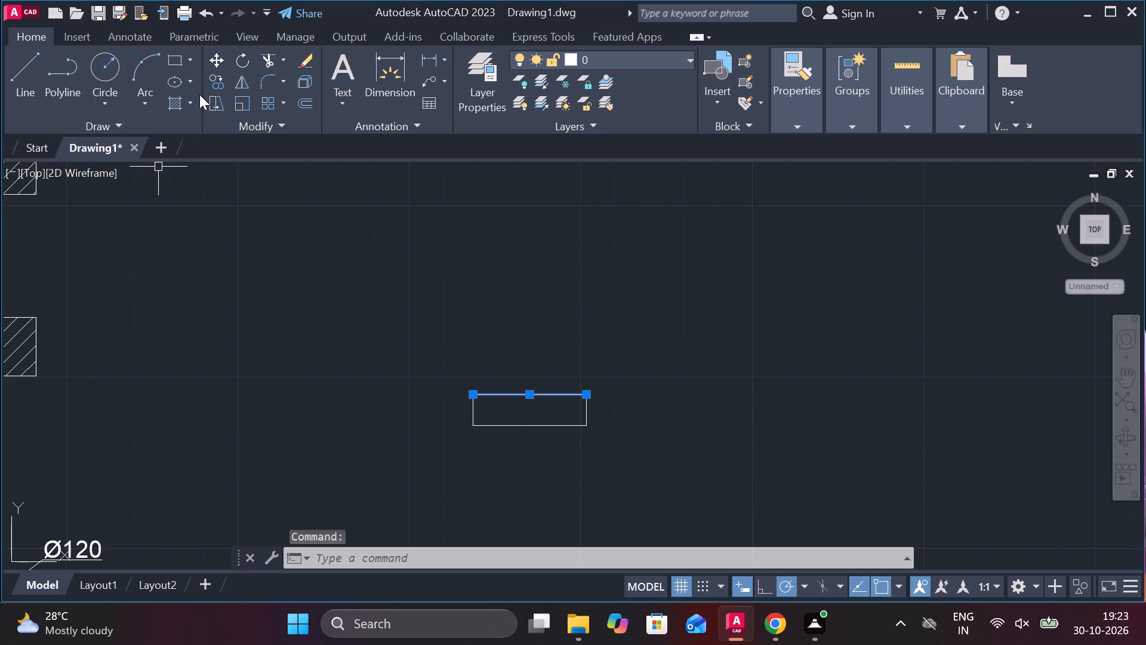
click(218, 81)
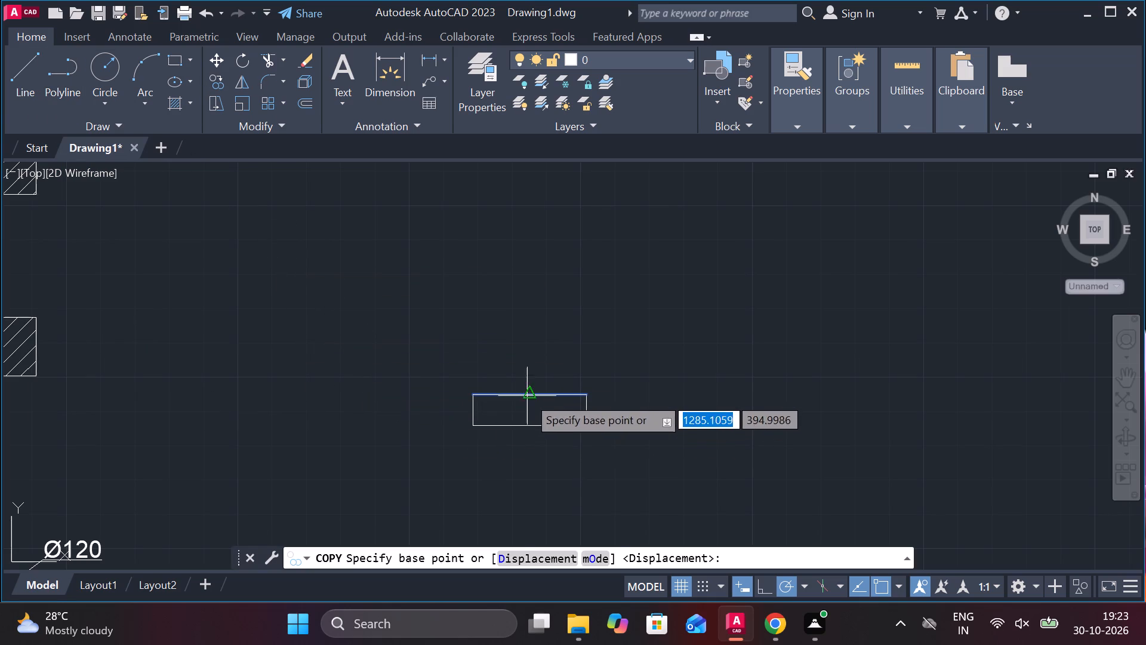
click(528, 395)
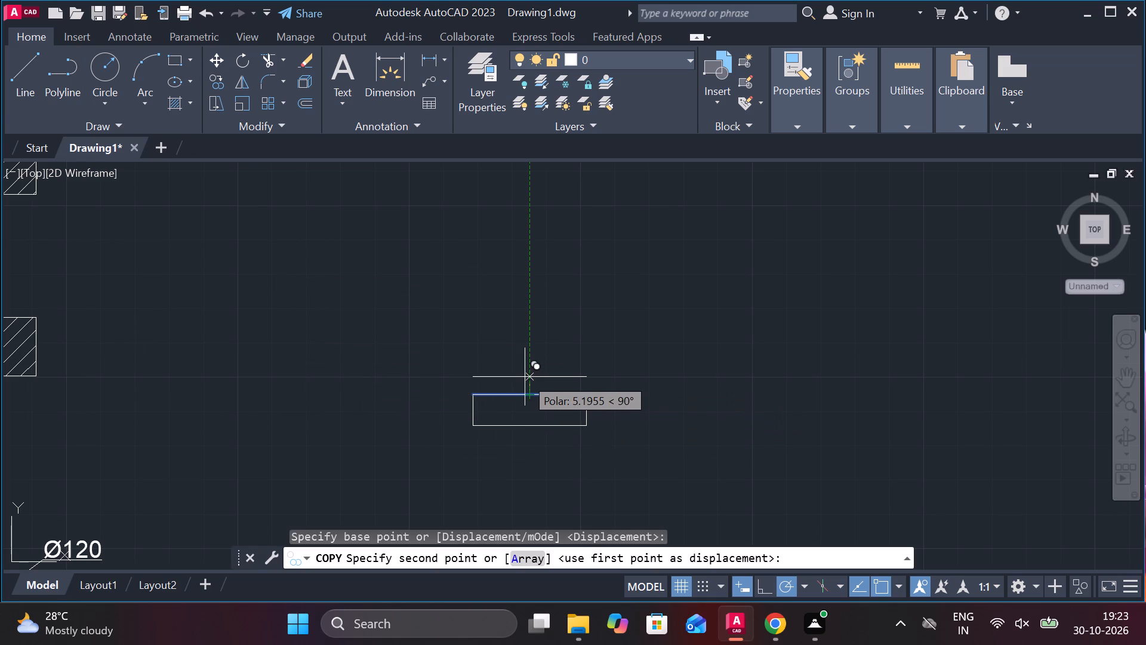
key(2)
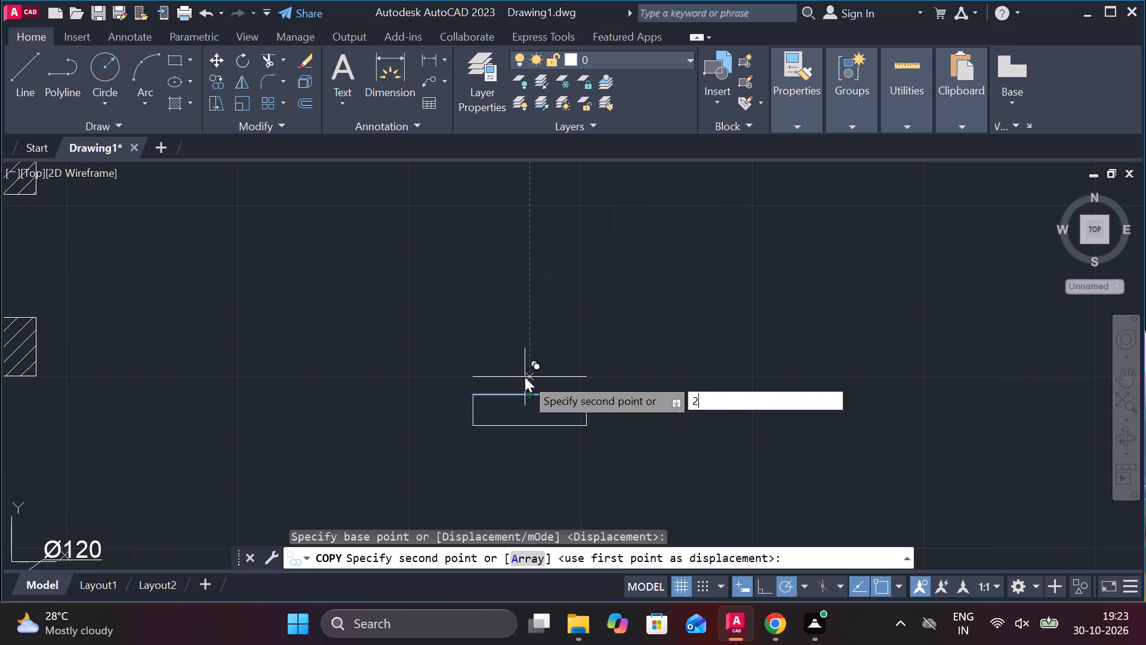
key(Return)
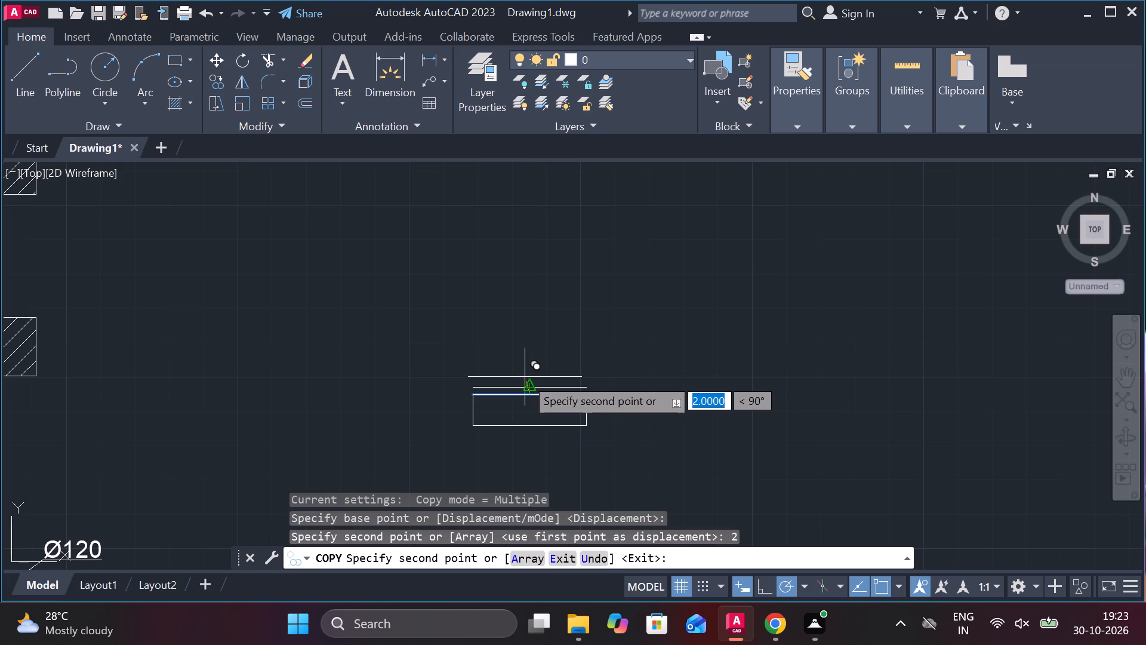
key(Escape)
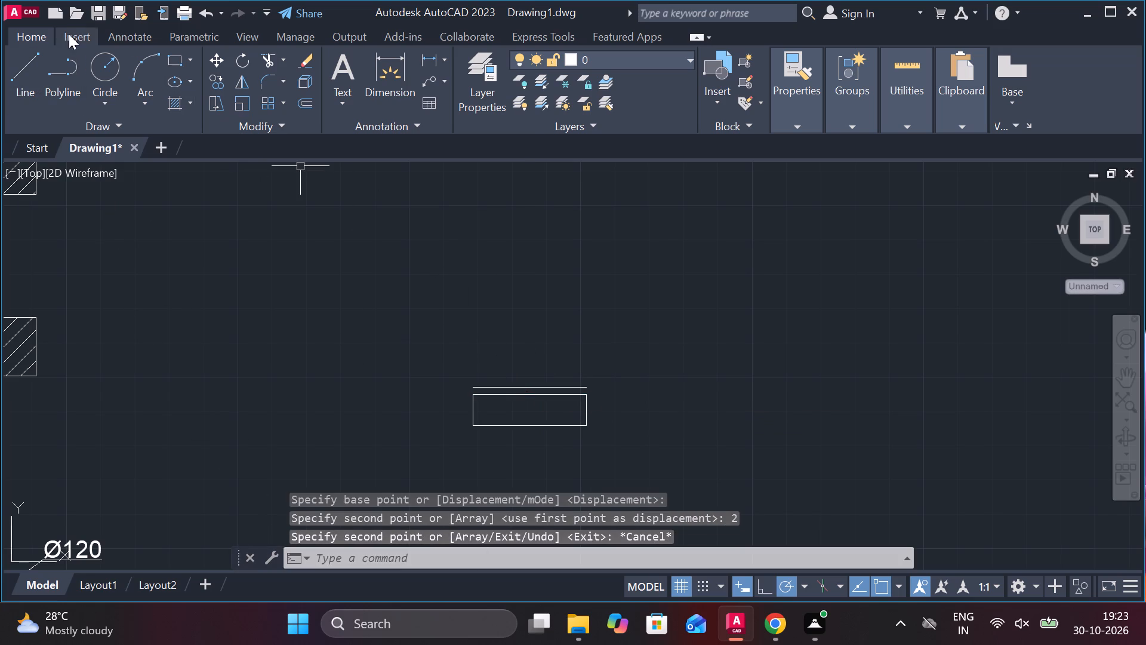
Draw a vertical line from the midpoint of the rectangle's bottom edge to the midpoint of the copied line above it.
click(29, 81)
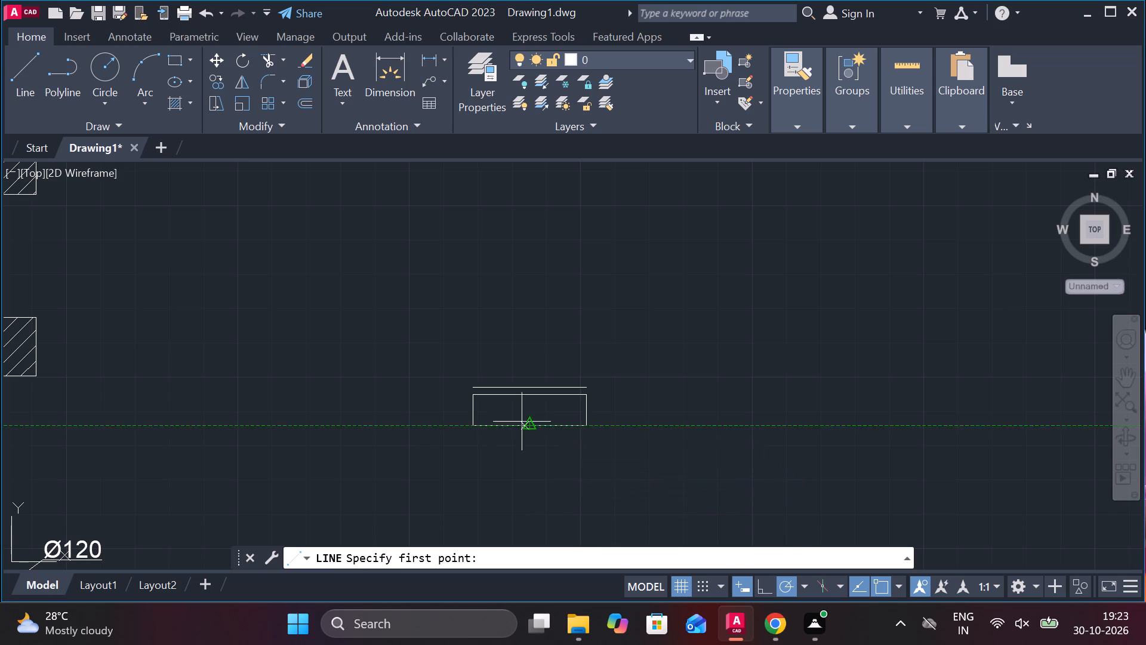
click(531, 425)
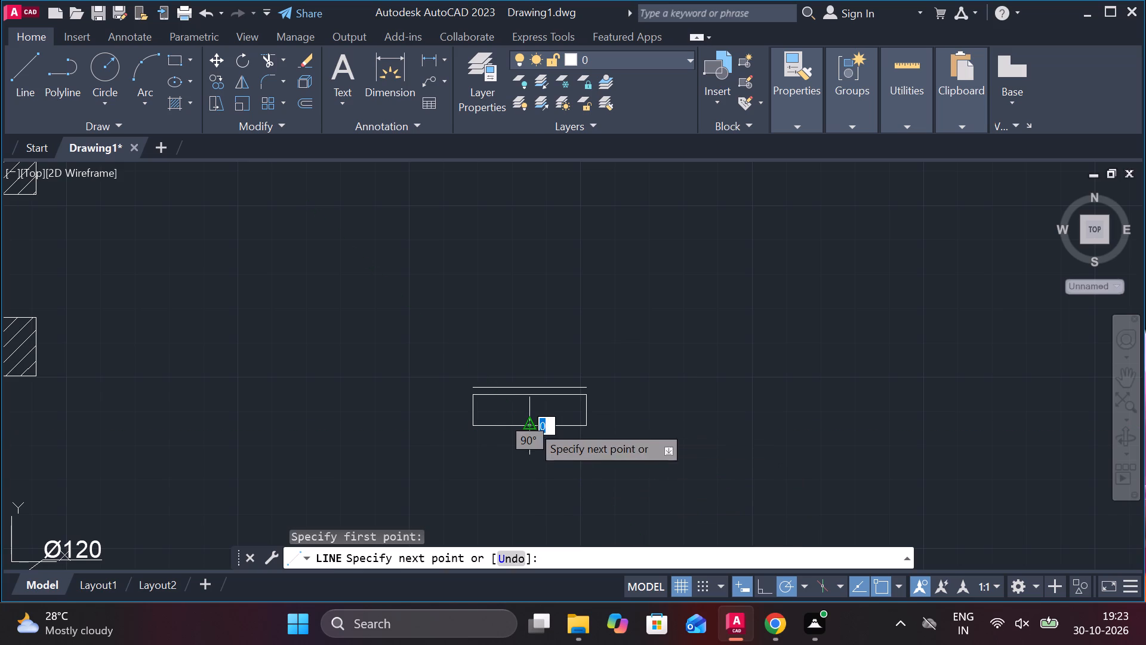
click(530, 388)
key(Escape)
key(Escape)
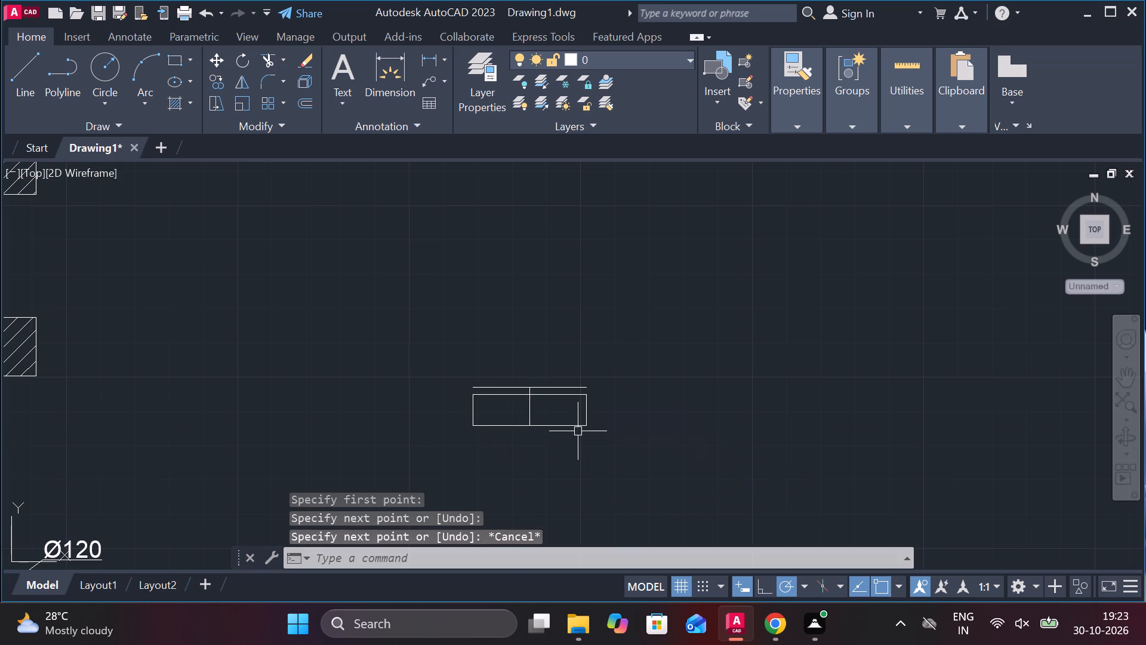
Copy the vertical middle line 6 units to each side.
click(530, 410)
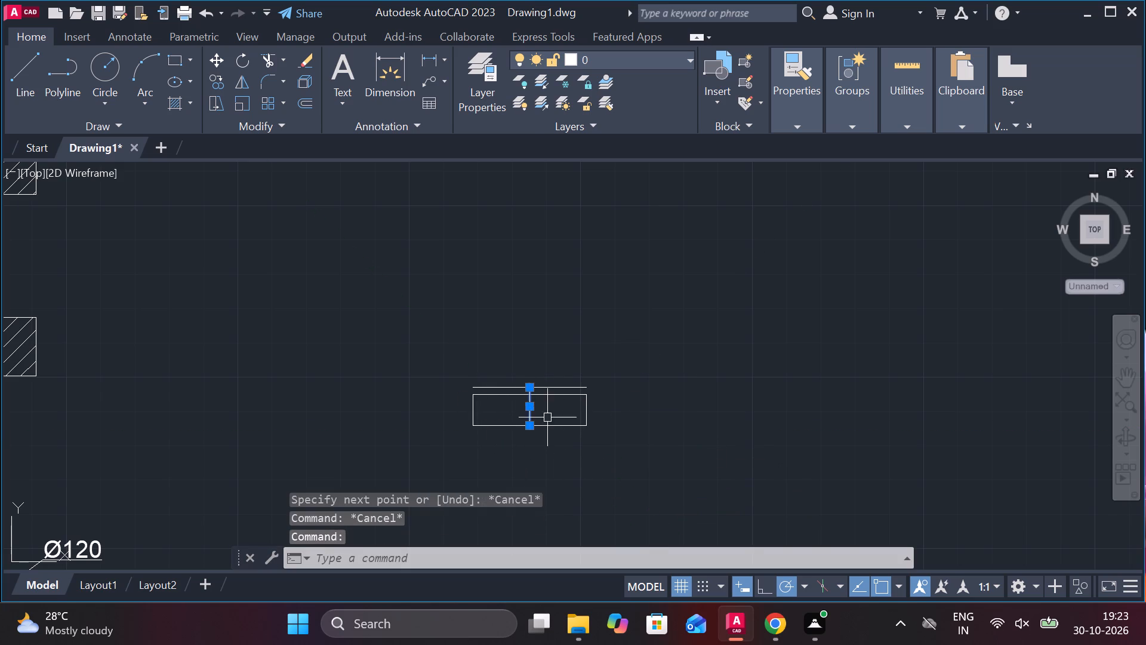
click(217, 87)
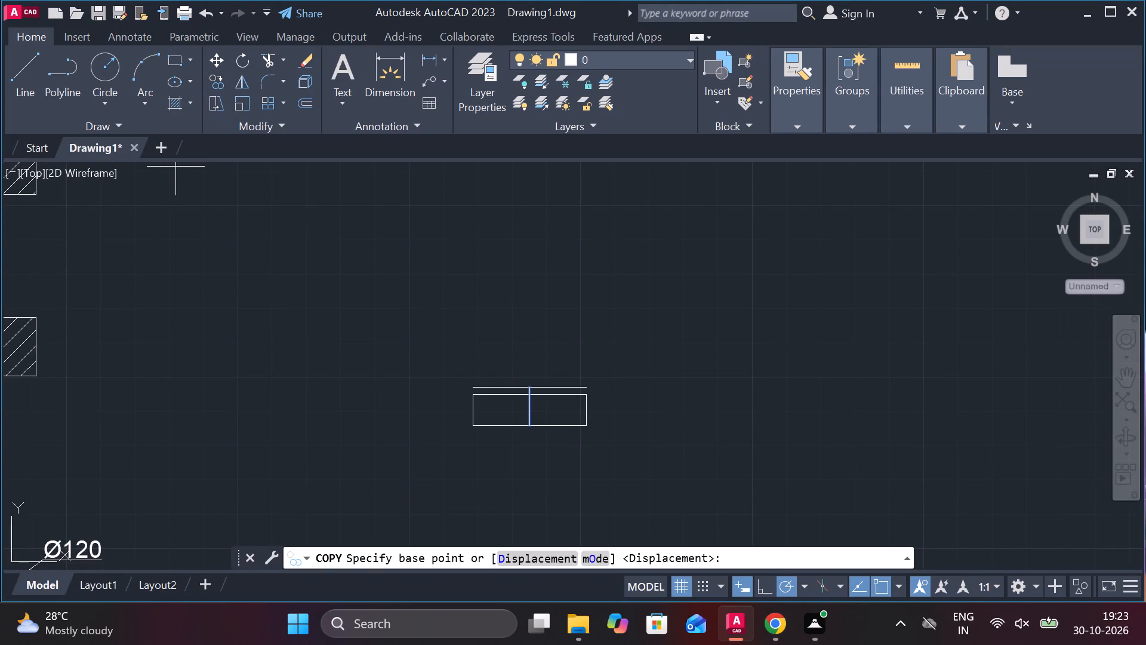
click(532, 402)
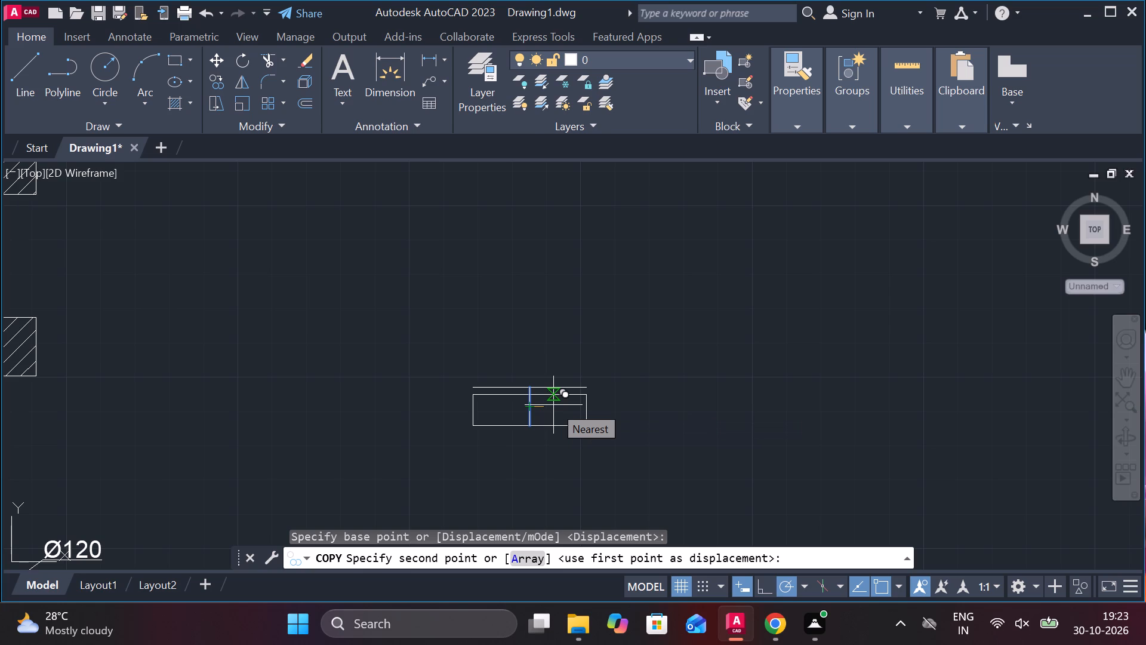
key(6)
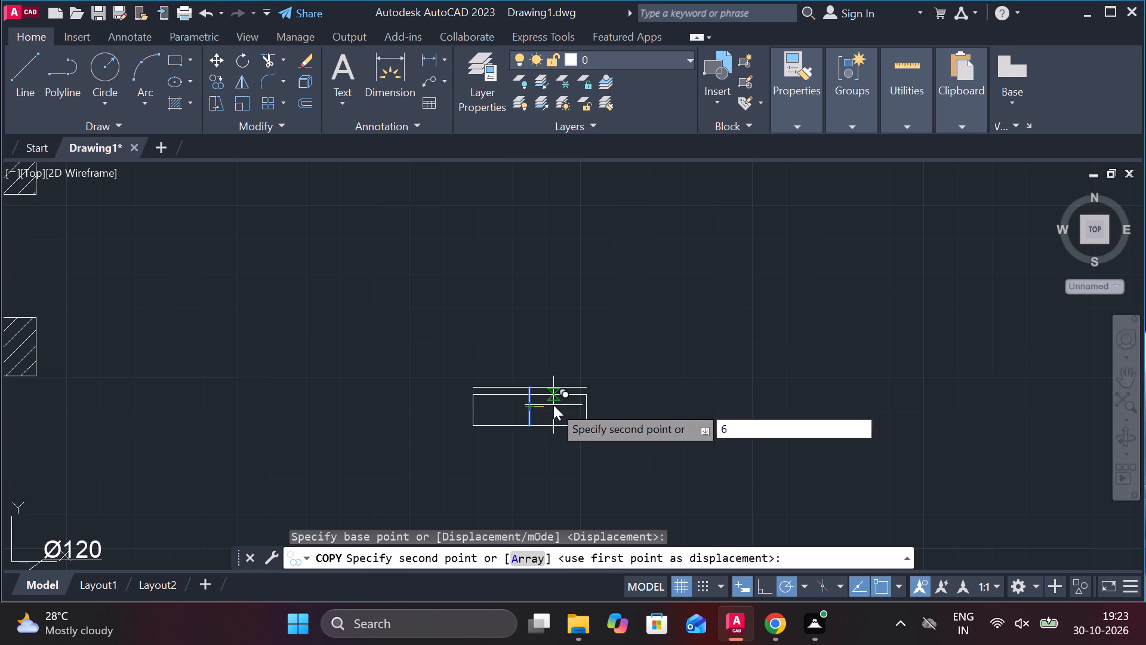
key(Return)
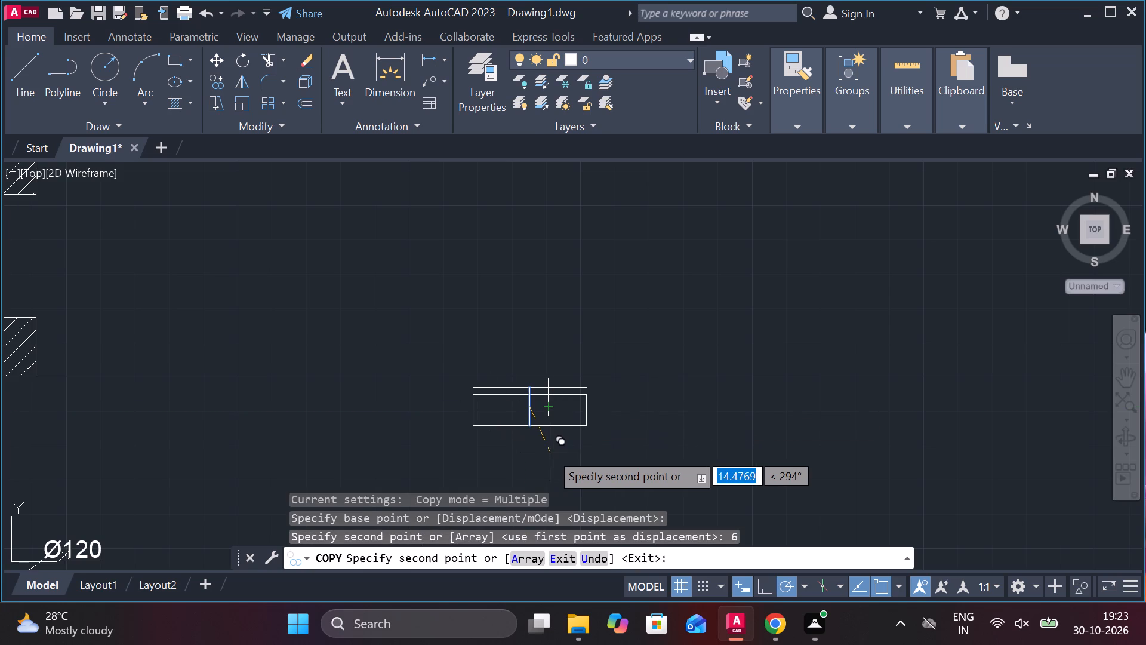
key(ctrl+z)
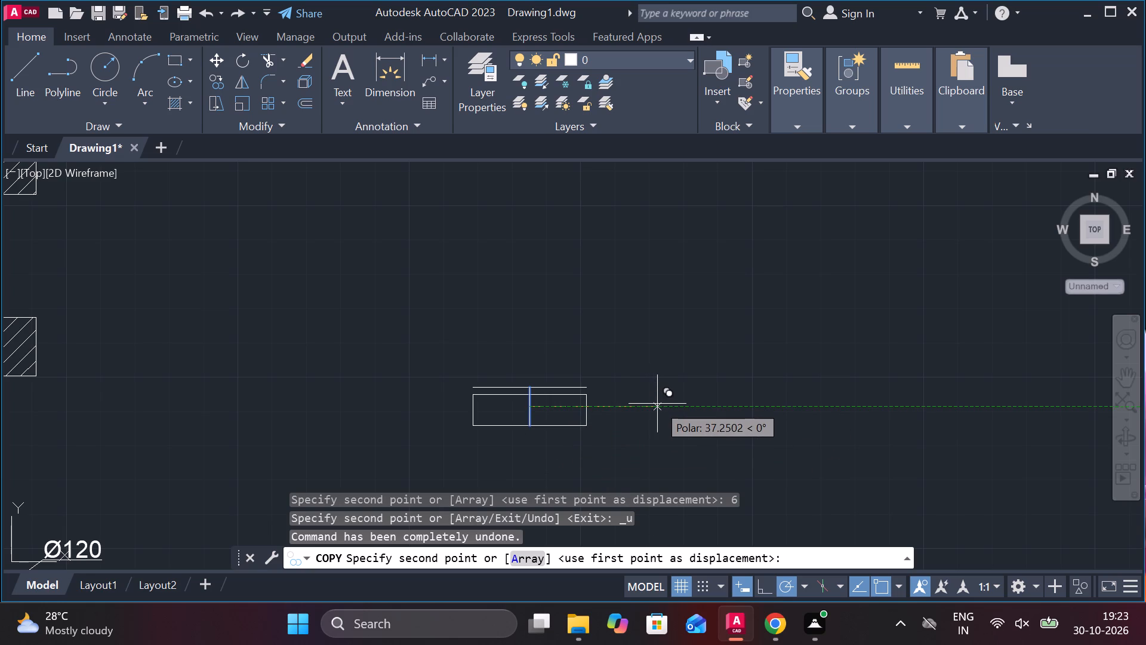
key(6)
key(Return)
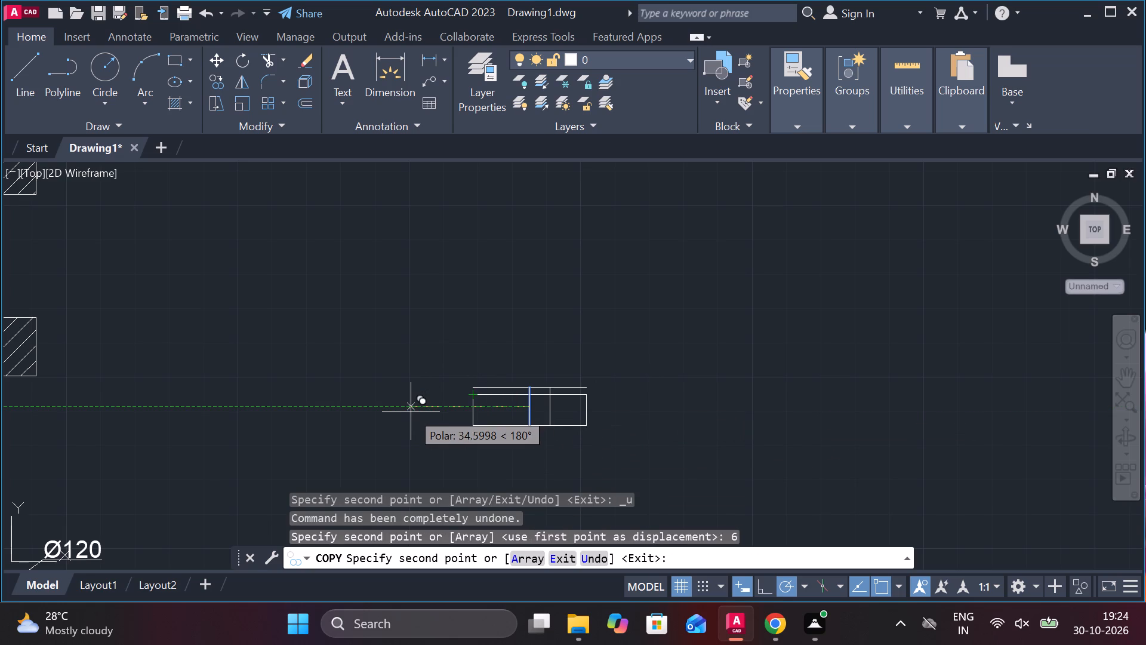
key(6)
key(Return)
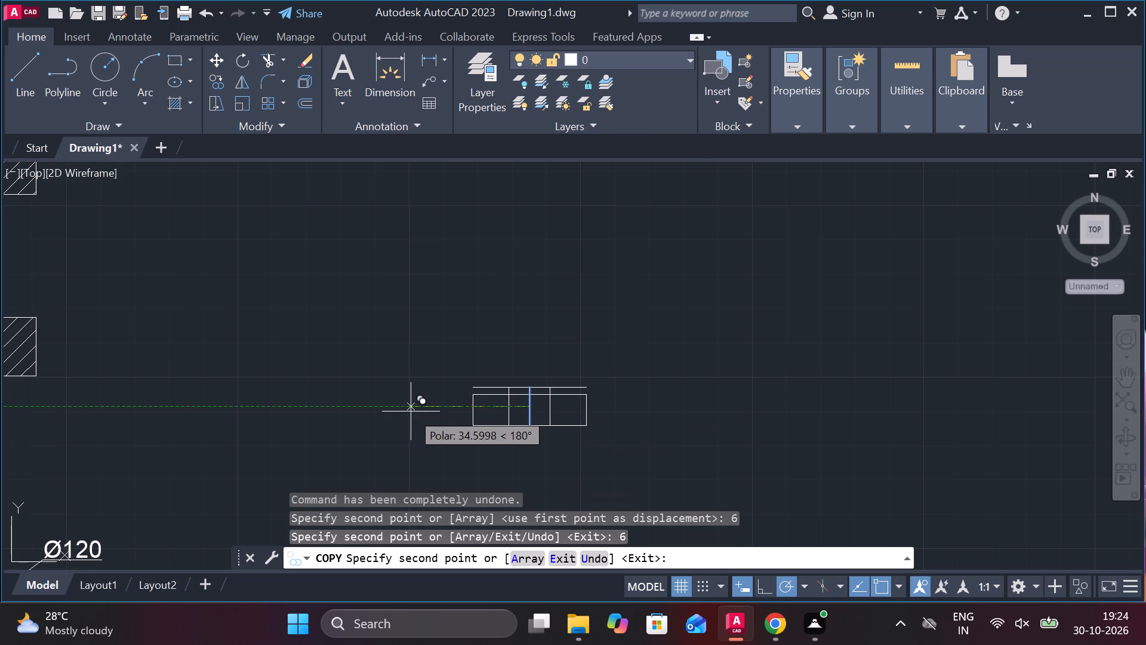
key(Escape)
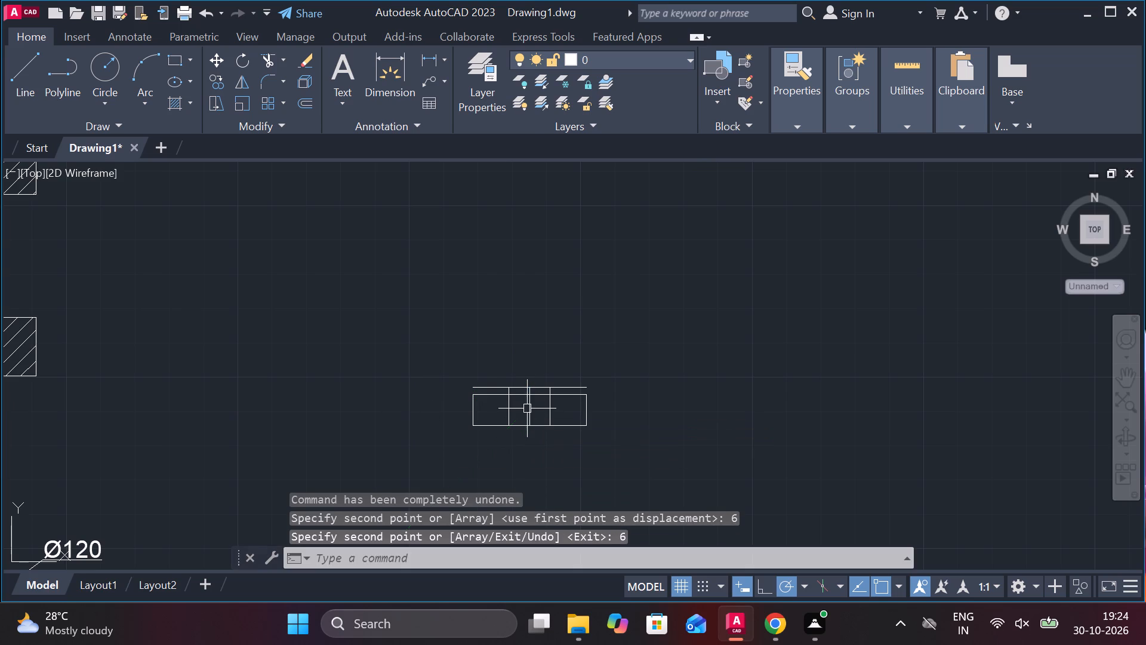
Trim the two copied vertical lines where they extend above the rectangle's top edge.
scroll(552, 404, up, 3)
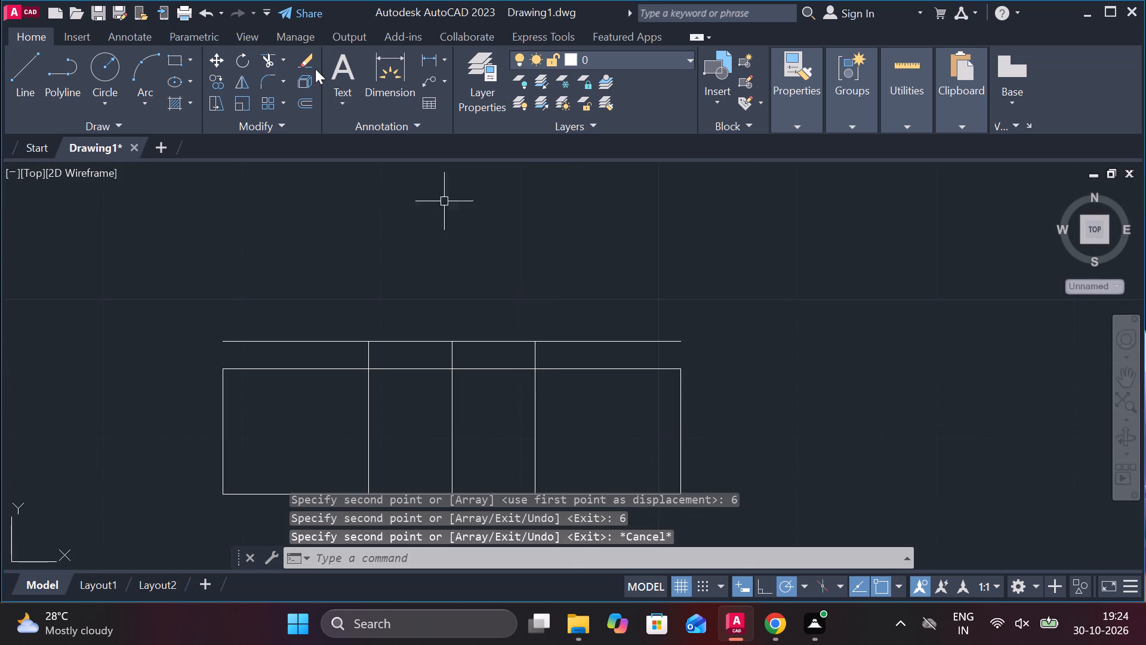
click(270, 53)
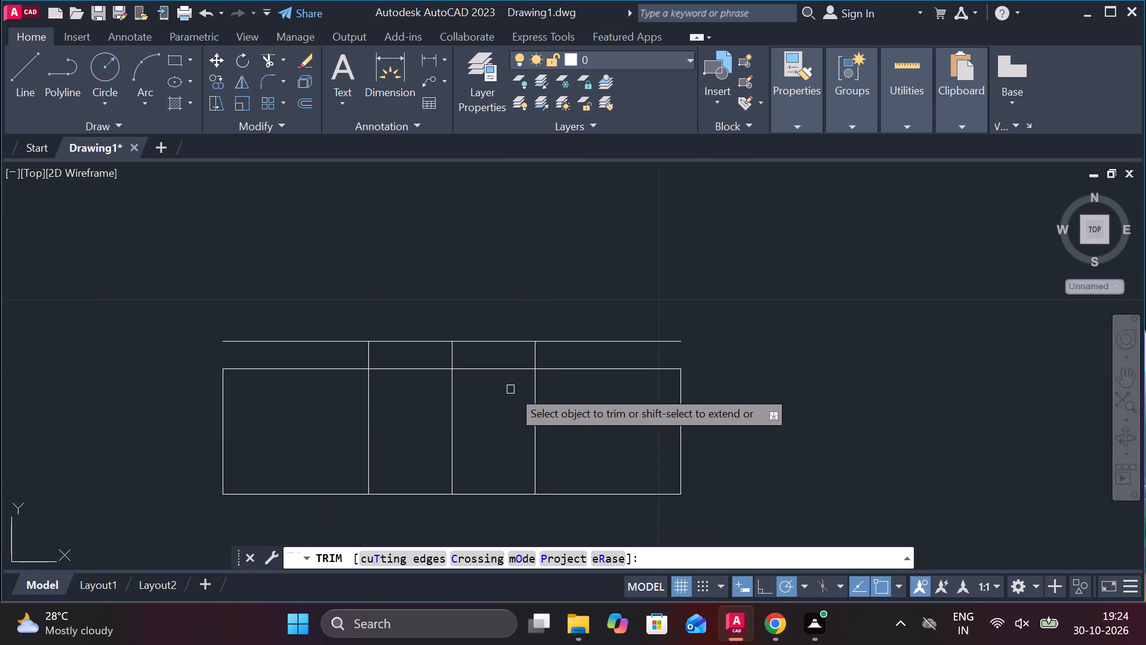
click(532, 358)
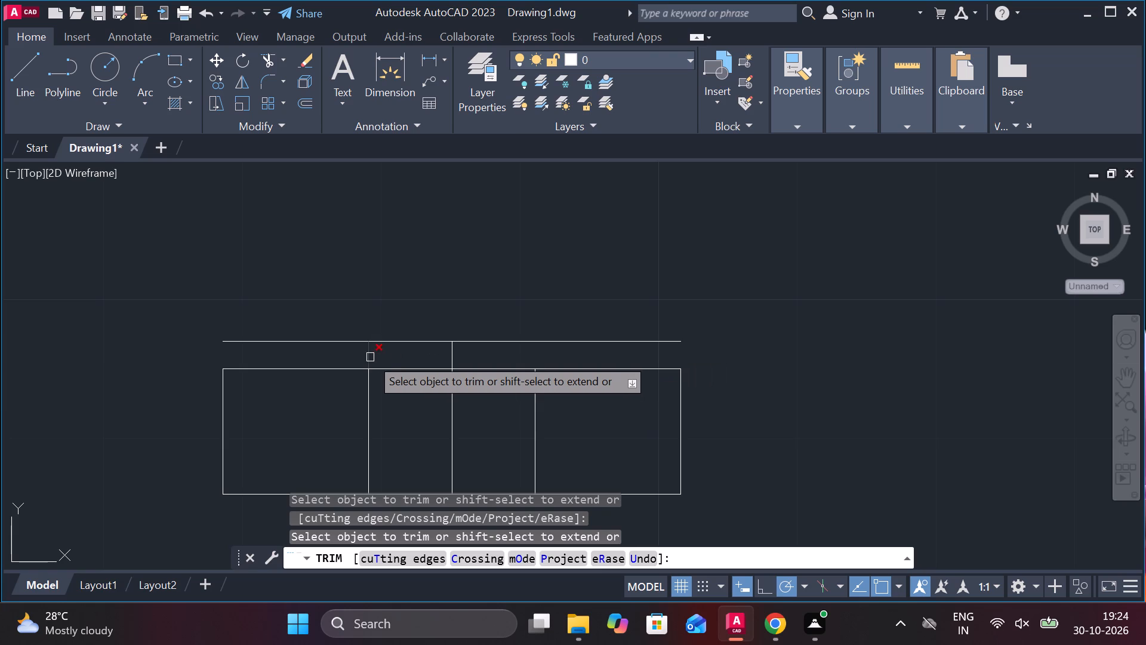
click(370, 357)
key(Escape)
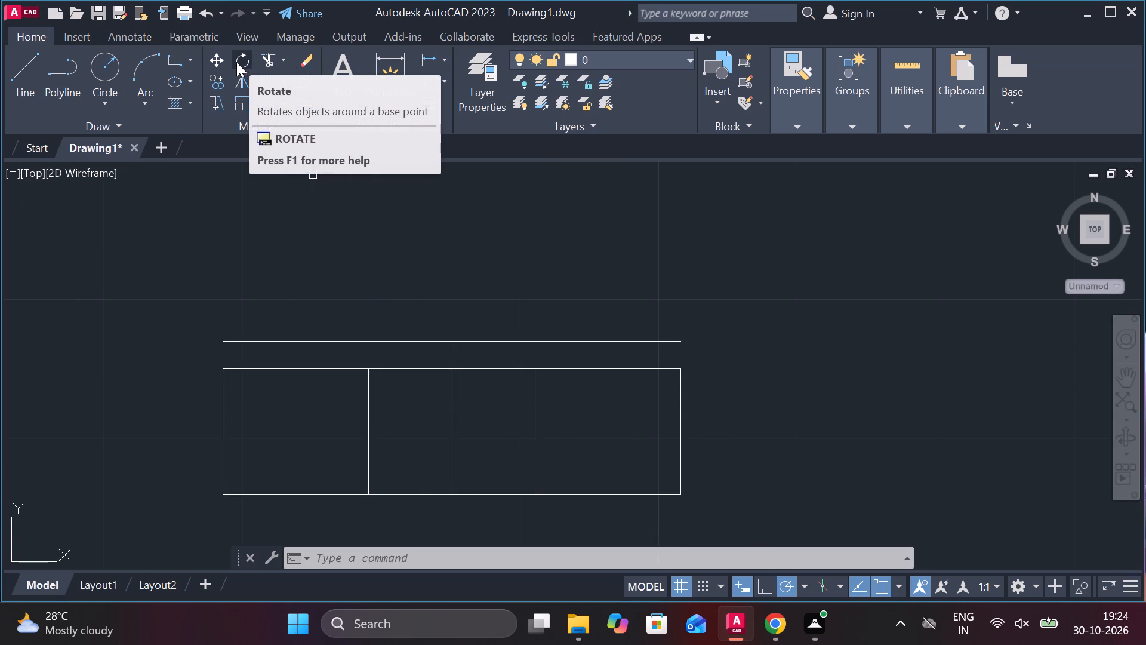
Draw a 10-unit line leftward from the middle line's upper end, continuing with a short freehand vertical line upward.
click(25, 69)
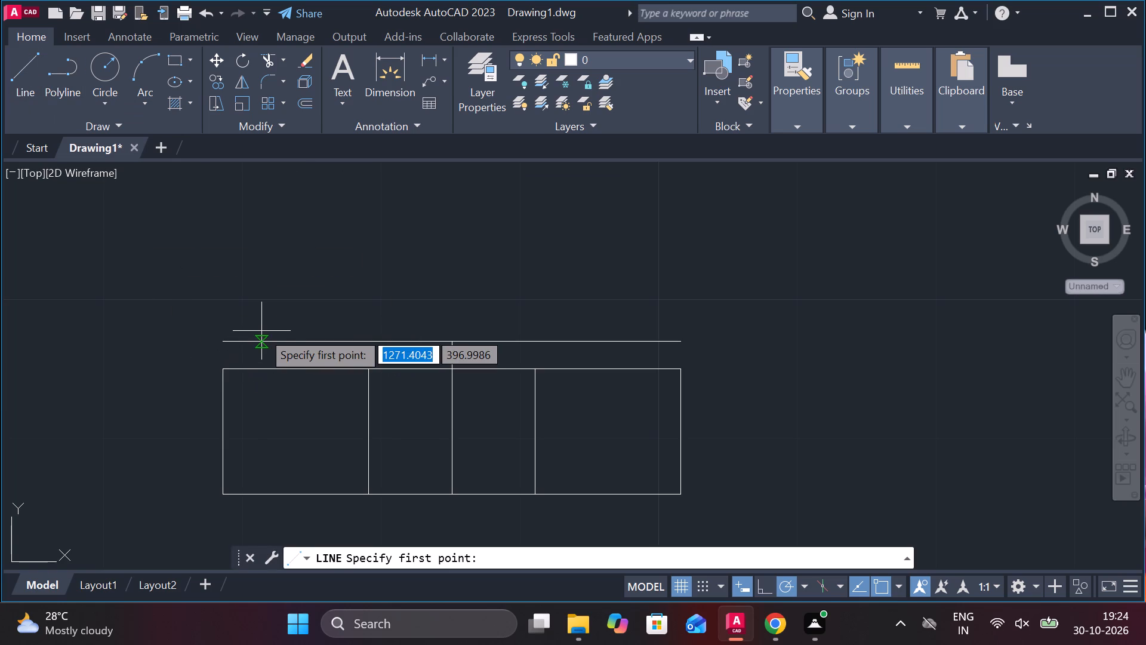
click(451, 342)
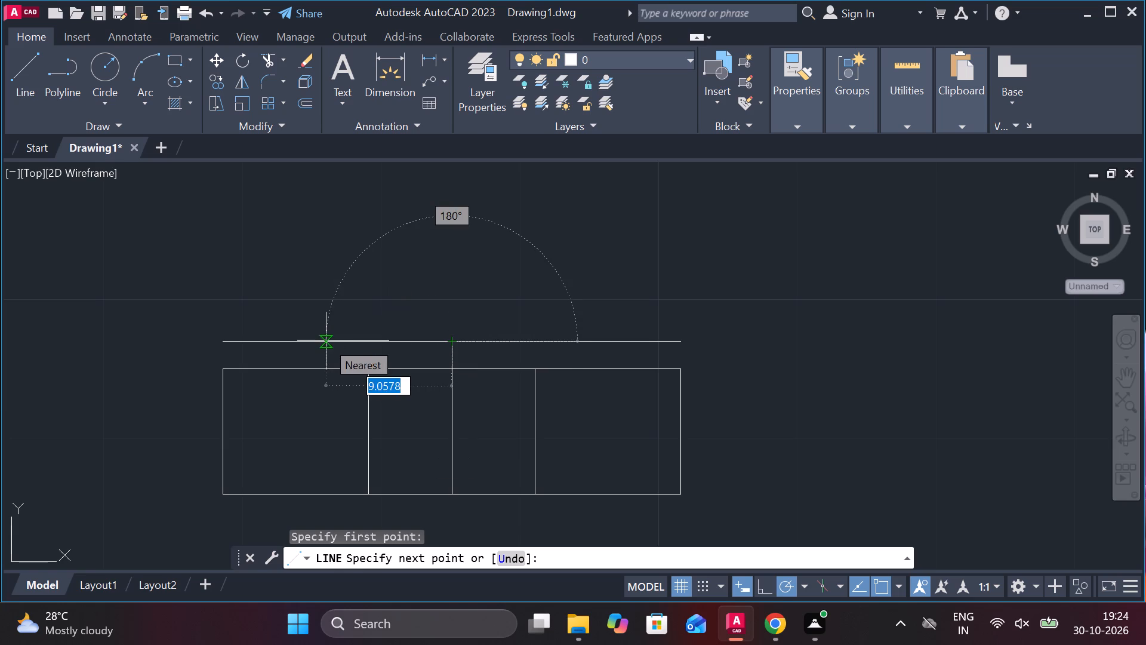
key(1)
key(0)
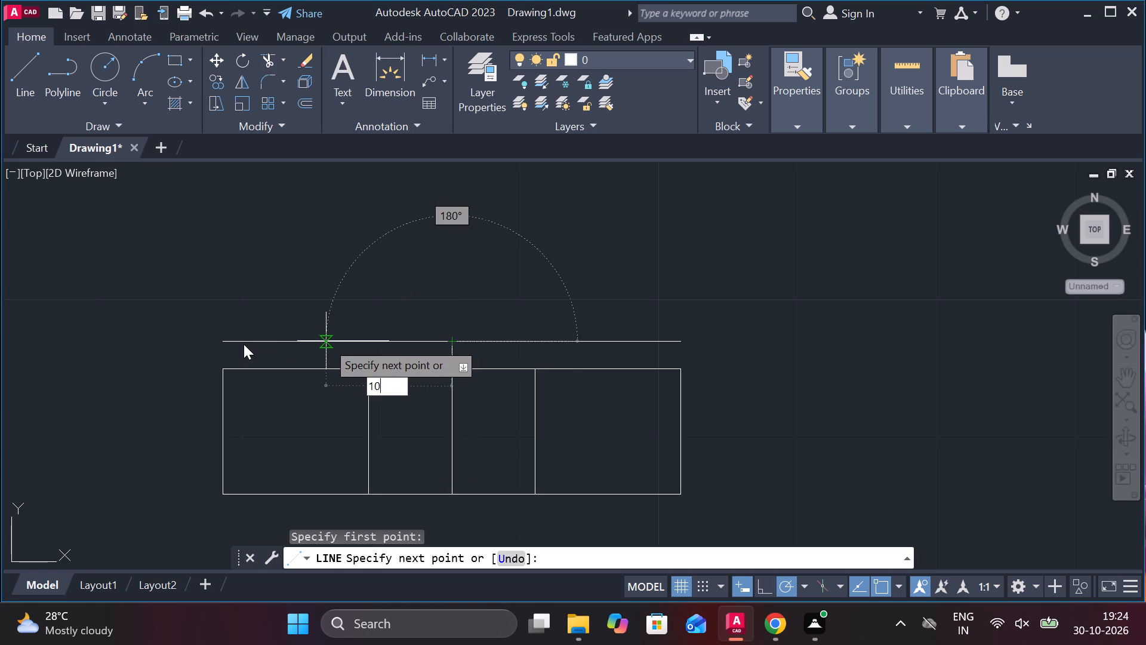
key(Return)
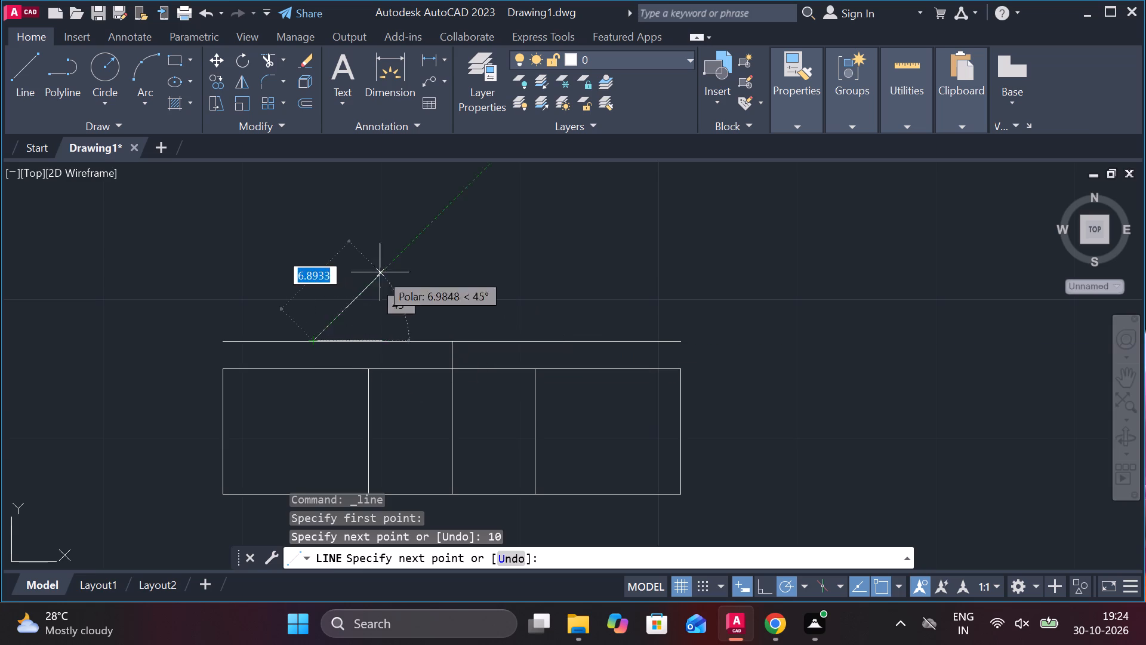
click(314, 252)
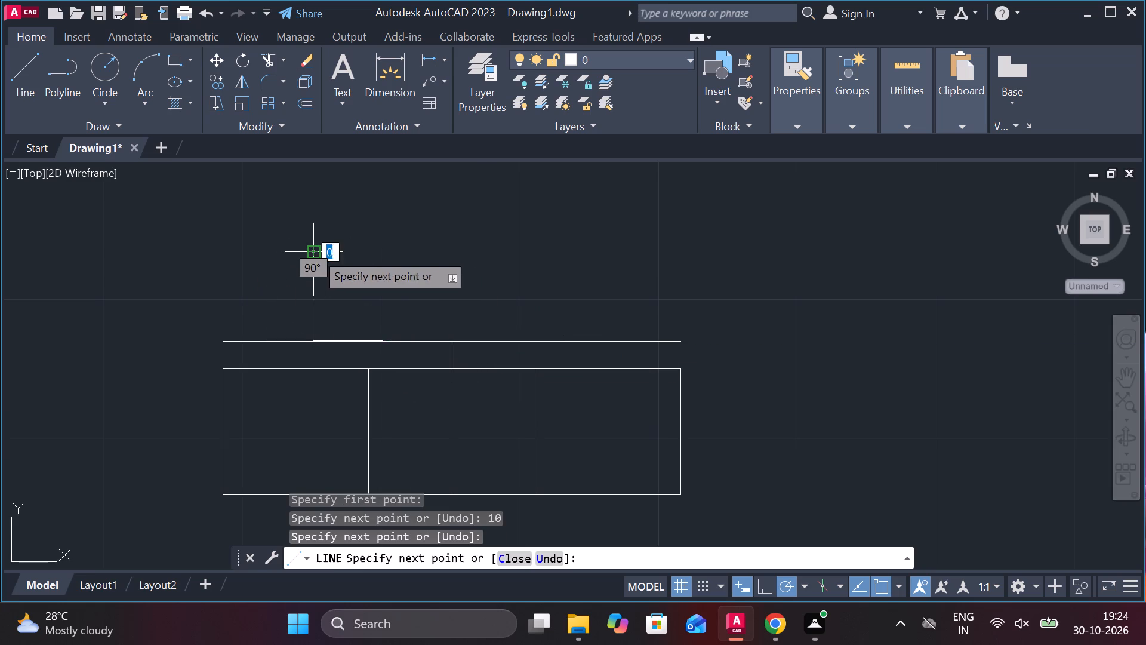
key(Escape)
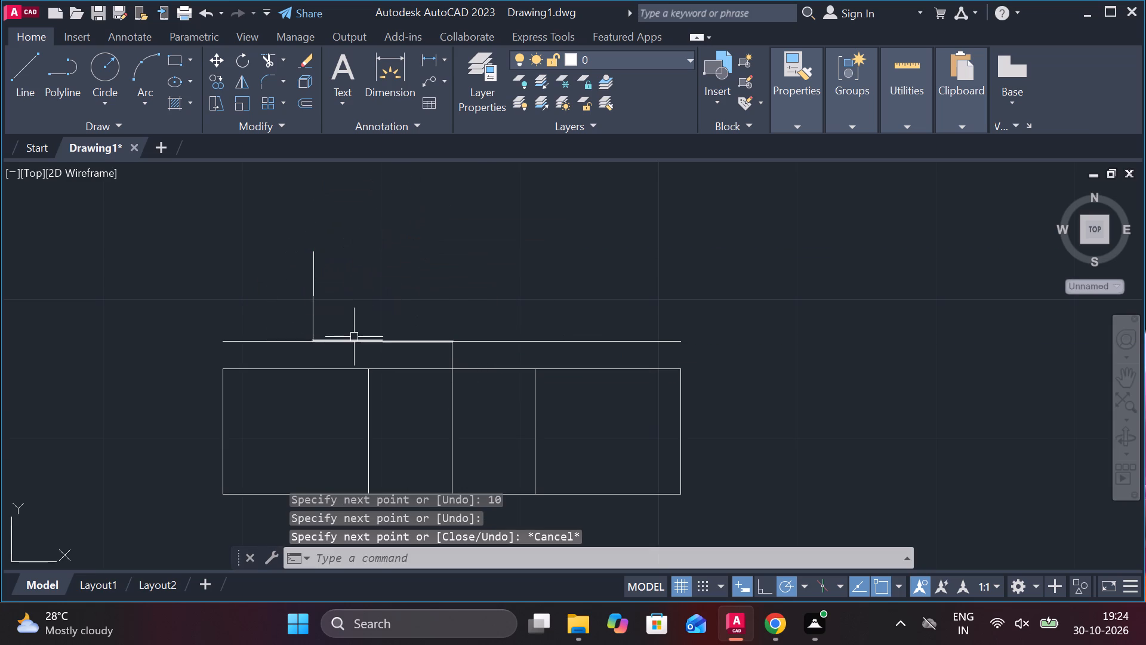
Erase the 10-unit line and the full-width horizontal line above the rectangle.
click(354, 345)
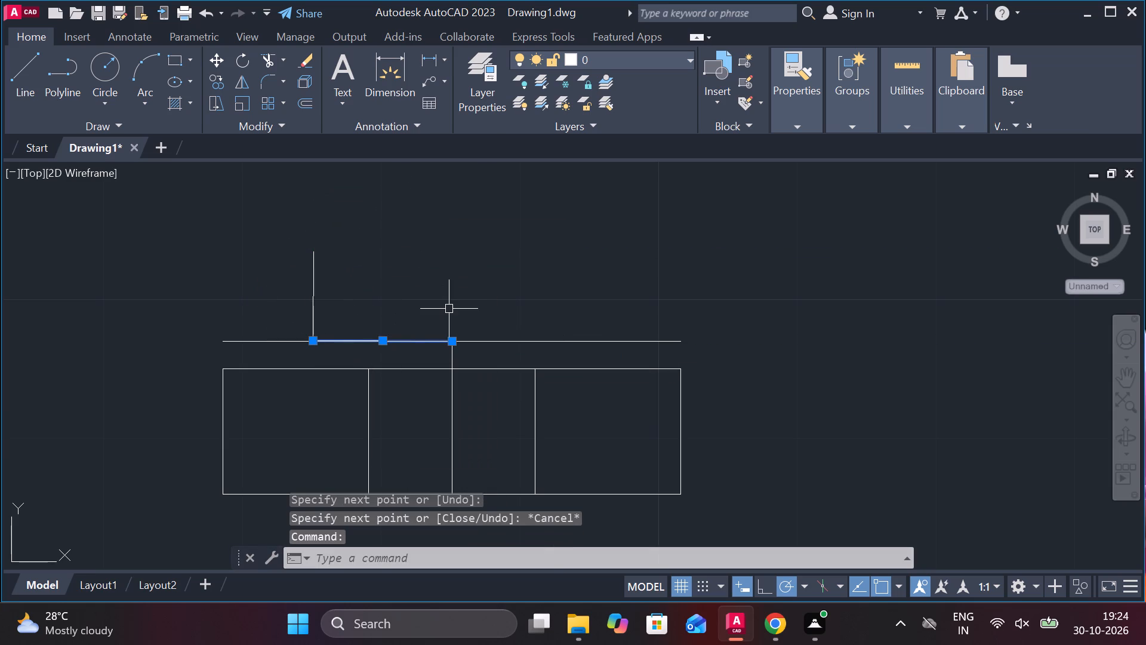
key(Delete)
click(491, 339)
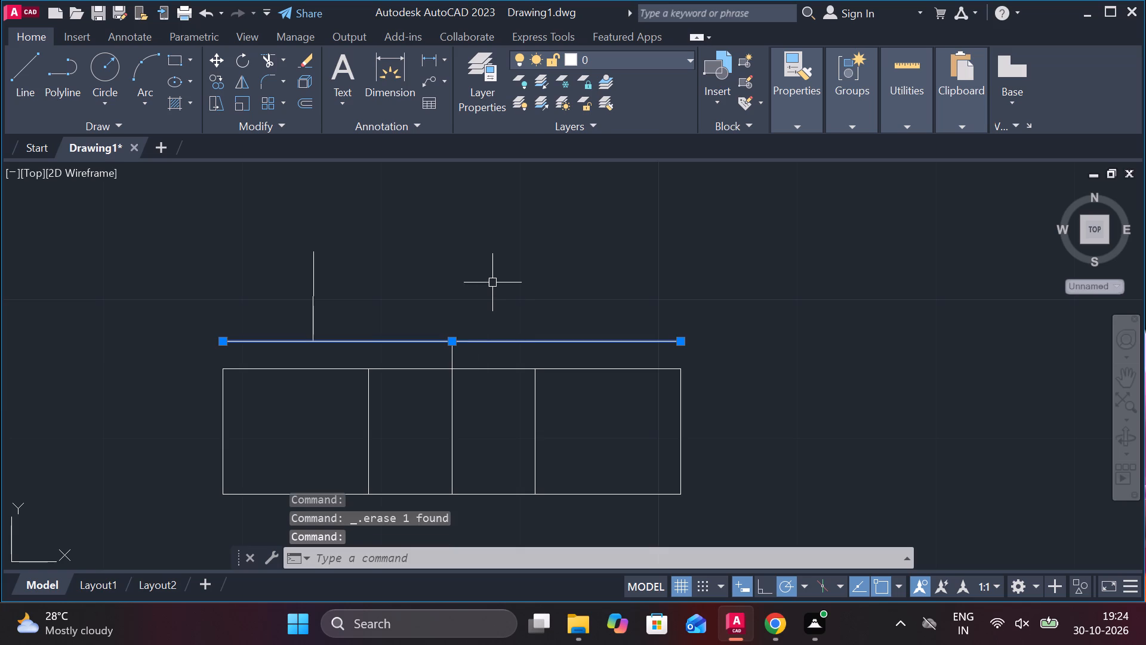
key(Delete)
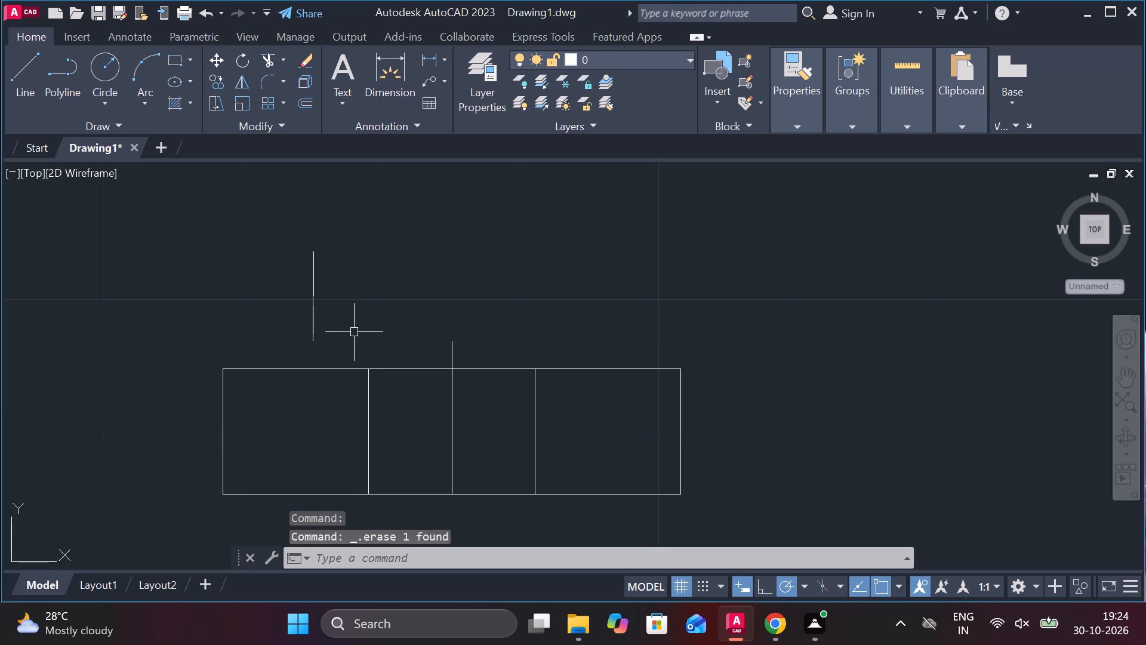
Draw a 20-unit horizontal line rightward from the short vertical line's lower end, across the top of the middle line.
click(17, 60)
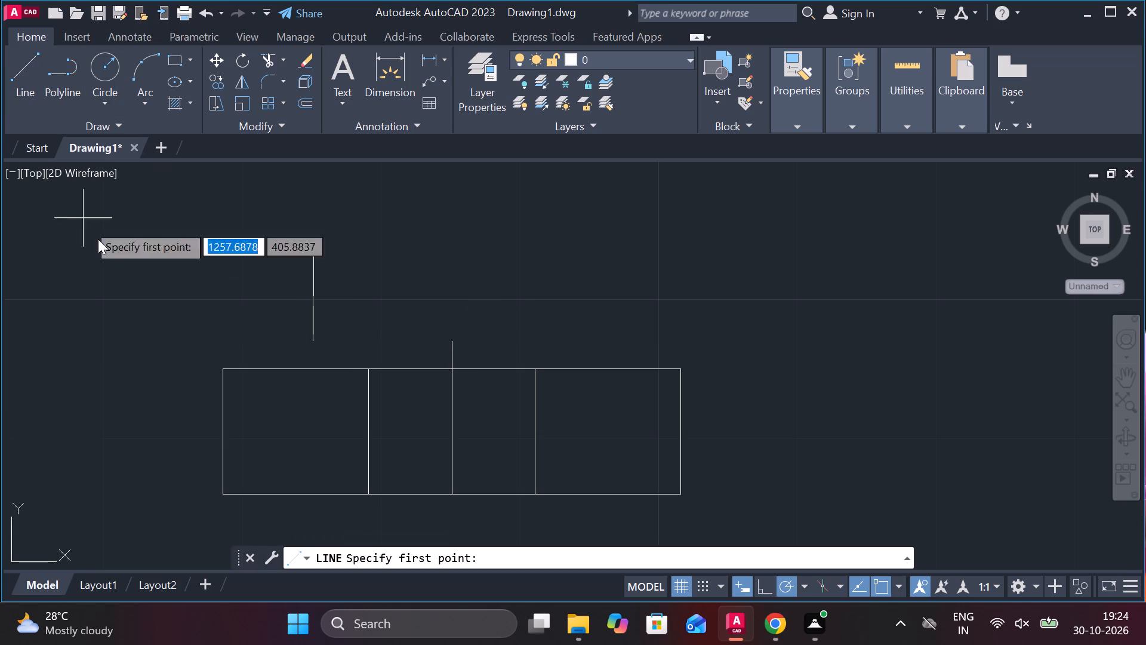
scroll(301, 339, up, 2)
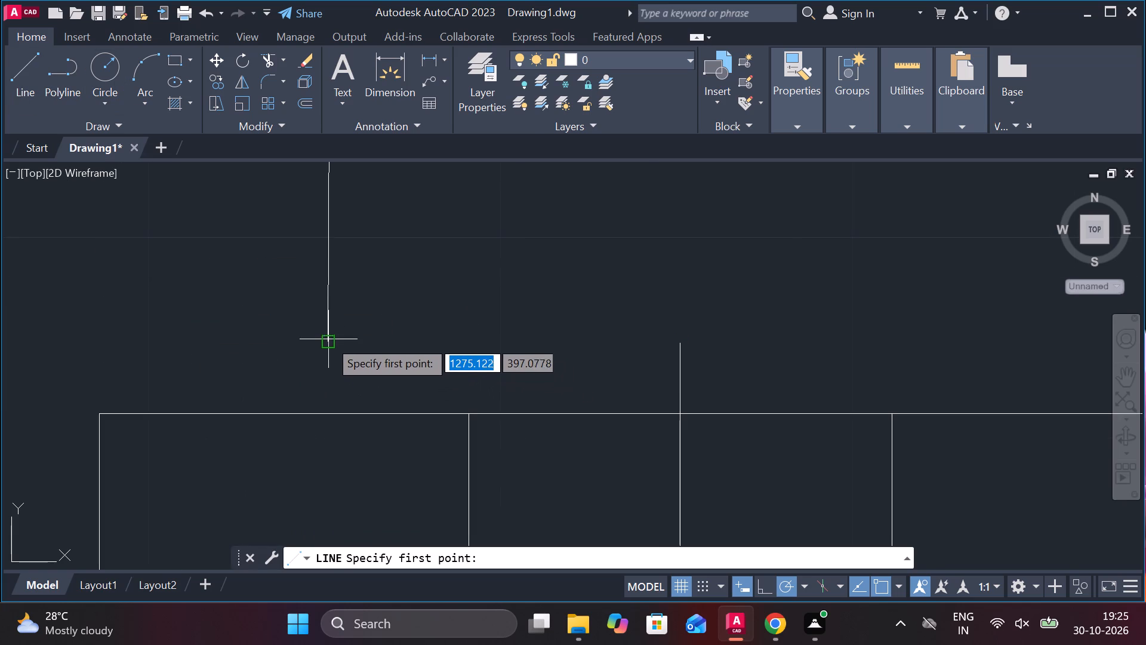
click(328, 338)
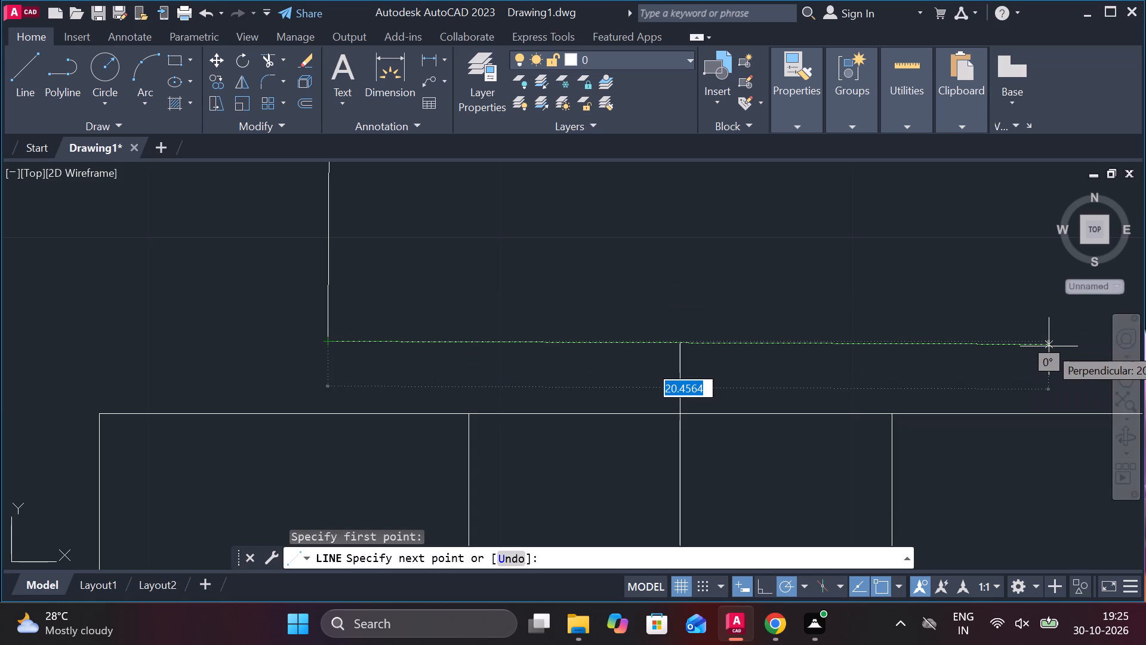
key(2)
key(0)
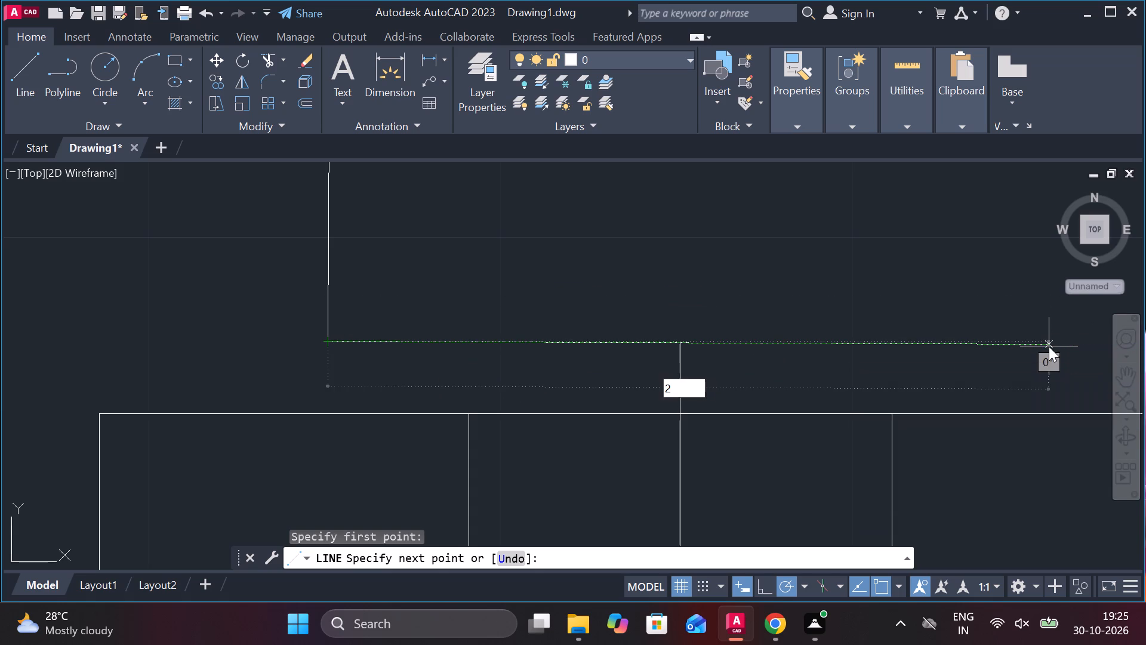
key(Return)
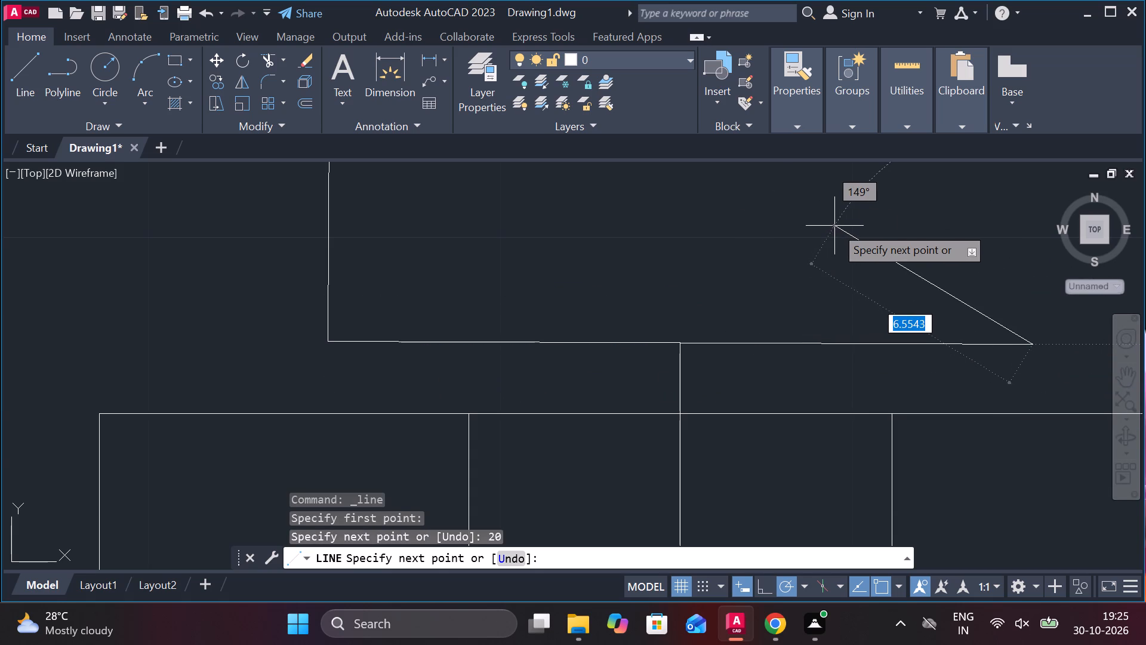
key(ctrl+z)
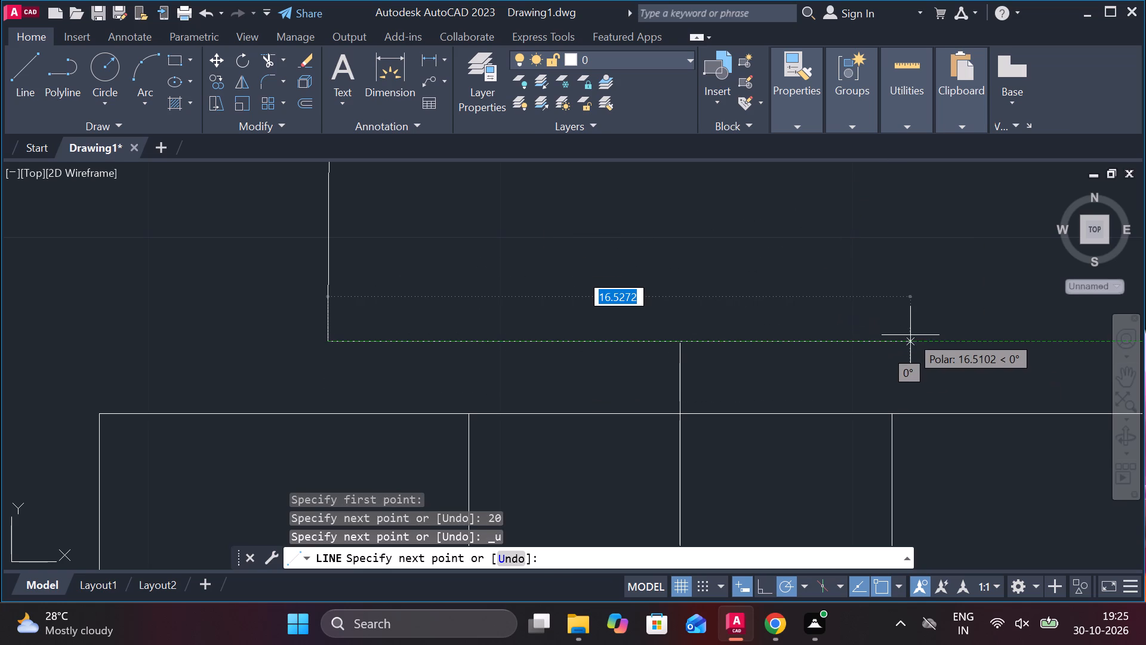
text(20)
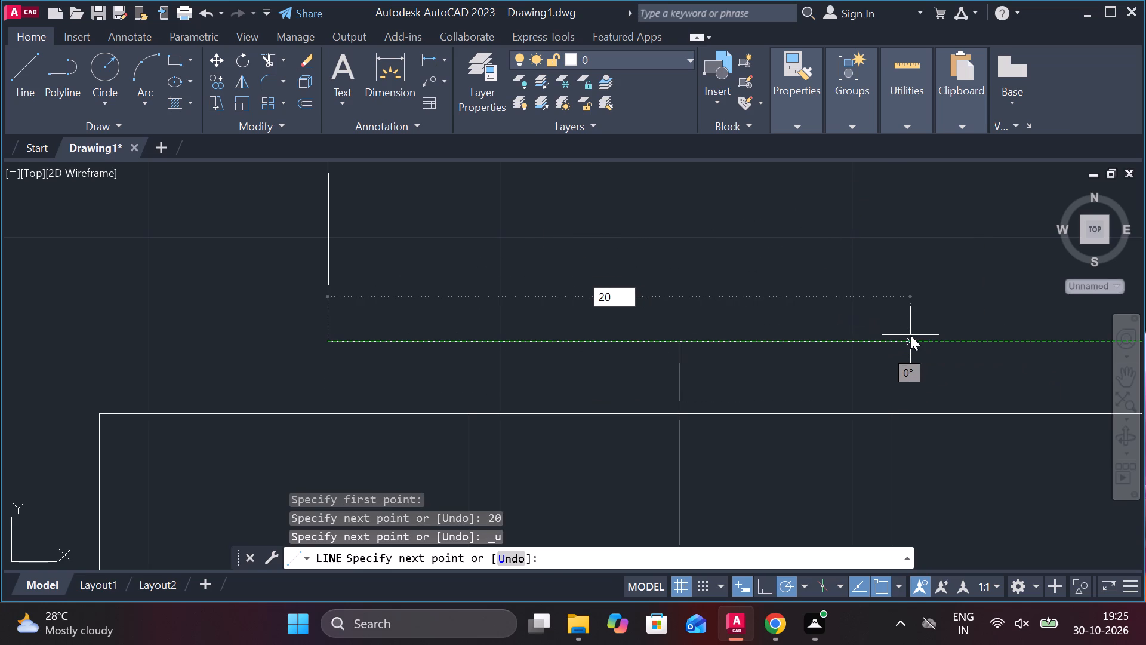
key(Return)
key(Escape)
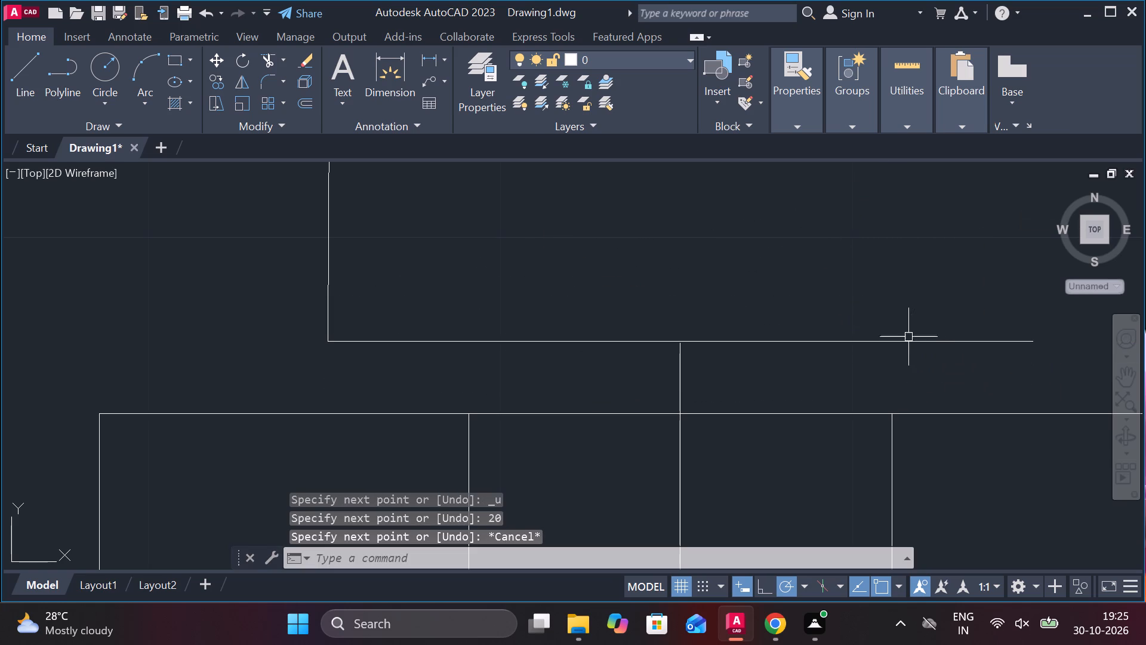
Erase the short vertical line rising from the 20-unit line's left end.
click(325, 232)
key(Delete)
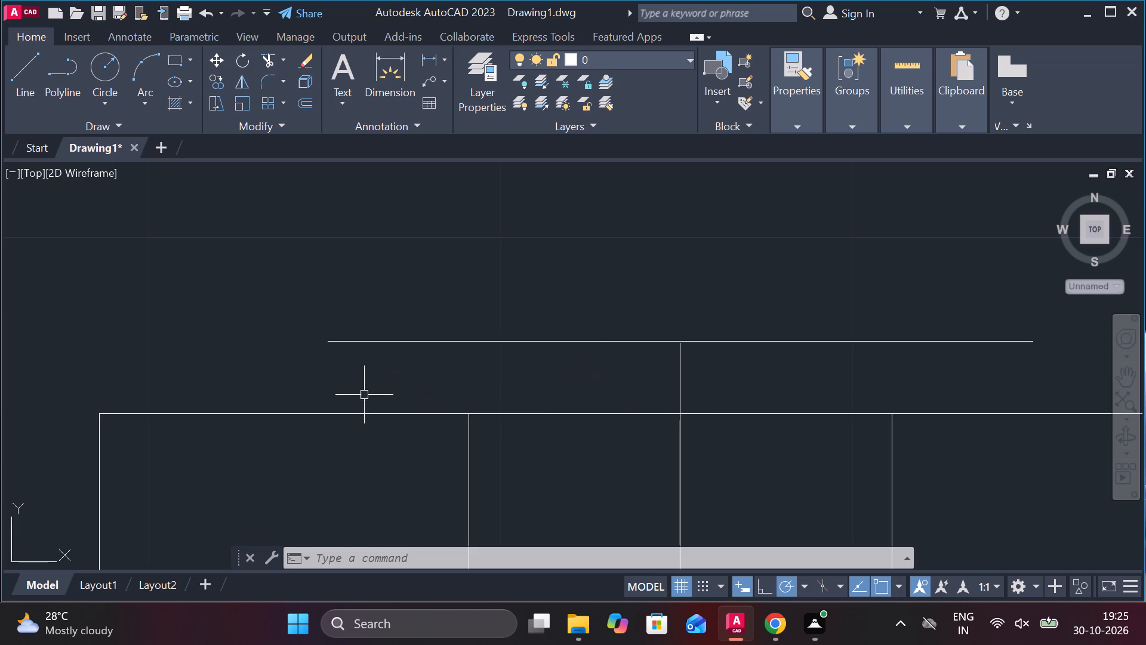
Draw vertical lines from both ends of the 20-unit top line down to the rectangle's upper edge.
click(26, 76)
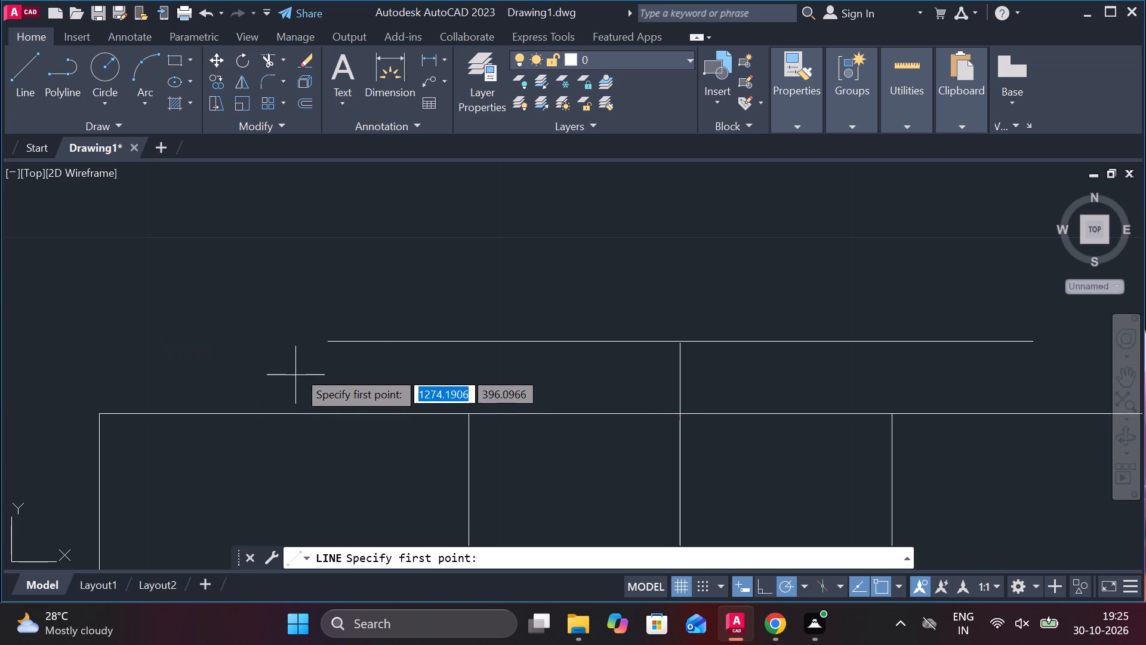
click(327, 341)
click(326, 411)
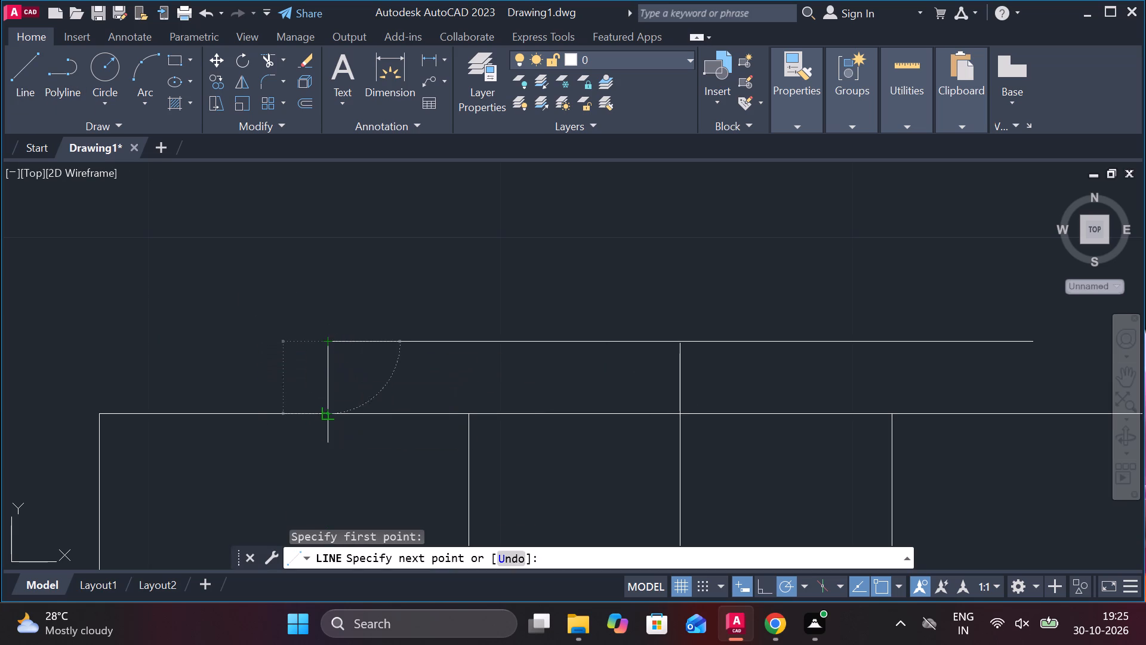
key(Escape)
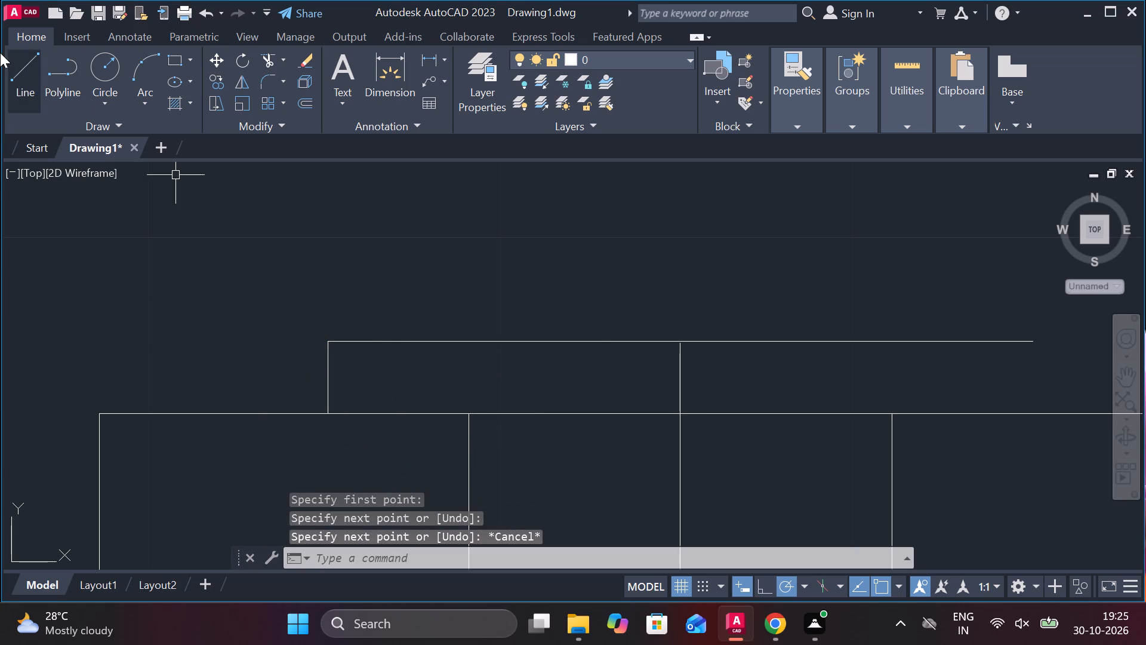
key(l)
key(Return)
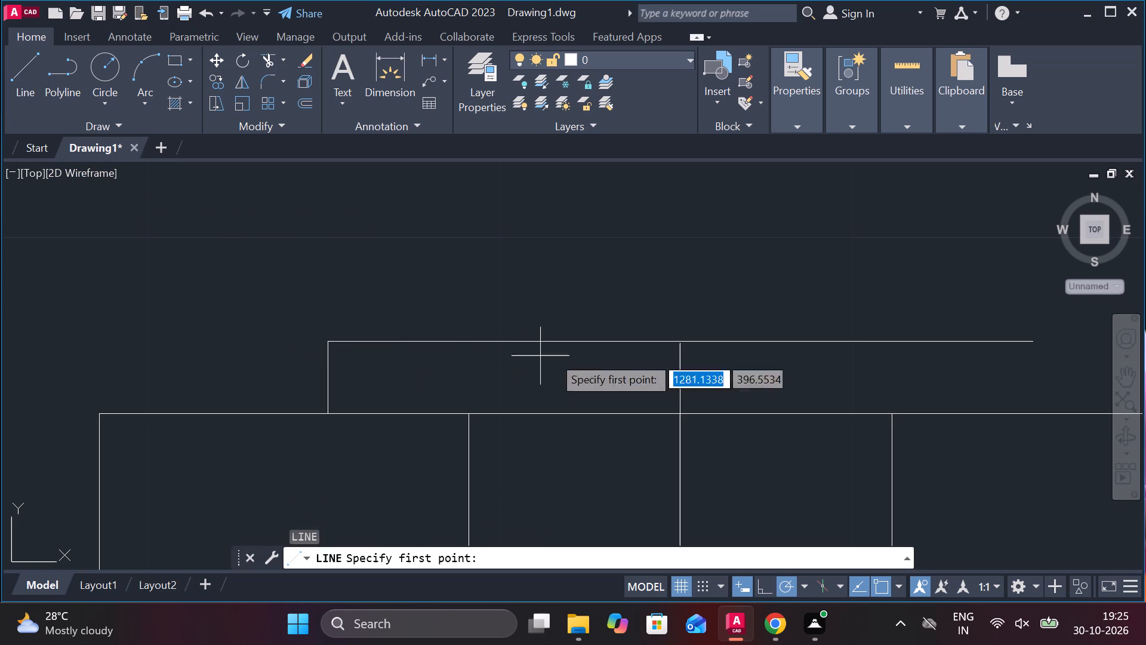
click(1028, 341)
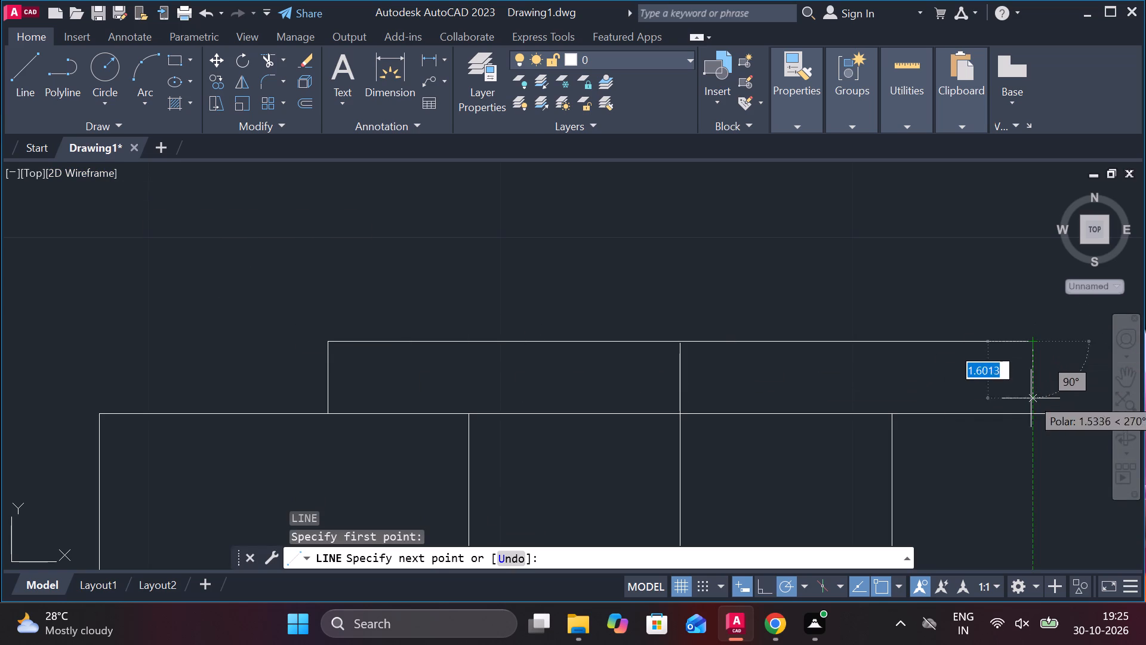
click(1029, 416)
key(Escape)
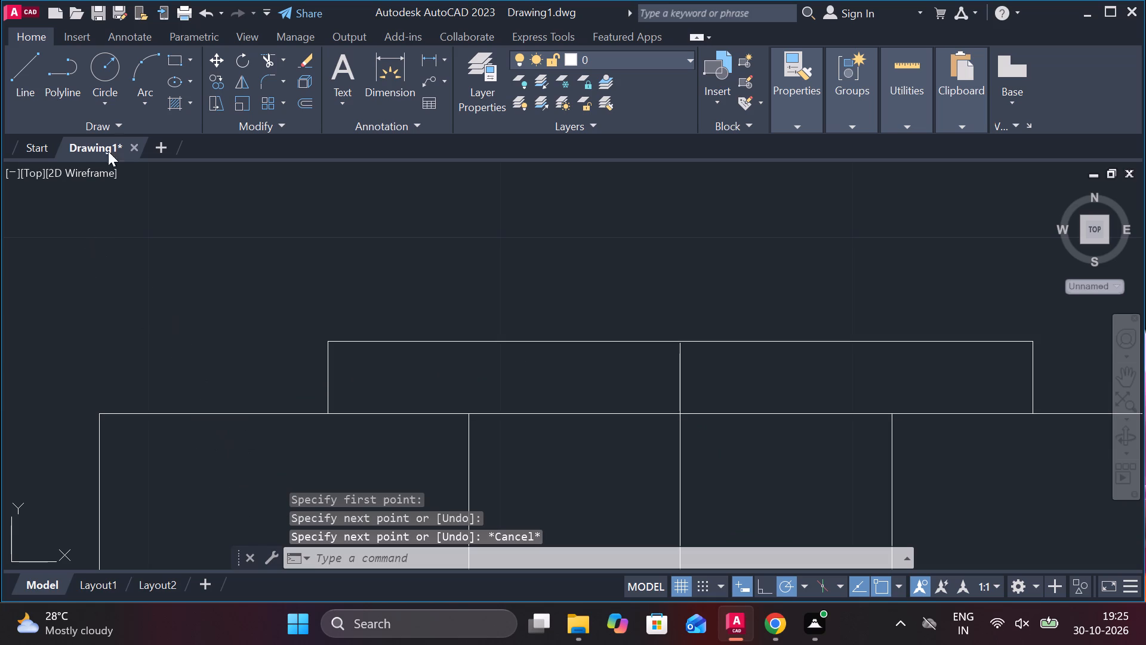
Fillet the two outer corners between the short vertical lines and the rectangle's upper edge with radius 2.
click(266, 78)
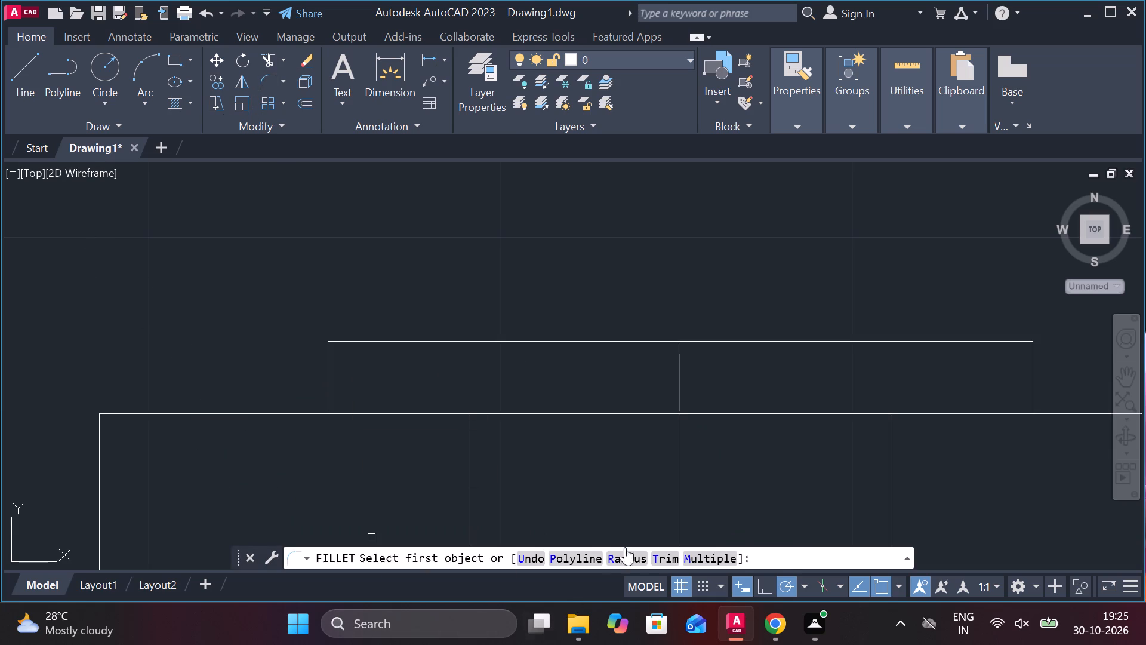
click(640, 554)
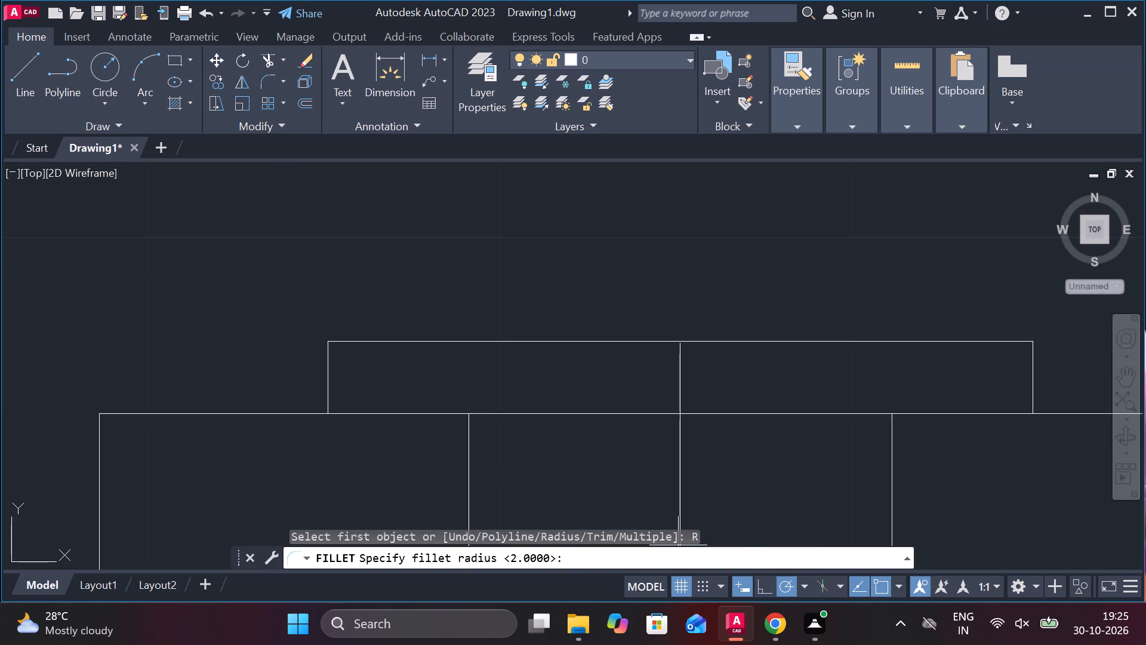
key(2)
key(Return)
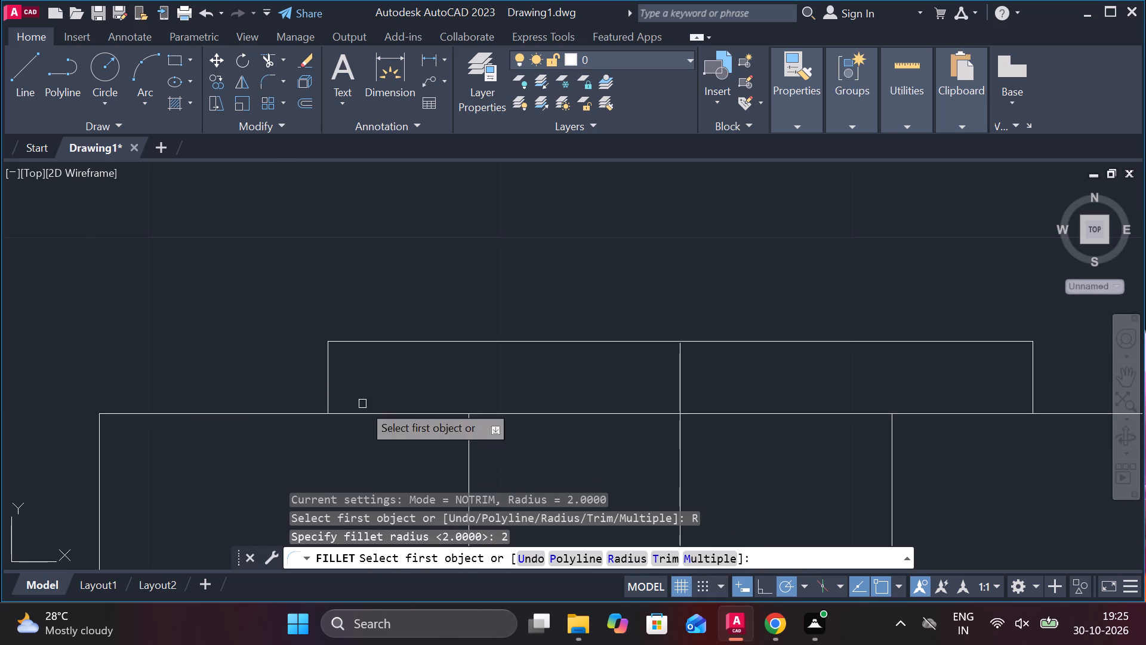
click(292, 411)
click(326, 382)
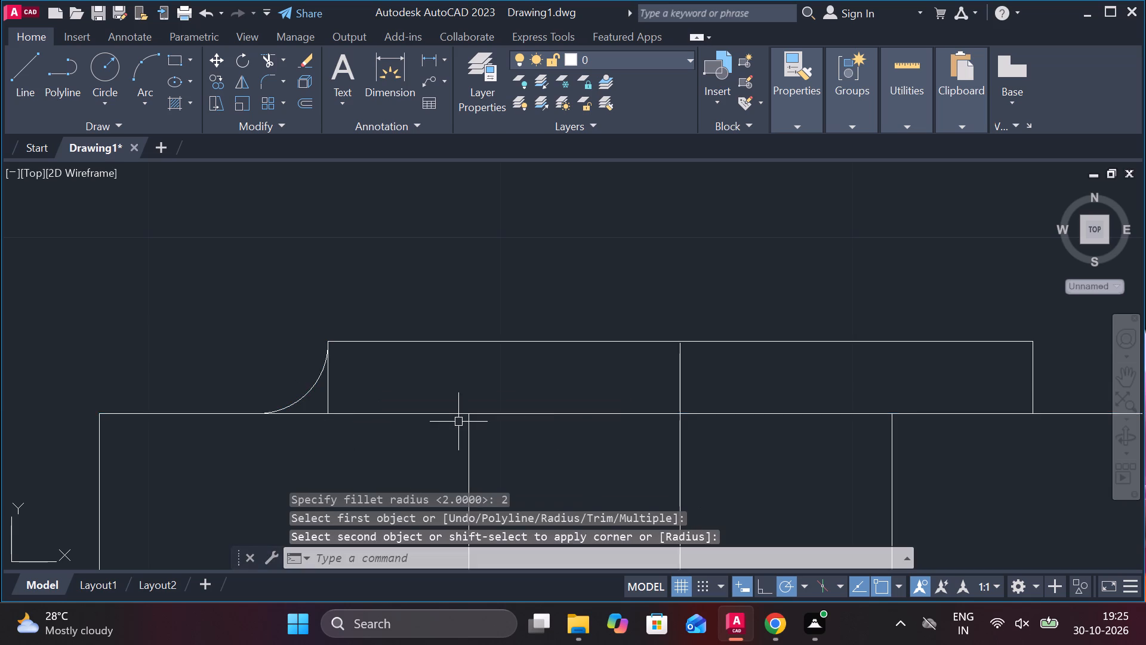
key(space)
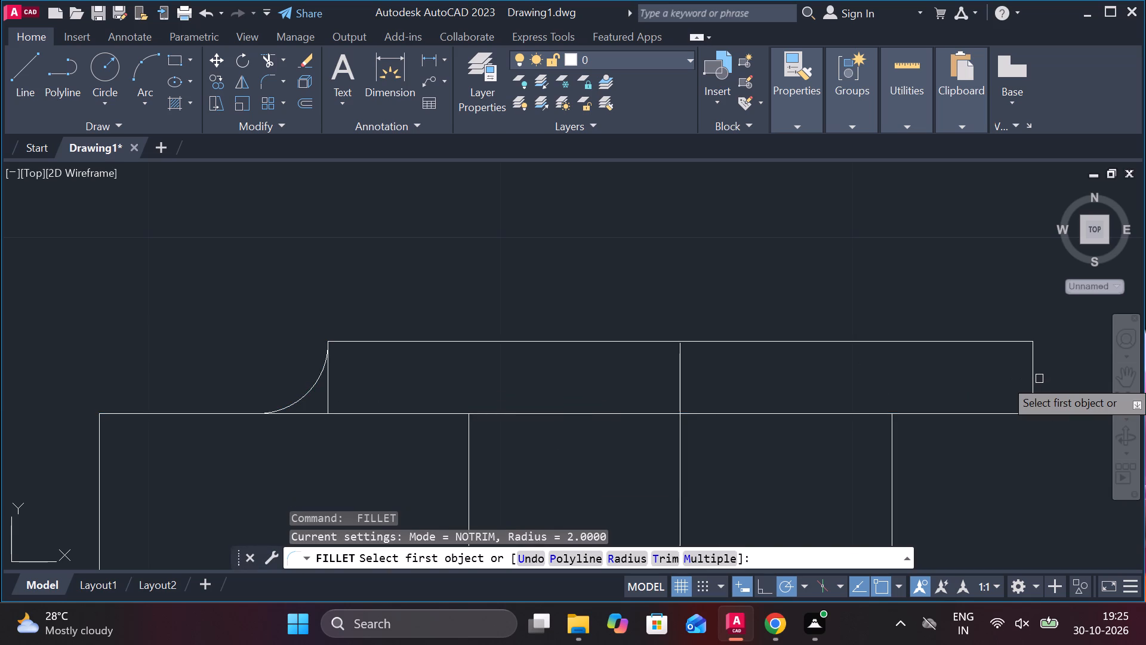
click(1031, 379)
click(1062, 417)
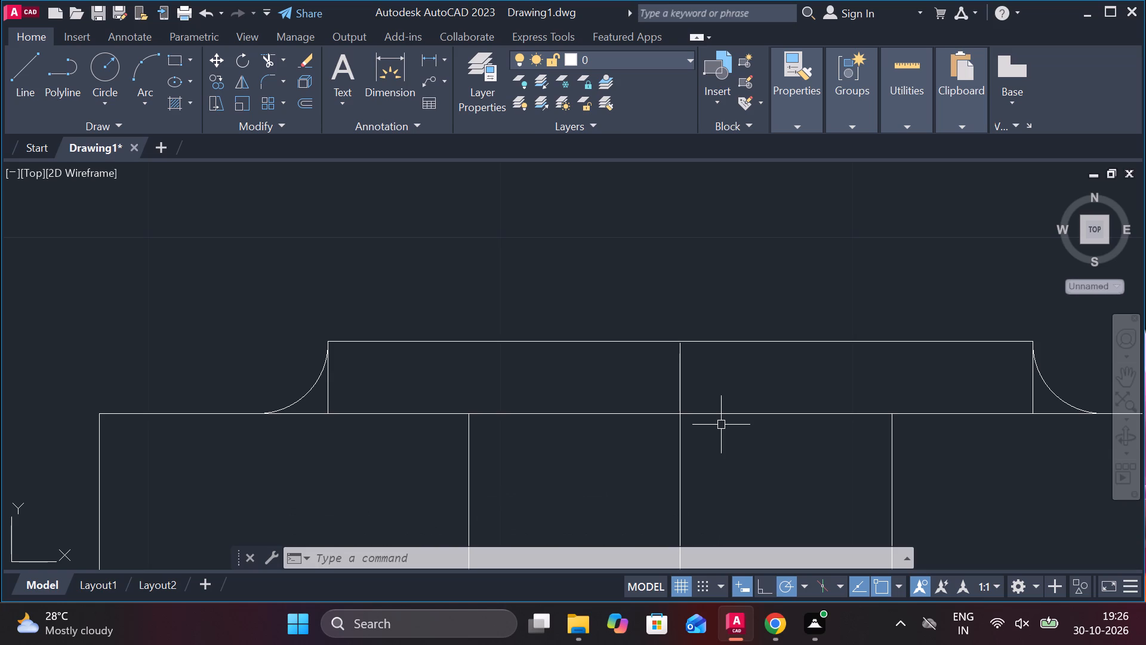
key(Escape)
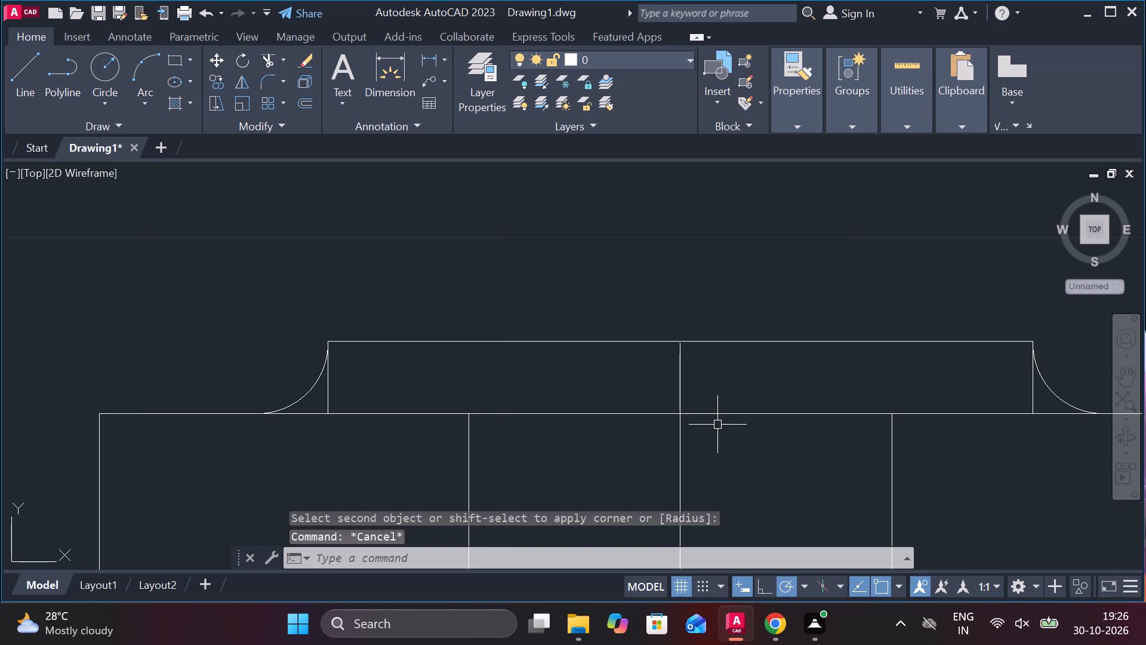
Trim away both short vertical lines beside the fillet arcs, below the ends of the 20-unit line.
click(26, 66)
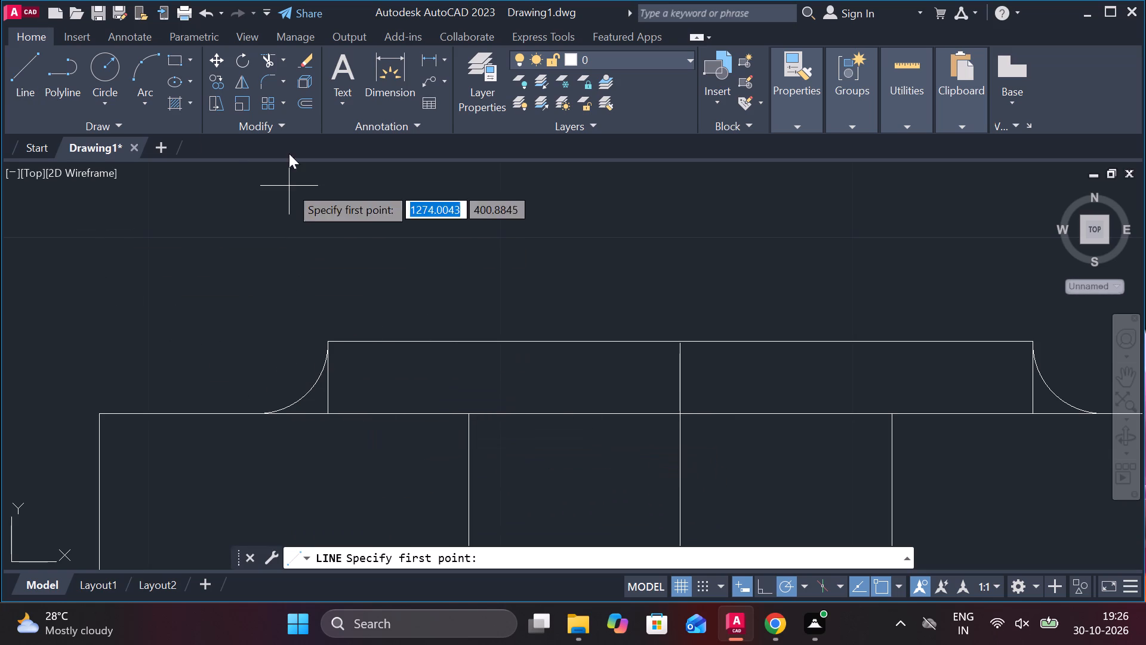
click(264, 57)
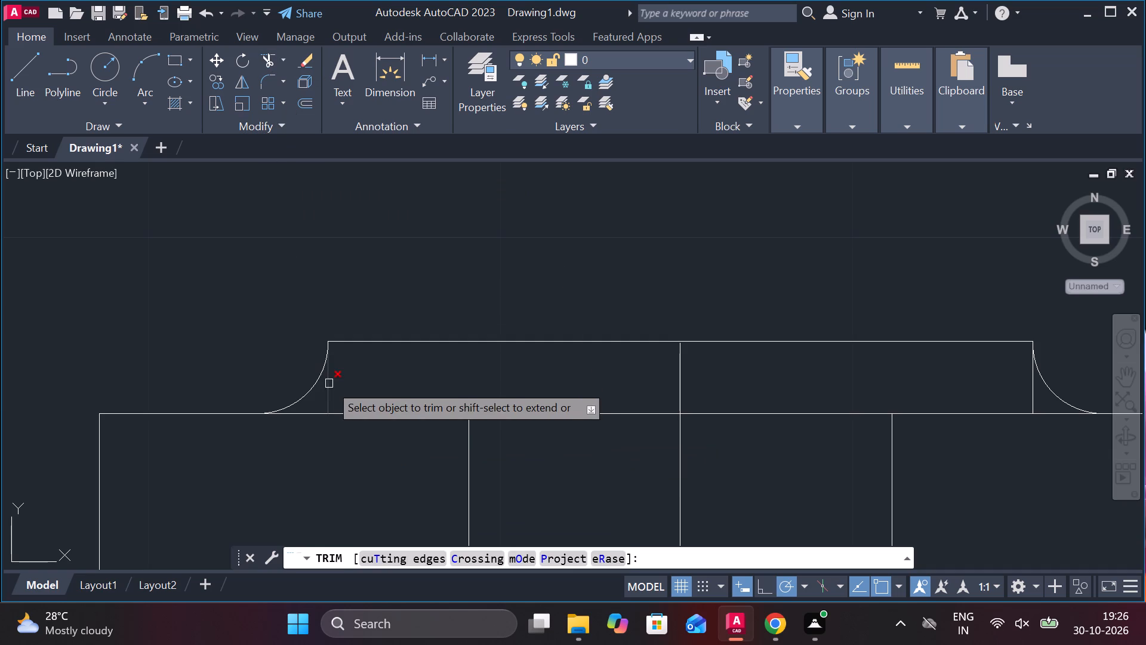
click(330, 389)
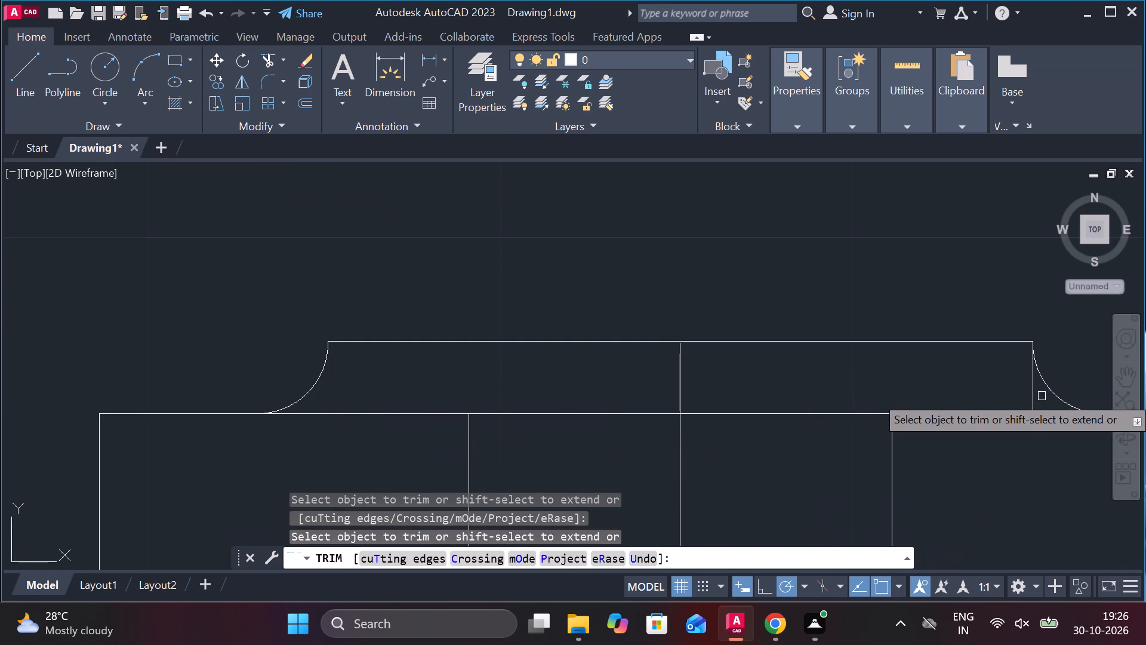
click(1032, 394)
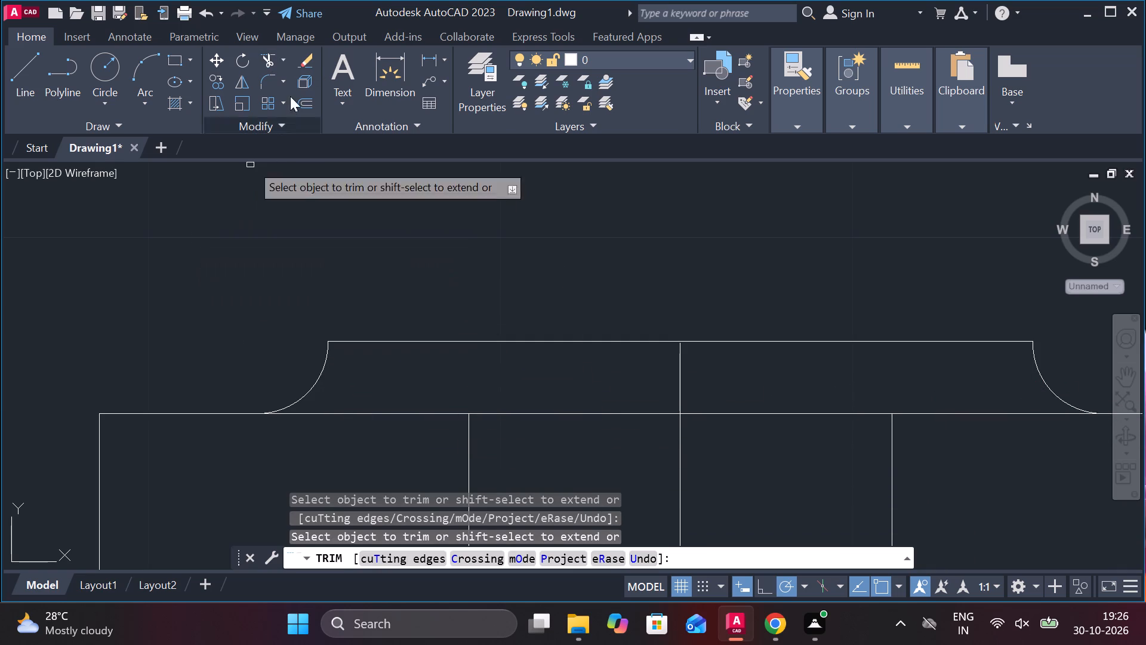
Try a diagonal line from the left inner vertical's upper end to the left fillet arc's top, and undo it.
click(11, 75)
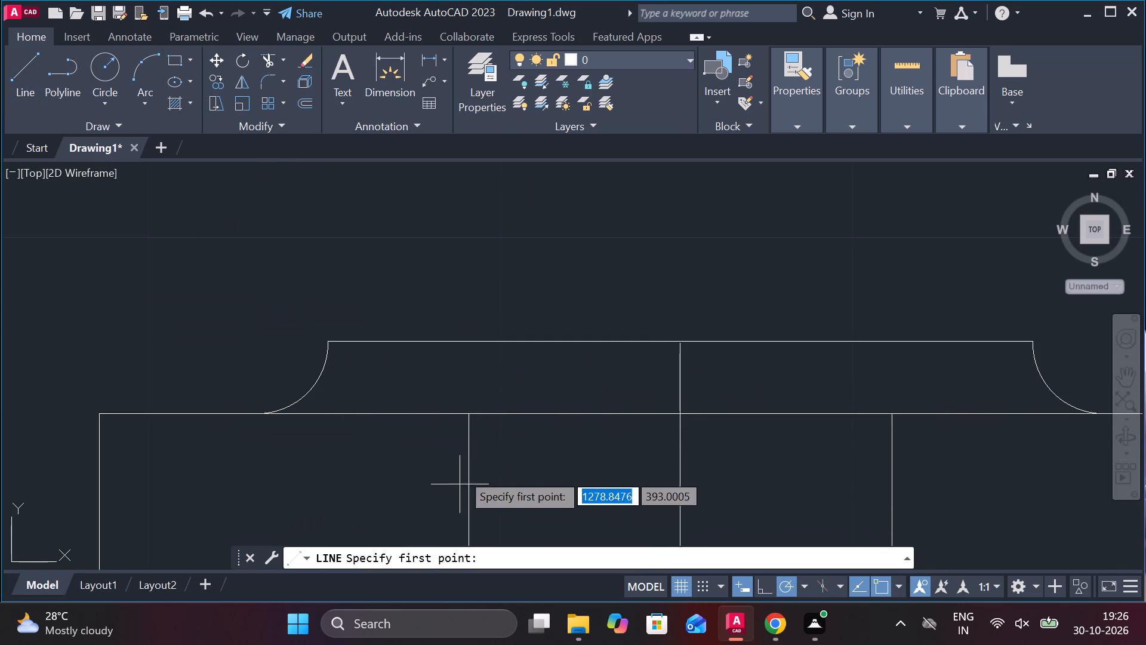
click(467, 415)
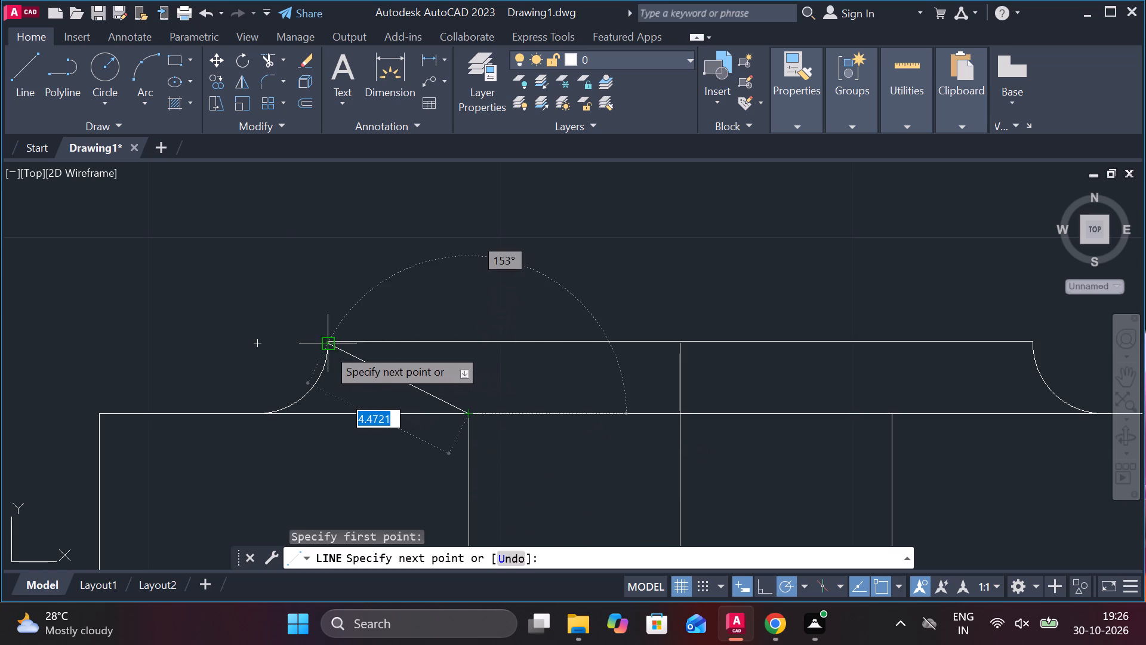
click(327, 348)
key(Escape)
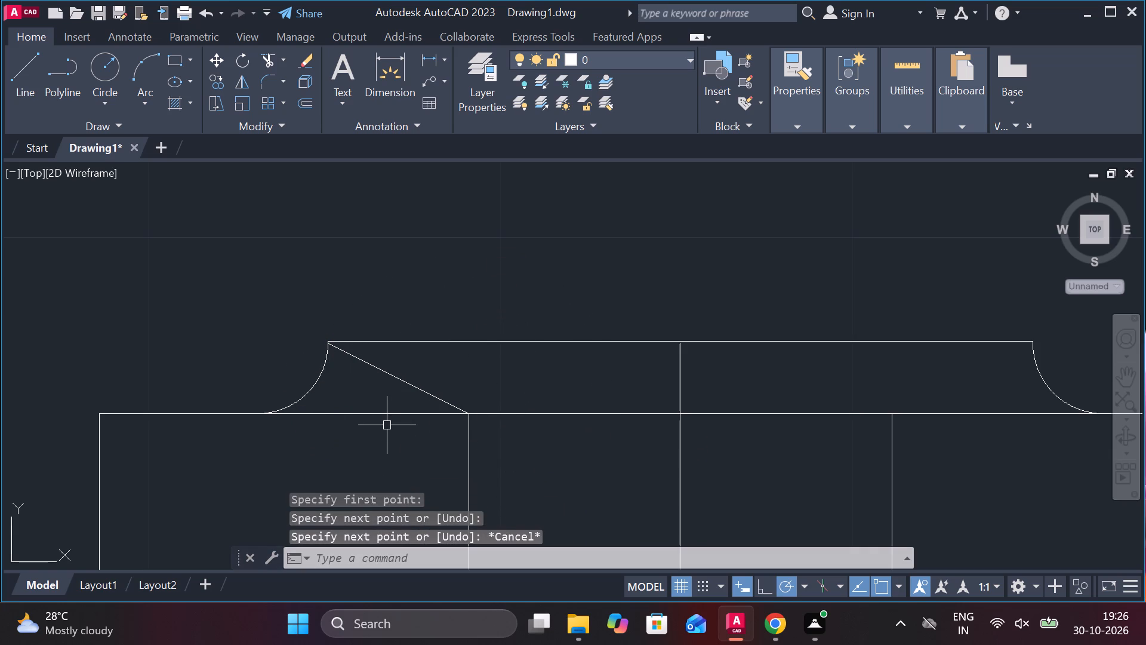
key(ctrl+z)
Draw a diagonal line about 4.49 units long from the left inner vertical's upper end to the 20-unit line's left end.
click(39, 66)
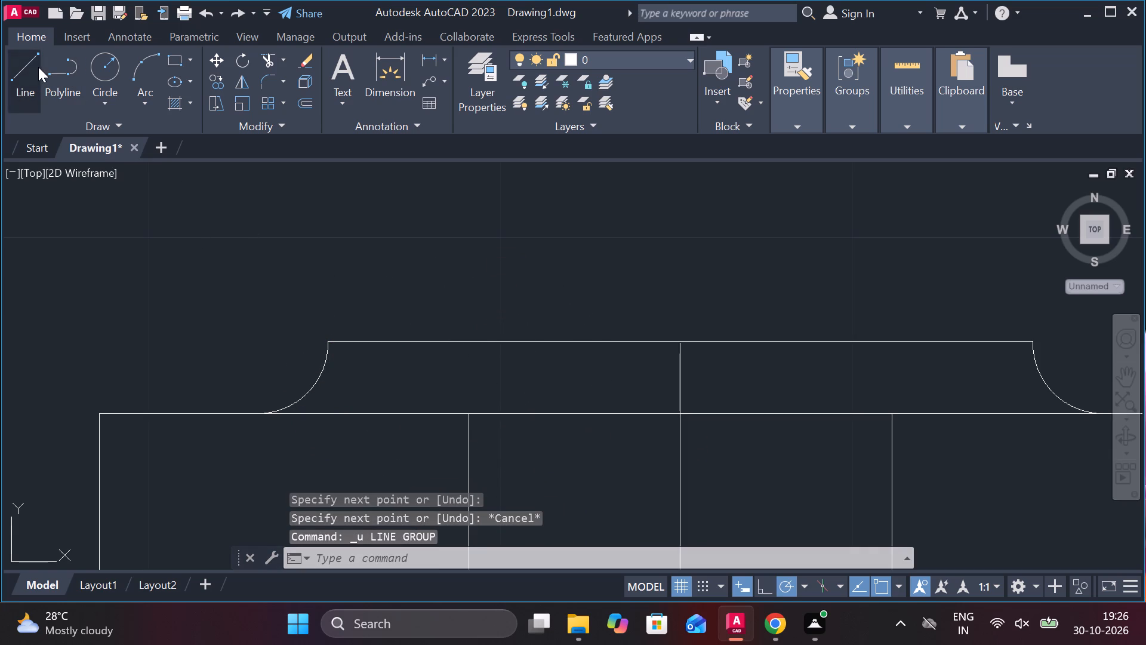
scroll(470, 462, up, 3)
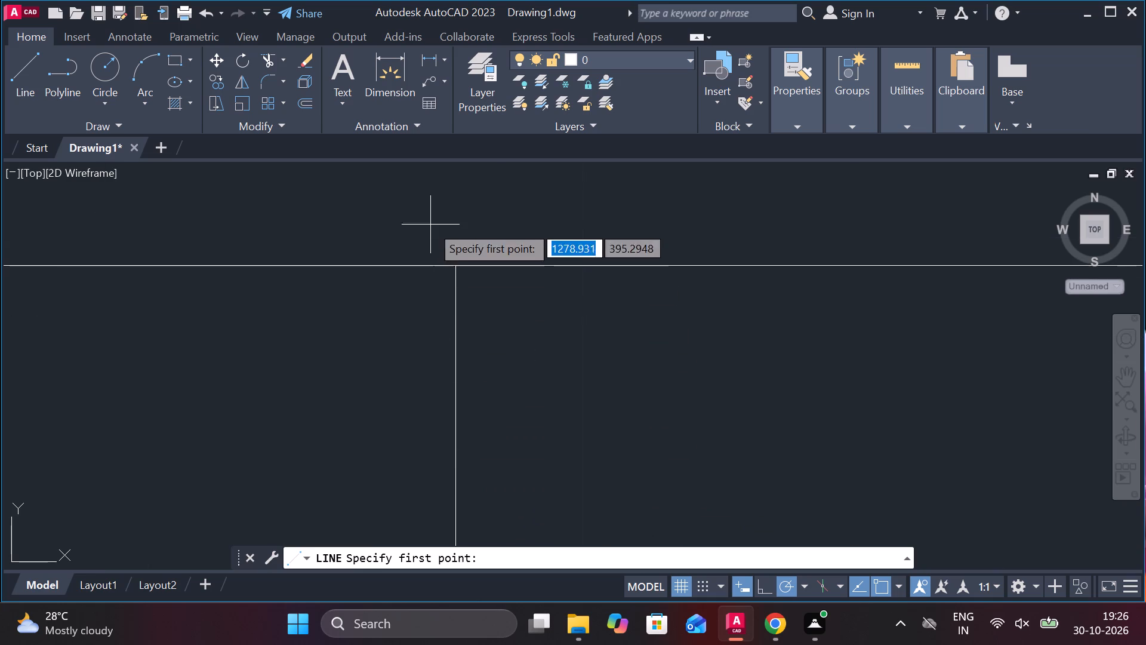
click(458, 267)
scroll(465, 444, down, 3)
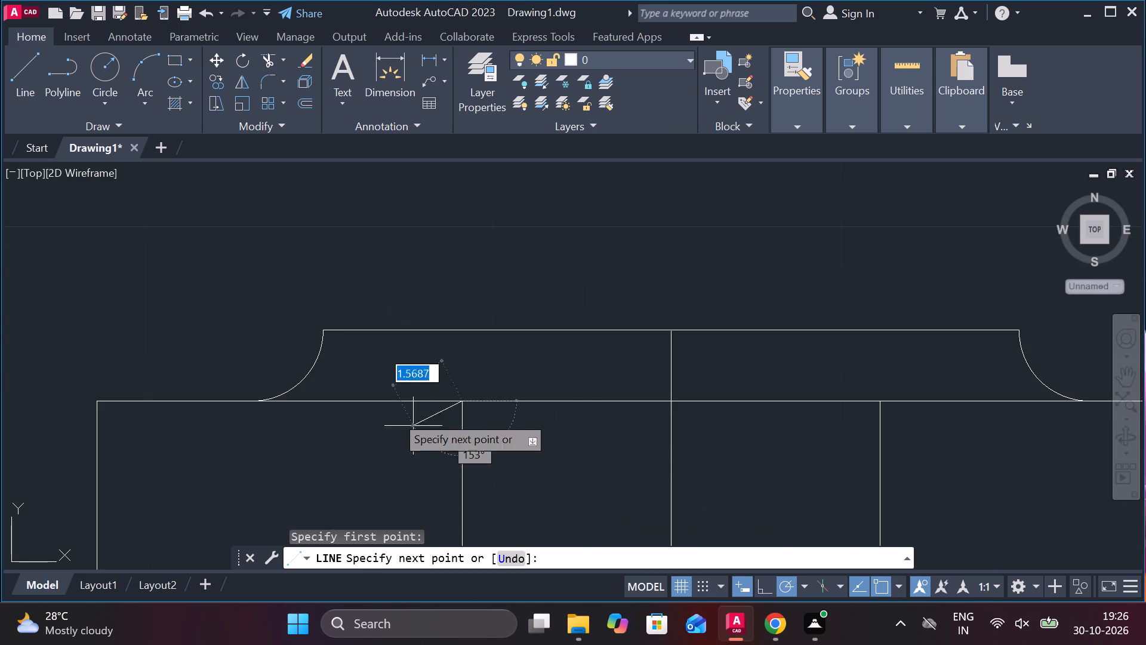
scroll(317, 328, up, 3)
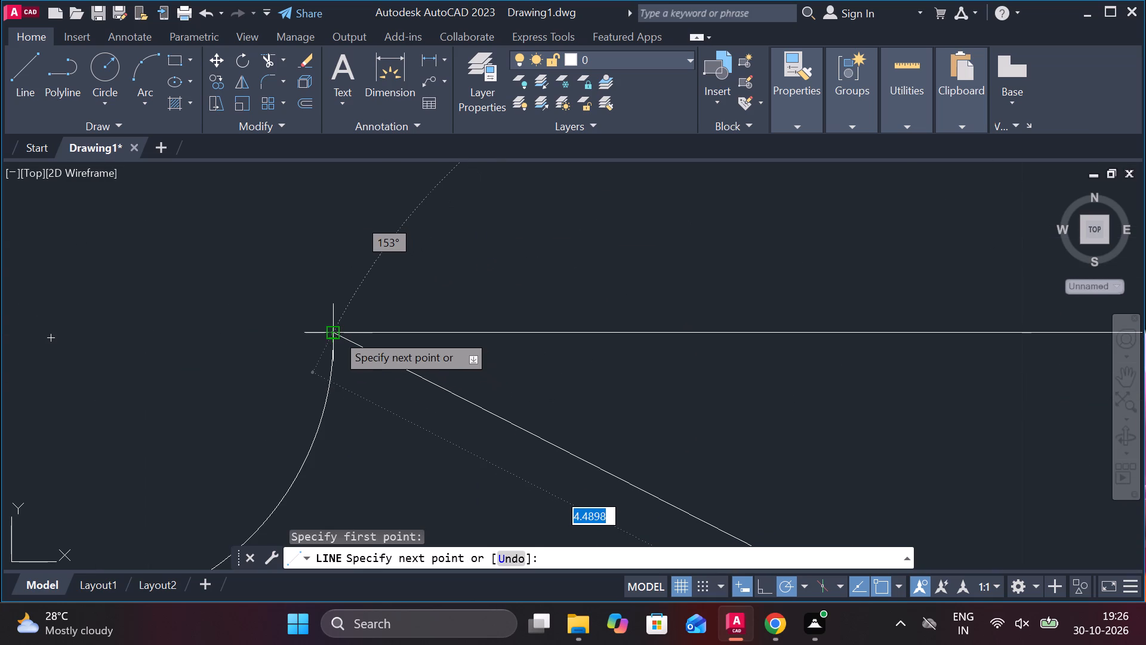
click(336, 333)
key(Escape)
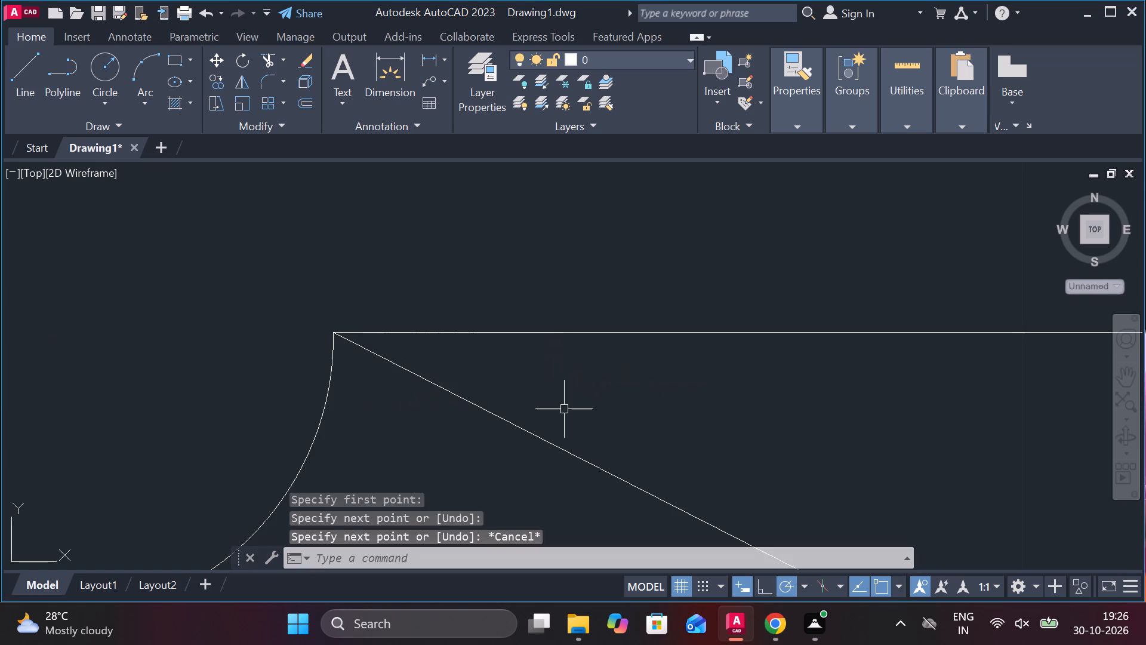
Draw a matching diagonal line about 4.49 units long from the right inner vertical's upper end to the 20-unit line's right end.
scroll(528, 438, down, 4)
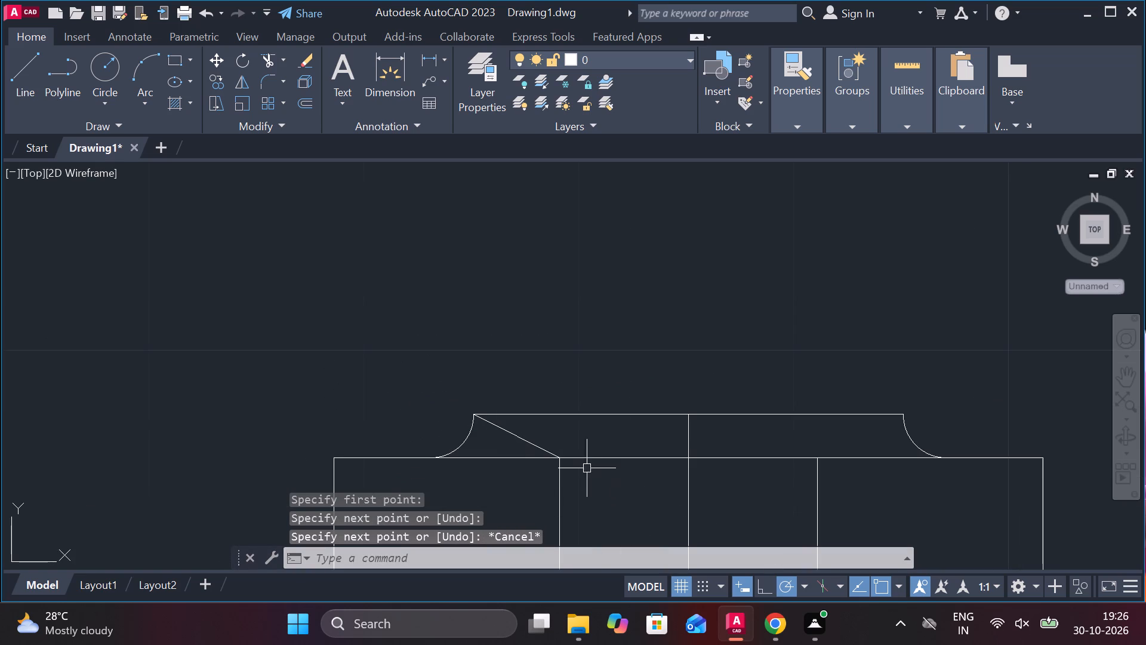
click(29, 67)
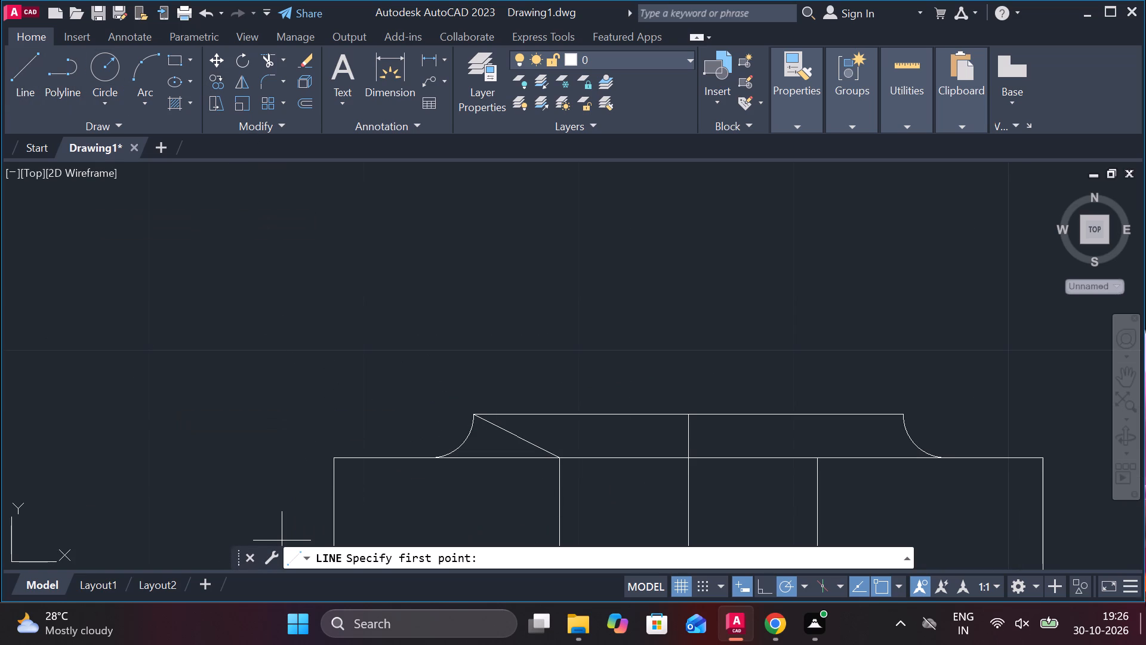
scroll(833, 468, up, 2)
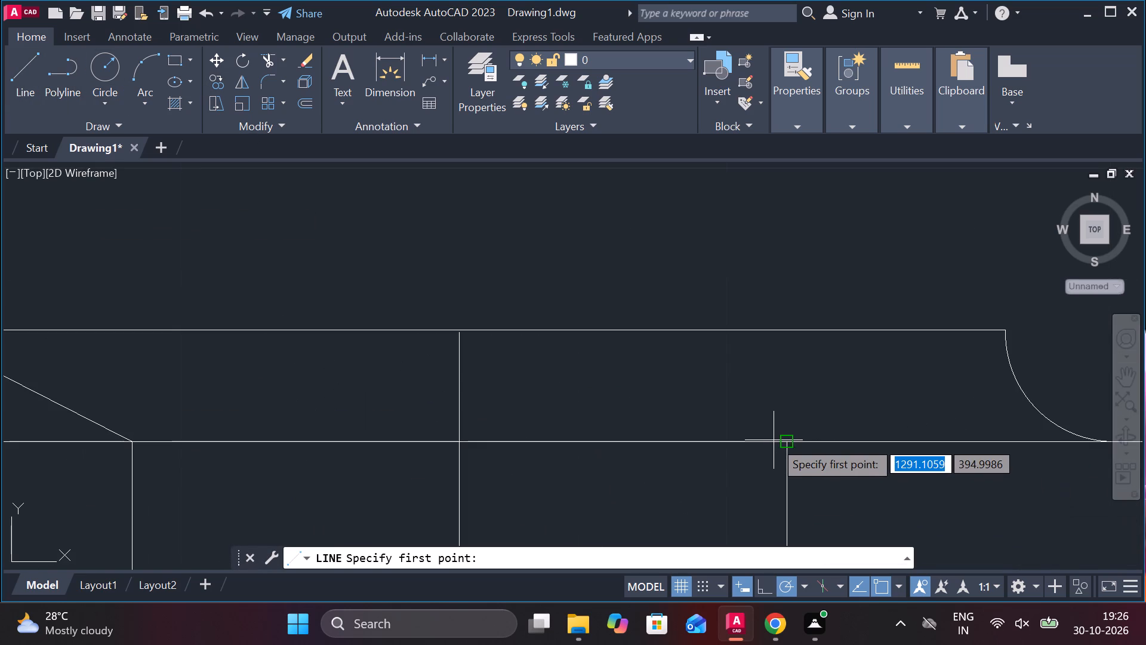
click(782, 441)
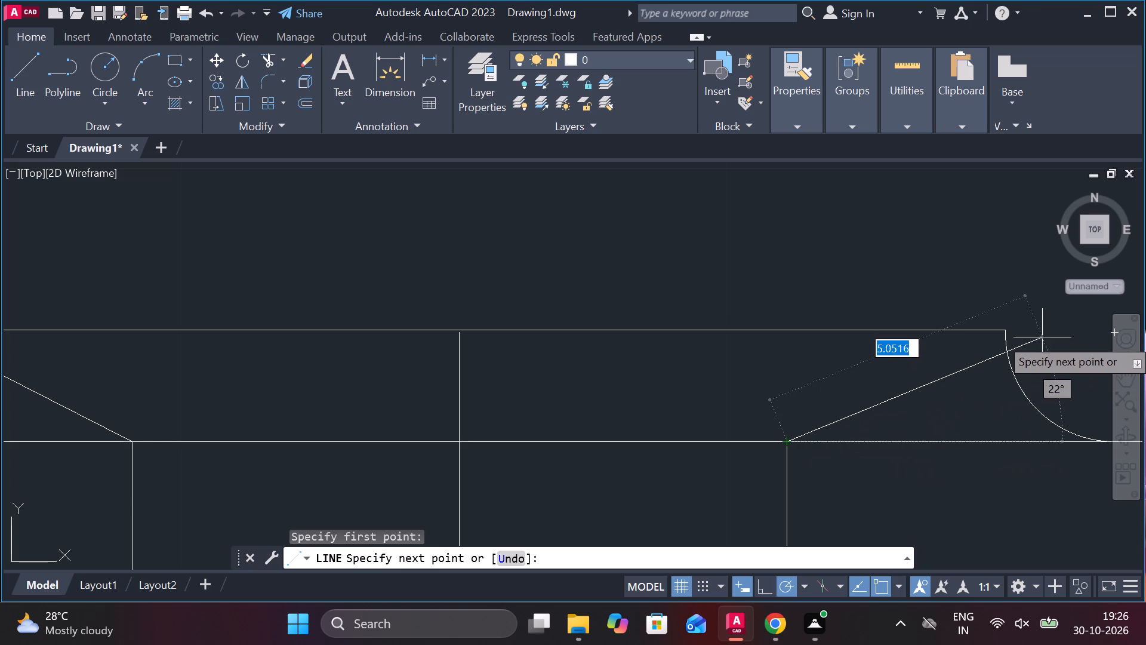
scroll(1011, 334, up, 3)
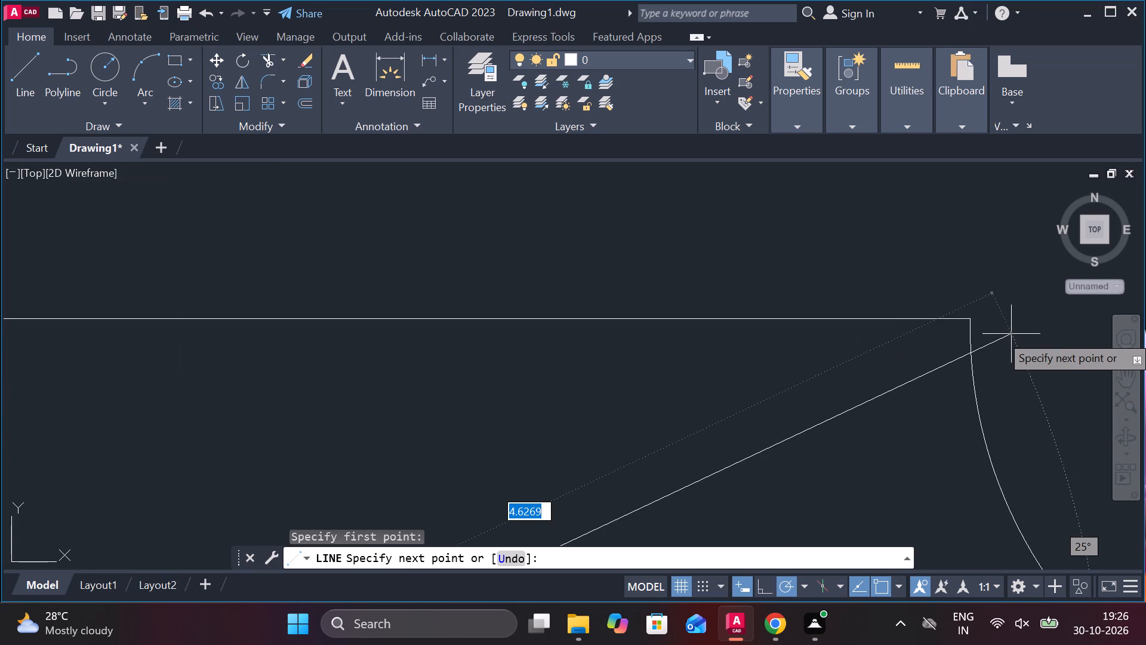
click(971, 321)
key(Escape)
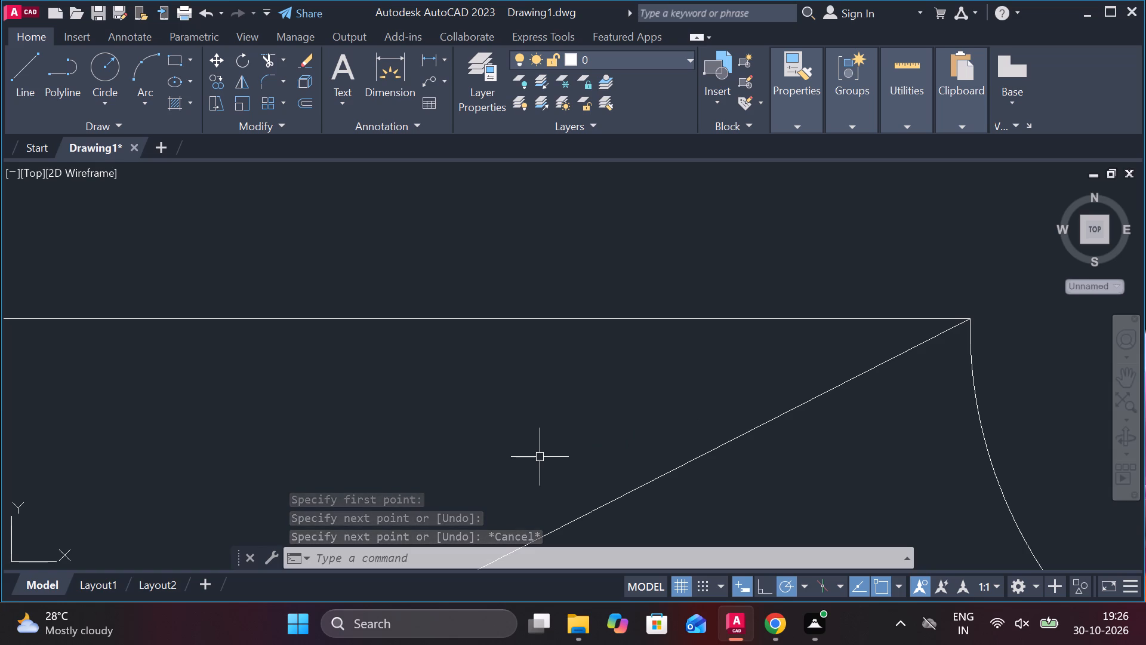
Copy the 33-unit rectangle's bottom edge 3 units straight up.
scroll(556, 399, down, 5)
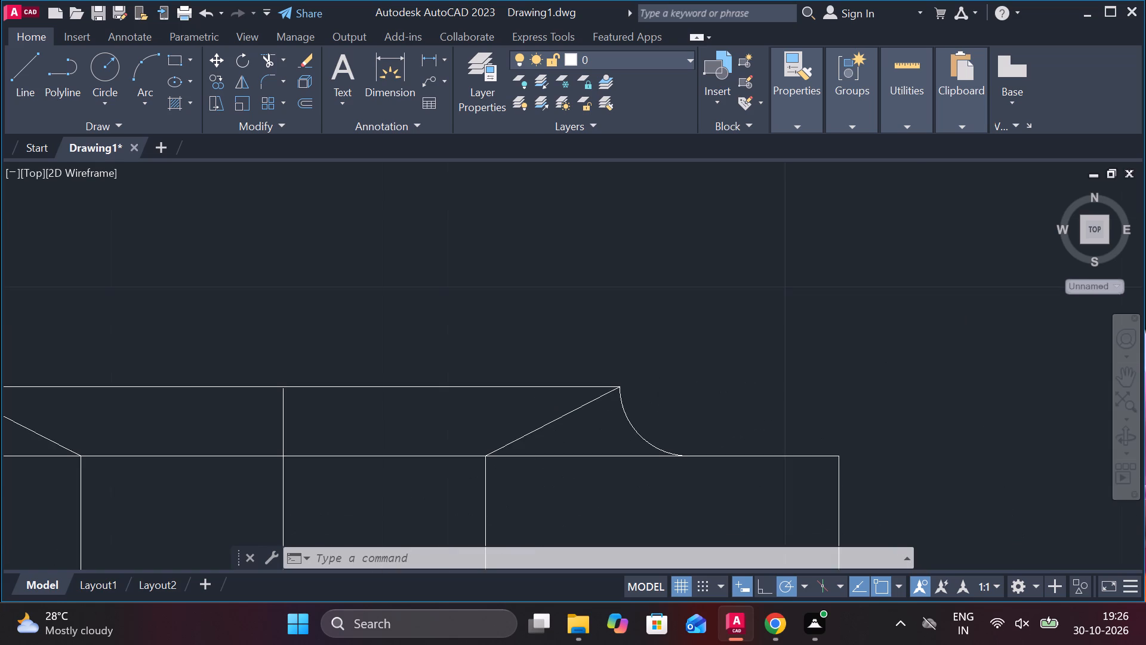
scroll(556, 399, down, 1)
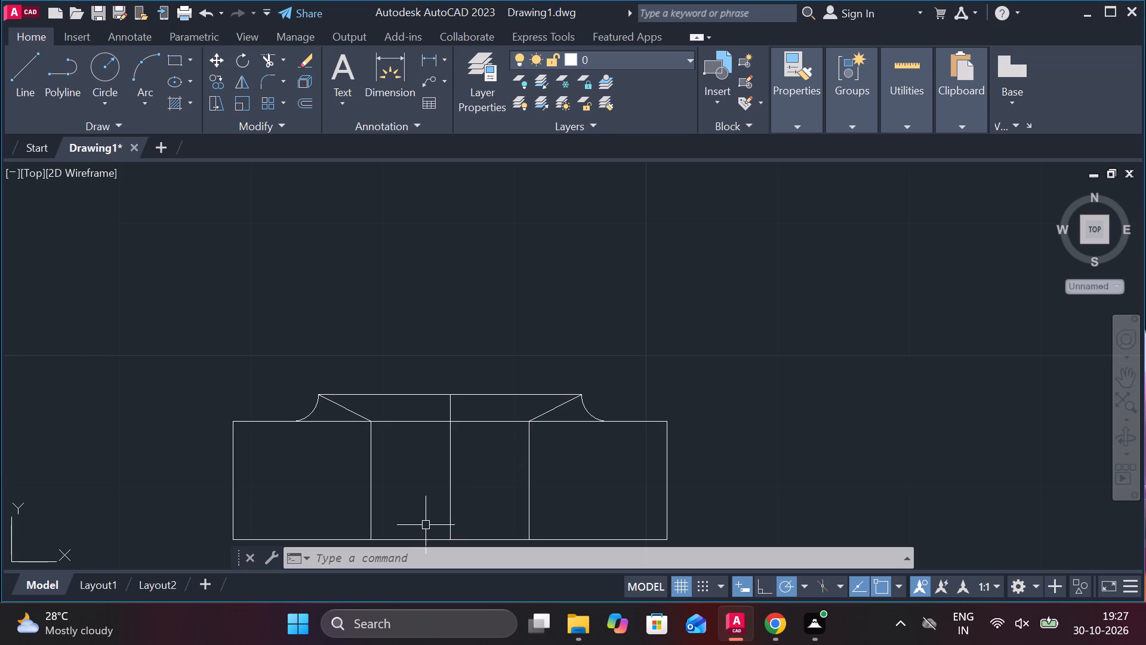
click(476, 537)
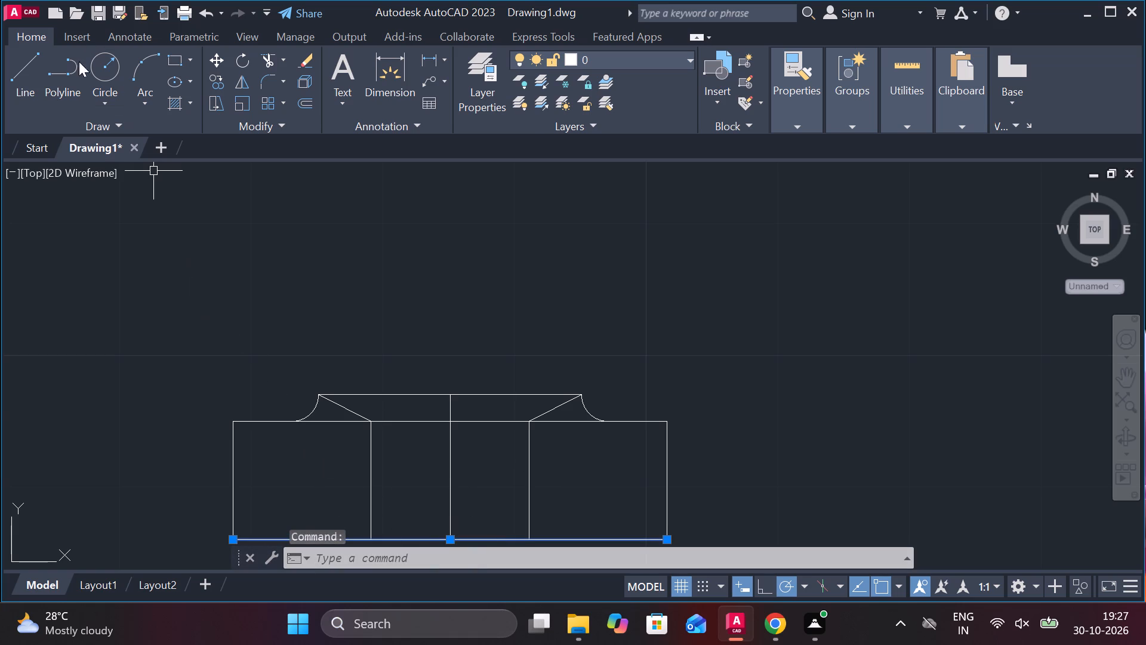
click(217, 75)
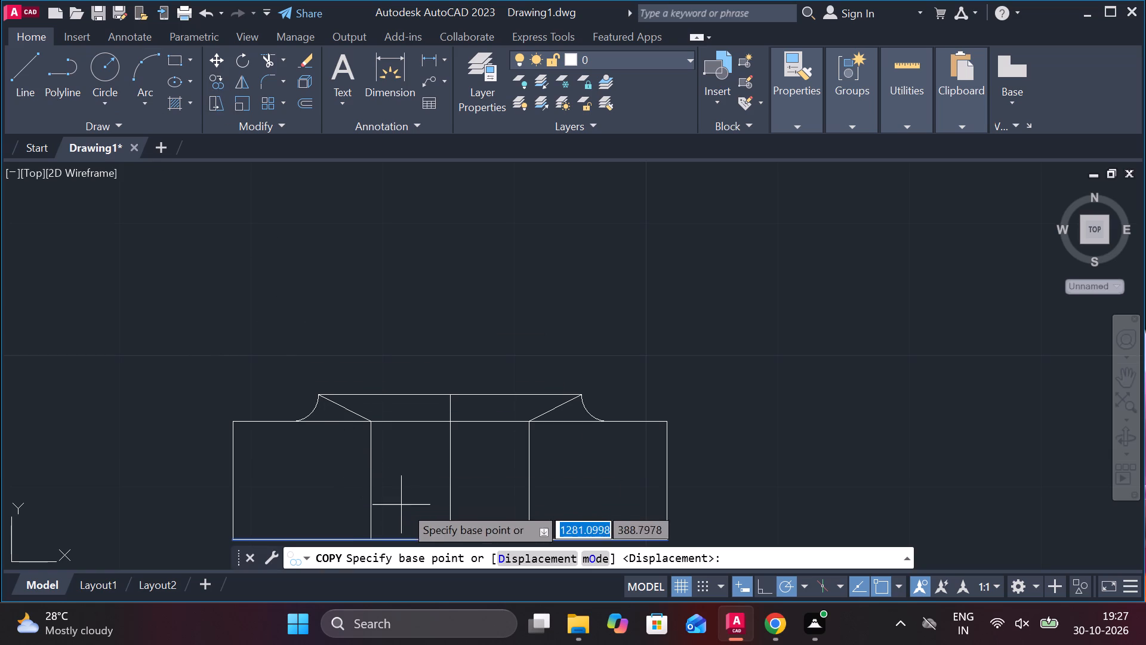
click(446, 539)
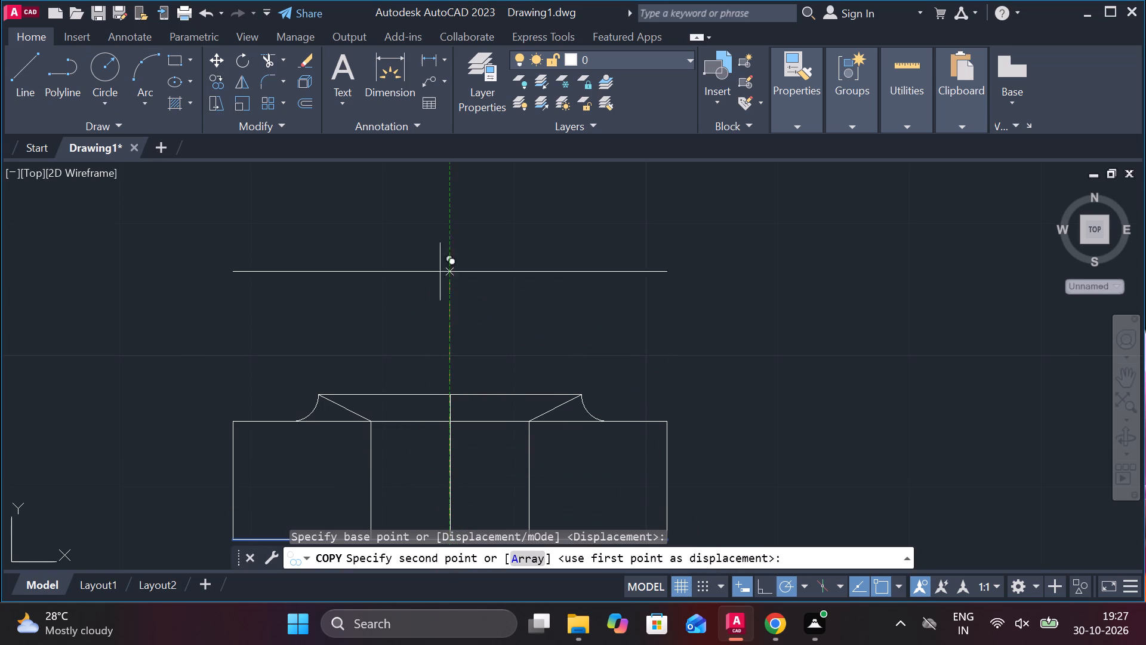
key(3)
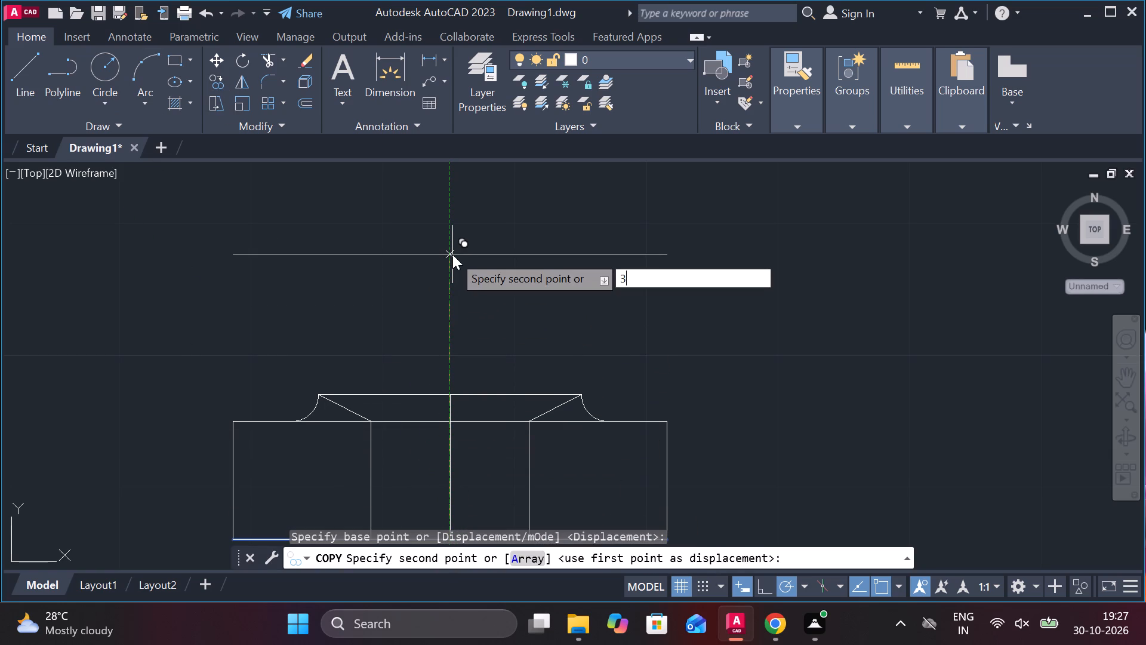
key(Return)
key(Escape)
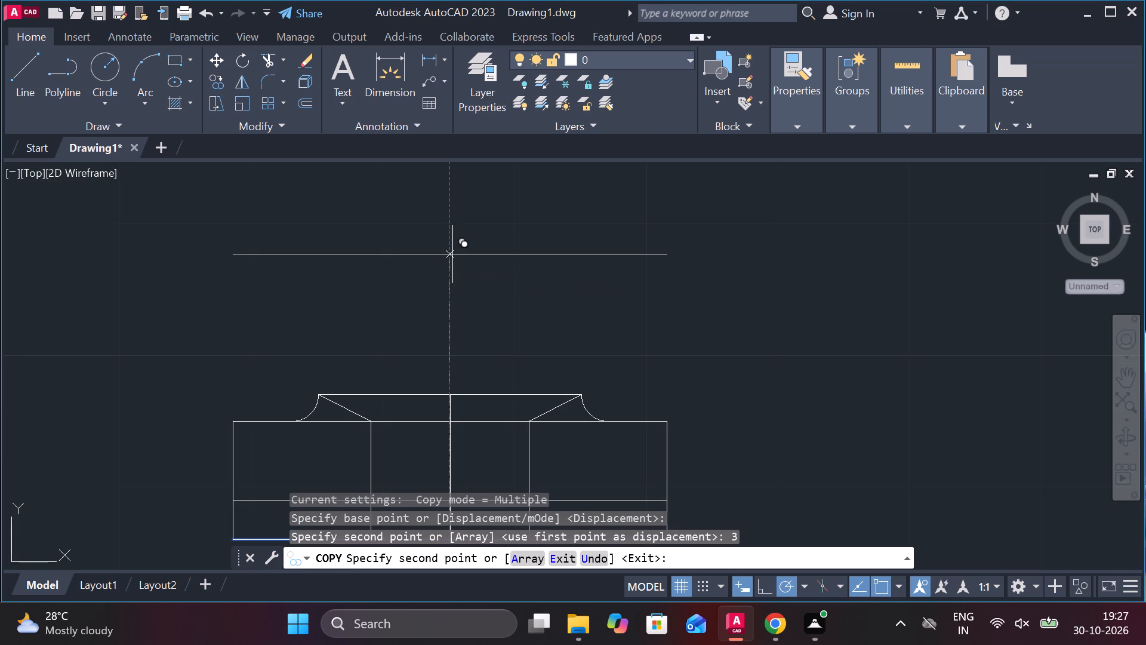
From the copied line's midpoint, draw a 14.5-unit line to the left and a vertical from its end down to the bottom edge.
scroll(341, 341, down, 2)
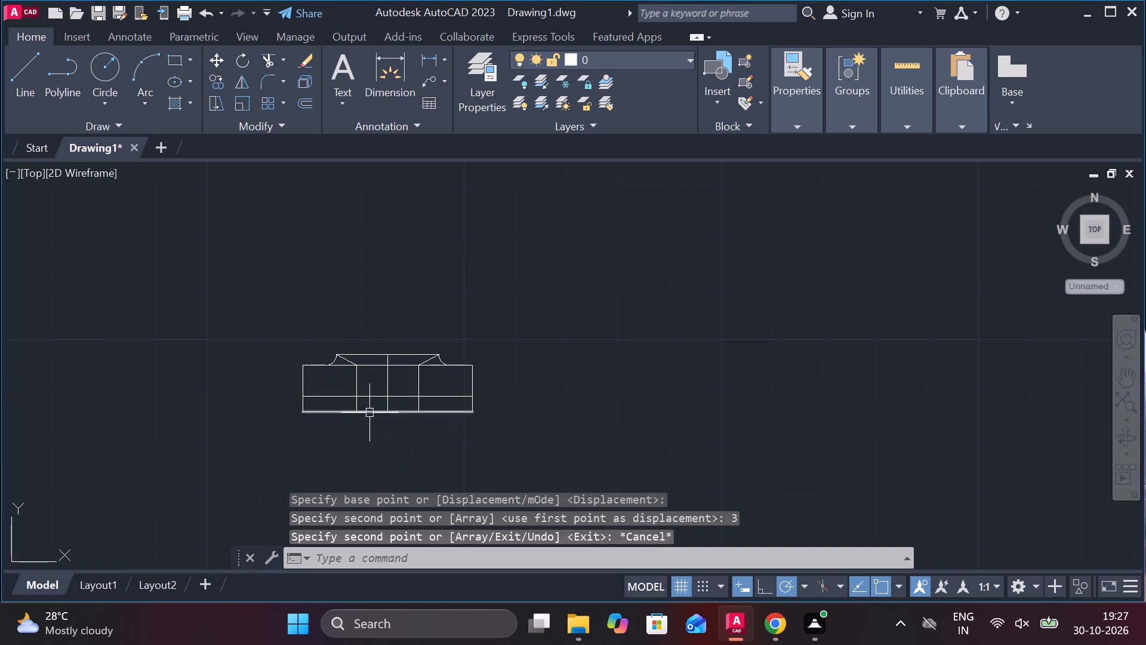
scroll(362, 393, up, 2)
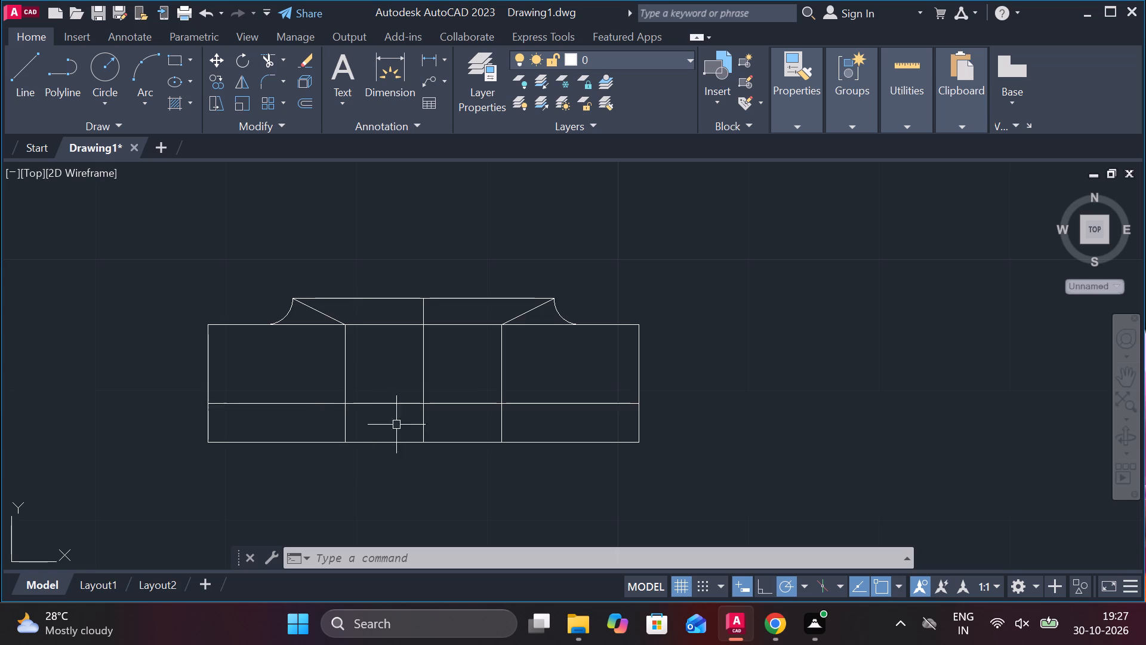
click(39, 80)
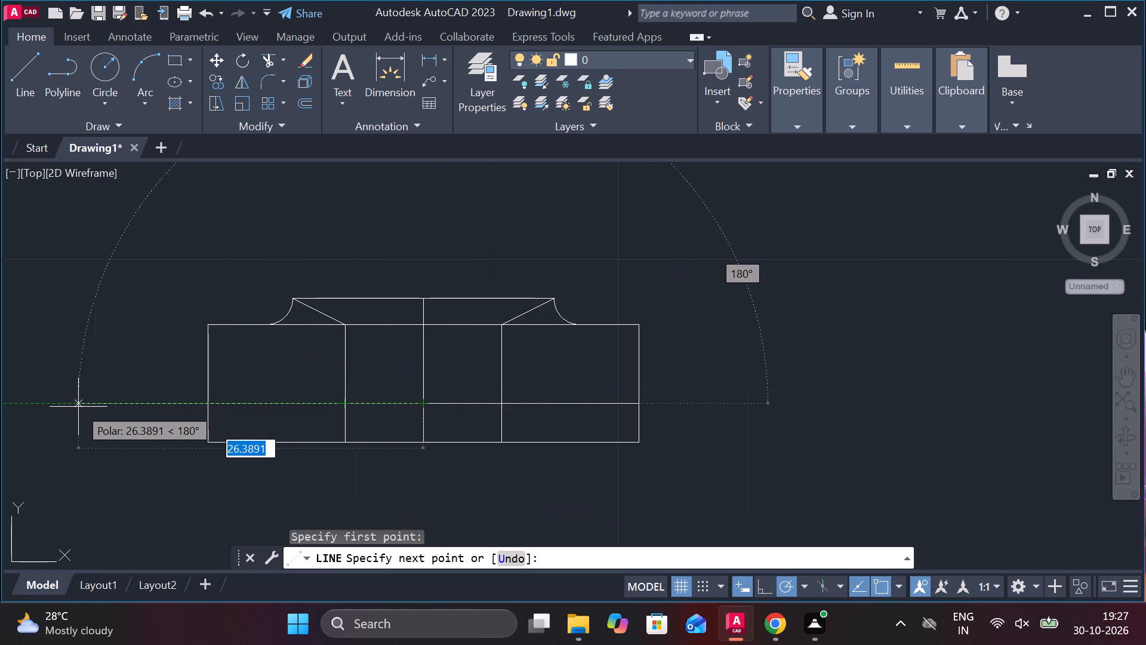
text(14)
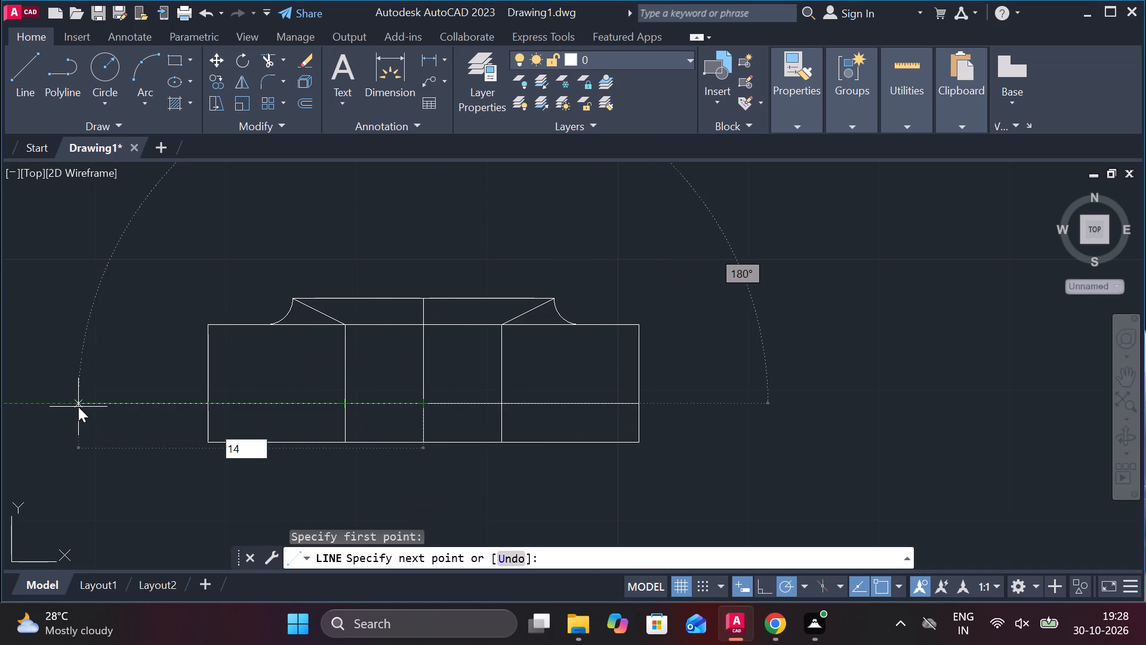
text(.5)
key(Return)
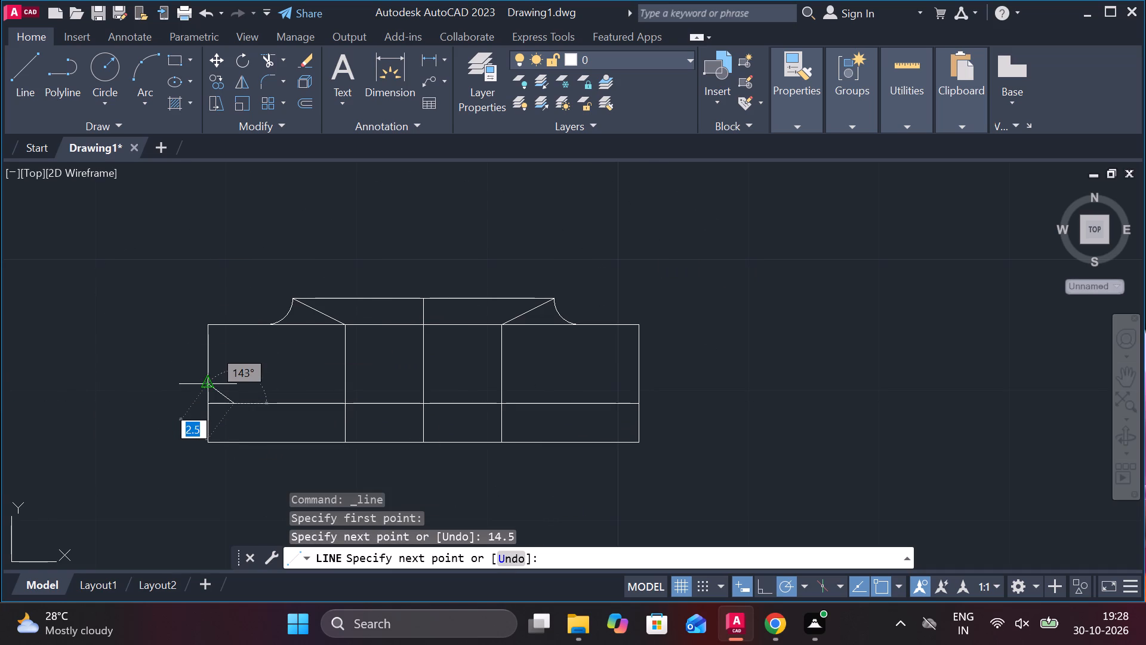
click(235, 437)
key(Escape)
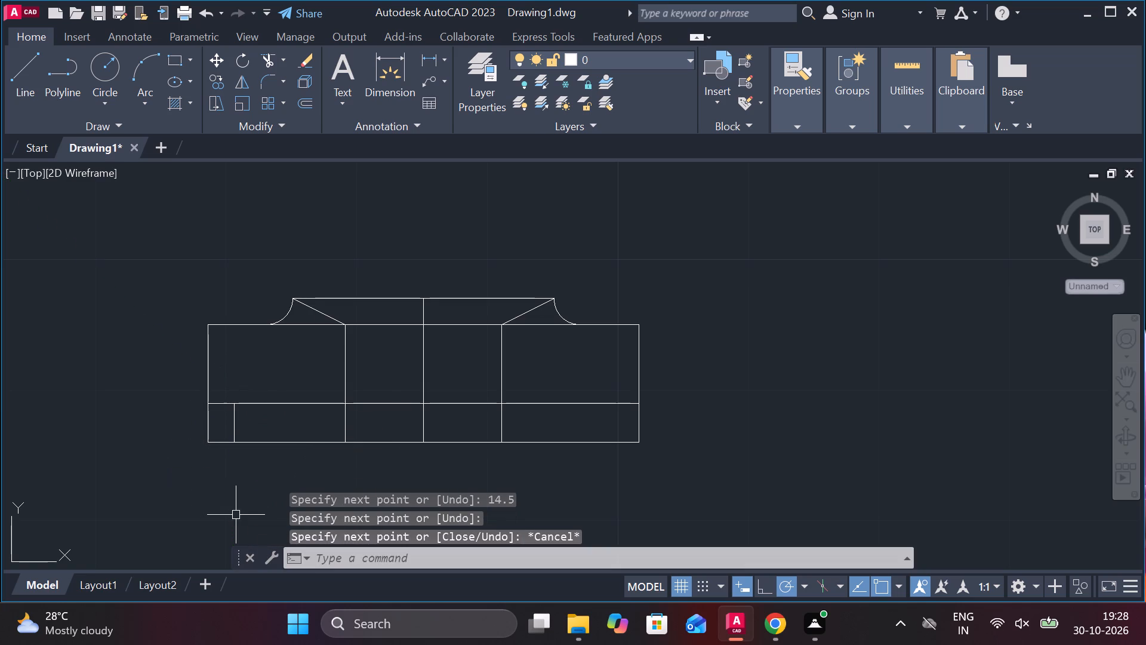
Erase the 14.5-unit horizontal guide line lying on the copied line.
click(291, 403)
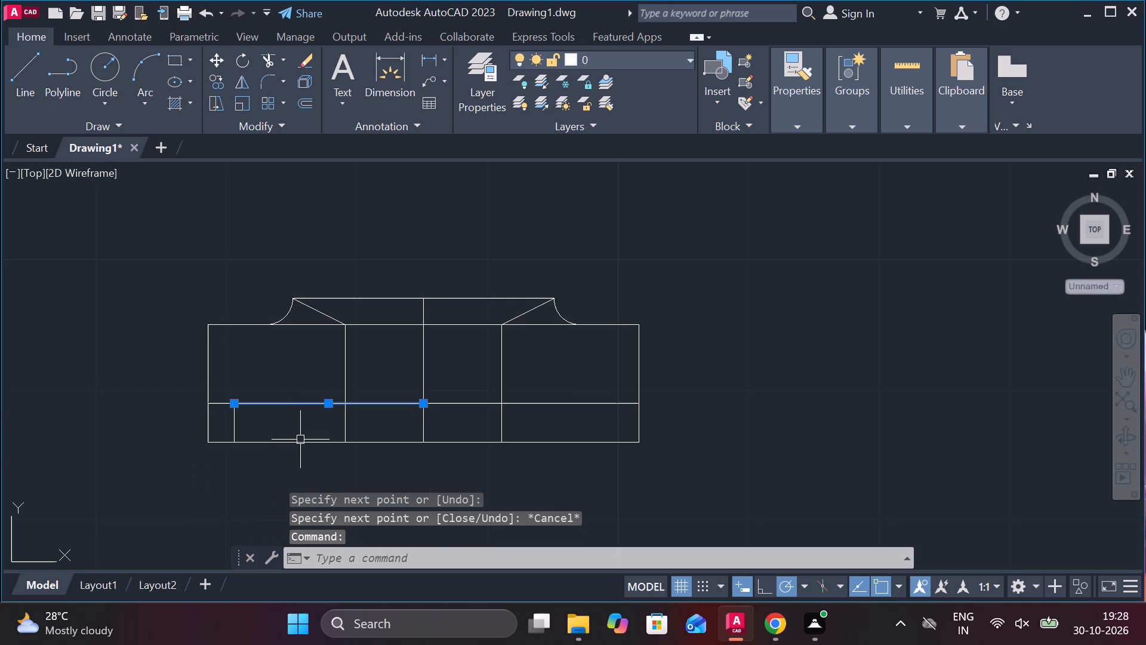
key(Delete)
Draw a 29-unit horizontal line rightward from the short left vertical's upper end, continuing vertically down to the bottom edge.
click(23, 90)
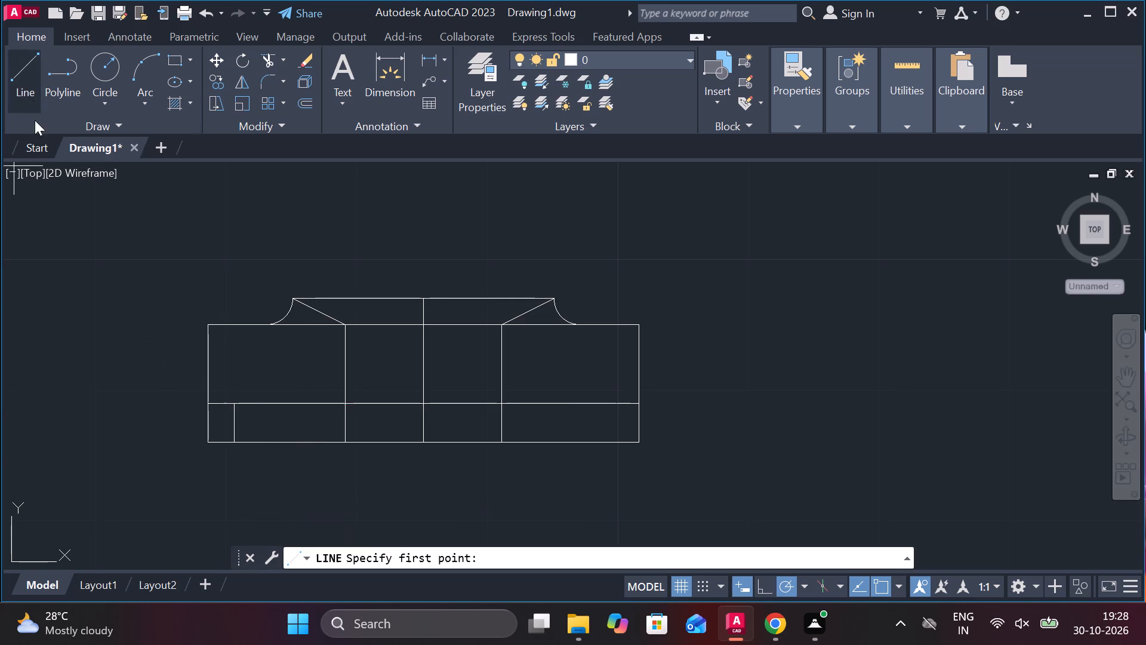
click(236, 404)
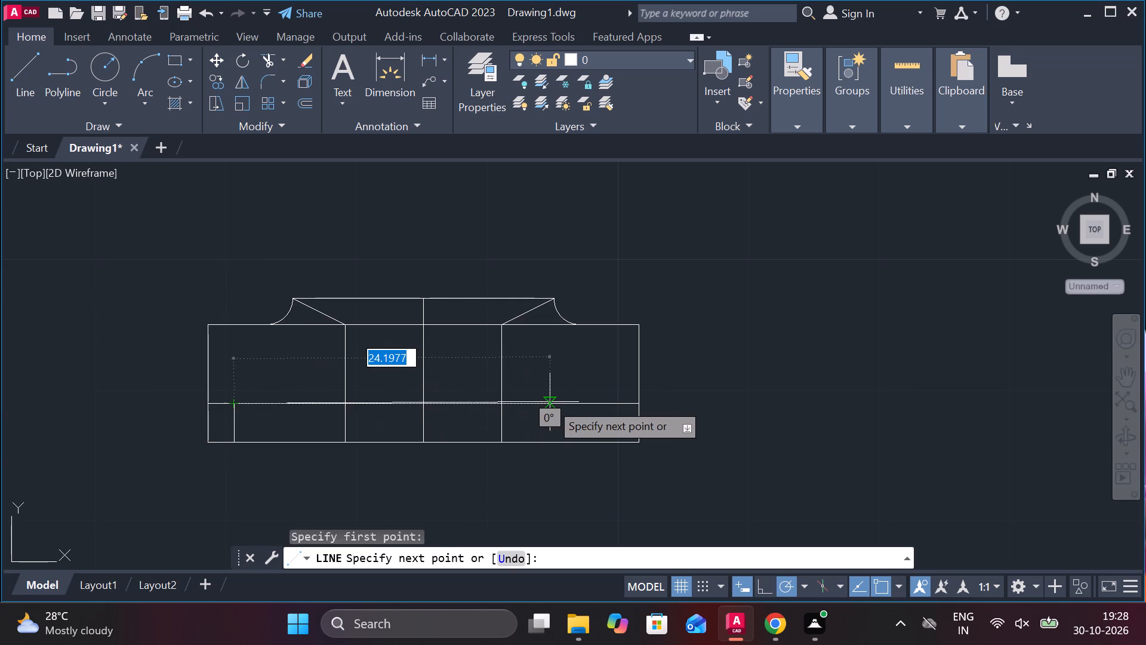
key(2)
key(9)
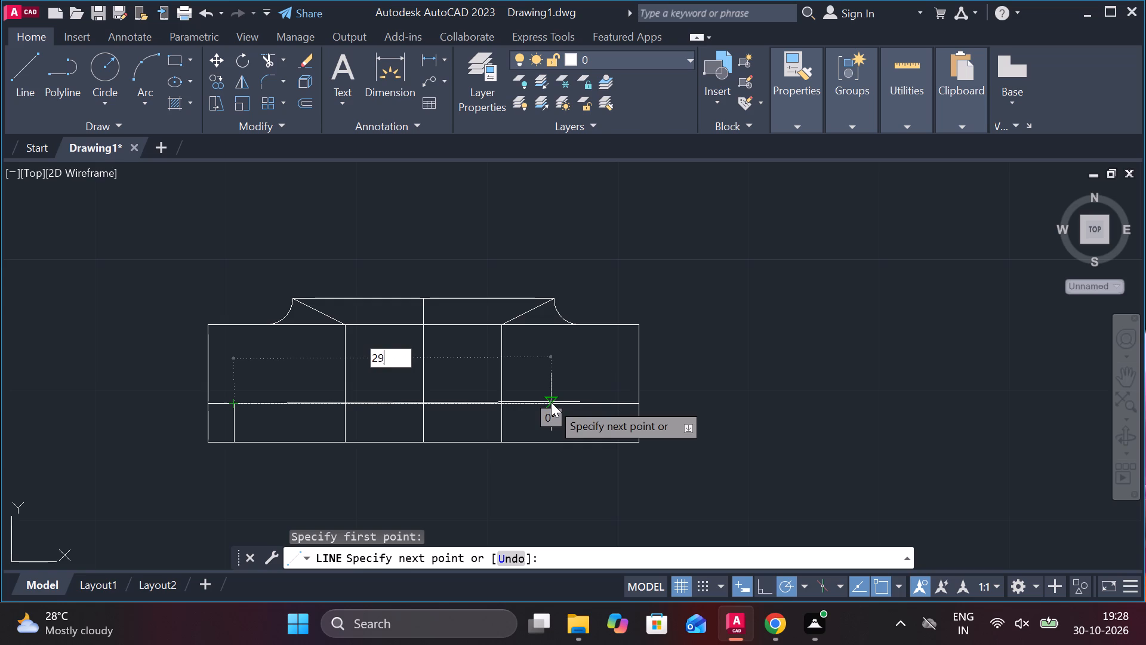
key(Return)
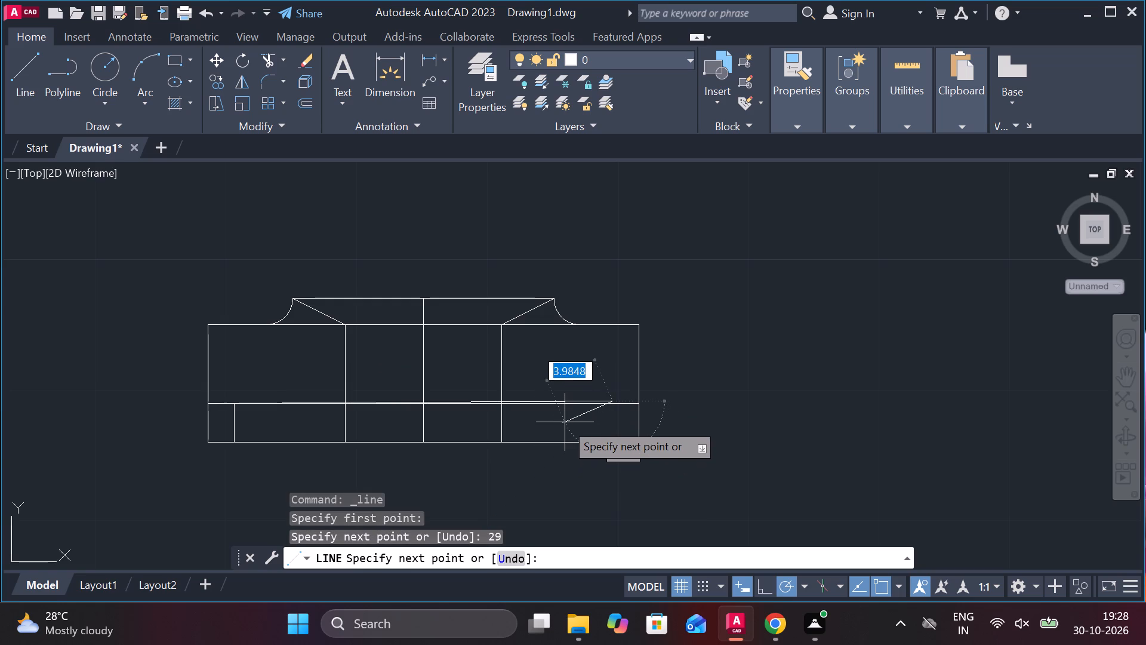
key(ctrl+z)
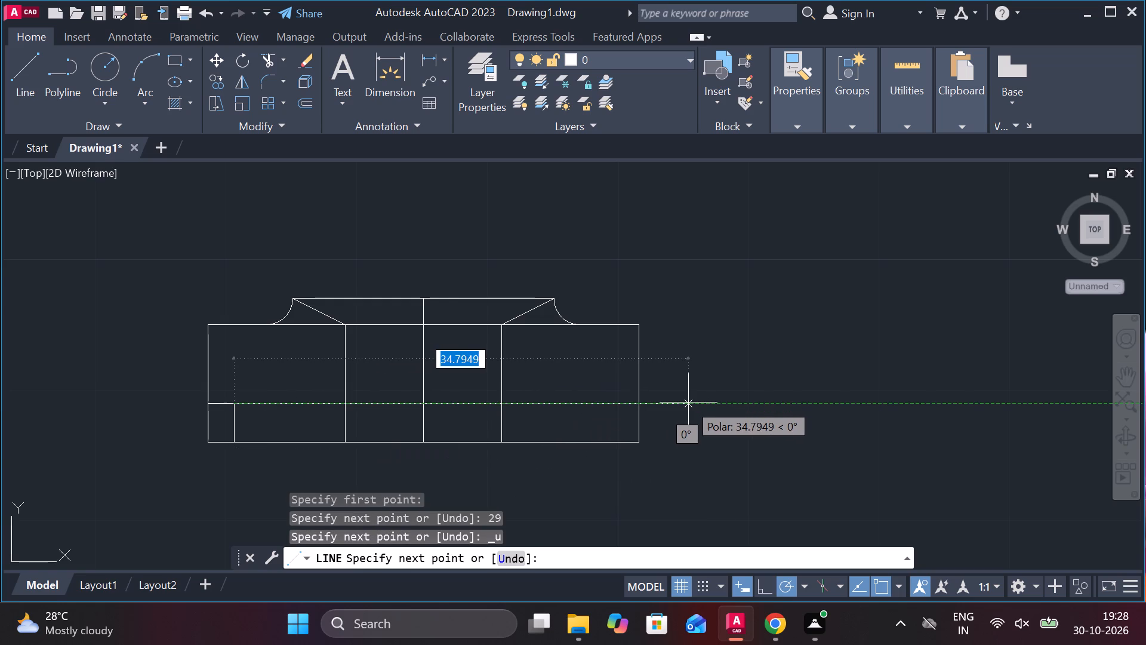
key(2)
key(9)
key(Return)
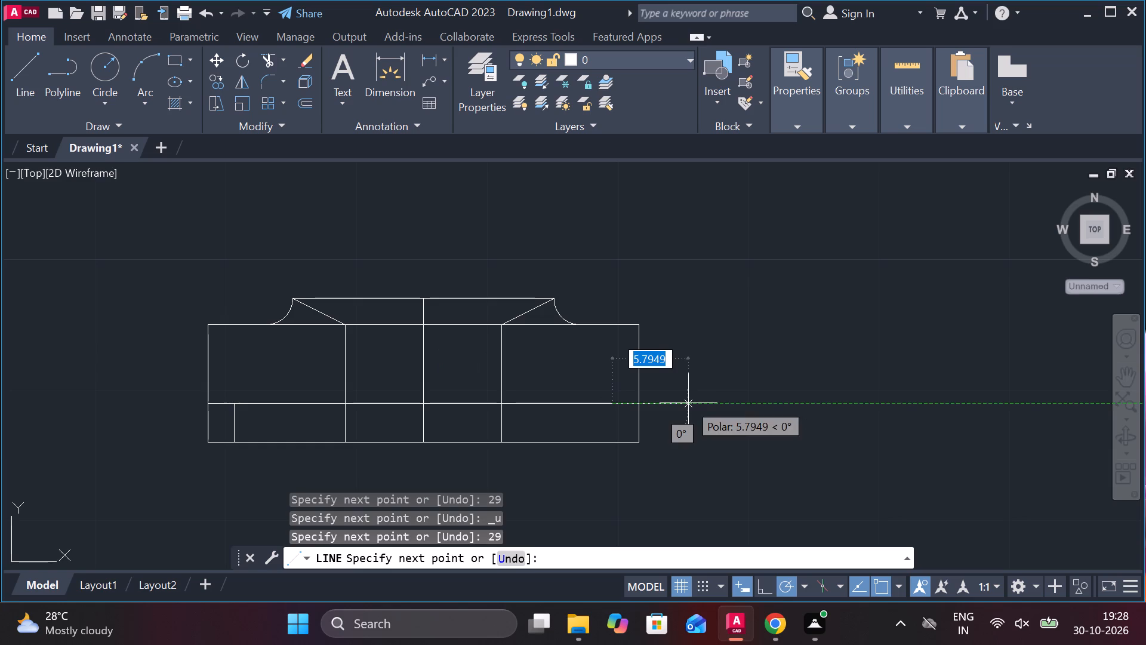
click(611, 440)
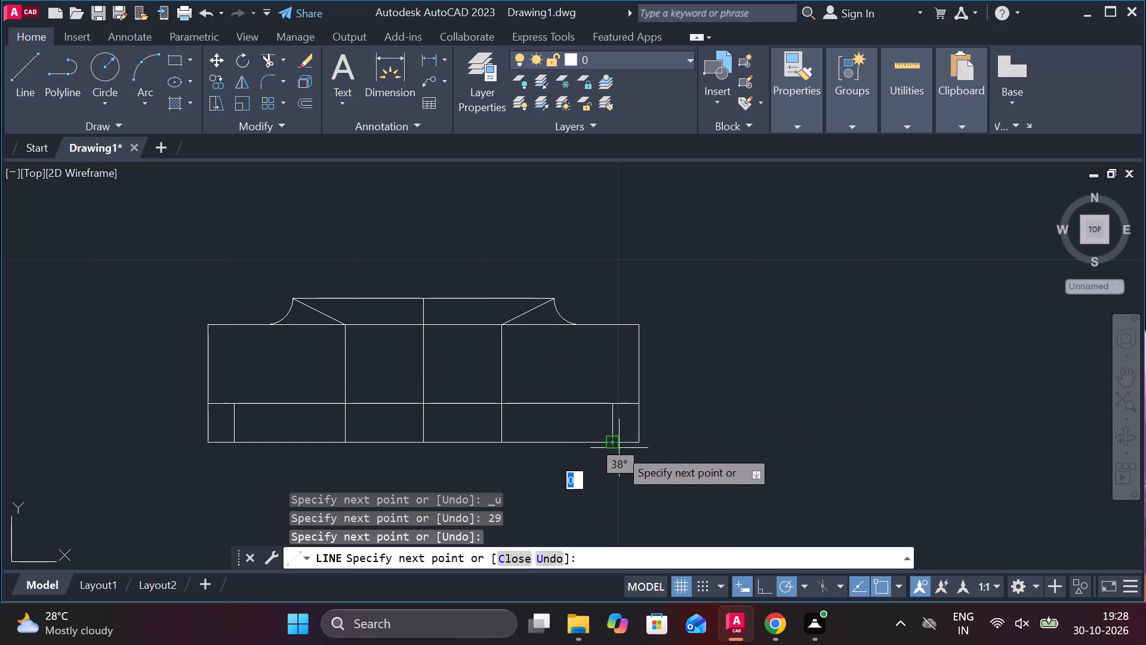
key(Escape)
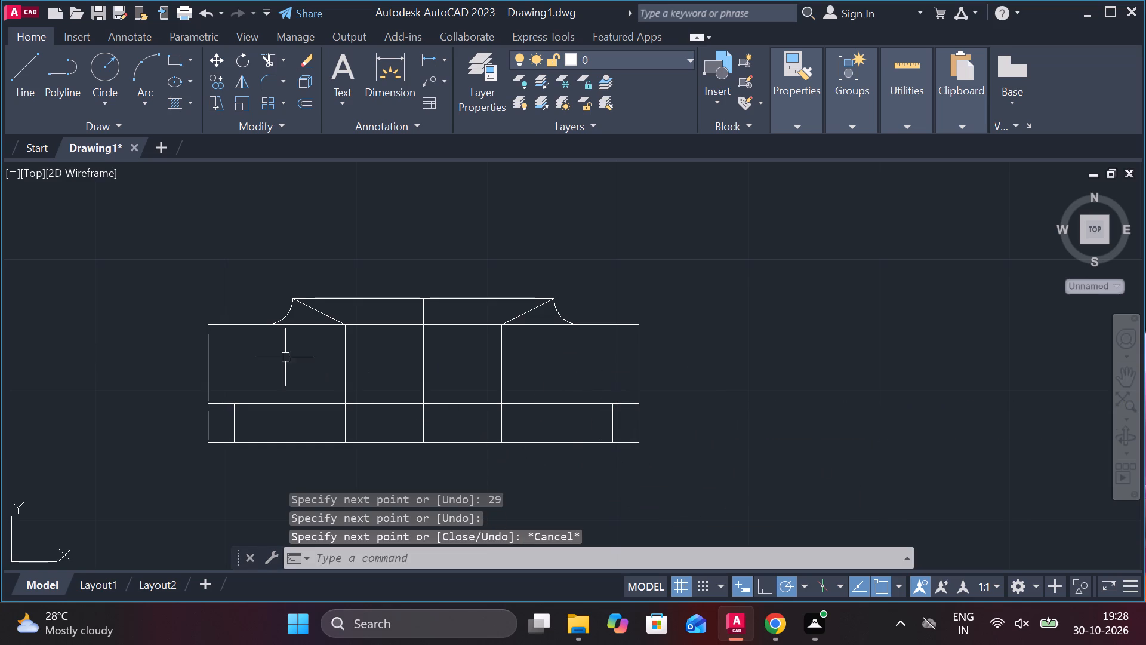
Fillet both outer upper corners of the 33-unit rectangle with radius 2.
click(263, 85)
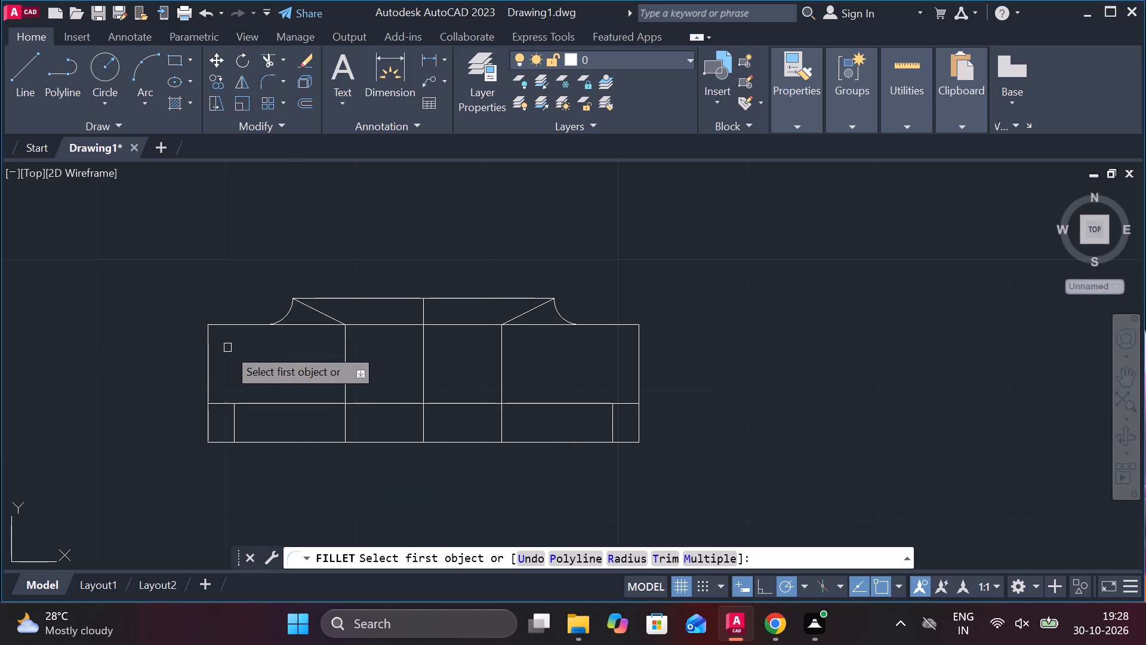
click(210, 352)
click(228, 321)
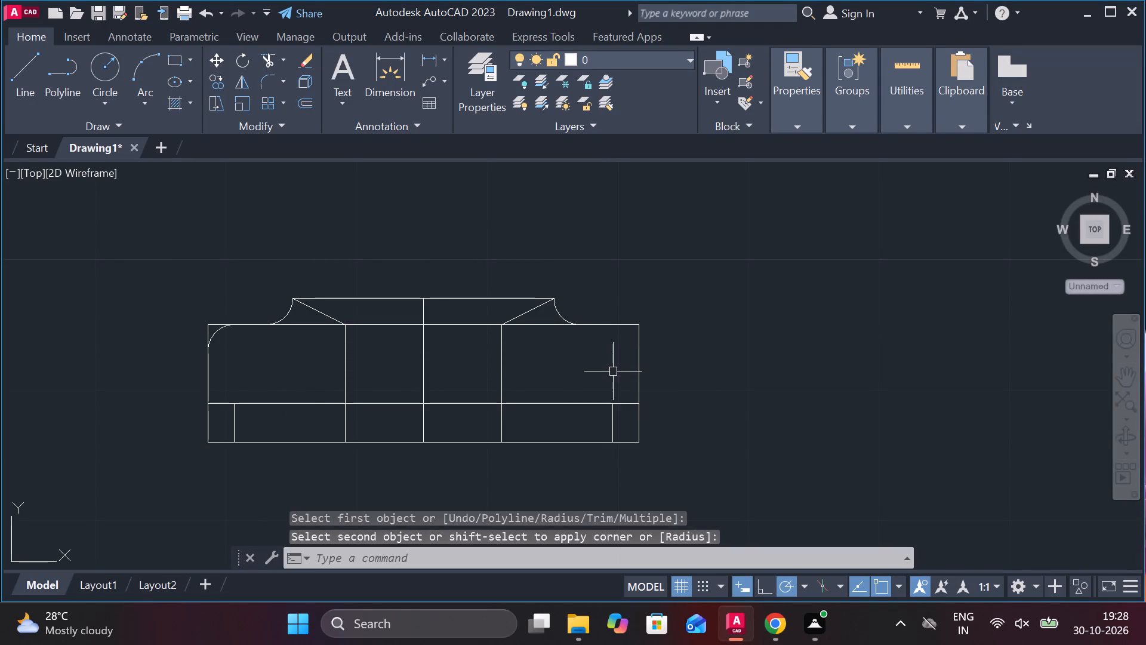
key(space)
click(610, 327)
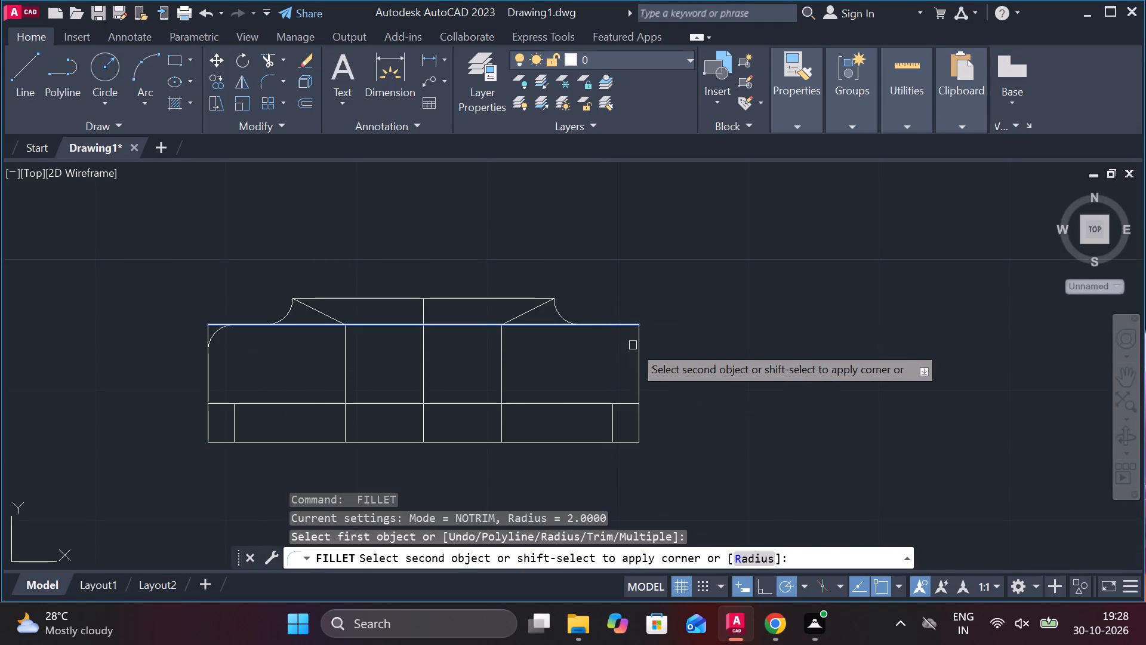
click(639, 349)
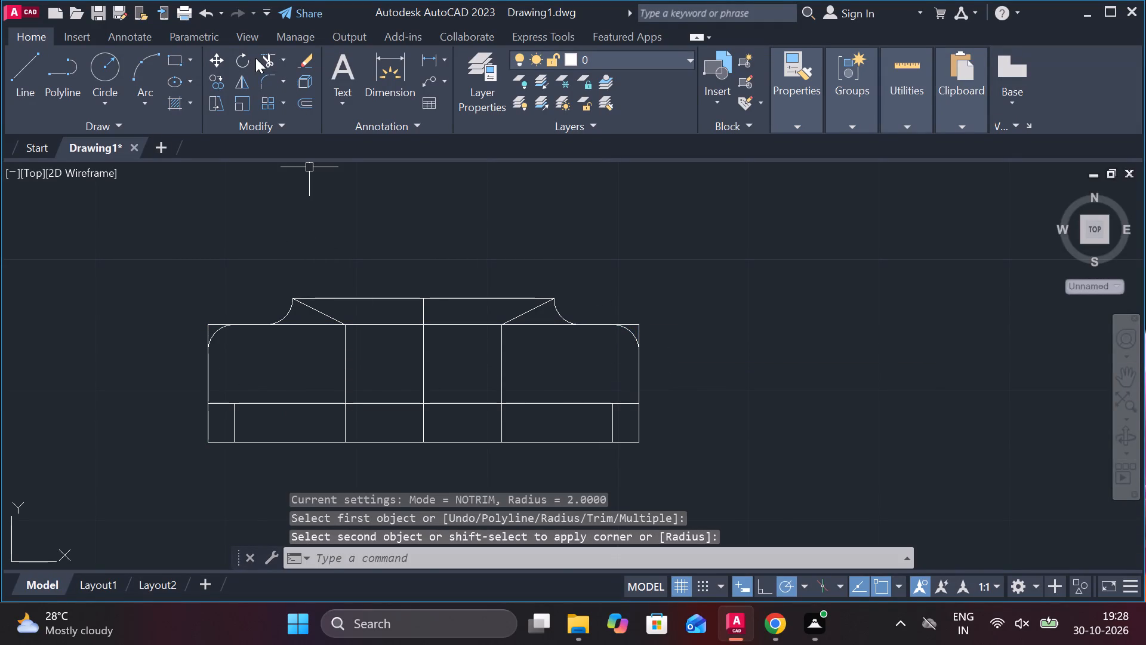
Trim away the leftover square corners outside the two new radius-2 fillets.
click(261, 57)
scroll(210, 325, up, 2)
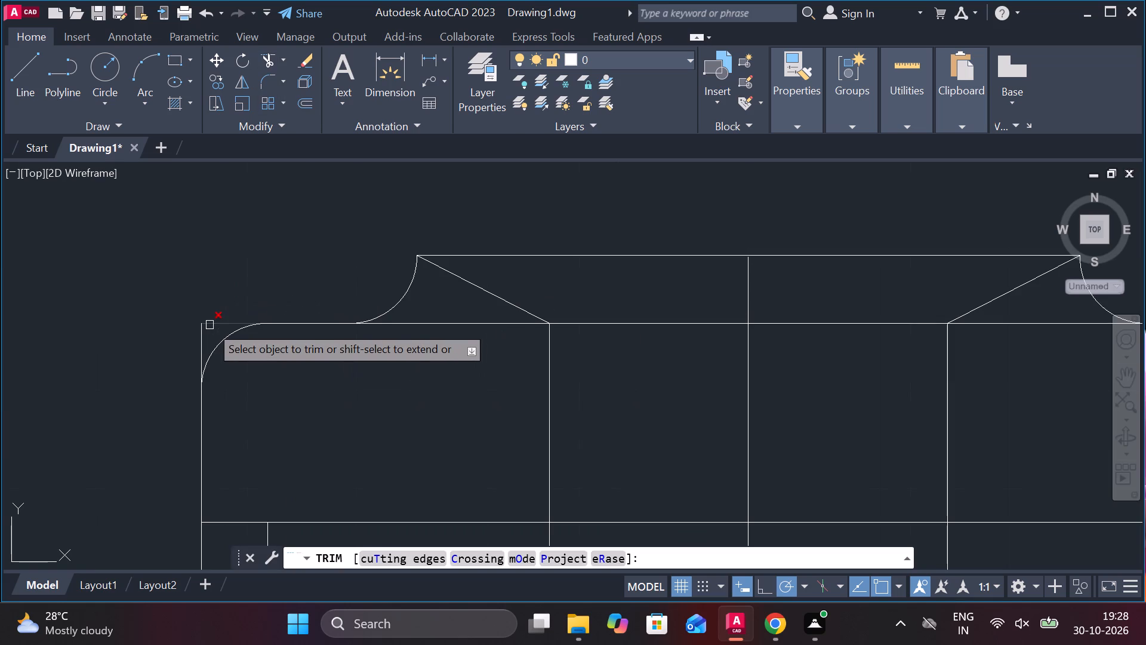
click(210, 325)
click(194, 341)
click(206, 340)
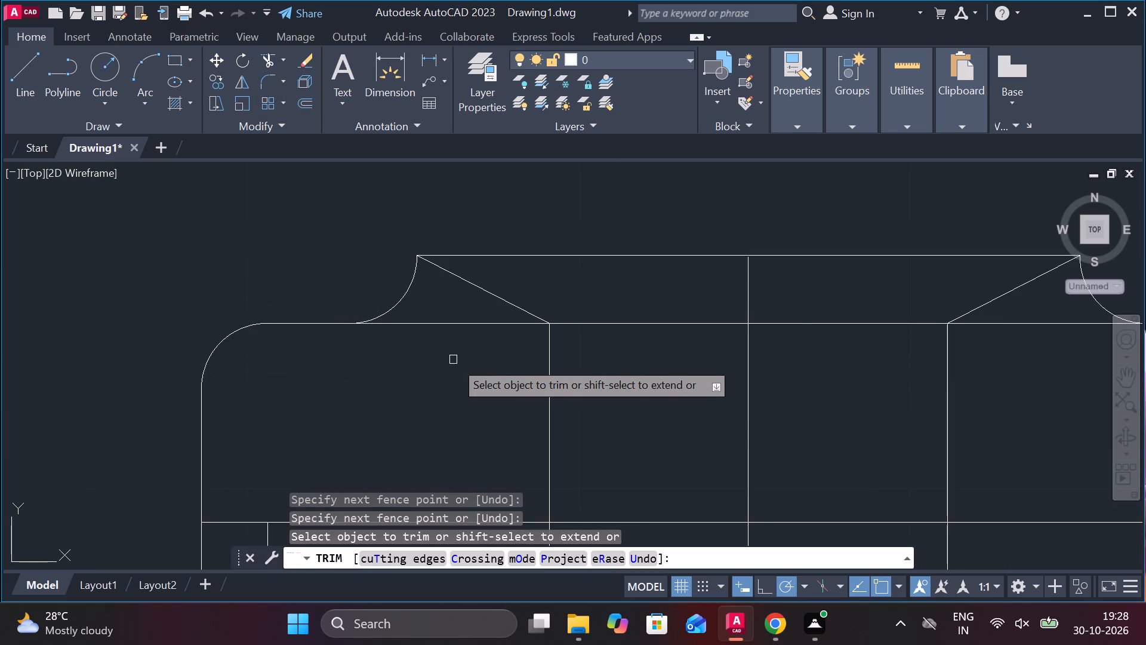
scroll(454, 361, down, 3)
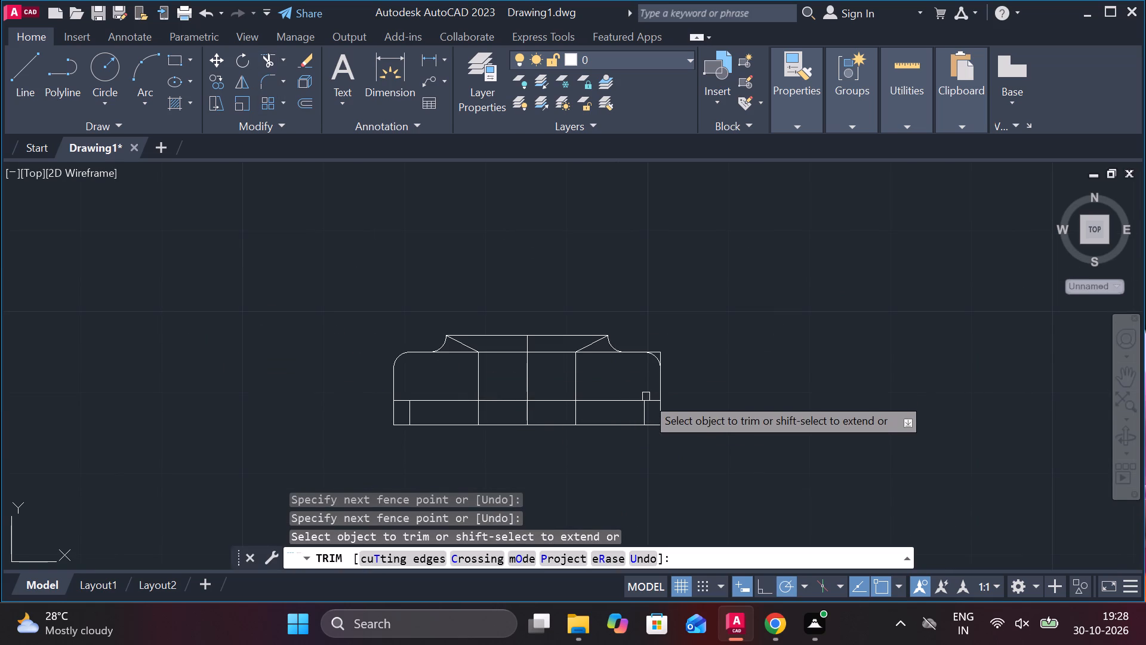
scroll(656, 361, up, 2)
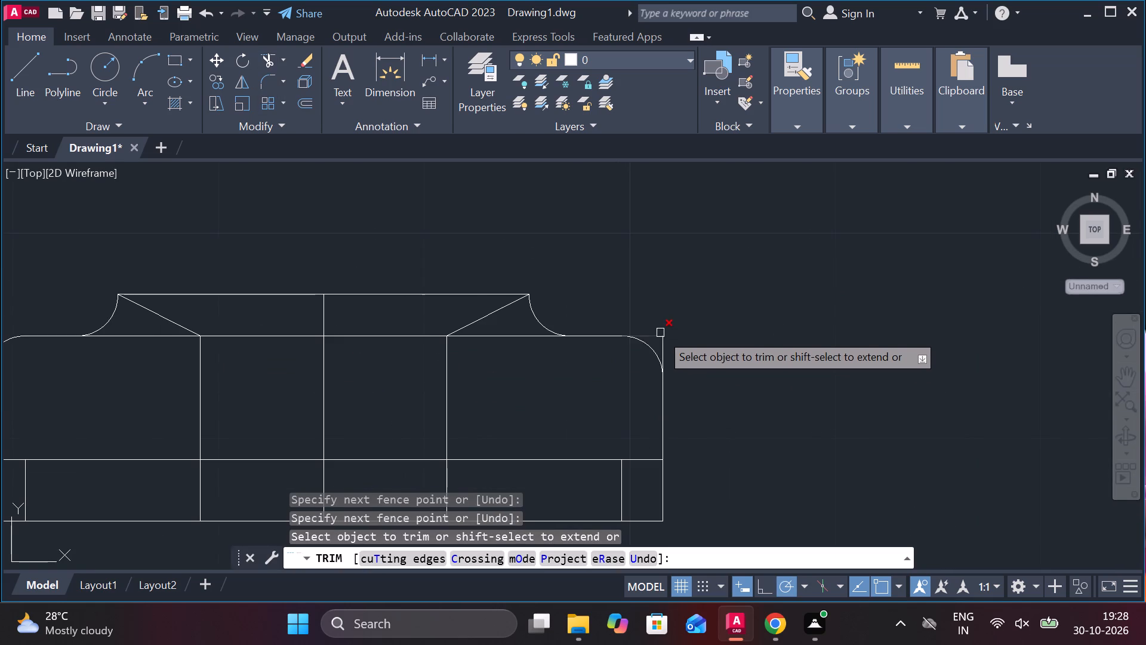
click(655, 330)
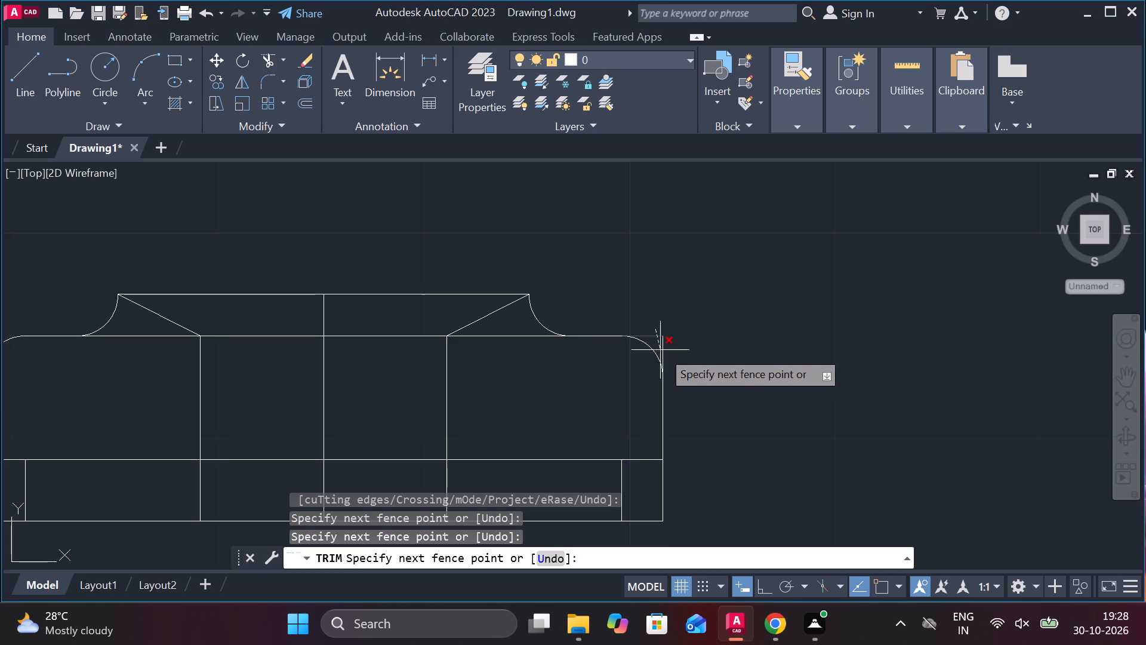
click(668, 355)
Trim the rectangle's top edge between each concave fillet arc and the lower end of the adjacent inner diagonal.
scroll(604, 395, down, 1)
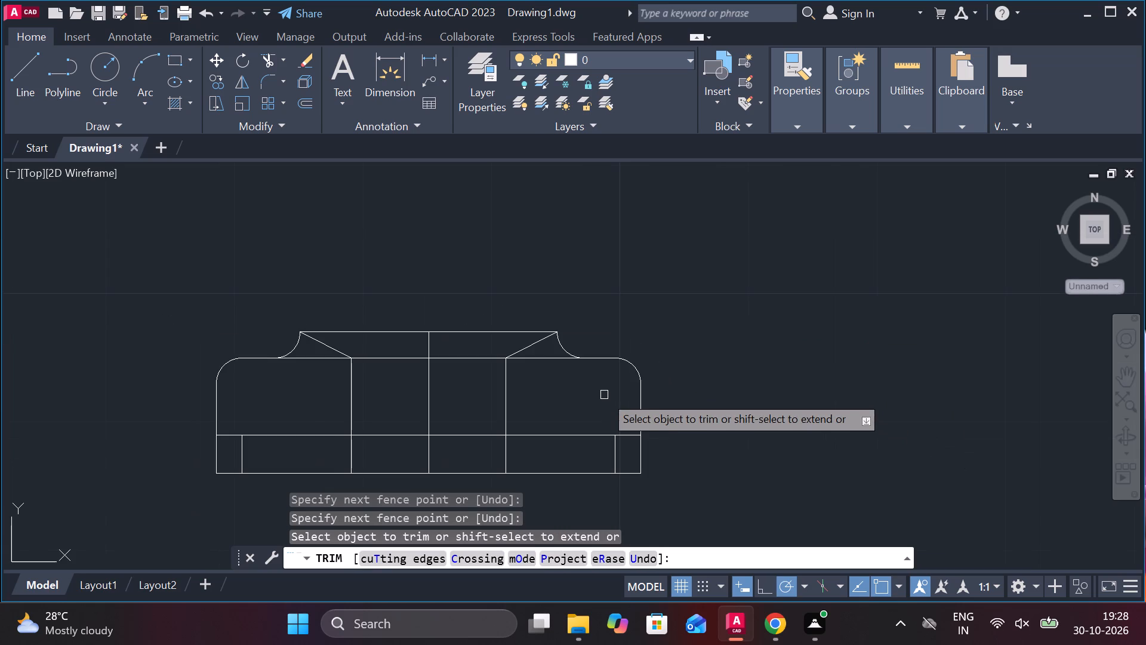
click(554, 360)
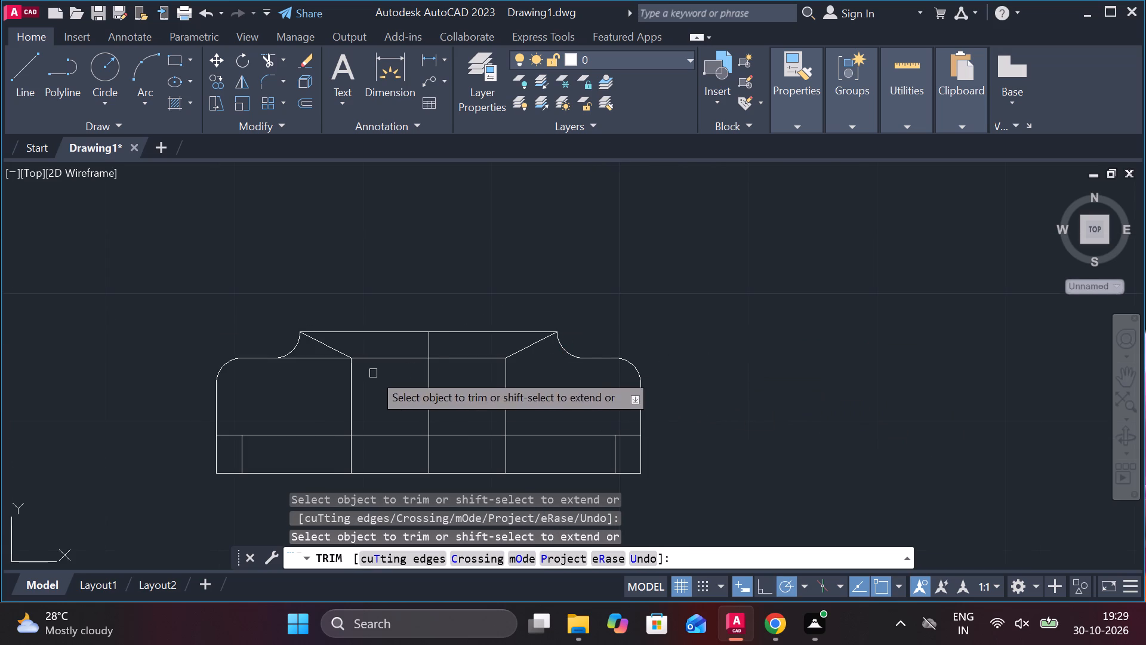
click(313, 358)
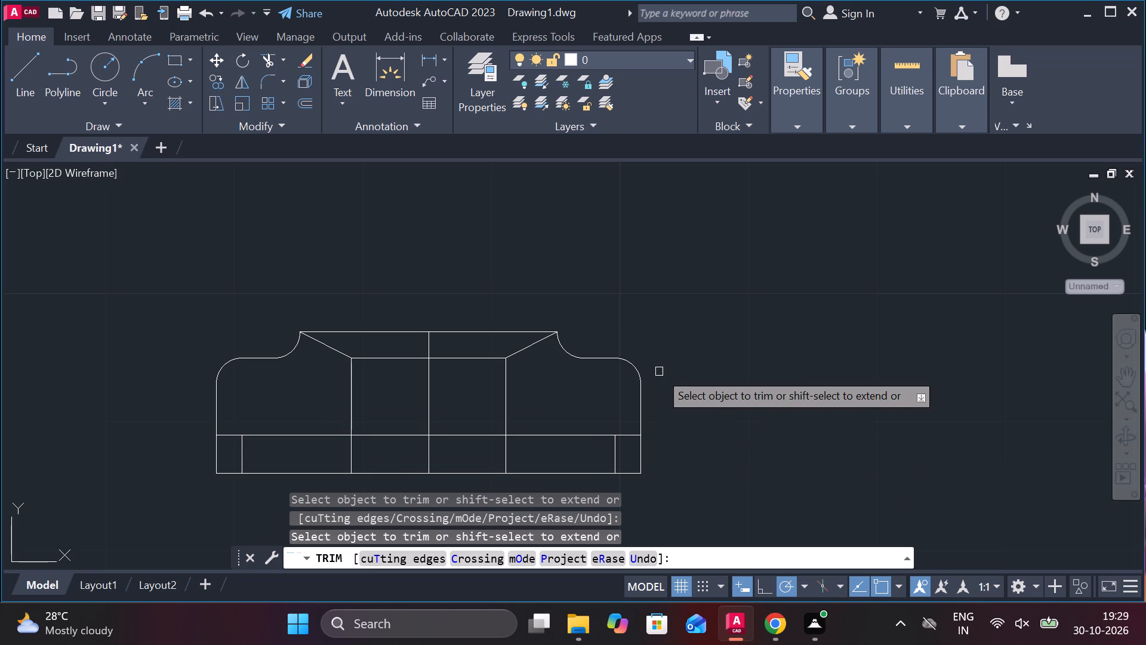
key(Escape)
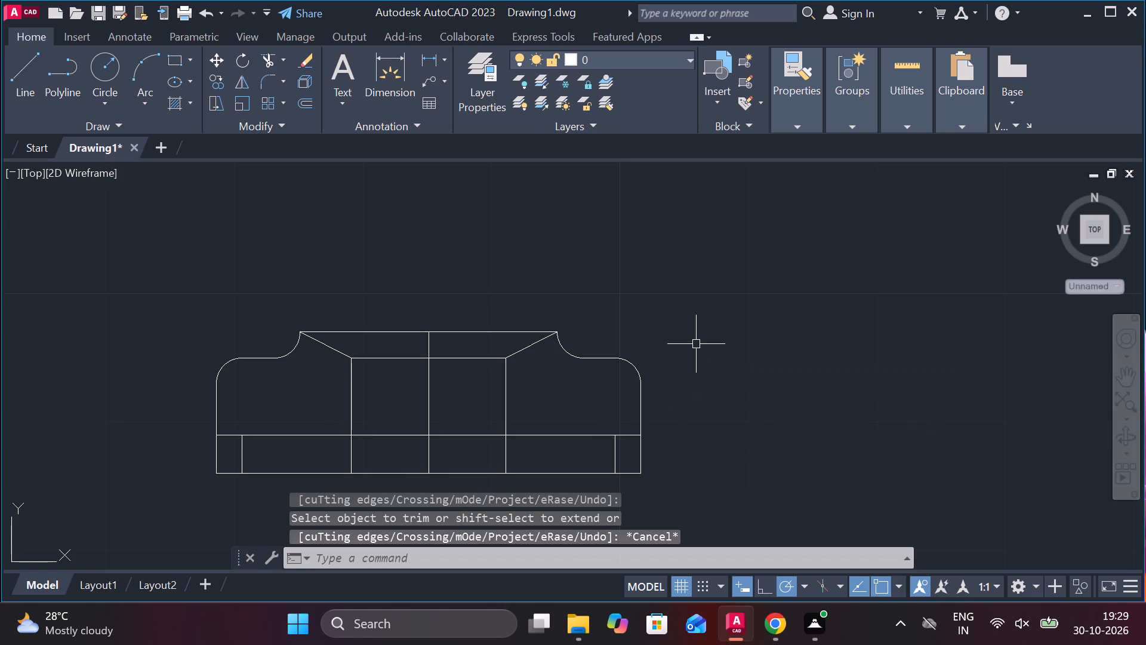
Copy the complete filleted profile from its top-edge midpoint to clear space beneath the separate second set of flange views.
click(731, 269)
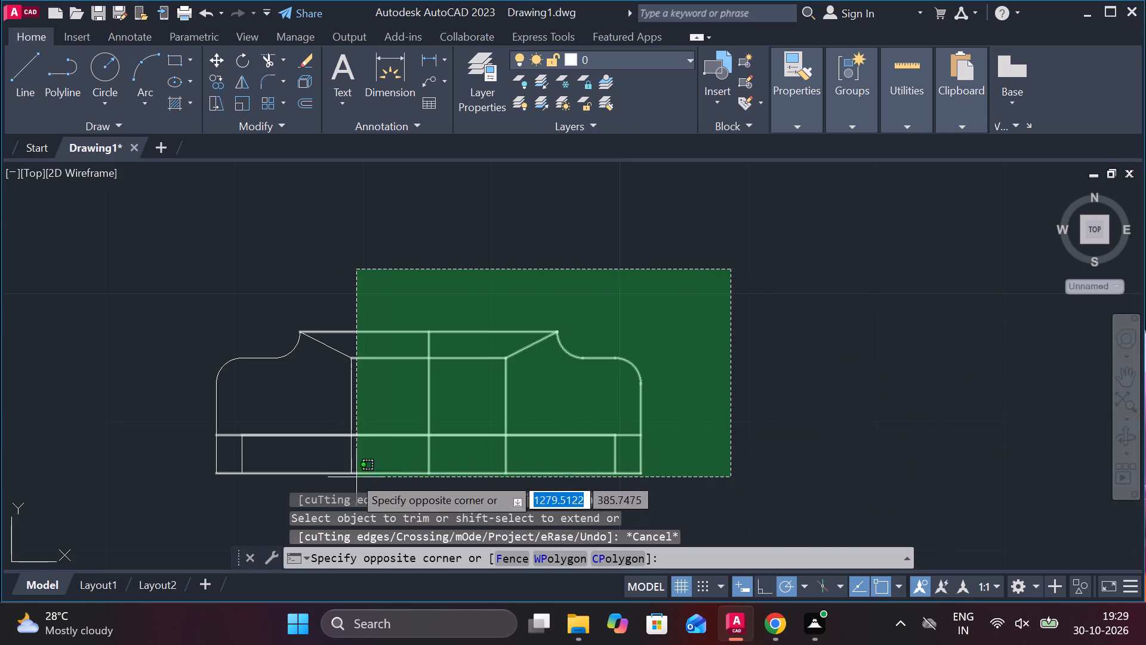
click(170, 490)
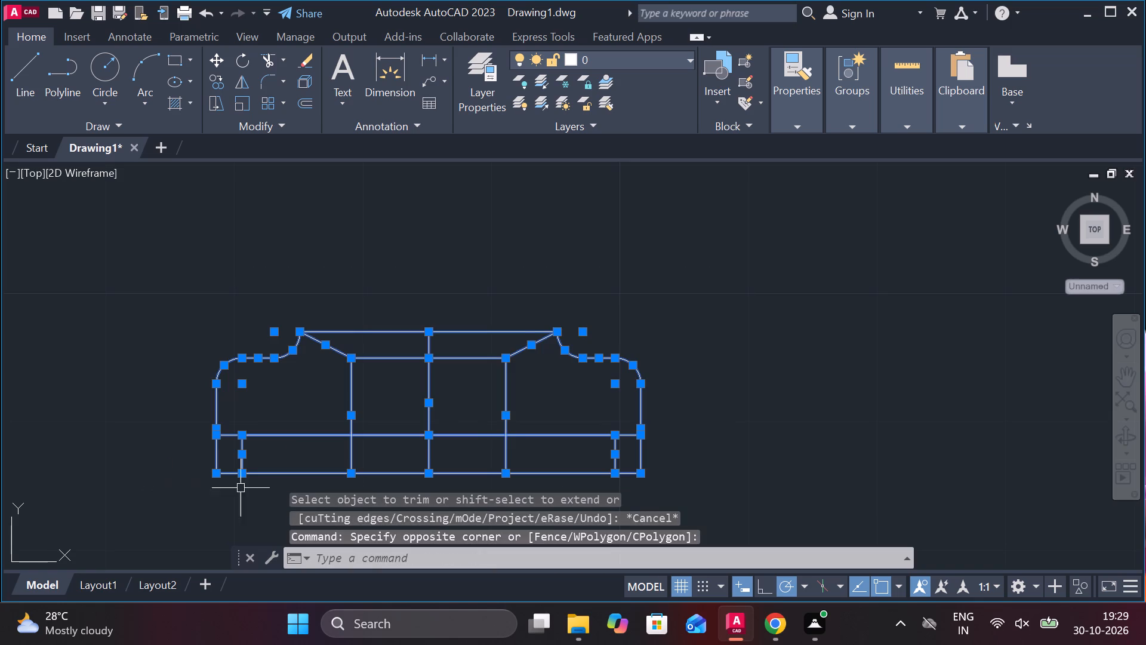
text(co)
key(Return)
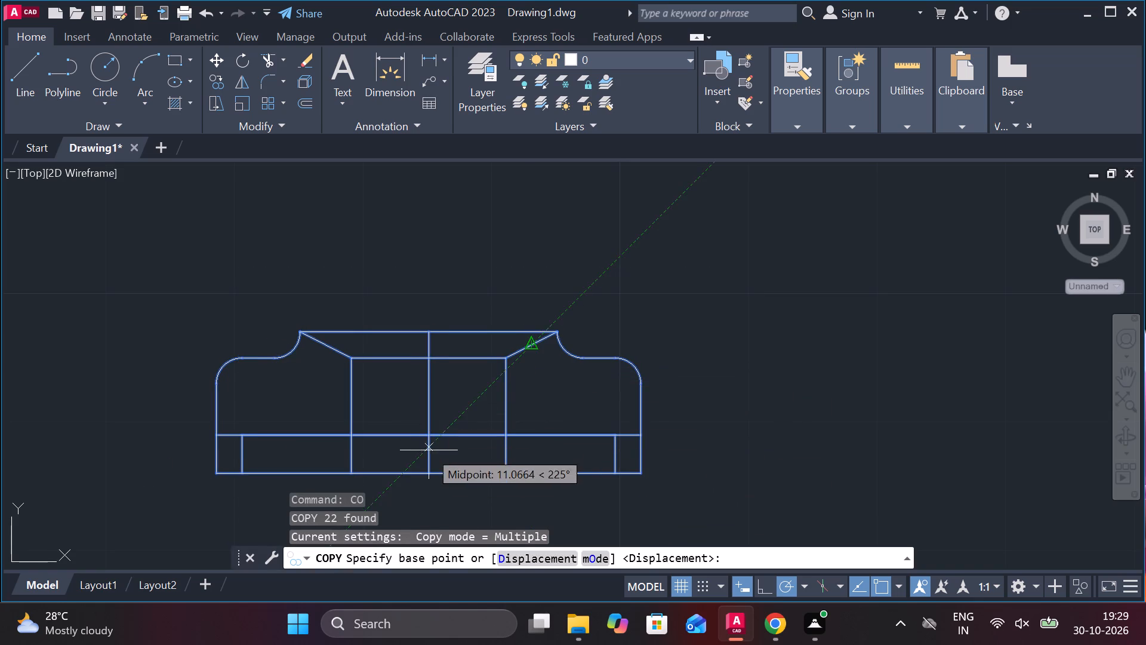
click(432, 334)
scroll(804, 290, down, 4)
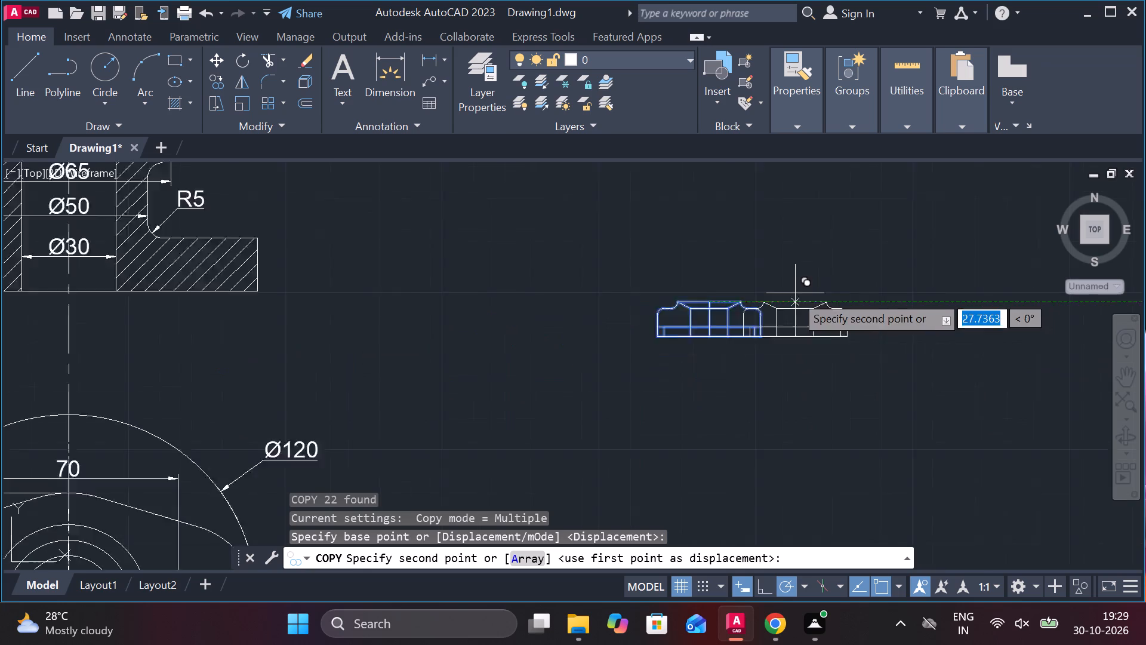
scroll(851, 354, down, 3)
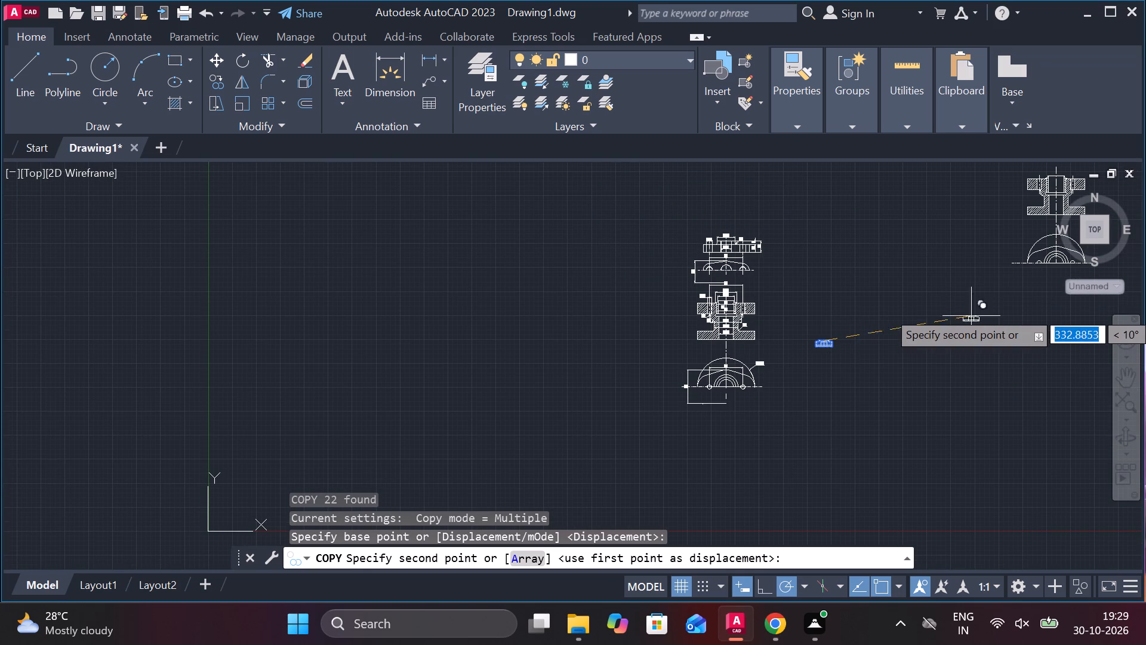
click(1017, 302)
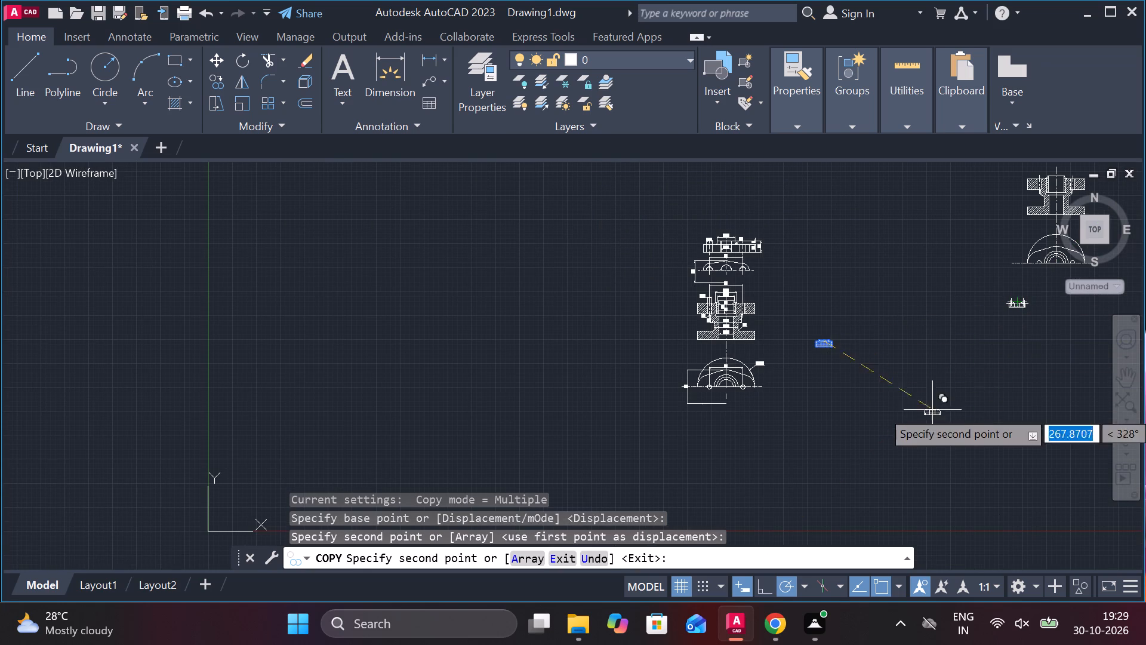
key(Escape)
Add a horizontal linear dimension across the original profile's top edge and move its dimension line closer to the edge.
scroll(847, 354, up, 3)
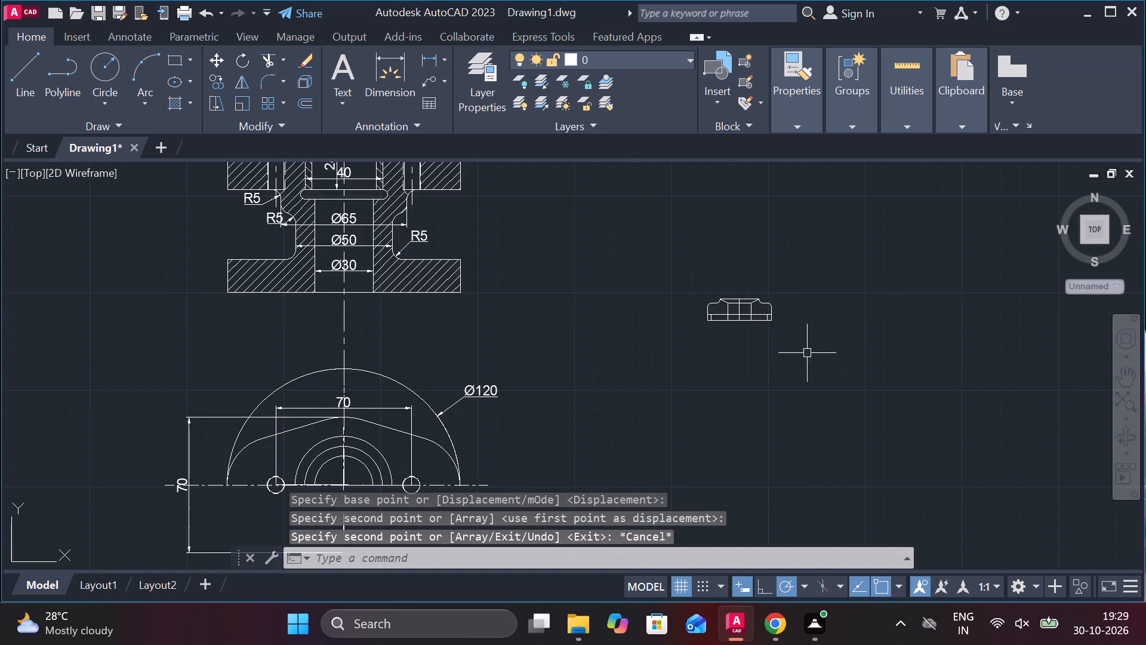
scroll(720, 337, up, 2)
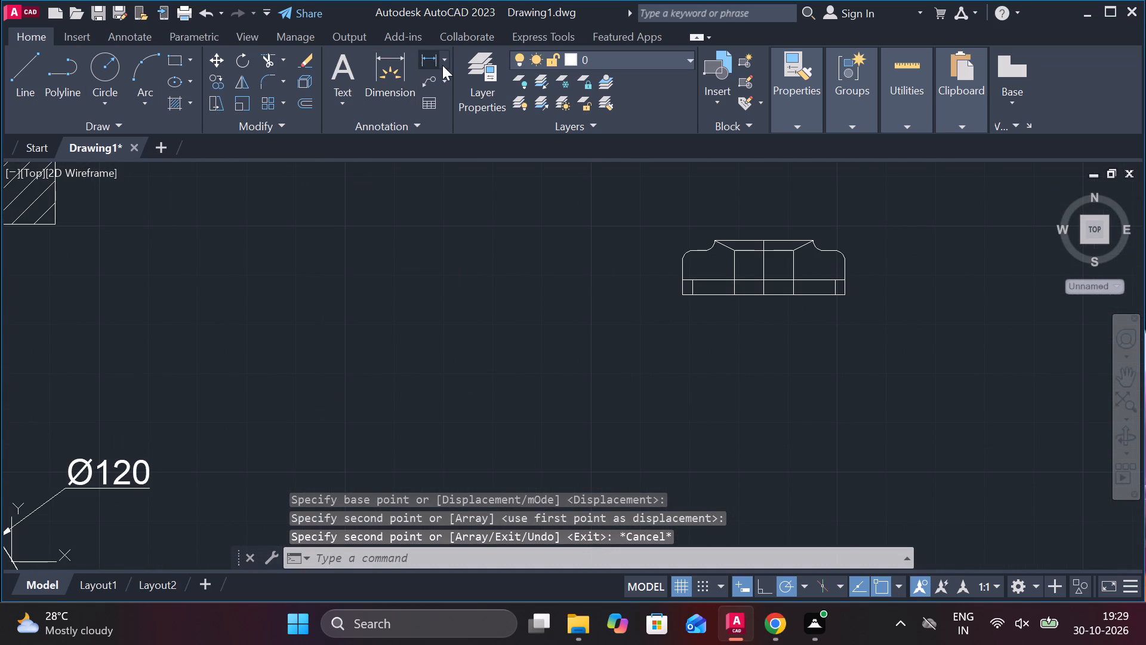
click(433, 61)
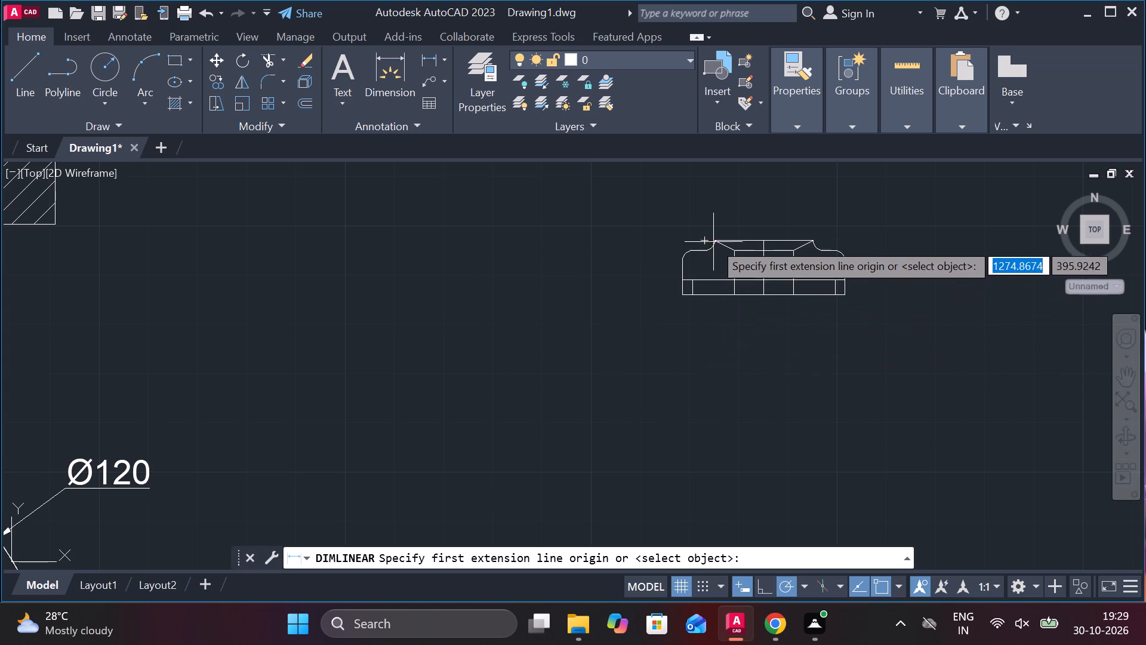
click(713, 240)
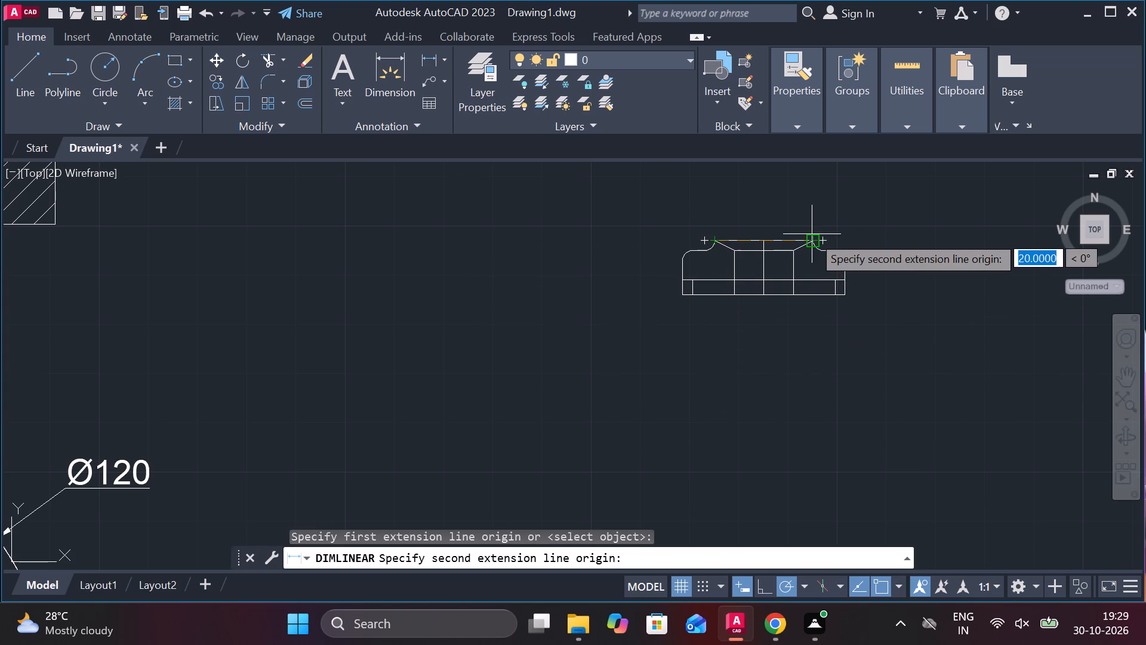
click(814, 241)
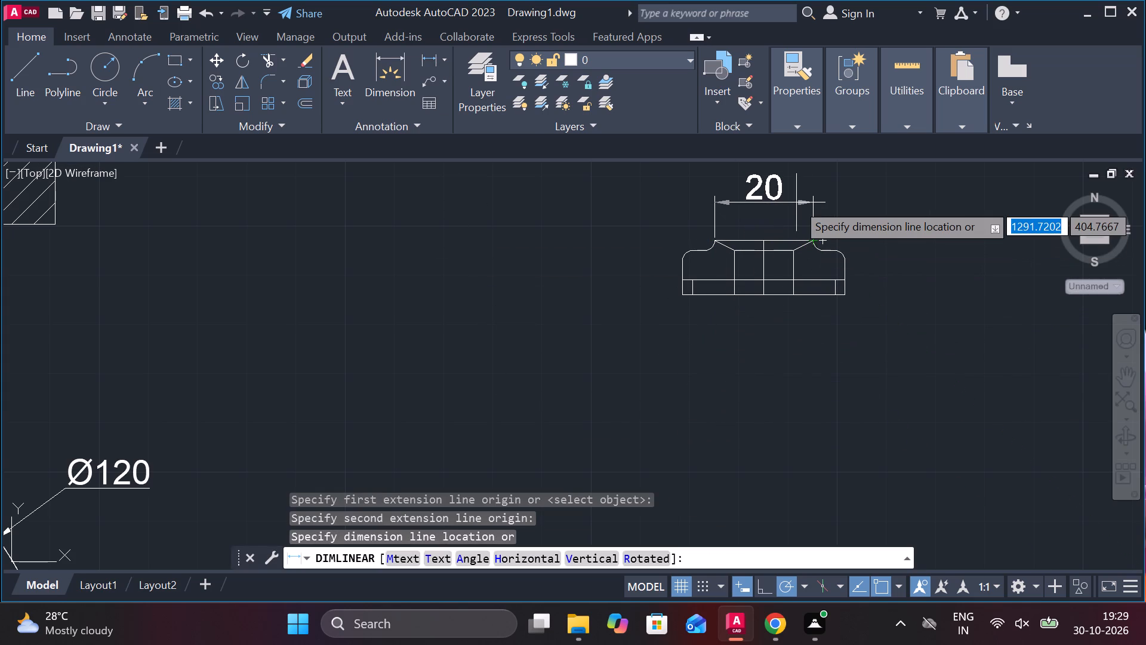
click(796, 202)
click(765, 184)
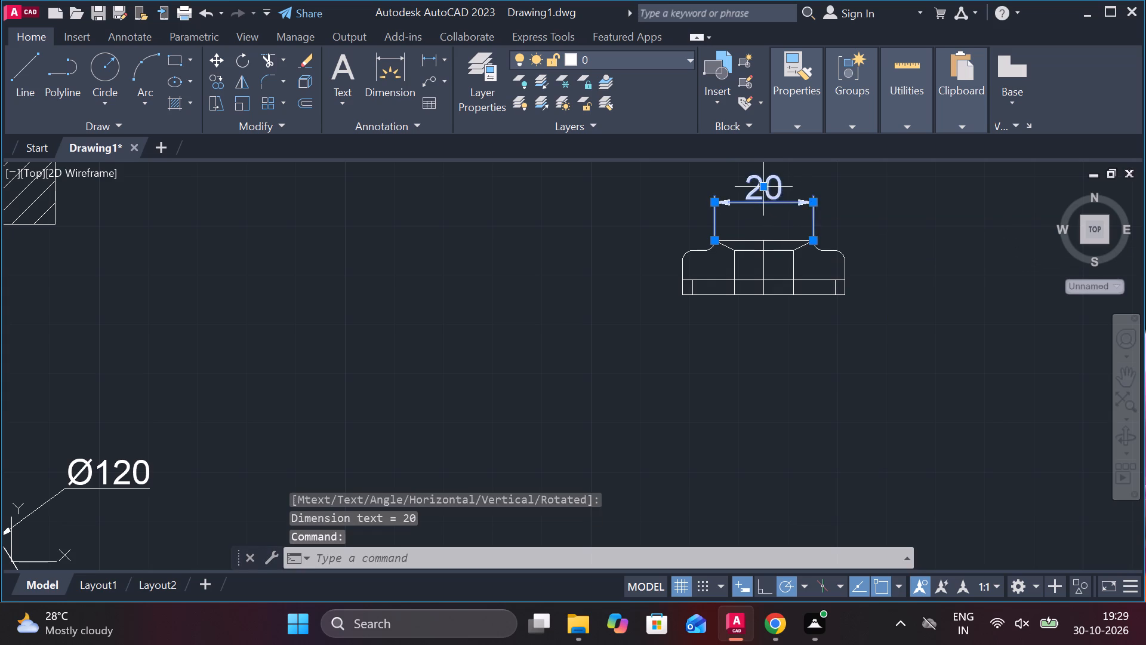
click(766, 185)
click(769, 217)
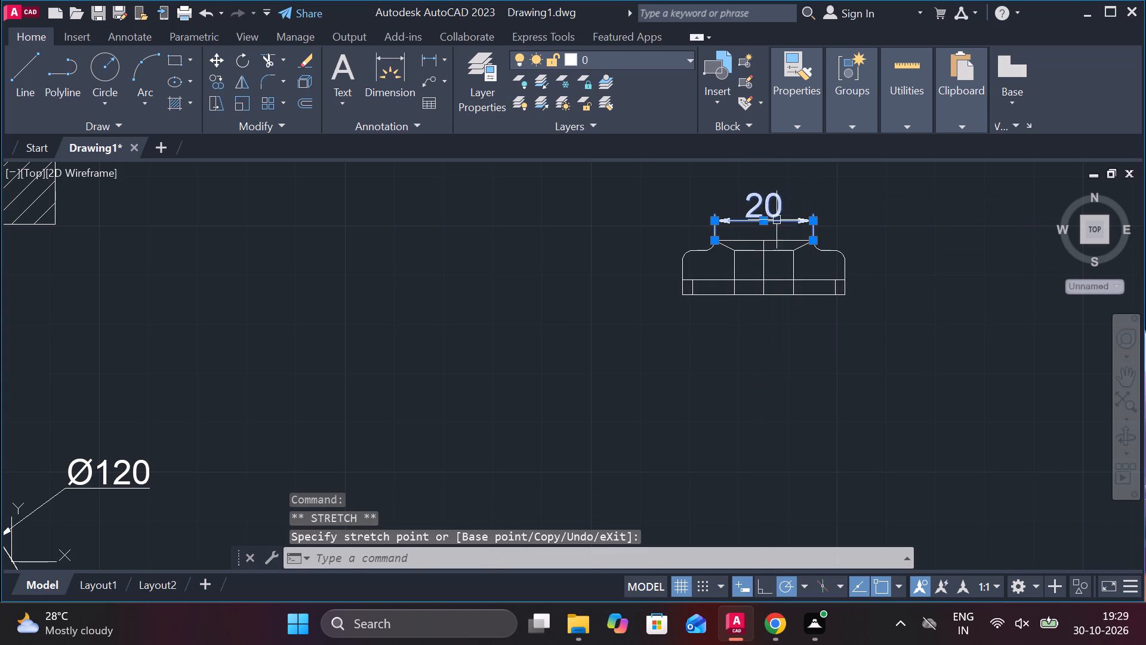
Add a diameter symbol before the top-edge dimension text so it reads Ø20.
double_click(768, 204)
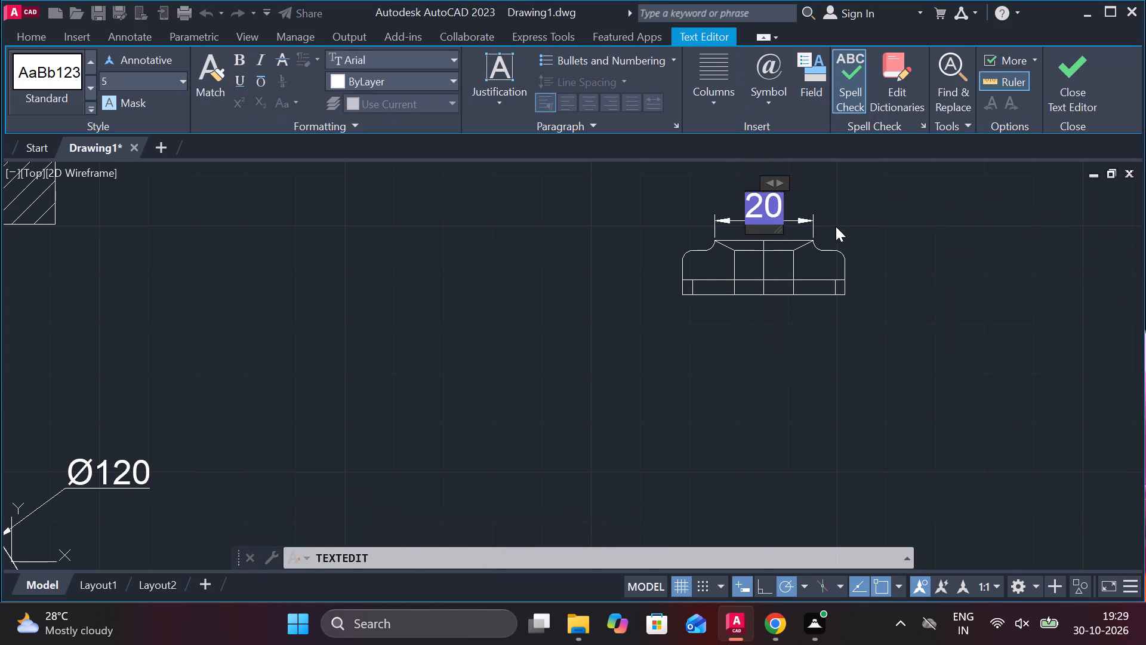
click(760, 107)
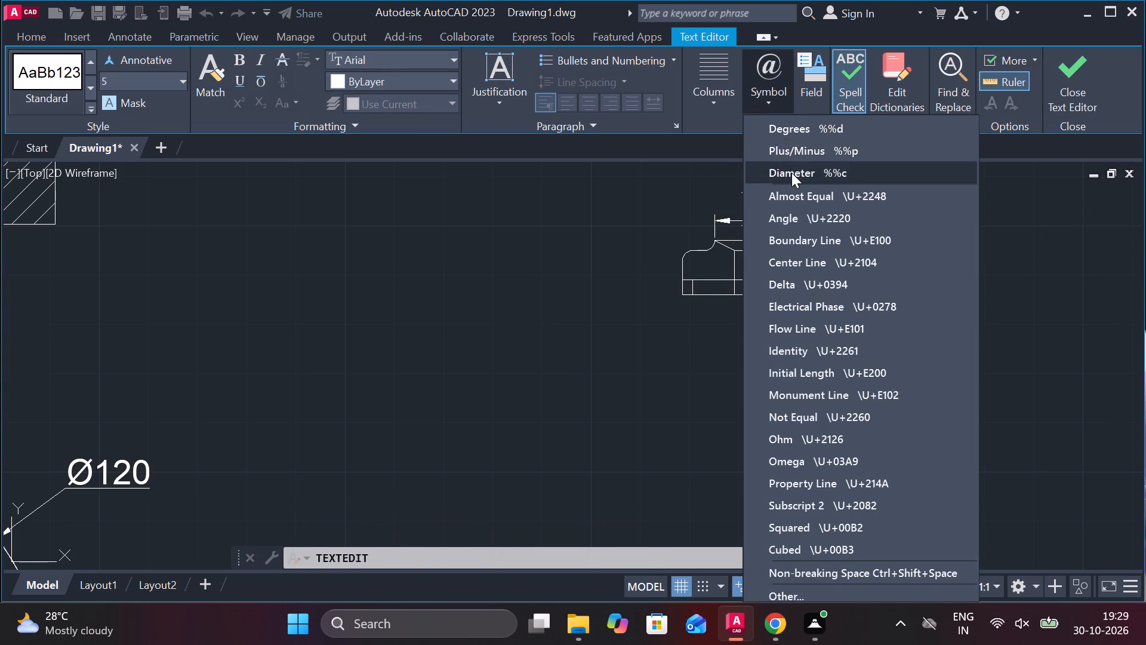
click(791, 173)
click(766, 342)
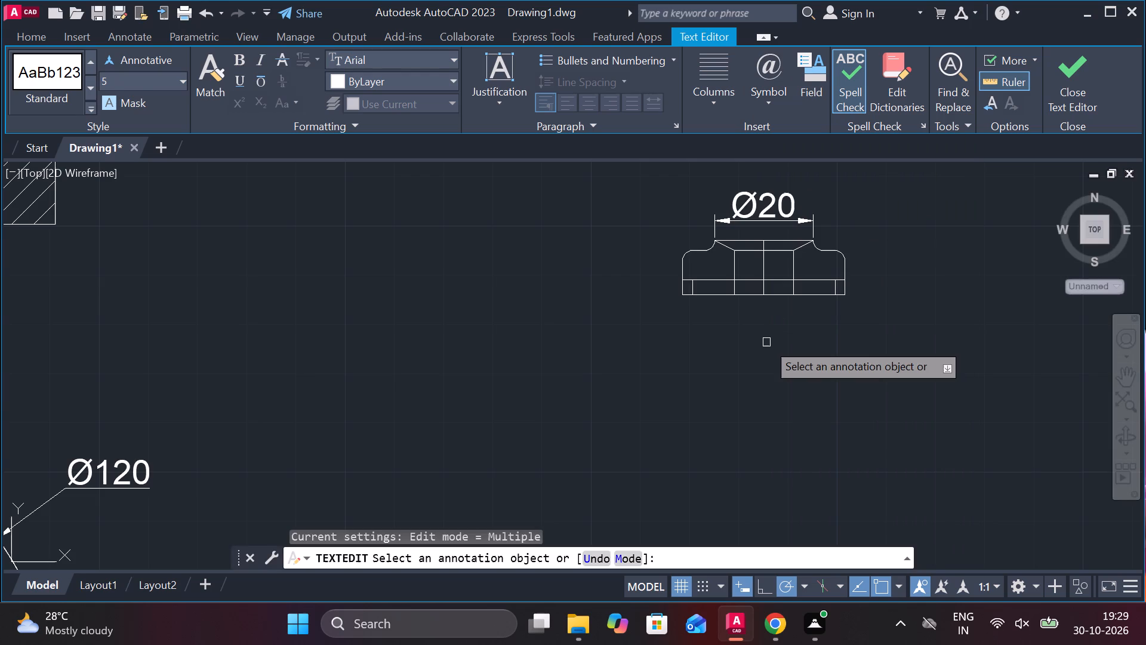
key(Escape)
key(Escape)
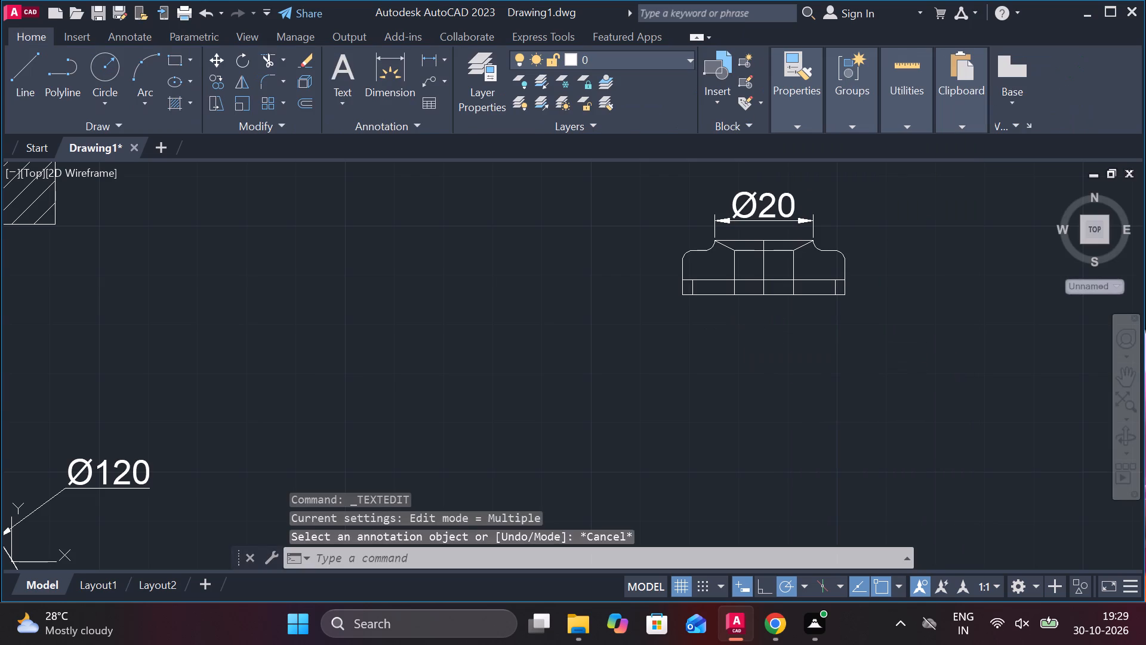
key(Escape)
key(Escape)
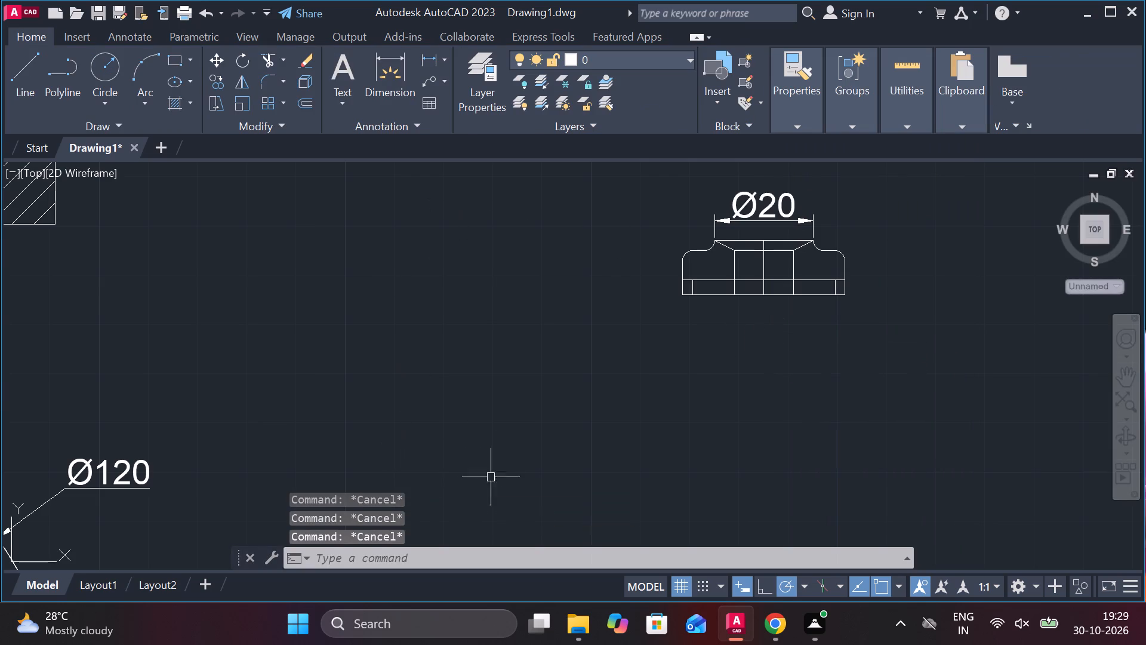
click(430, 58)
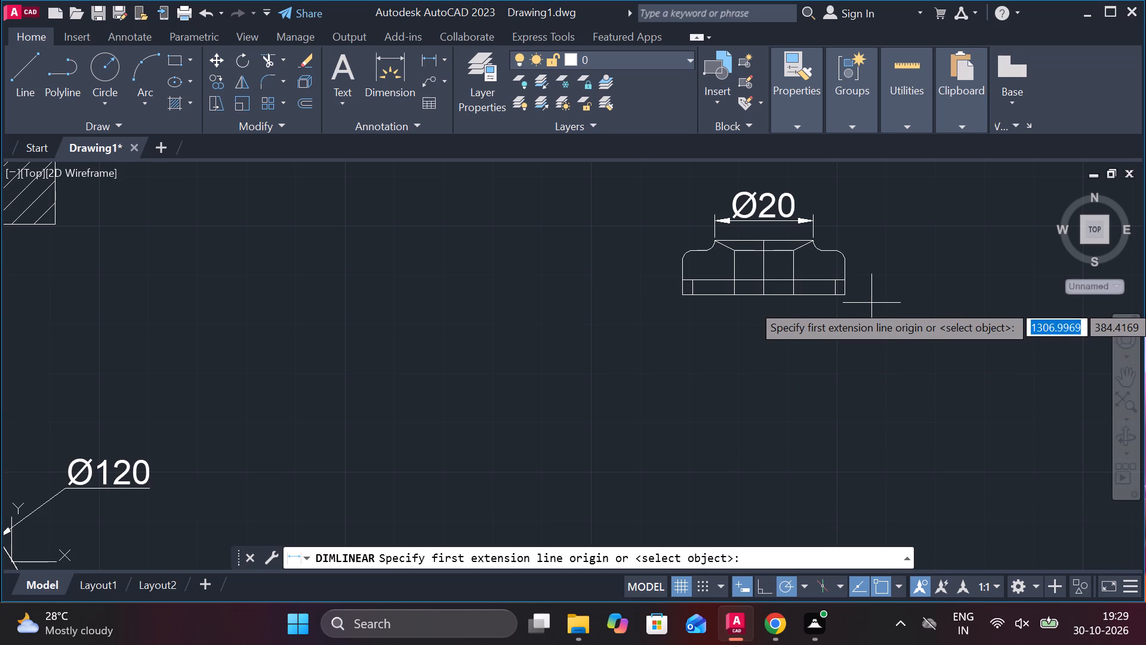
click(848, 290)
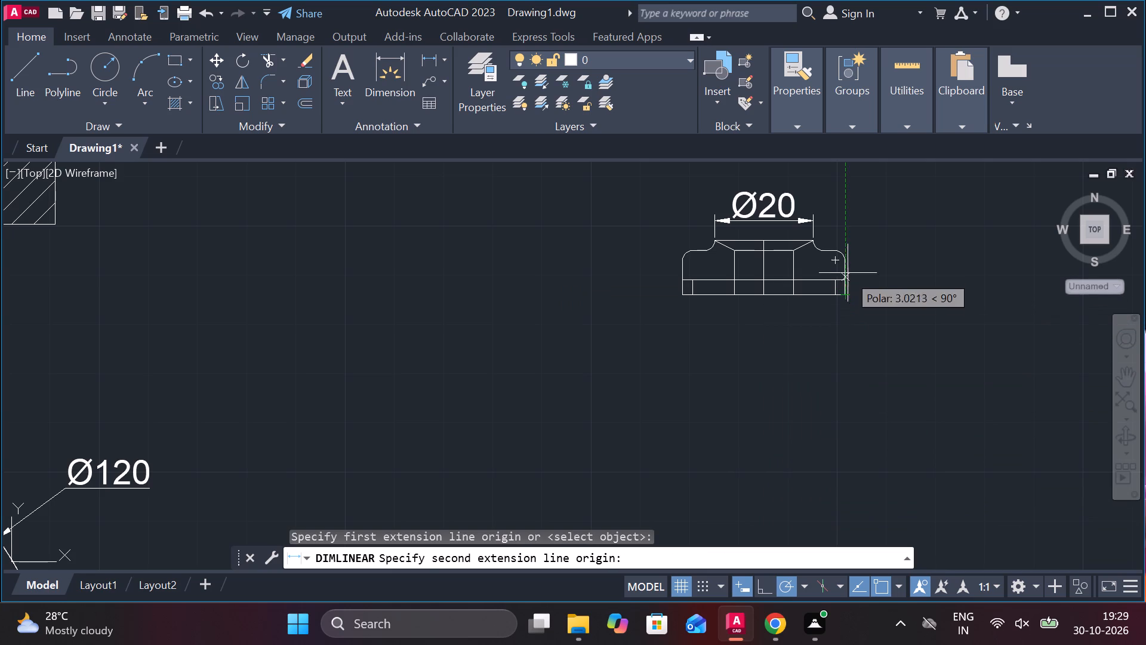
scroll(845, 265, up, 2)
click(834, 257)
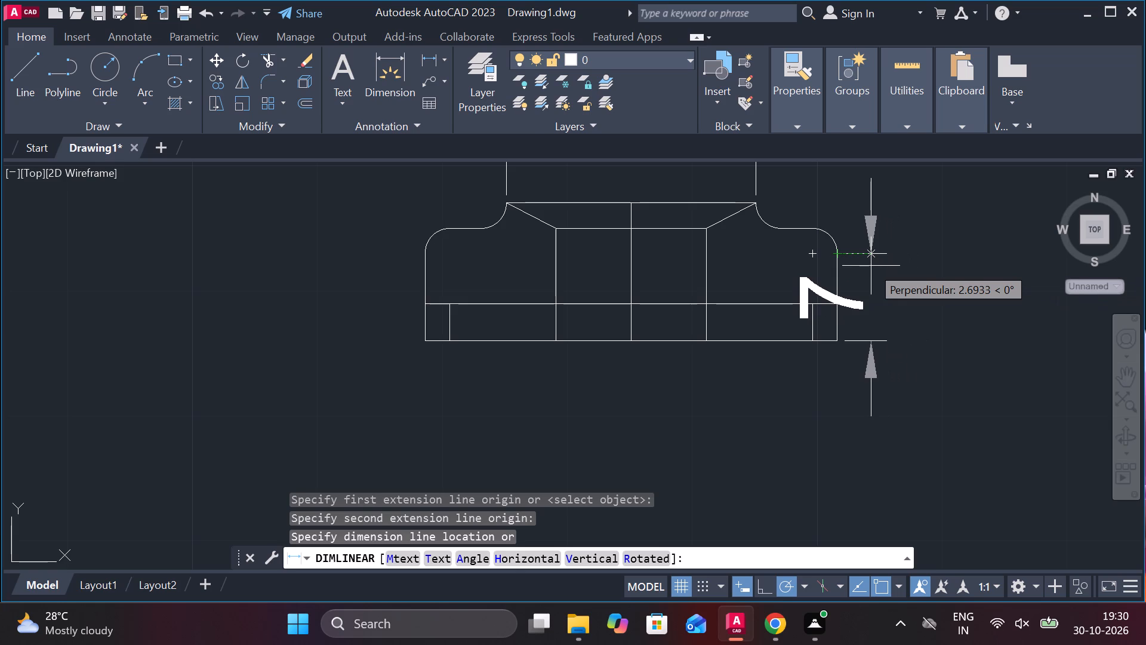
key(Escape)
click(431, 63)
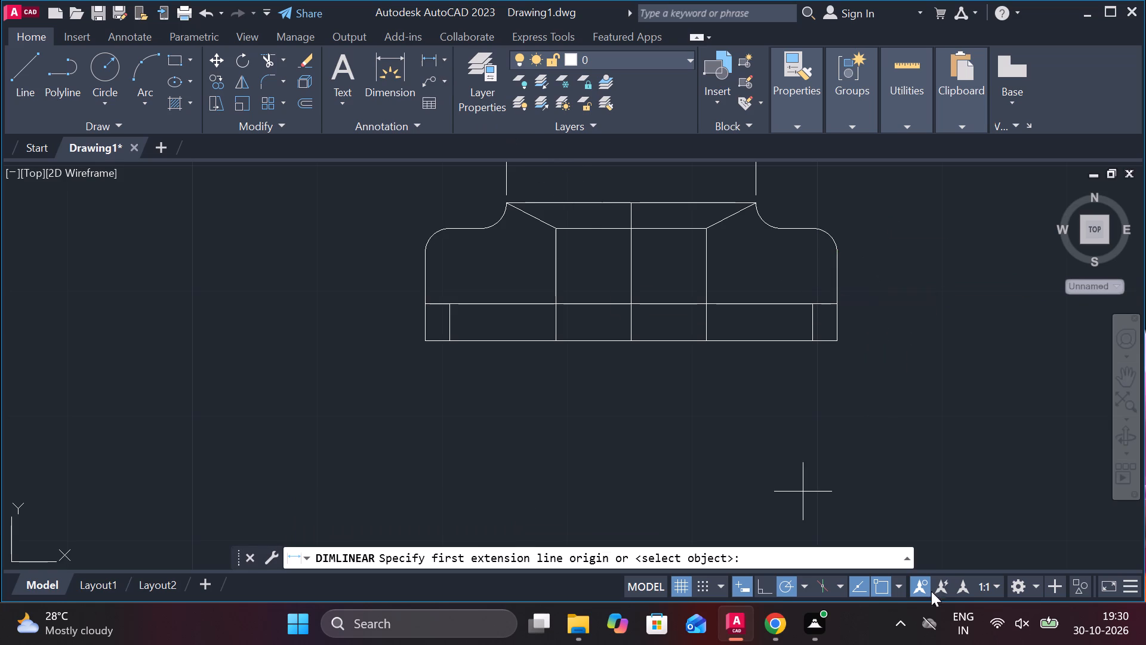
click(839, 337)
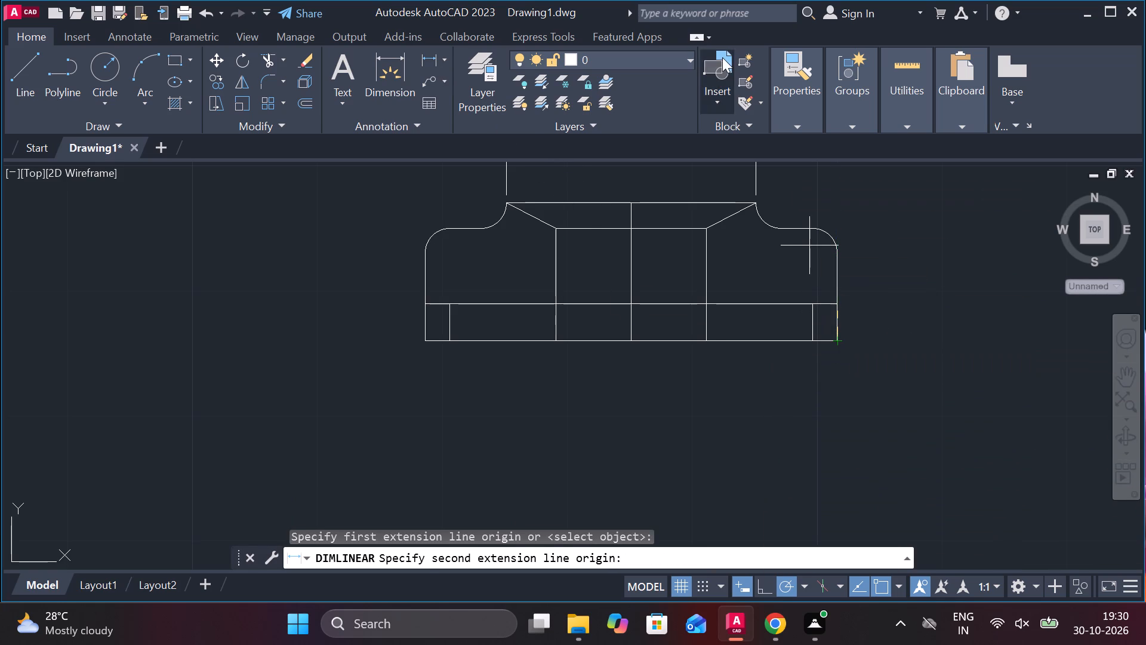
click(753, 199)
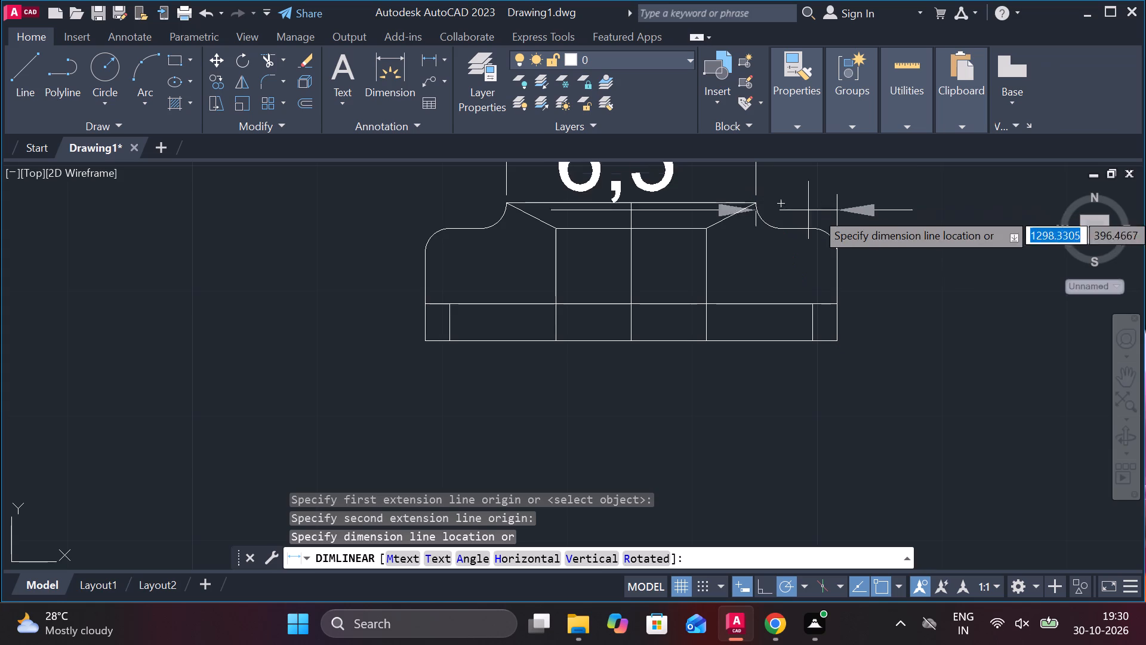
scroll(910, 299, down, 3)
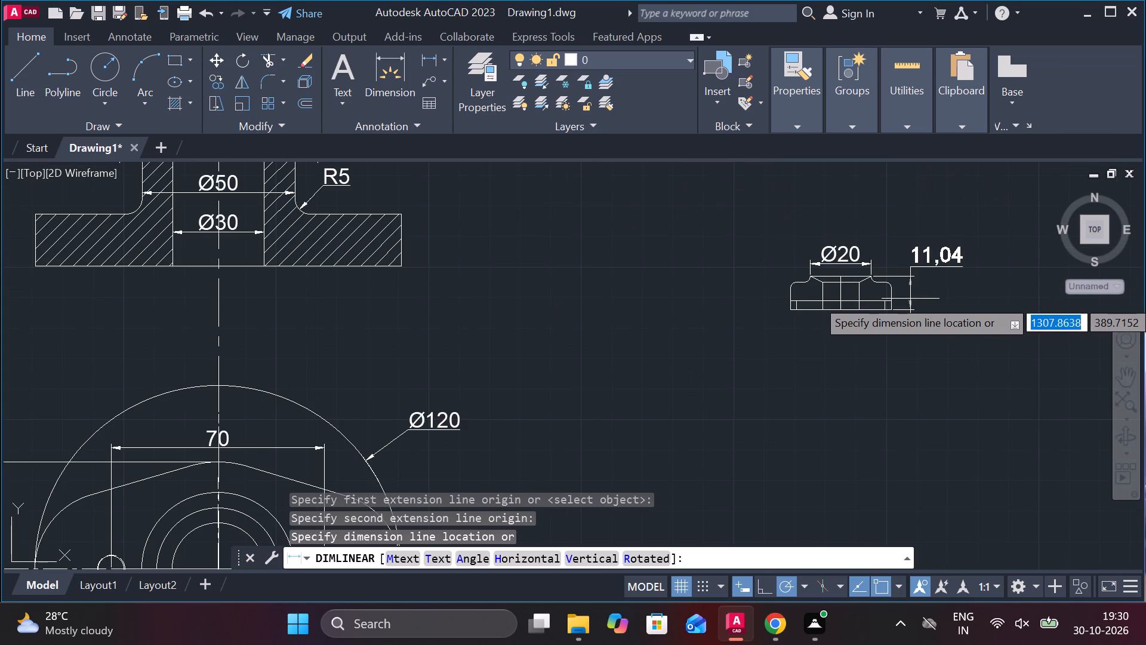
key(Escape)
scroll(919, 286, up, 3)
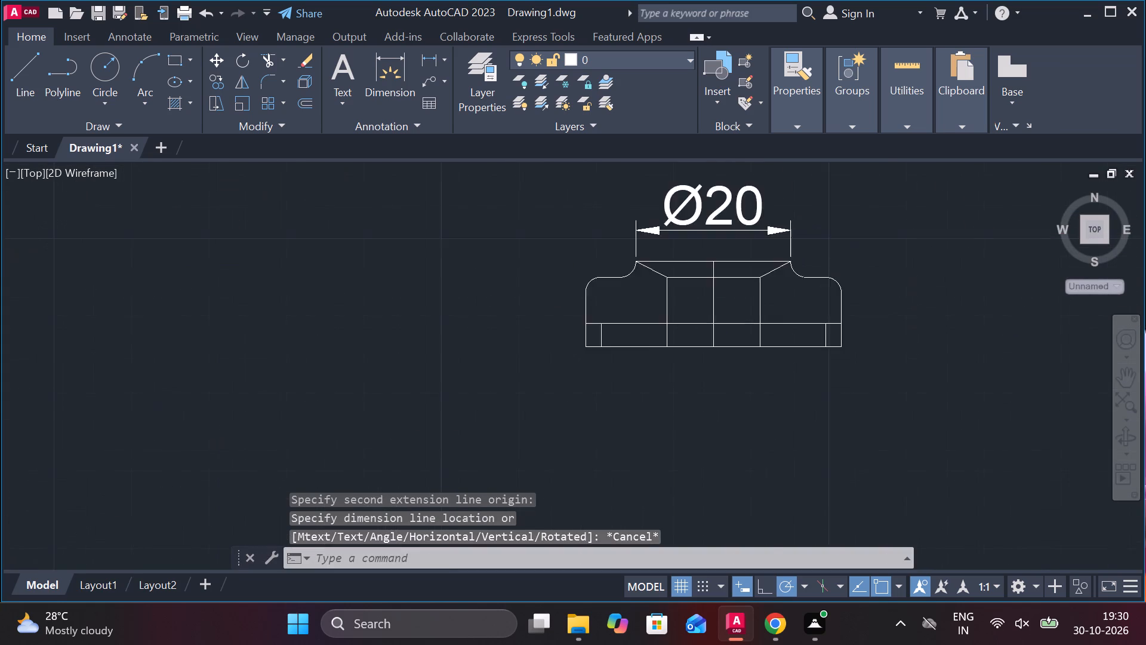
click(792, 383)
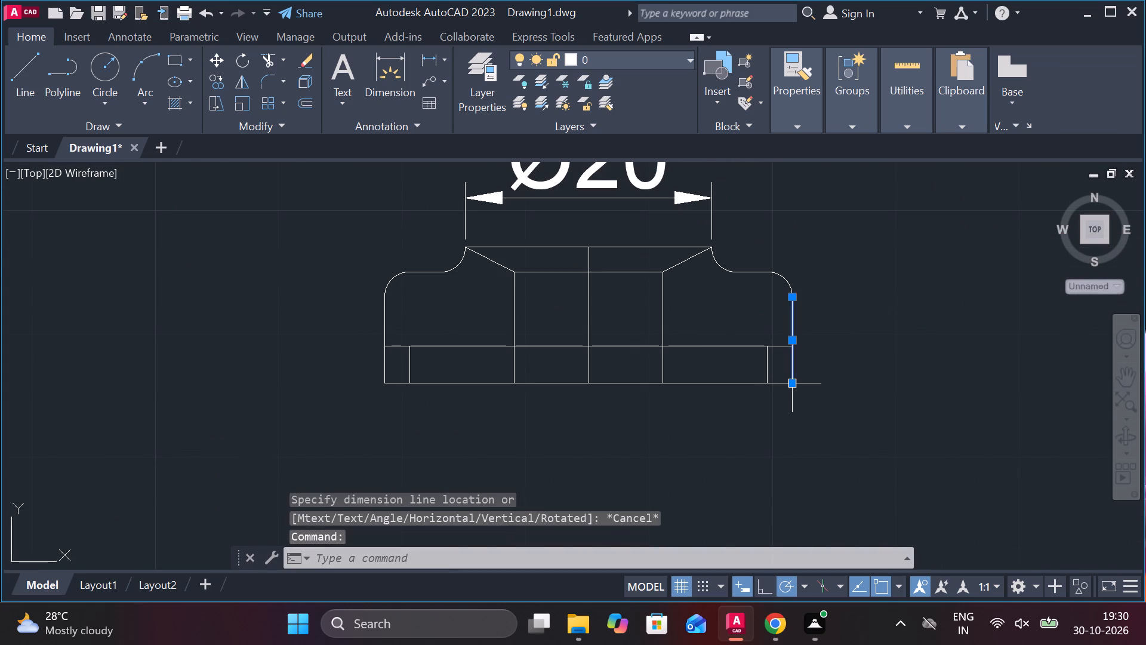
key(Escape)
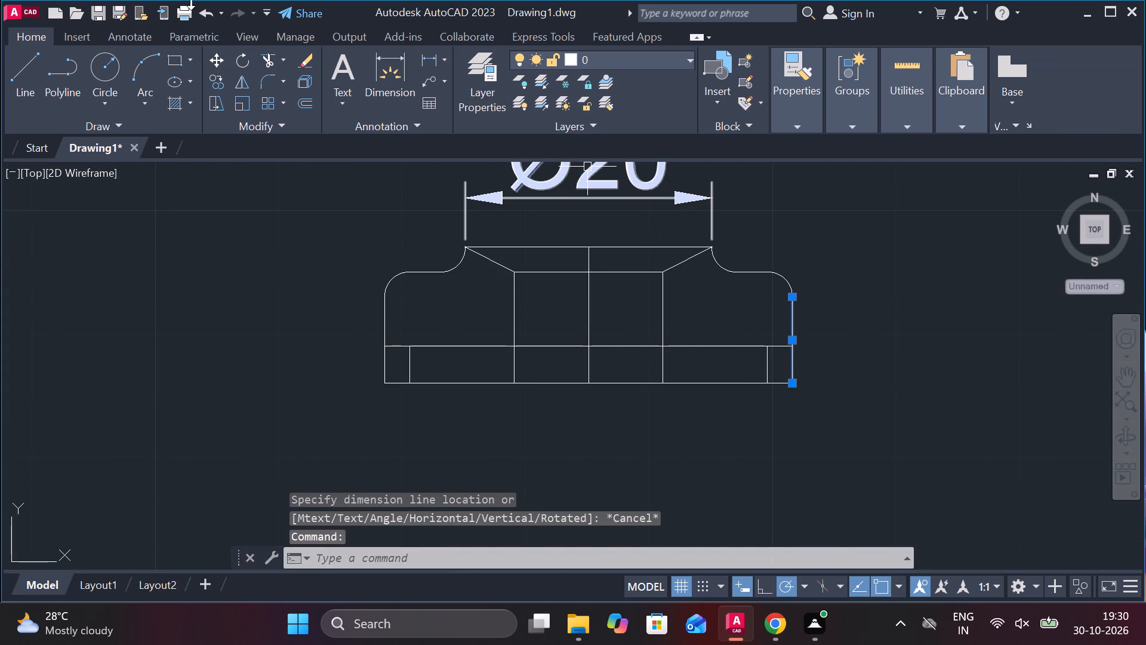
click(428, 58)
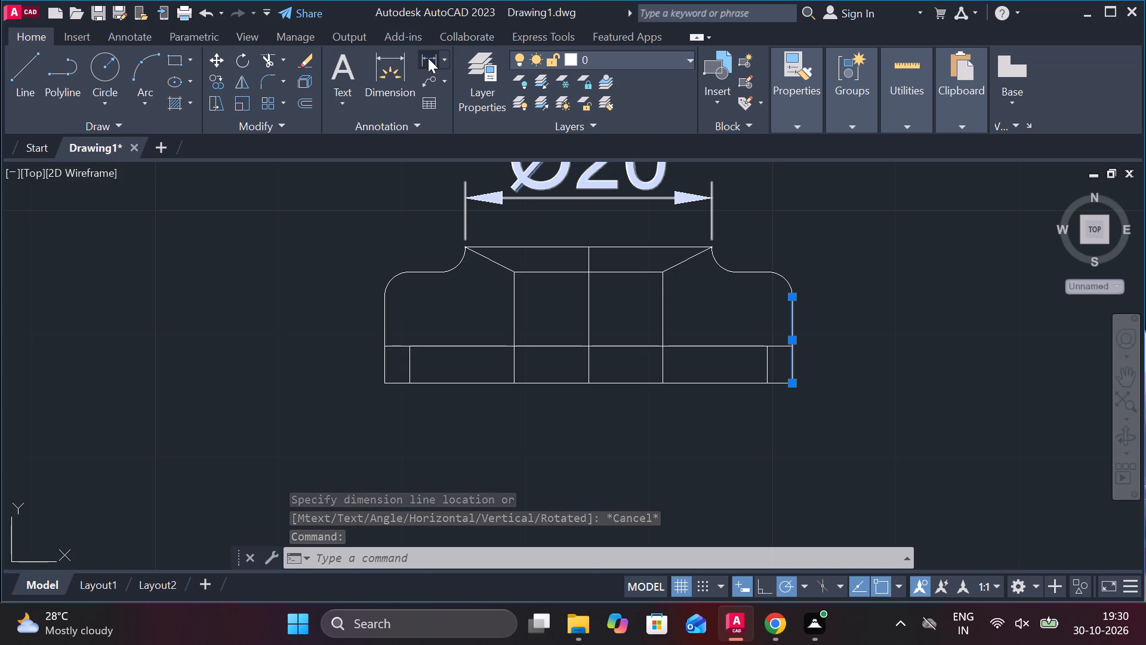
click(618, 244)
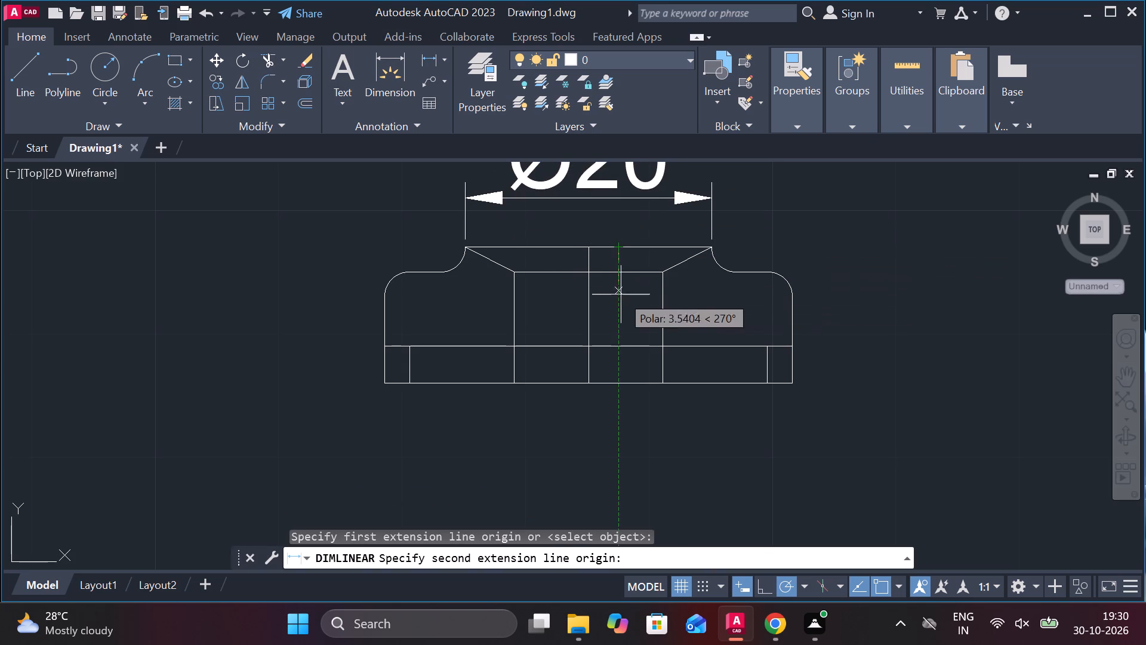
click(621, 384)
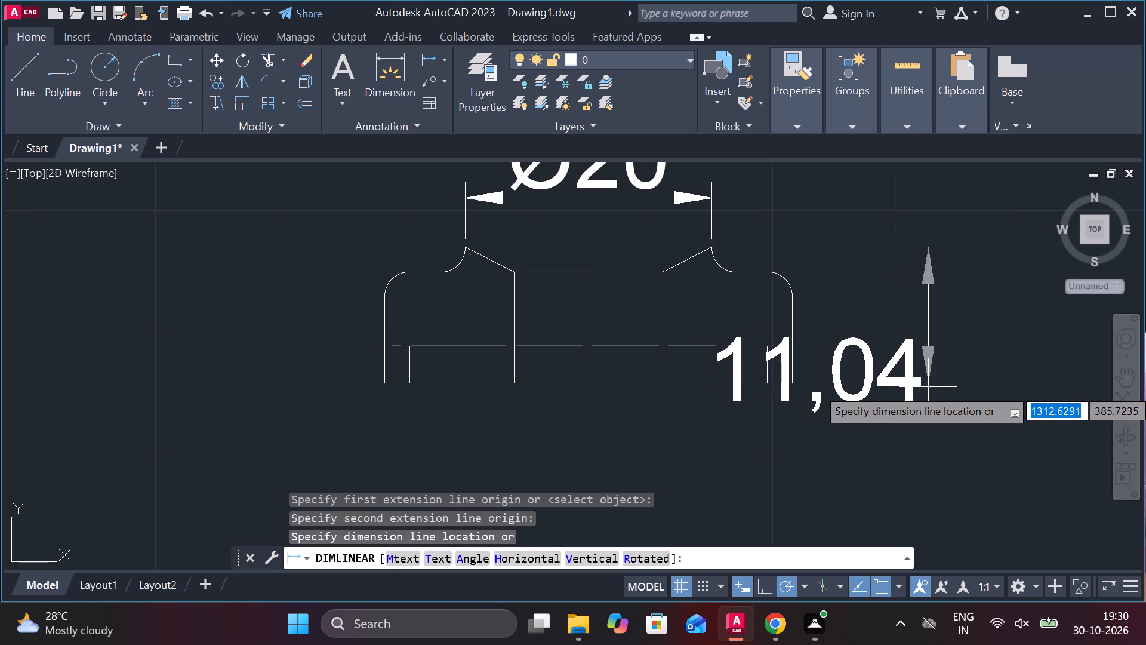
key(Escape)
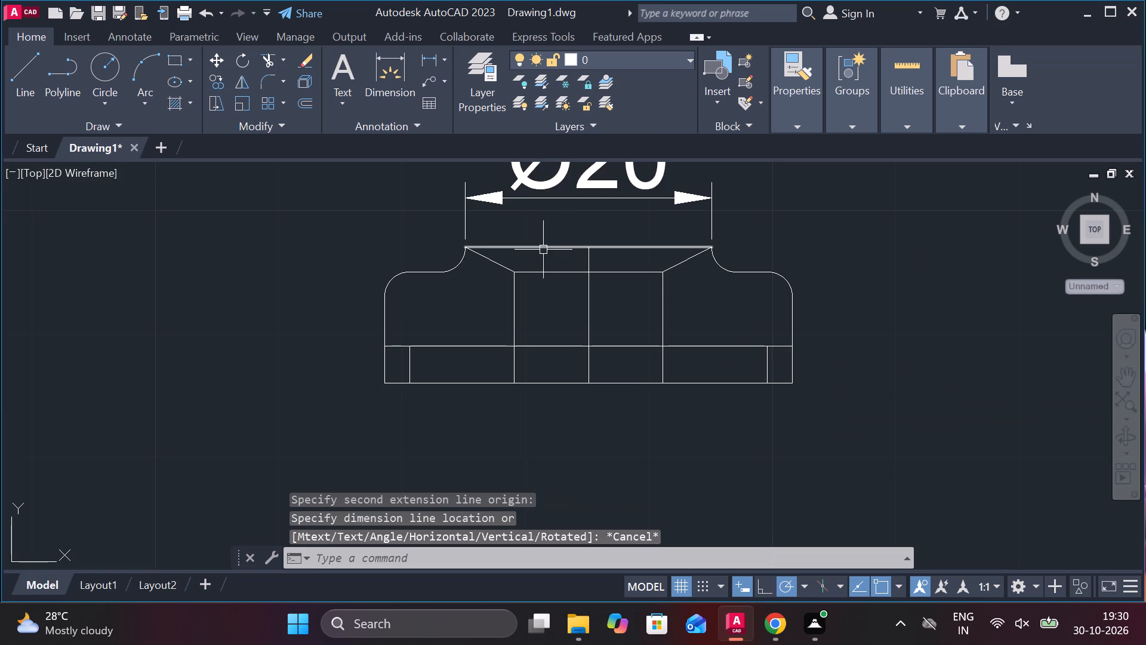
Delete the profile's upper section: top edge, concave arcs, diagonals, inner horizontal and shoulder lines, together with the Ø20 dimension.
click(433, 213)
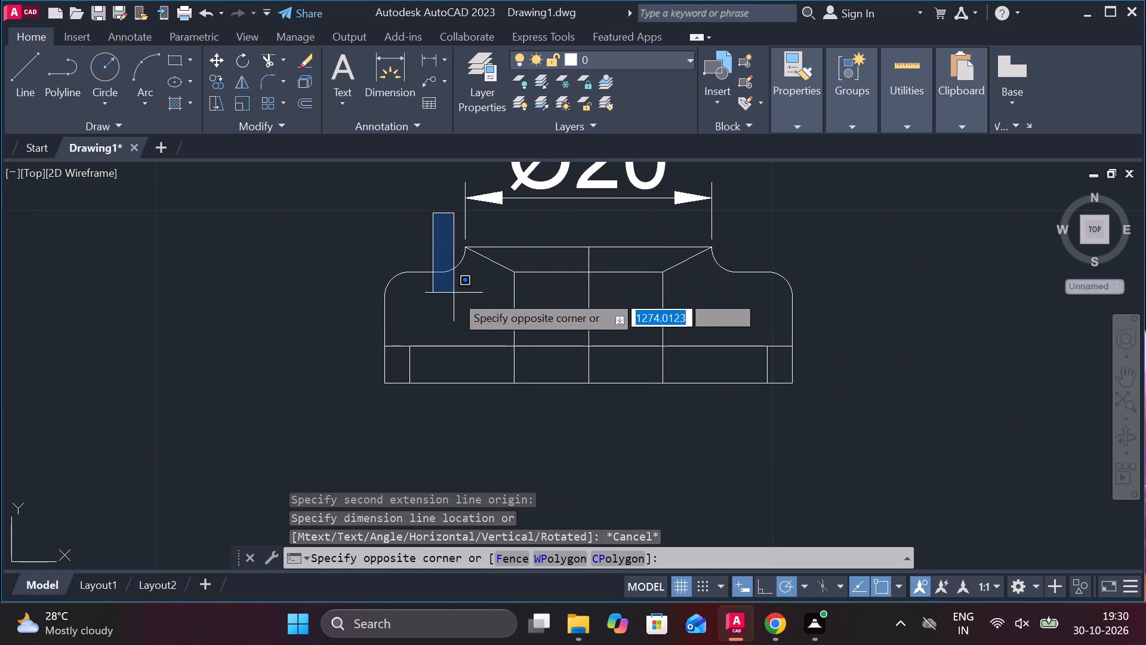
click(747, 301)
click(726, 269)
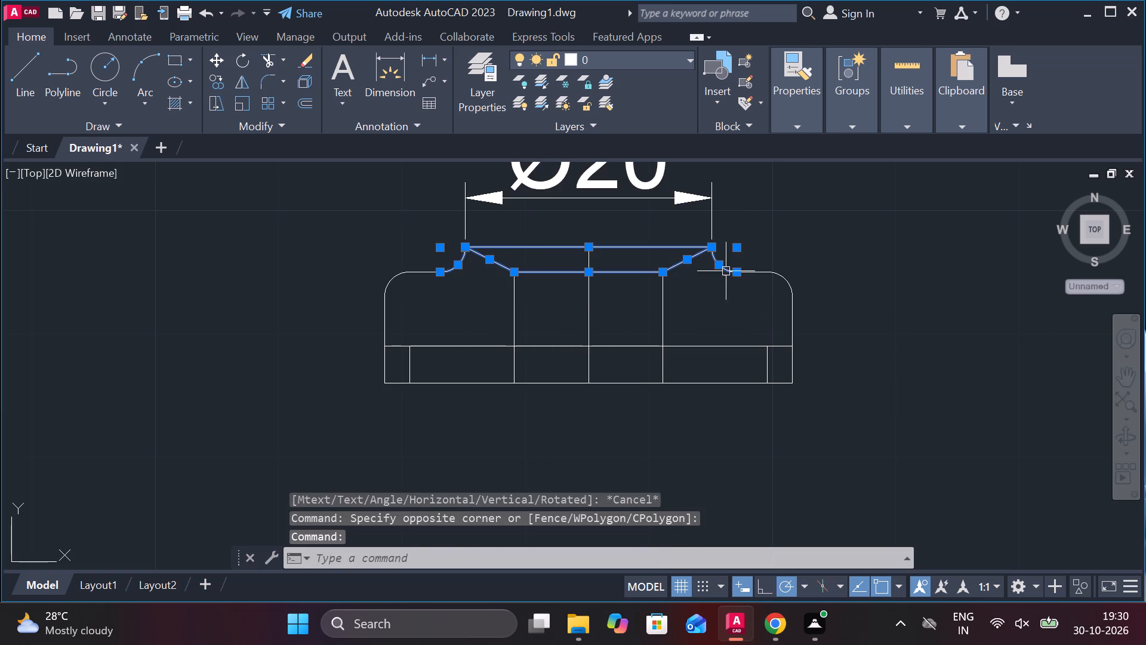
click(728, 271)
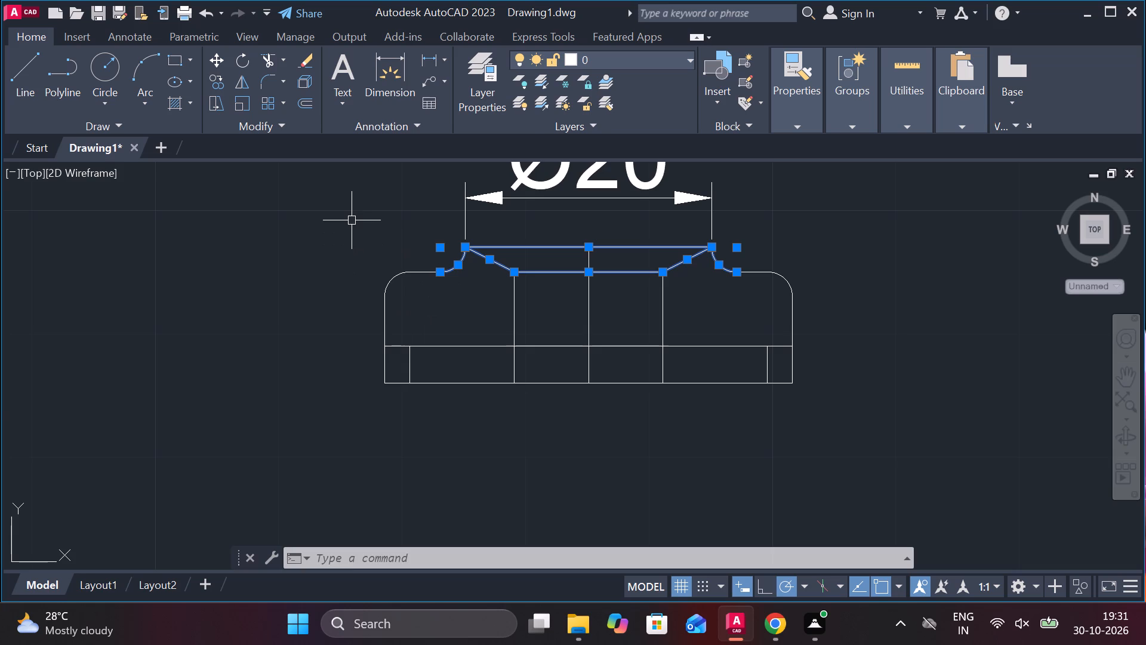
drag(352, 220, 623, 280)
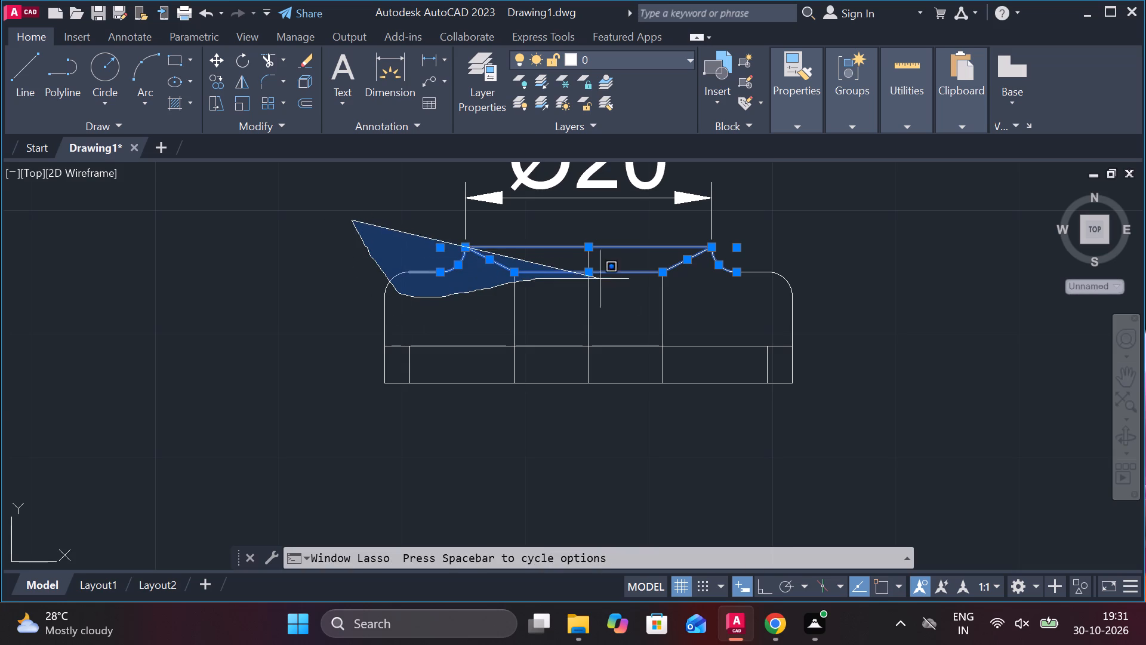
drag(623, 280, 849, 148)
click(629, 199)
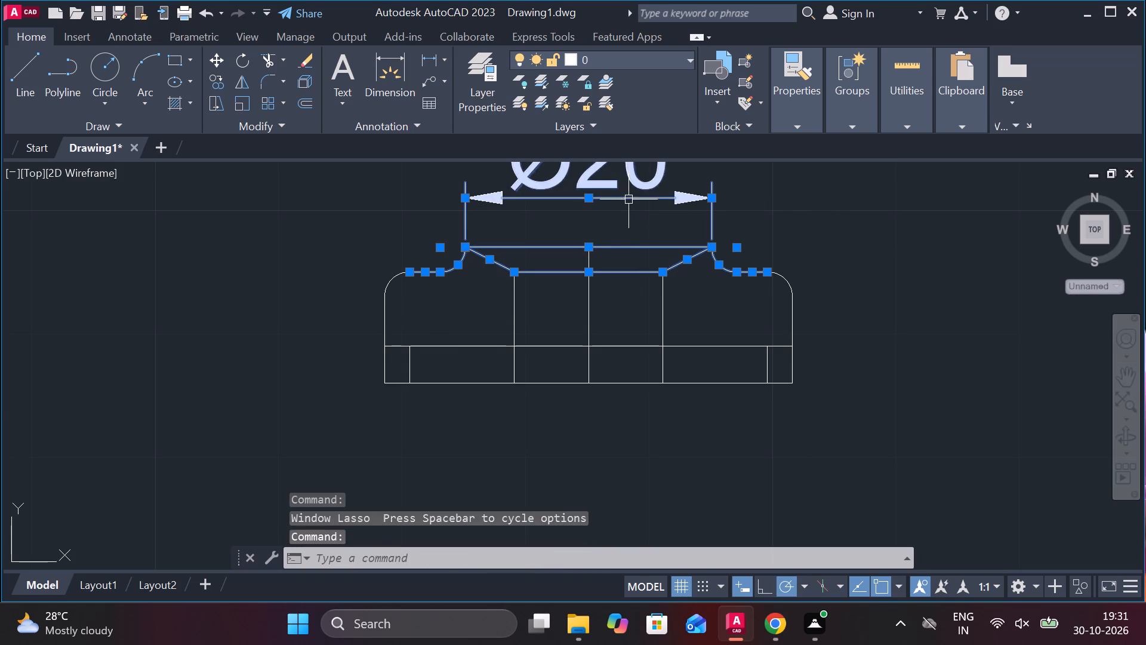
key(Delete)
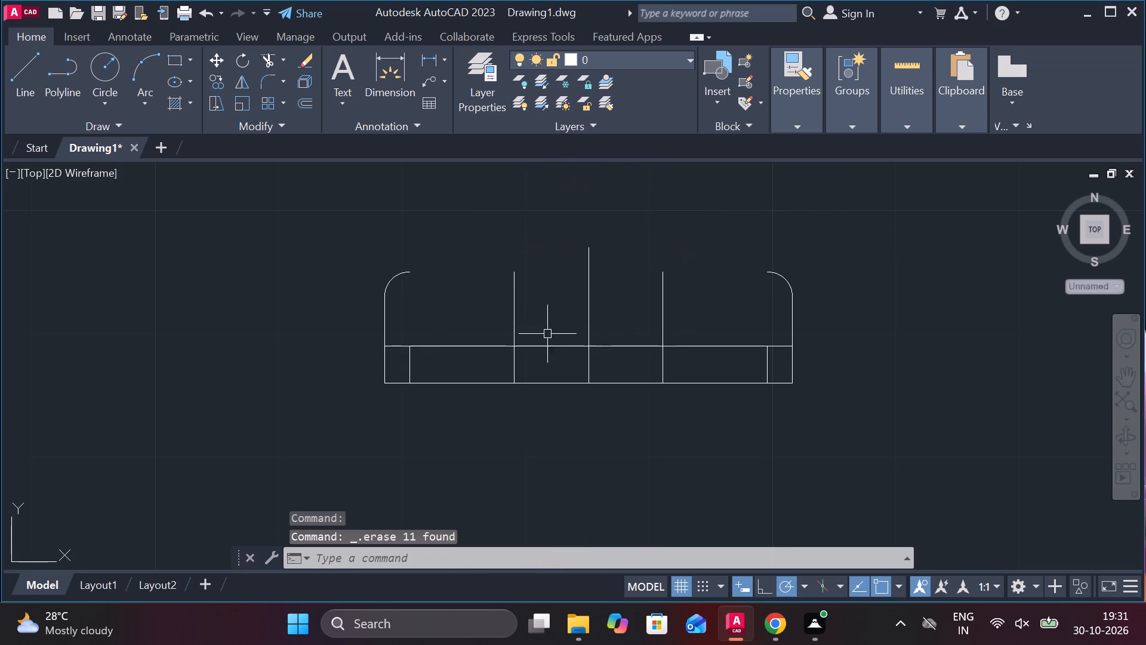
Delete the two convex corner arcs above the profile's outer vertical sides.
click(395, 277)
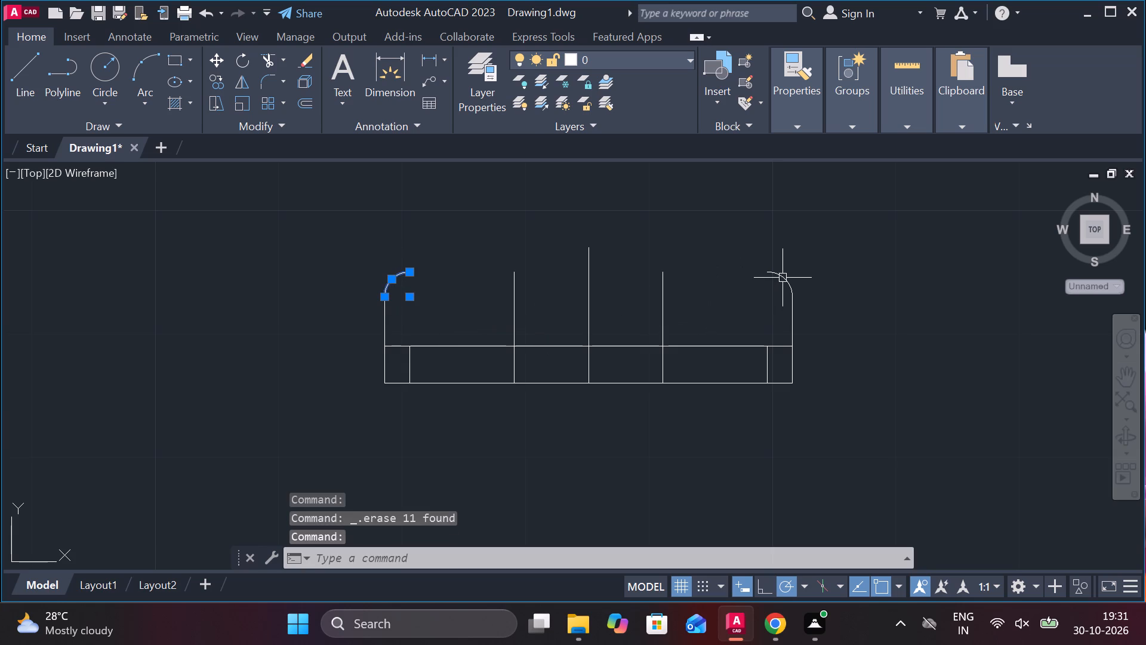
click(784, 277)
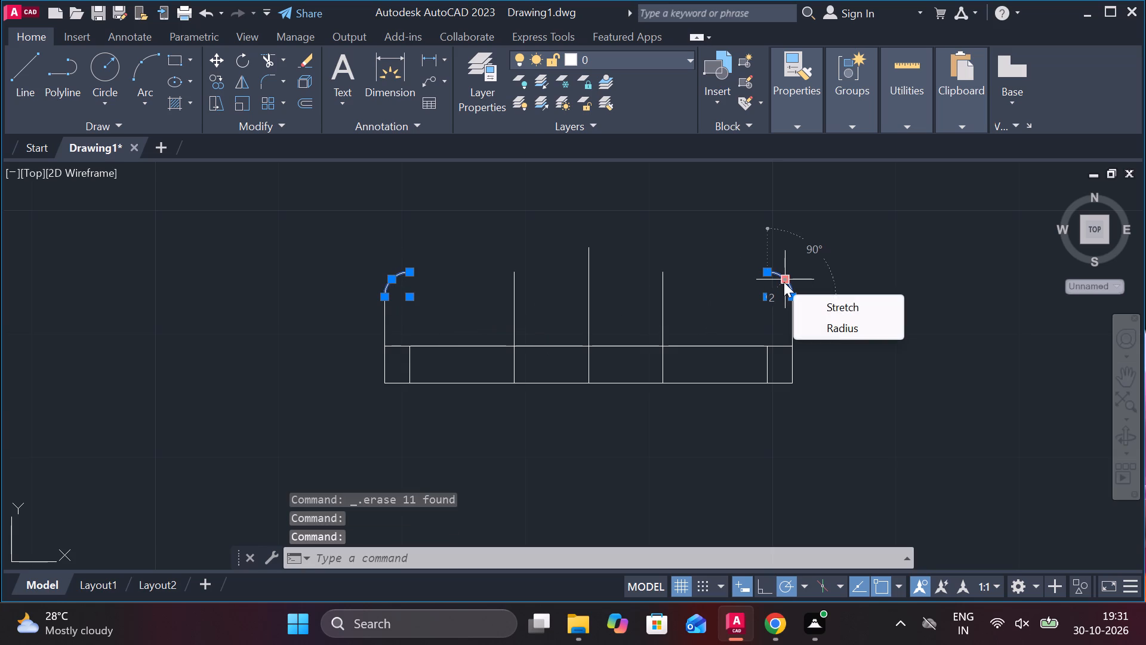
key(Delete)
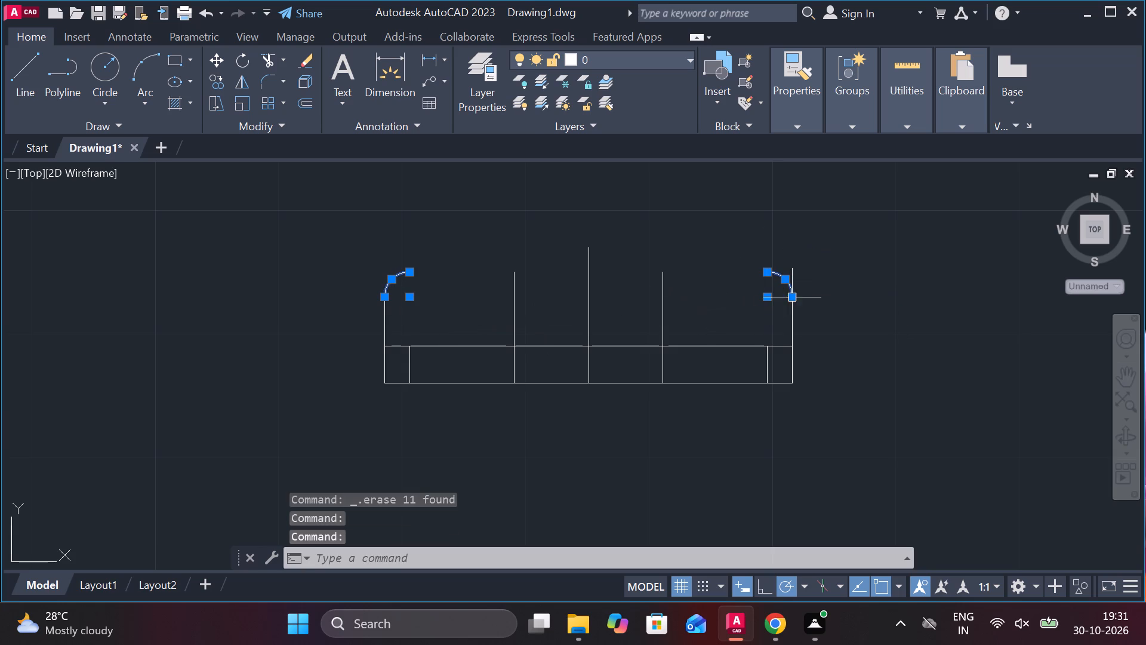
key(Delete)
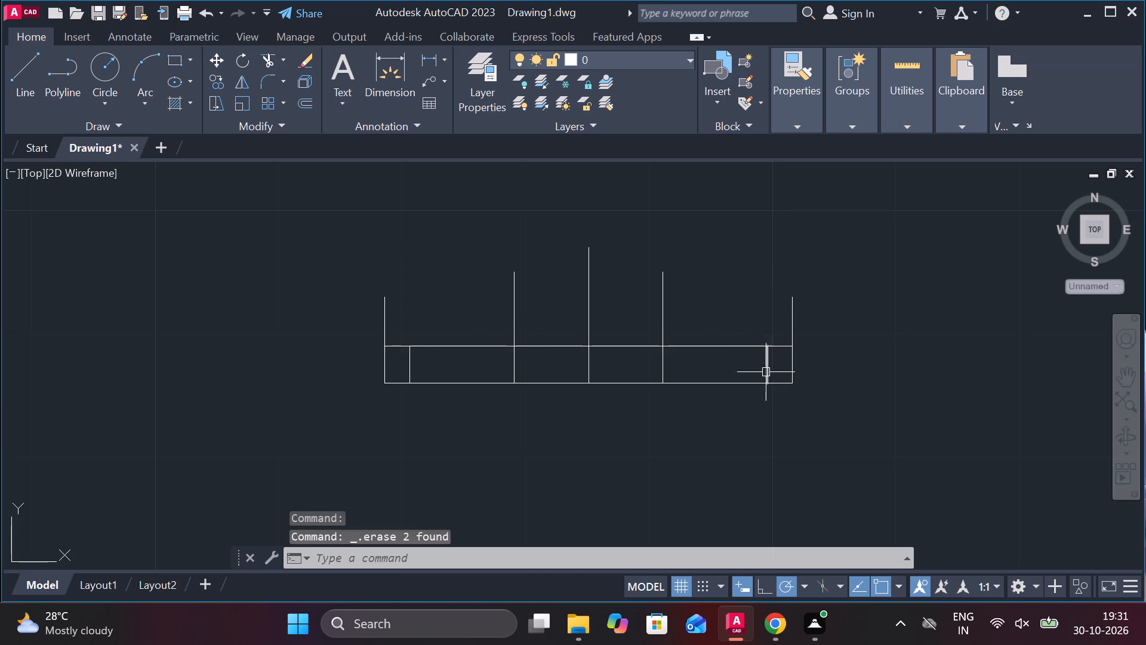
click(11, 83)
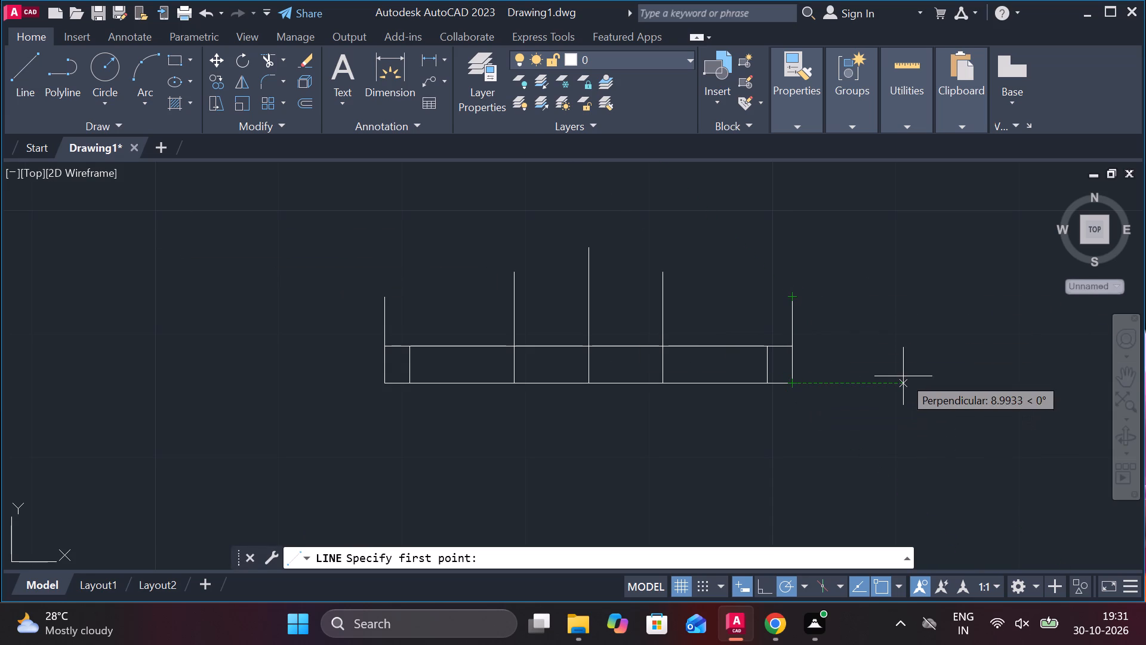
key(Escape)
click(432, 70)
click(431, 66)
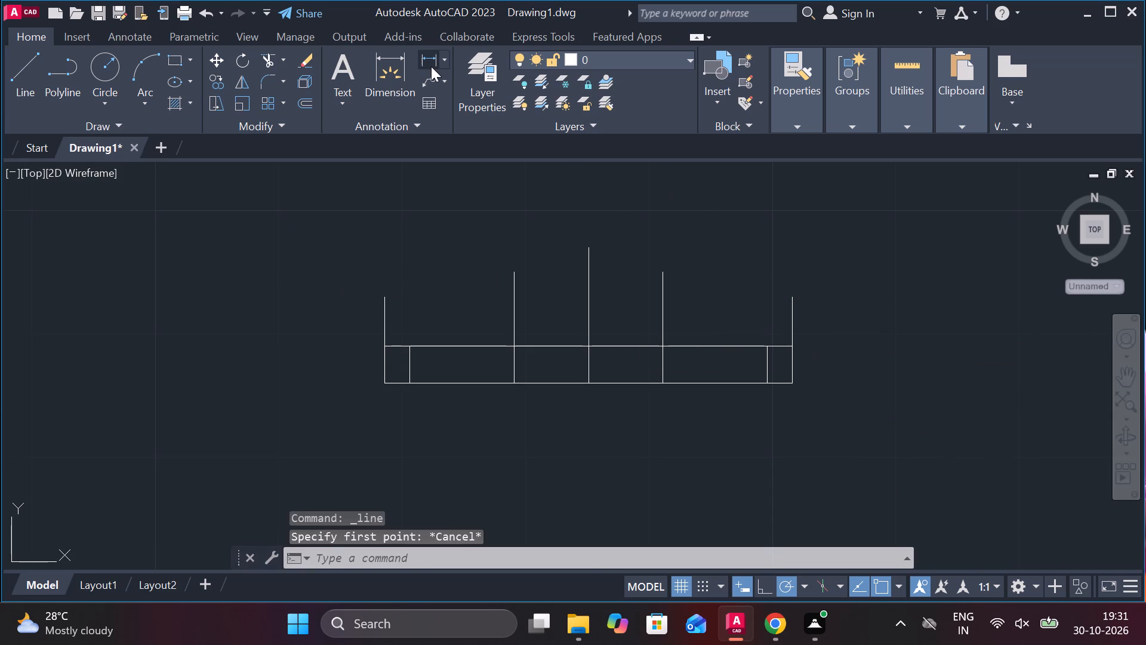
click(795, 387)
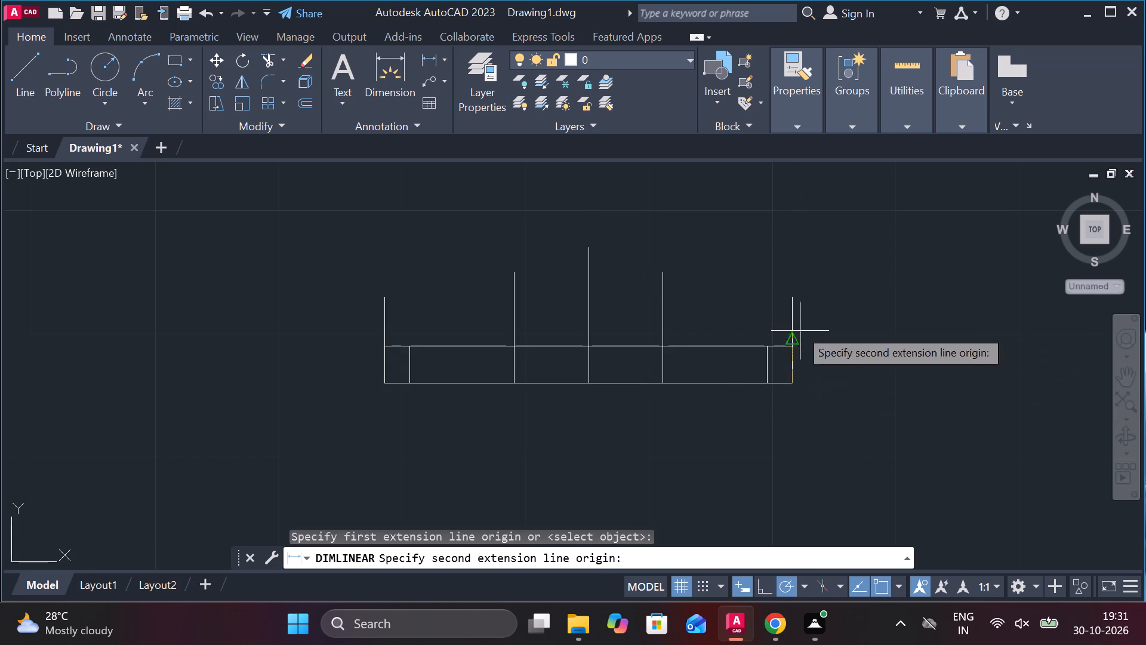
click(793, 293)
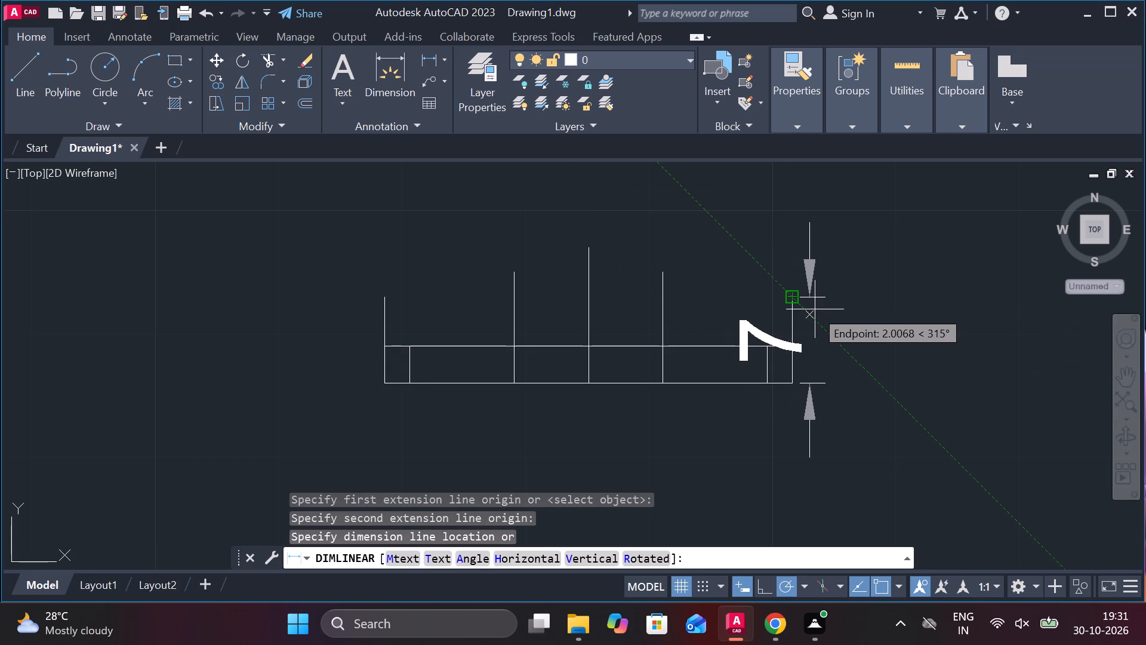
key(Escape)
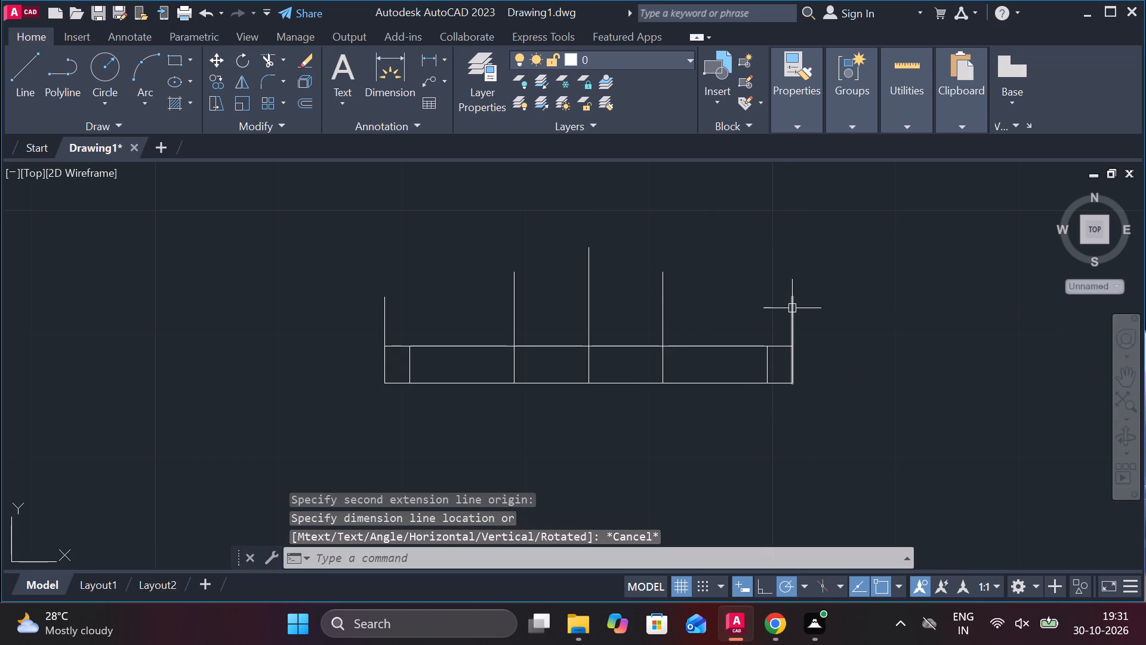
Stretch the upper ends of both outer vertical sides upward by 2.
click(792, 310)
click(794, 298)
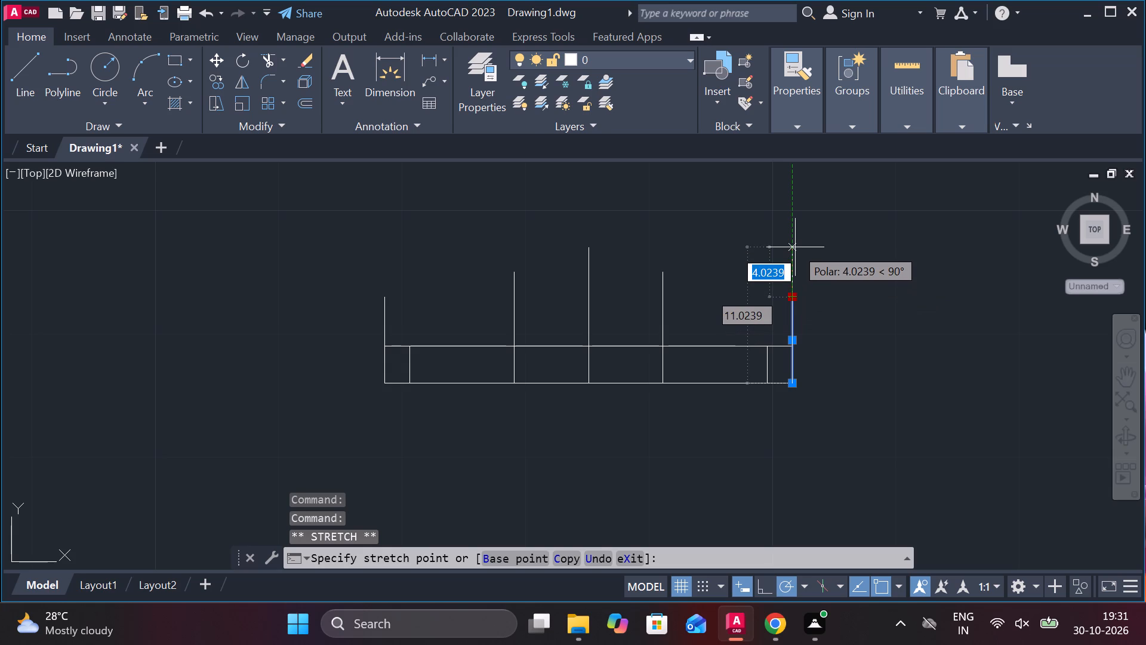
key(2)
key(Return)
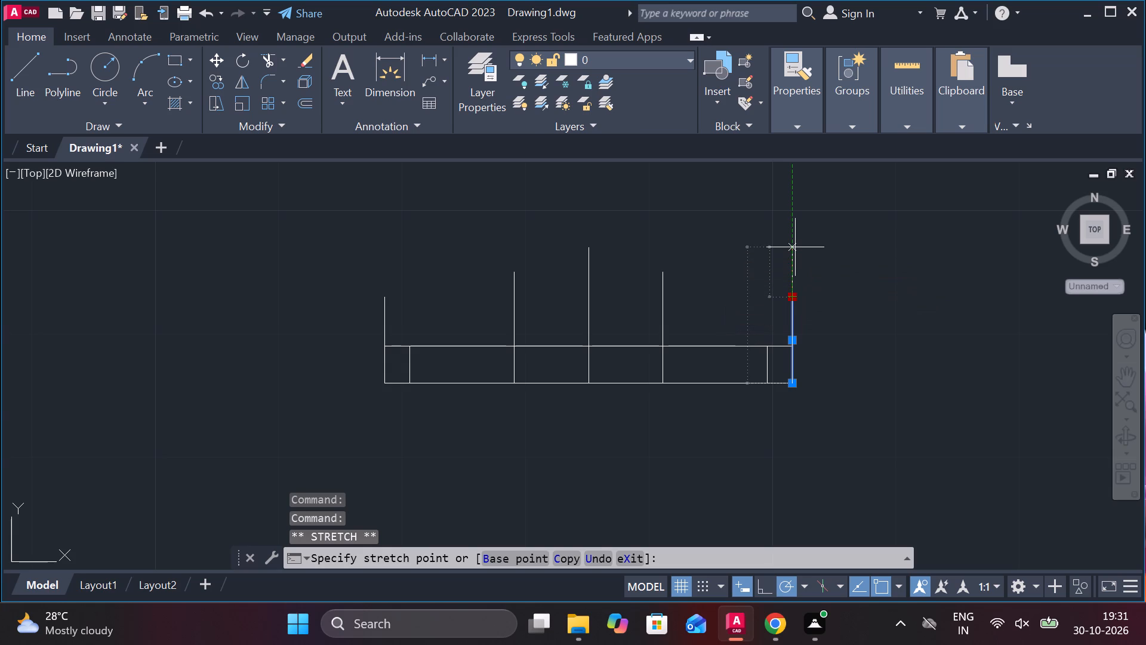
click(387, 315)
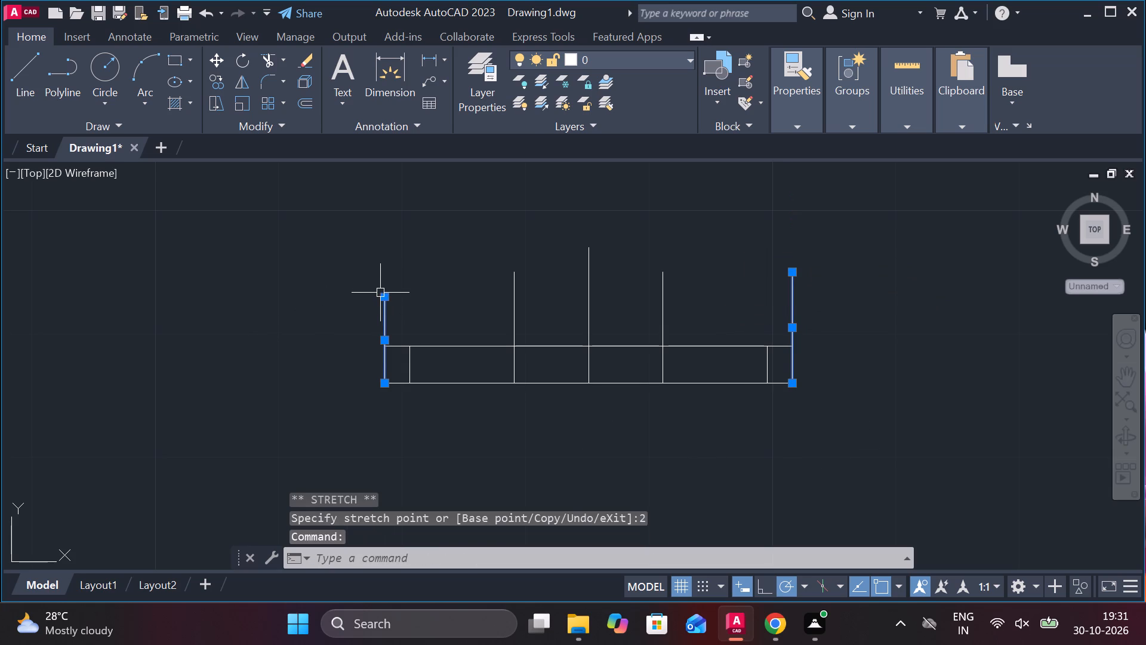
click(384, 295)
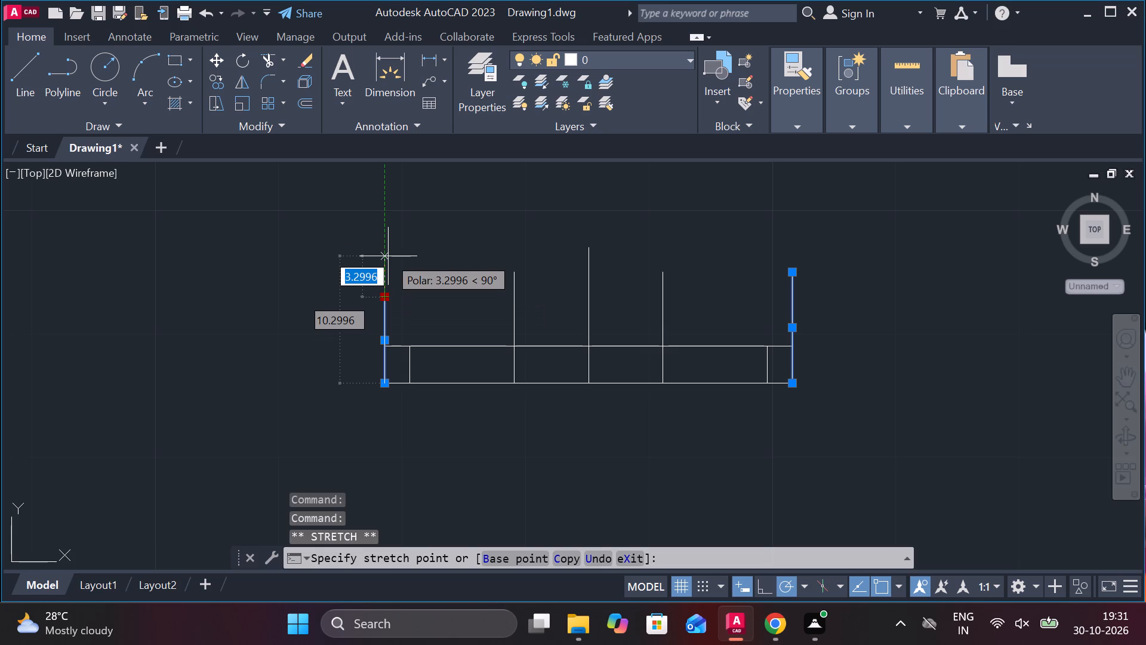
key(2)
key(Return)
key(Return)
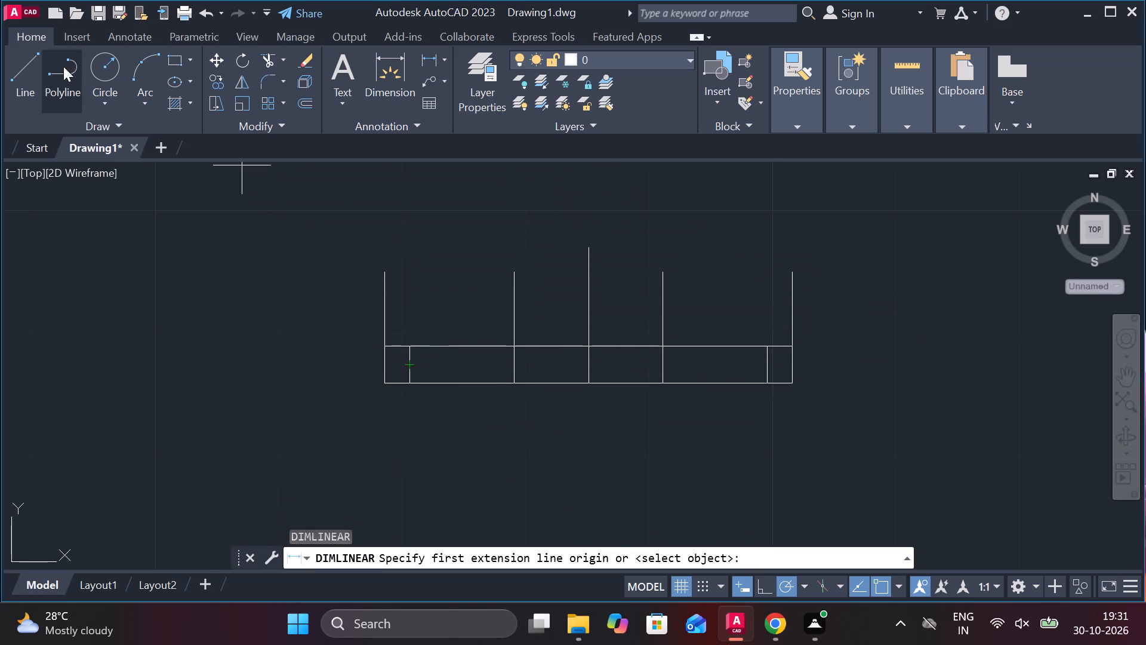
key(Escape)
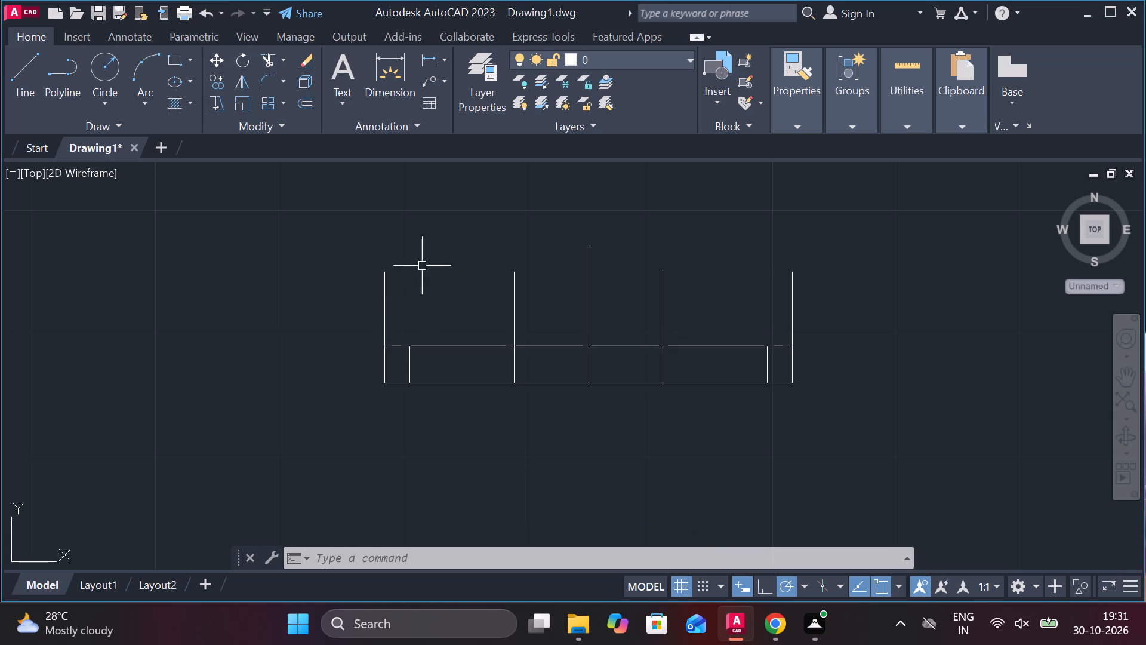
Draw a horizontal line joining the upper ends of the two outer vertical sides.
click(26, 75)
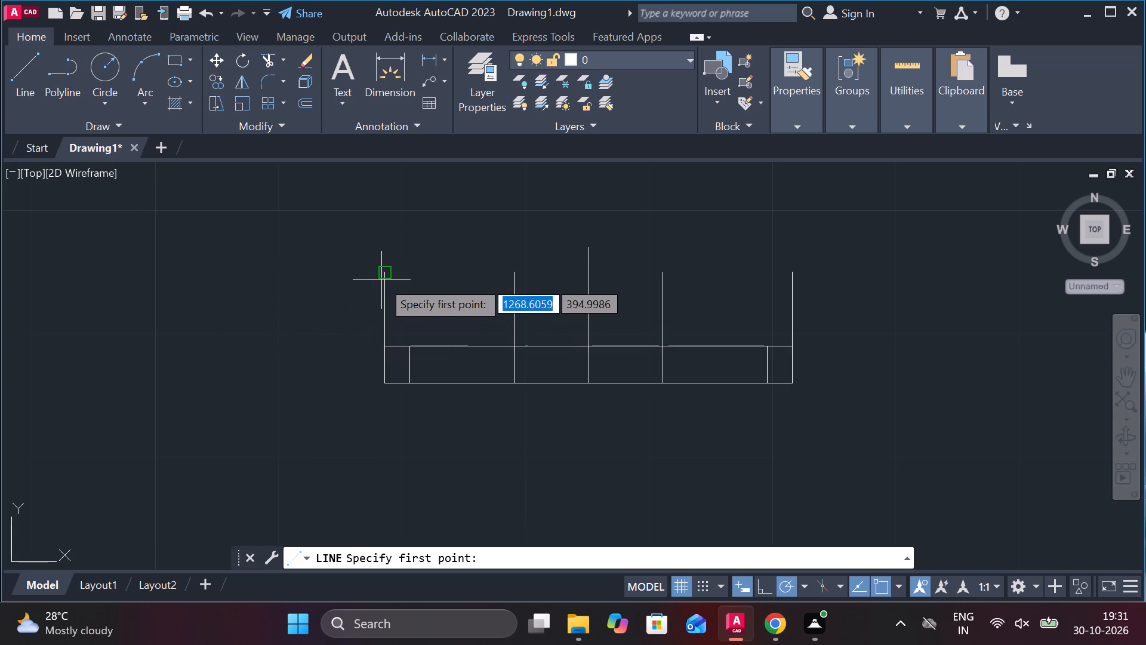
click(386, 278)
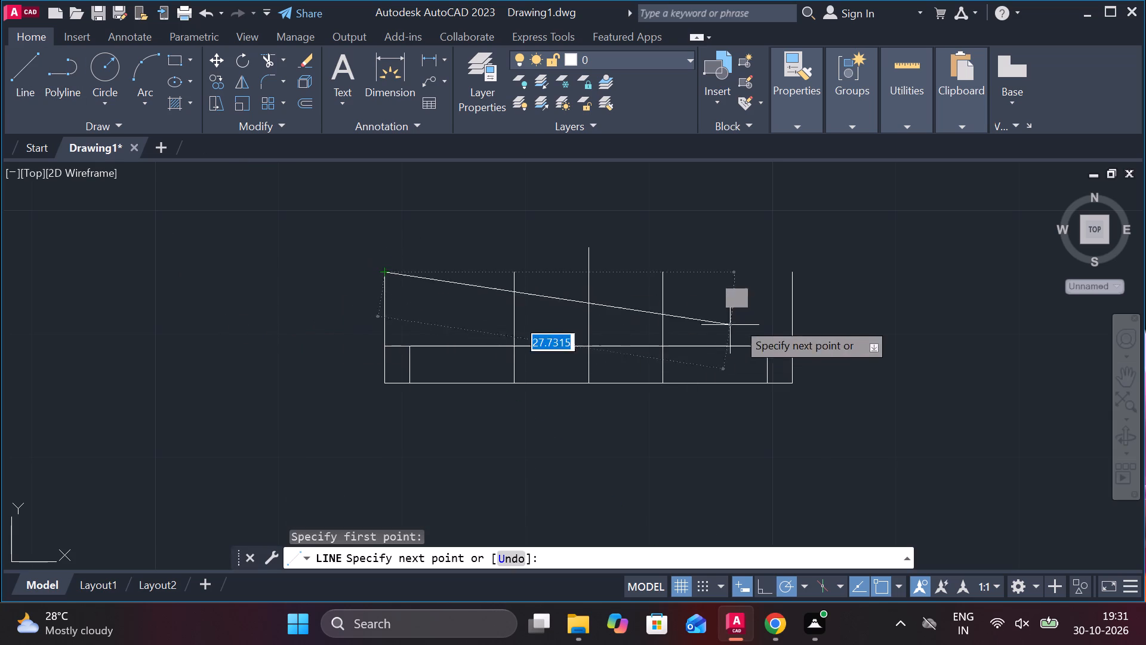
click(790, 272)
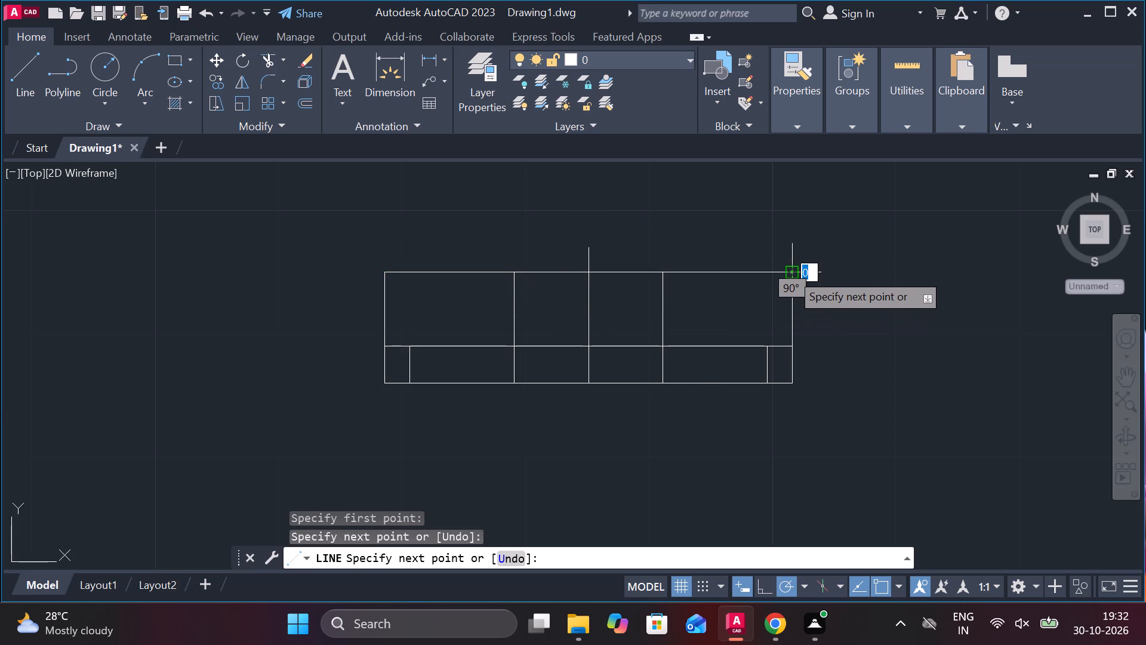
key(Escape)
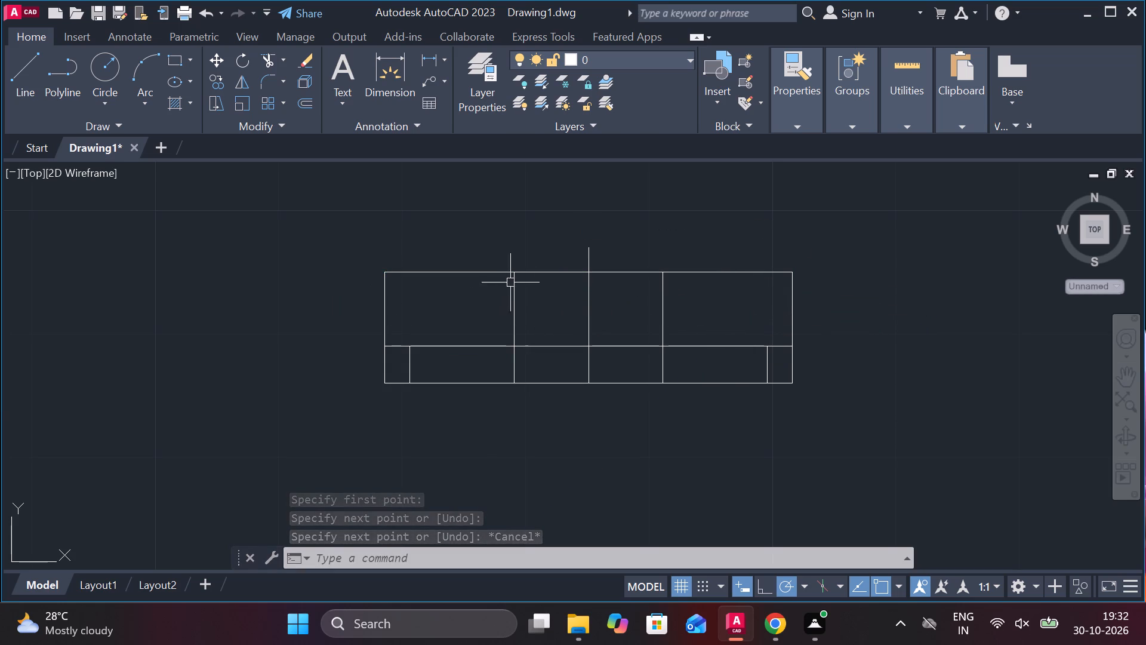
Copy the new top line straight down by 2, using its midpoint as the base point.
click(546, 275)
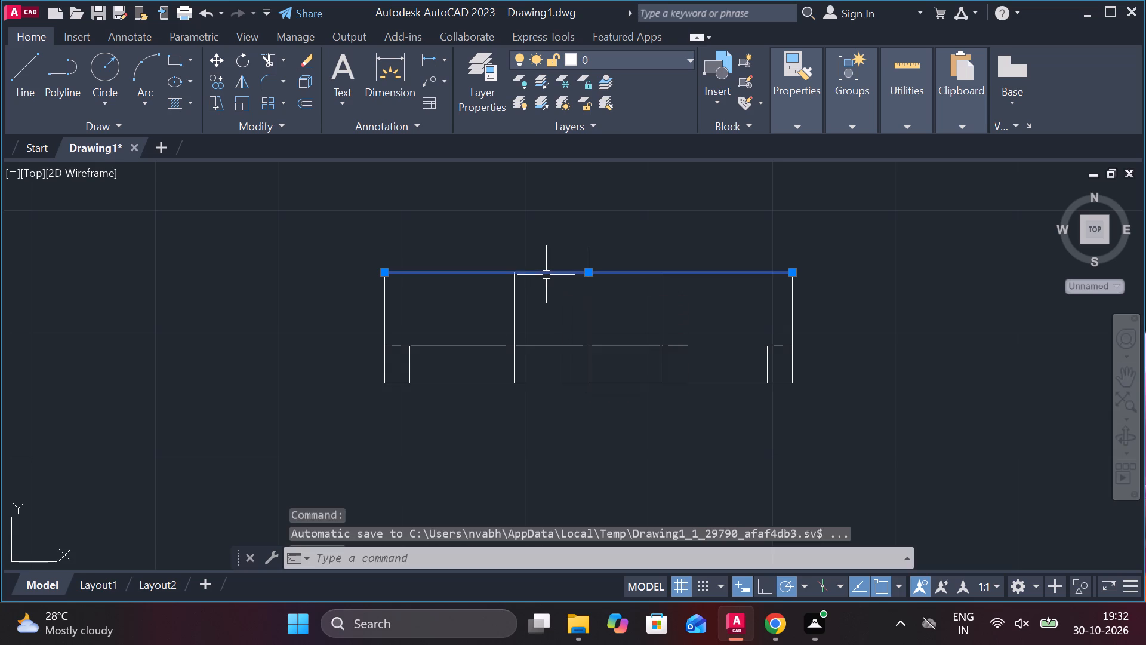
click(218, 82)
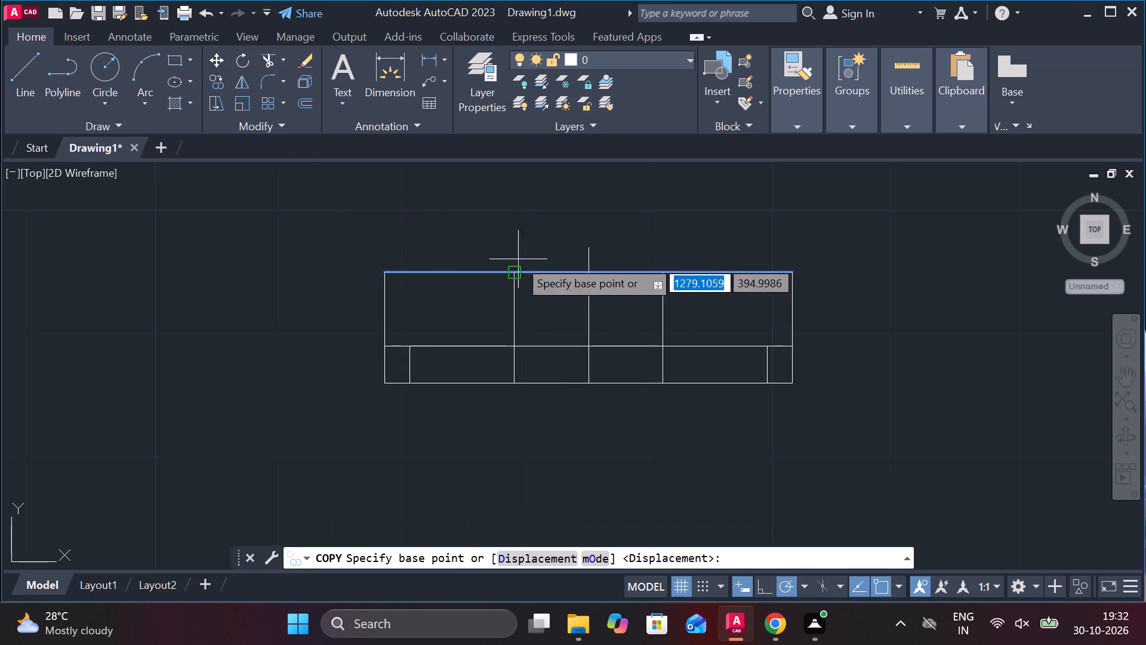
click(589, 278)
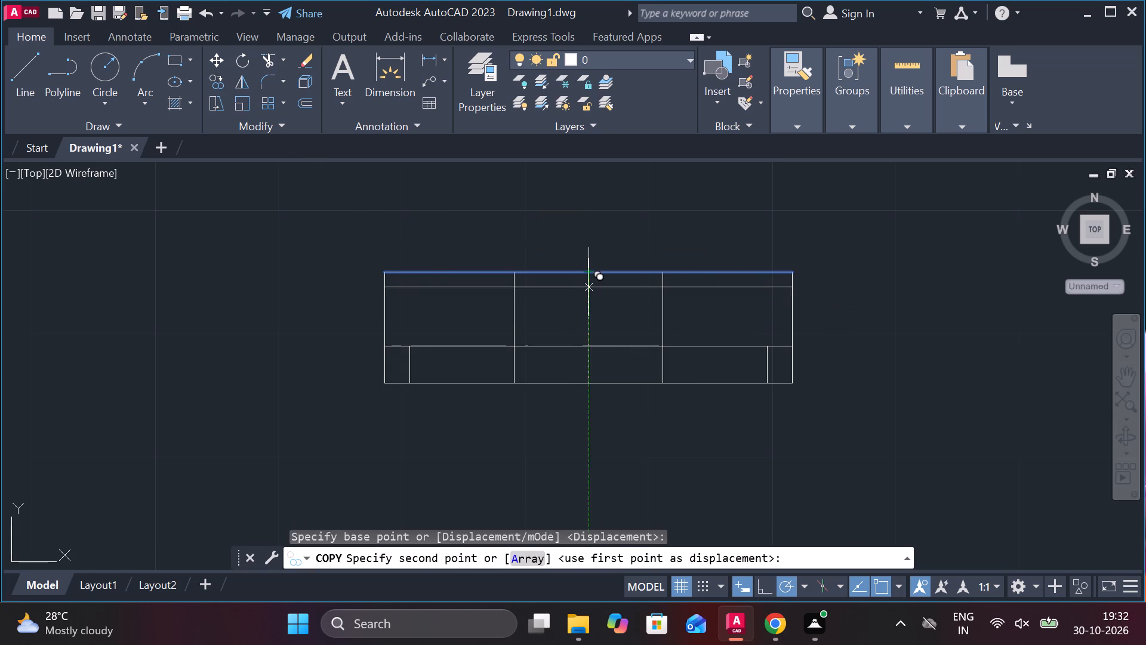
key(2)
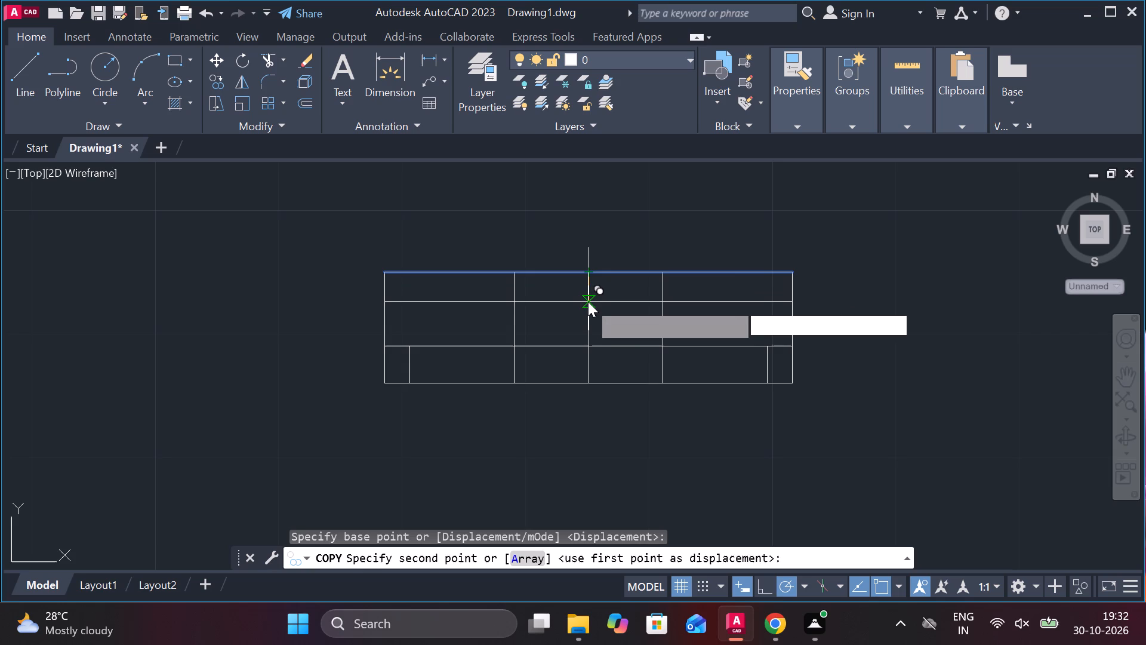
key(Return)
key(Escape)
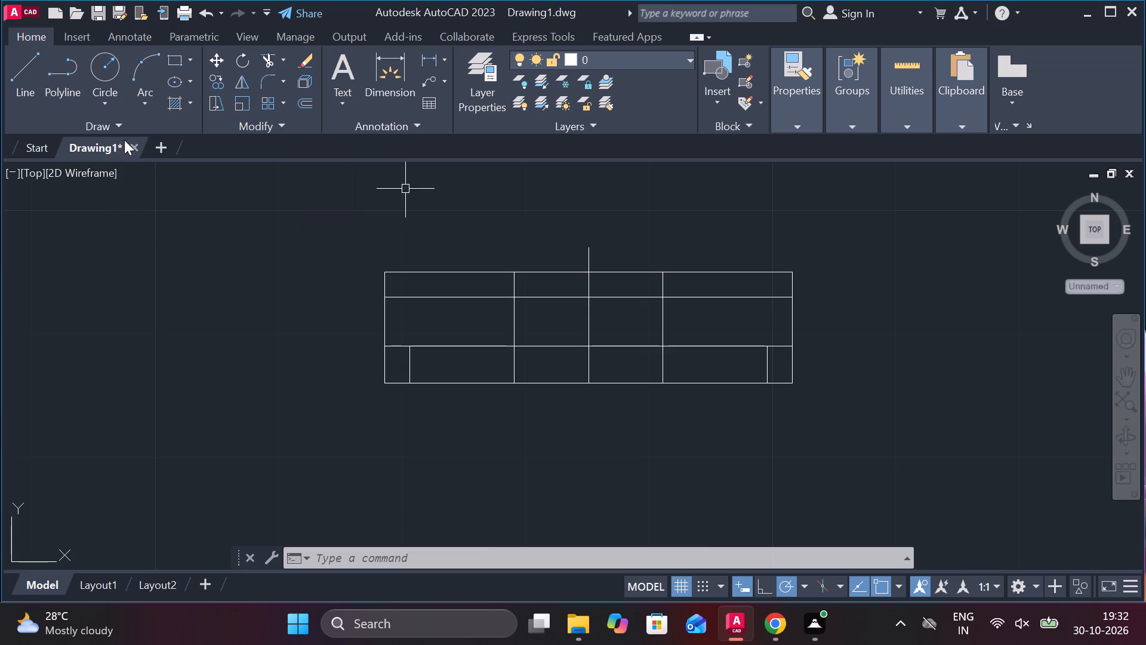
Add untrimmed radius-2 fillets on the outer sides of both inner verticals, where they meet the copied horizontal line.
click(272, 84)
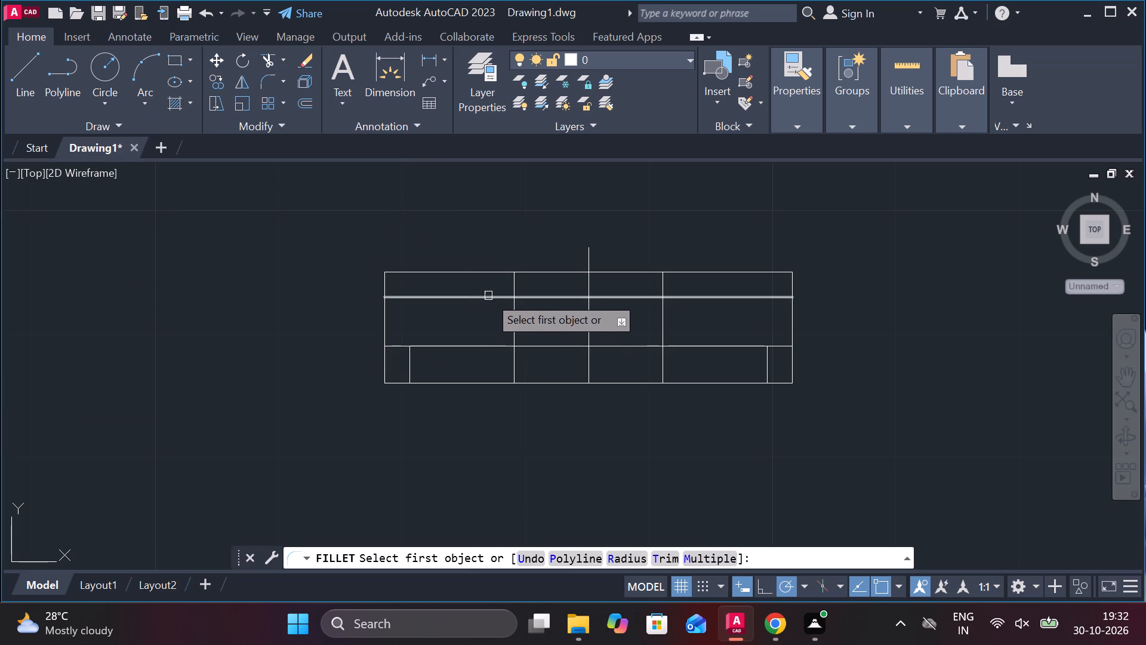
click(488, 296)
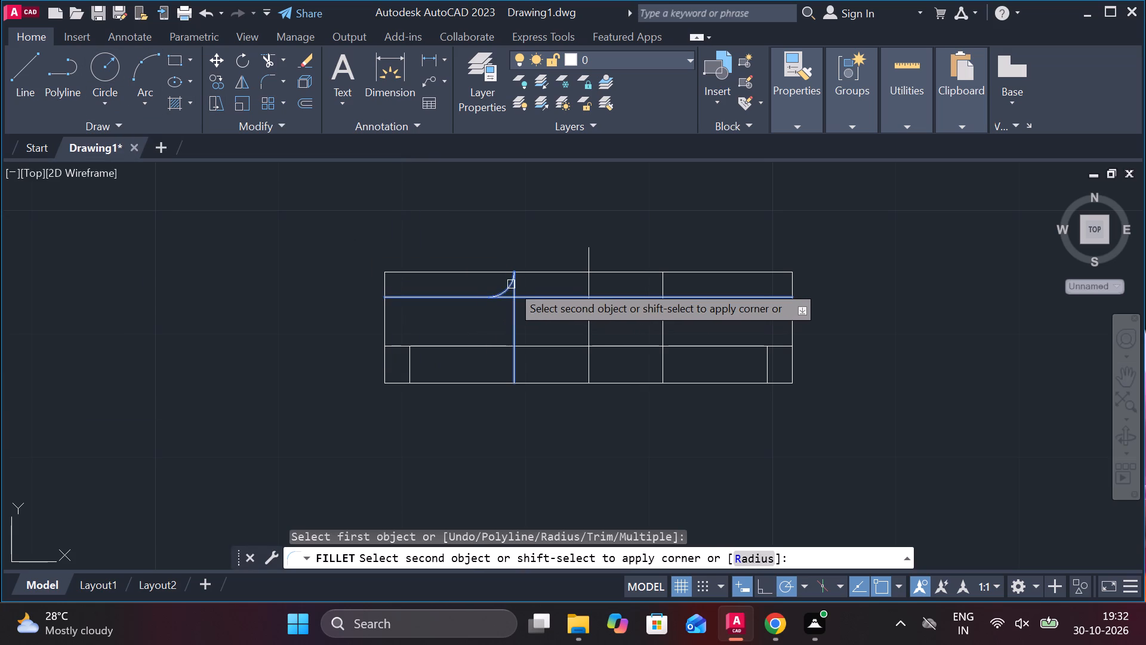
click(513, 284)
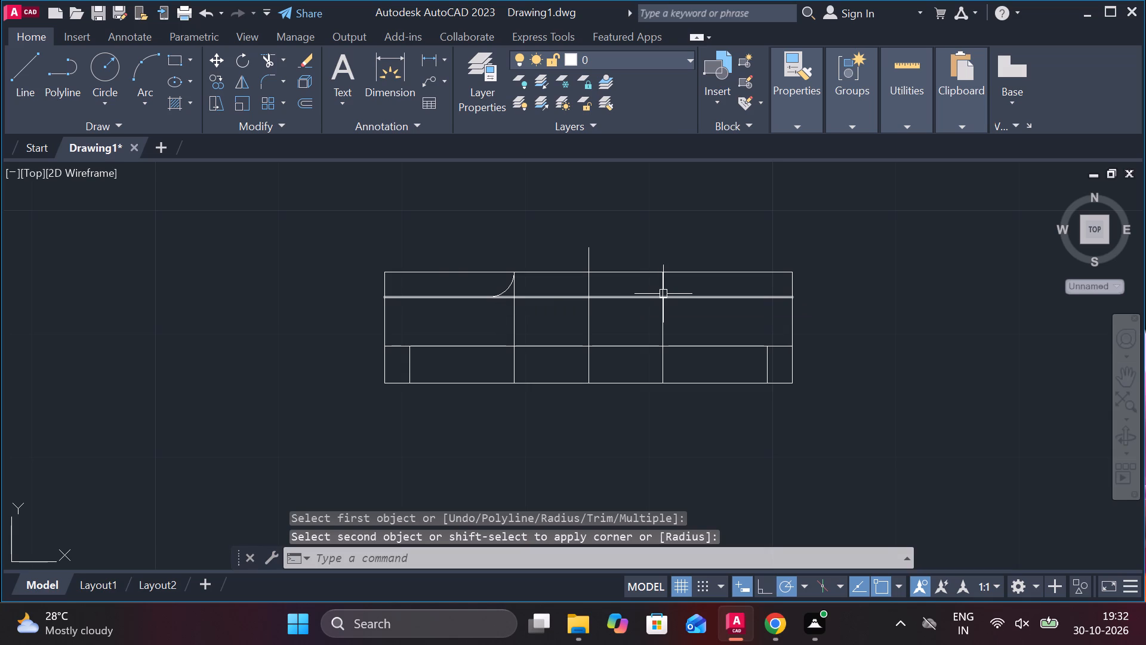
key(space)
click(663, 283)
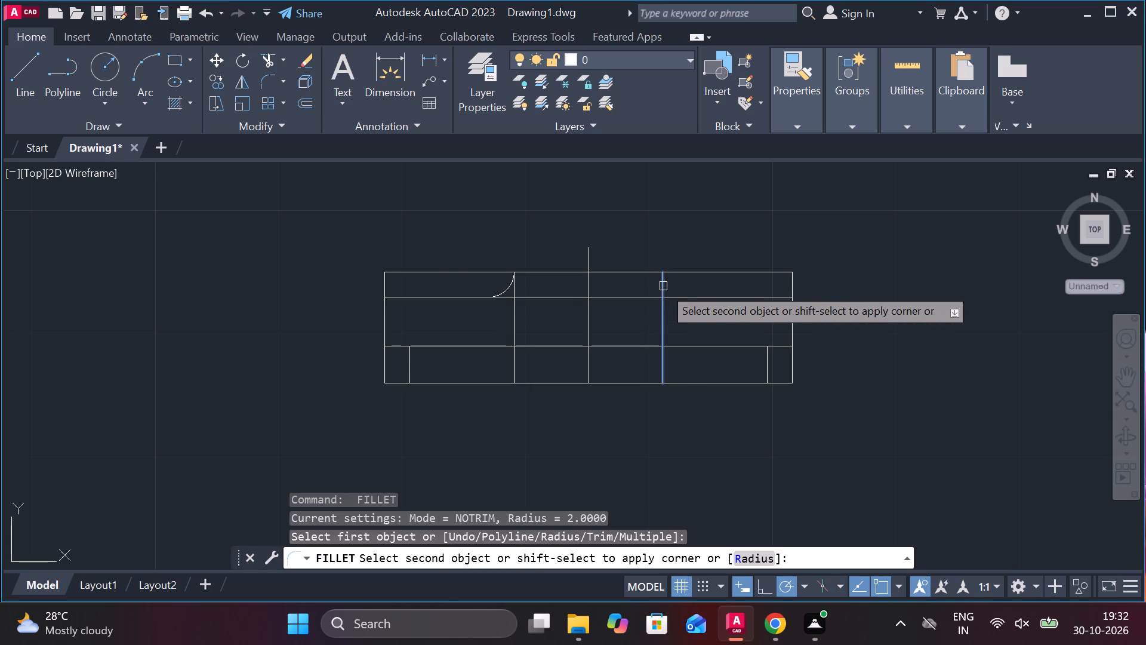
click(698, 300)
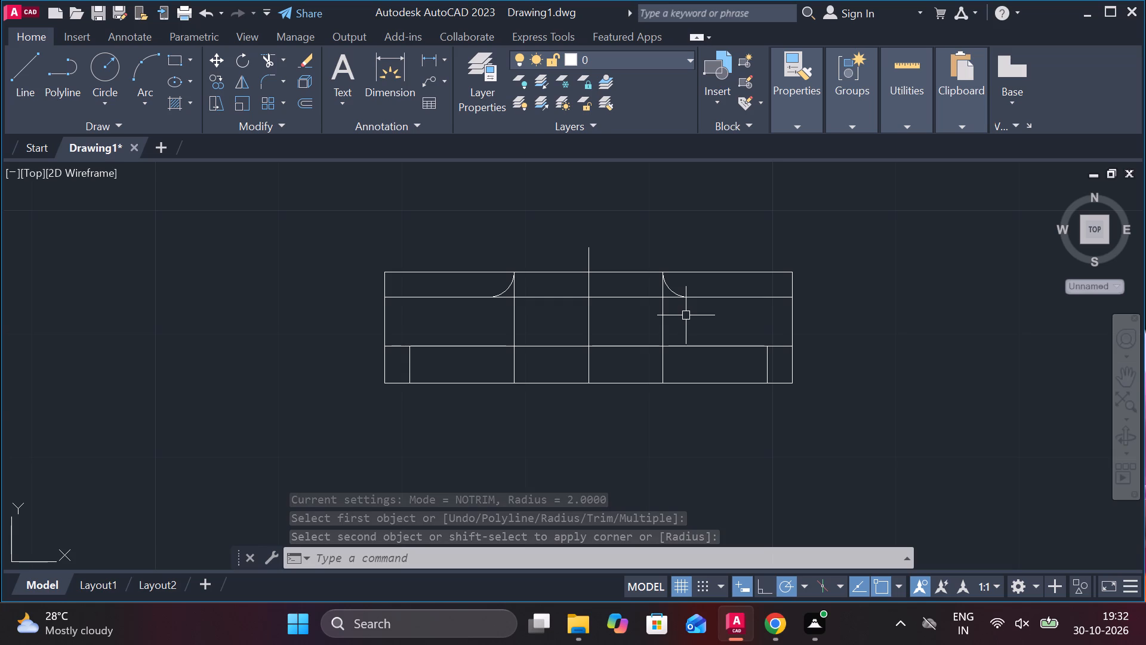
Measure the spacing between the lower ends of the two inner verticals with a linear dimension, without placing it.
key(Escape)
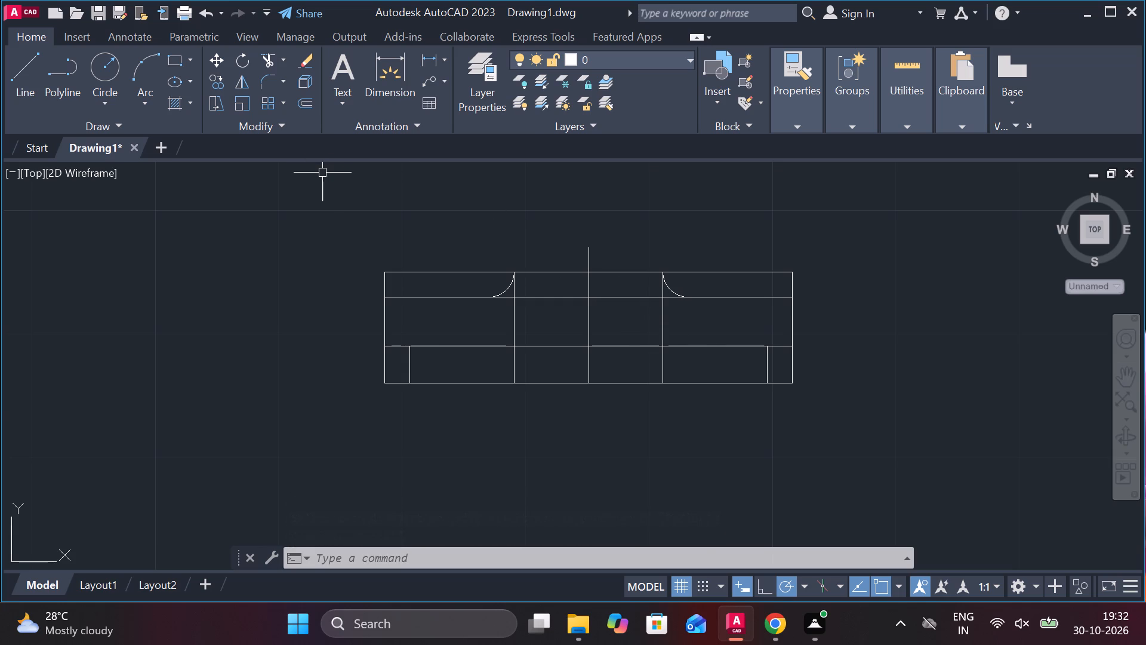
click(429, 55)
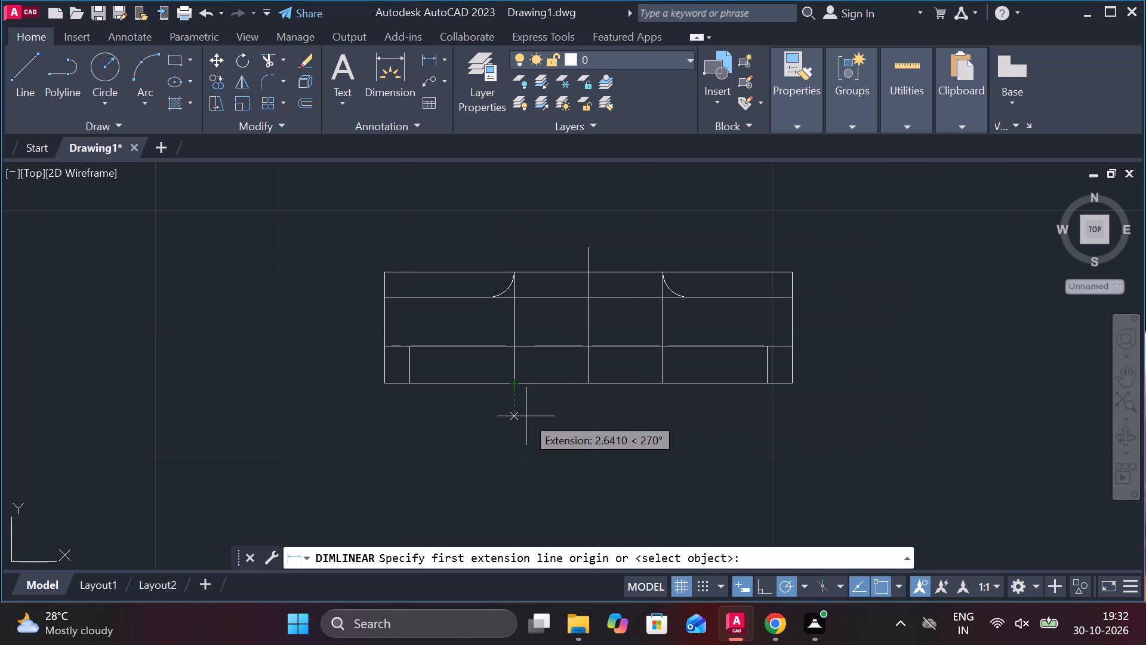
click(511, 383)
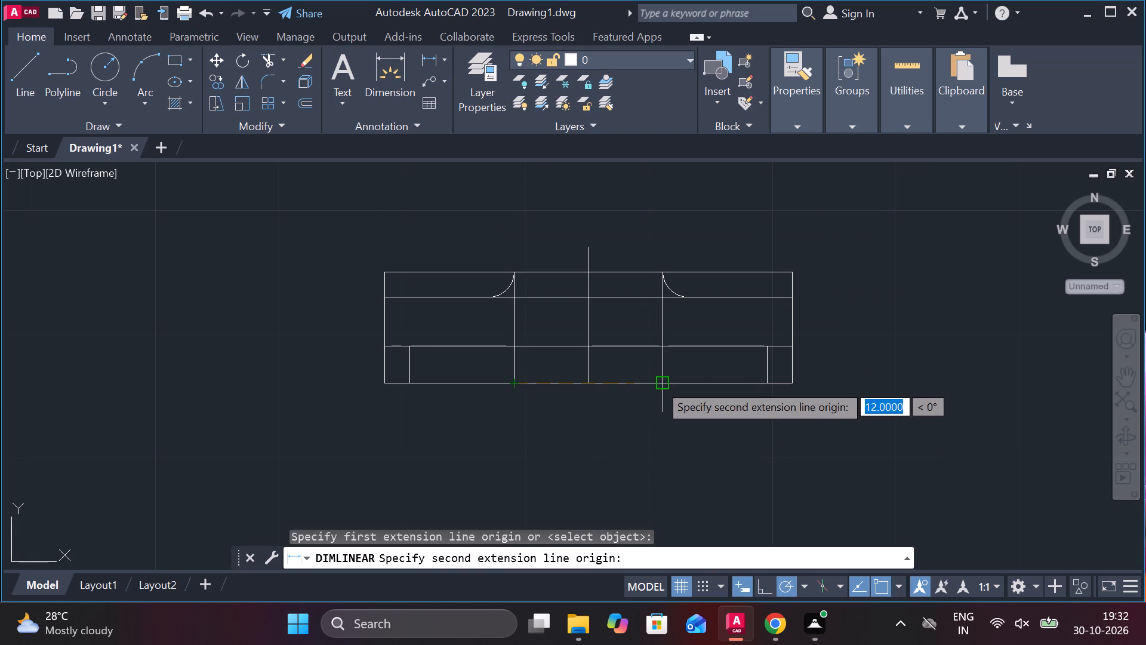
click(658, 383)
key(Escape)
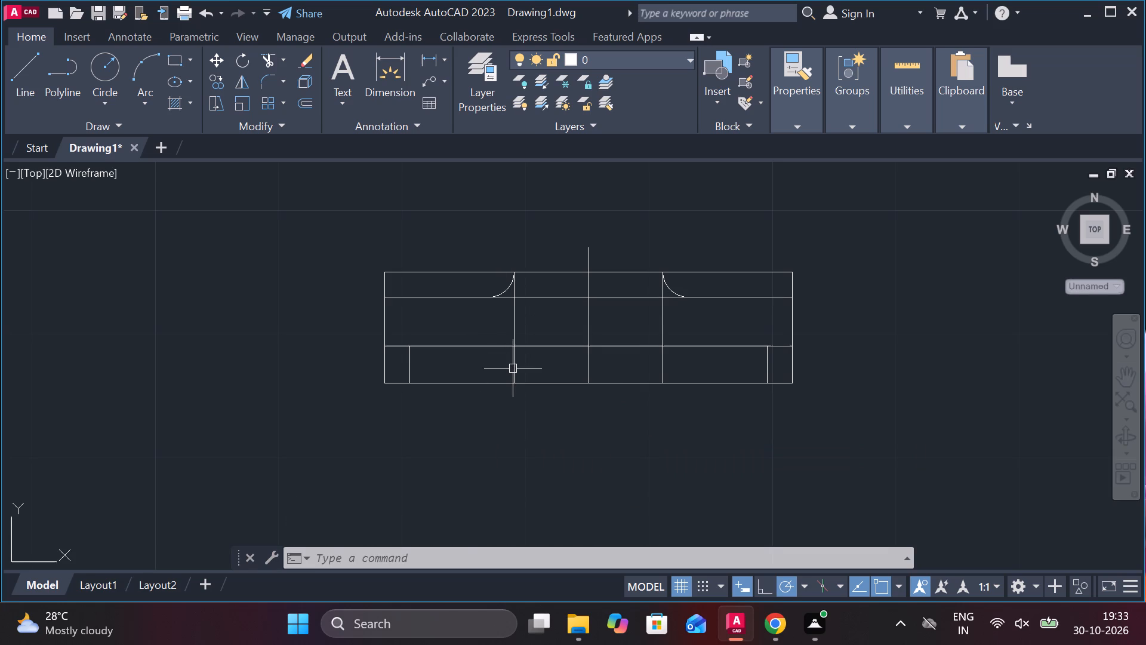
Undo the cancelled dimension and both radius-2 fillets beside the inner verticals.
key(ctrl+z)
key(ctrl+z)
key(ctrl+z)
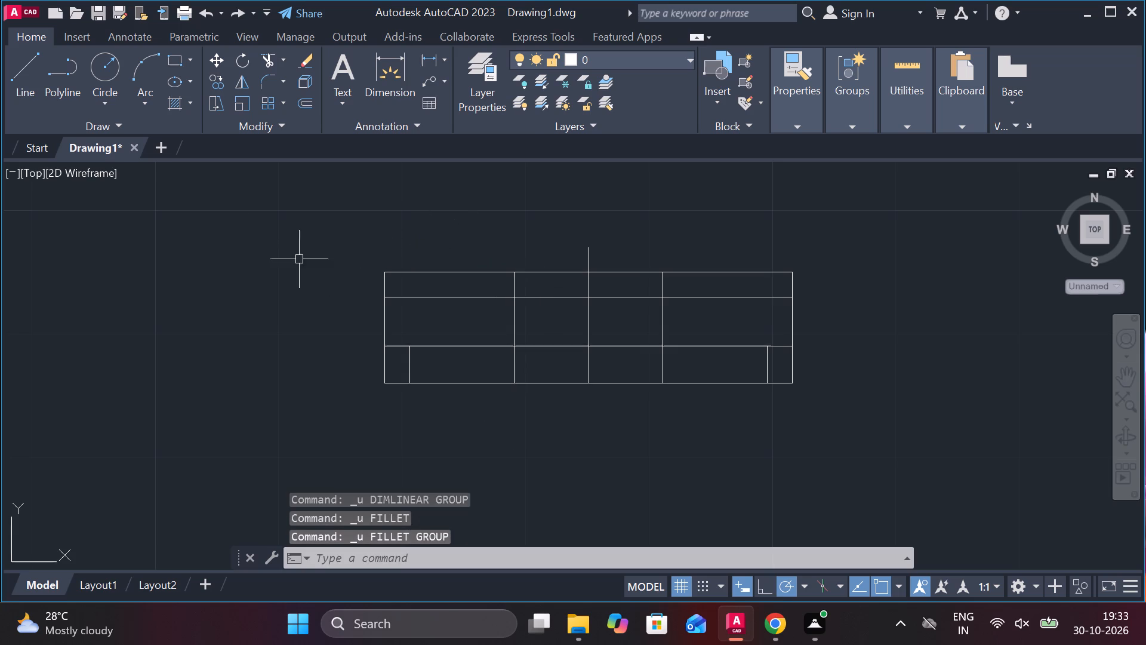
Draw a line from the centreline 10 to the left along the top edge, continuing about 5.6 straight up as a marker.
click(26, 71)
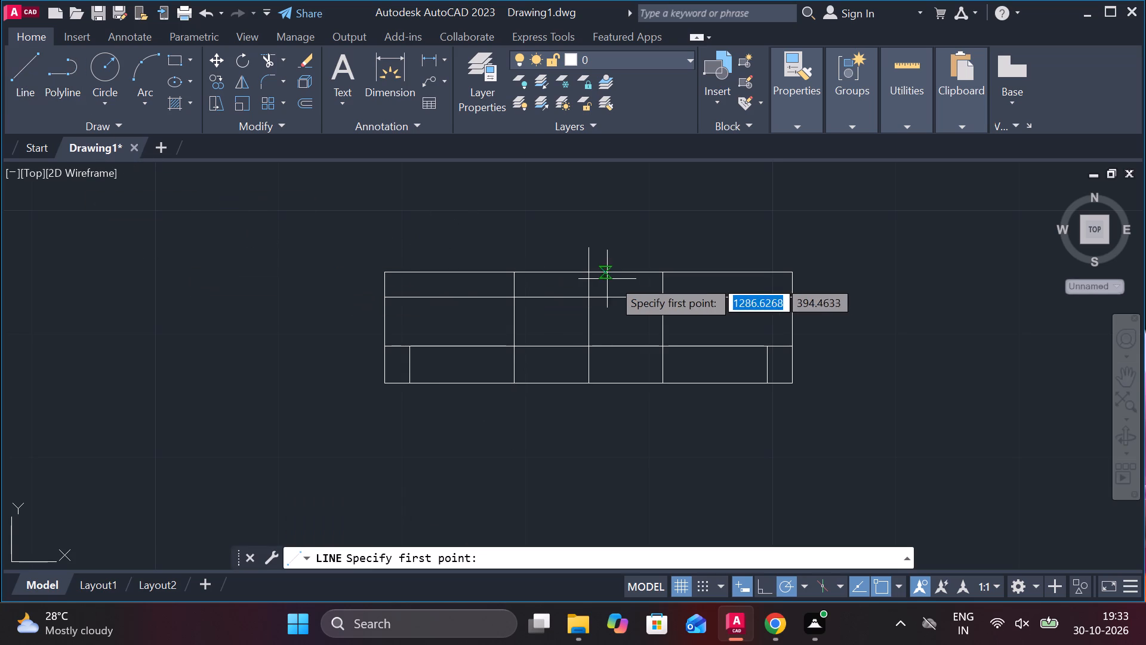
click(592, 268)
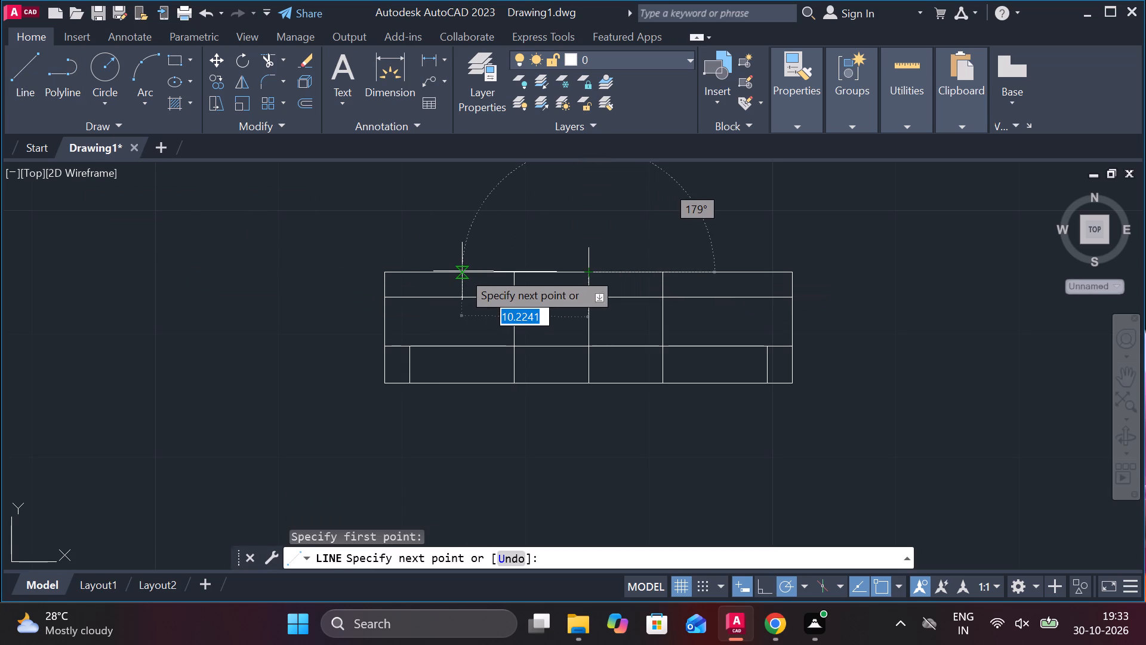
text(10)
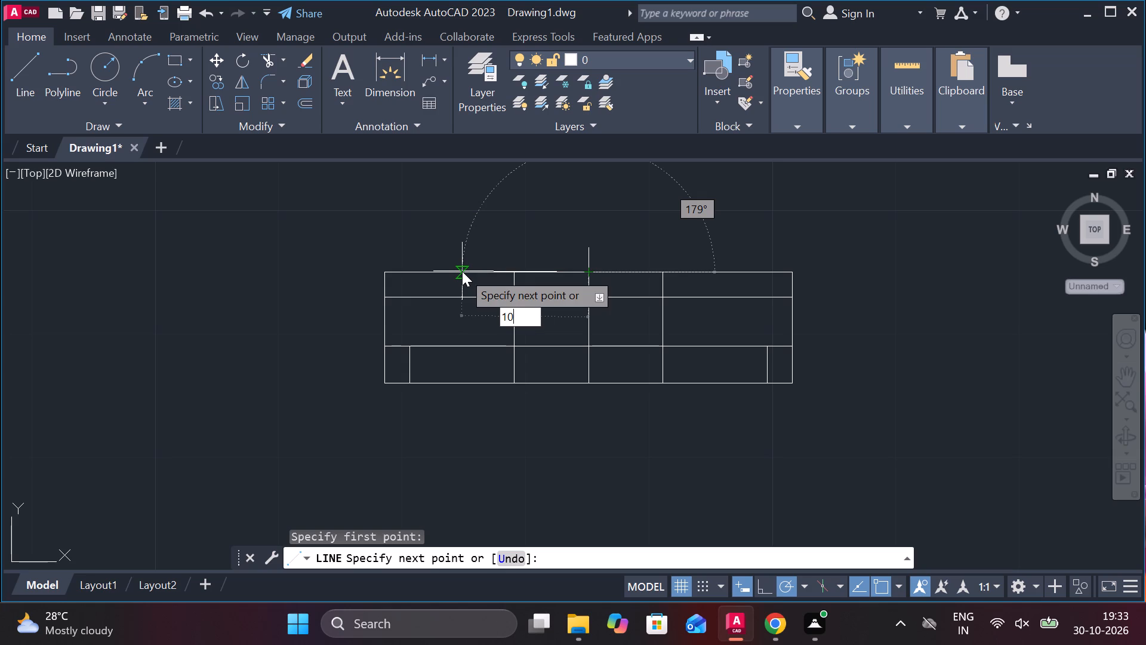
key(ctrl+z)
key(Return)
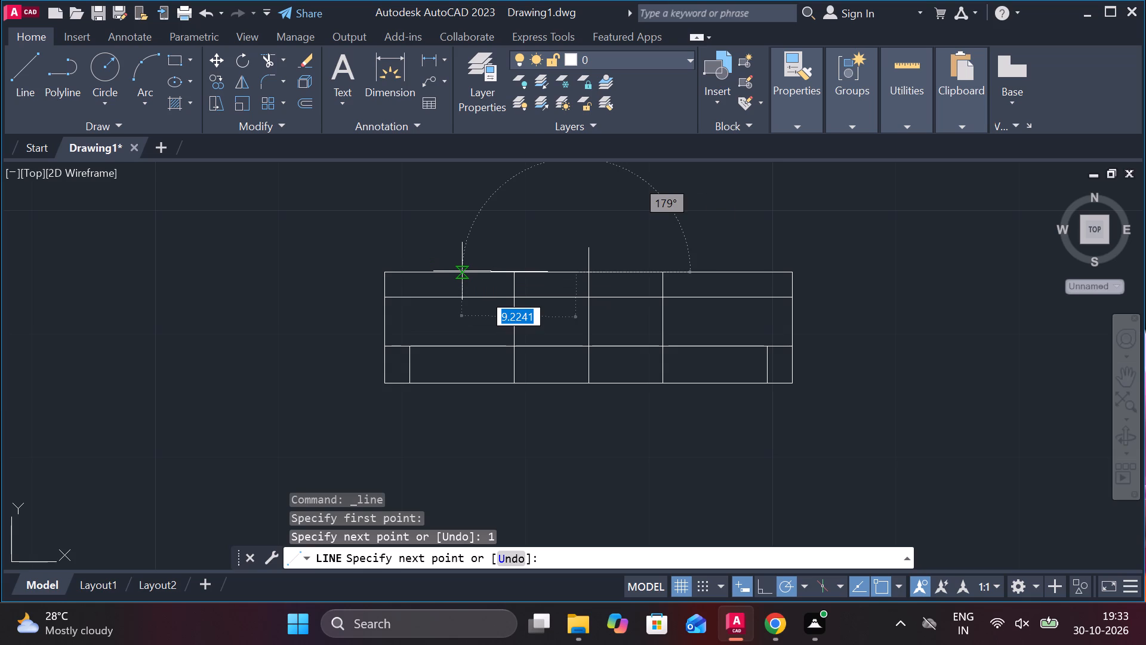
key(ctrl+z)
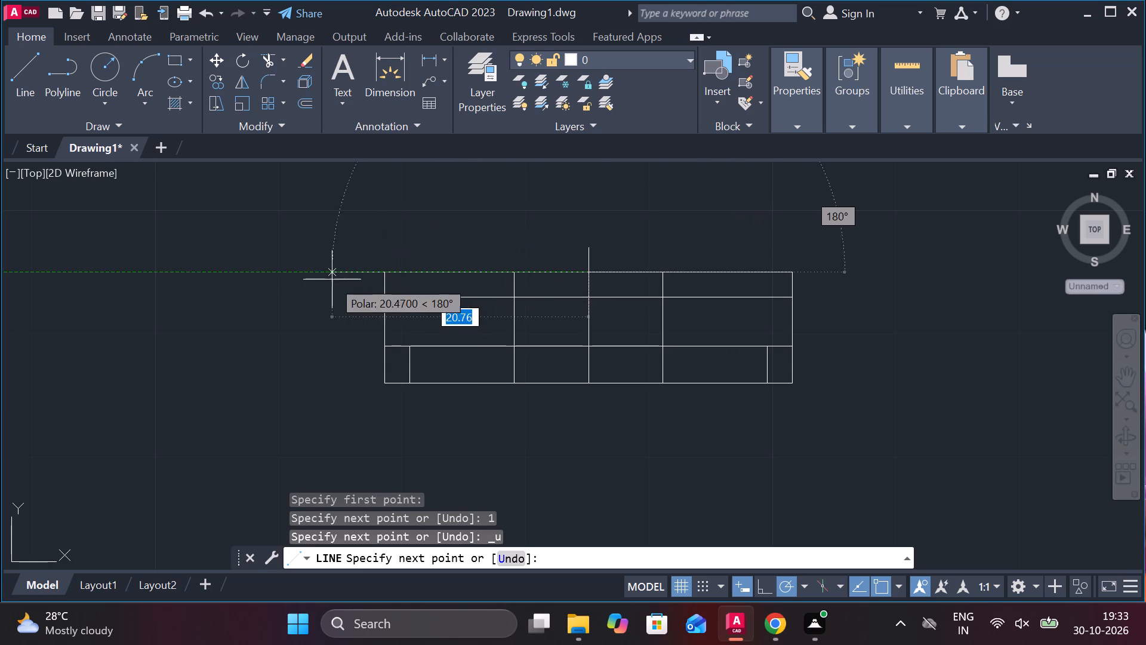
key(1)
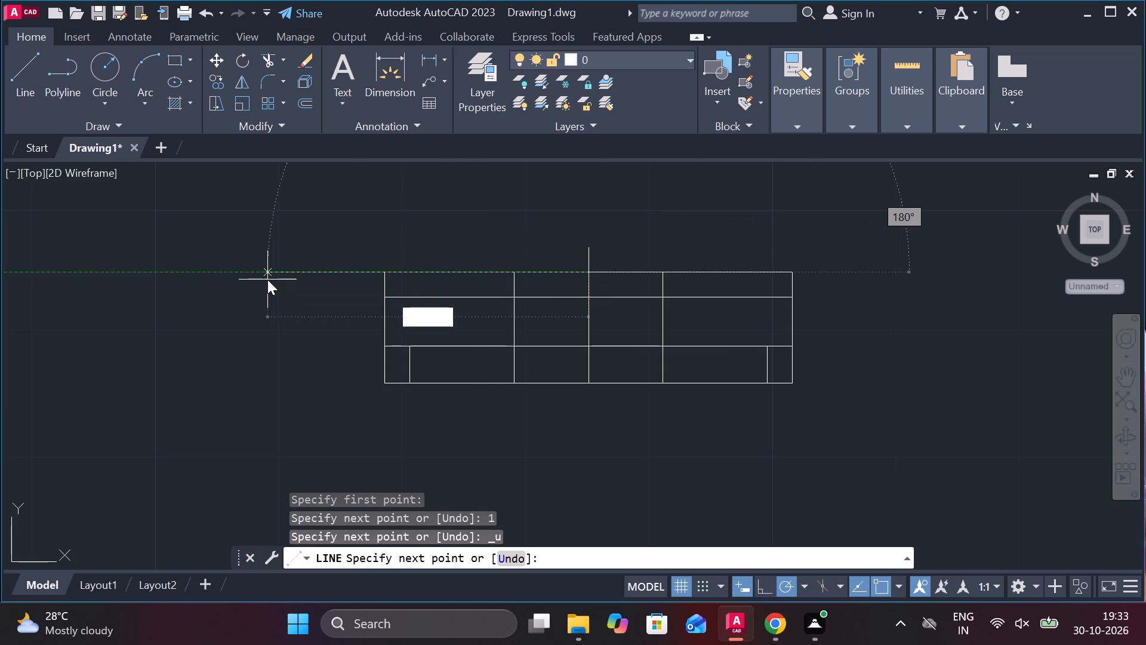
key(9)
key(BackSpace)
key(0)
key(Return)
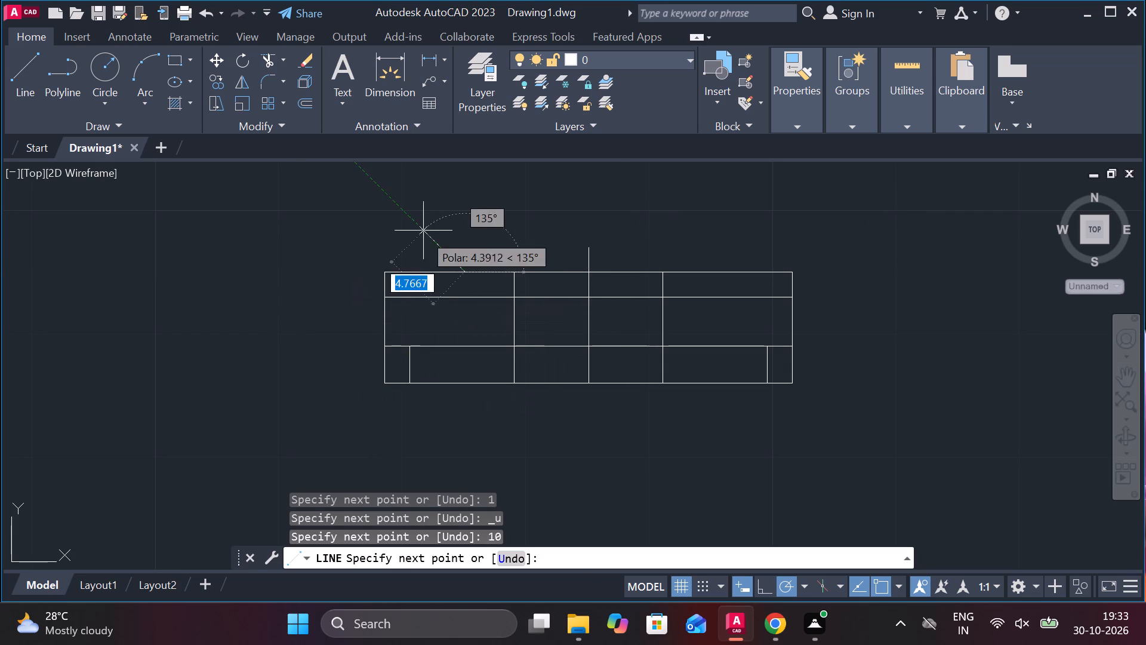
click(473, 204)
key(Escape)
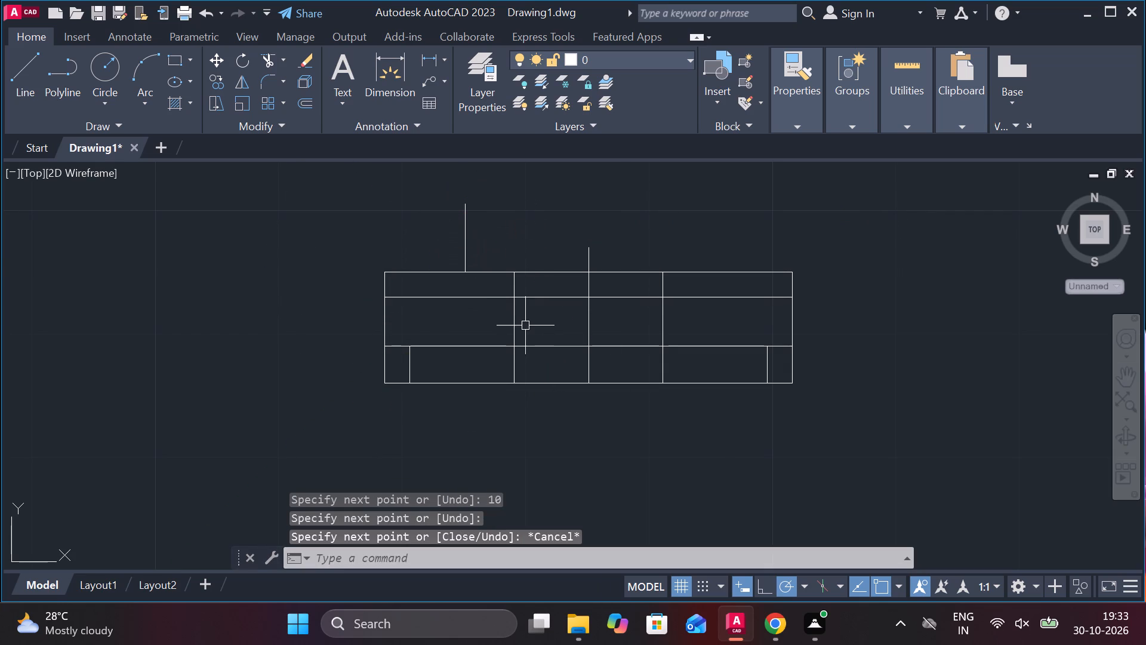
Delete the horizontal 10-long segment lying on the top edge.
click(496, 275)
key(Delete)
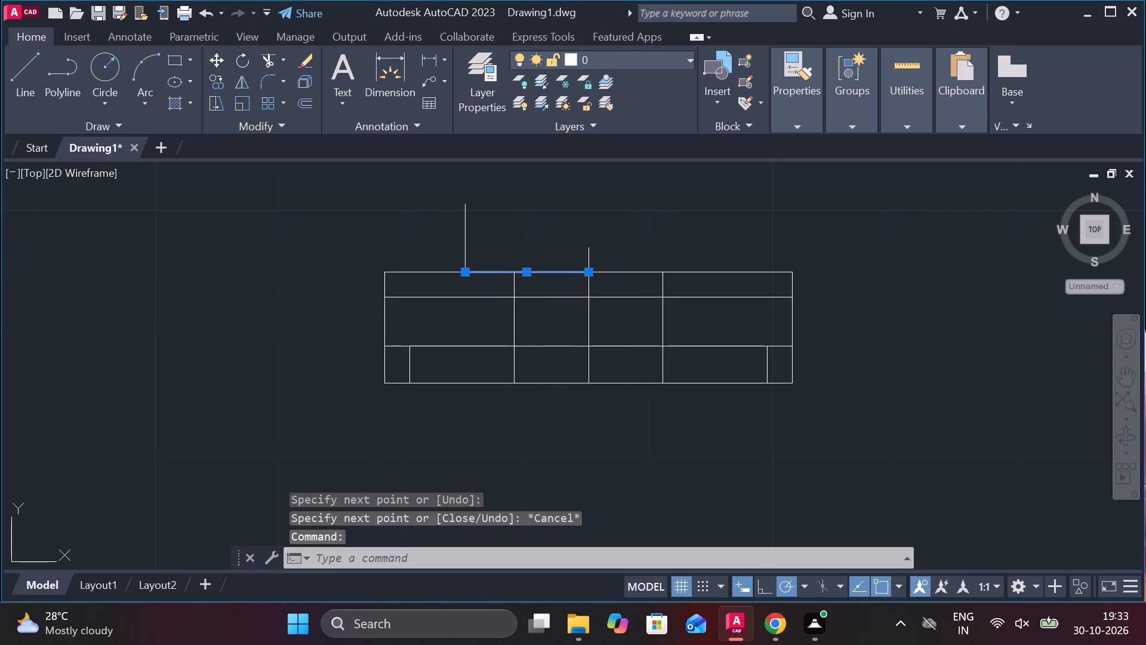
Draw a closed rectangle of lines 20 wide from the marker's foot, reaching from the top edge down to the bottom edge.
click(30, 71)
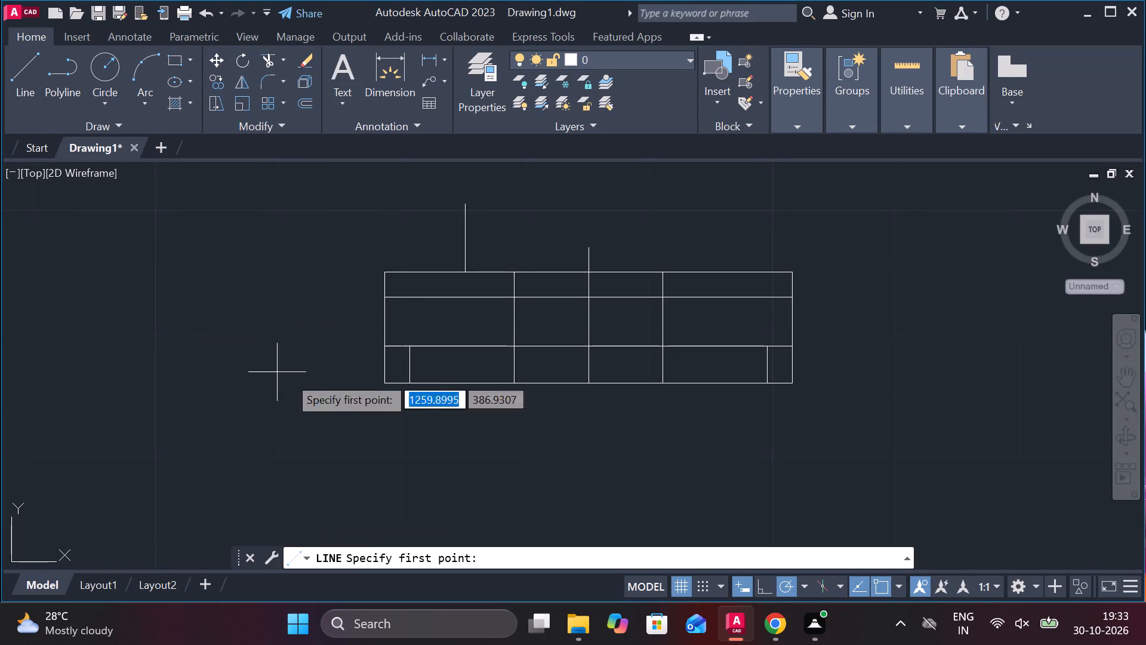
click(464, 272)
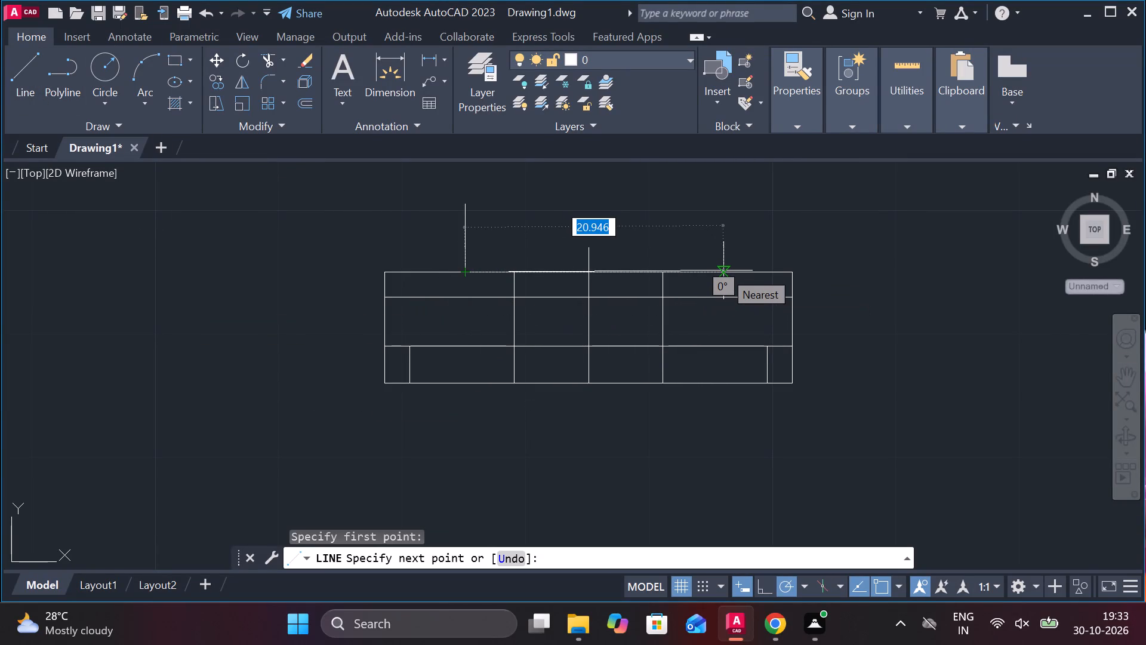
text(20)
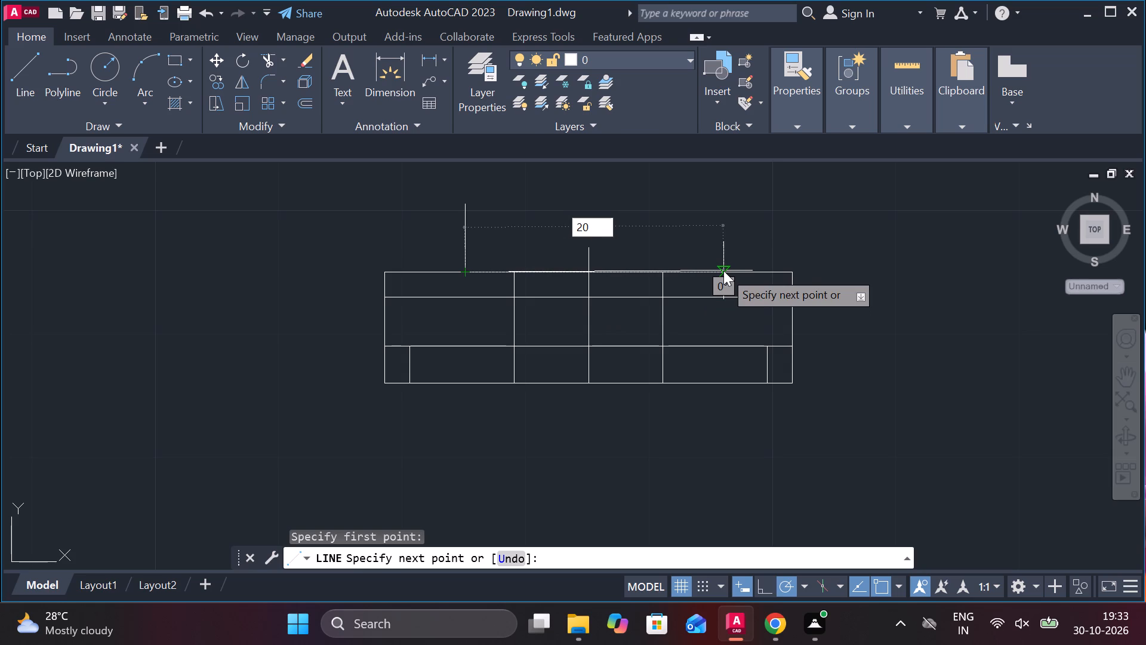
key(Escape)
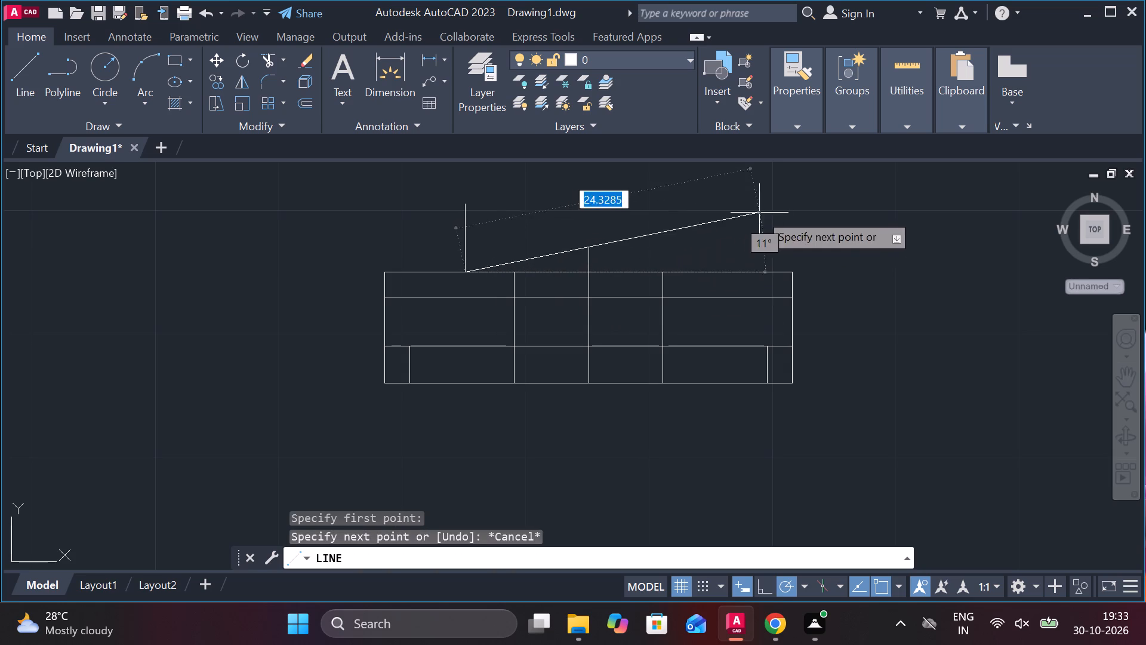
key(2)
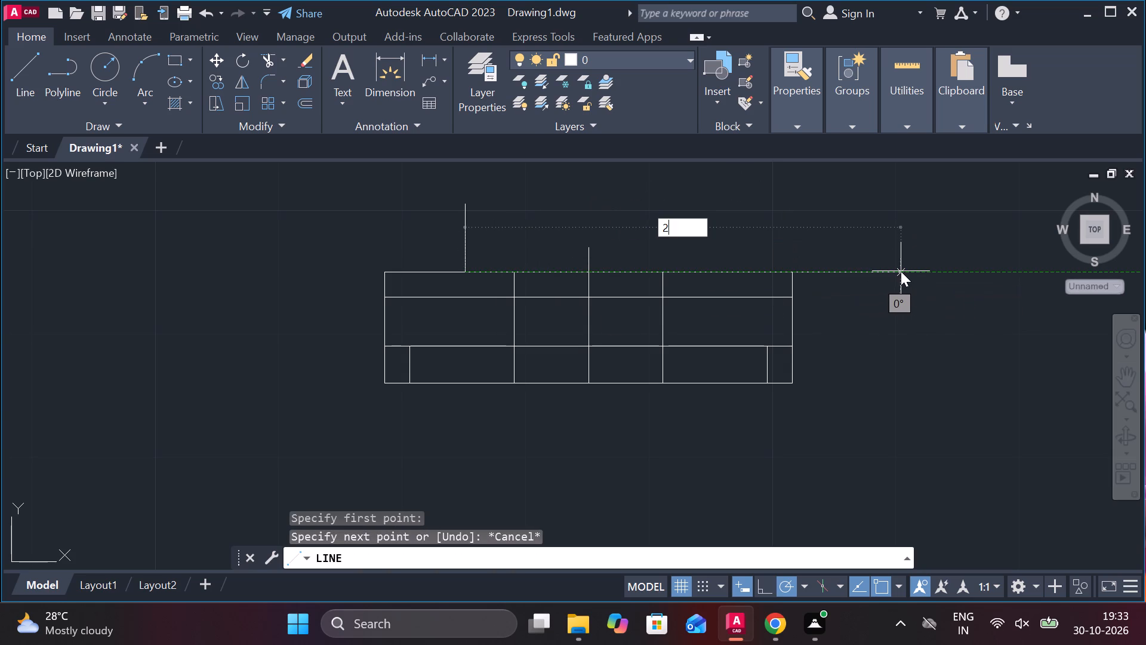
key(0)
key(Return)
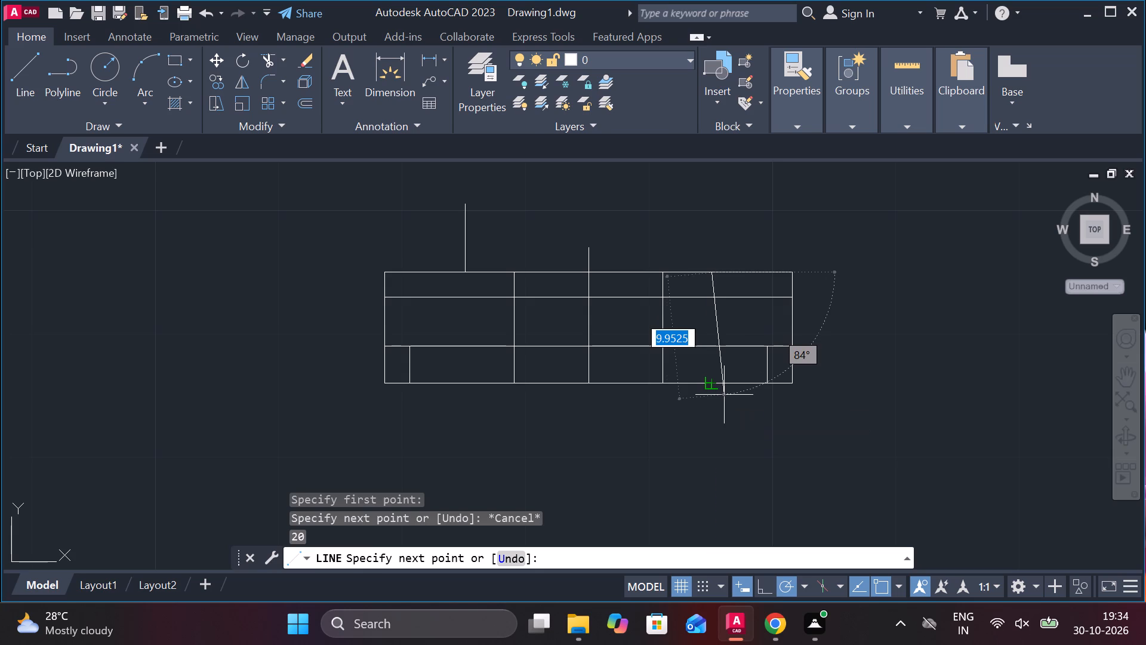
click(717, 386)
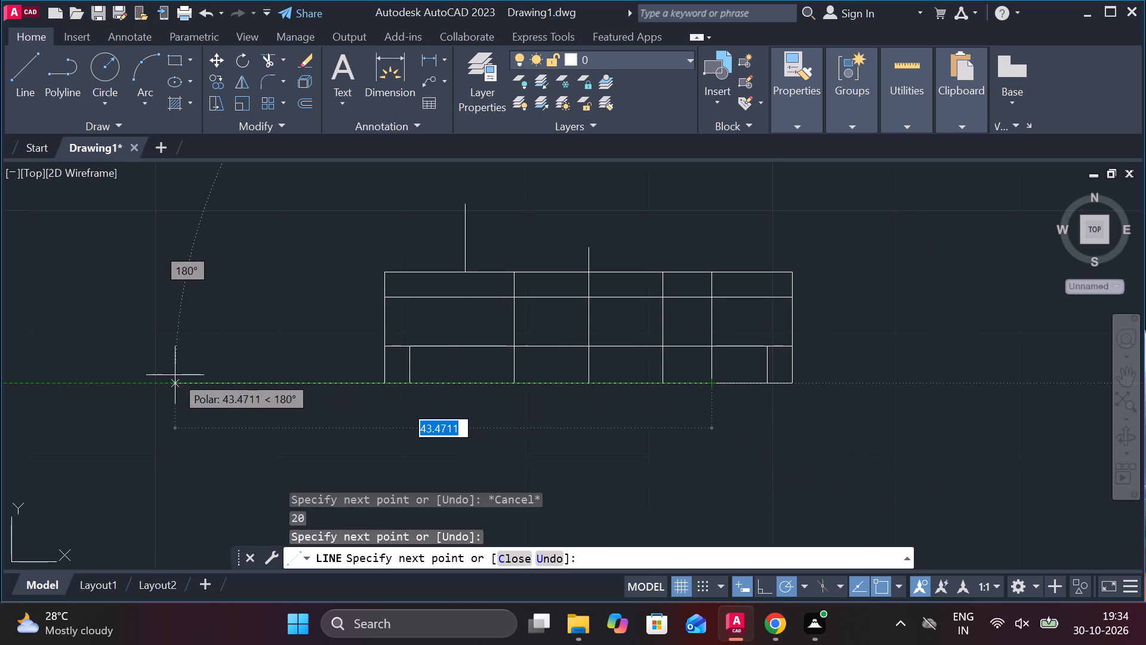
text(20)
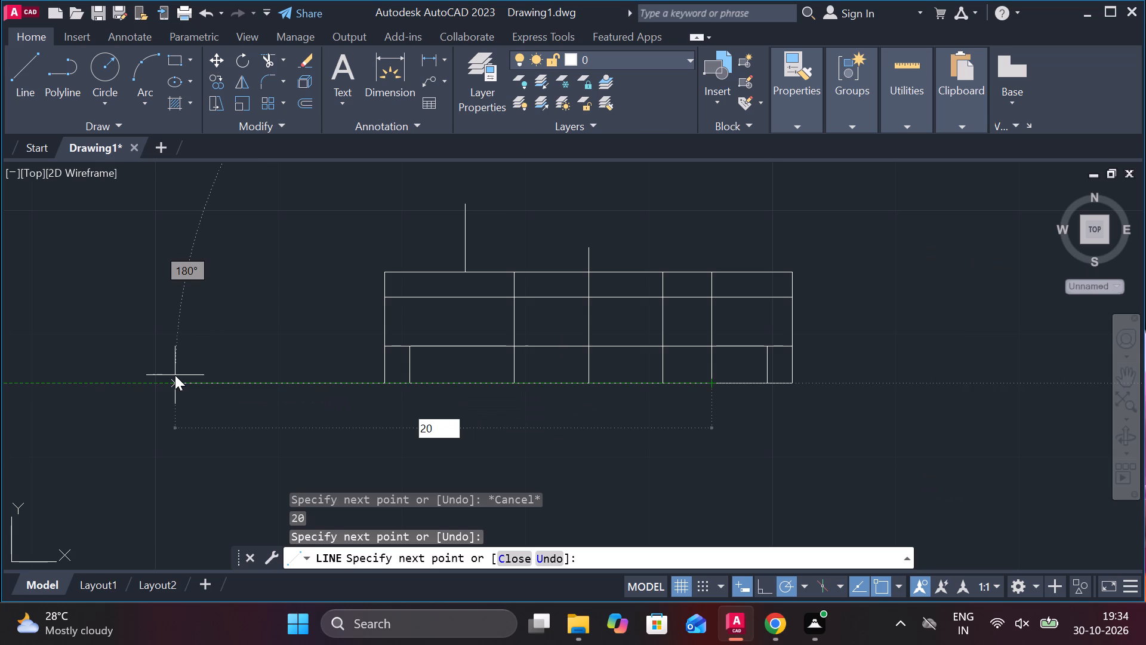
key(Return)
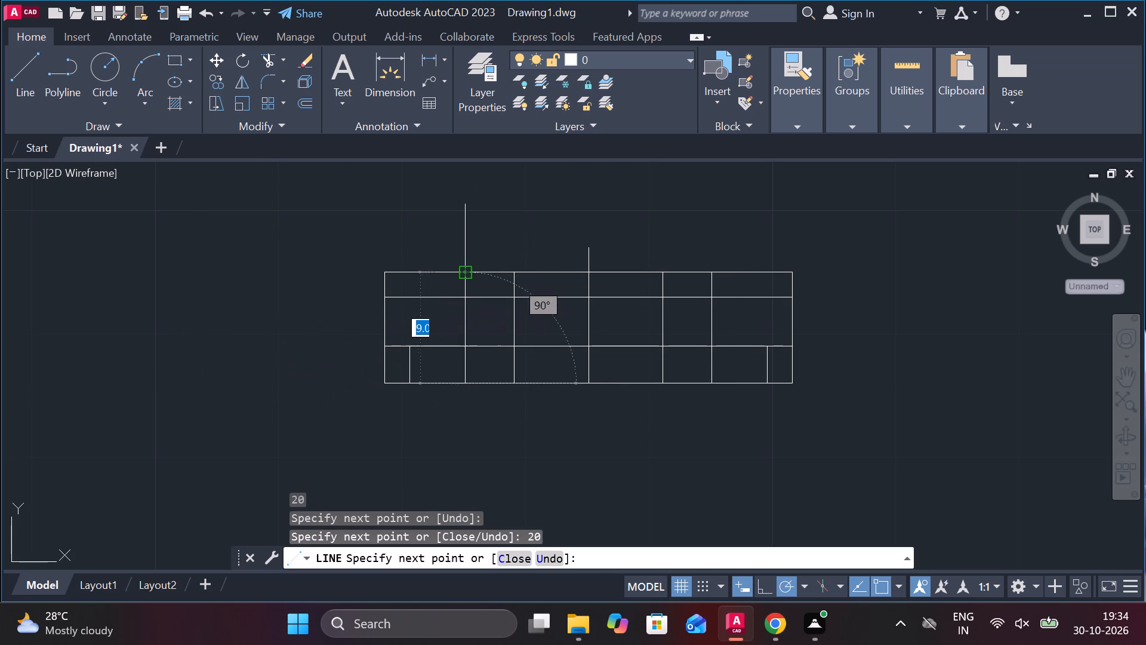
click(467, 272)
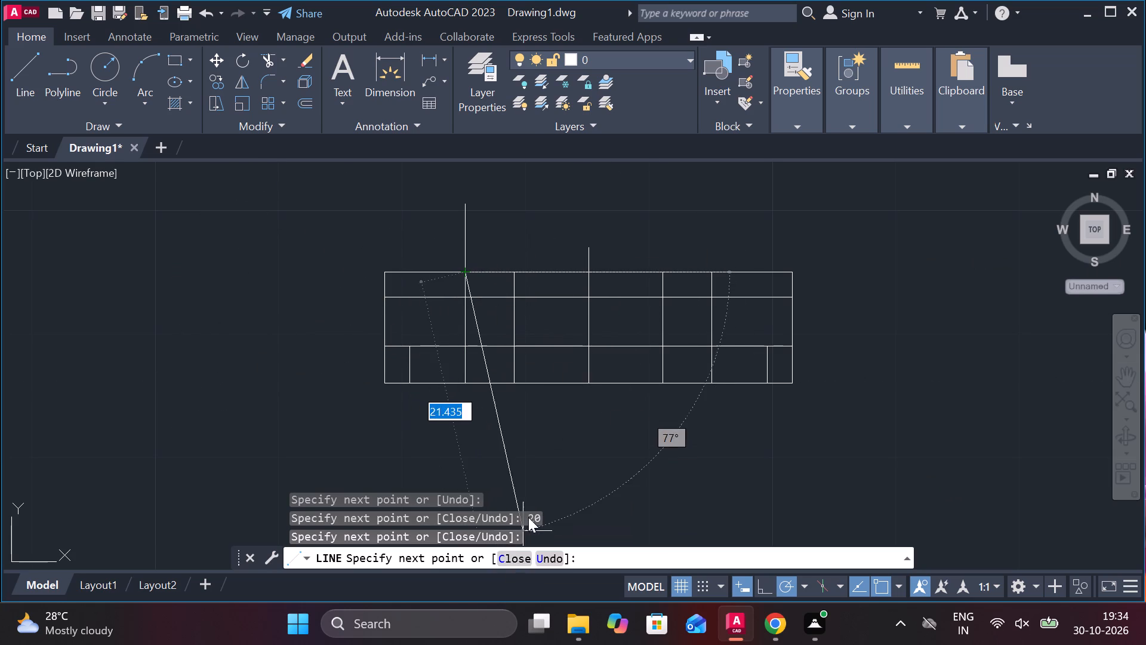
key(Escape)
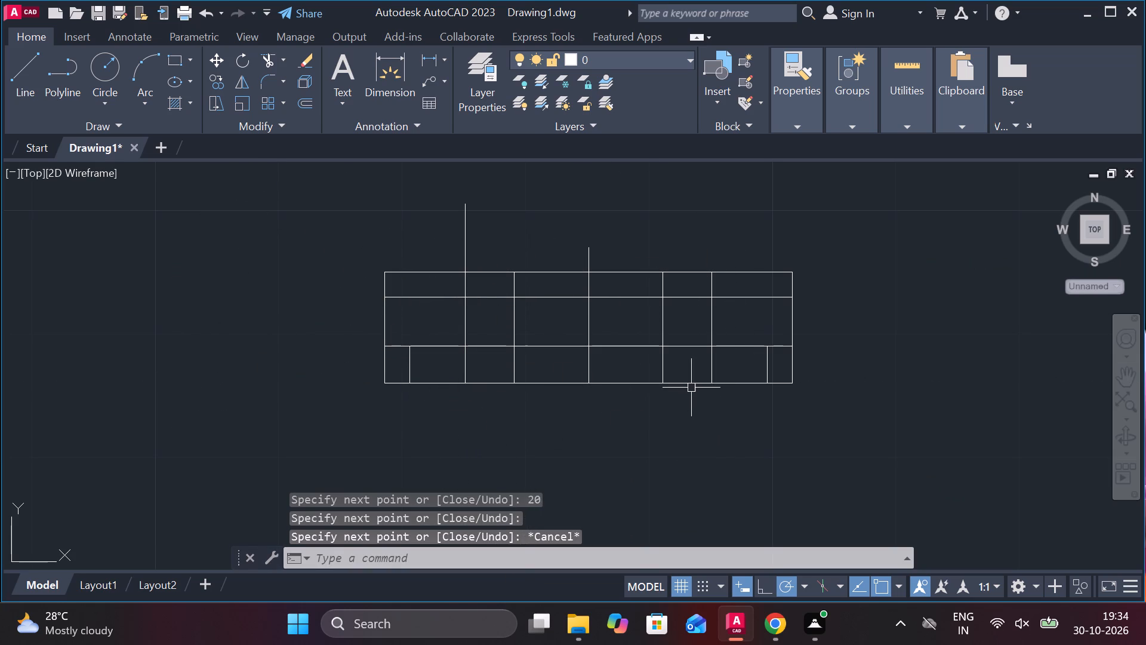
Delete the new rectangle's bottom side and the vertical marker line above the top edge.
click(692, 387)
key(Delete)
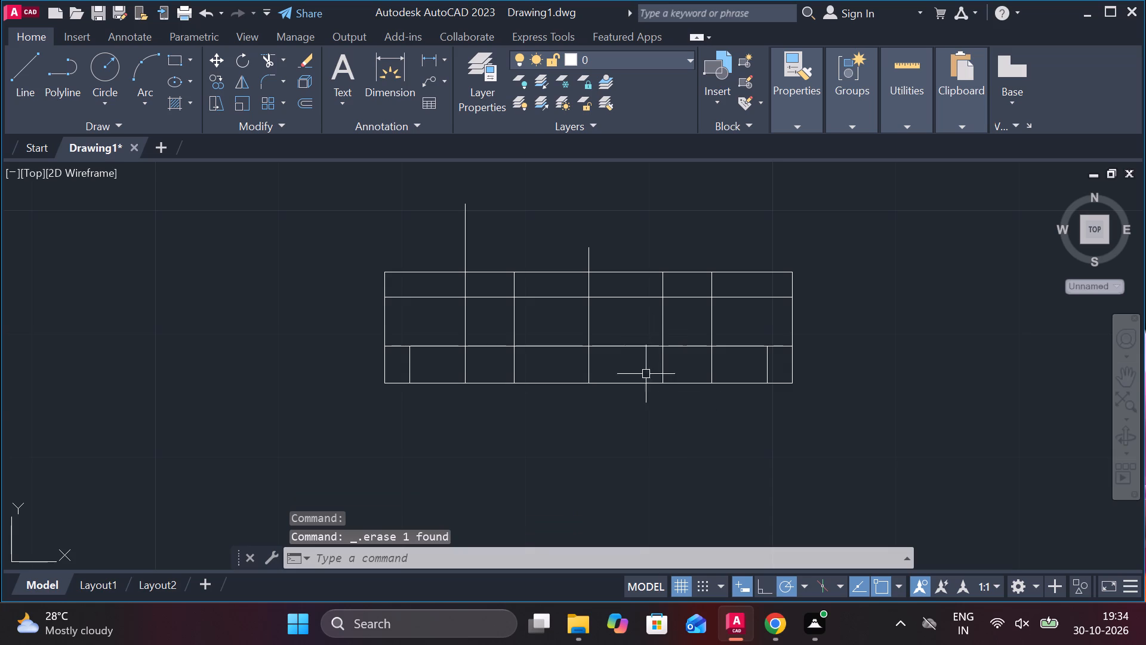
click(463, 235)
key(Delete)
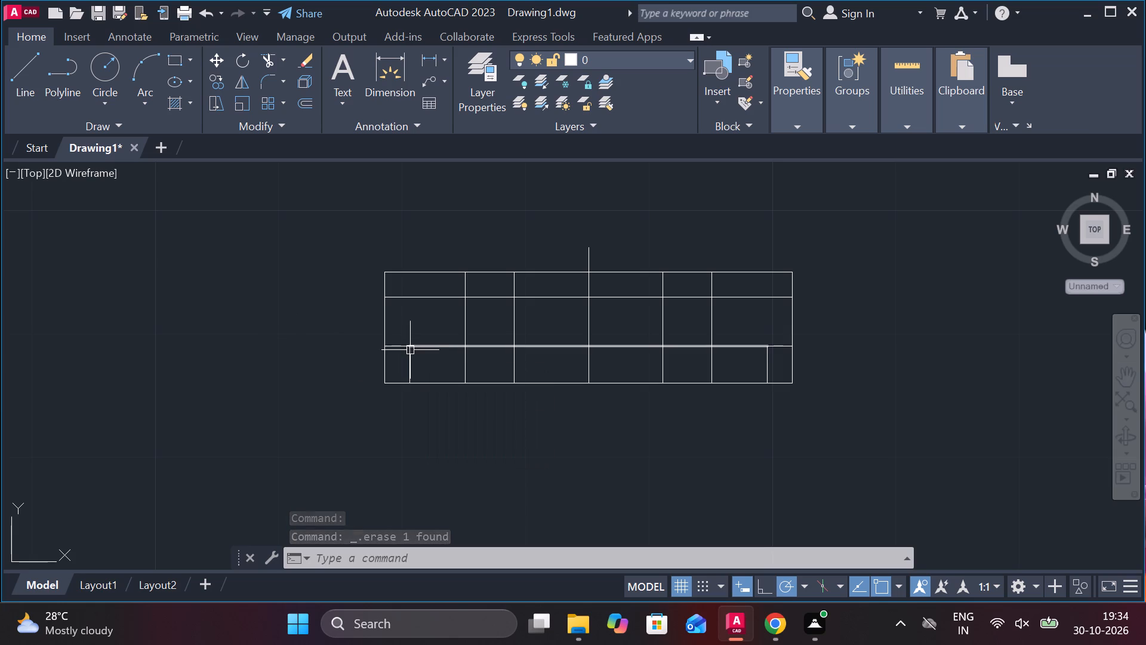
Add an untrimmed radius-2 fillet on the outer side of the new left vertical, against the upper inner horizontal line.
click(265, 81)
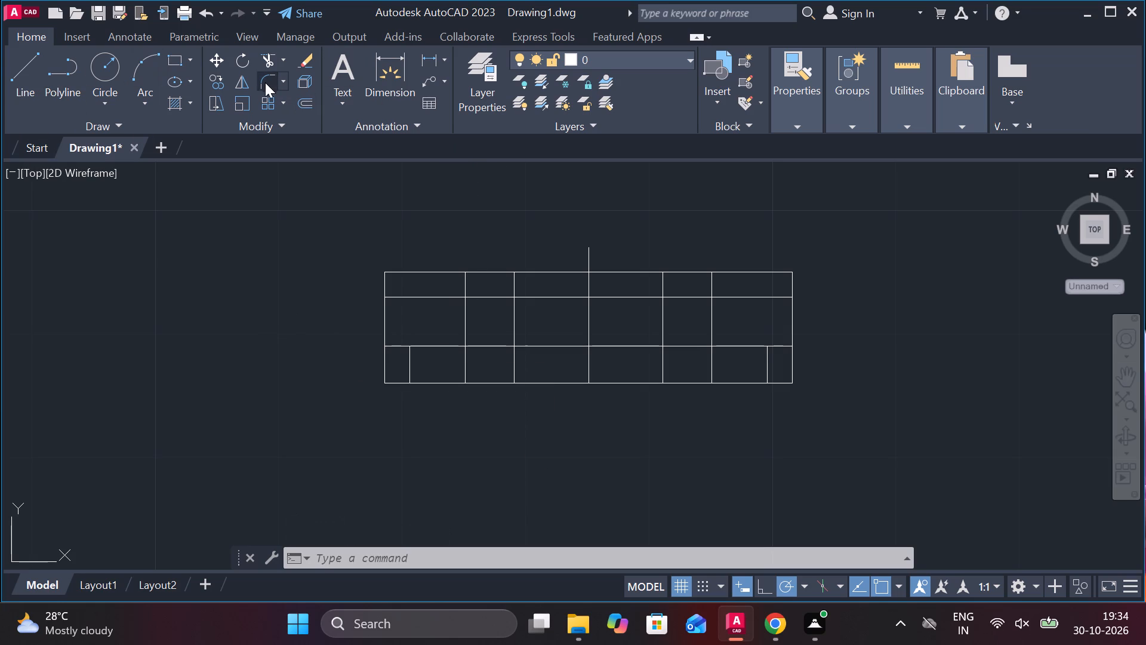
click(424, 297)
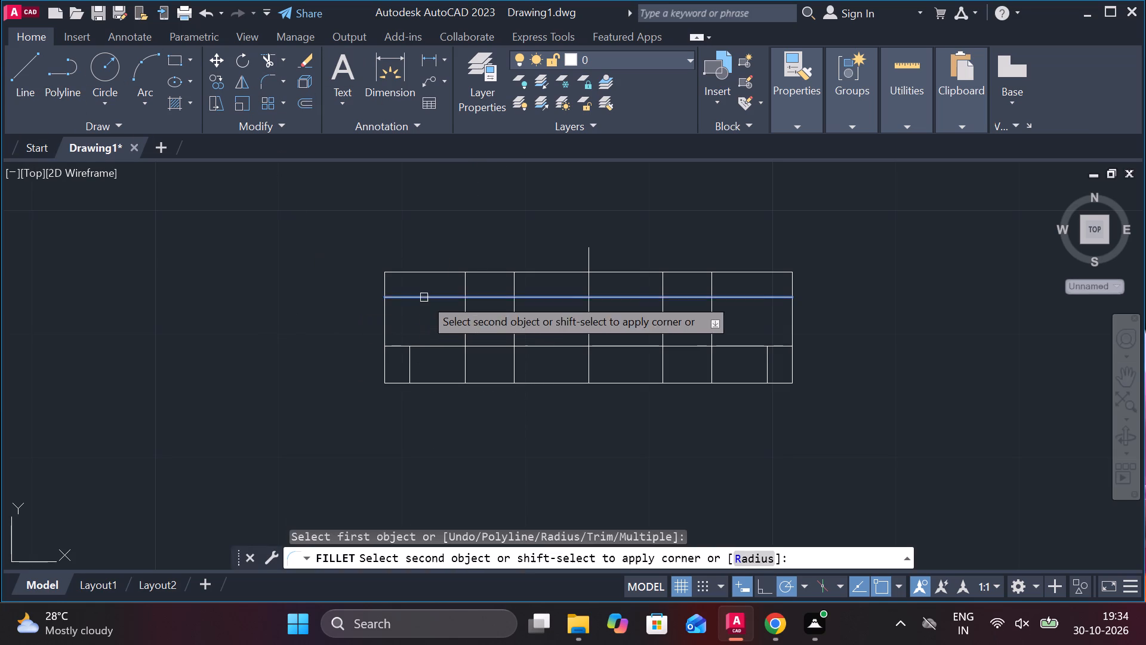
click(462, 286)
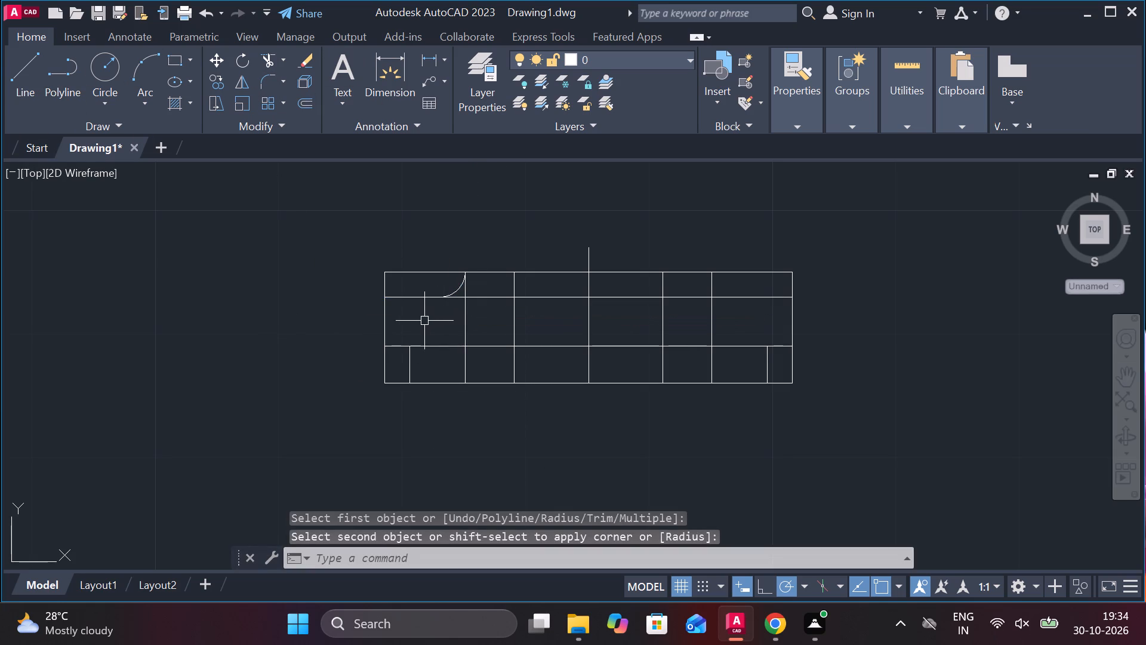
Delete the new right vertical, the one 10 from the centreline.
click(713, 286)
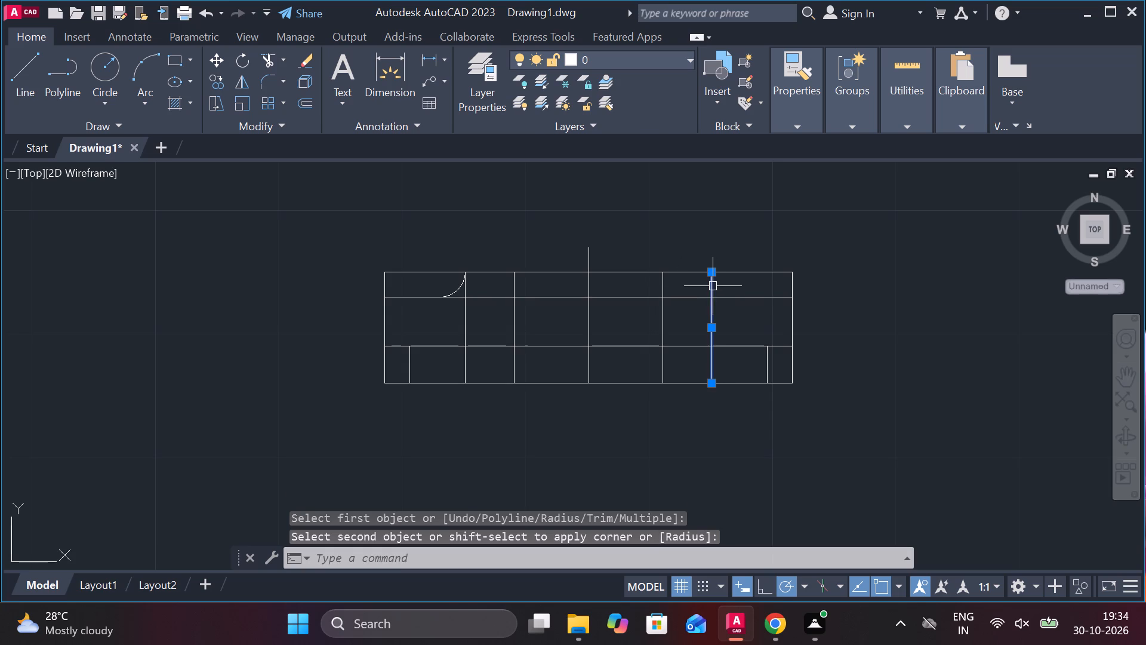
key(Delete)
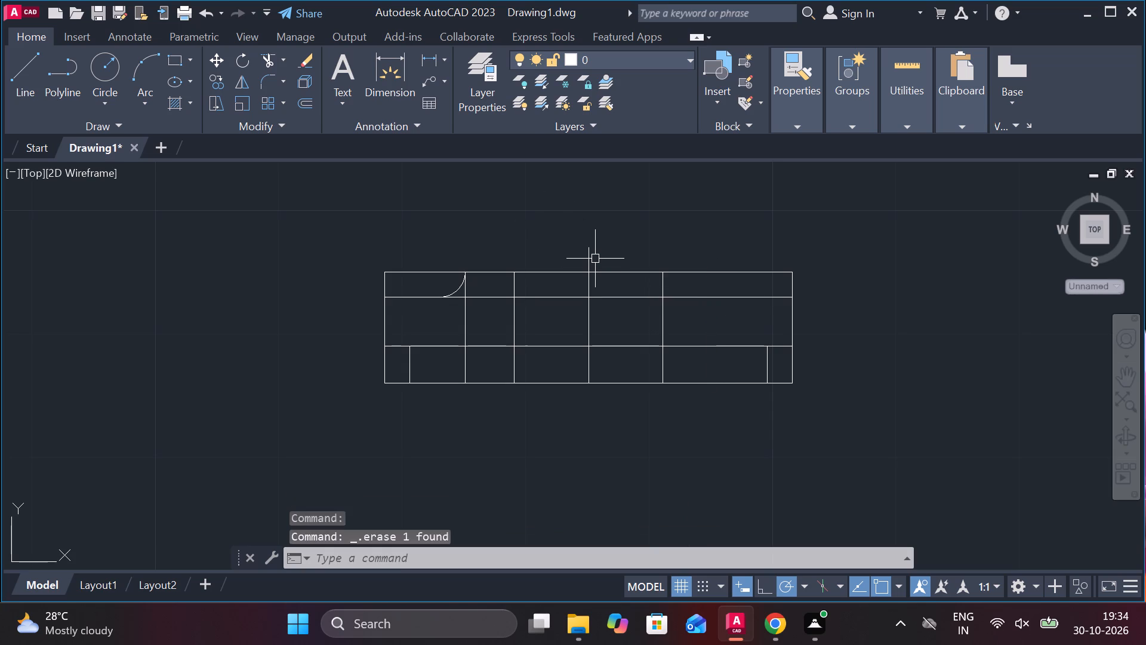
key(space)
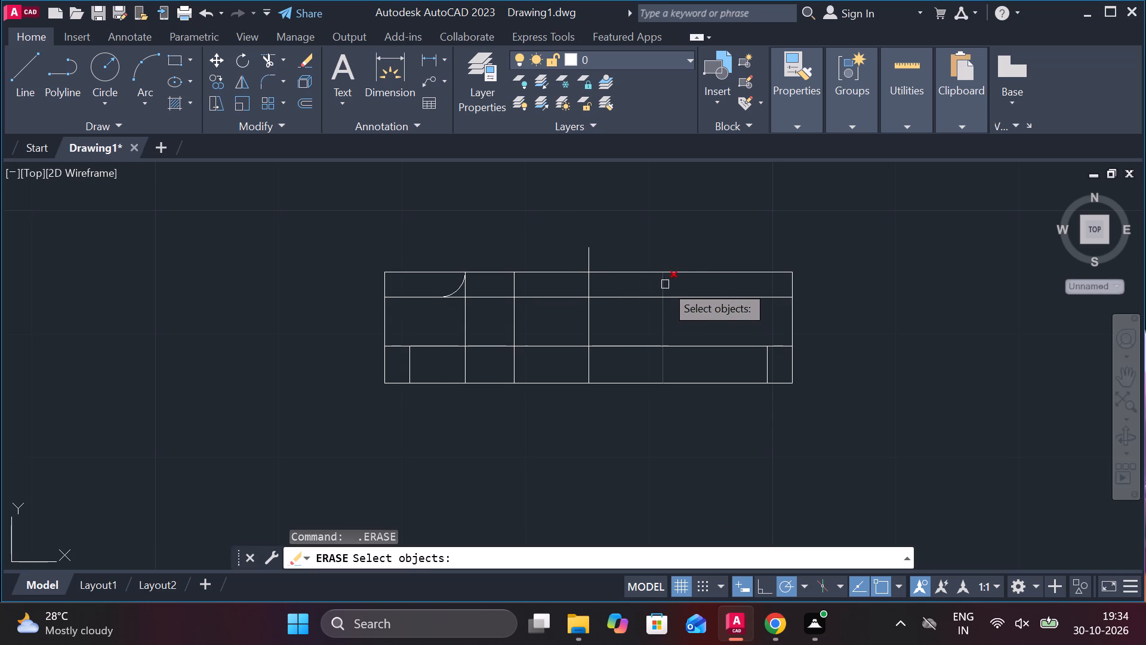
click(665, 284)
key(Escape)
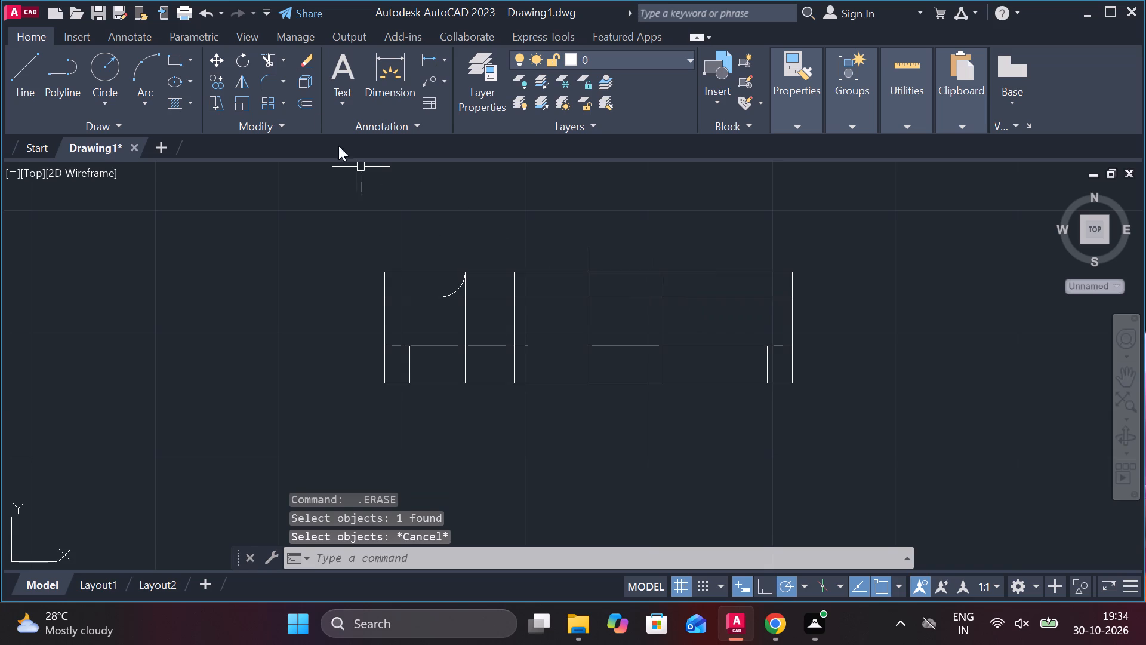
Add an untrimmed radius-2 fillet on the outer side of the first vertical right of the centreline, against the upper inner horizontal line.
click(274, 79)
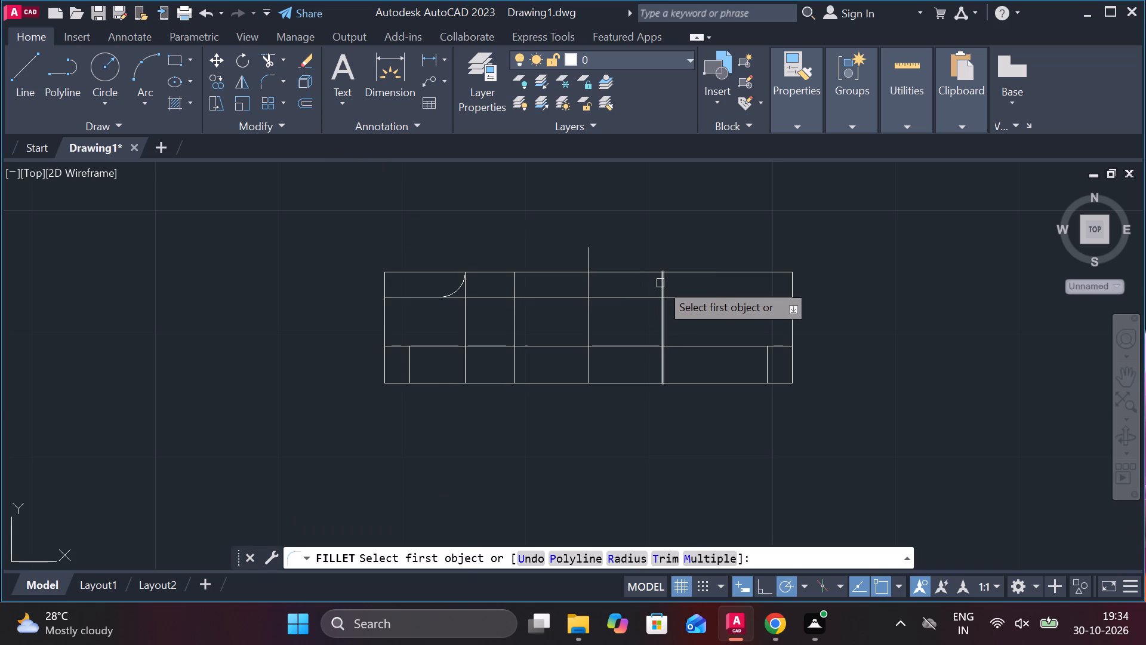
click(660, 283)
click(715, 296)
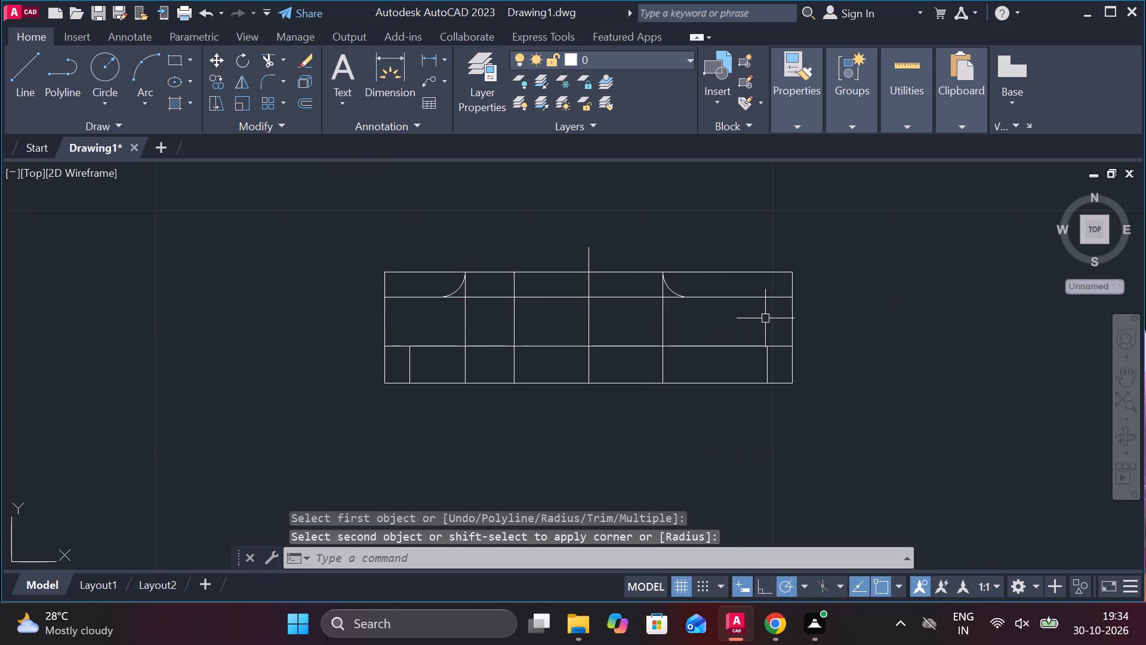
Add untrimmed radius-2 fillets between the upper inner horizontal line and both outer side edges, right and left.
key(space)
click(754, 297)
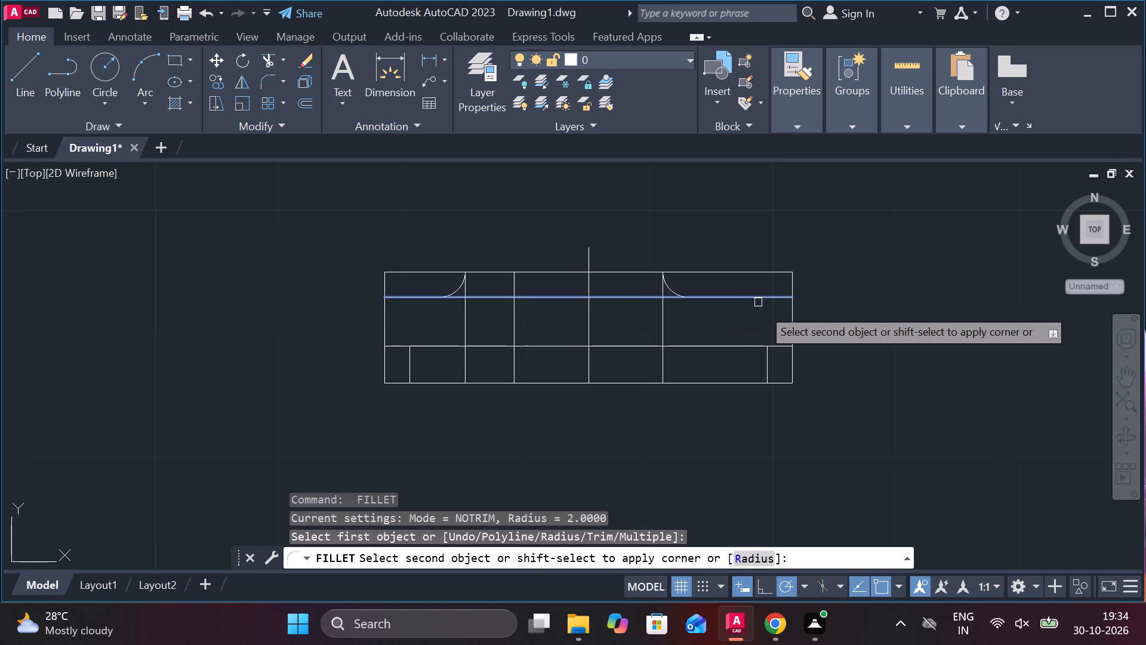
click(790, 319)
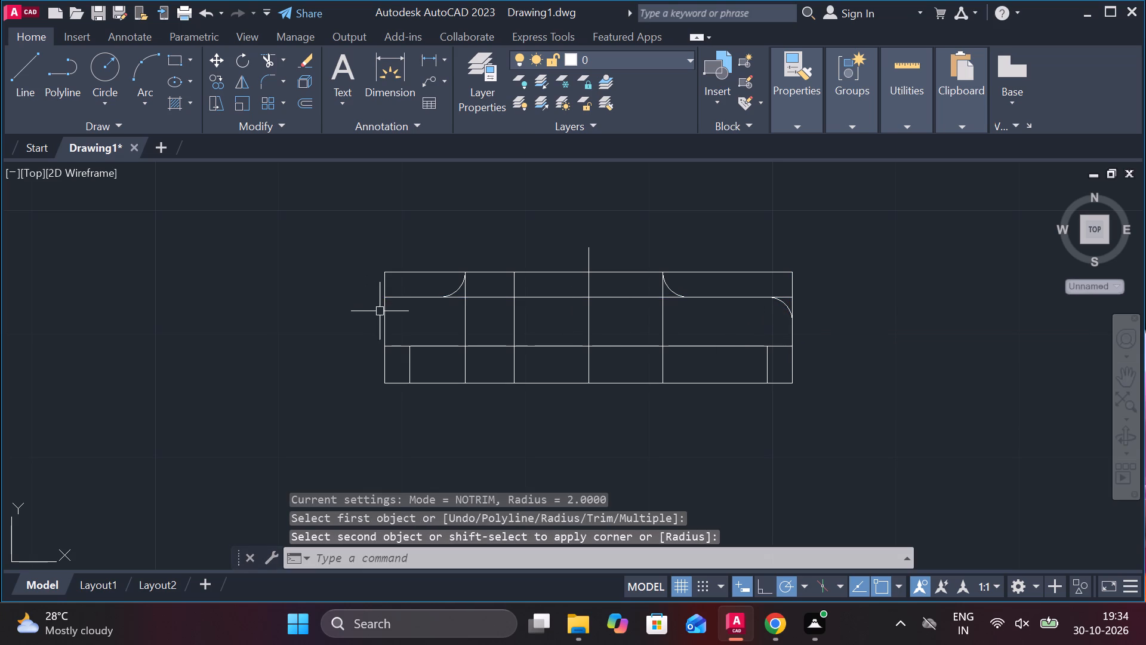
key(space)
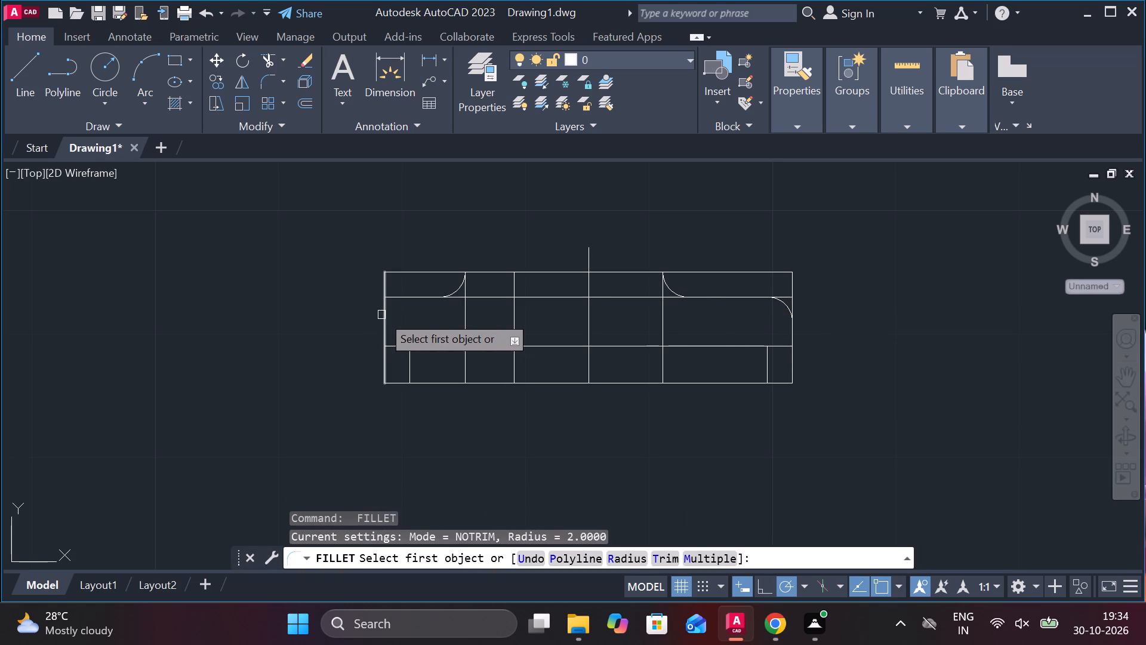
click(381, 315)
click(409, 297)
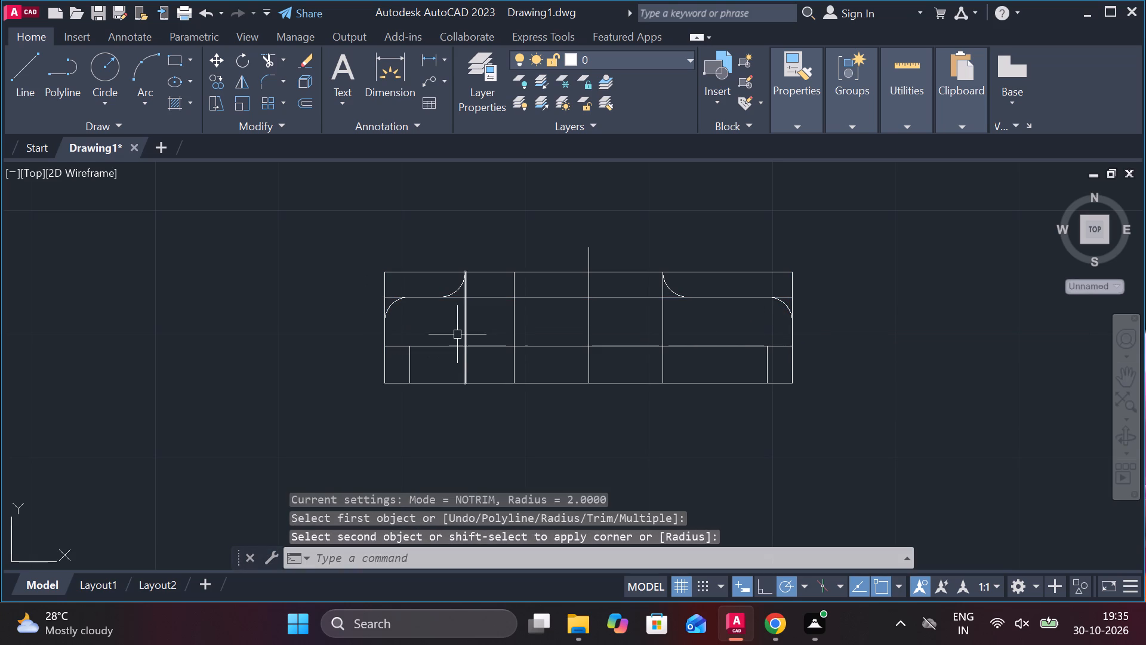
key(Escape)
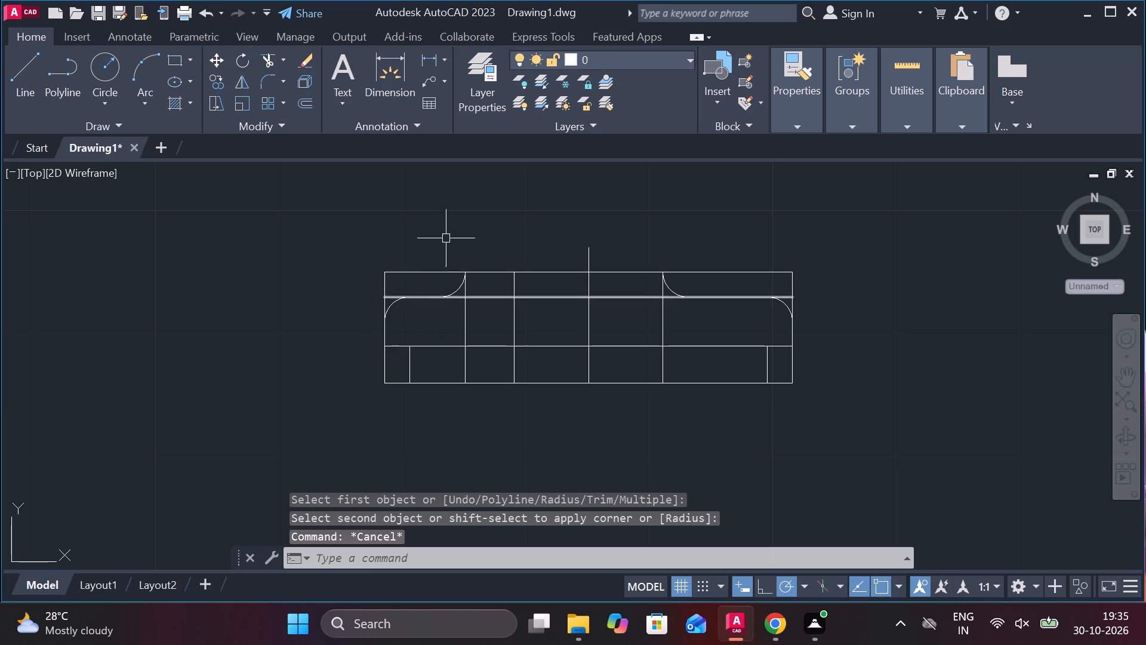
Trim the top edge, side edge and corner remnants lying outside the two fillets on the profile's left side.
click(273, 62)
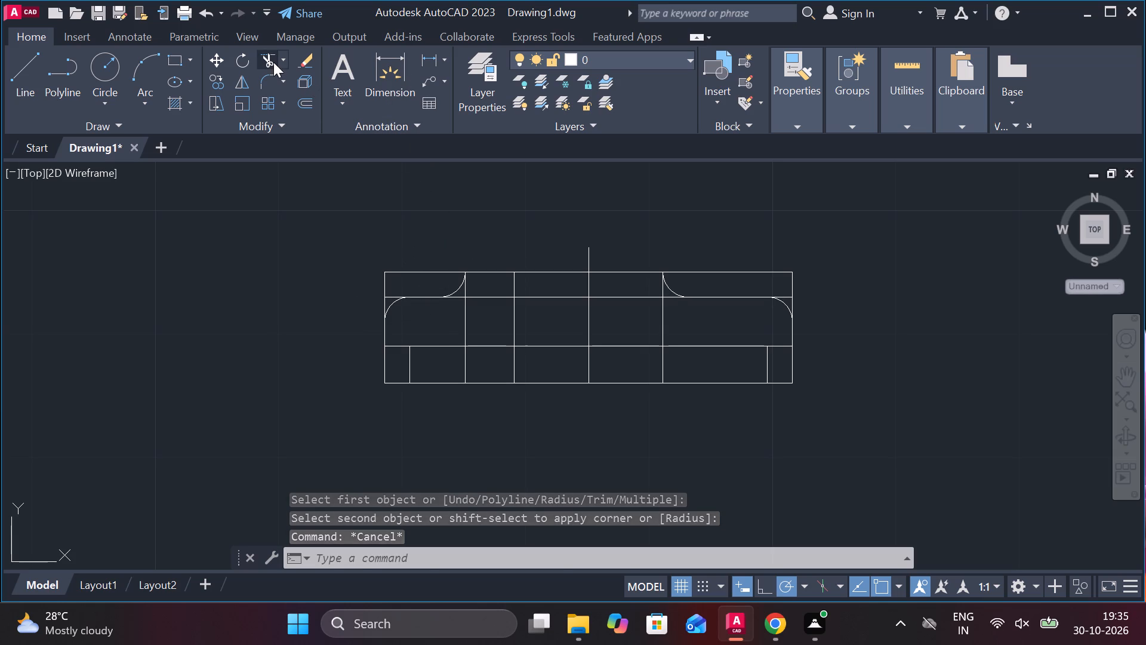
click(428, 276)
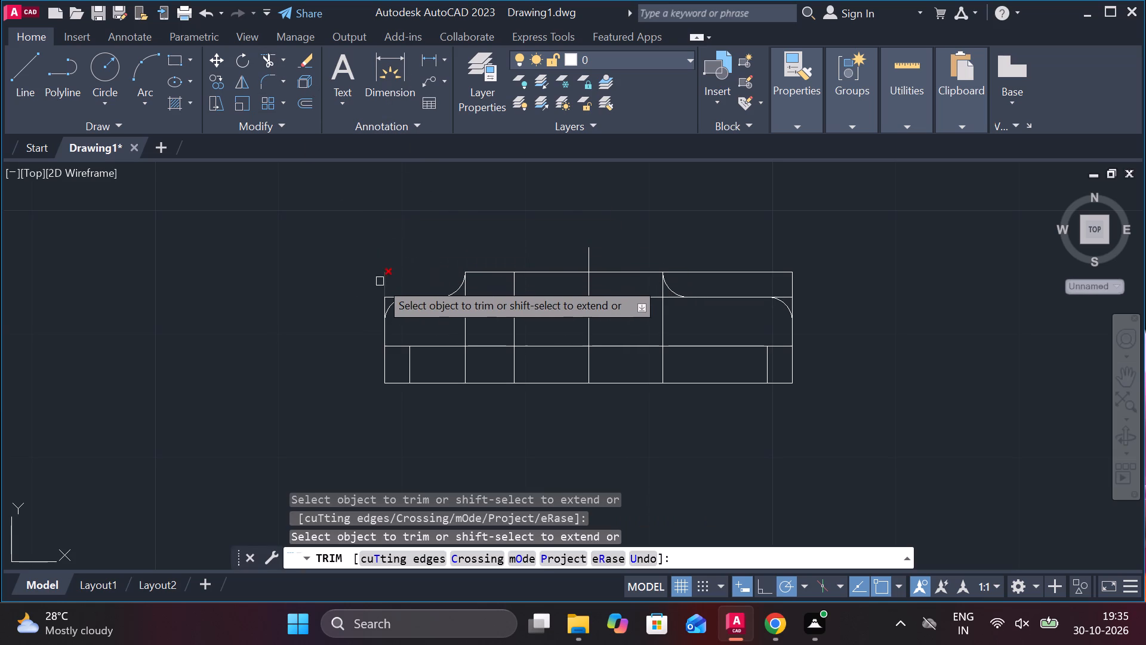
click(380, 281)
click(394, 283)
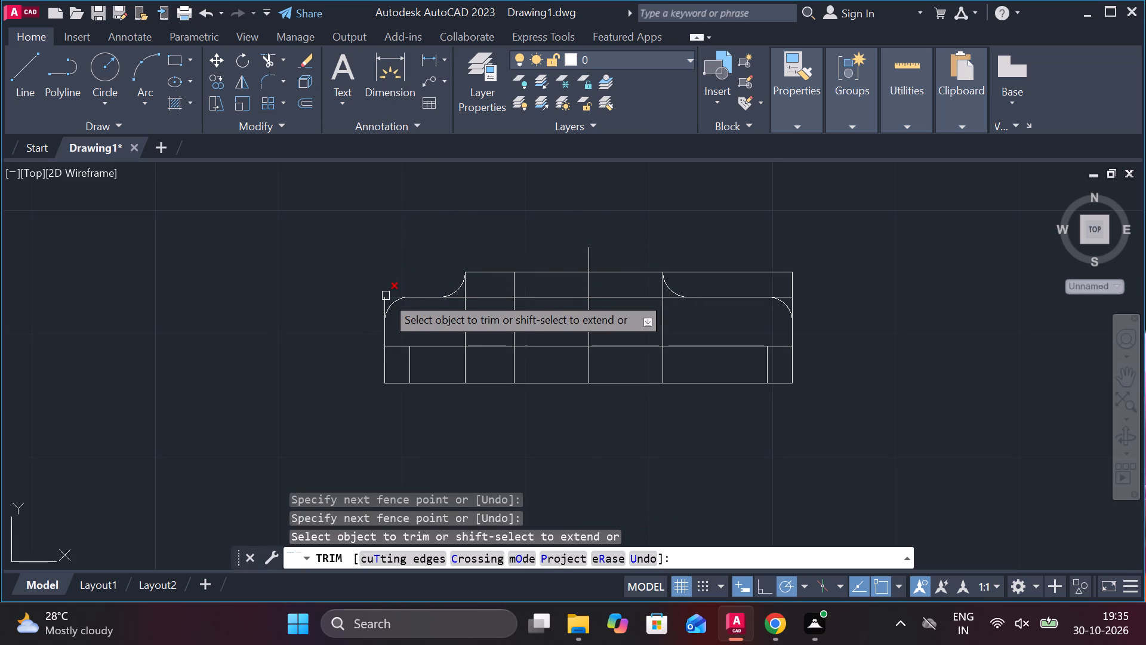
click(386, 296)
click(386, 296)
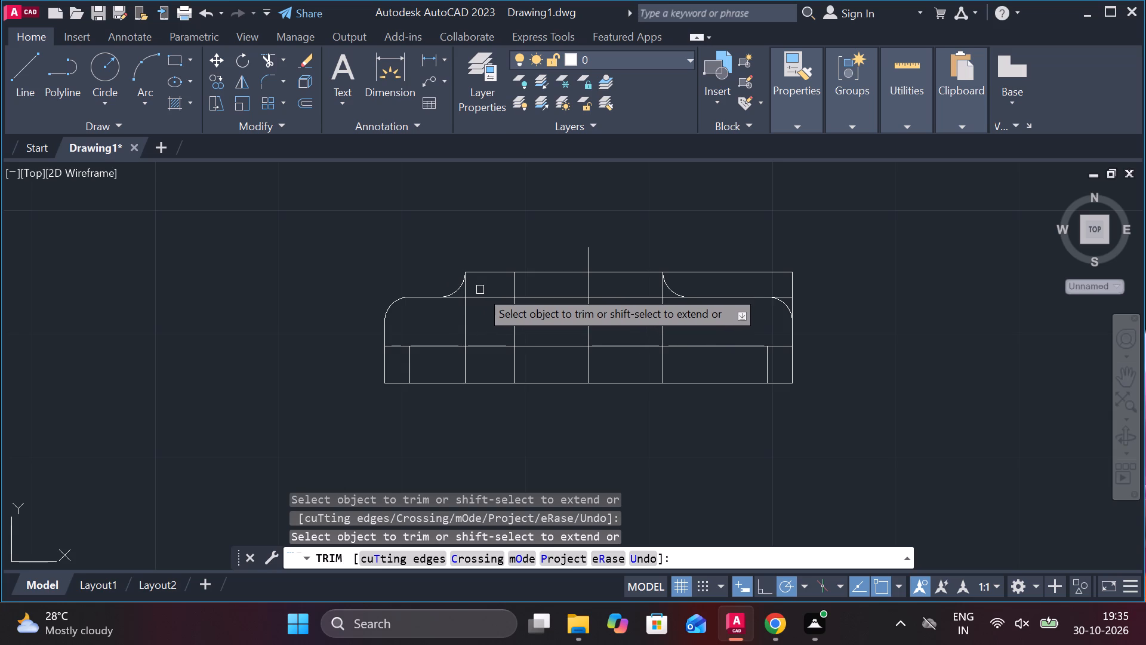
Trim away the vertical below the left inner fillet, from the top edge down to the bottom edge.
scroll(473, 289, up, 1)
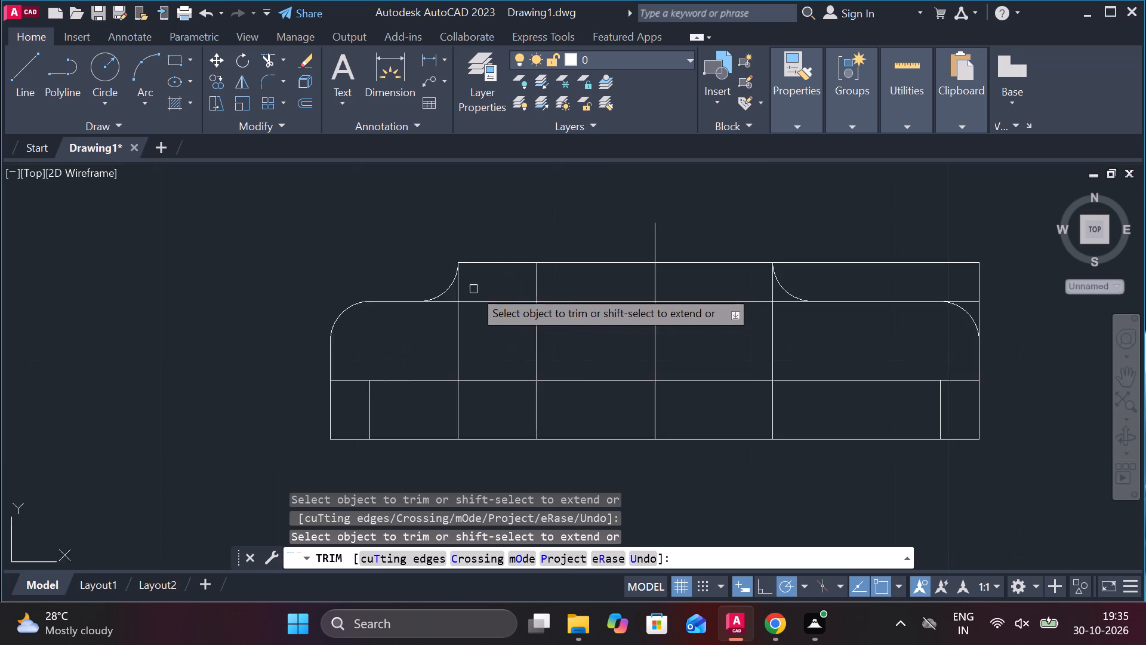
scroll(473, 289, up, 1)
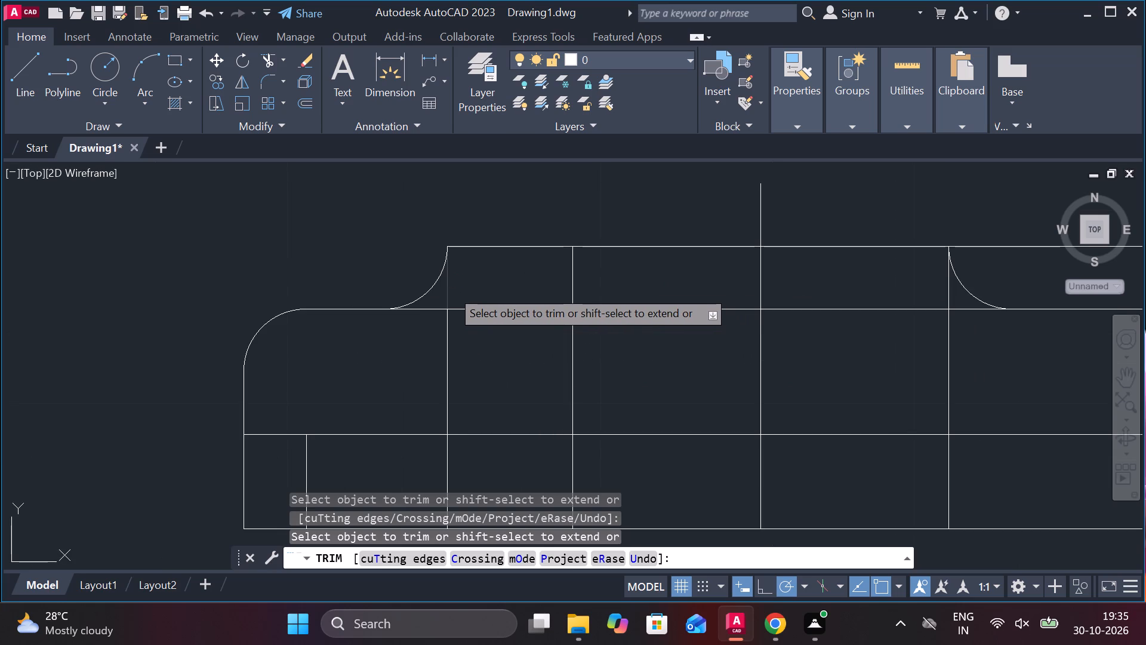
click(451, 289)
scroll(498, 352, down, 2)
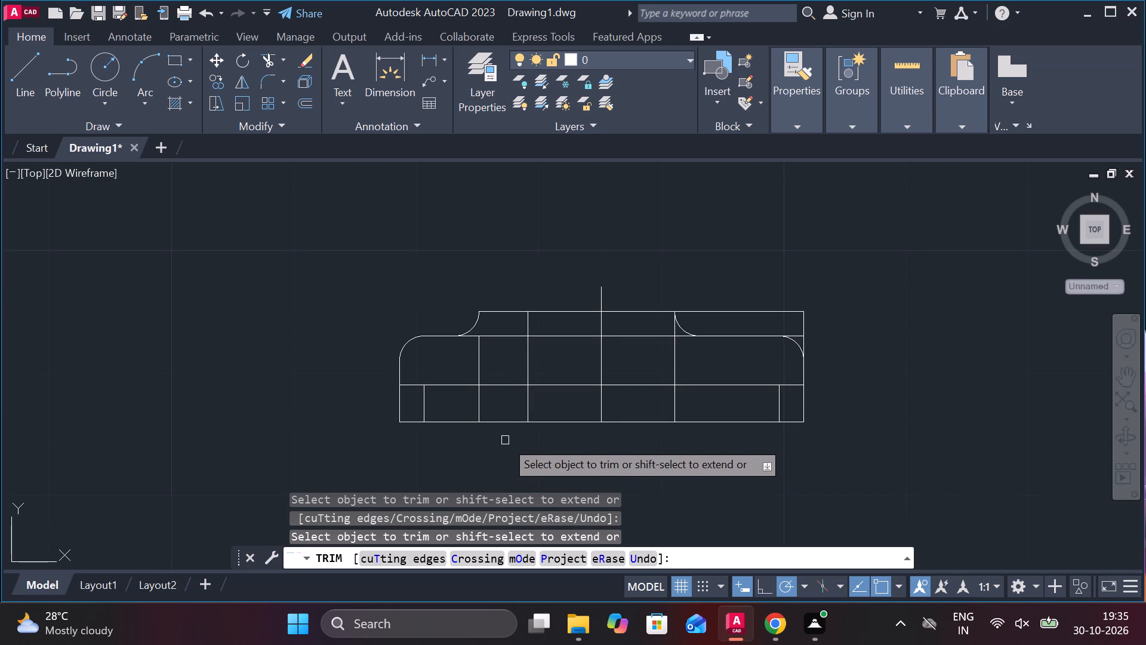
click(479, 366)
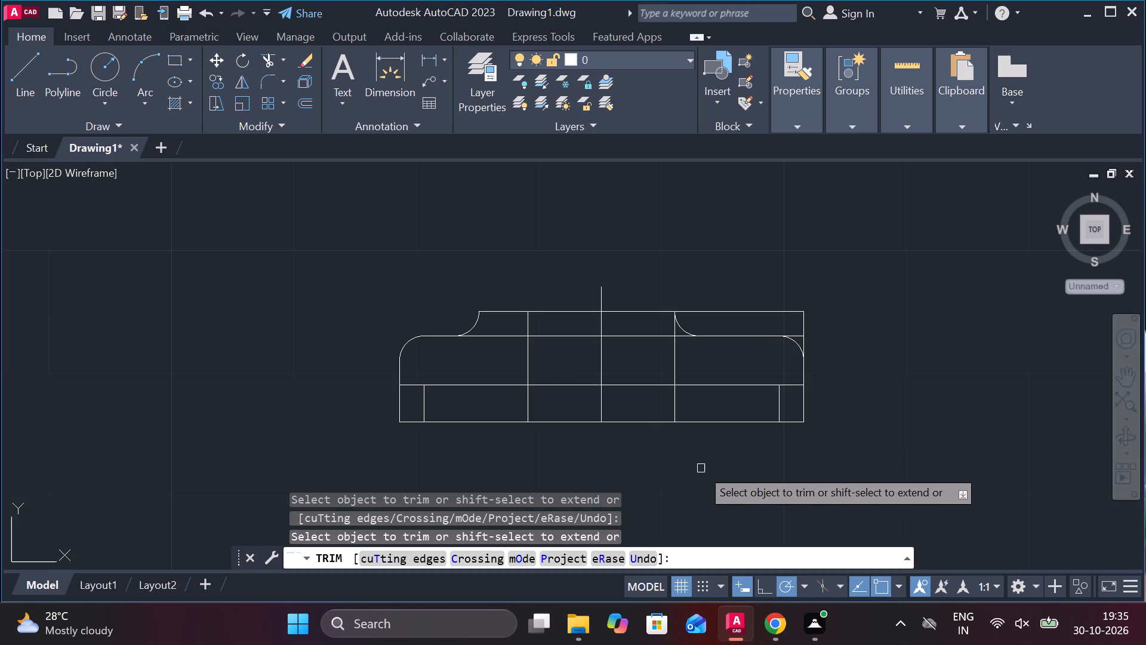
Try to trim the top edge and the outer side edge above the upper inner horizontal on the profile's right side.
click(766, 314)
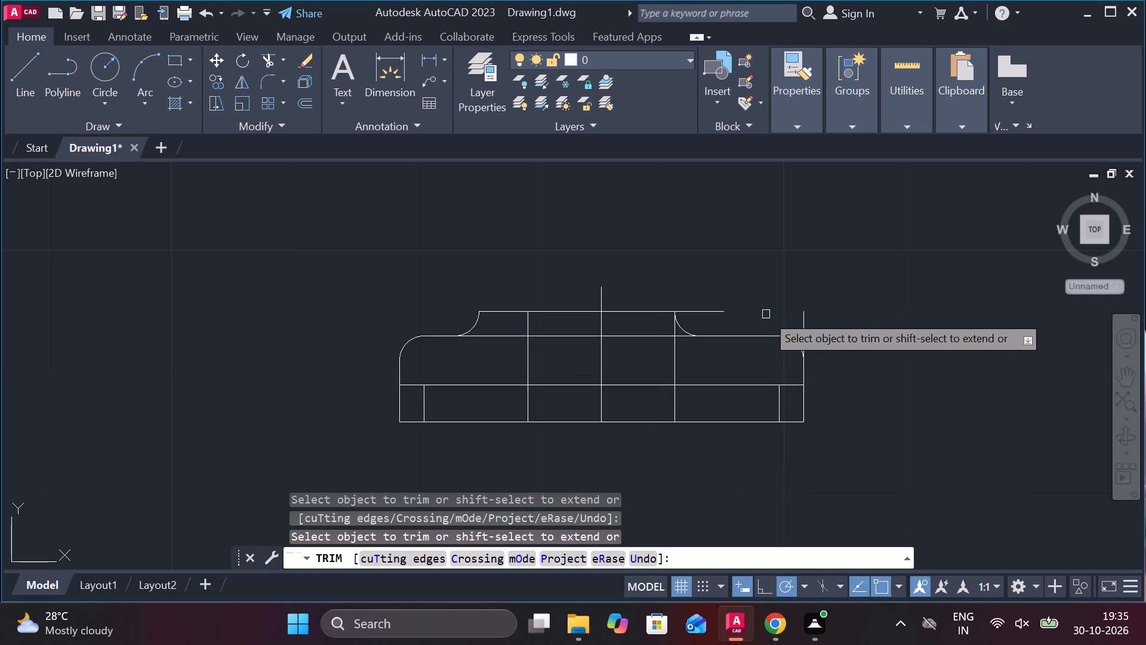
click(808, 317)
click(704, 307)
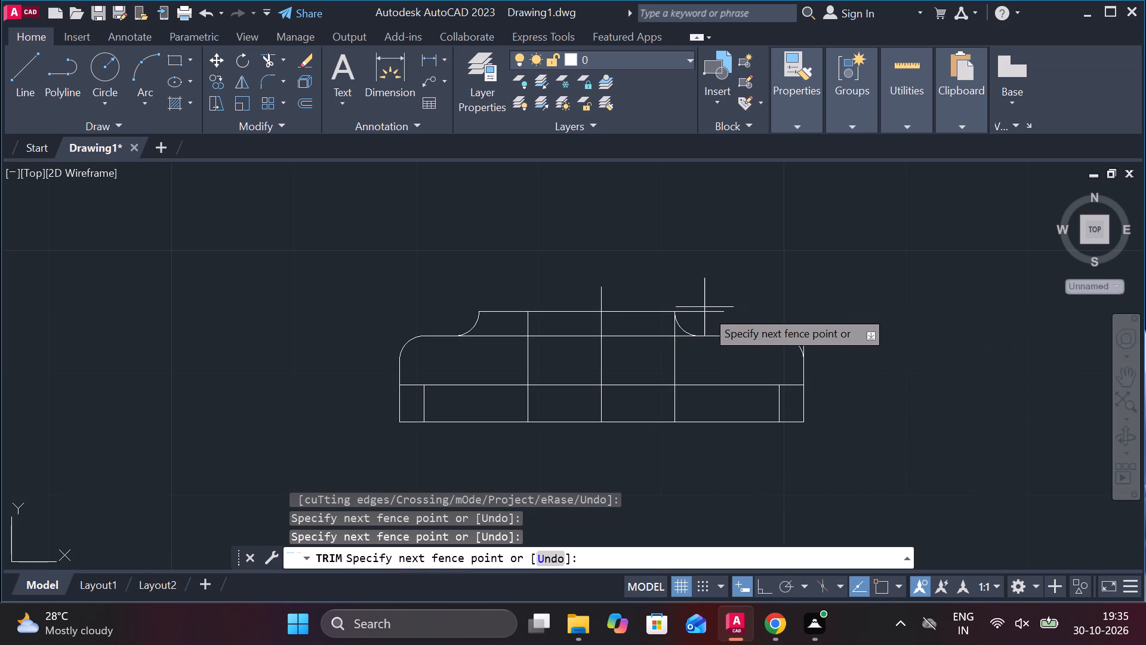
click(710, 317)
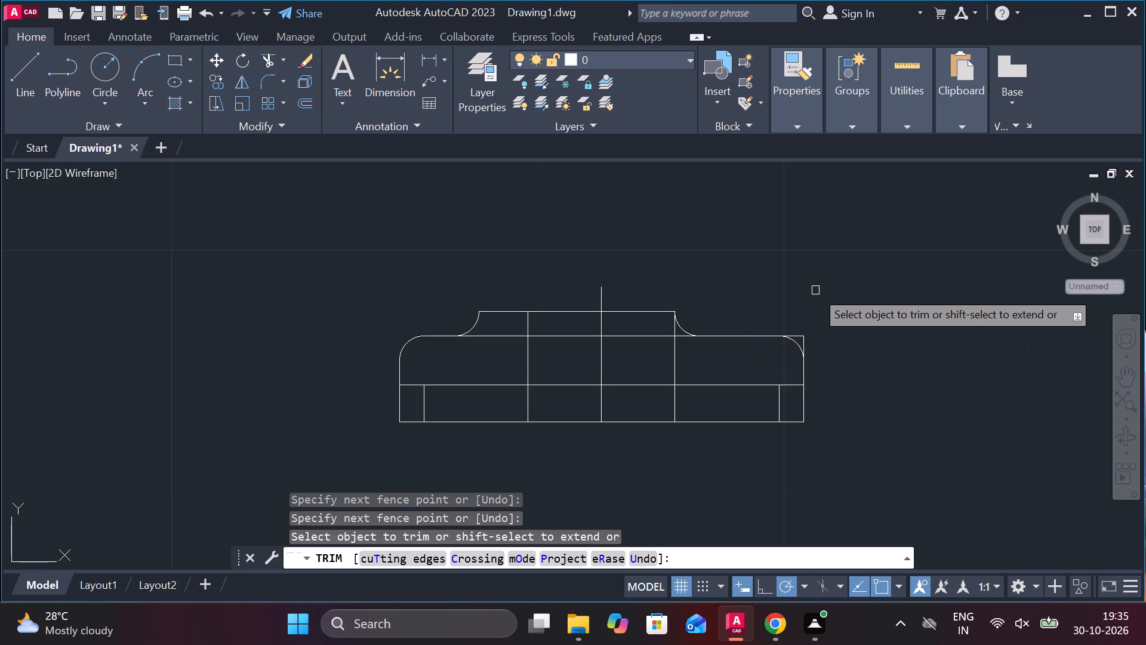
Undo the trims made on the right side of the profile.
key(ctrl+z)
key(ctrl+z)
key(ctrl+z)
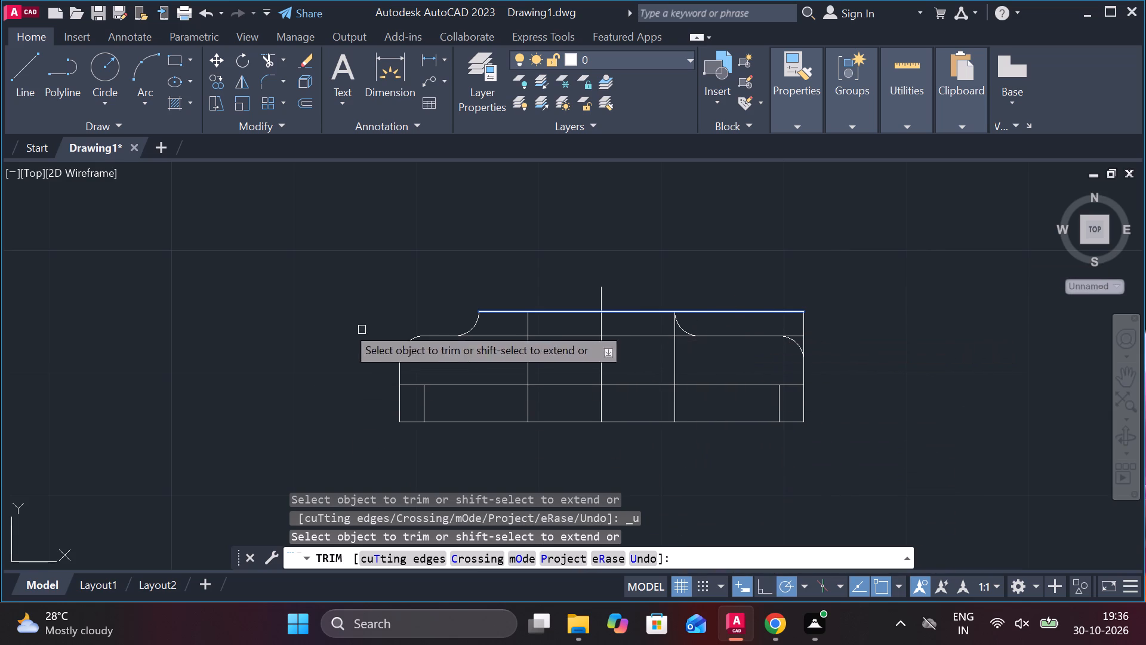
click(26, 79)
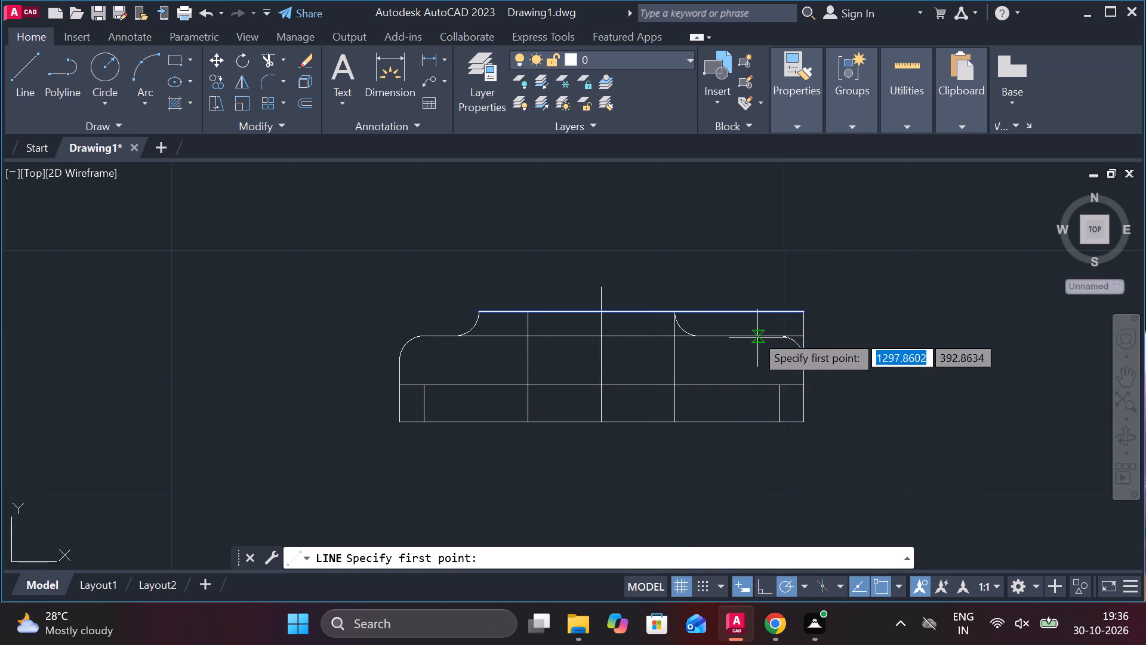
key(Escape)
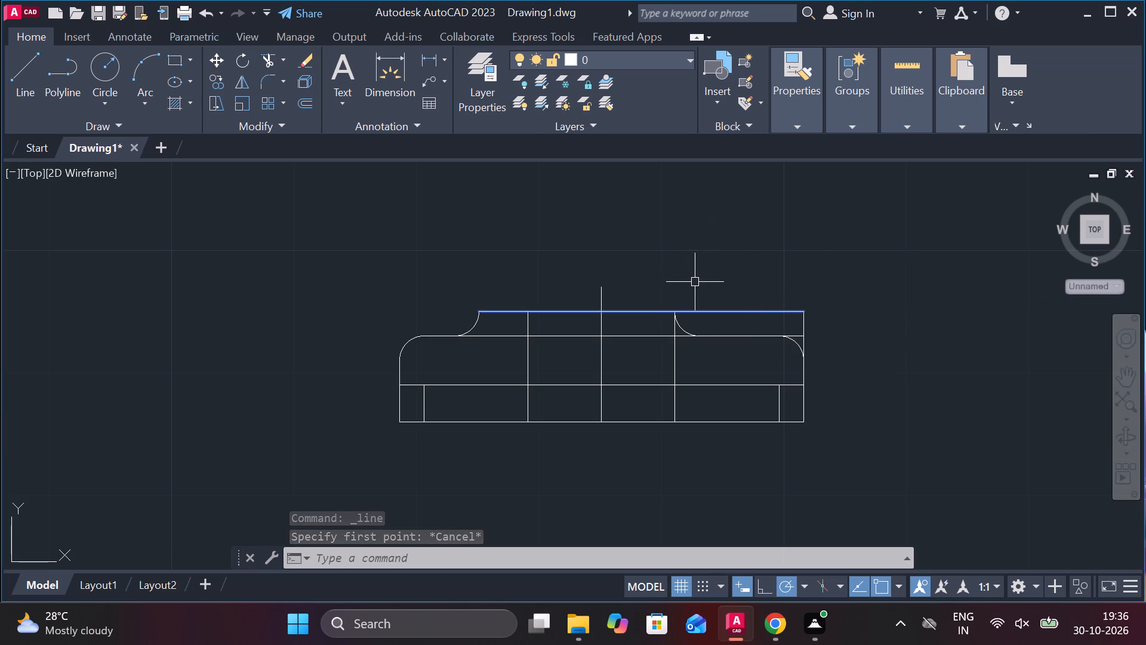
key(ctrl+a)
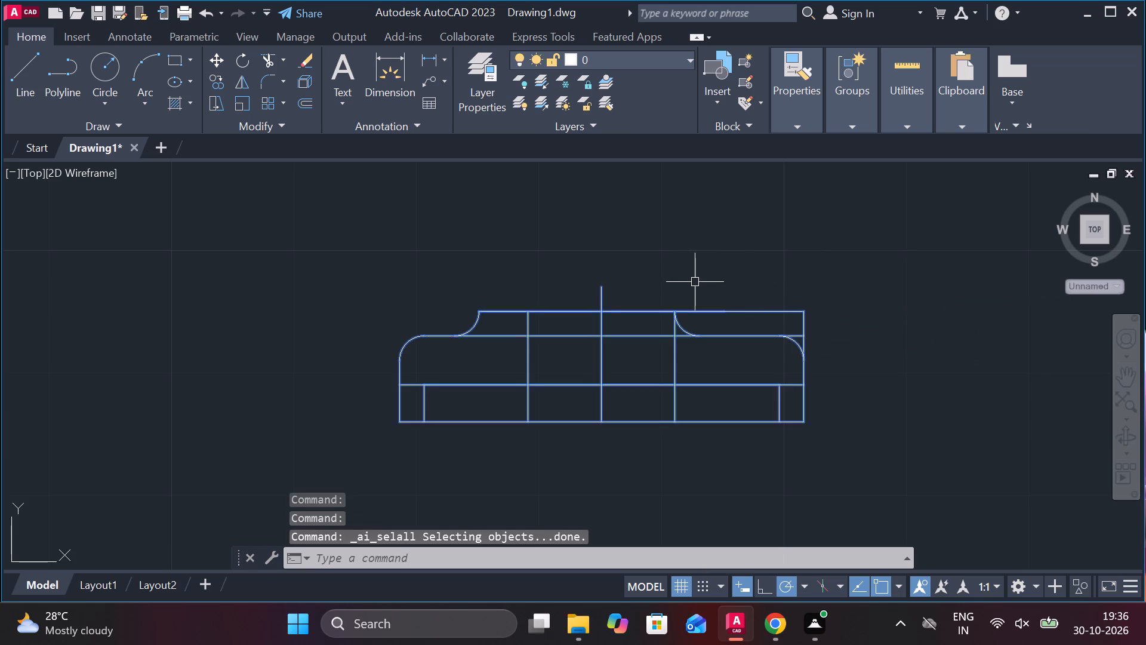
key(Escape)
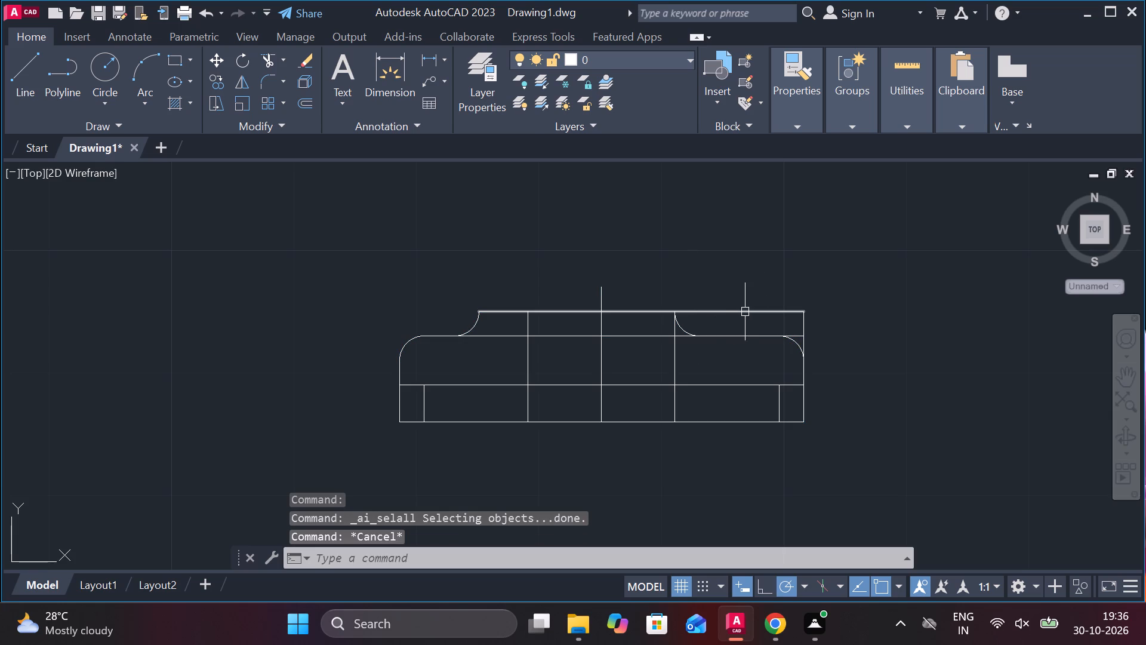
Draw a vertical line 9 long from the top edge's segment endpoint right of the centreline, down to the bottom edge.
click(16, 81)
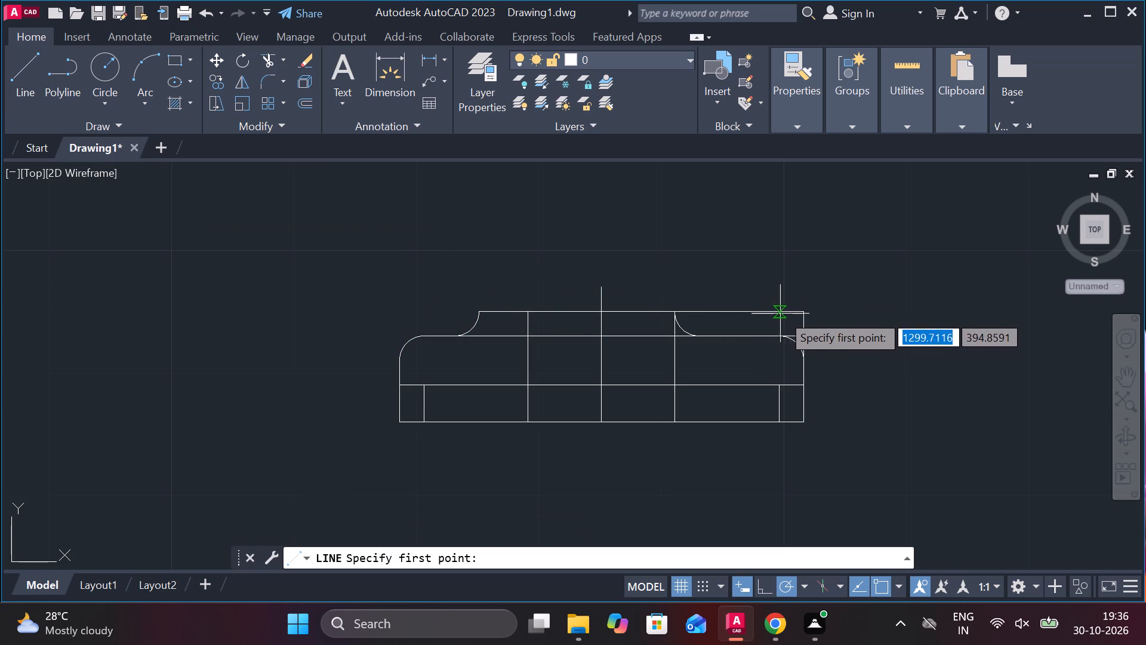
click(727, 314)
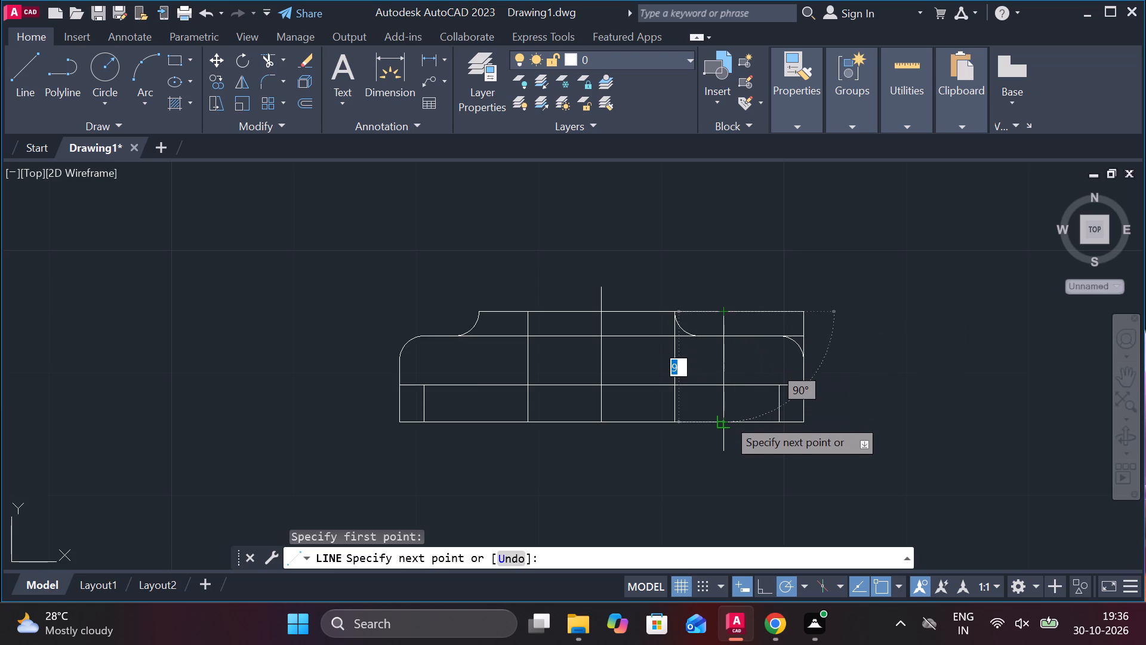
click(727, 418)
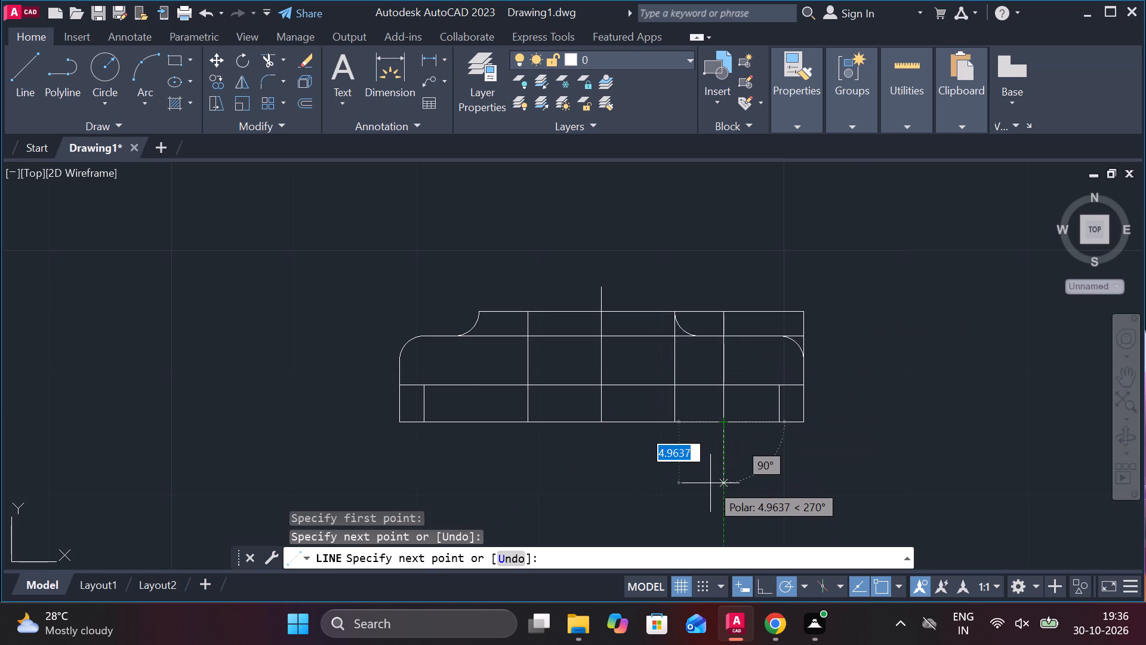
key(Escape)
Delete the fillet arc at the first vertical right of the centreline.
scroll(683, 368, up, 2)
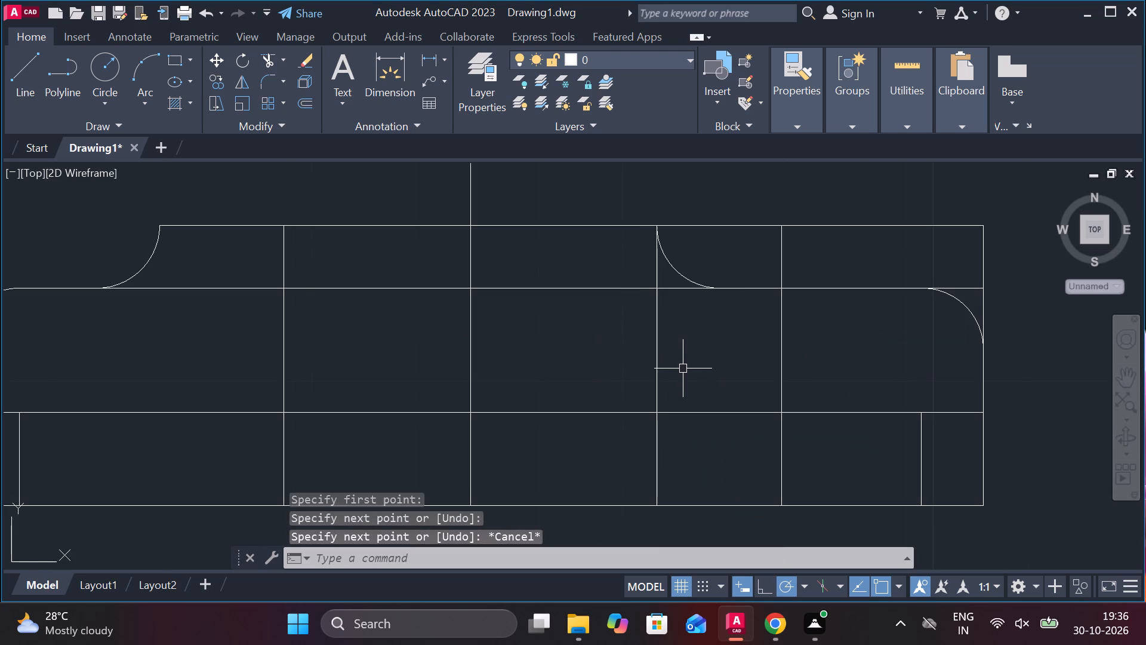
click(684, 274)
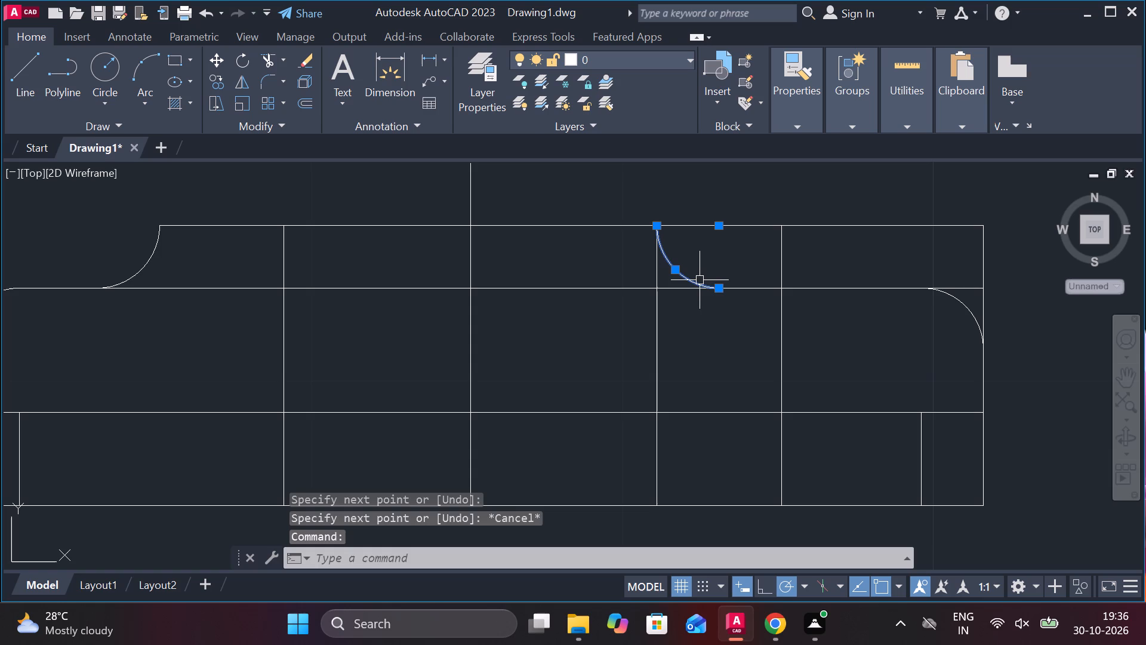
key(Delete)
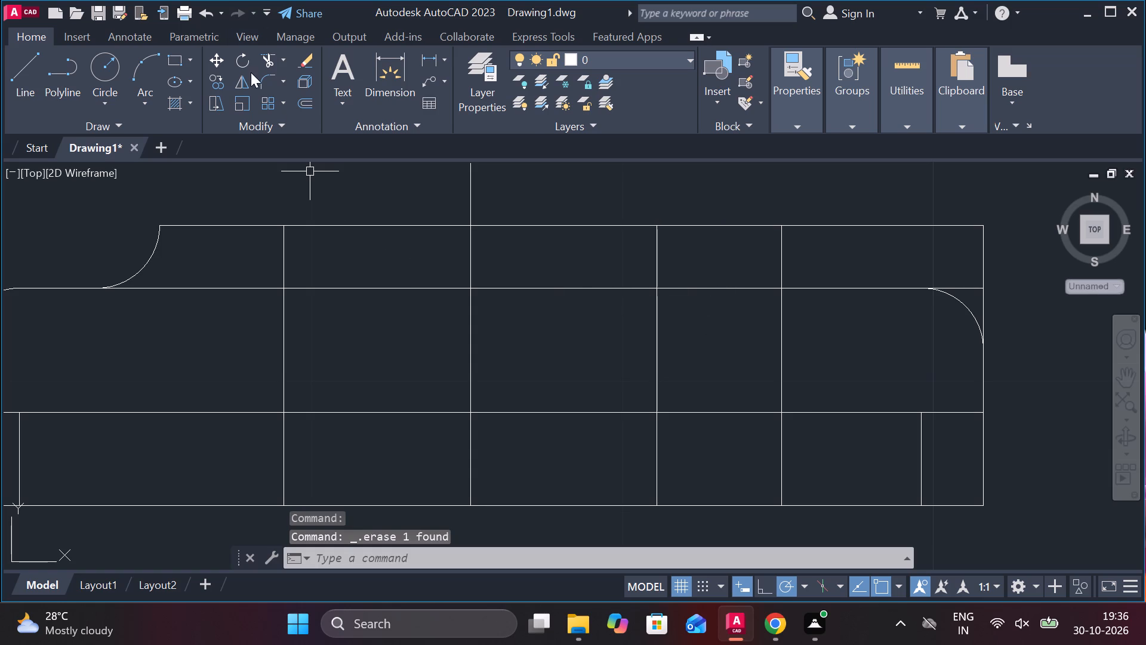
Add an untrimmed radius-2 fillet on the outer side of the newly drawn right vertical, against the upper inner horizontal line.
click(265, 82)
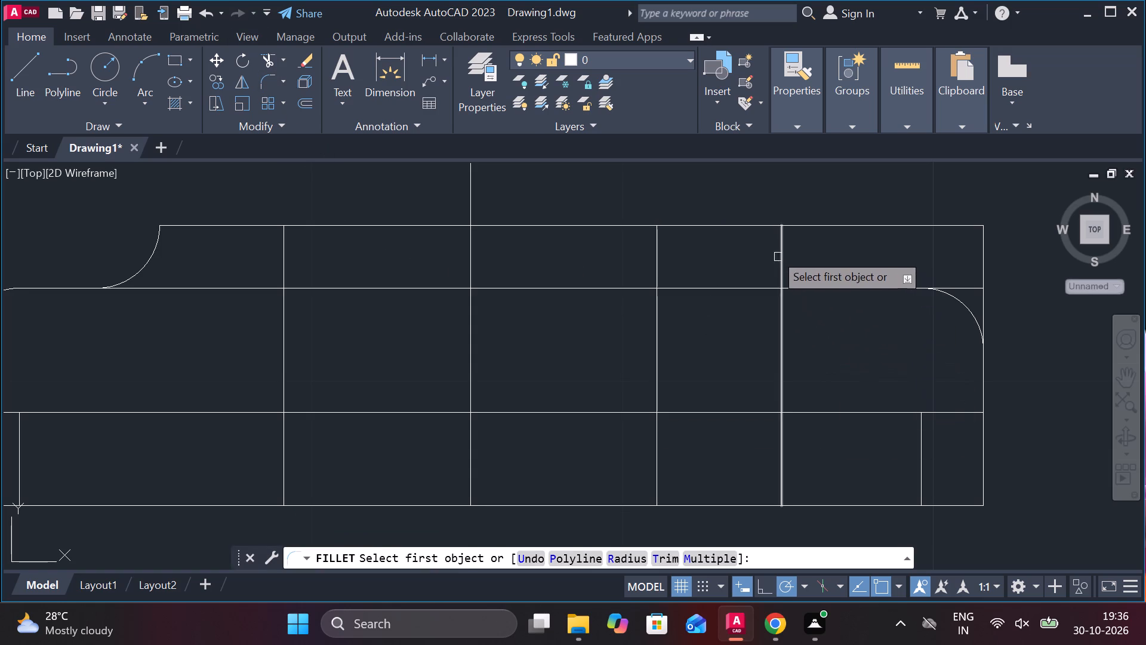
click(782, 258)
click(836, 285)
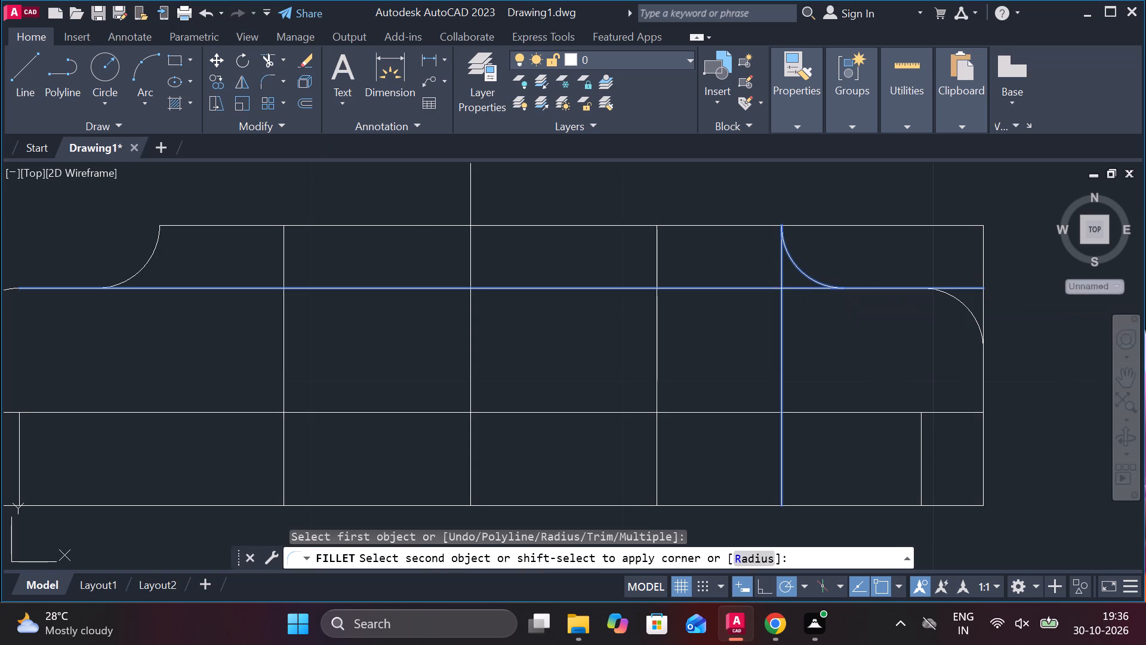
key(Escape)
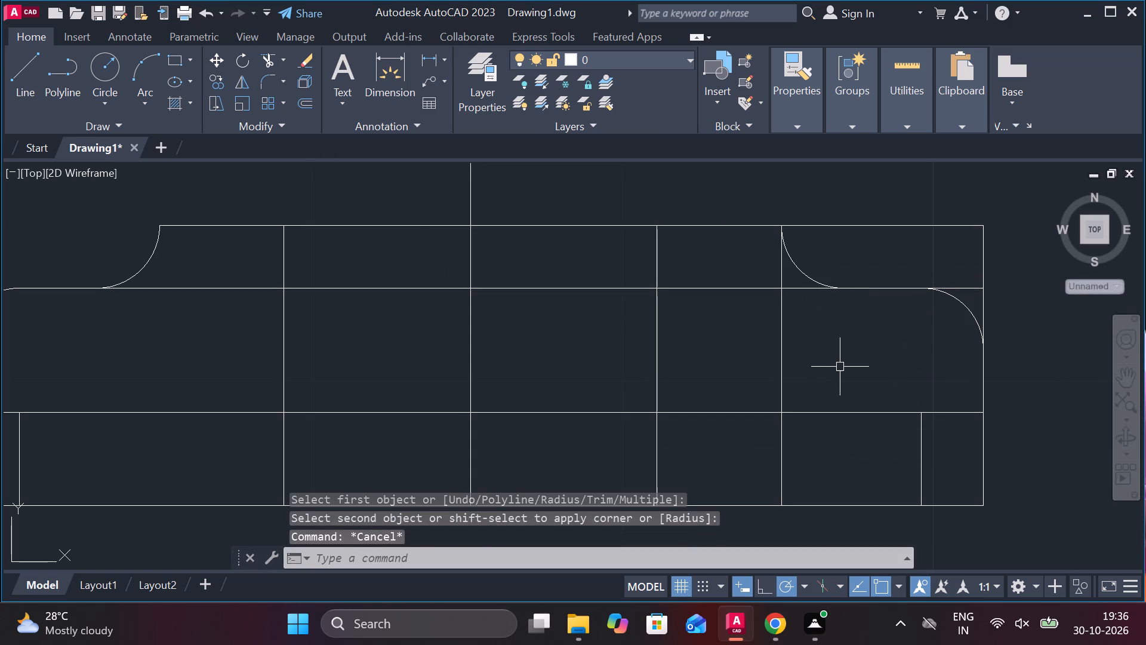
Delete the full-height vertical line below the concave fillet arc right of the centreline.
click(775, 384)
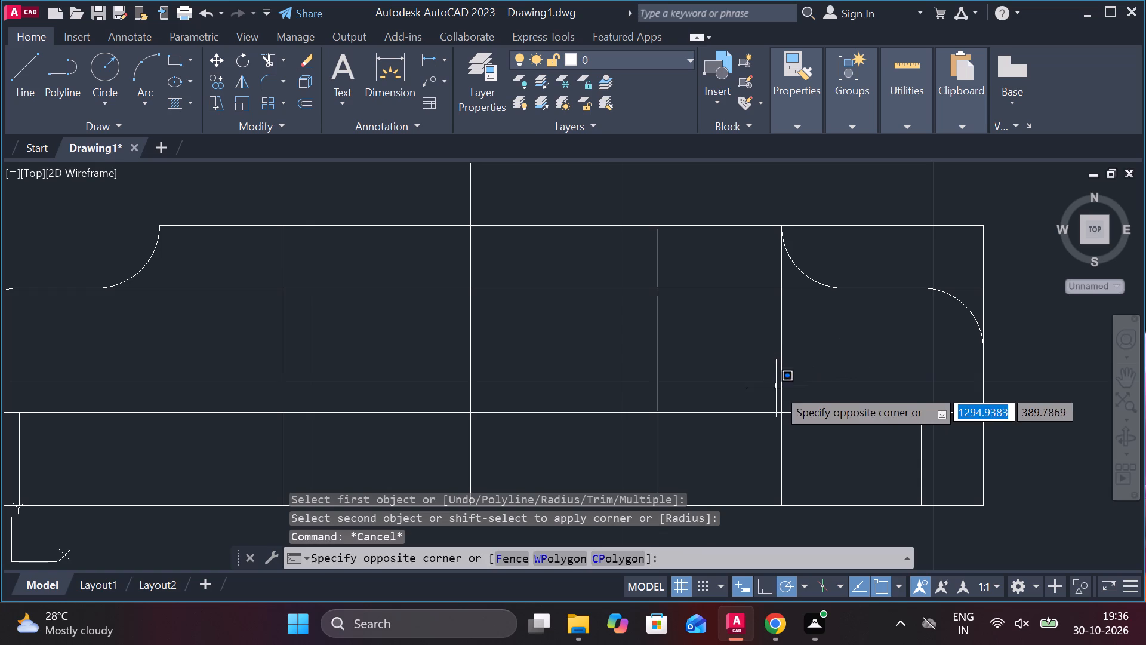
click(784, 385)
click(779, 364)
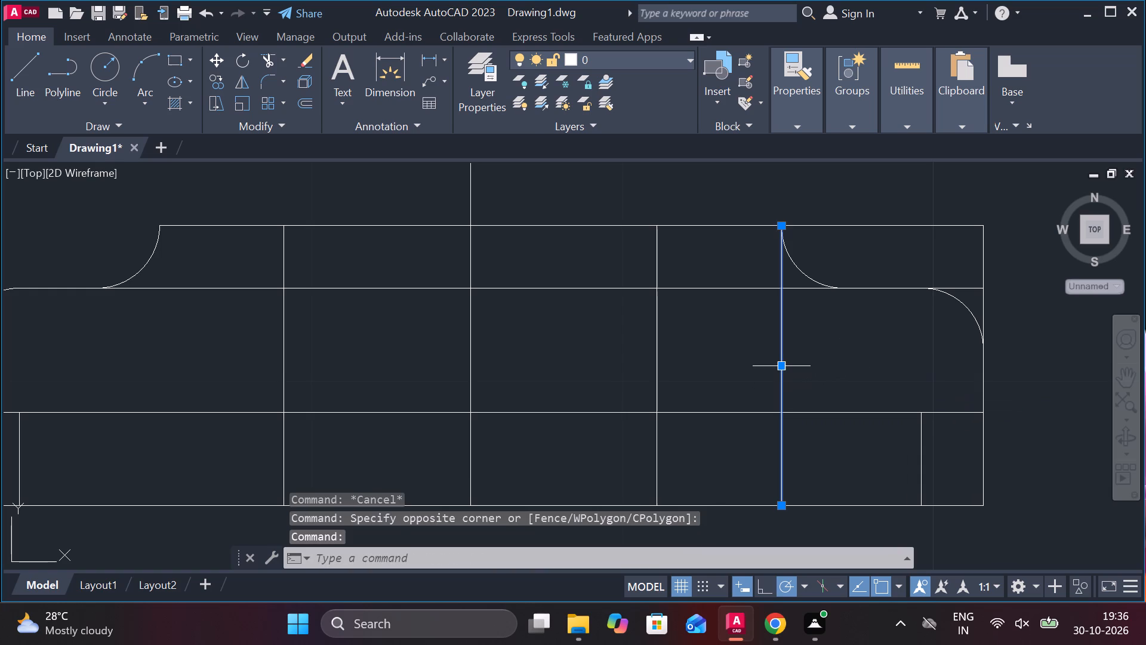
key(Delete)
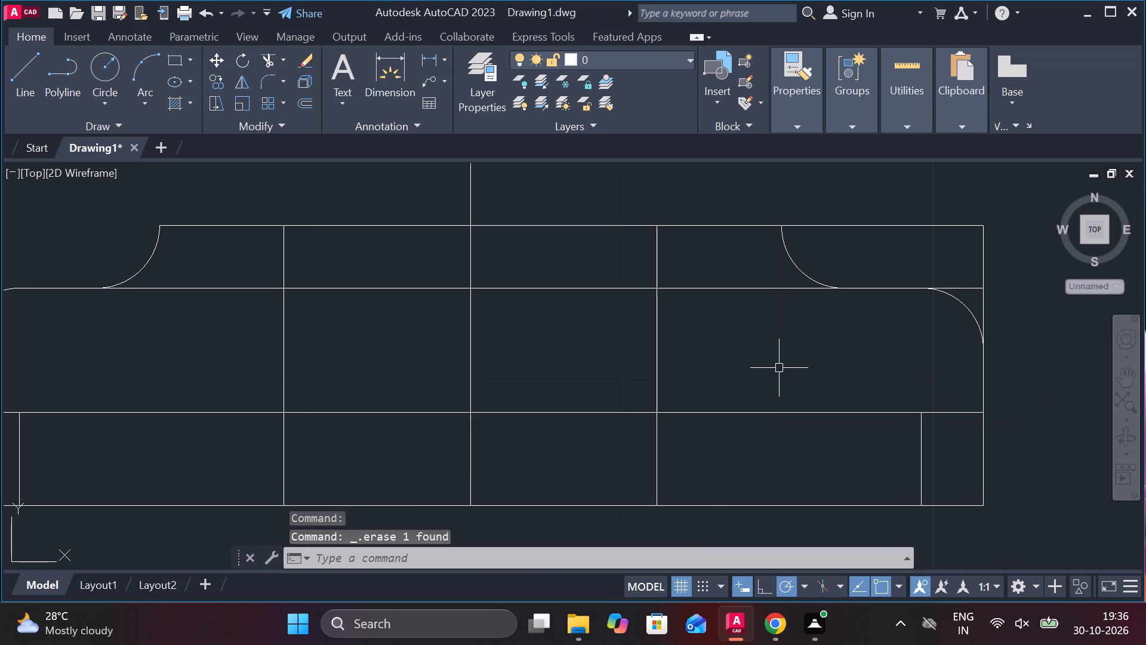
Trim the top edge, outer vertical and upper horizontal line beyond the two fillet arcs at the profile's right shoulder.
scroll(701, 351, down, 1)
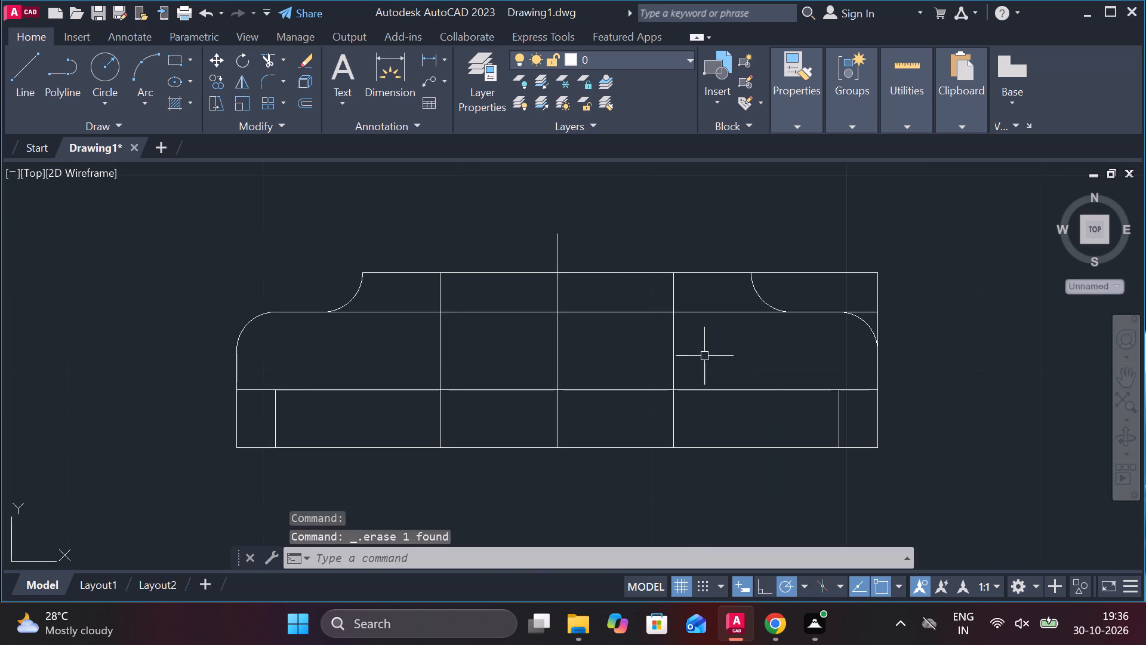
click(261, 56)
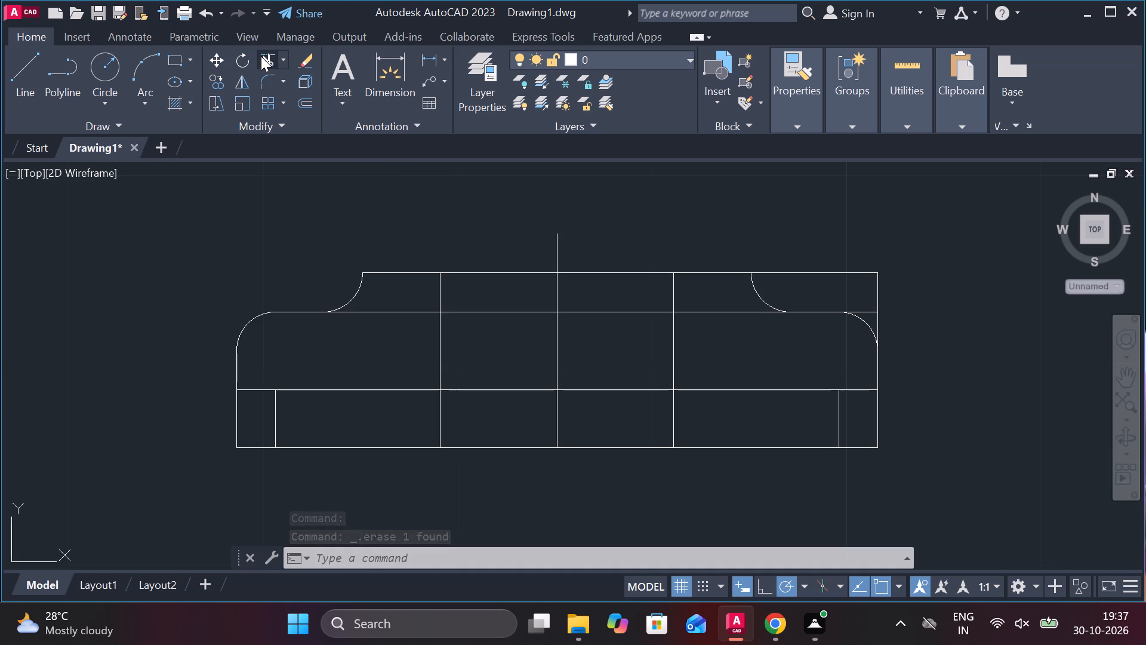
click(808, 272)
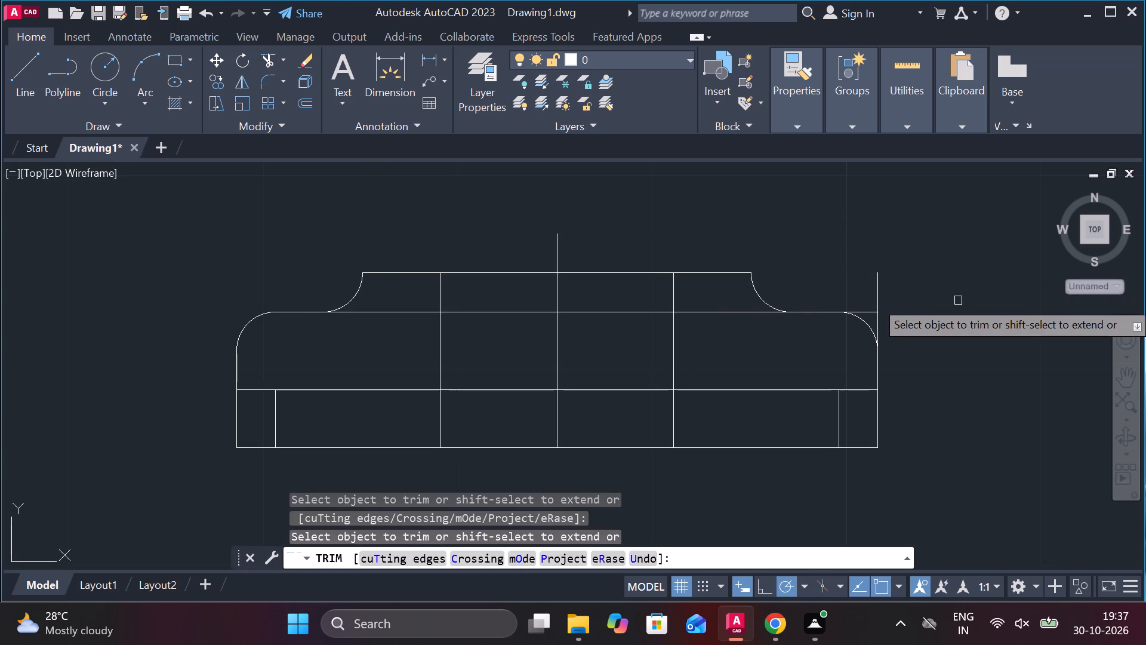
click(869, 290)
click(888, 293)
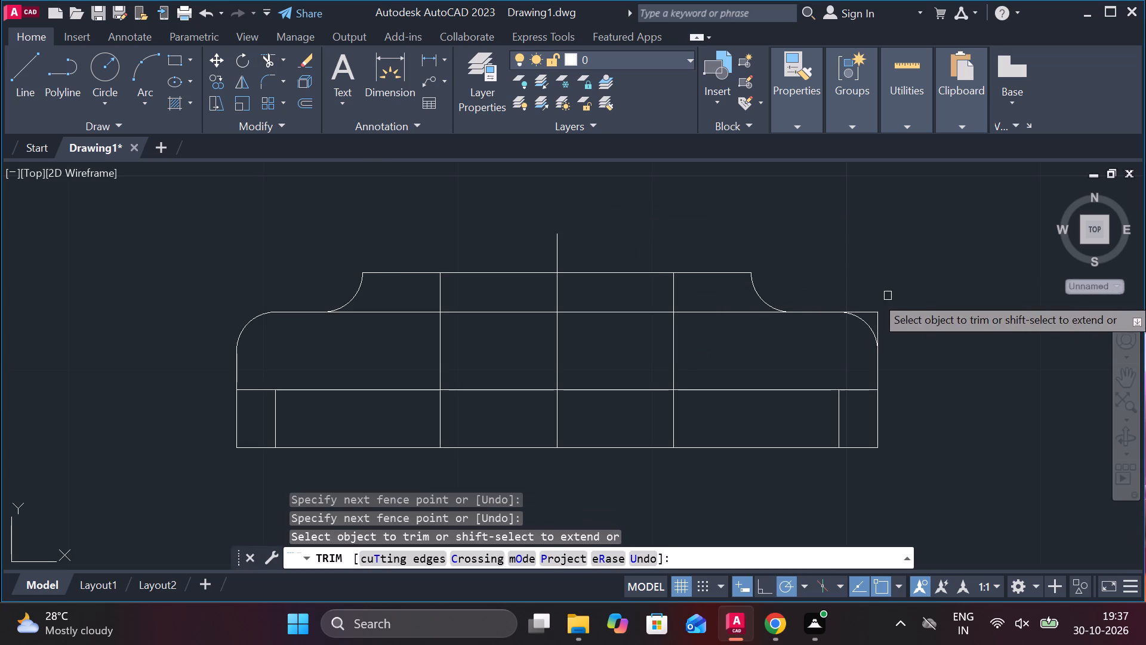
click(875, 317)
click(874, 312)
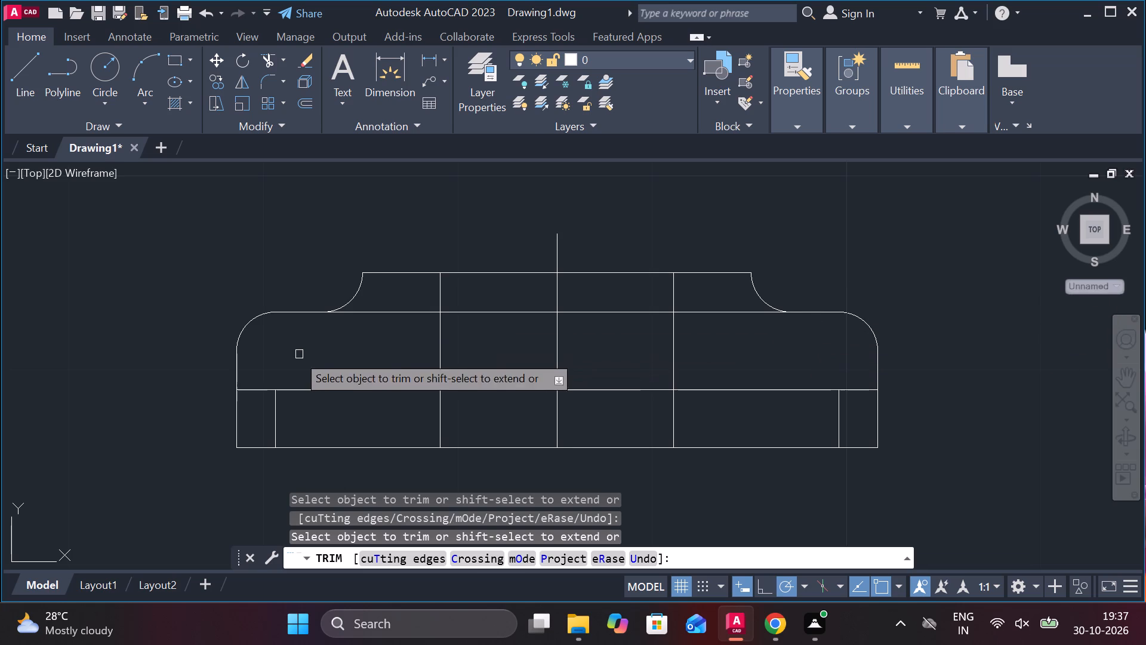
Trim the lower horizontal line's outer ends between the short inner verticals and the profile sides, on both sides.
click(260, 388)
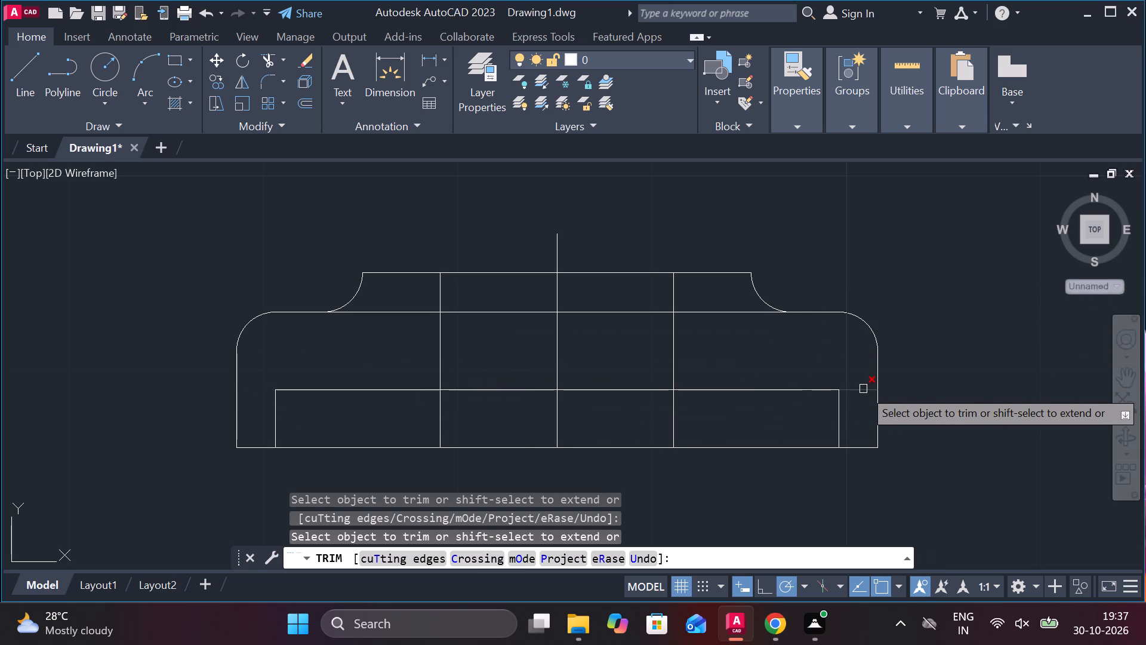
click(863, 389)
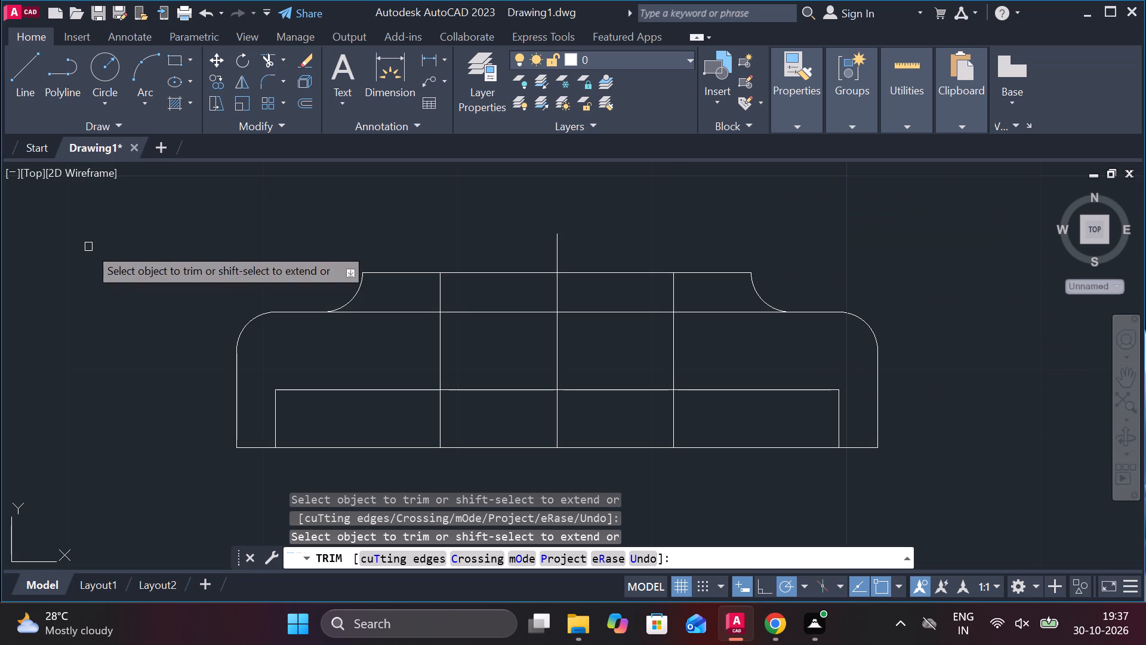
key(Escape)
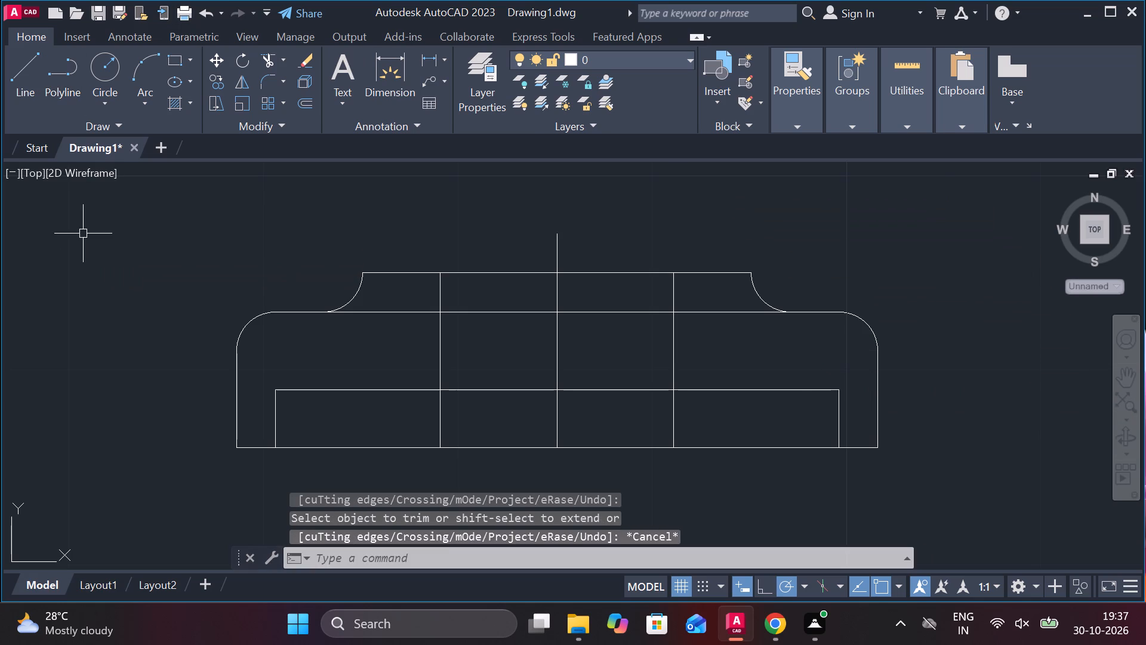
Draw a diagonal line from the left inner vertical's intersection with the upper horizontal line to the top edge's left endpoint.
click(30, 66)
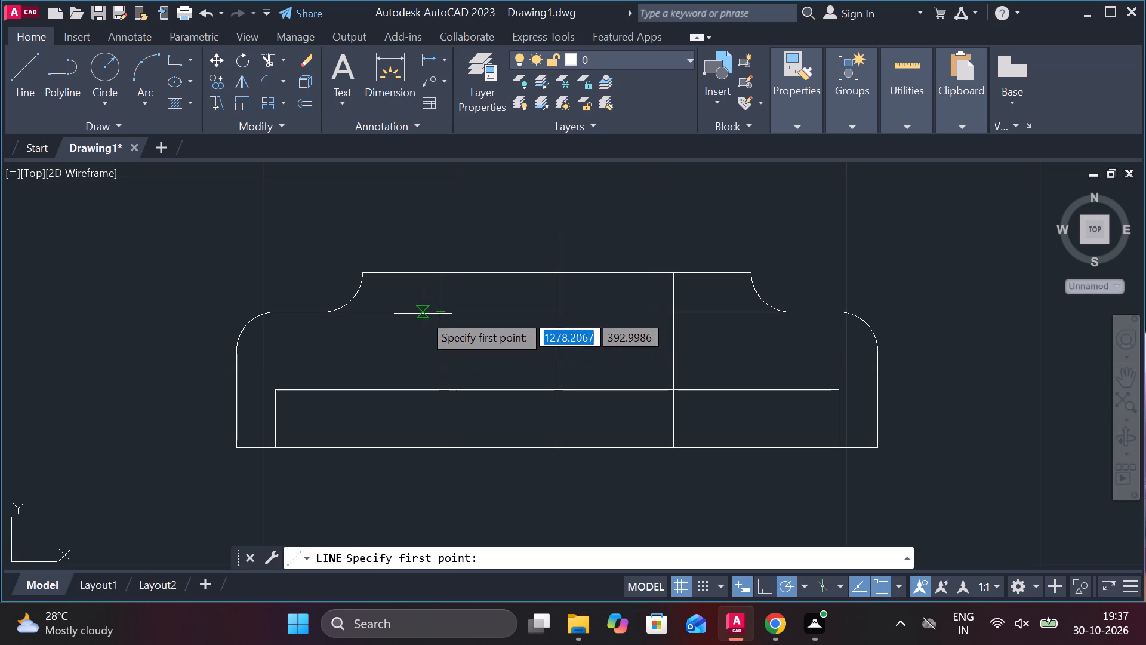
click(443, 314)
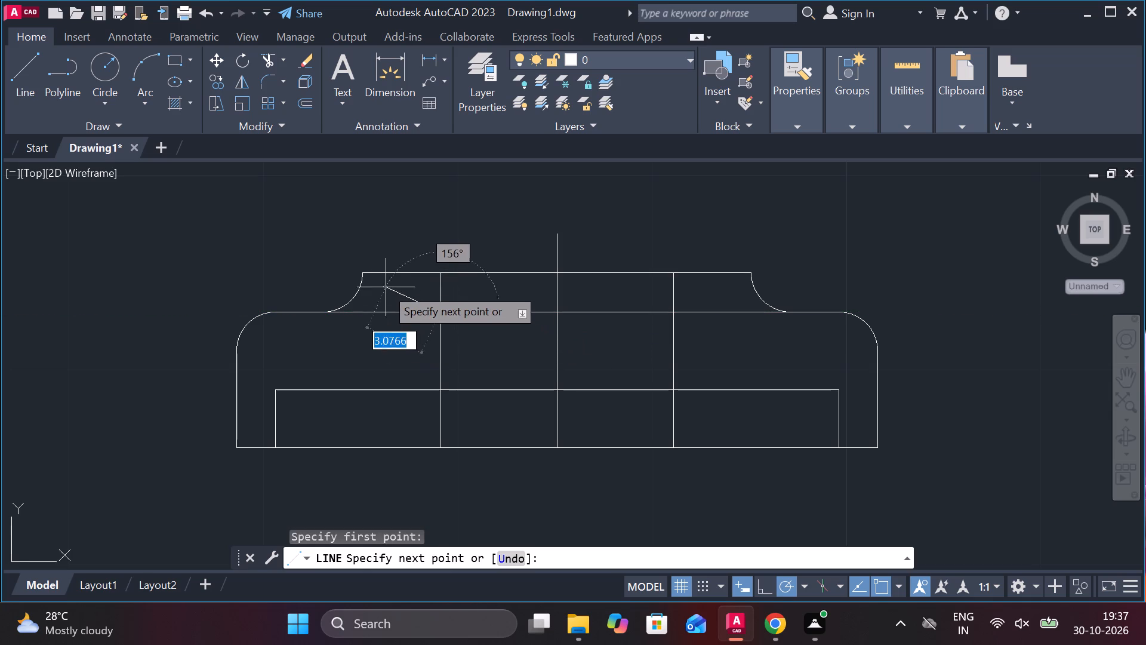
scroll(363, 278, up, 2)
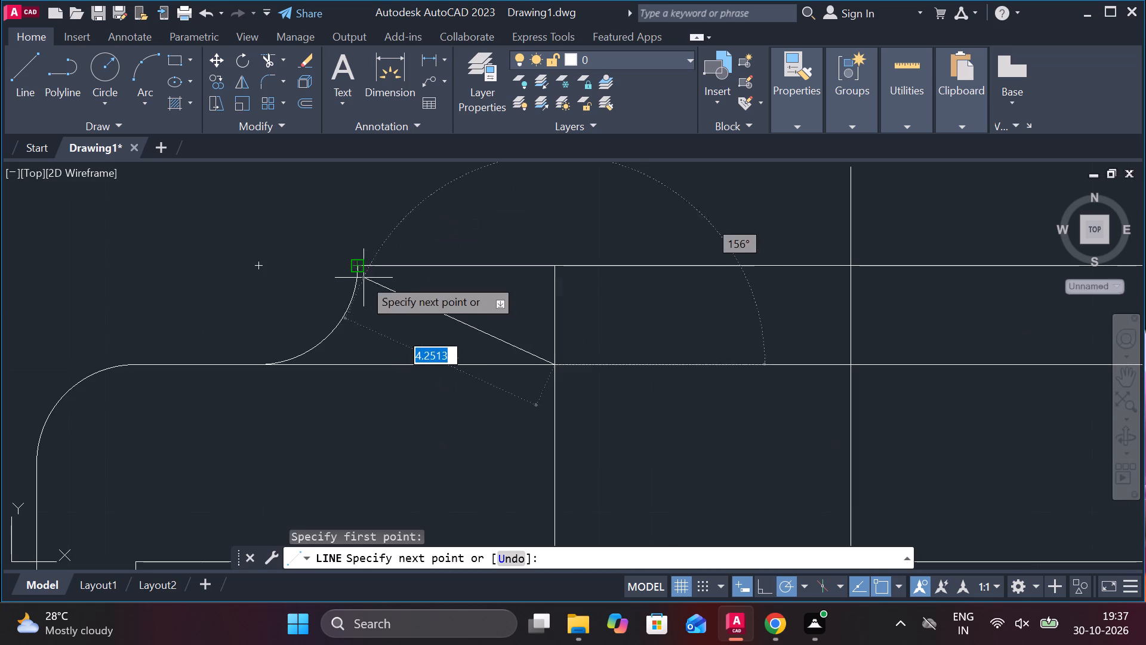
click(356, 268)
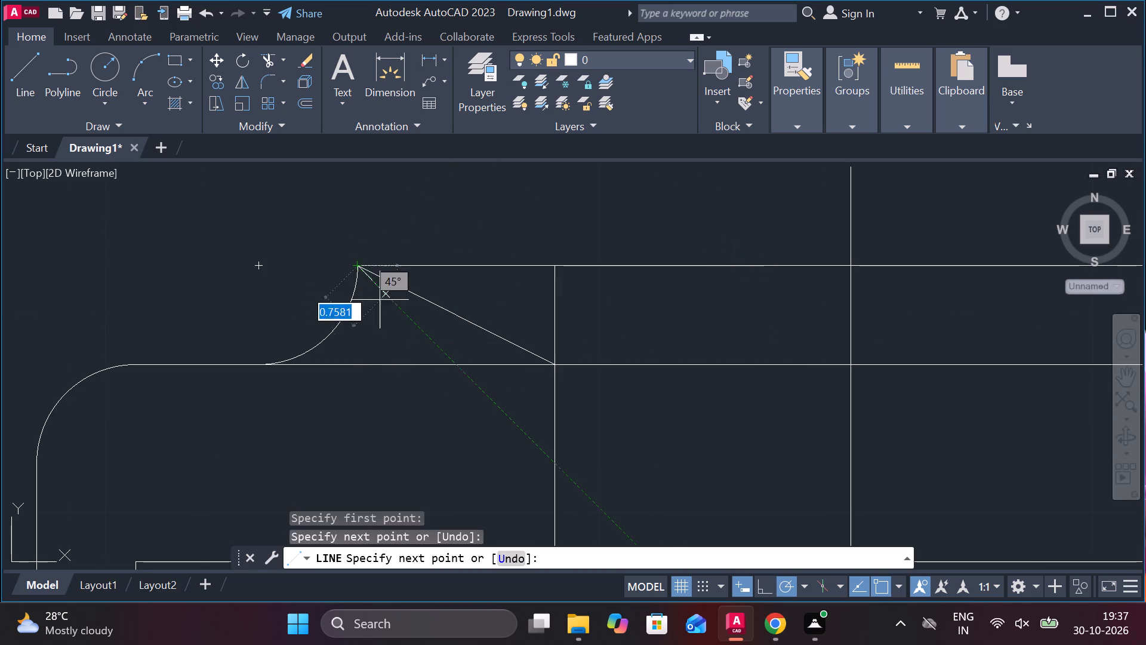
key(Escape)
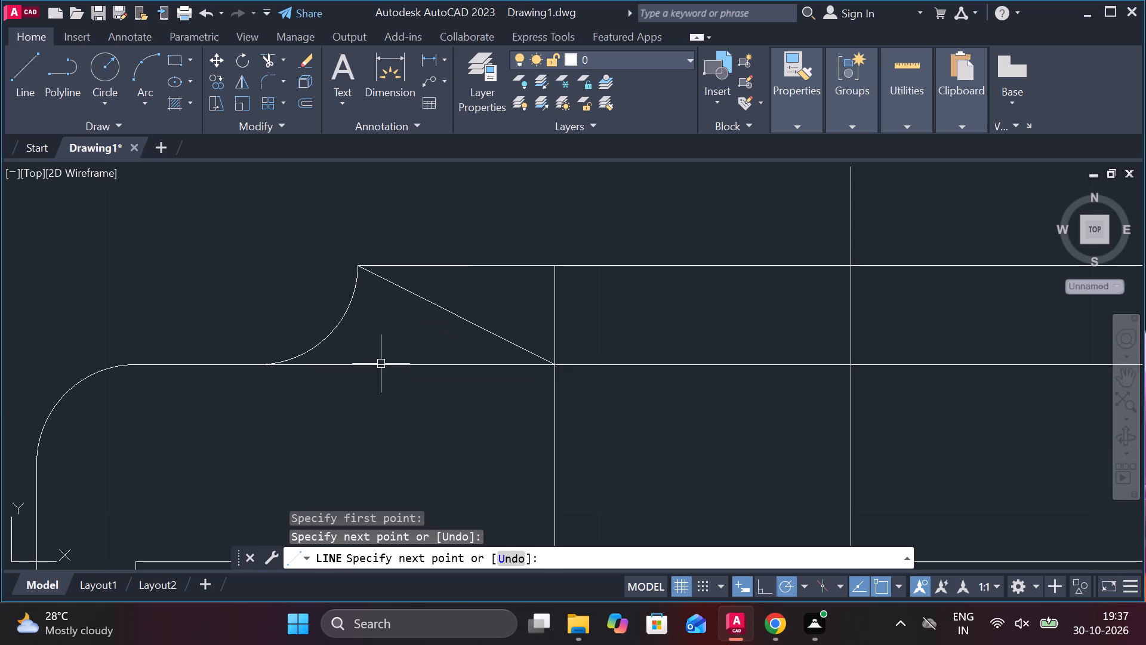
Draw a diagonal line about 4.47 long from the right inner vertical's intersection with the upper horizontal to the top edge's right endpoint.
click(32, 66)
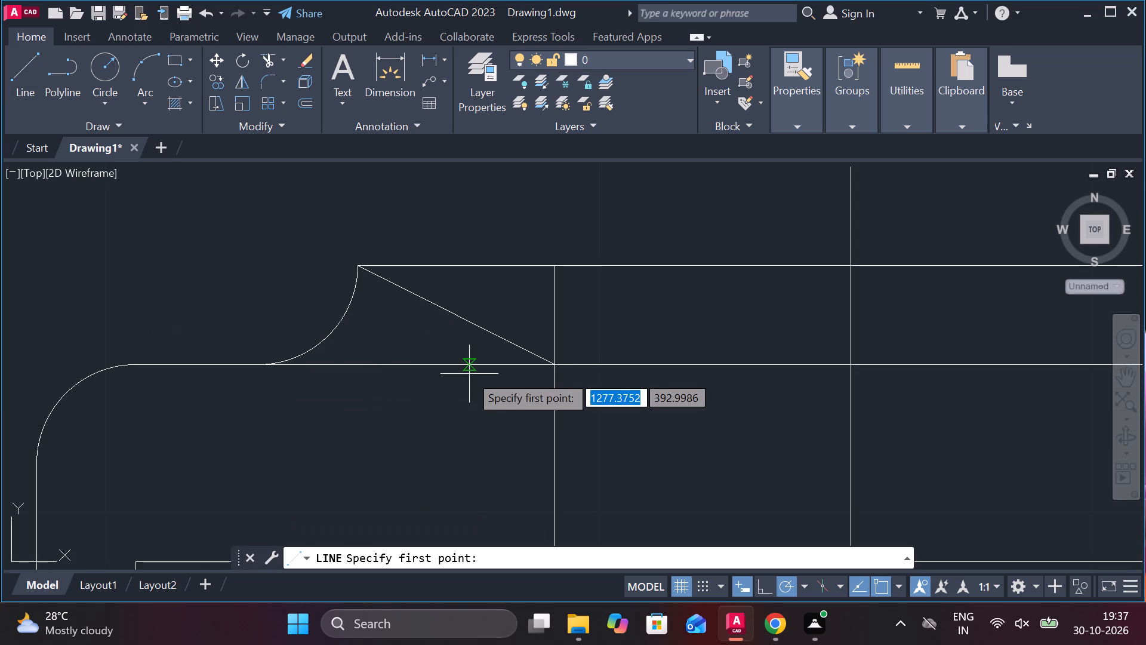
scroll(469, 374, down, 4)
scroll(559, 363, up, 1)
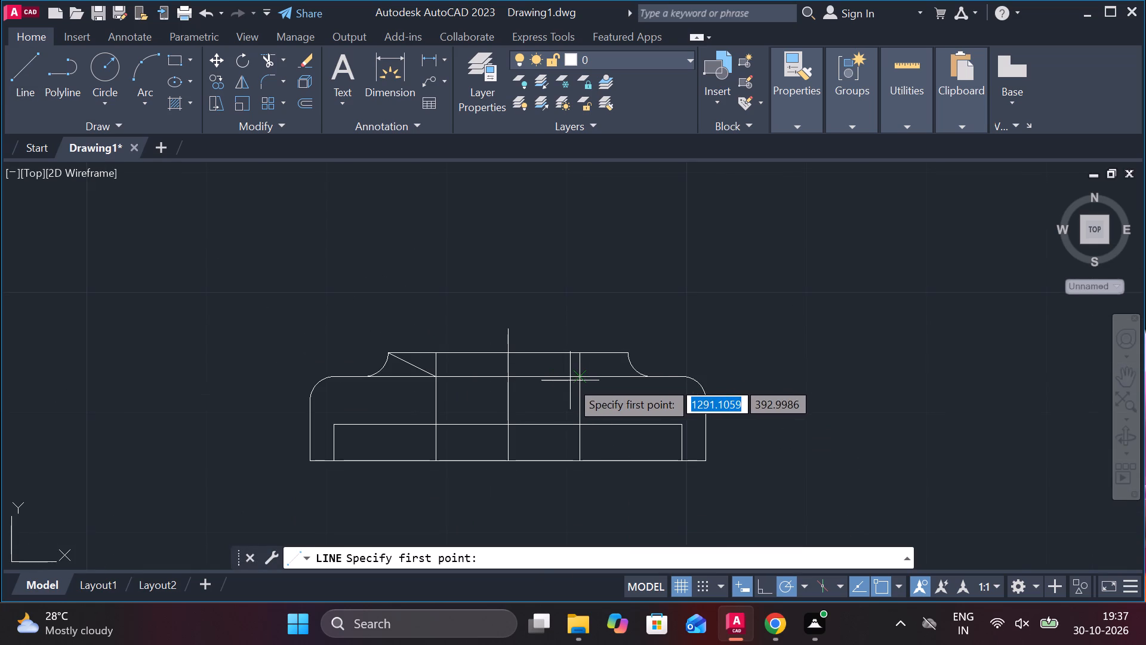
scroll(611, 386, up, 2)
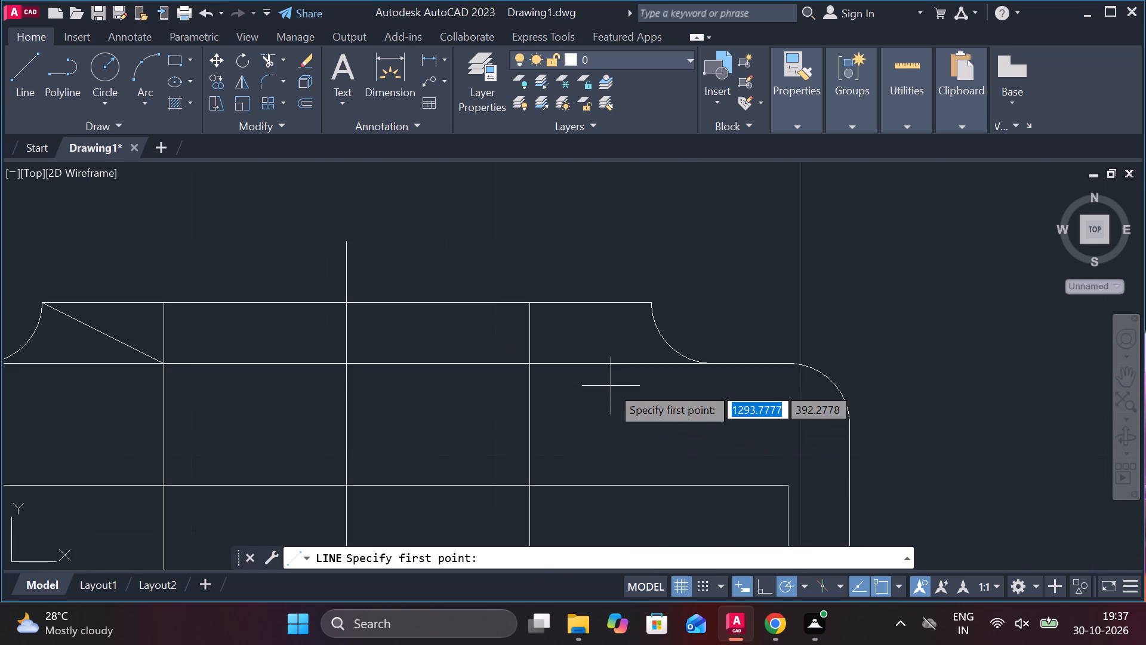
click(524, 364)
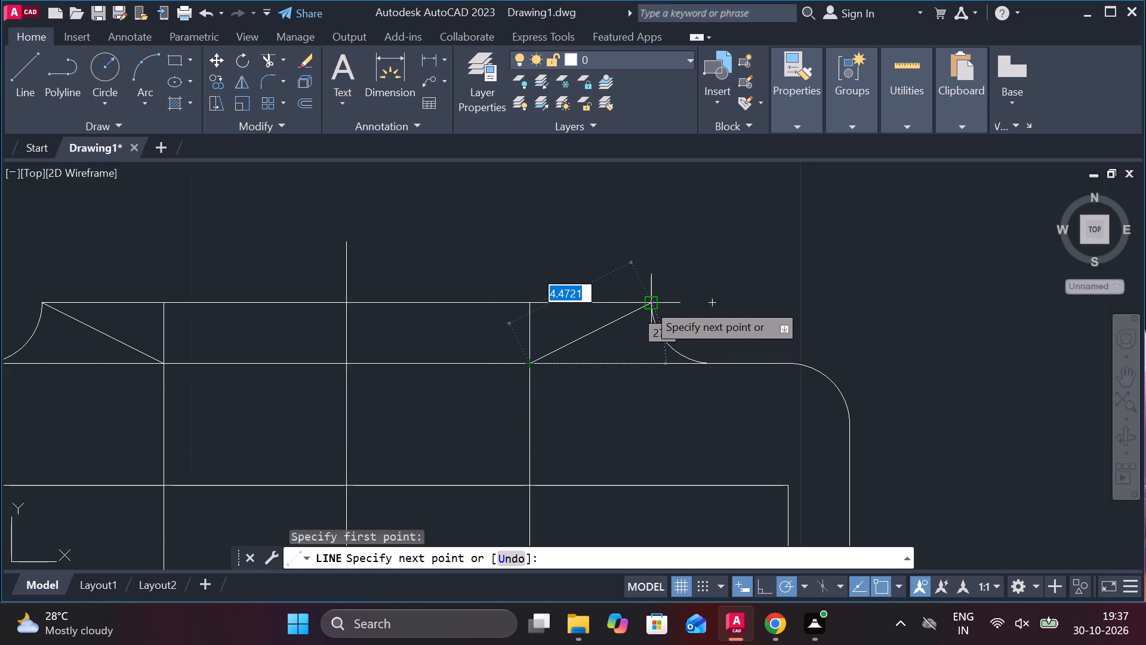
click(647, 303)
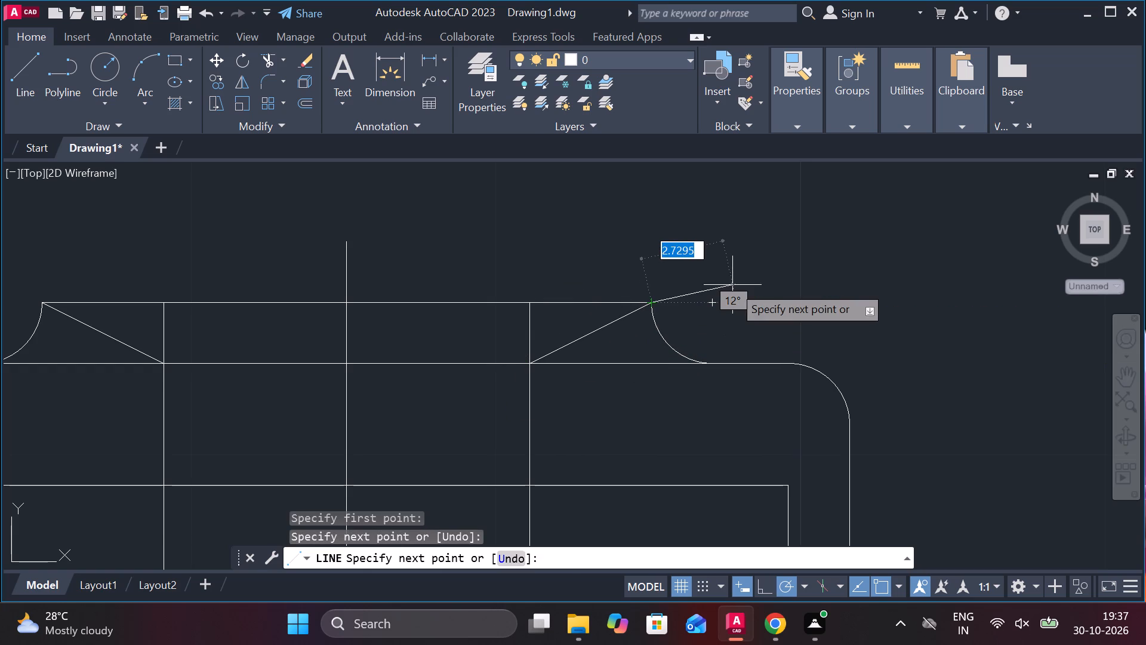
key(Escape)
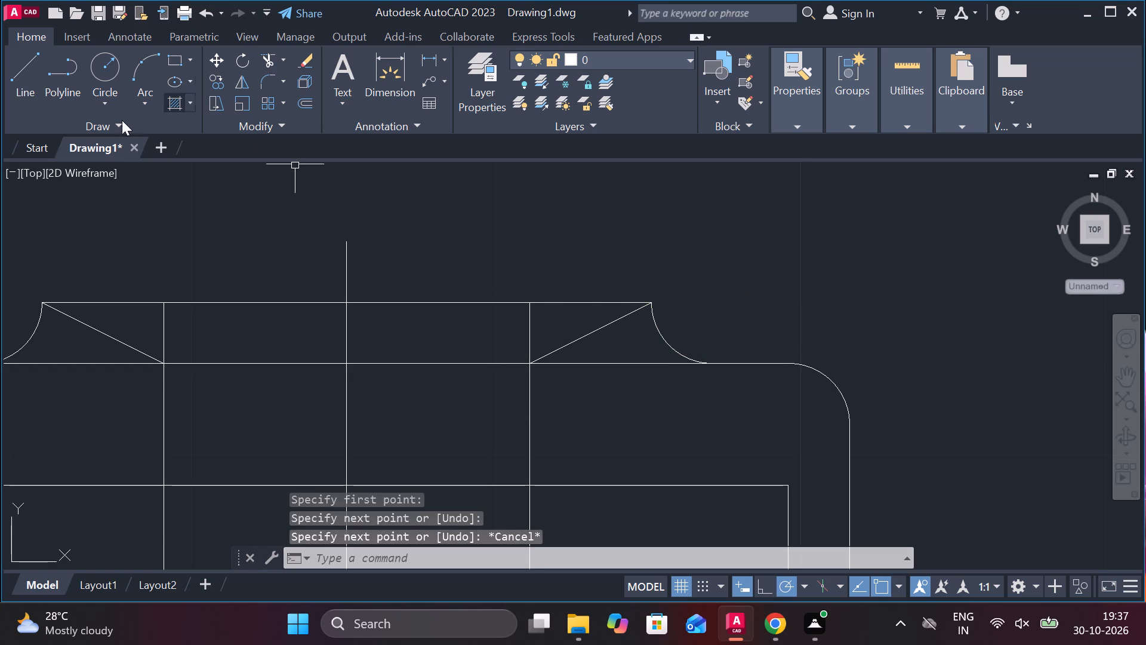
Trim both inner verticals above the upper horizontal line, and that horizontal between the right diagonal's foot and the right concave arc.
click(269, 56)
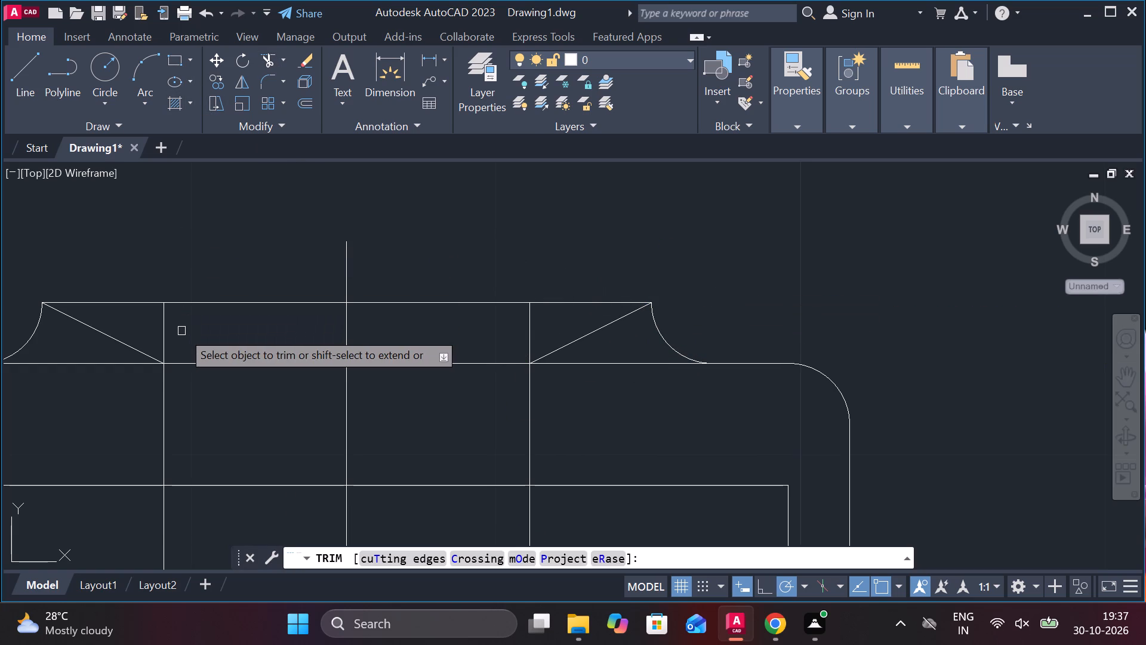
click(162, 334)
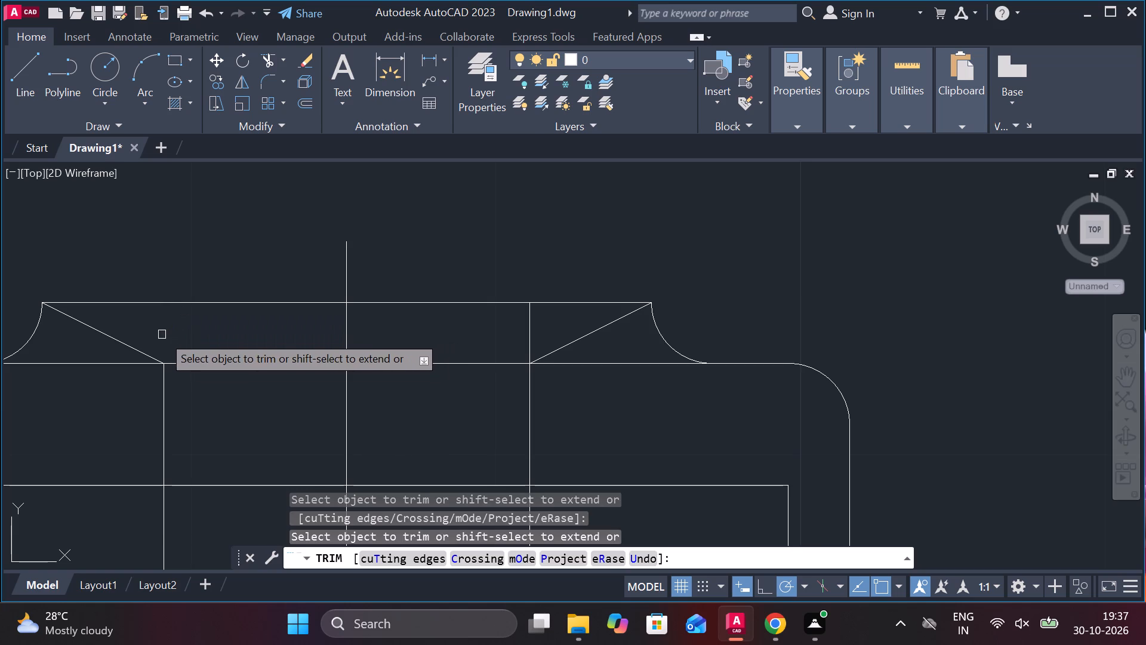
click(520, 329)
click(536, 328)
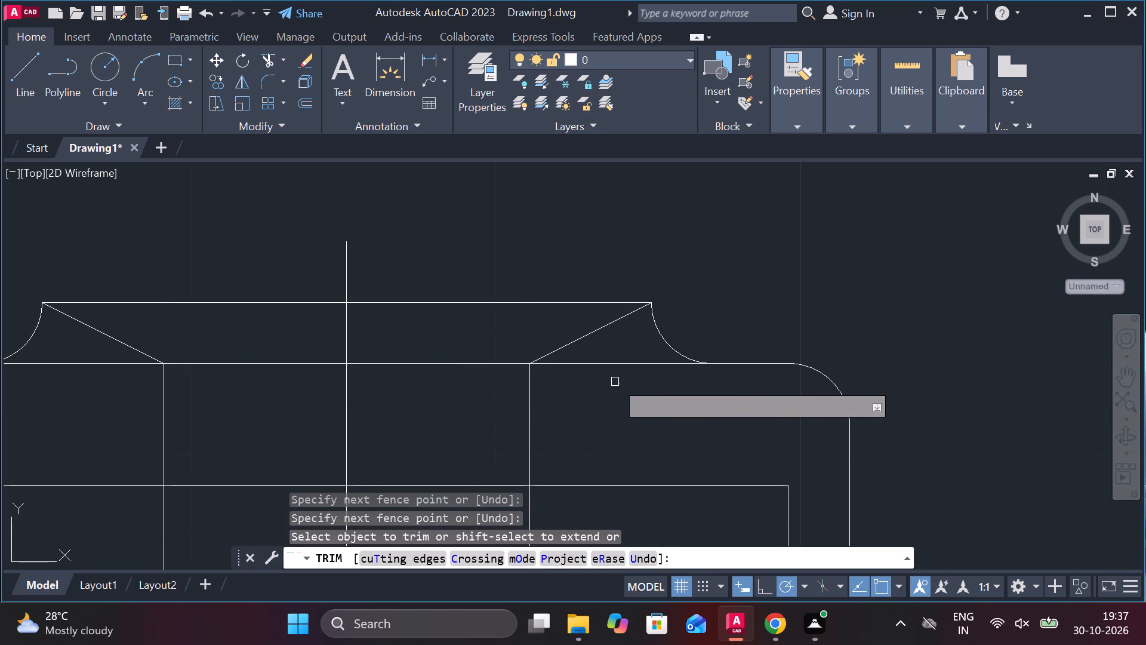
click(617, 365)
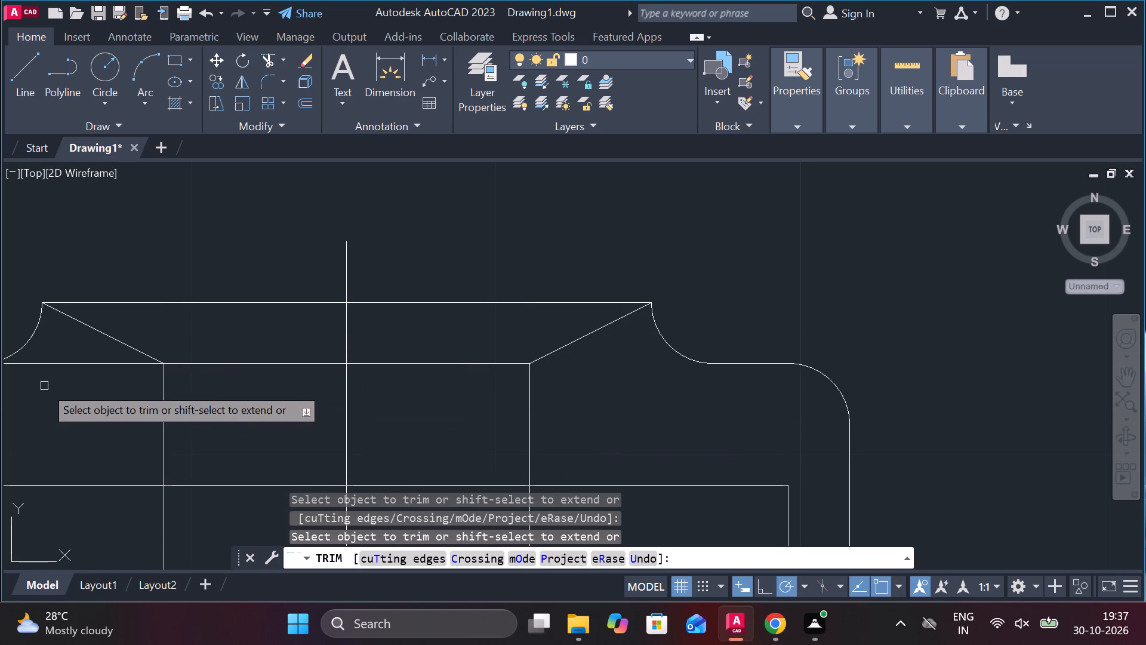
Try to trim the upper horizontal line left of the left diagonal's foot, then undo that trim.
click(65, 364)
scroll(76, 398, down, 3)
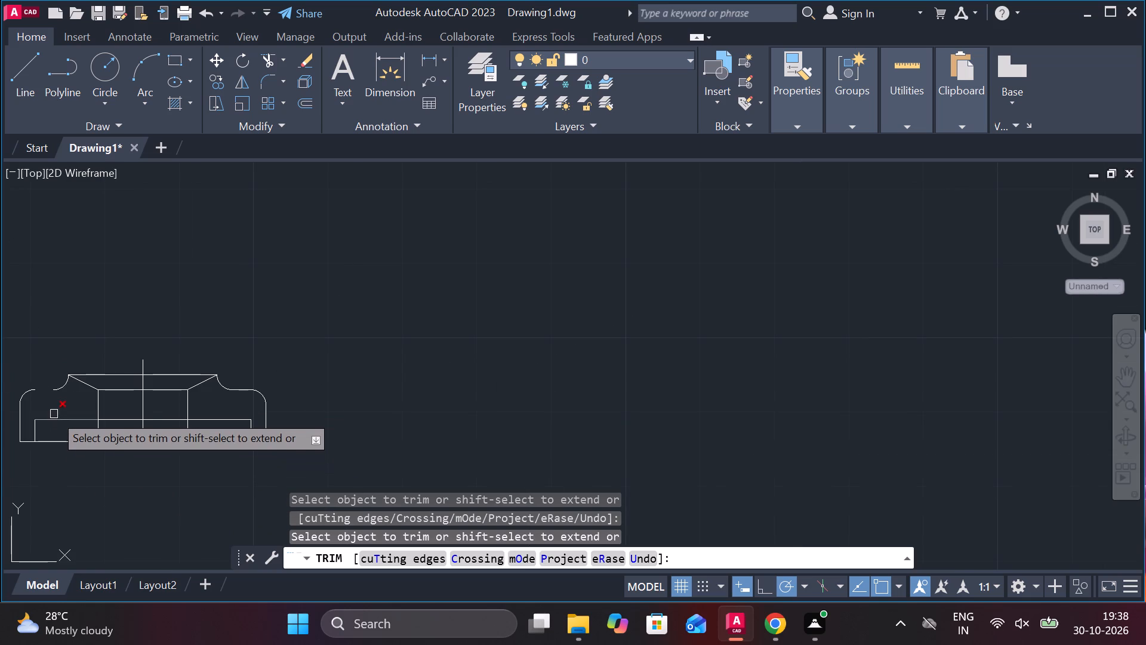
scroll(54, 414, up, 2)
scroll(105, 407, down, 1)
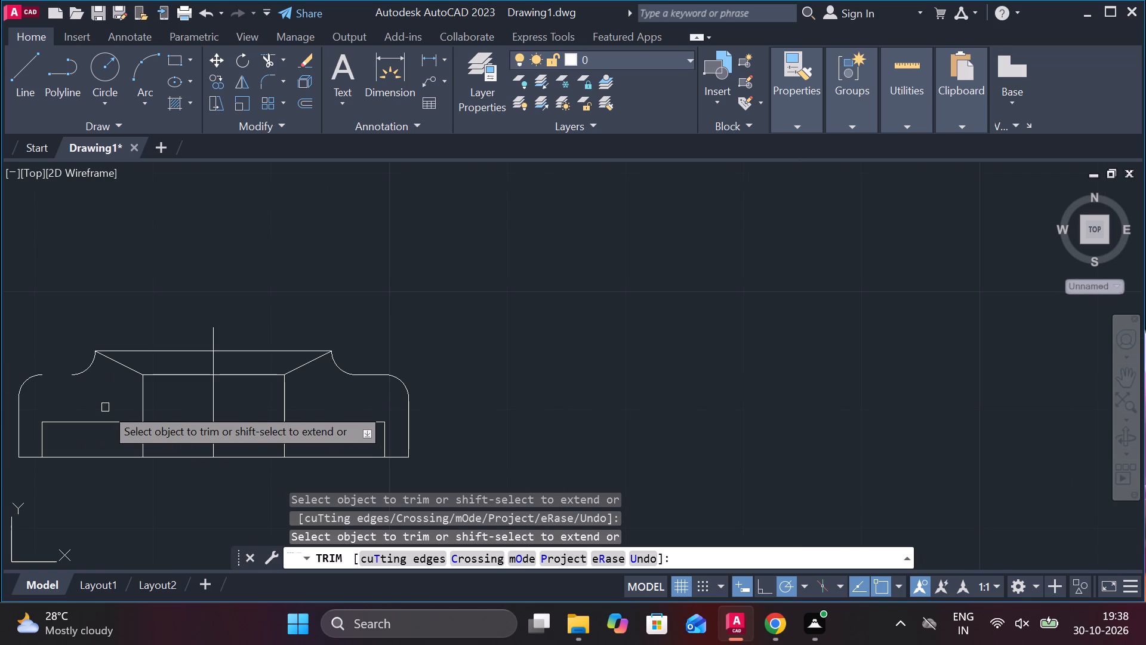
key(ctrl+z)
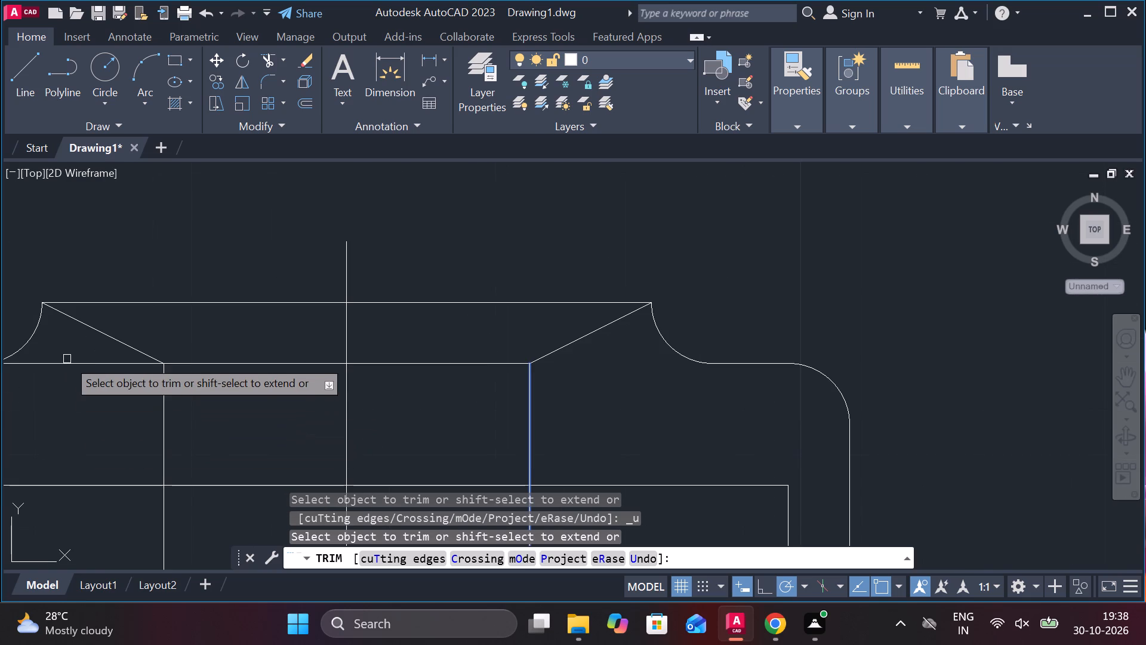
Trim the upper horizontal line between the left concave arc and the left diagonal's foot.
scroll(75, 362, down, 2)
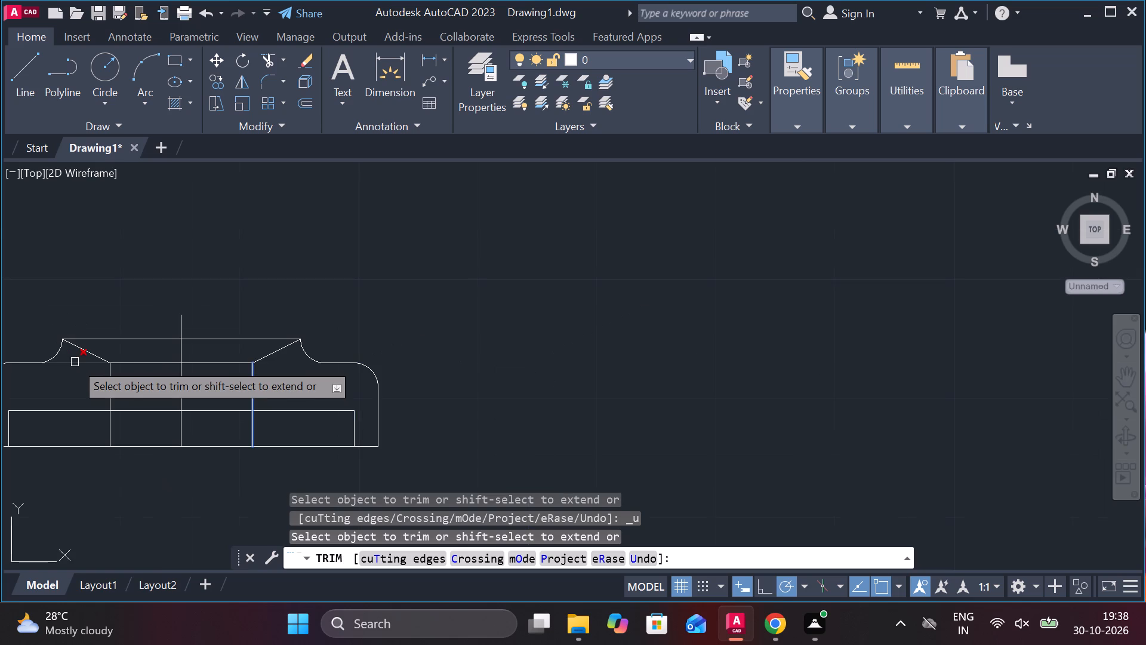
click(75, 362)
Trim the left and right inner verticals below the lower horizontal line, keeping the centreline.
scroll(80, 393, down, 2)
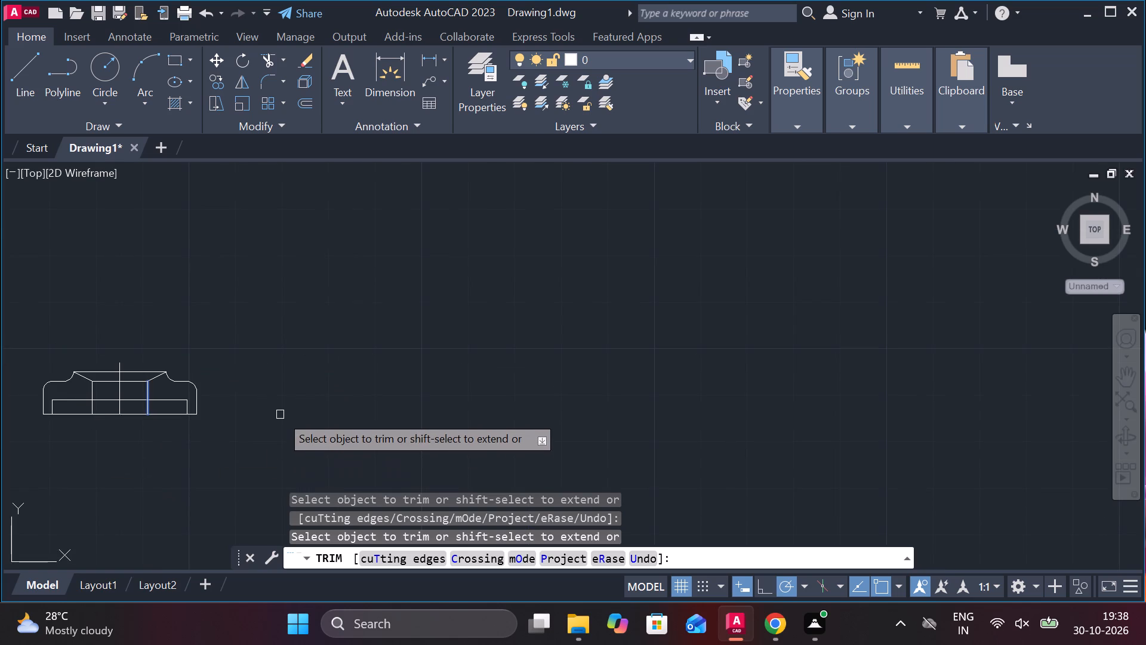
scroll(280, 414, down, 1)
scroll(187, 434, up, 3)
scroll(187, 434, down, 2)
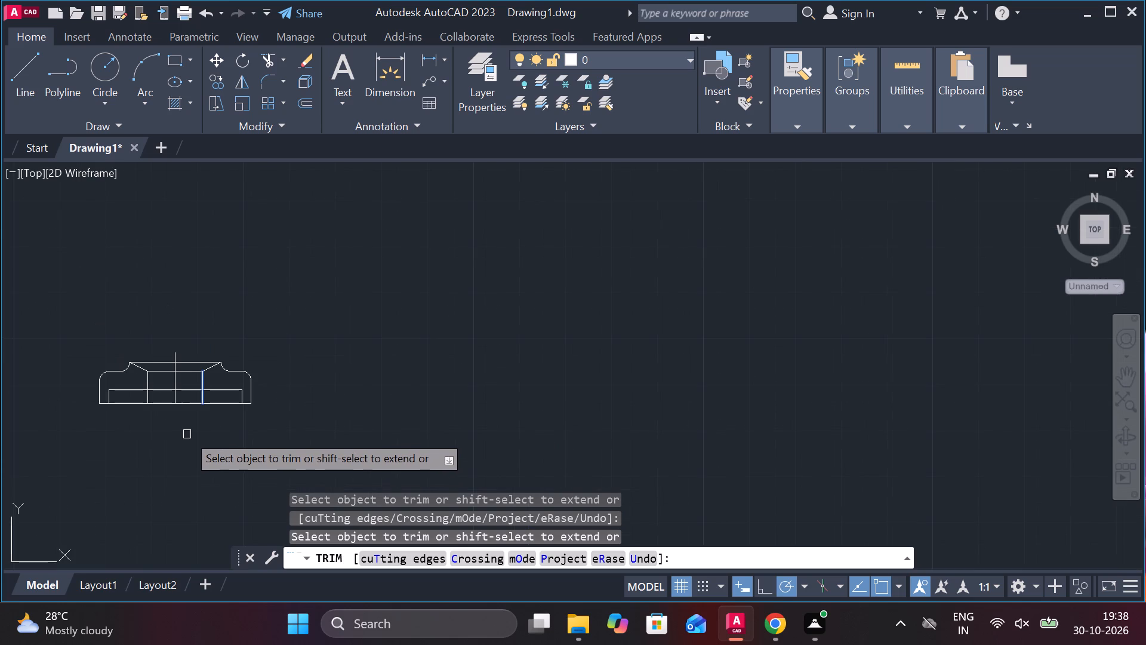
scroll(75, 380, up, 2)
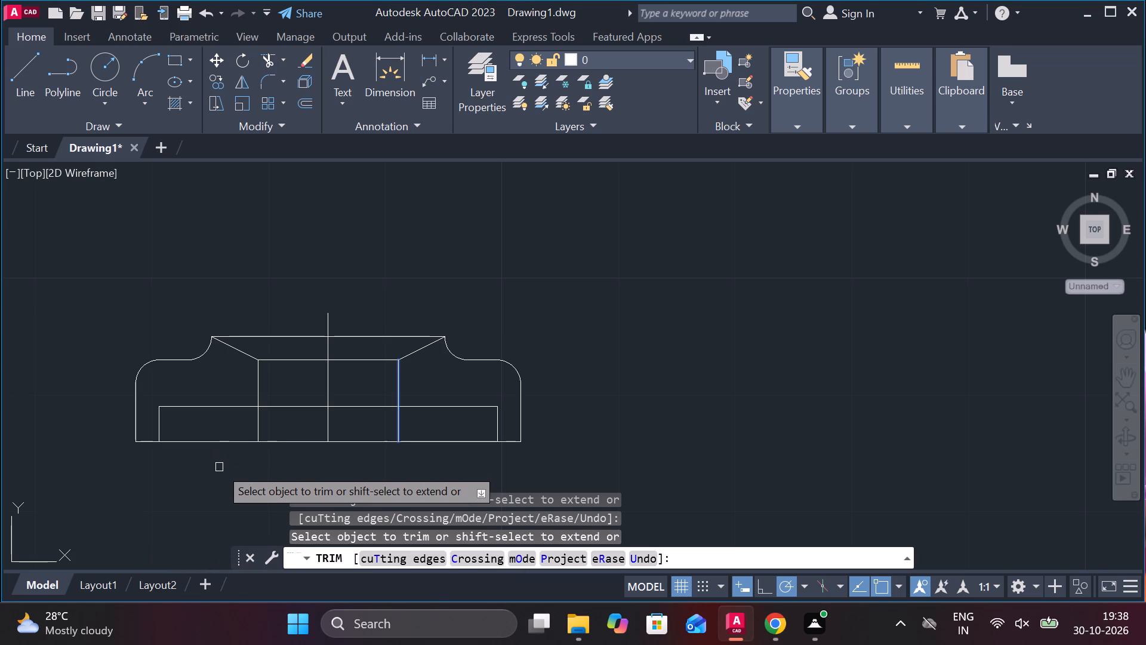
click(257, 428)
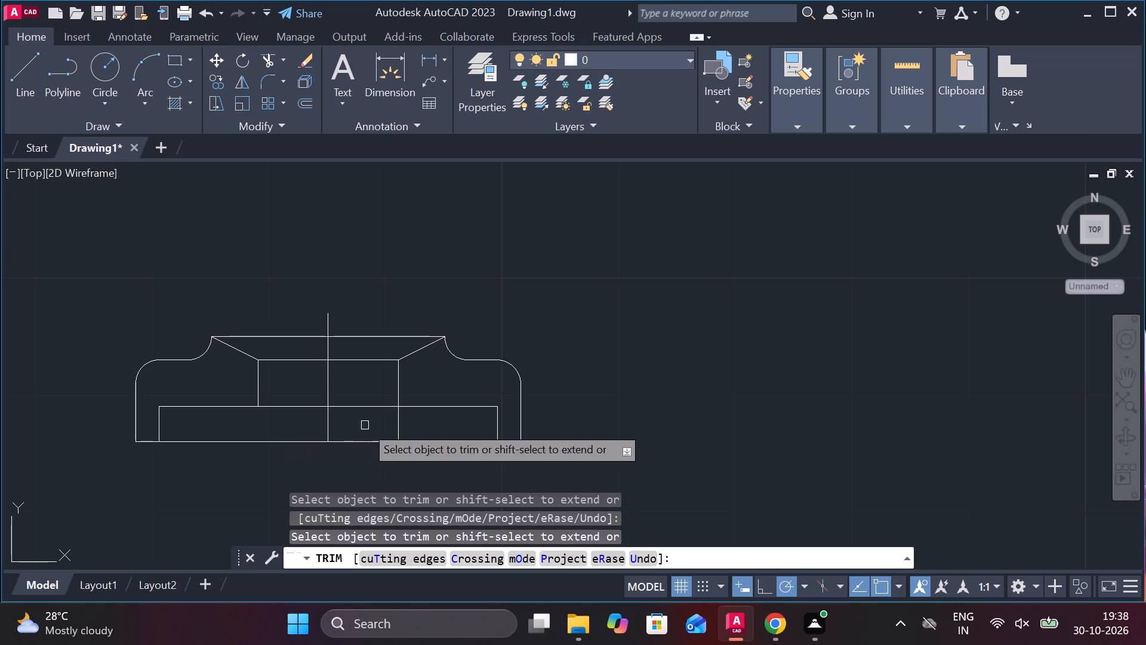
click(398, 425)
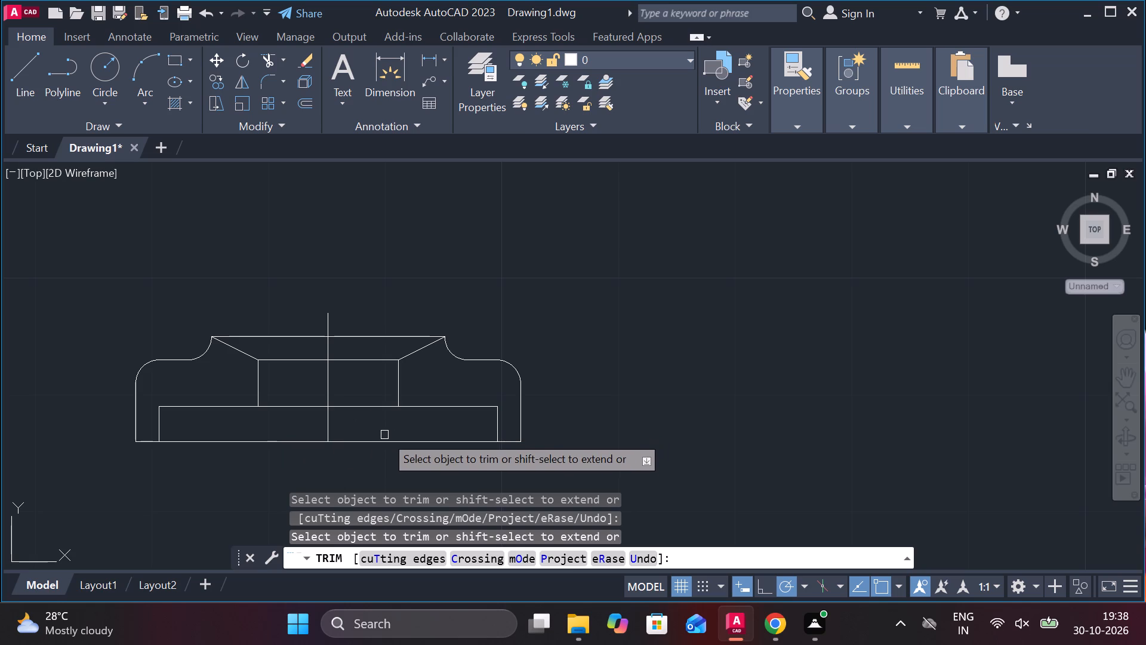
Stretch the vertical centreline's lower end a short distance below the profile's base line.
key(Escape)
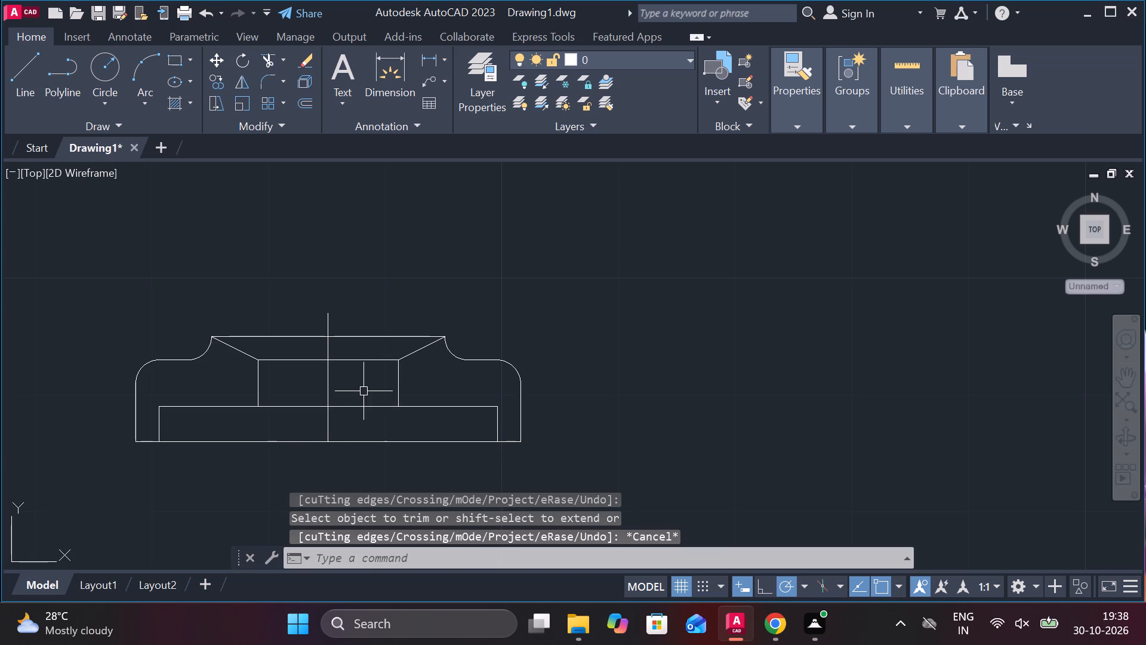
click(331, 388)
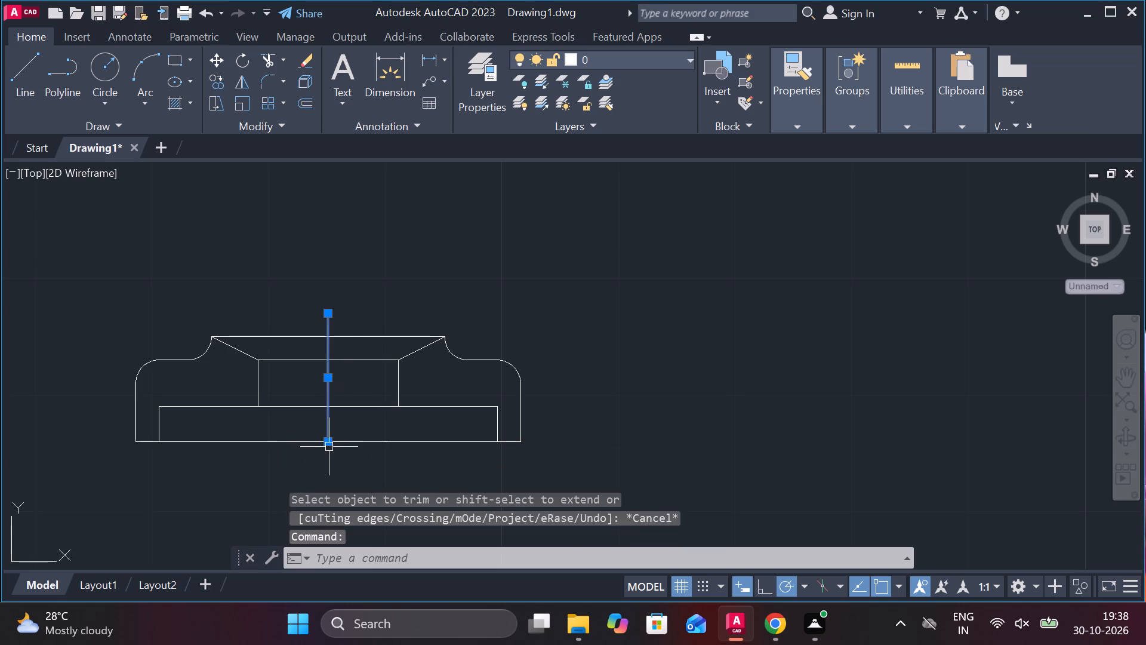
click(329, 443)
click(328, 465)
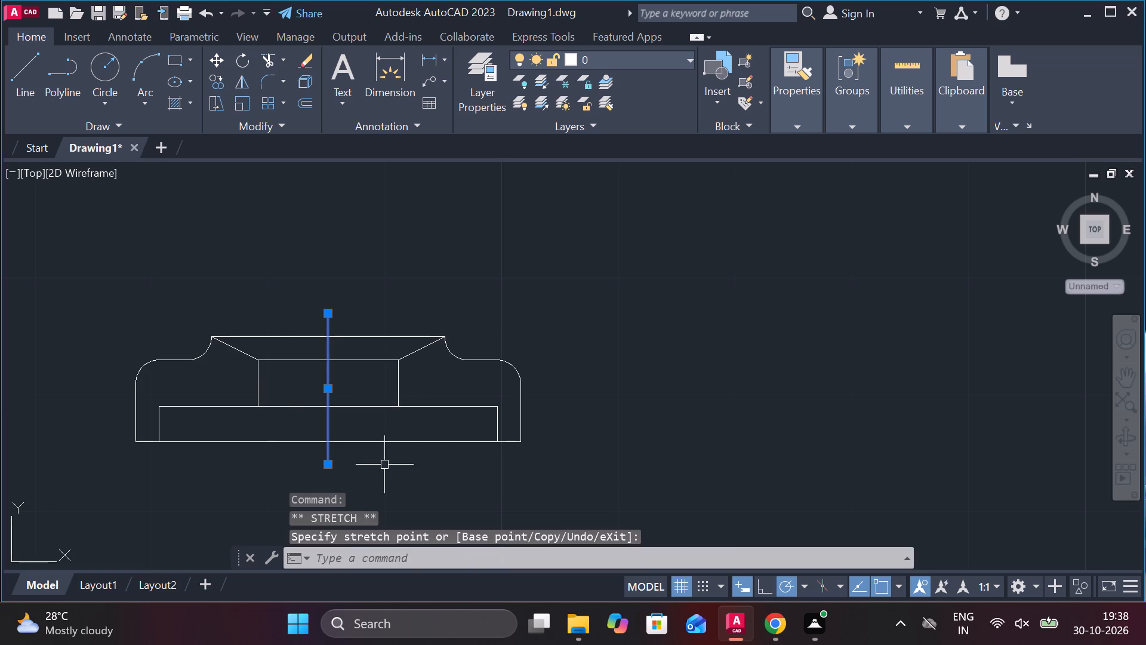
key(Escape)
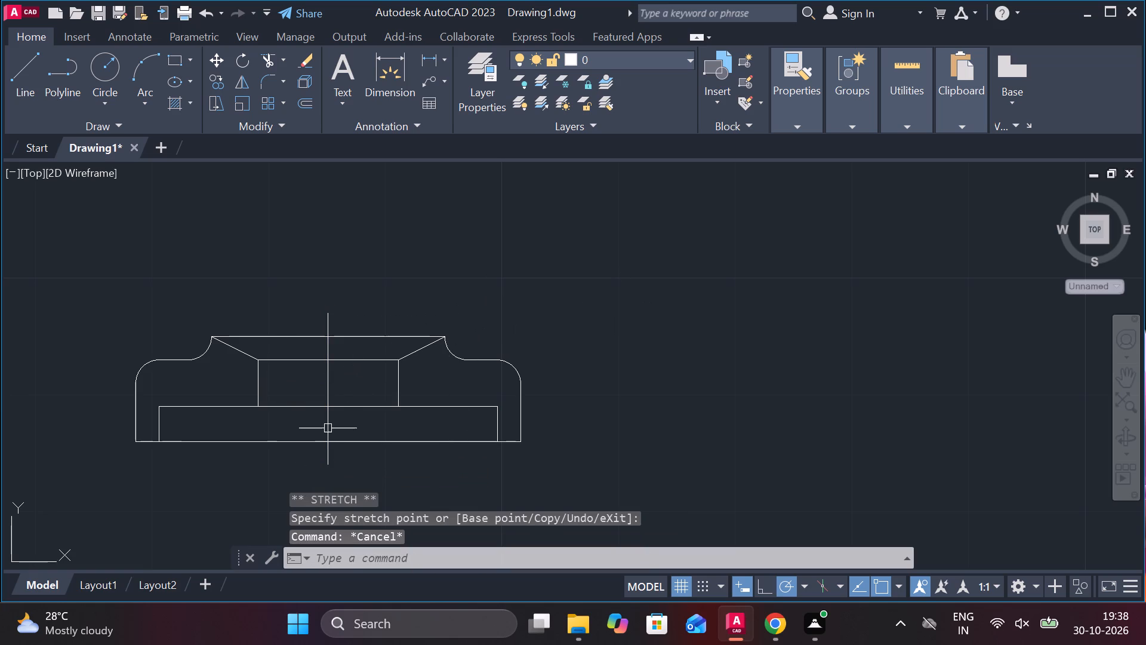
Erase the older copy of the small profile lying below the undimensioned flange drawing's half-circle plan view.
scroll(490, 290, down, 5)
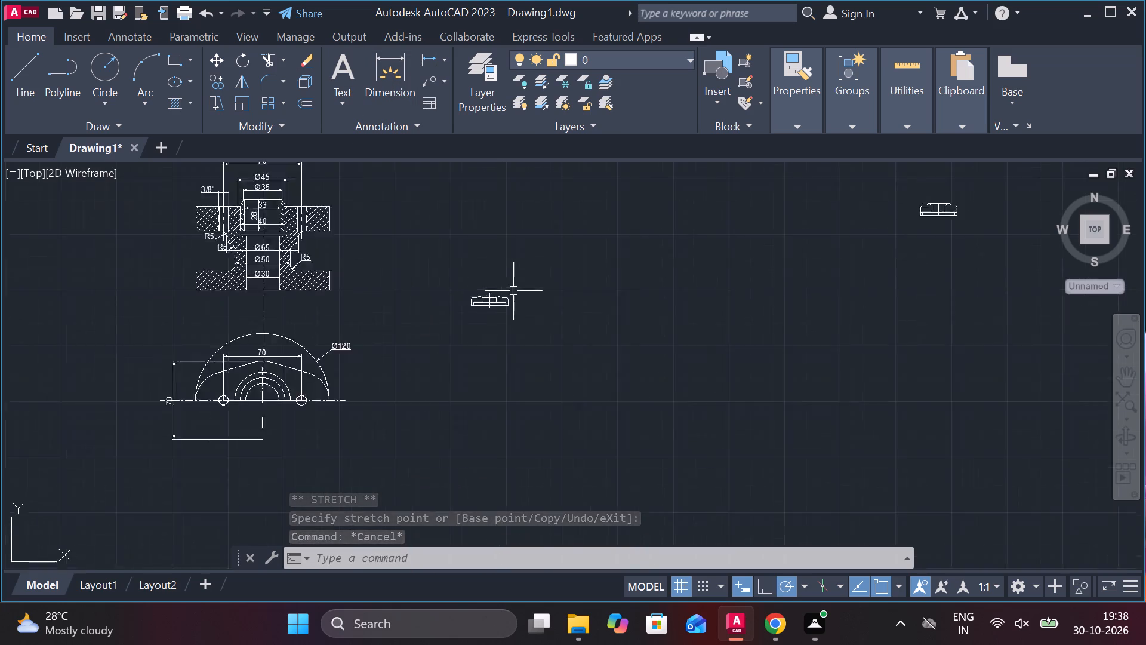
scroll(513, 291, down, 2)
click(666, 247)
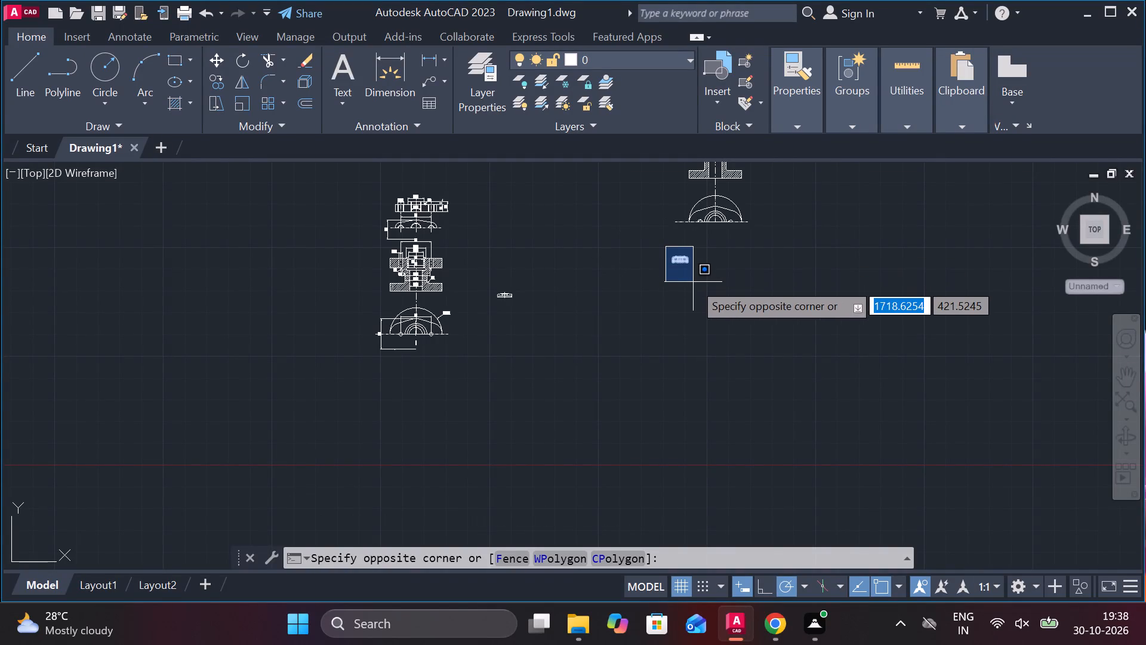
click(693, 282)
key(Delete)
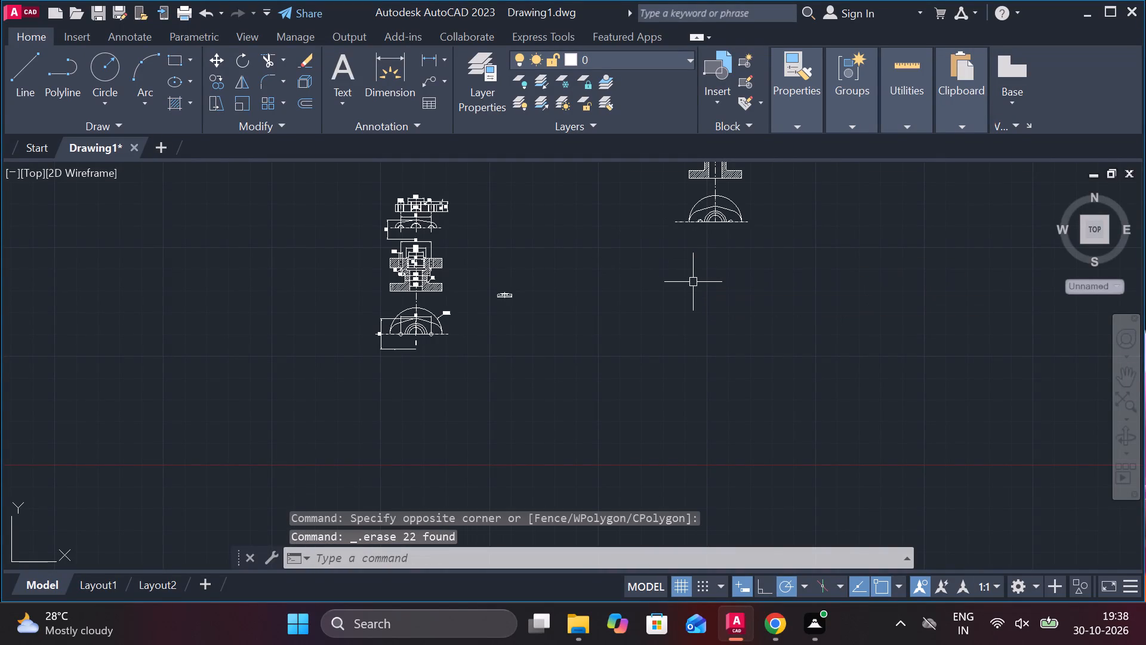
Move the whole finished profile, including its centreline, to just below the undimensioned flange drawing's half-circle plan view.
scroll(494, 287, up, 3)
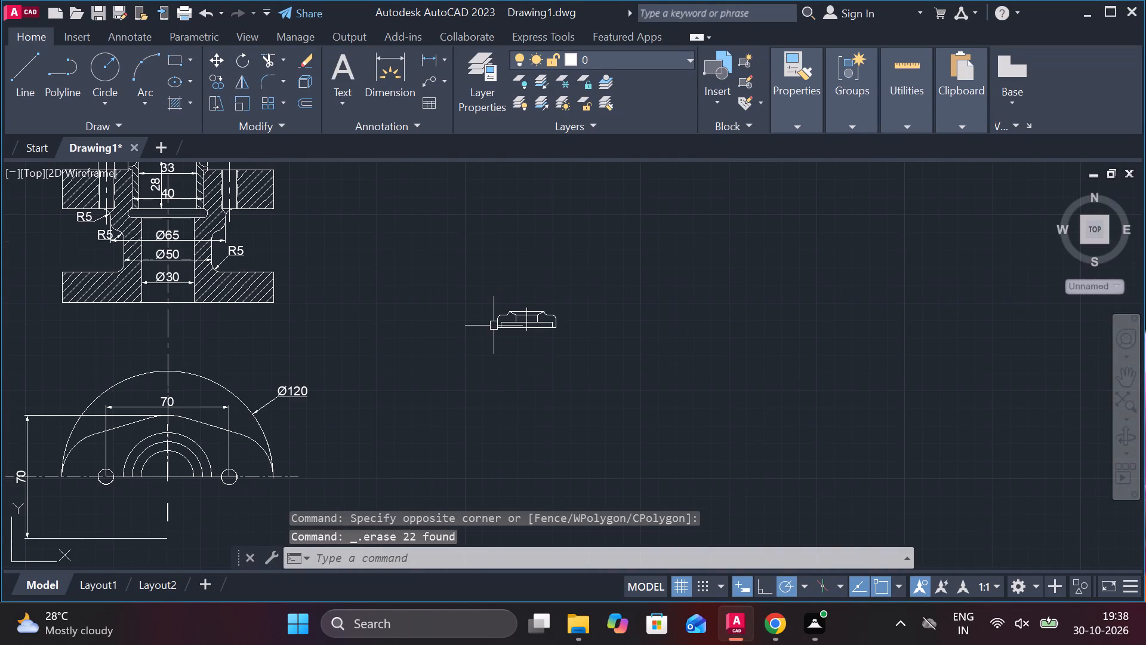
scroll(528, 321, up, 3)
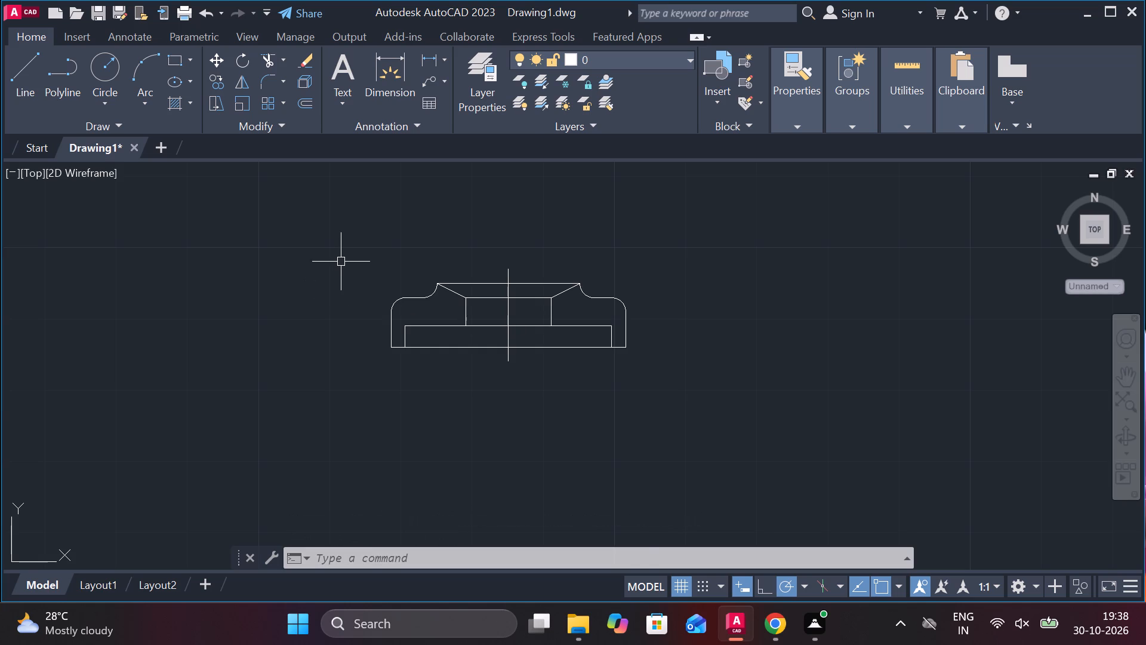
click(343, 247)
click(679, 370)
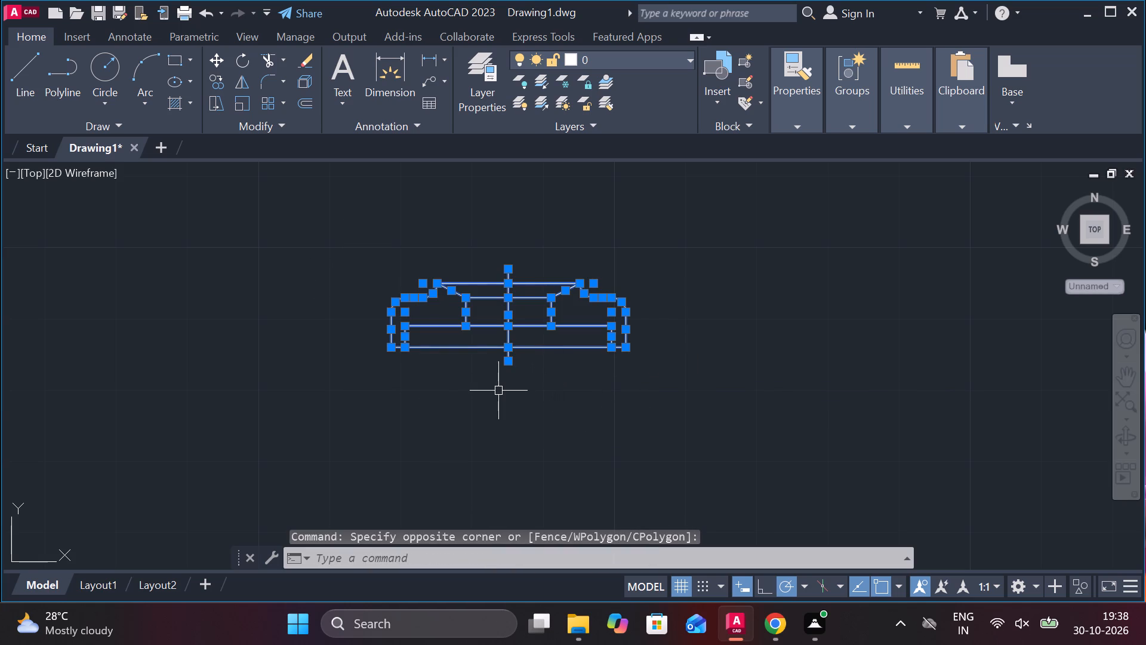
scroll(498, 393, down, 1)
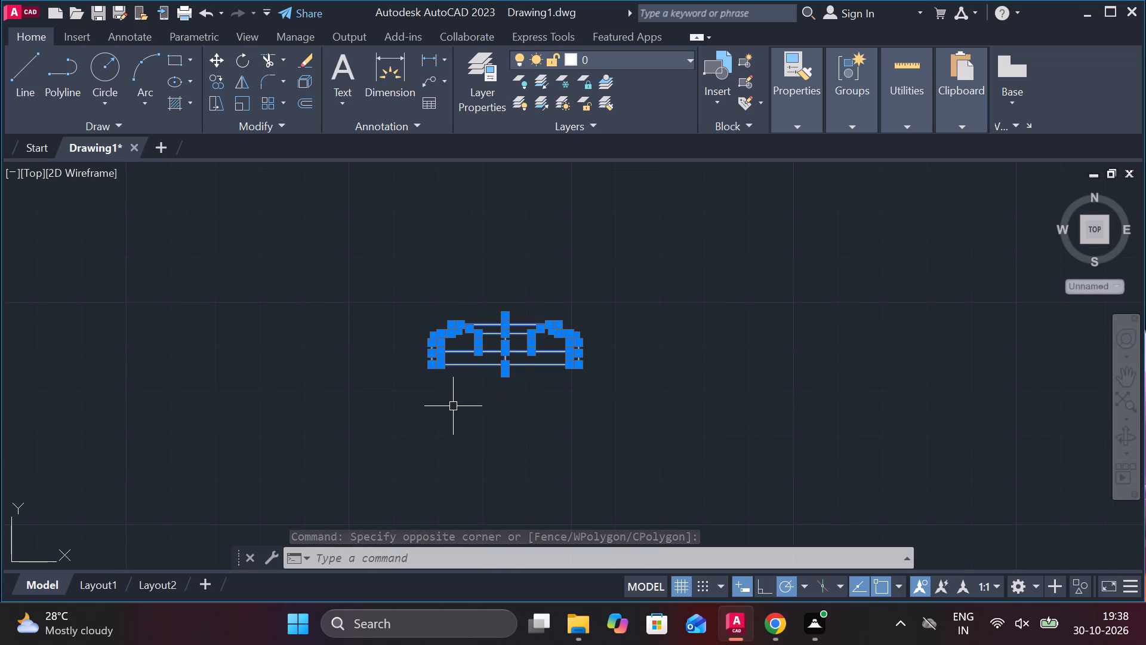
key(m)
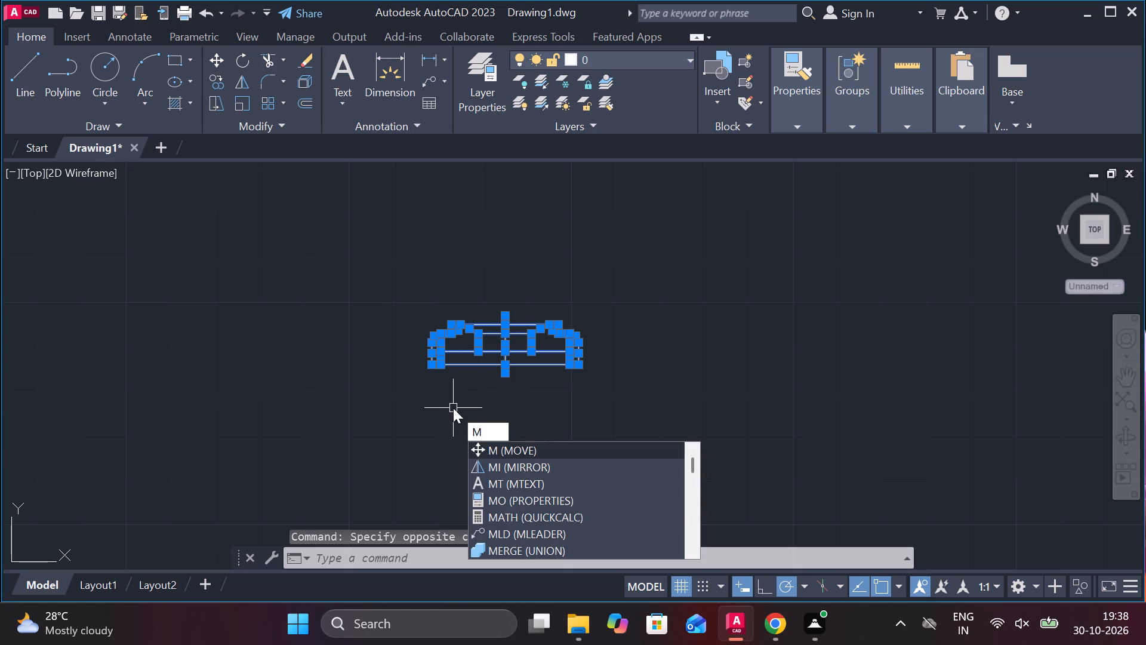
key(Return)
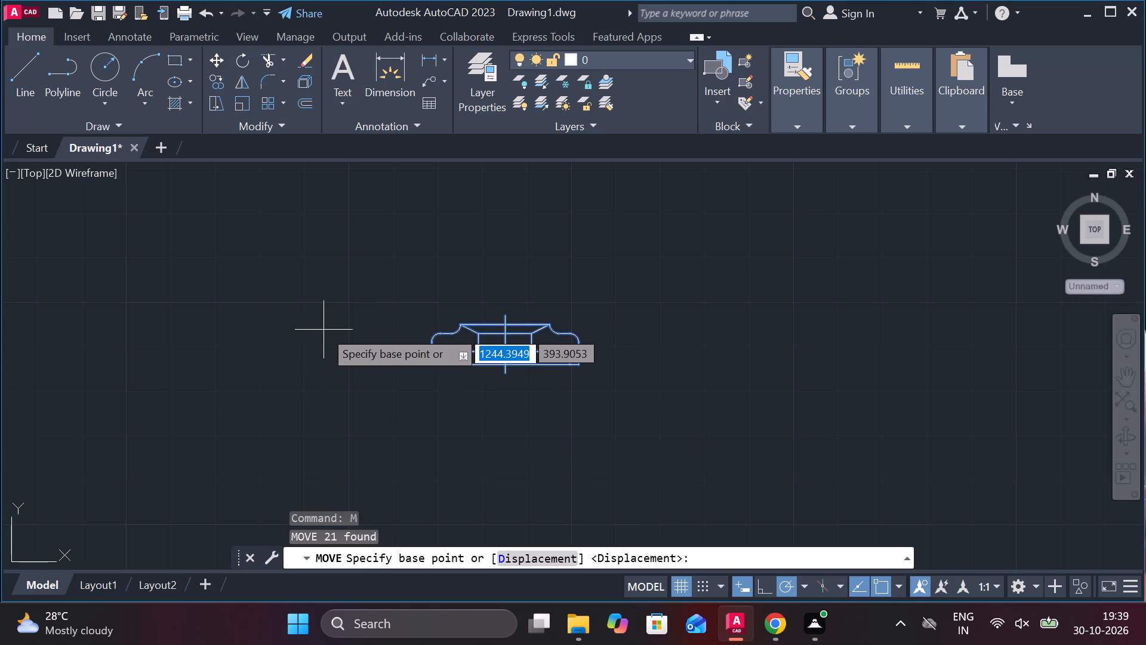
scroll(521, 369, down, 3)
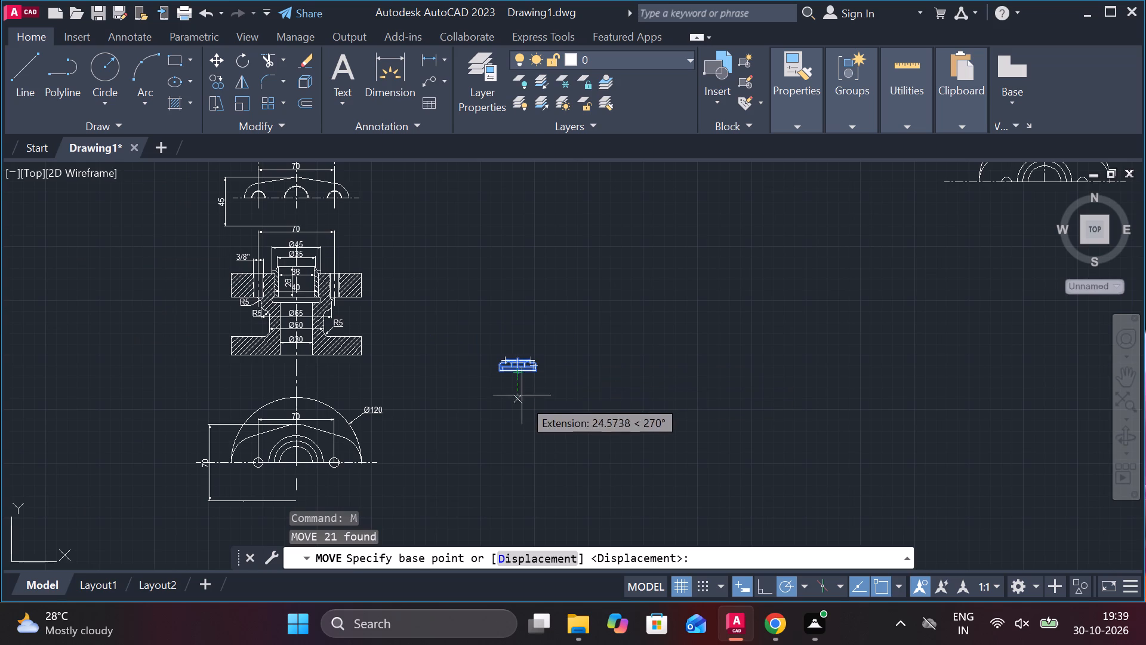
scroll(519, 377, up, 3)
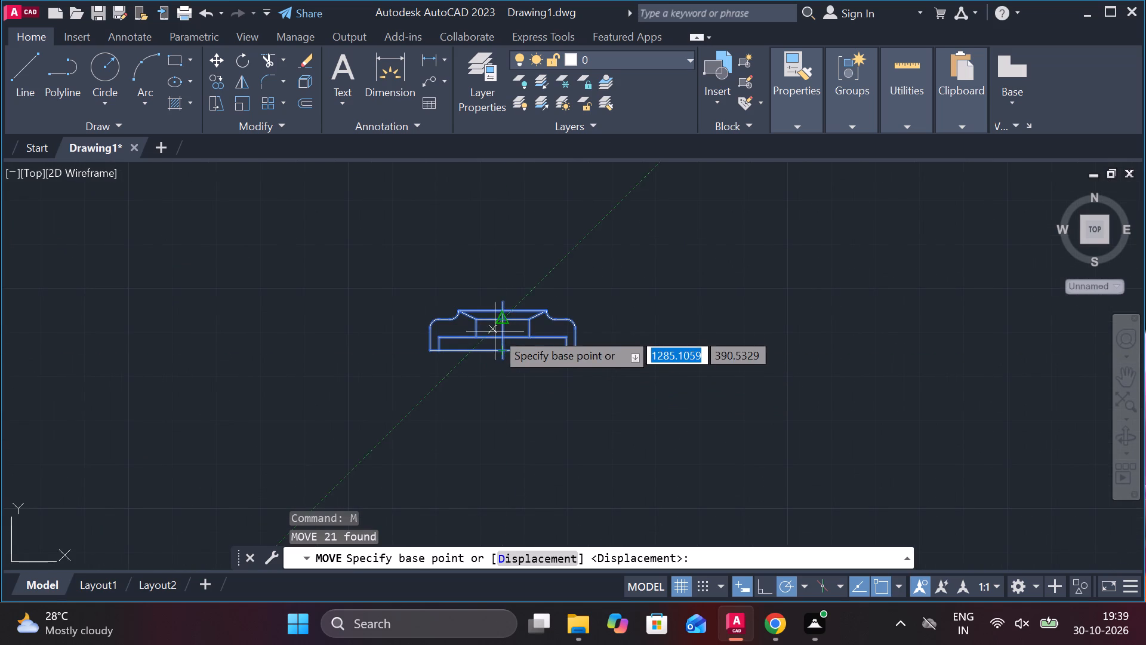
click(504, 339)
scroll(700, 330, down, 3)
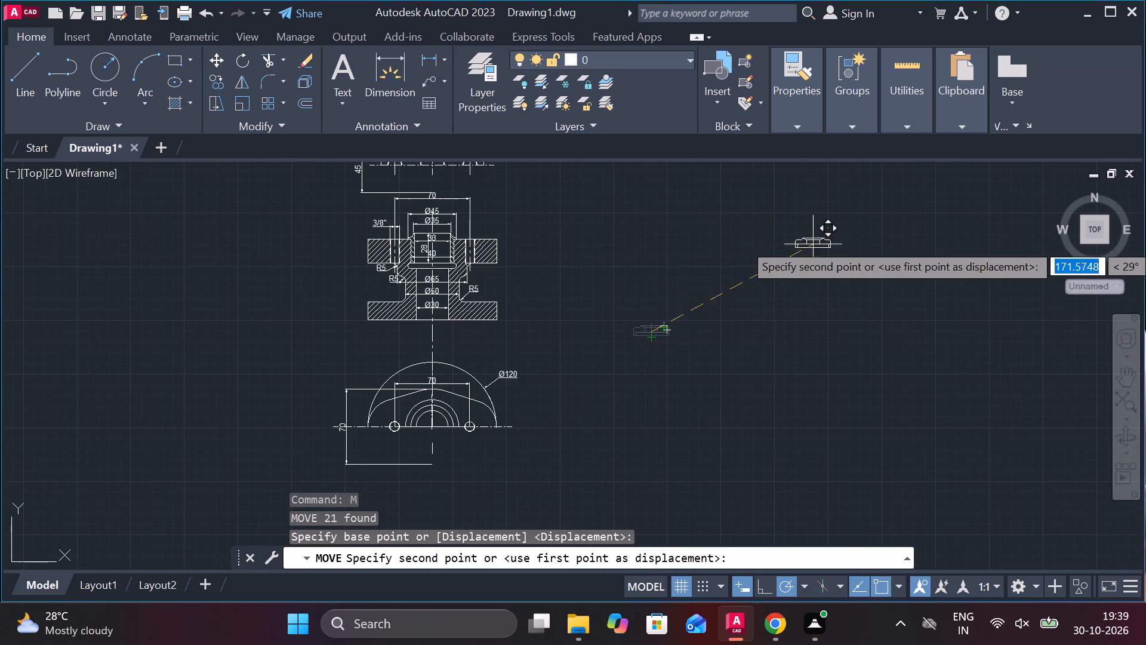
scroll(833, 303, down, 2)
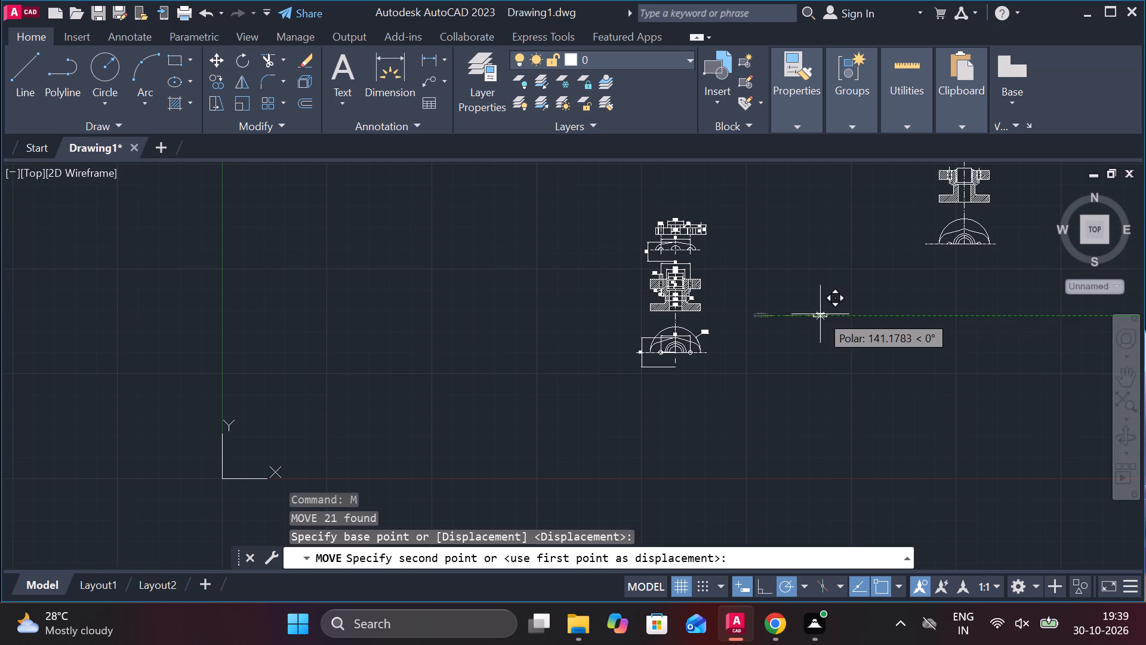
click(935, 273)
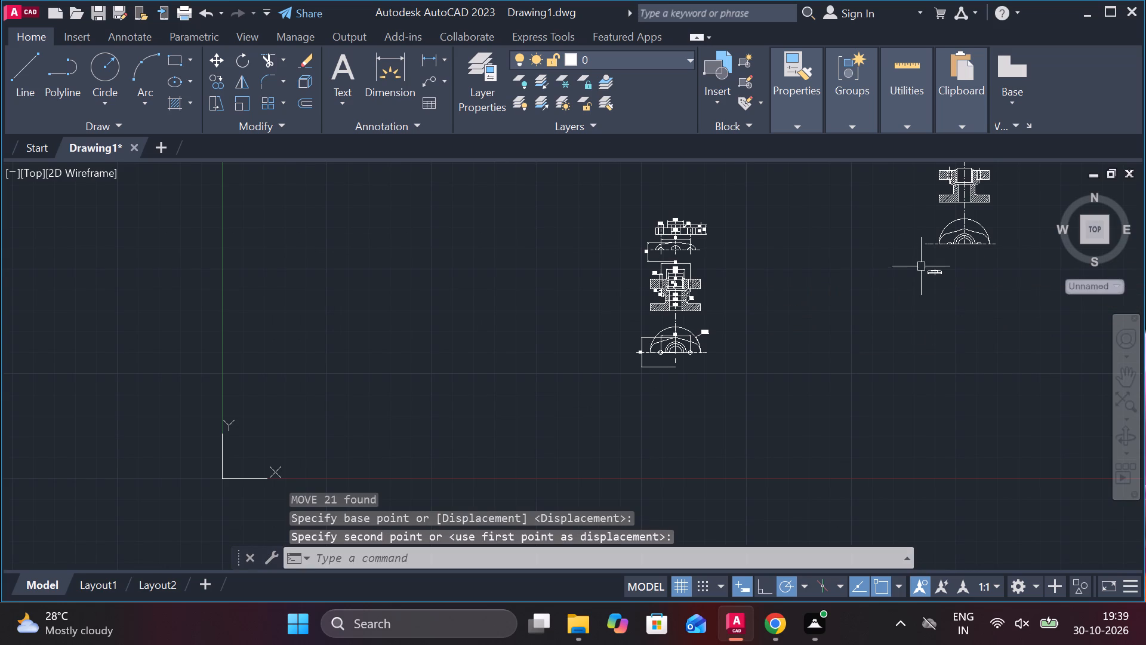
Copy the moved profile to an empty spot beside the dimensioned Ø120 half-circle plan view.
scroll(958, 254, up, 3)
click(916, 300)
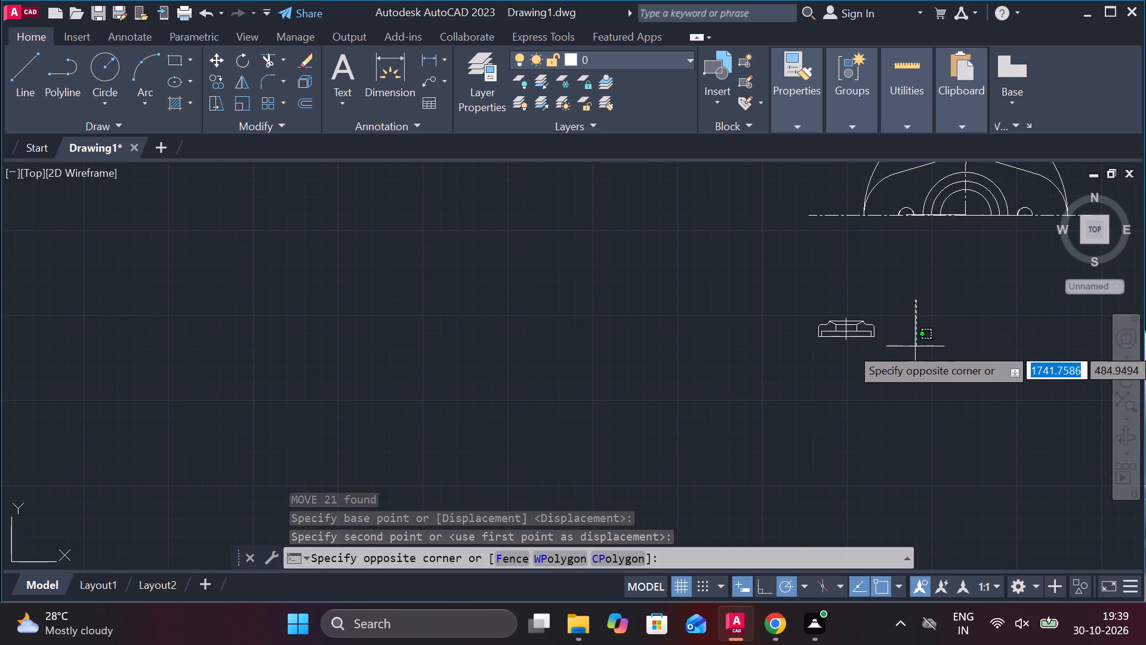
click(797, 366)
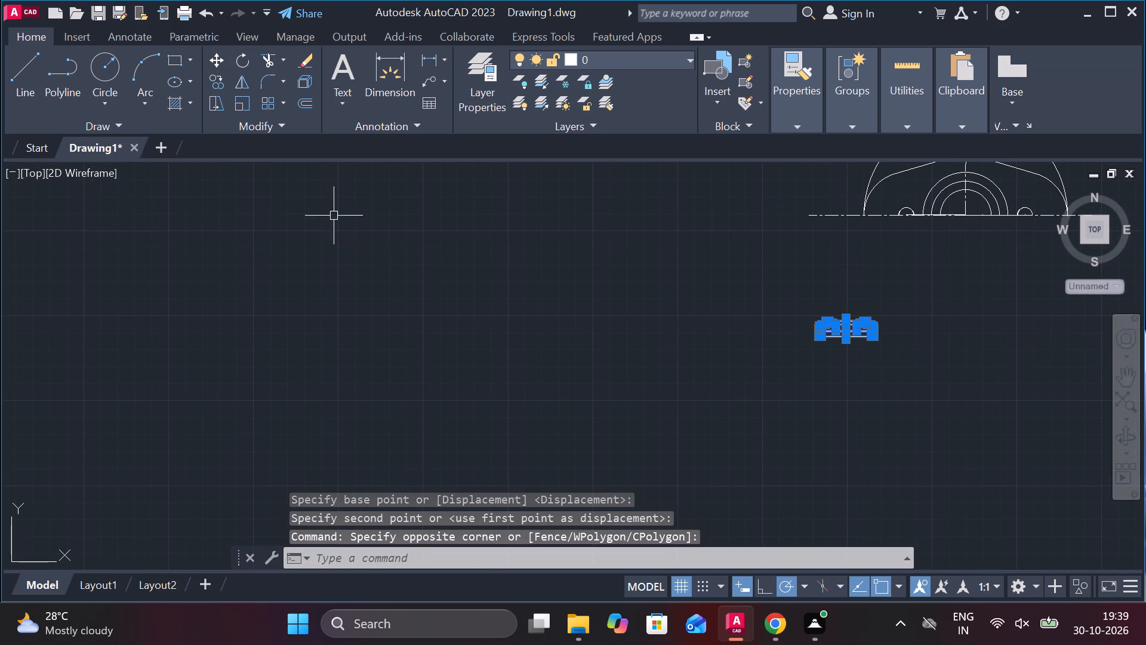
click(214, 88)
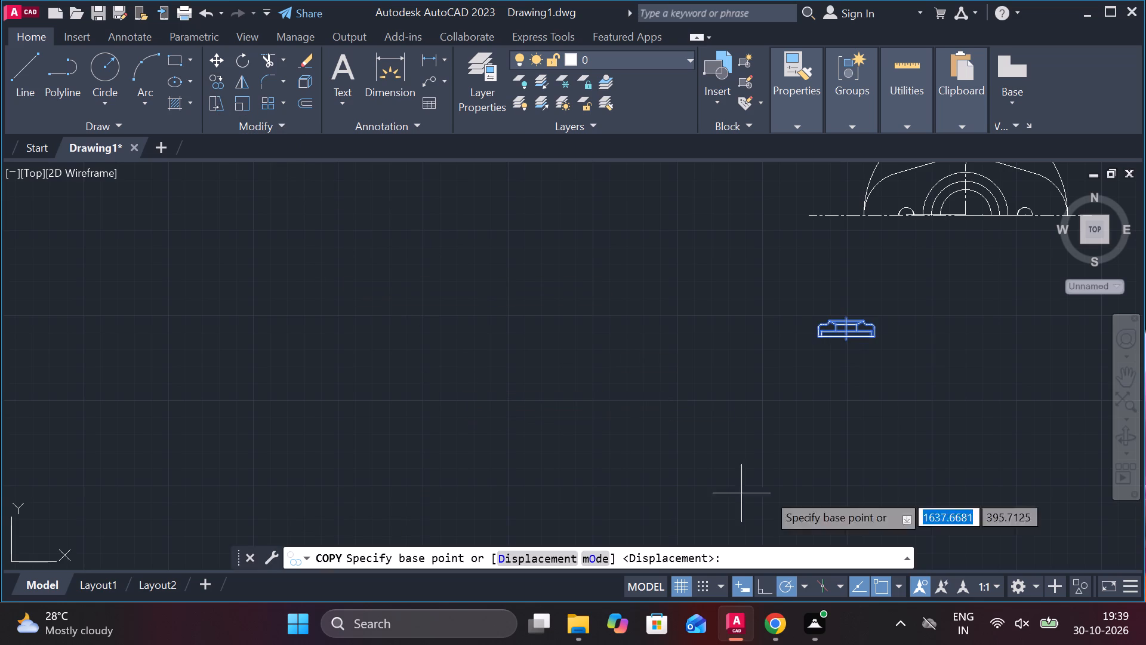
click(845, 329)
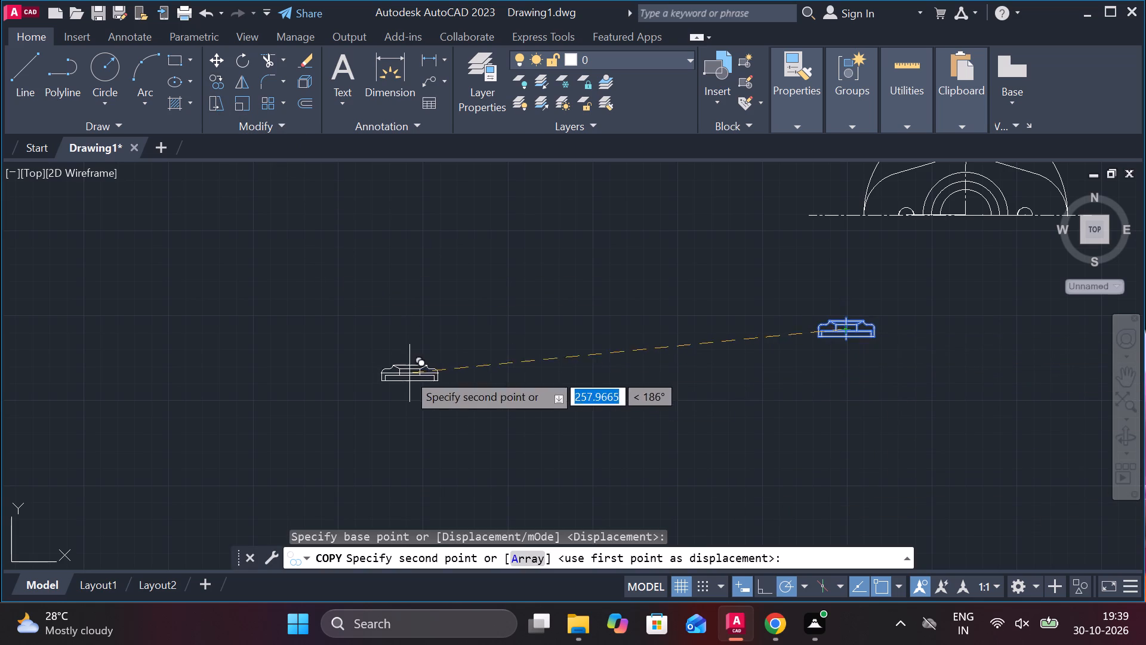
scroll(238, 355, down, 2)
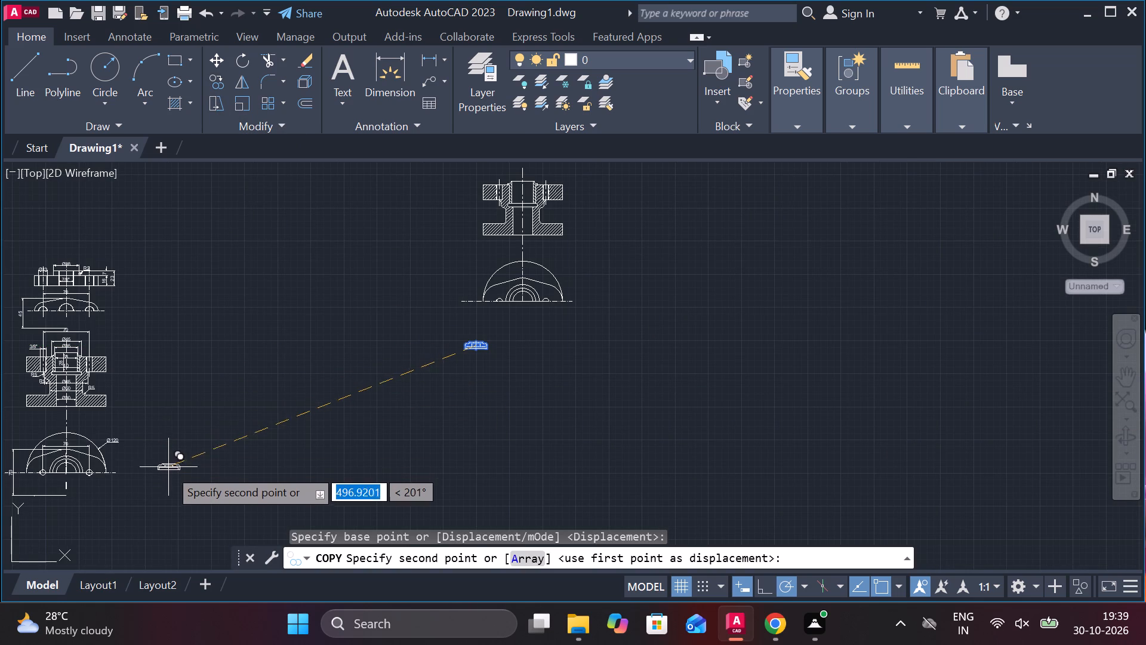
click(167, 469)
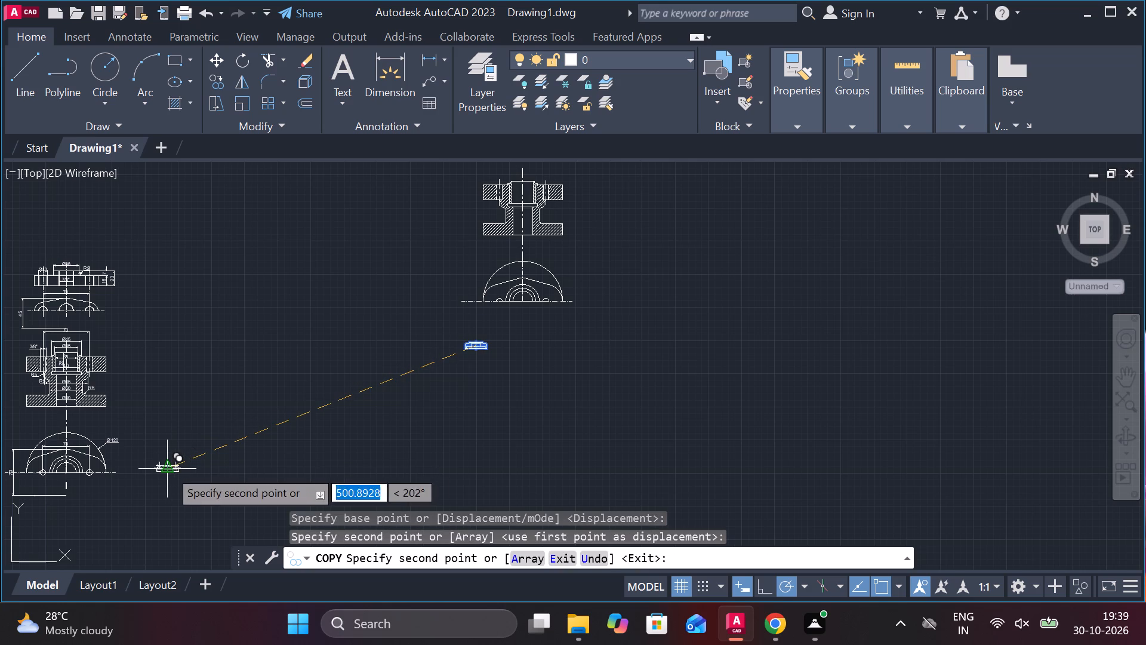
key(Escape)
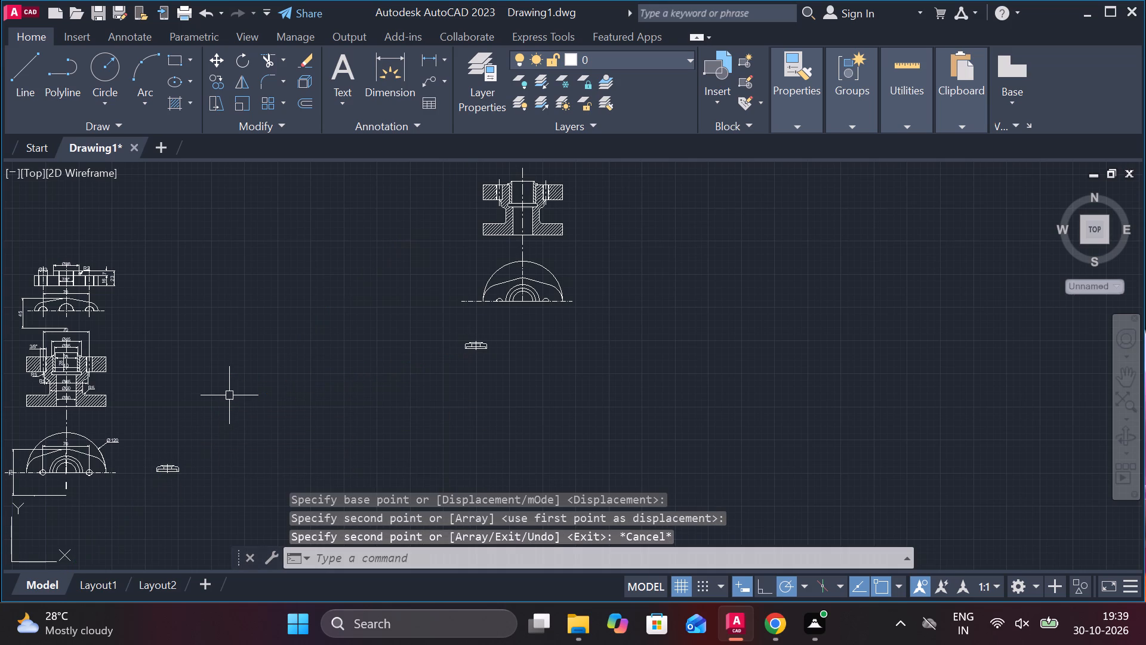
Add a horizontal linear dimension across the copied profile's top edge, placing it above the outline.
scroll(153, 464, up, 3)
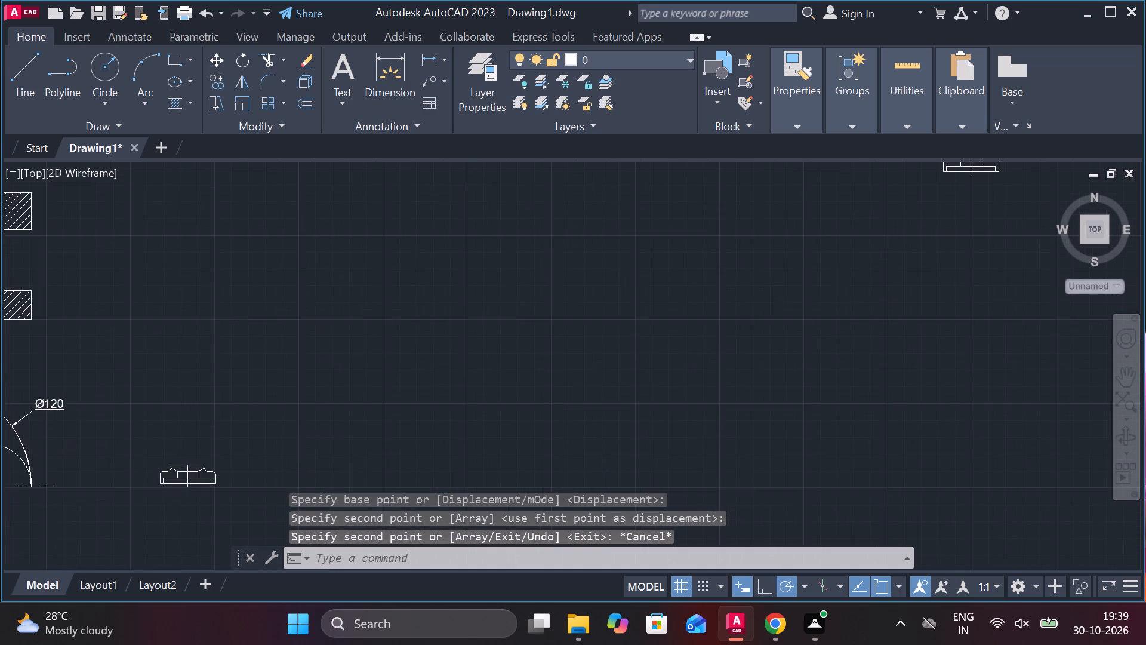
scroll(204, 423, down, 2)
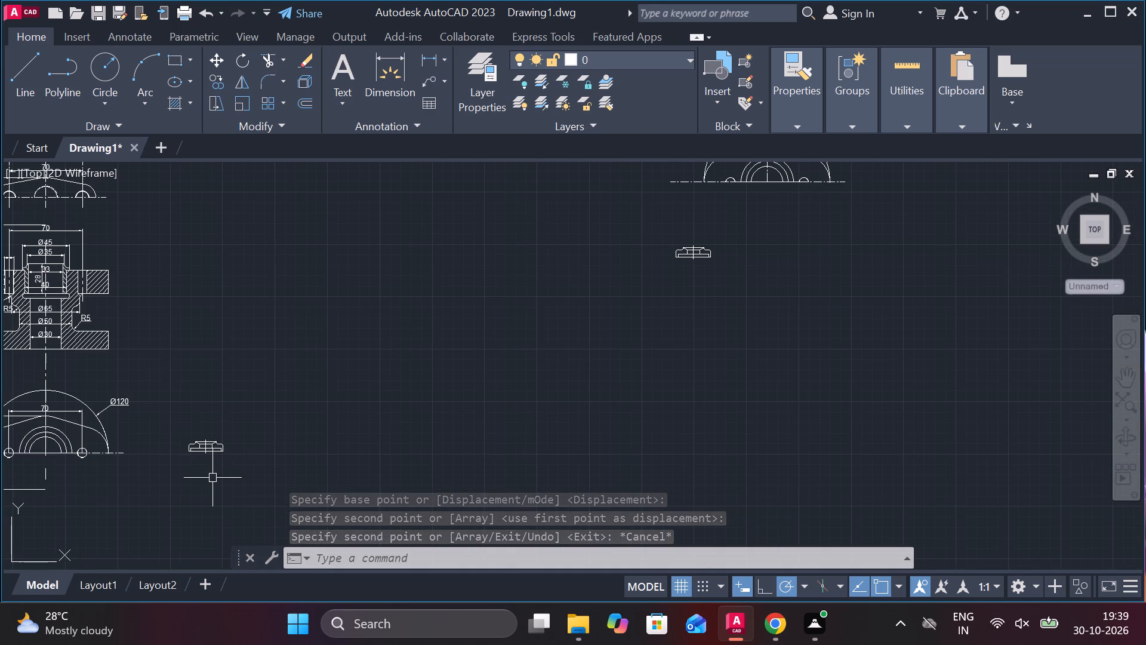
scroll(212, 478, up, 2)
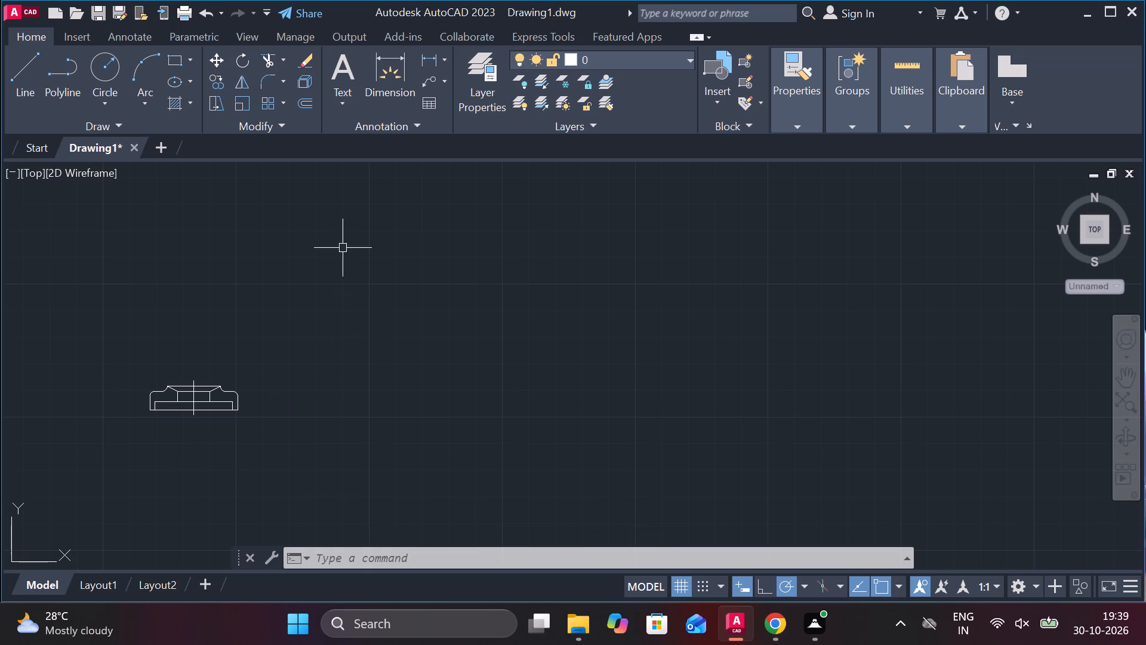
click(431, 61)
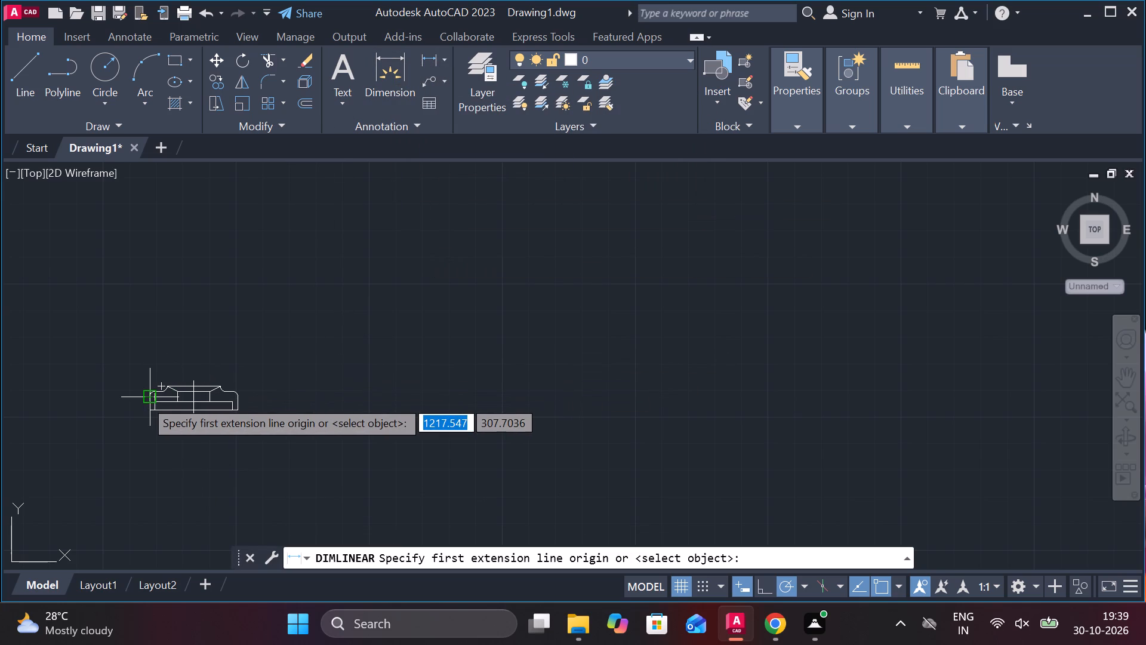
scroll(144, 399, up, 3)
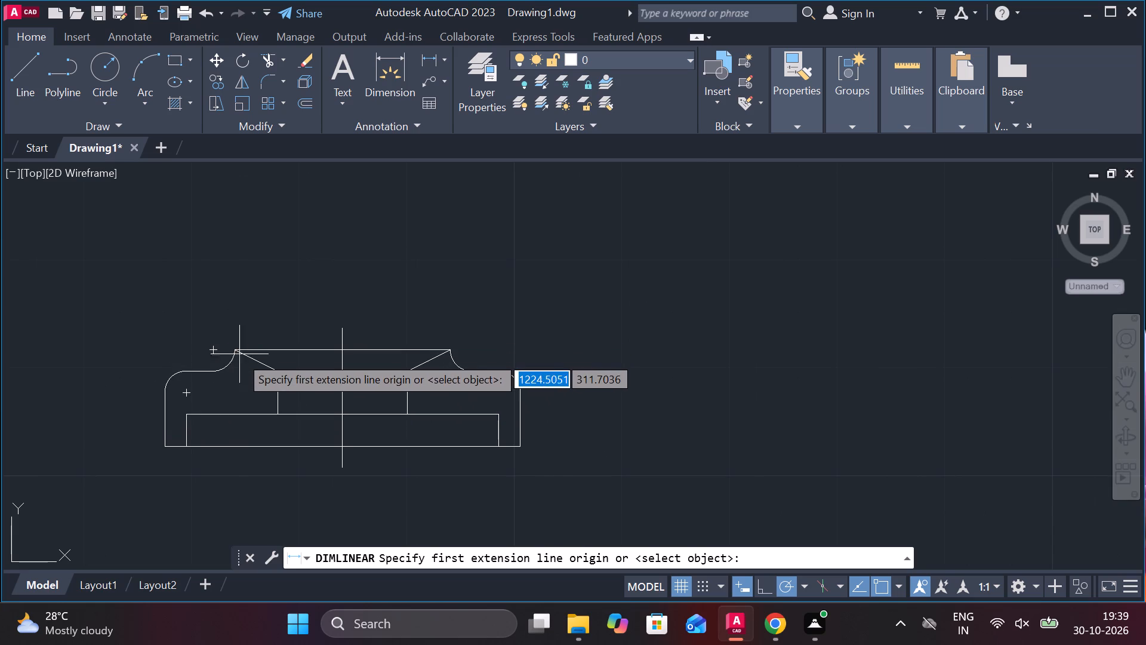
click(239, 355)
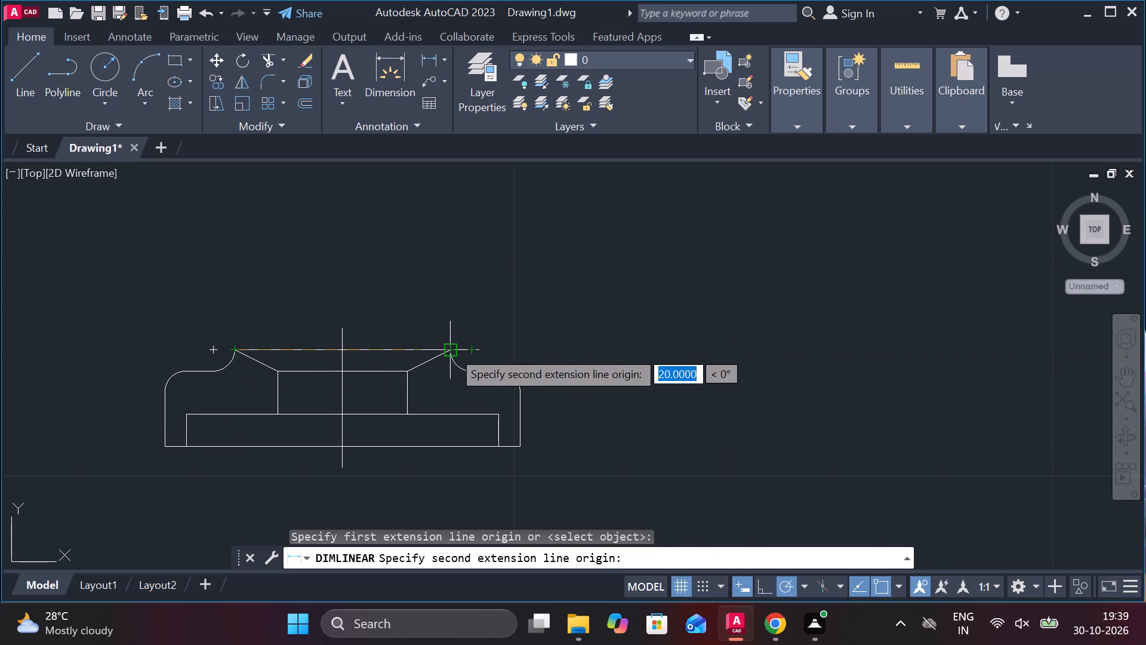
click(449, 350)
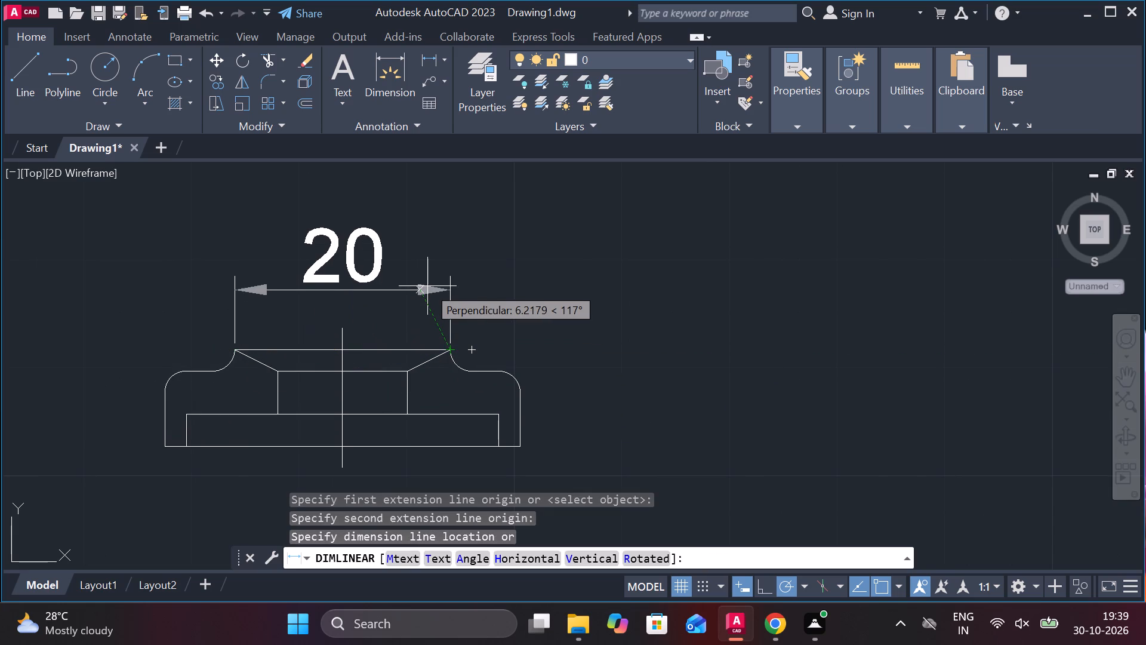
click(427, 286)
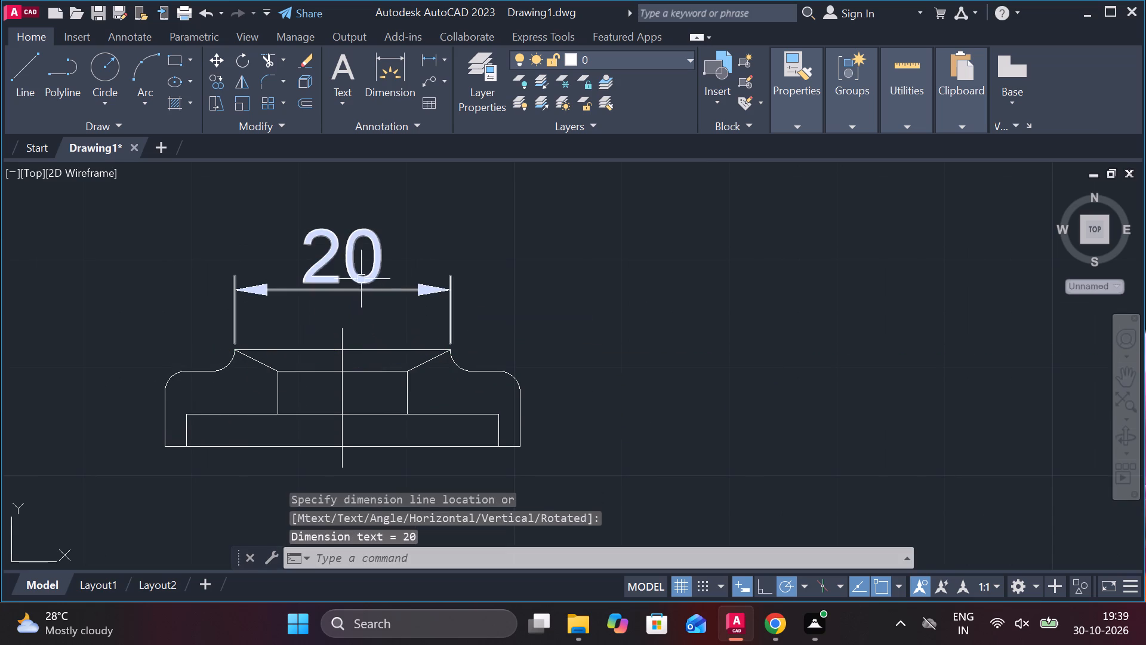
Change the text of the profile's top-edge dimension to Ø20.
click(327, 261)
double_click(327, 261)
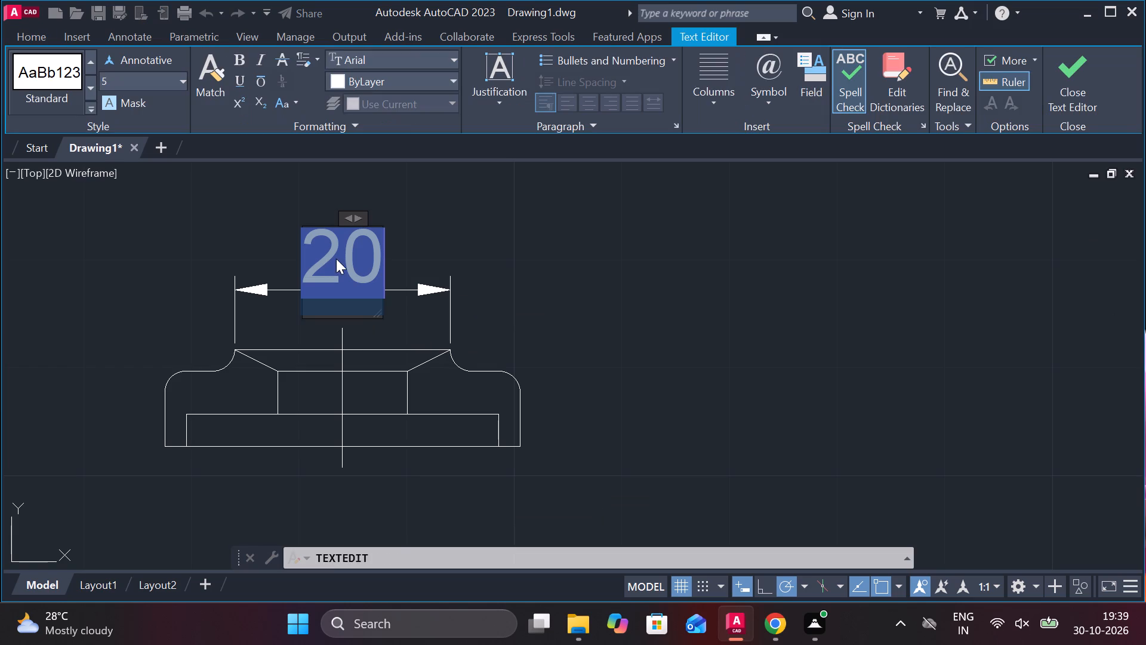
click(777, 100)
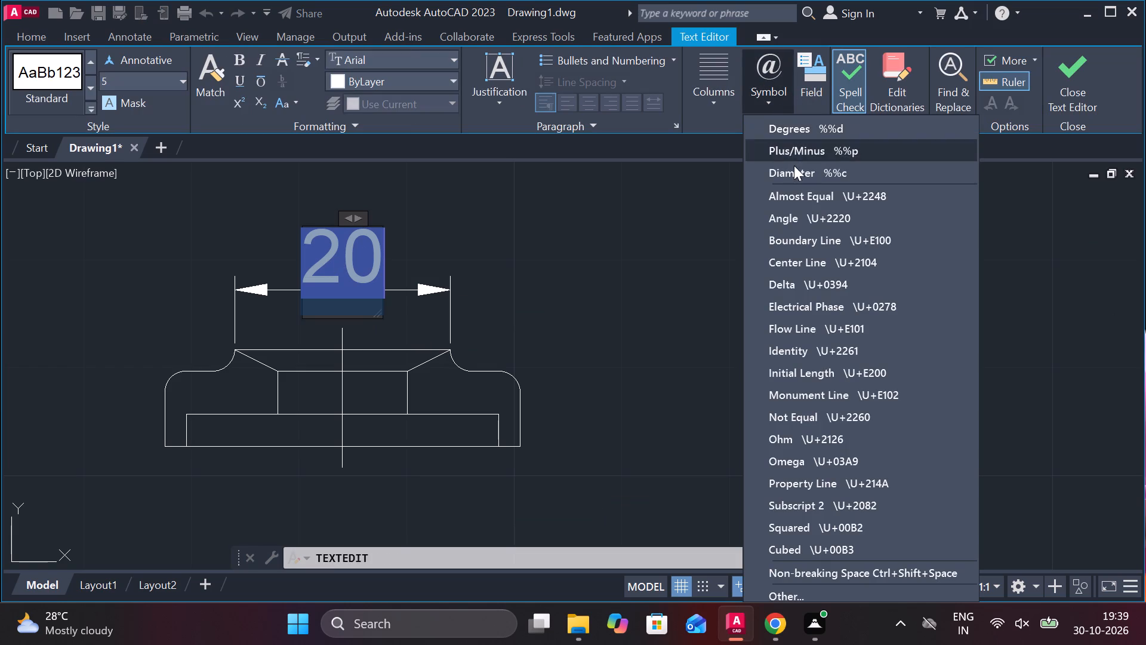
click(799, 165)
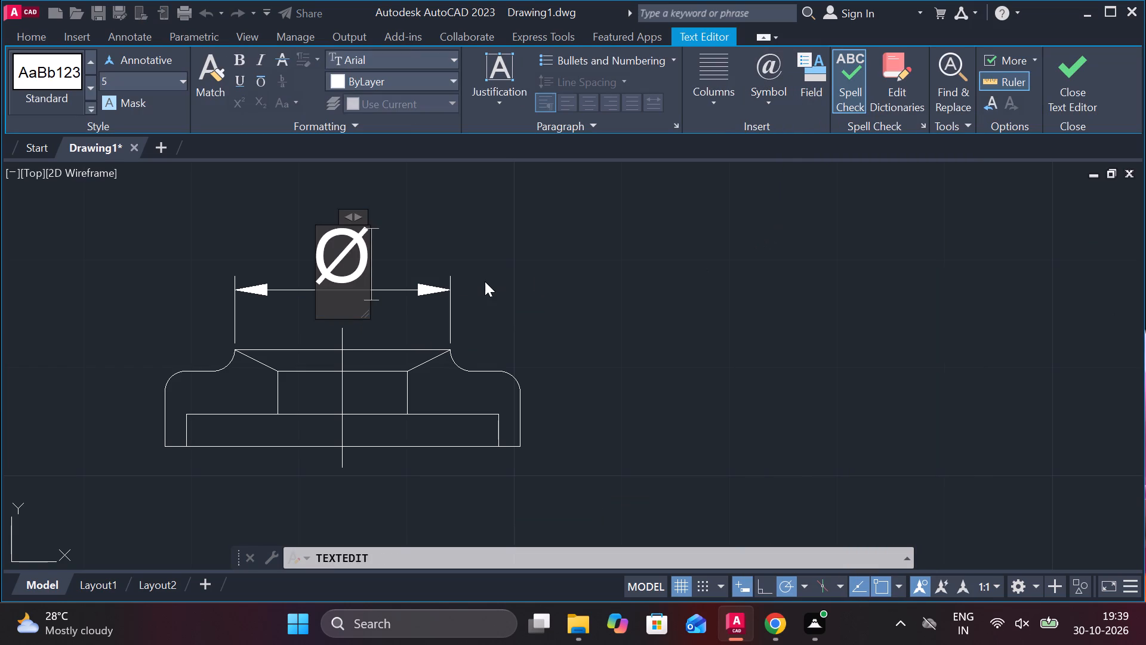
text(20)
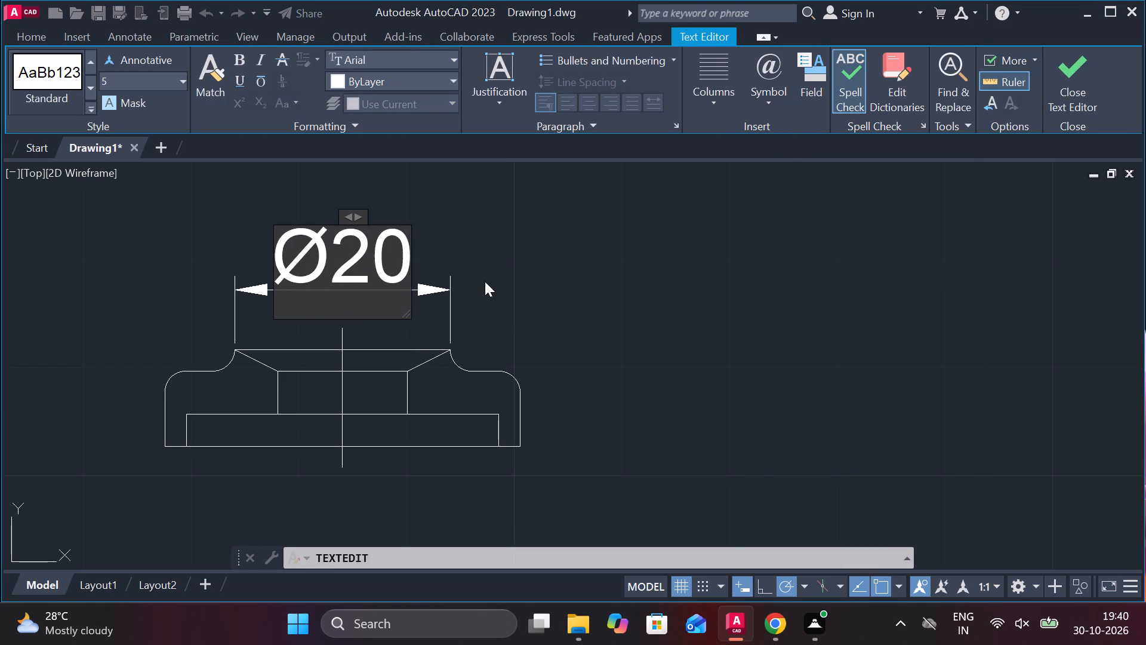
key(Return)
key(BackSpace)
click(534, 276)
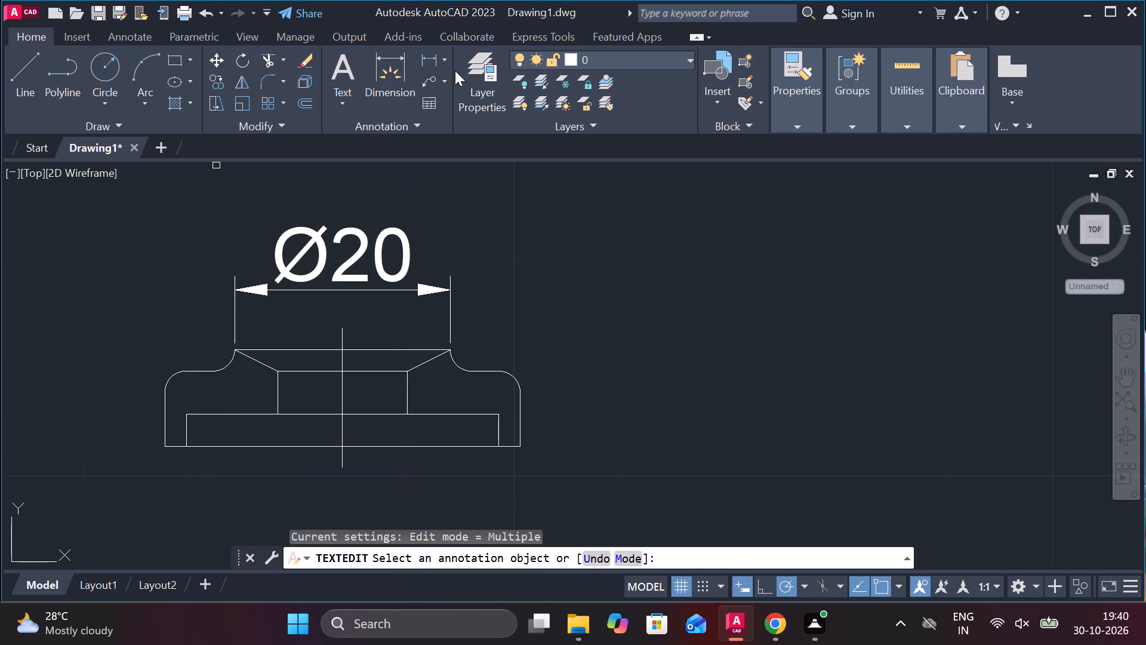
Add a vertical linear dimension from the profile's top edge corner down to its shoulder, placed outside the outline.
click(421, 58)
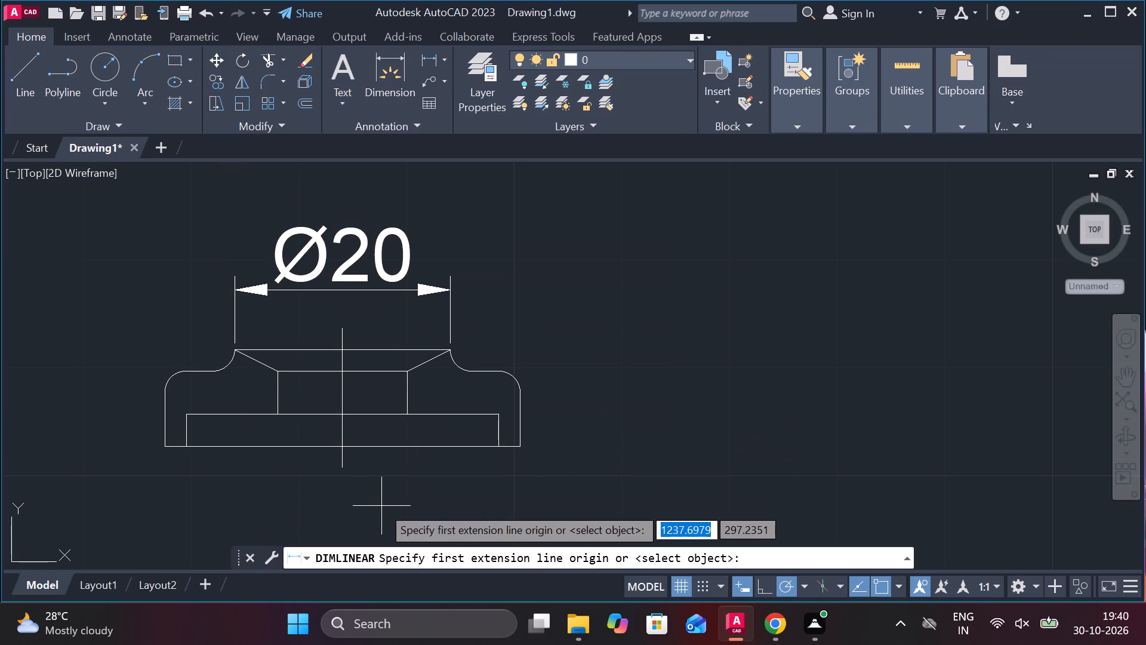
click(444, 348)
click(474, 375)
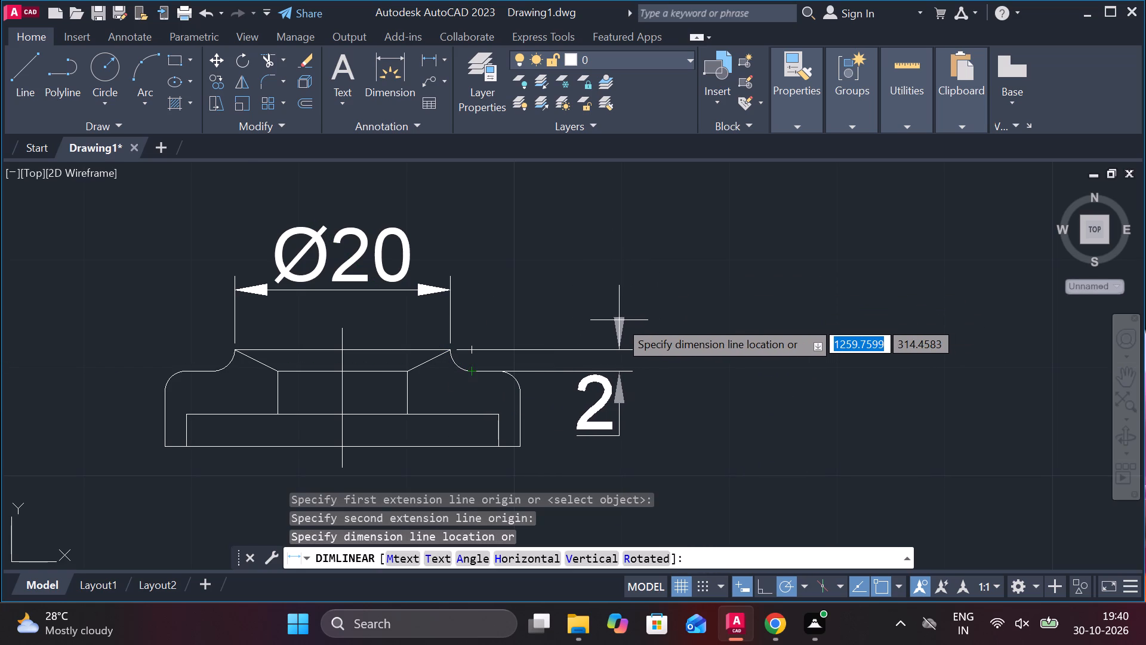
click(568, 324)
Reposition the shoulder-height dimension so its text sits above the arrows and its dimension line stands clear of the outline.
click(559, 398)
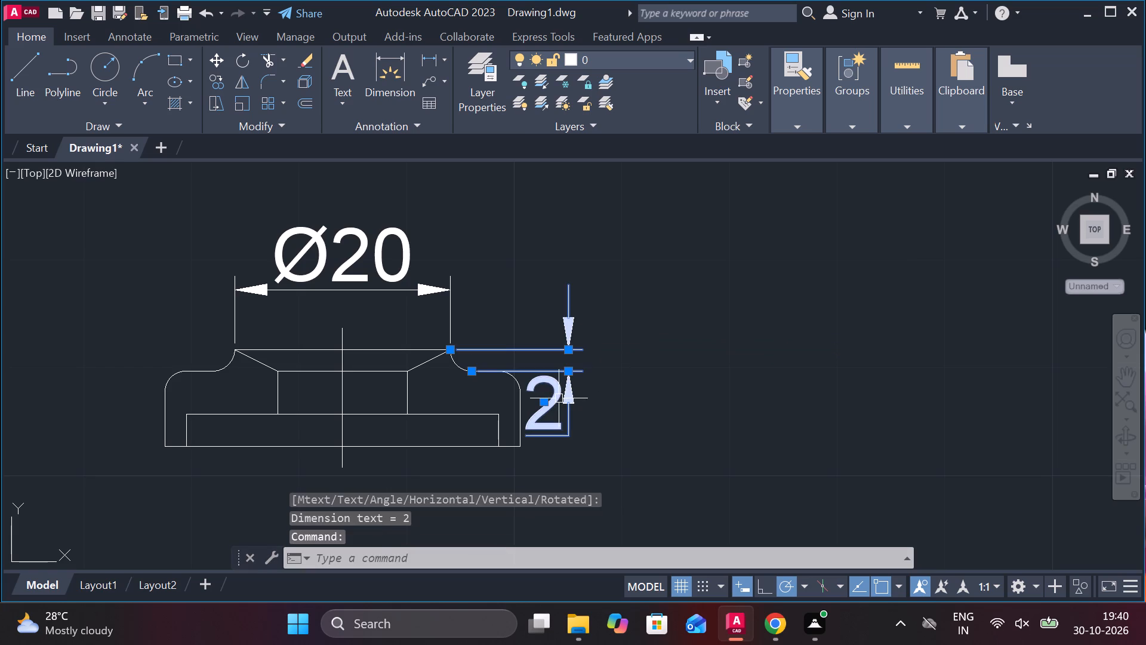
click(549, 401)
click(543, 403)
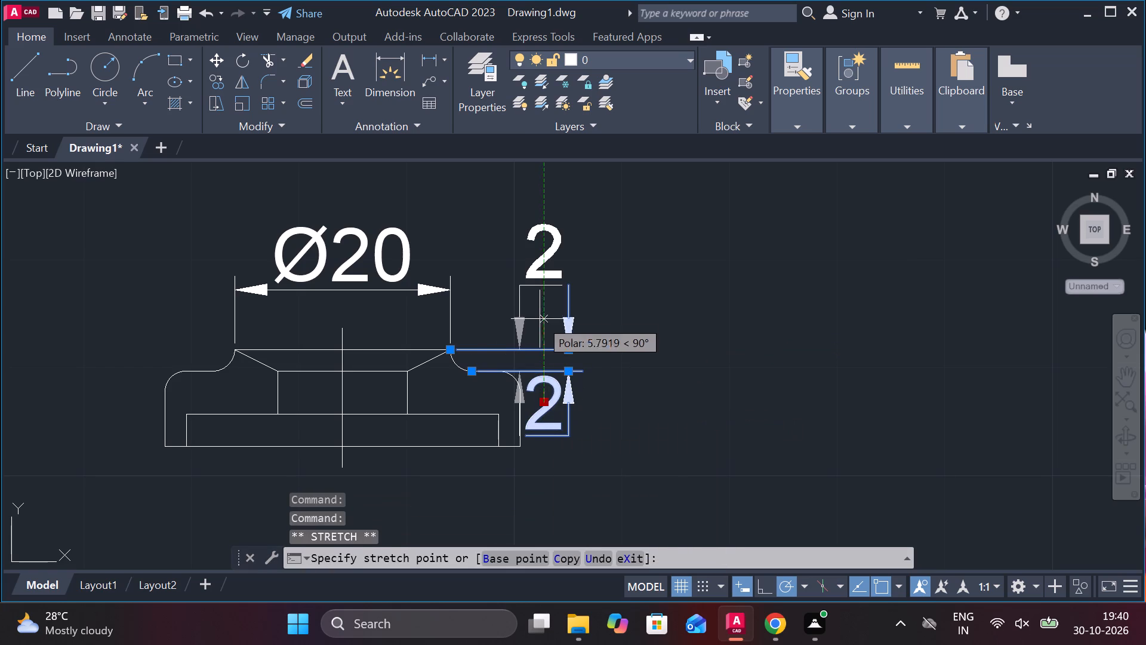
click(538, 287)
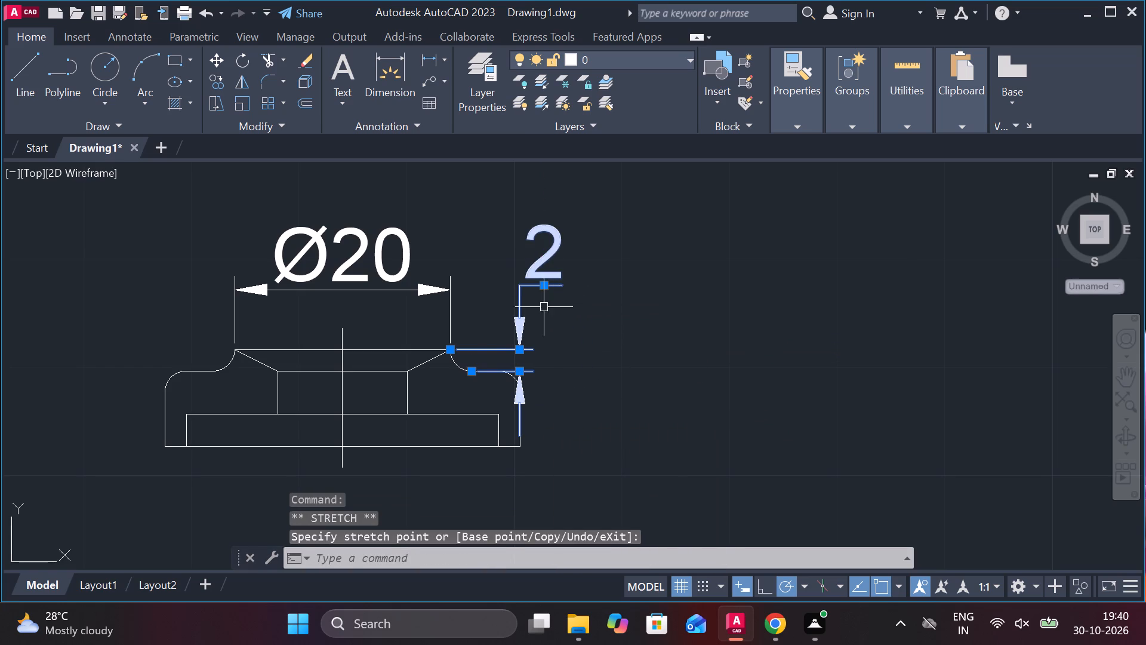
click(517, 350)
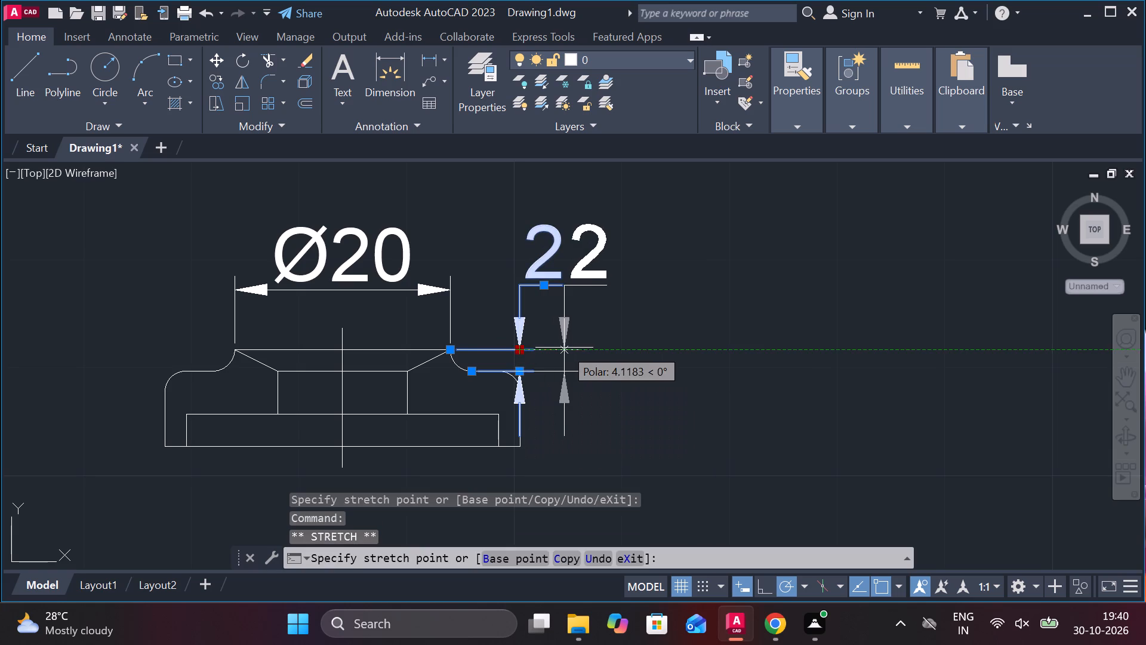
click(564, 348)
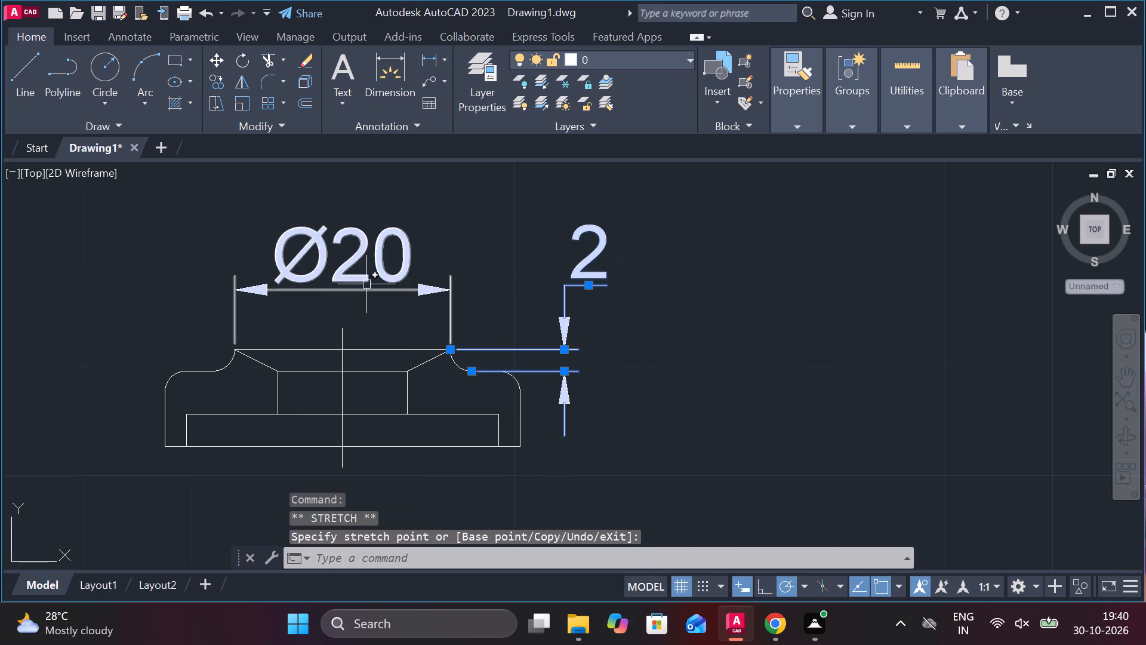
Add a vertical linear dimension for the profile's overall height, placed beyond the shoulder-height dimension.
click(430, 63)
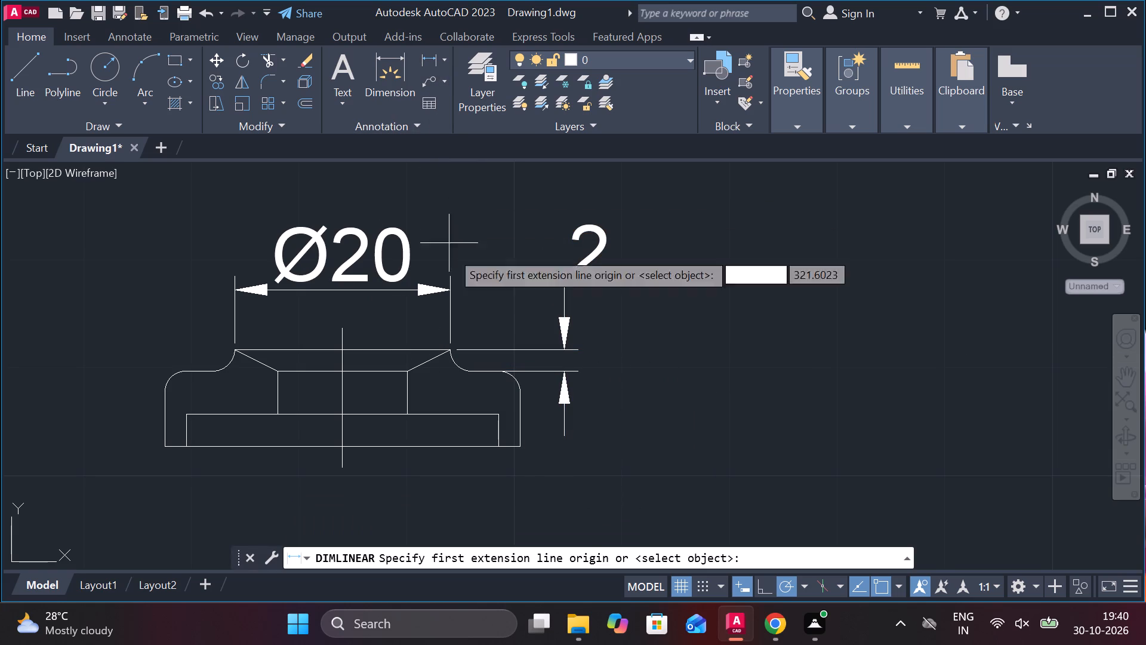
click(521, 444)
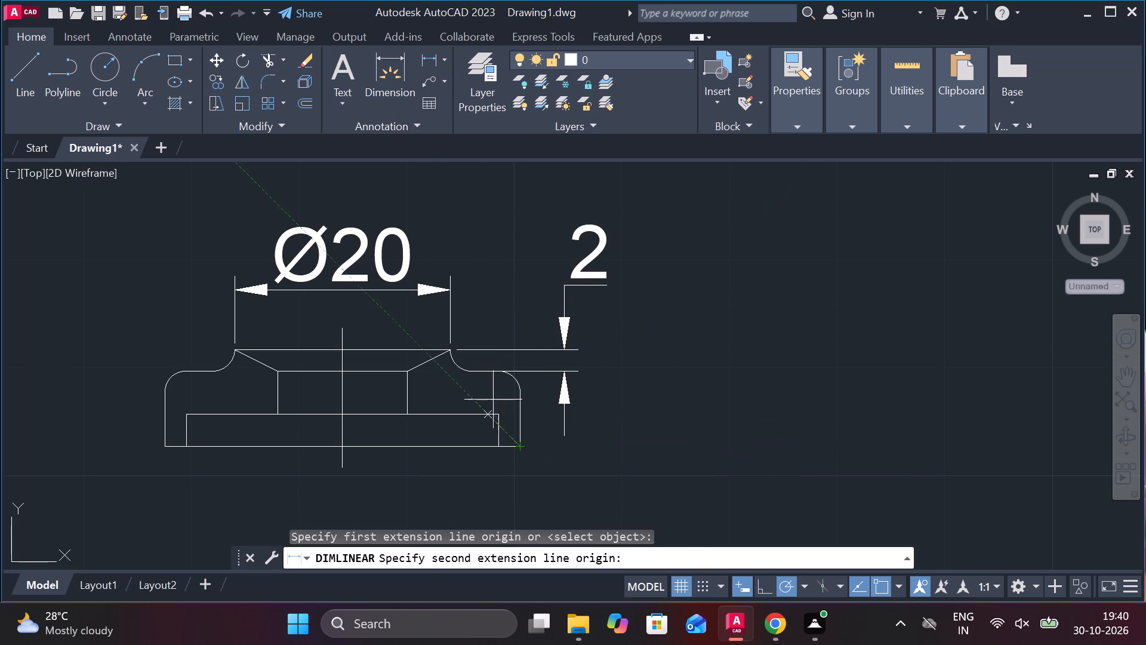
click(450, 350)
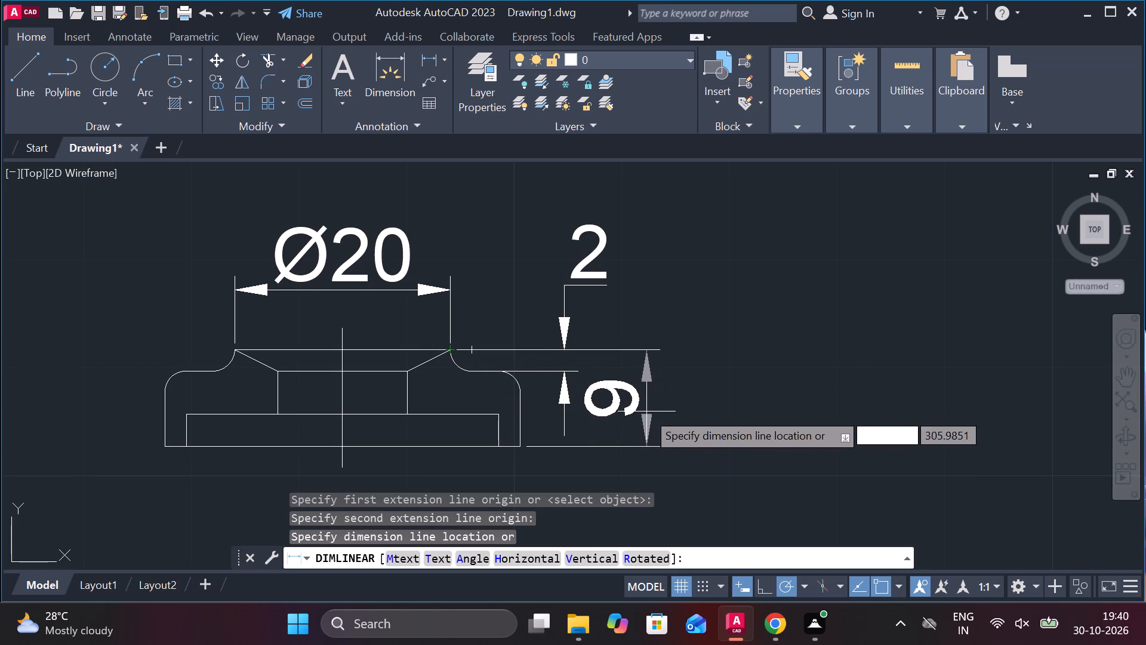
click(646, 411)
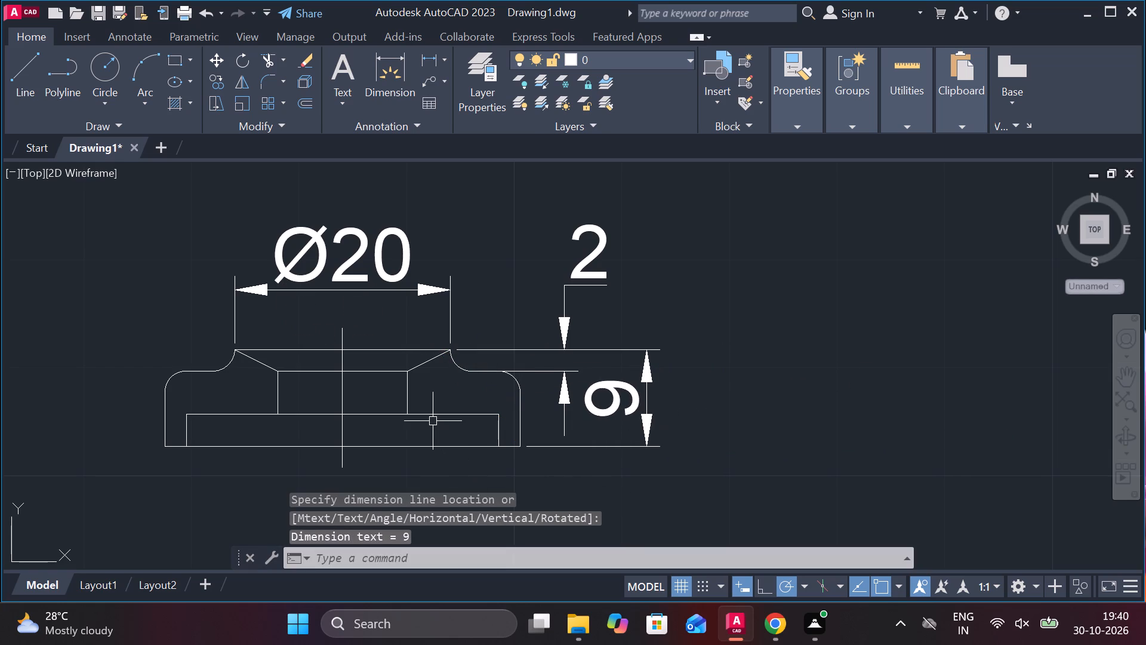
Add a horizontal linear dimension across the bottom recess between its inner side walls, placed below the profile.
click(429, 68)
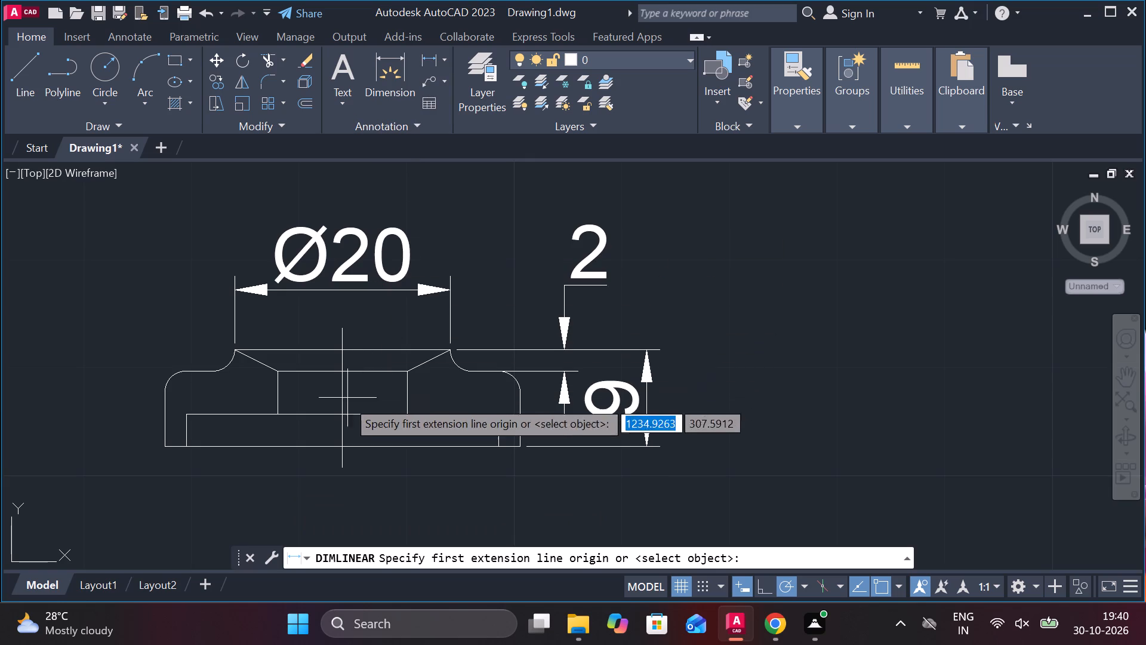
click(189, 449)
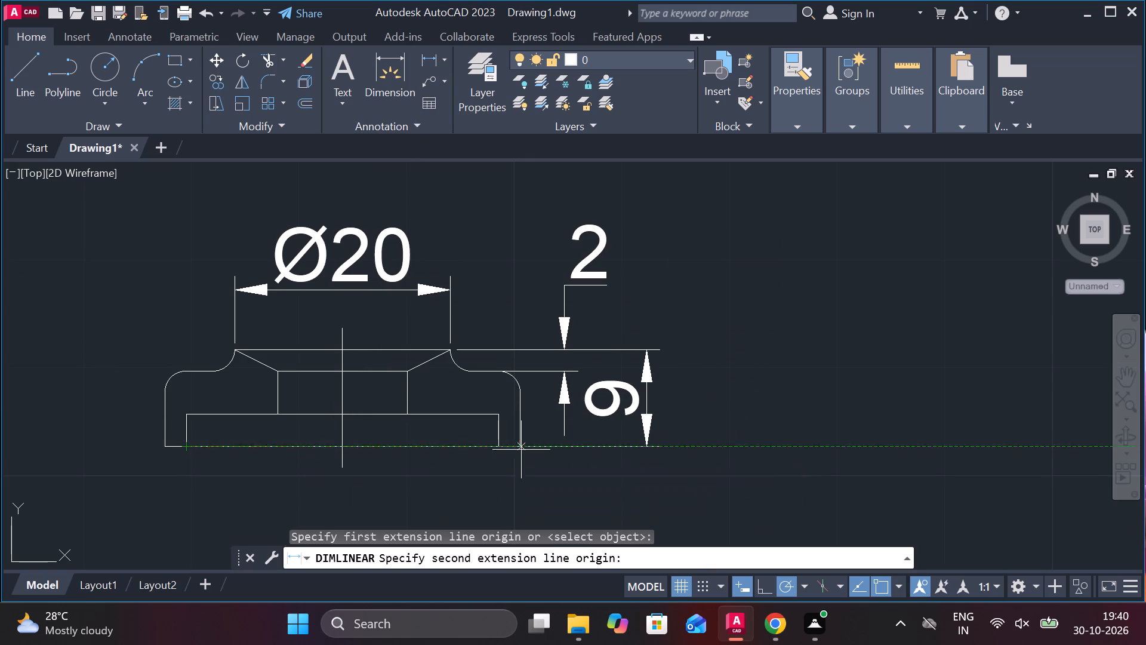
click(496, 447)
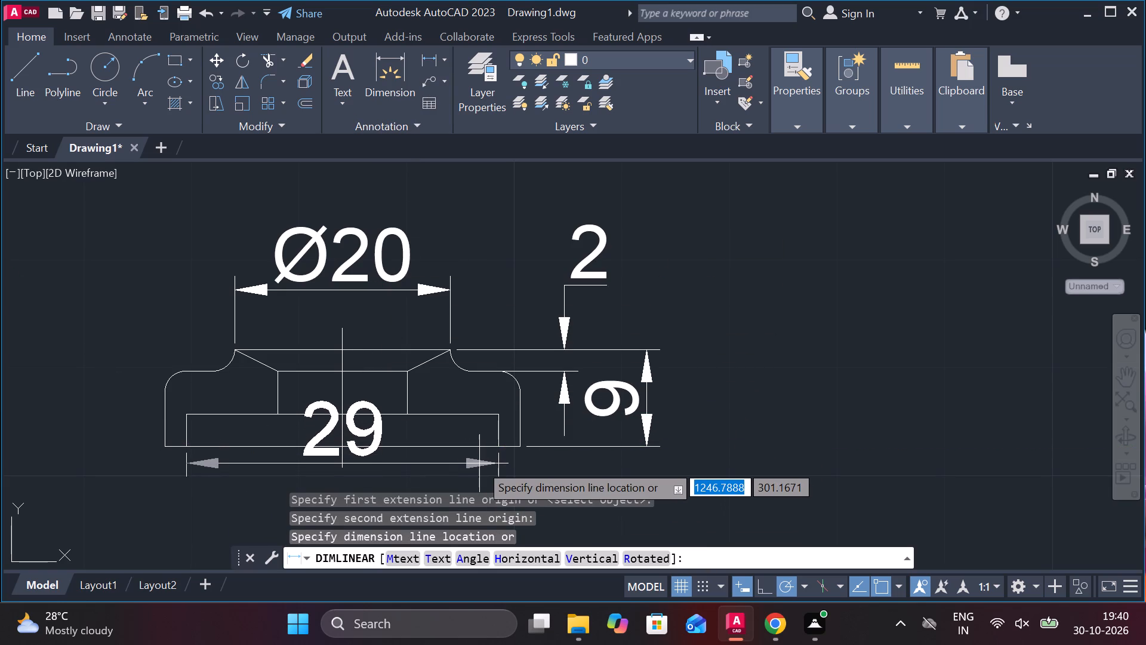
scroll(479, 463, down, 1)
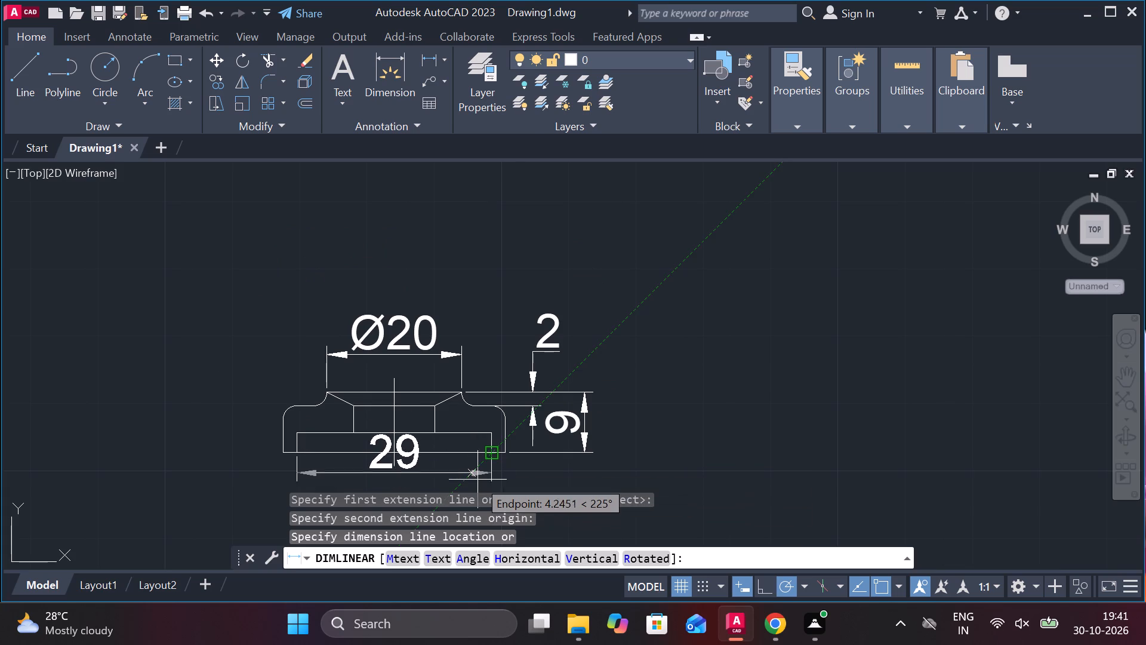
scroll(463, 368, down, 3)
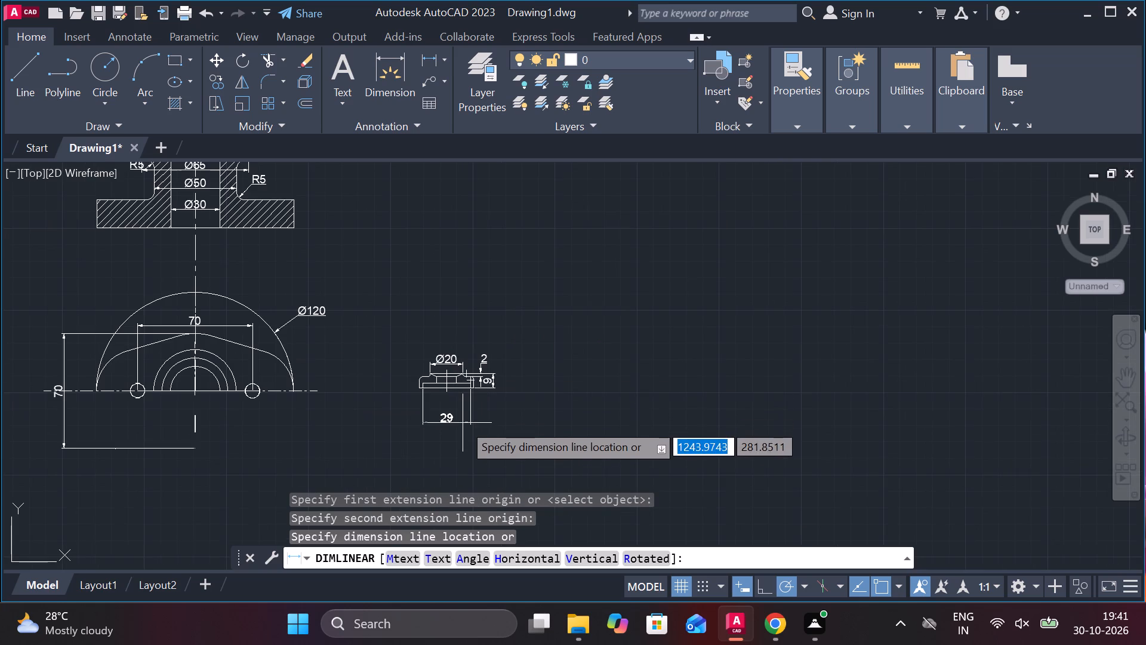
scroll(463, 412, up, 3)
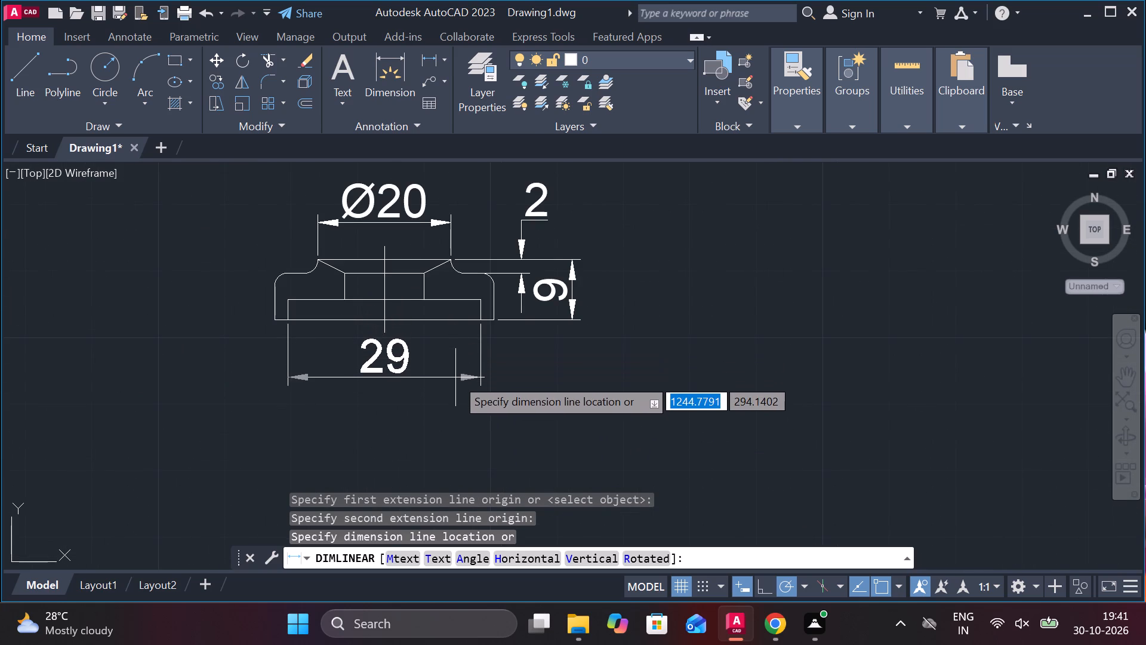
click(455, 377)
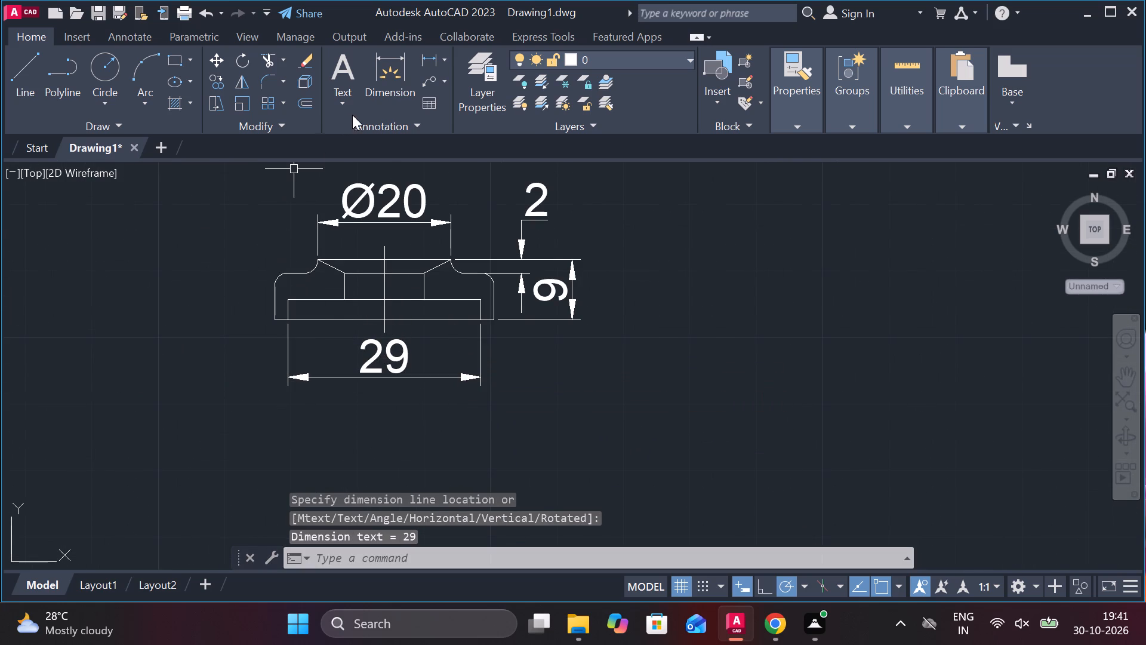
Add a horizontal linear dimension for the profile's overall base width, placed below the recess-width dimension.
click(424, 60)
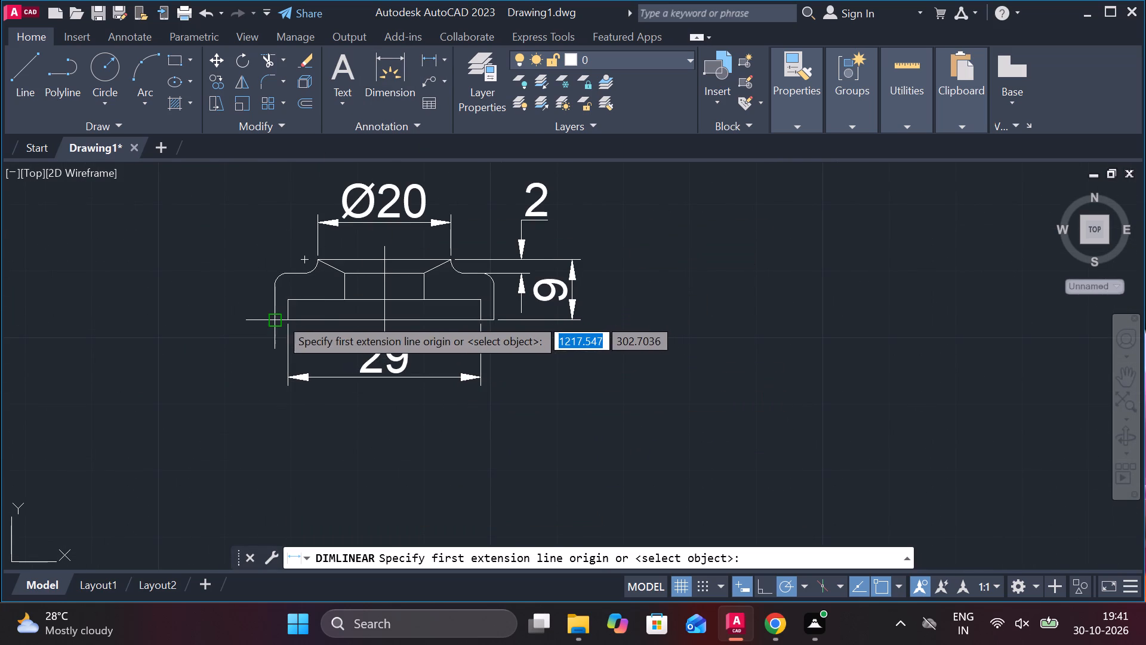
click(275, 318)
click(492, 321)
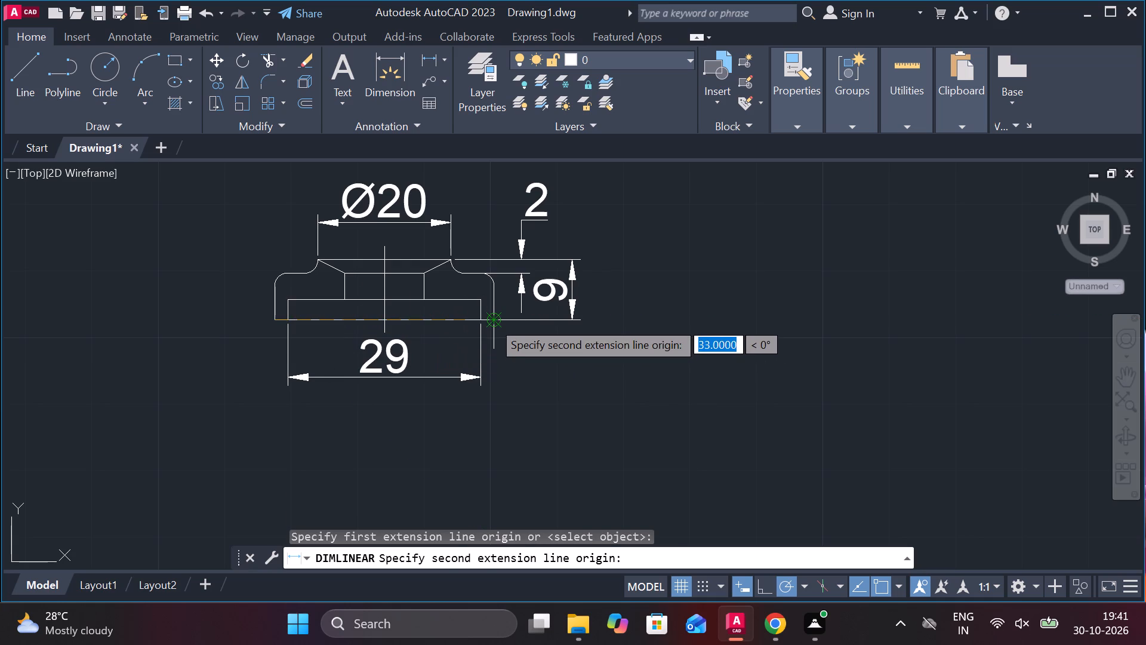
click(488, 432)
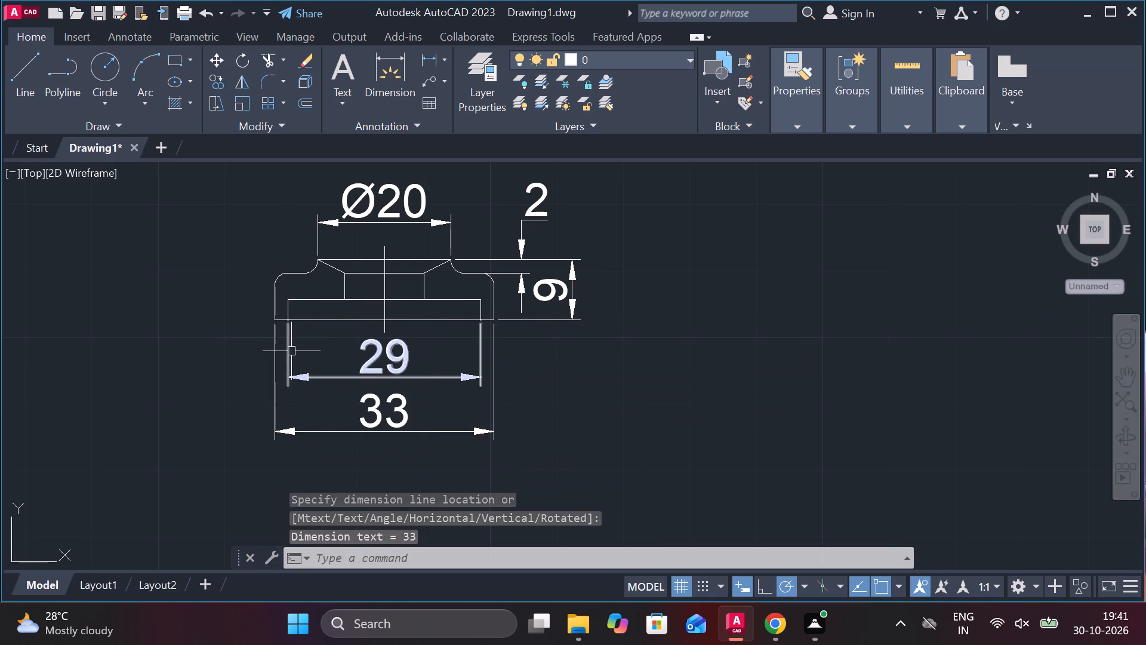
Add a horizontal linear dimension across the central bore at the recess's top edge, placed near the profile's base line.
click(423, 63)
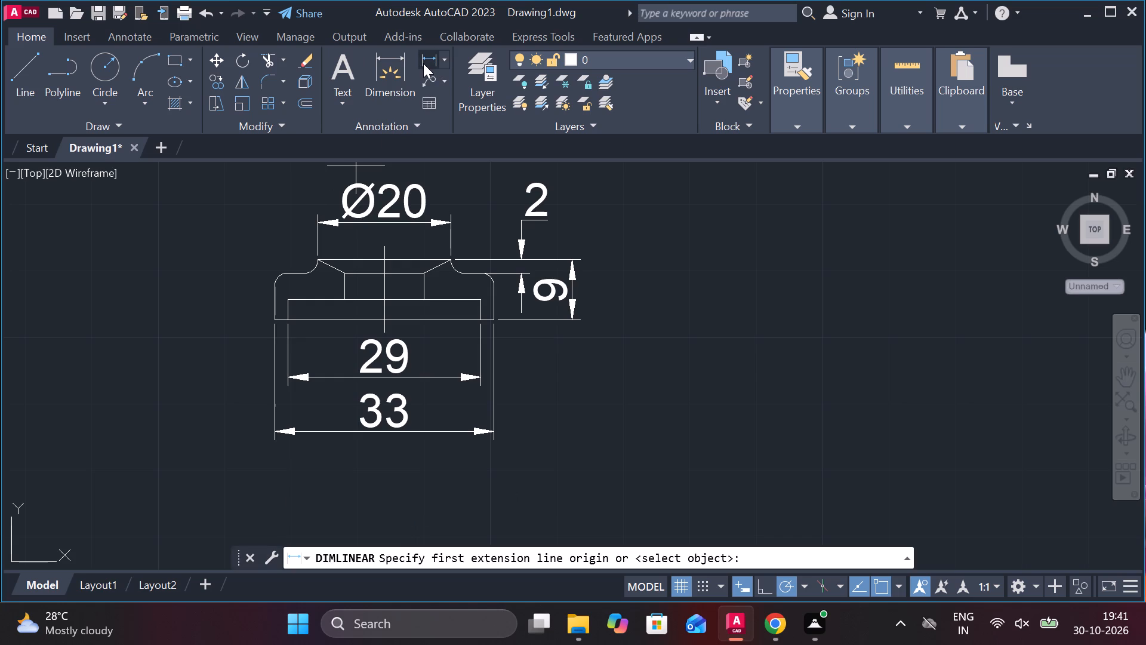
click(347, 299)
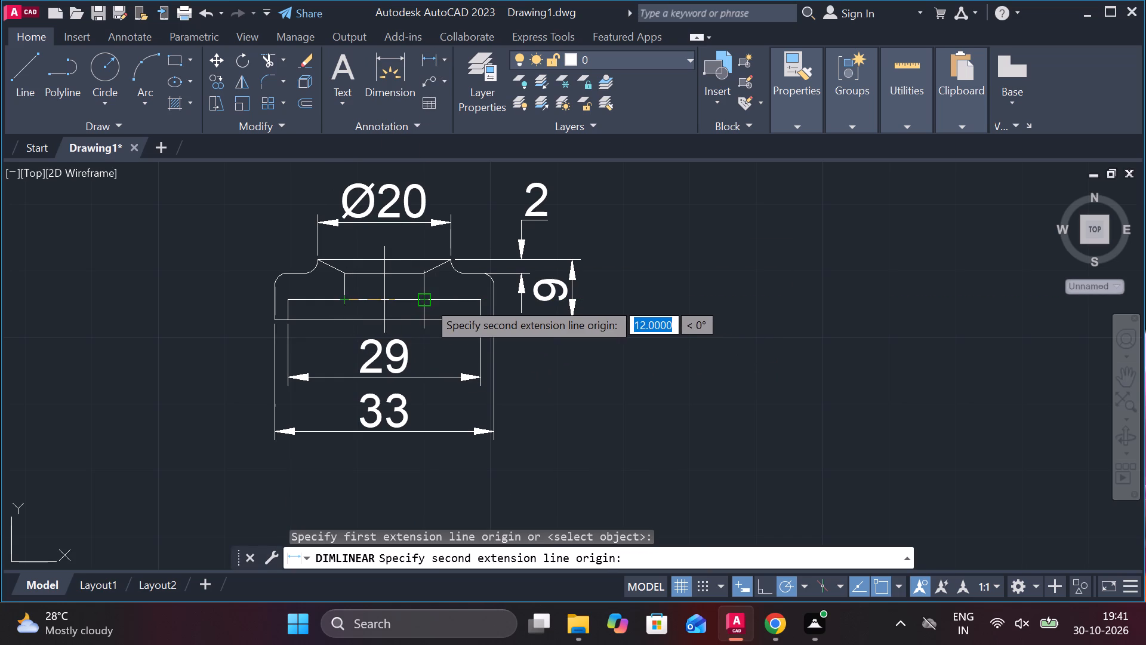
click(427, 301)
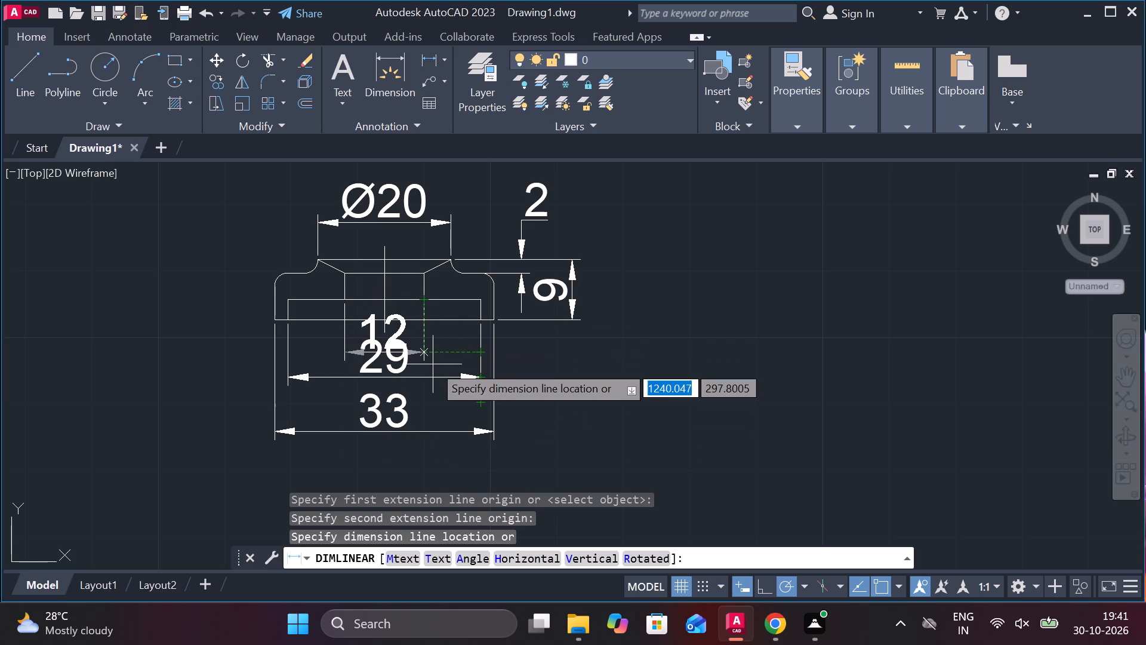
click(434, 333)
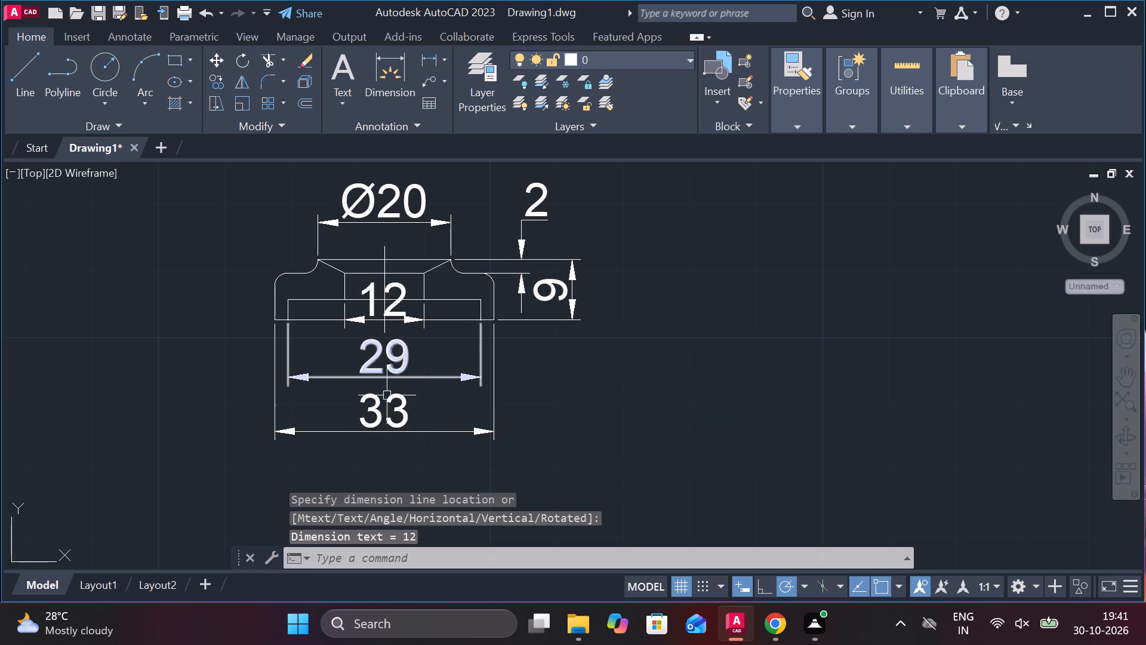
Shift the 33 overall-width and 29 recess-width dimensions farther below the profile, keeping the 29 above the 33.
click(389, 413)
click(386, 411)
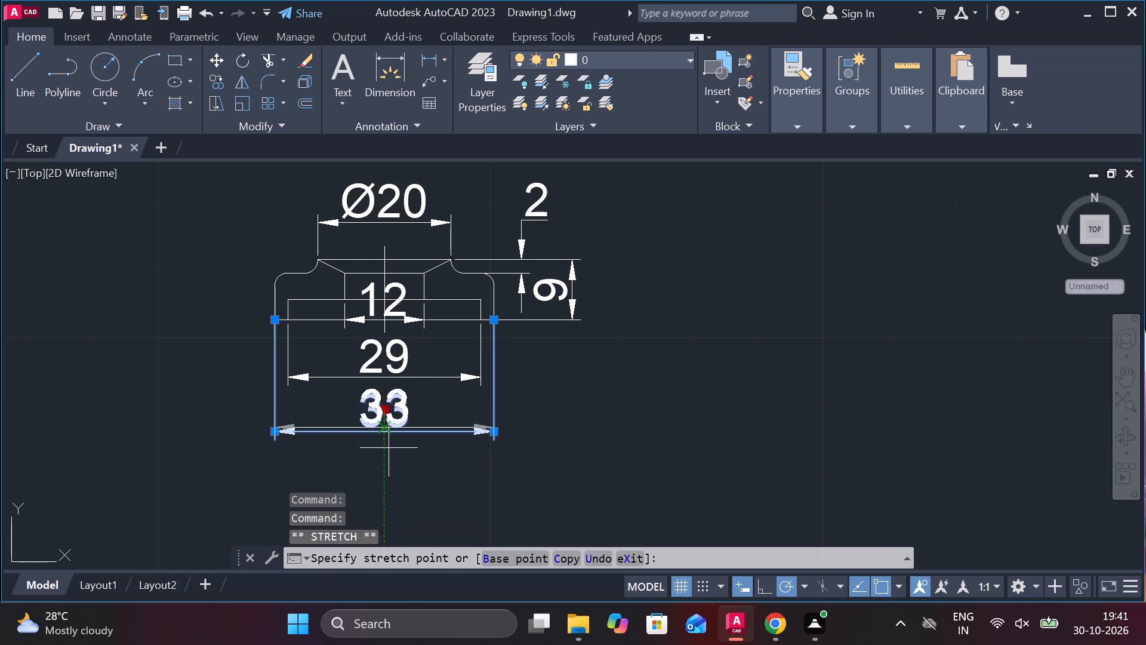
click(389, 469)
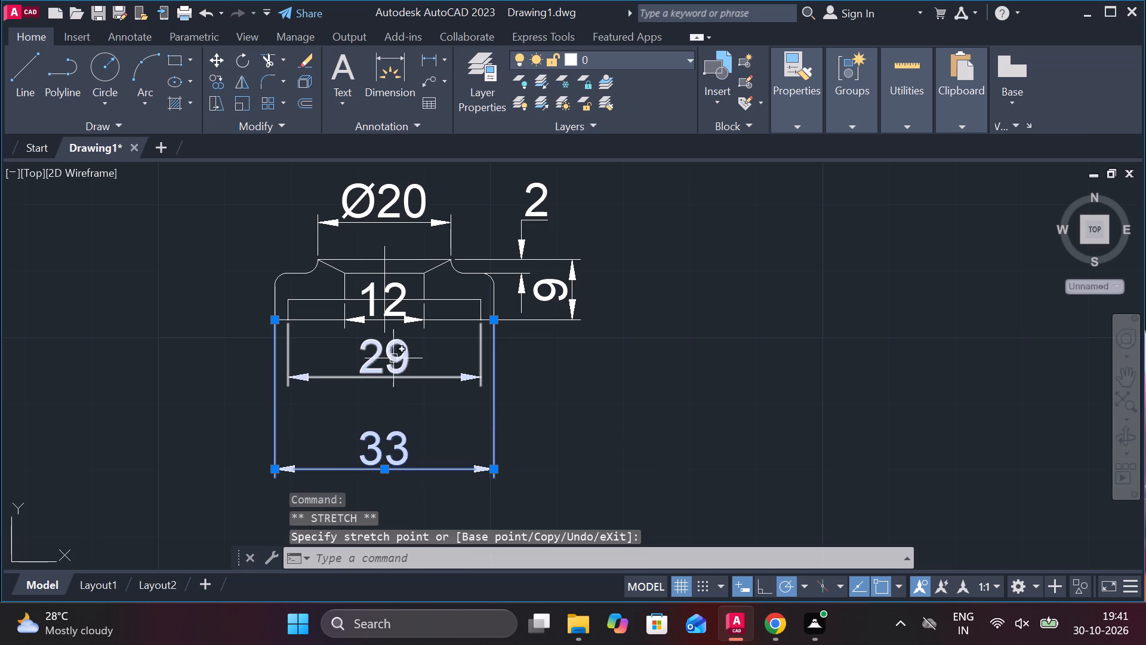
click(390, 354)
click(385, 354)
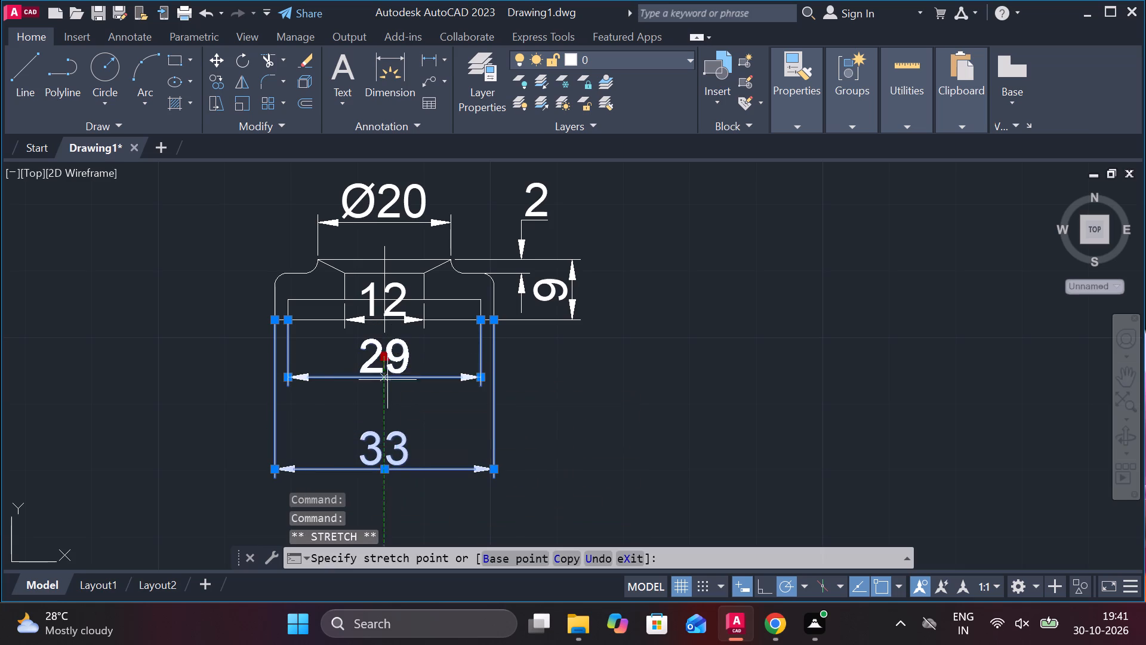
click(386, 412)
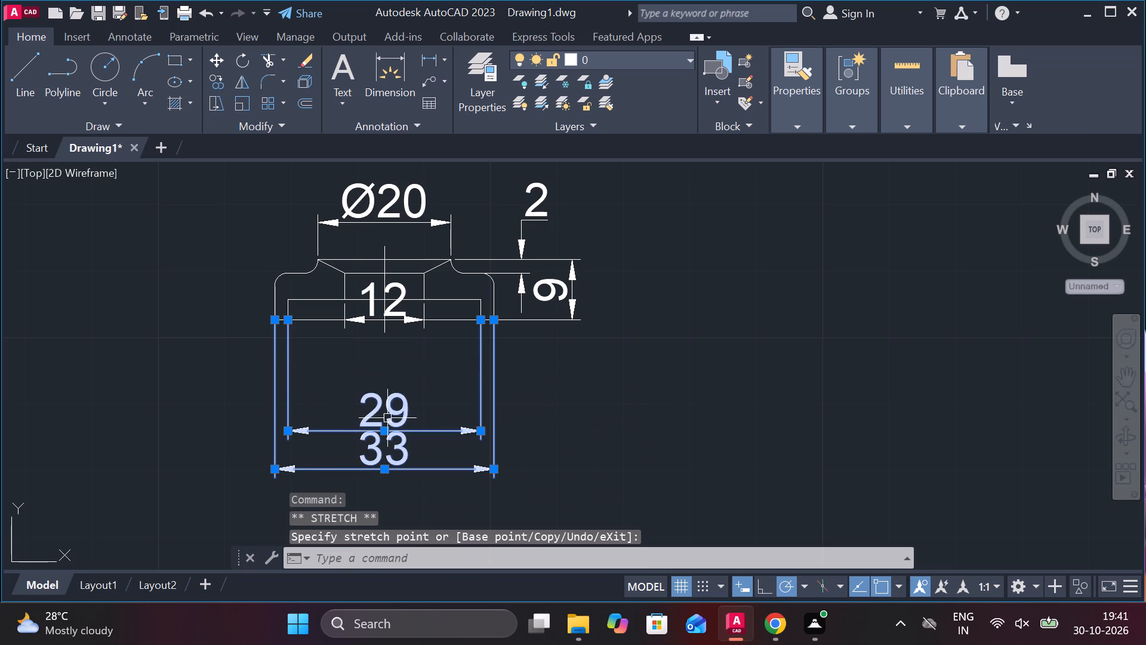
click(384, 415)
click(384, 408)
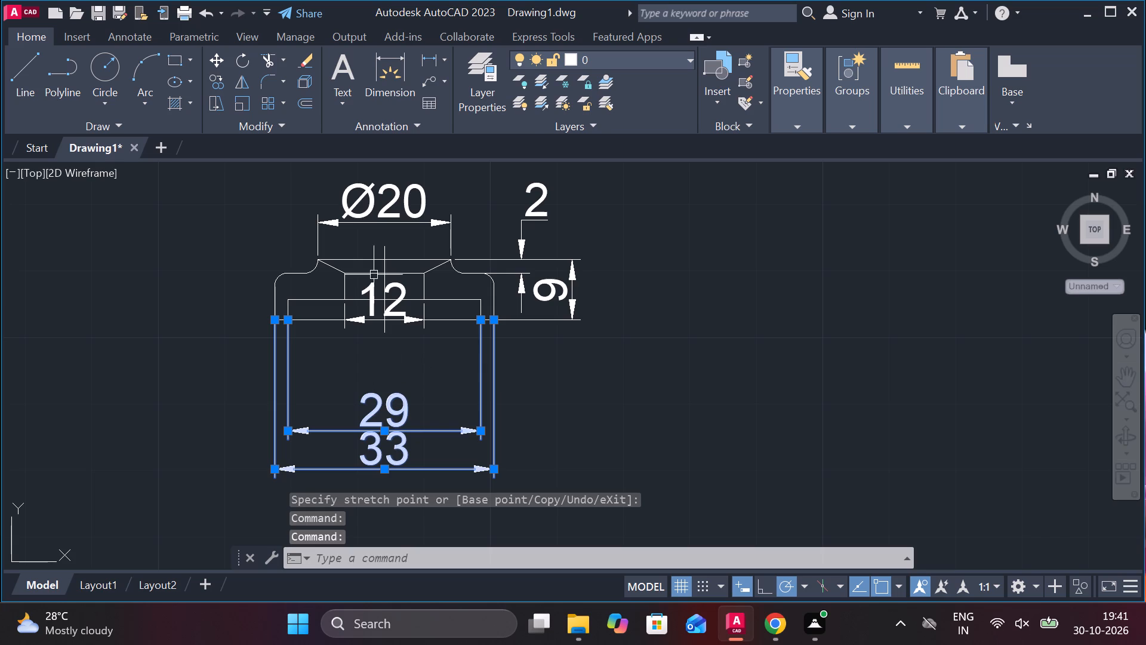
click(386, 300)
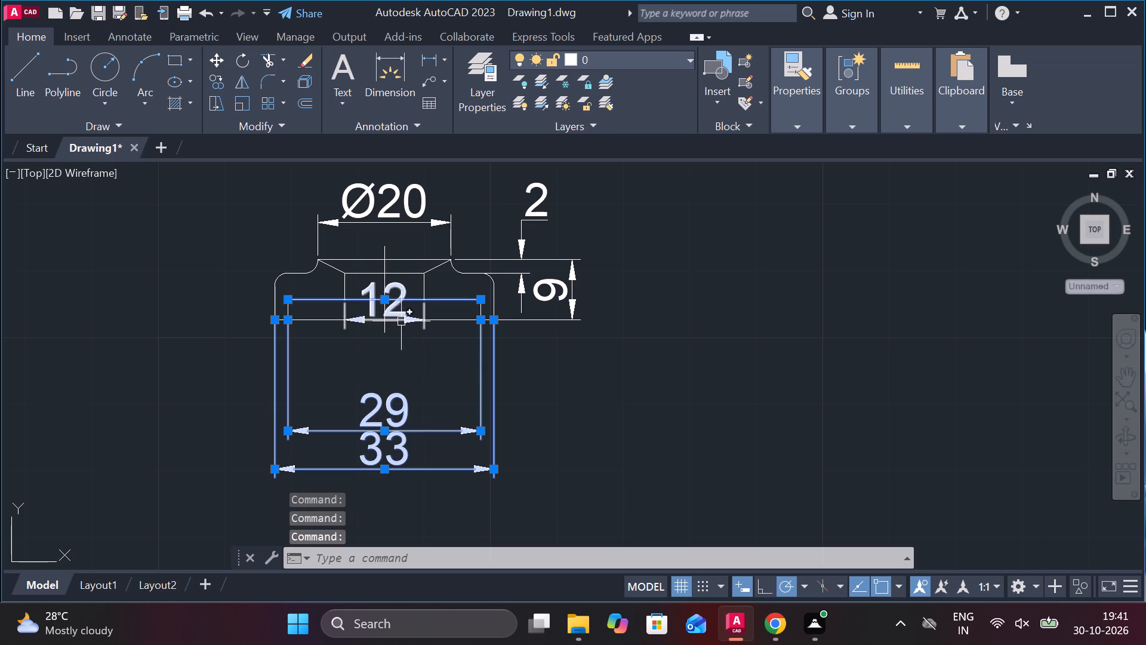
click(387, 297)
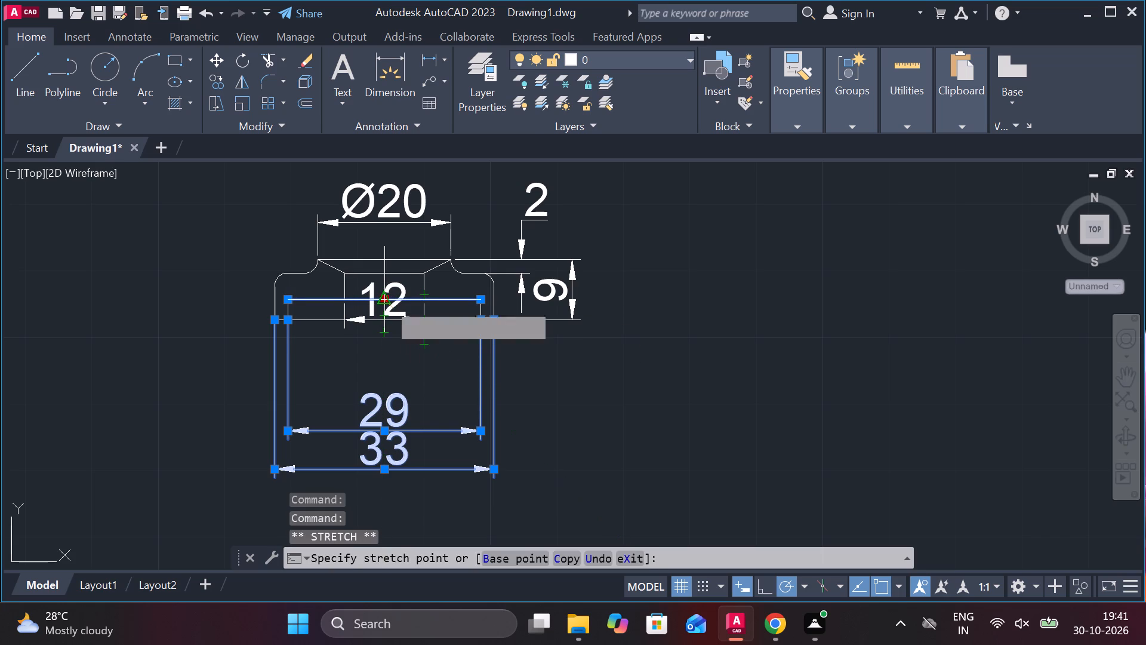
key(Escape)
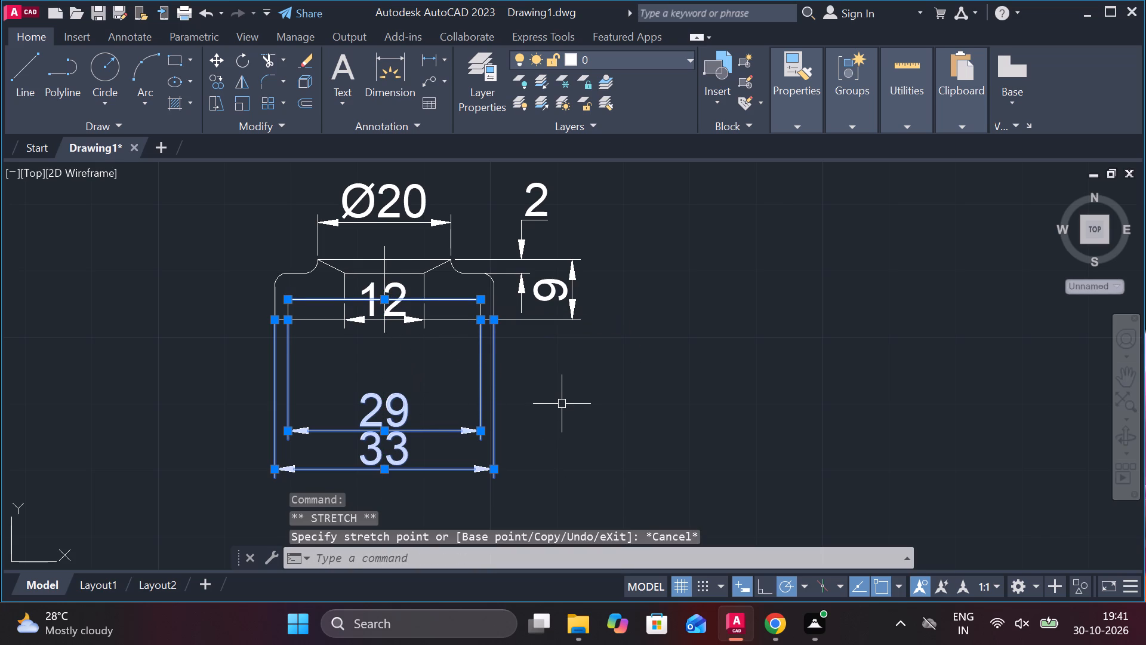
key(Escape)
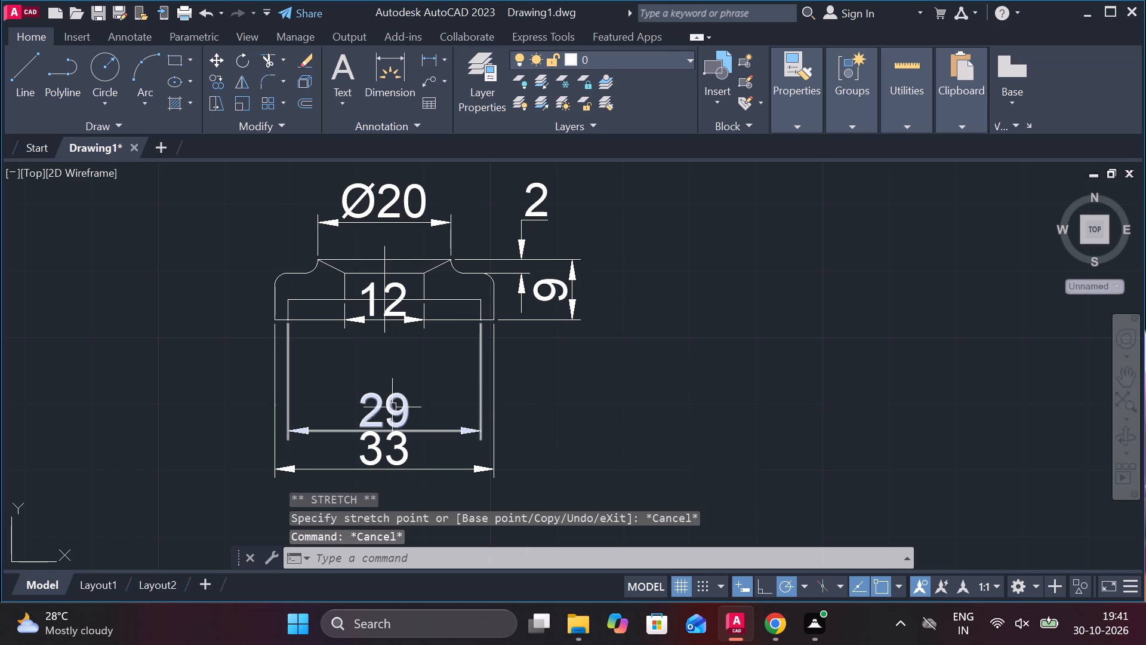
Nudge the 29 recess-width dimension closer to the profile and move the 12 bore dimension below the base line, just above it.
click(391, 407)
click(384, 436)
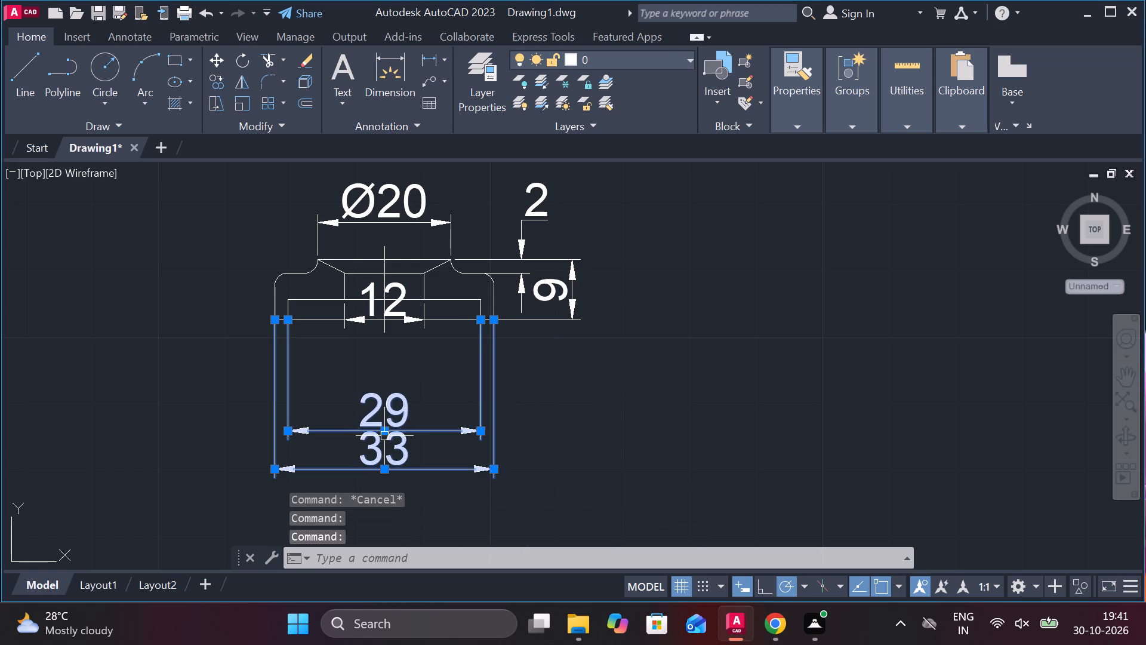
click(384, 430)
click(379, 410)
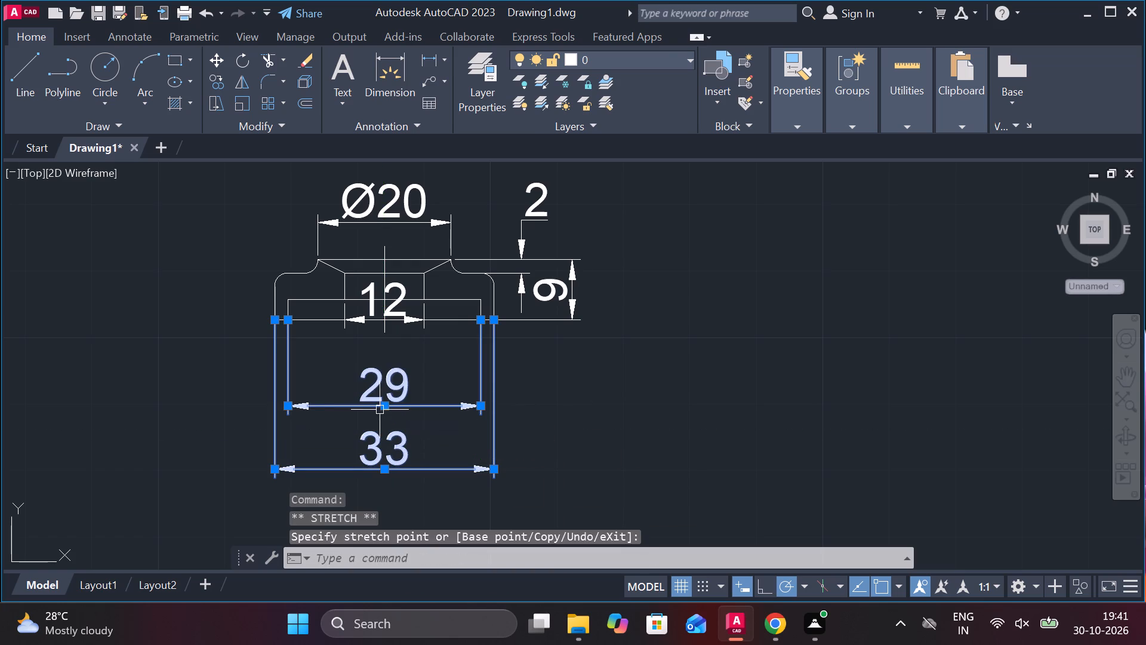
click(394, 311)
click(382, 299)
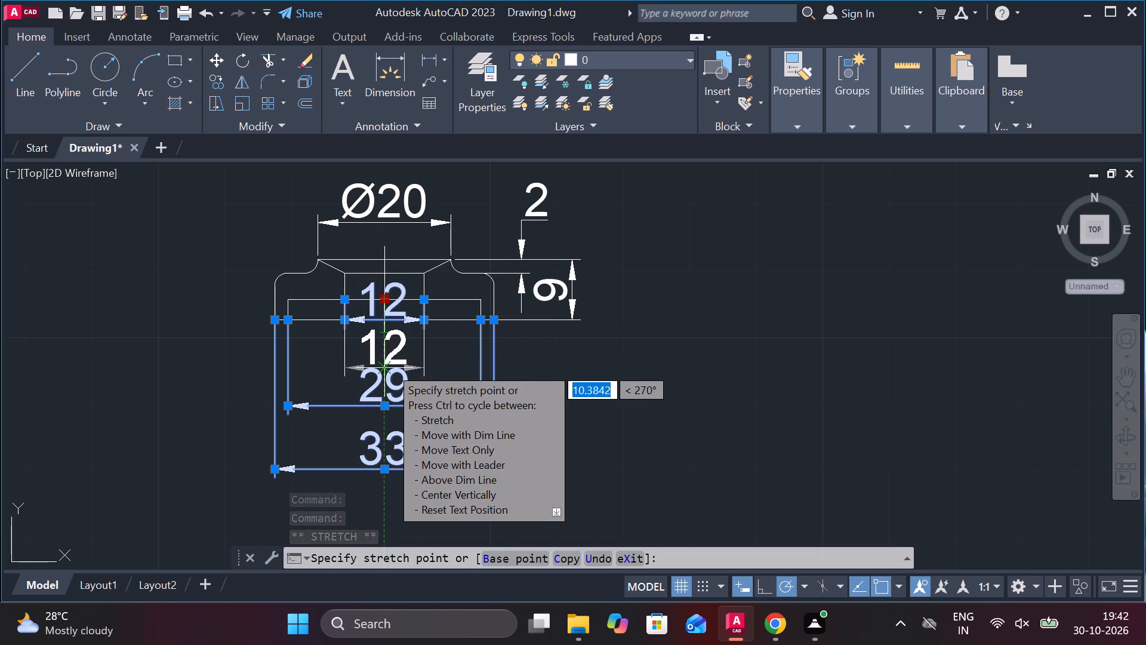
click(389, 366)
click(387, 453)
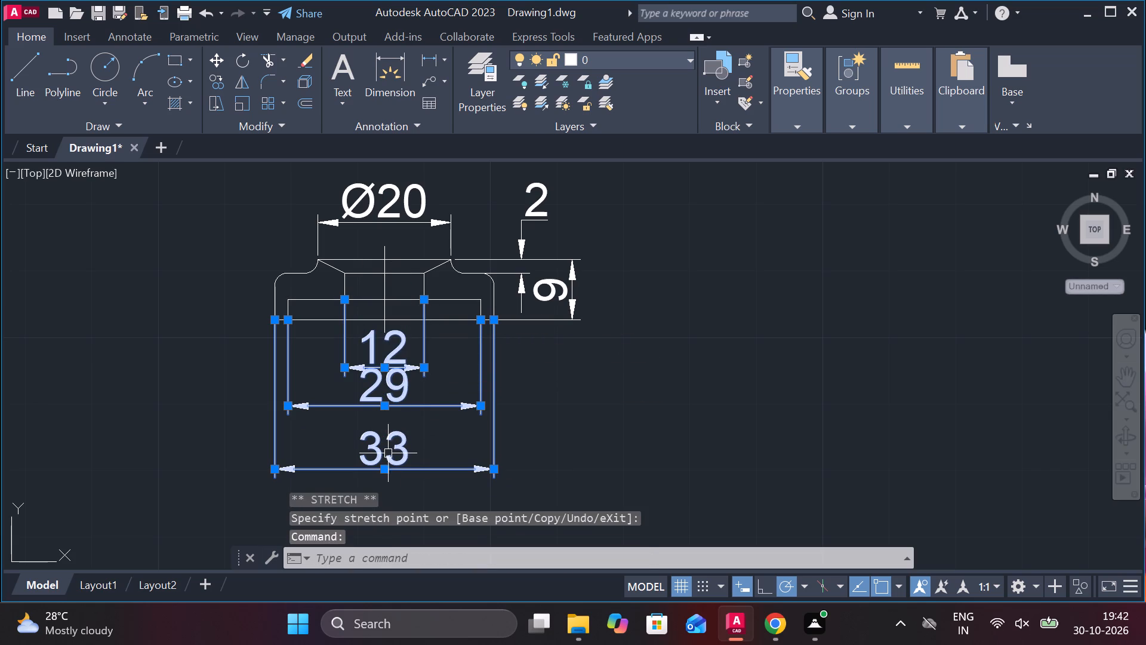
Lower the 33 and 29 width dimensions to space them evenly beneath the 12 bore dimension.
click(384, 471)
click(384, 493)
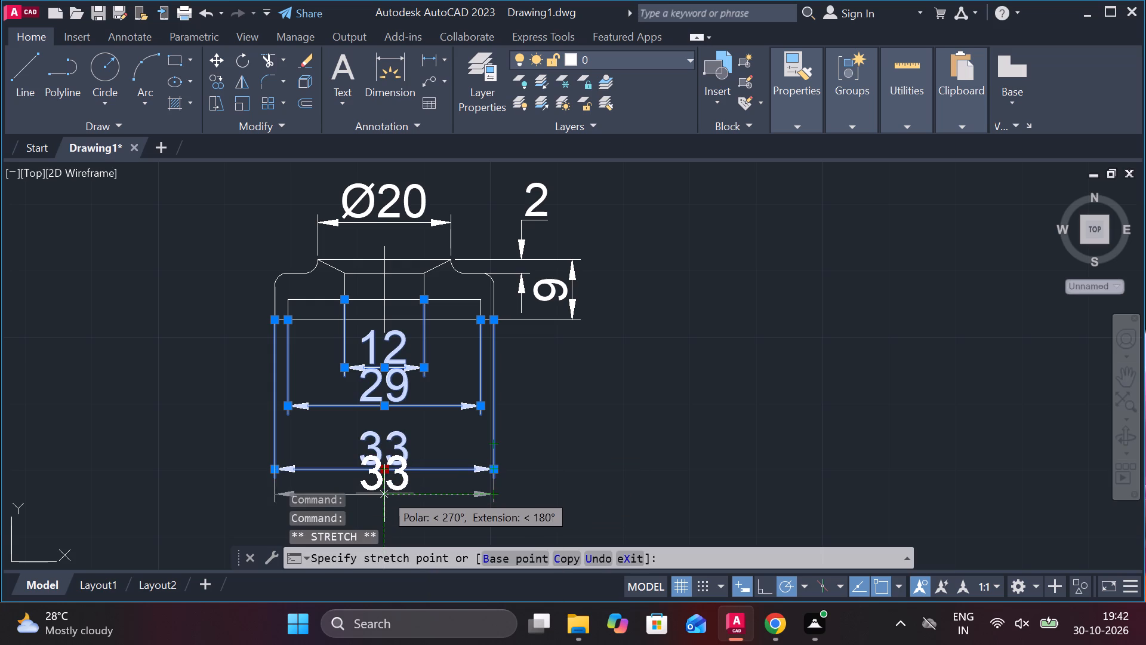
click(383, 404)
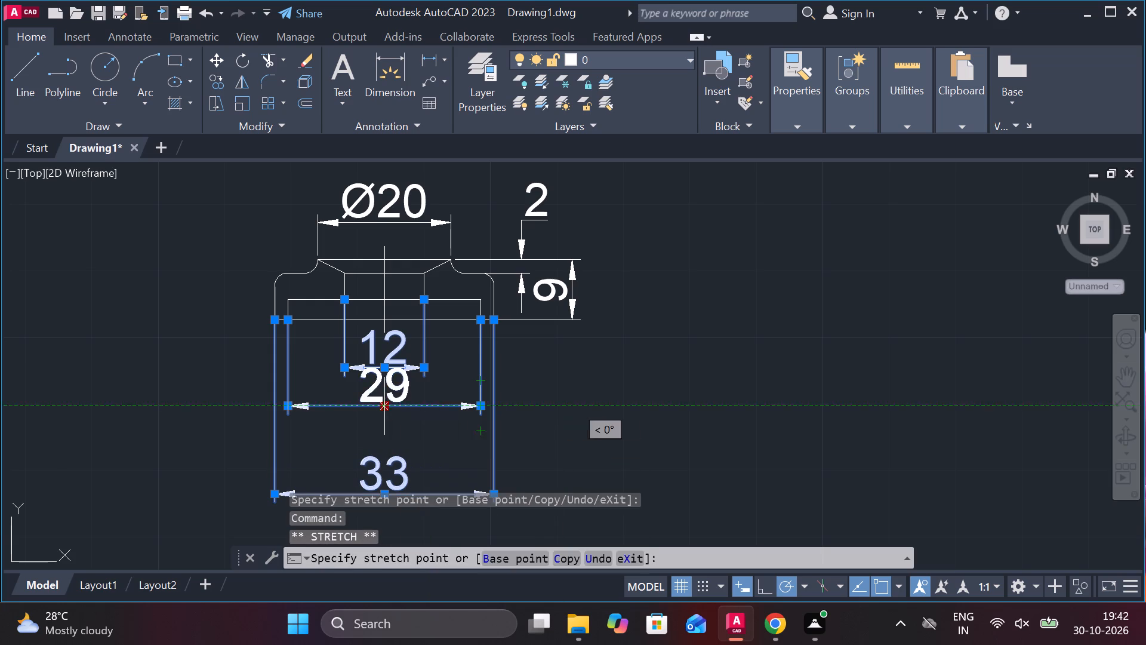
click(383, 434)
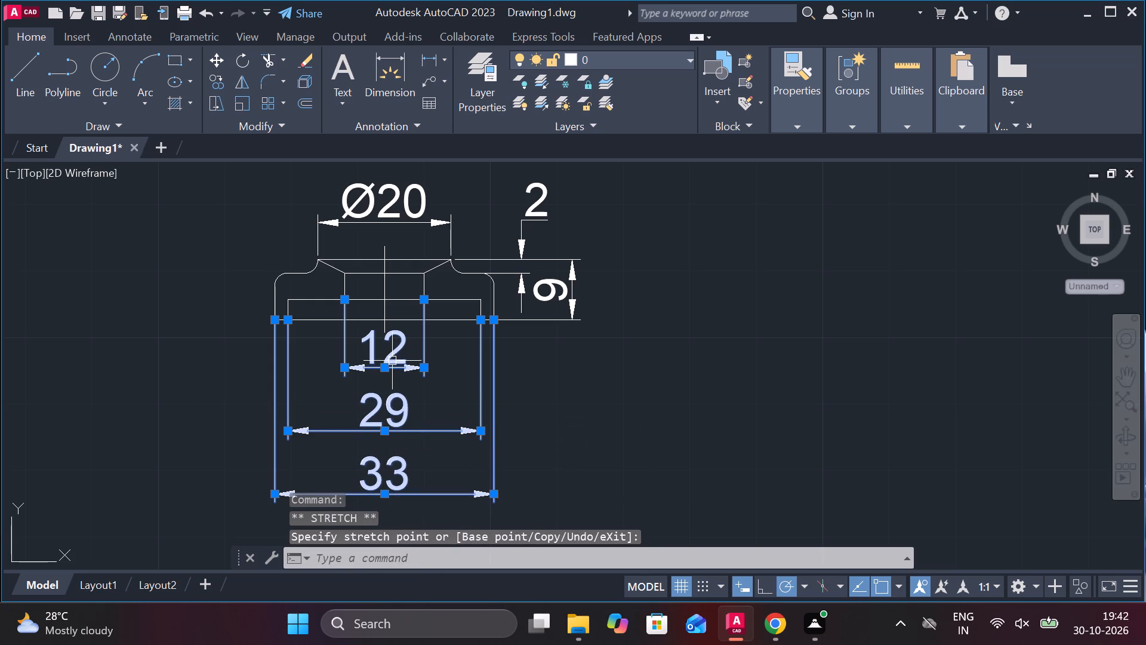
click(386, 371)
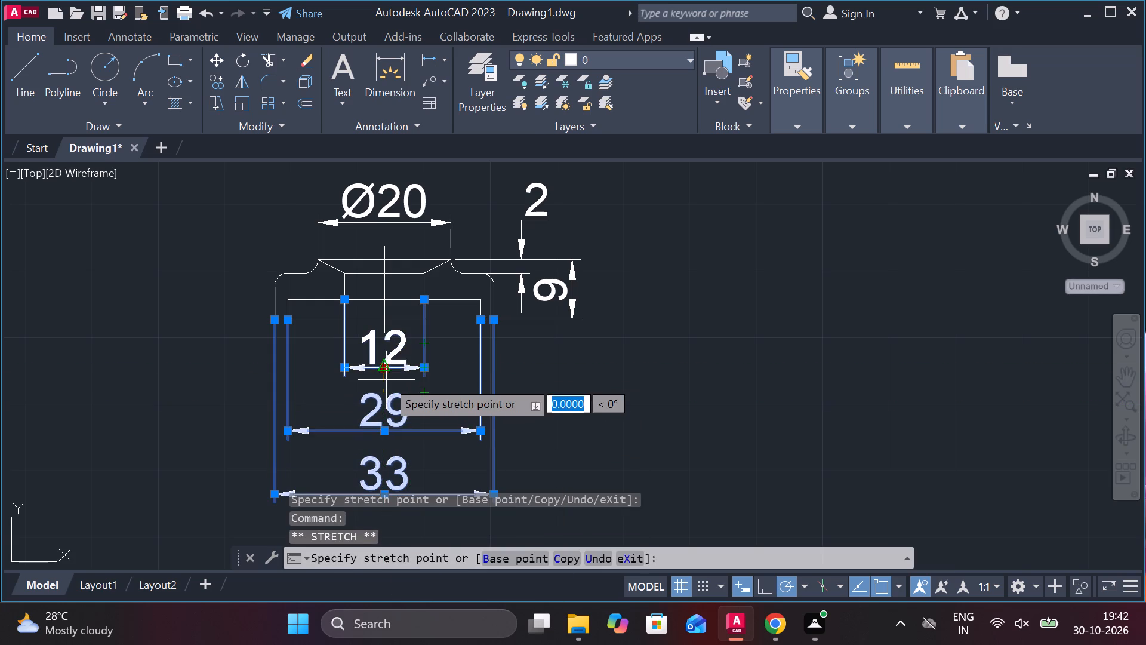
click(385, 377)
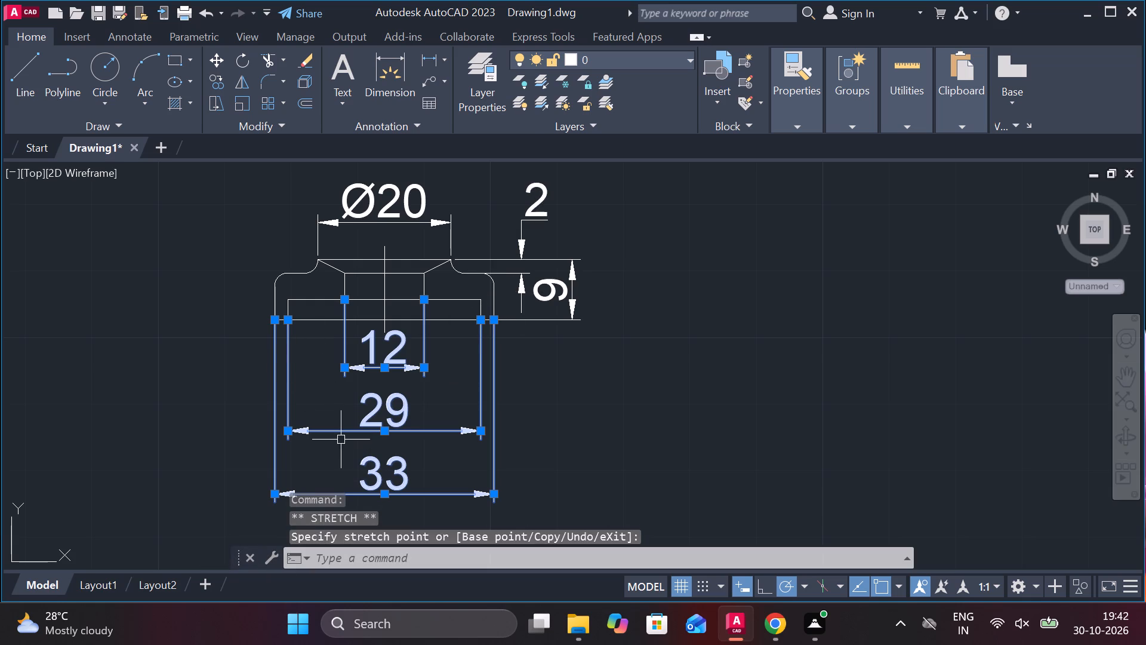
double_click(379, 351)
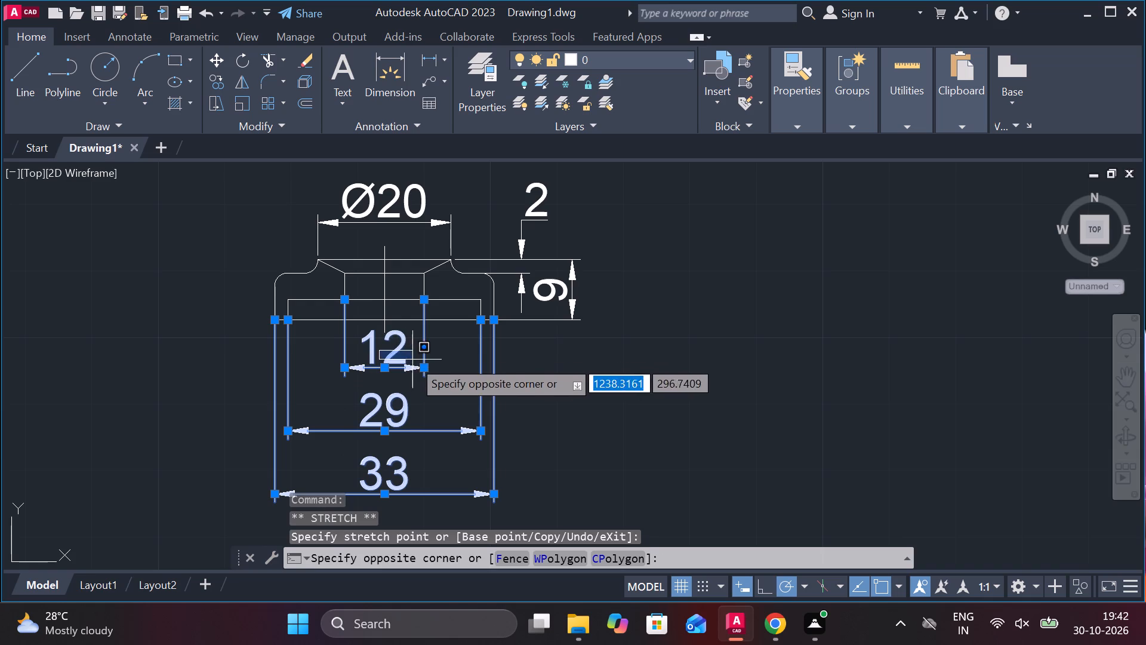
key(Escape)
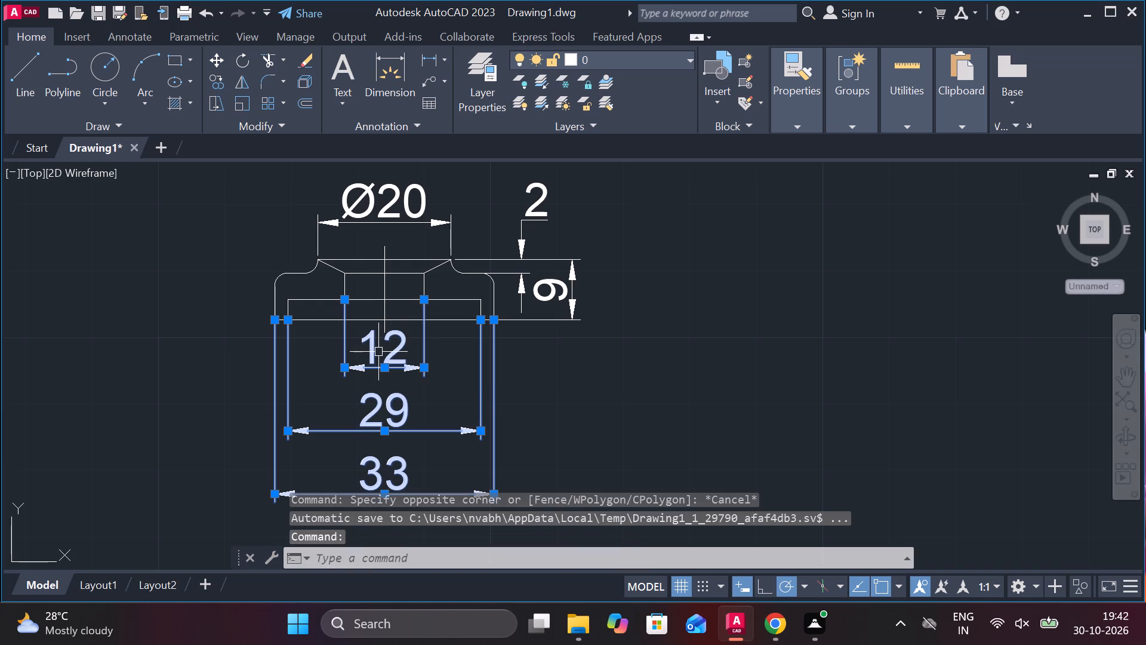
key(Escape)
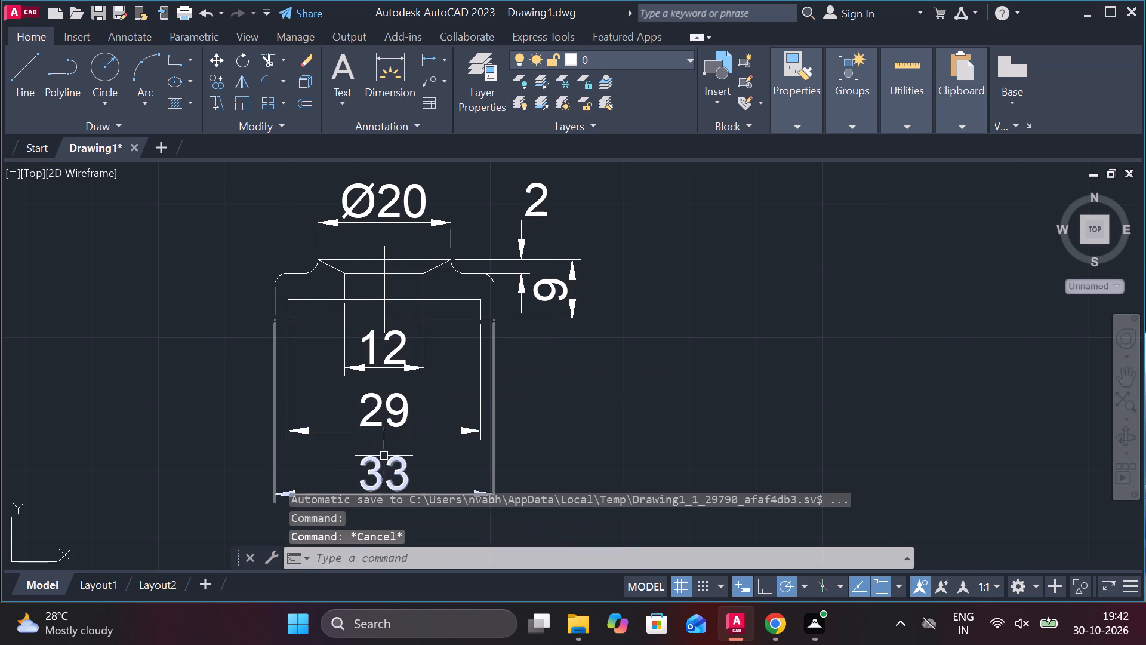
Add a diameter symbol before the 12, 29 and 33 dimension texts below the profile.
double_click(393, 349)
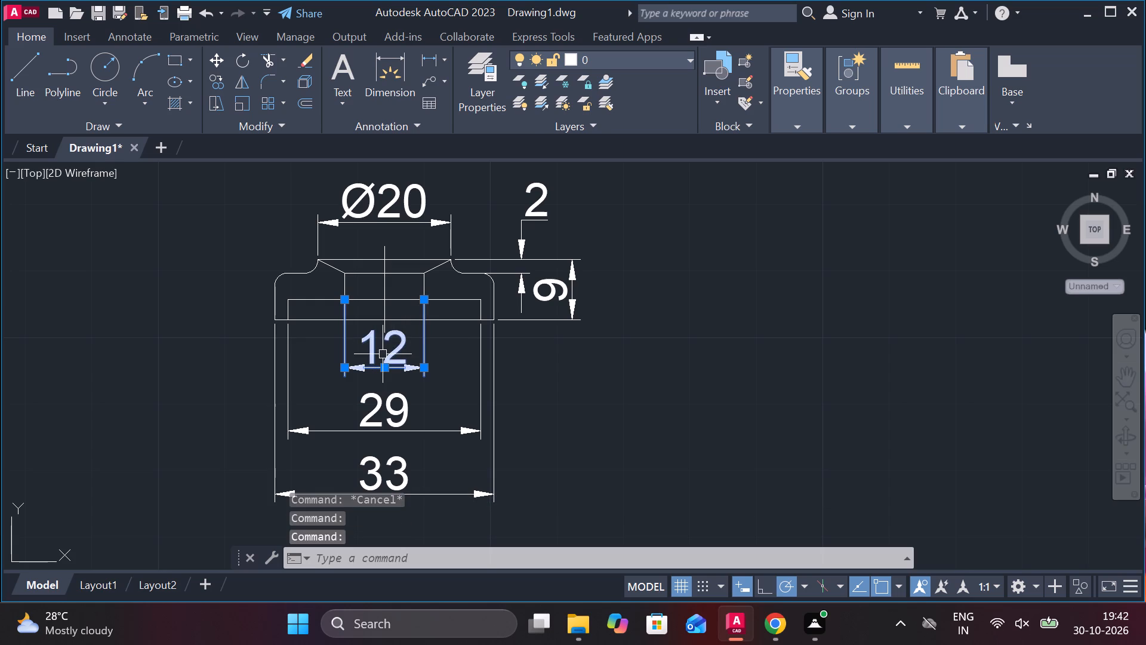
double_click(384, 354)
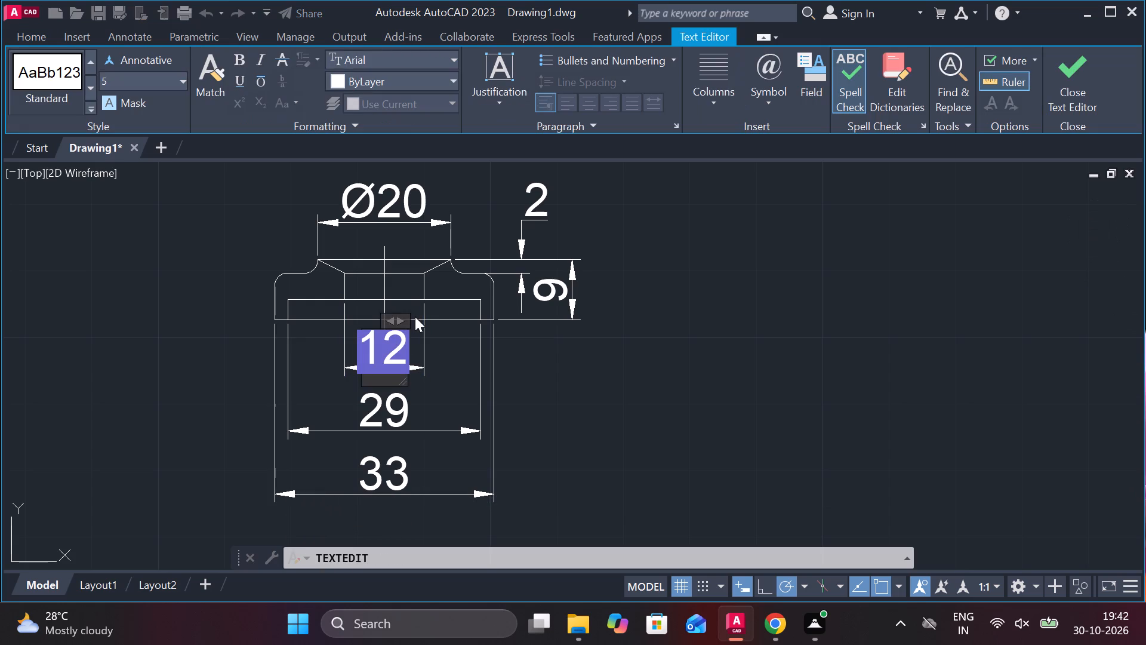
click(777, 105)
click(785, 168)
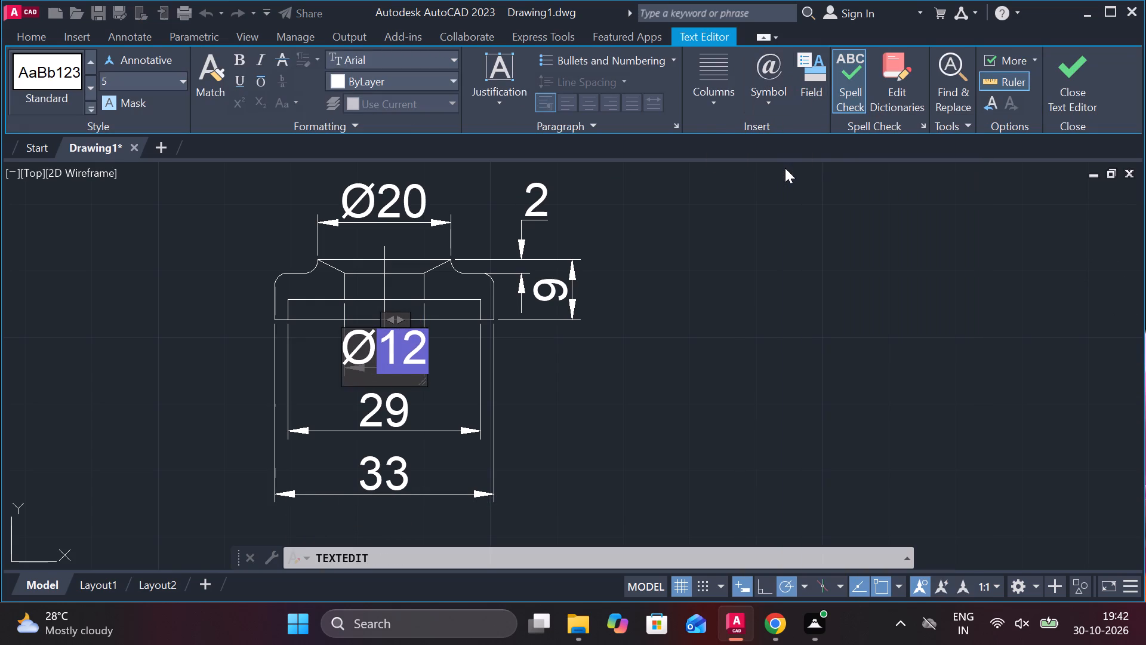
double_click(385, 411)
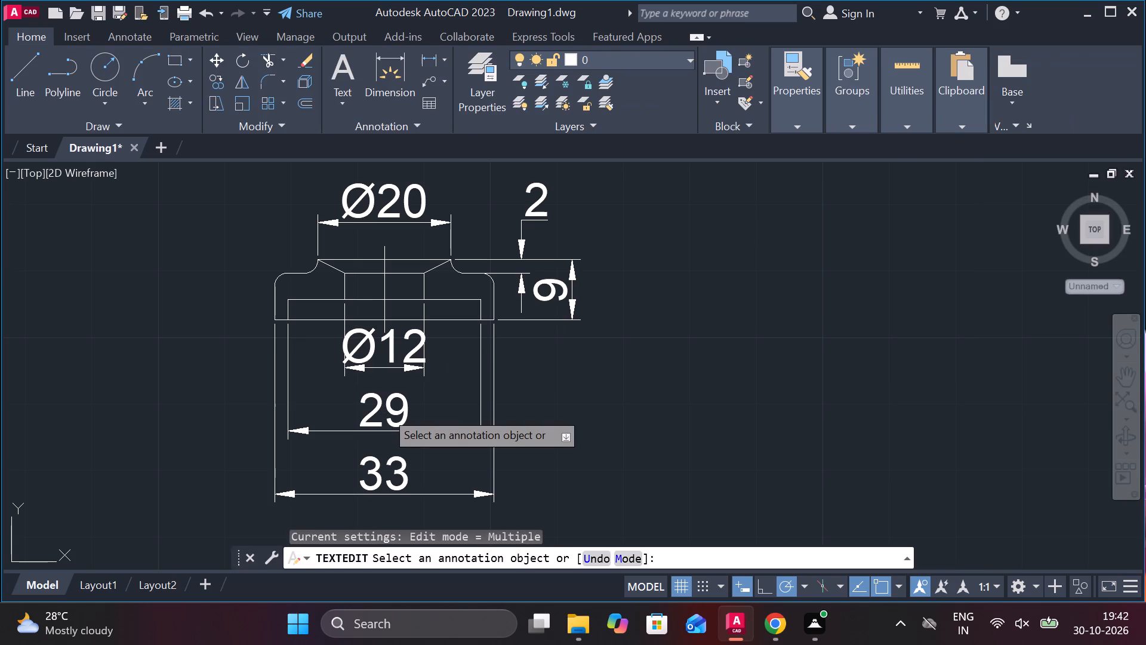
double_click(385, 411)
click(774, 102)
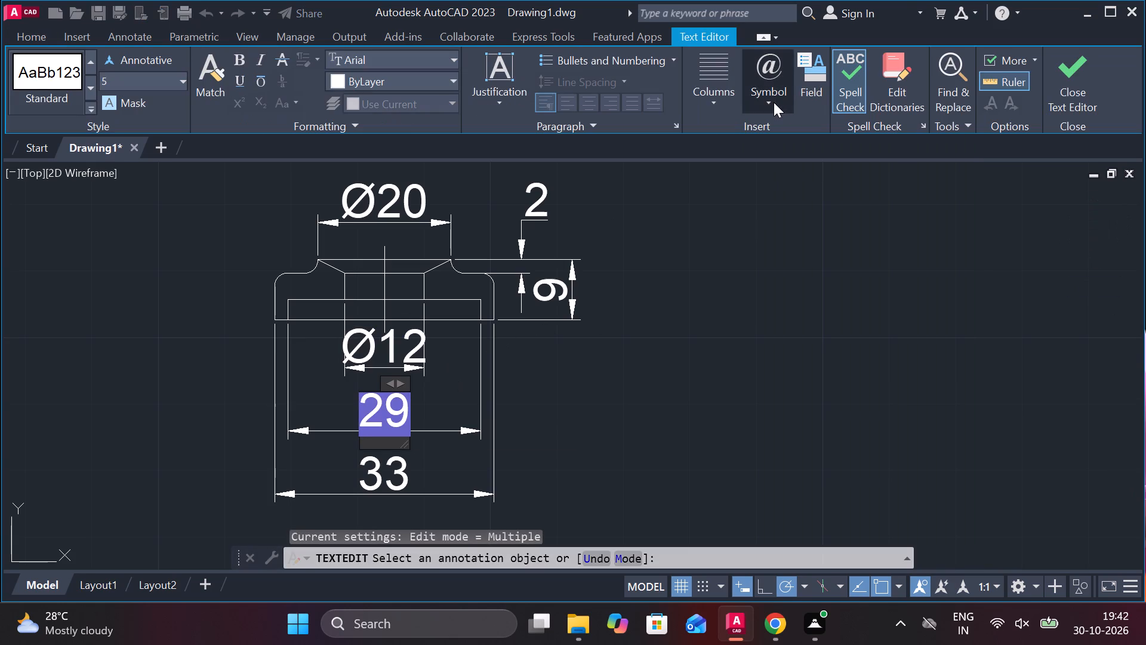
click(777, 179)
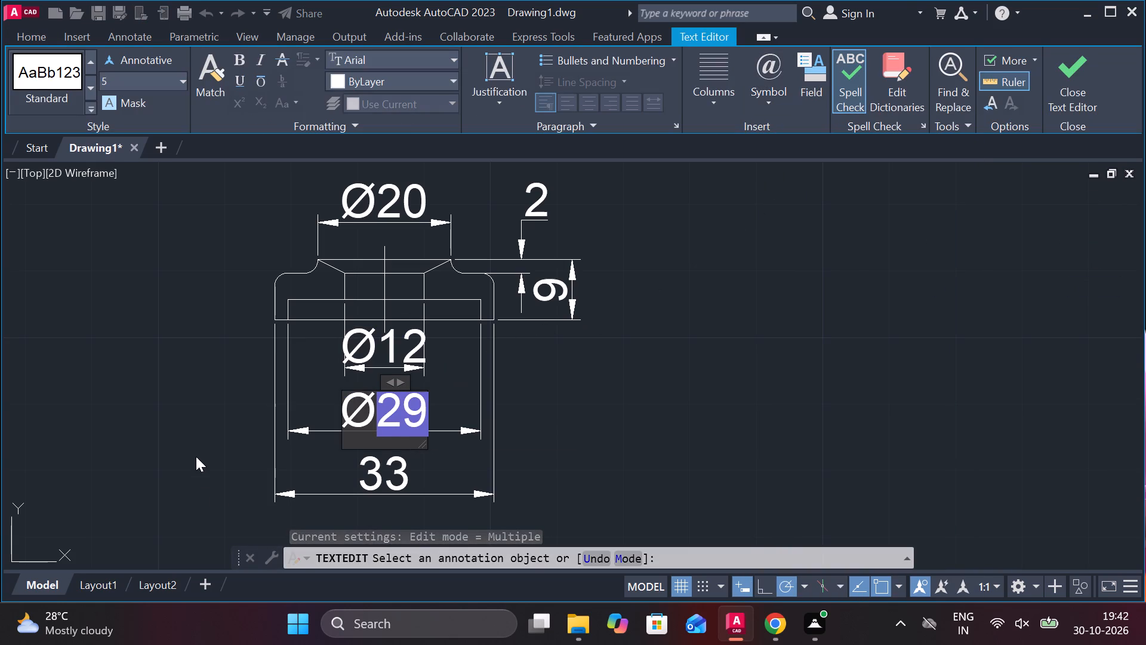
double_click(374, 468)
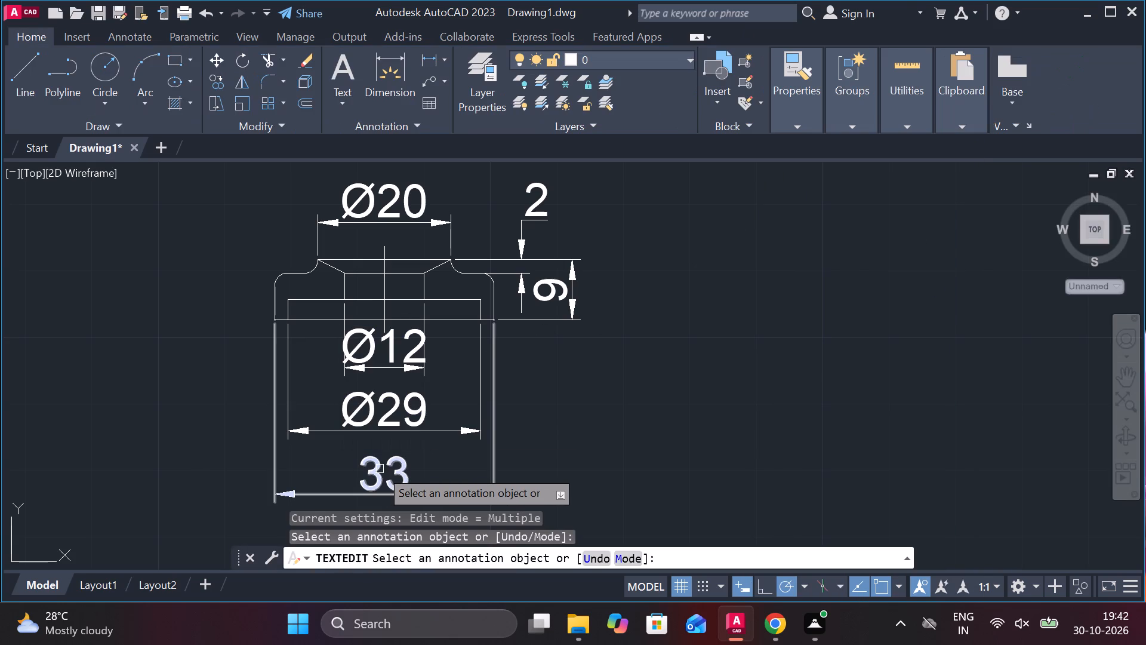
double_click(384, 479)
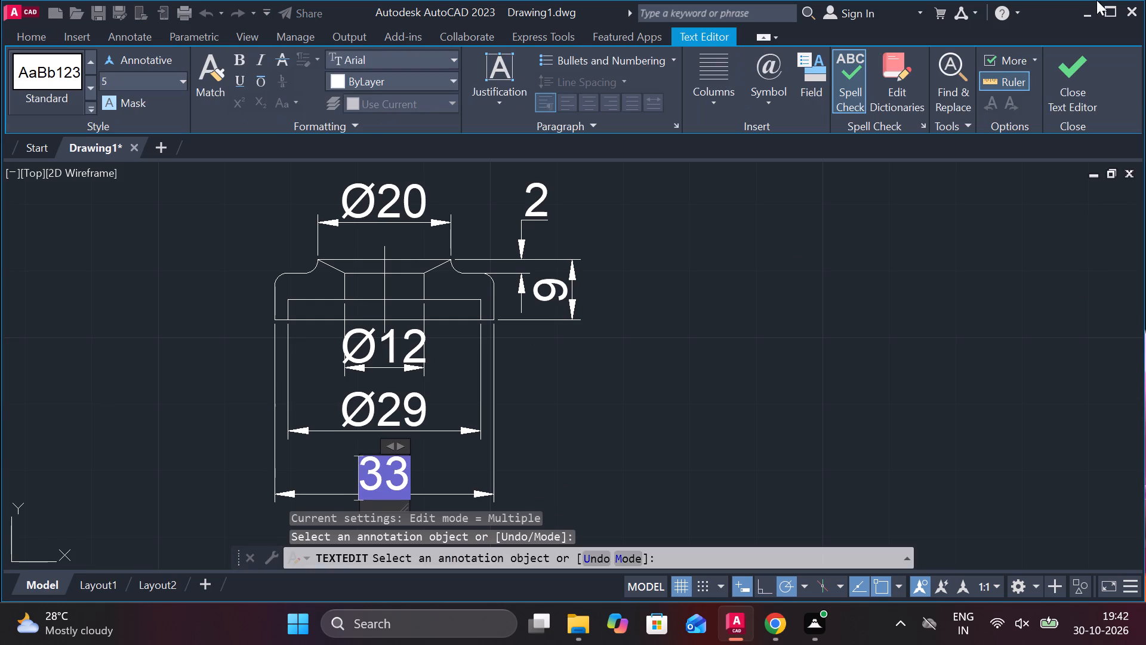
click(771, 98)
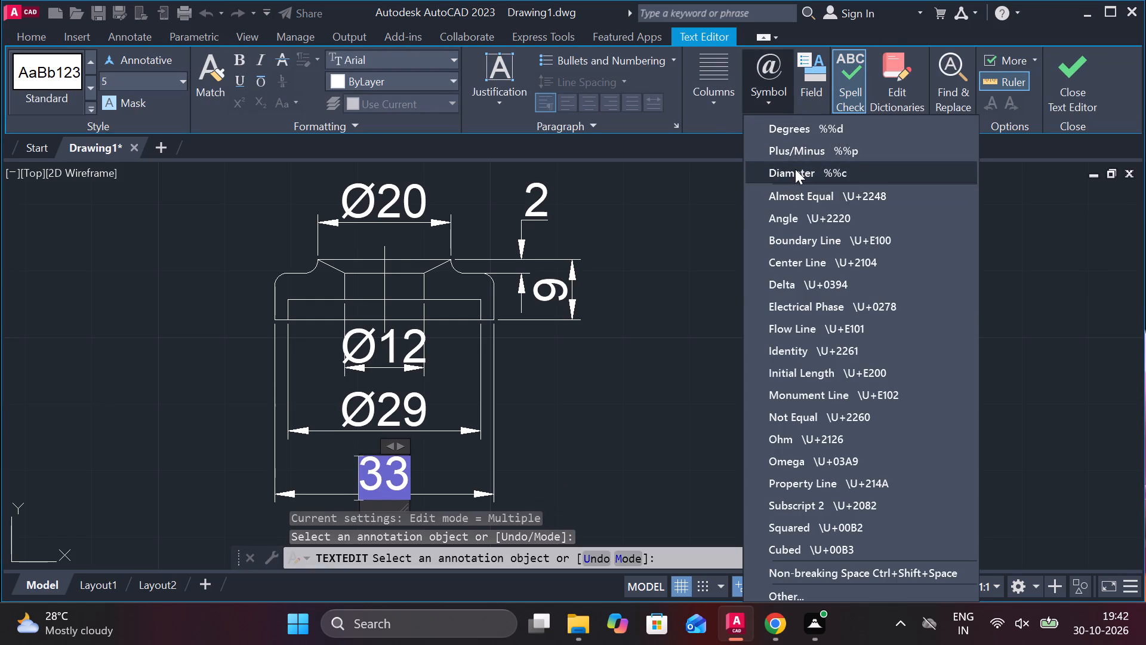
click(795, 169)
click(623, 388)
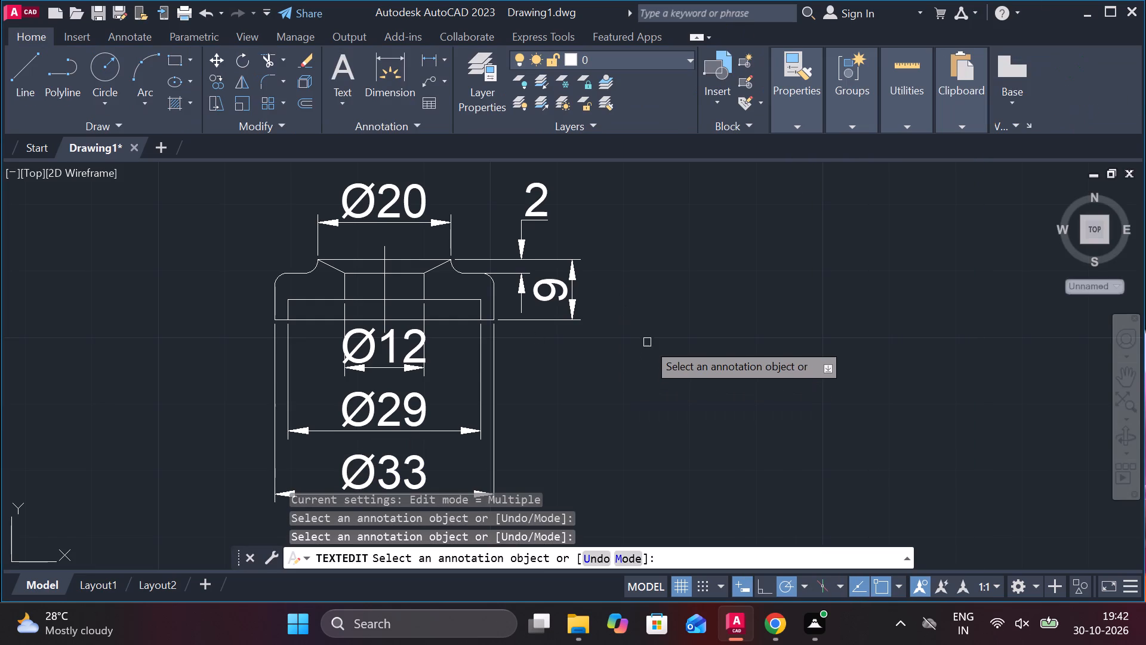
Draw a closed 34 by 6 rectangular outline with lines in the empty space above the 33-wide profile, beside the flange section.
scroll(647, 342, down, 2)
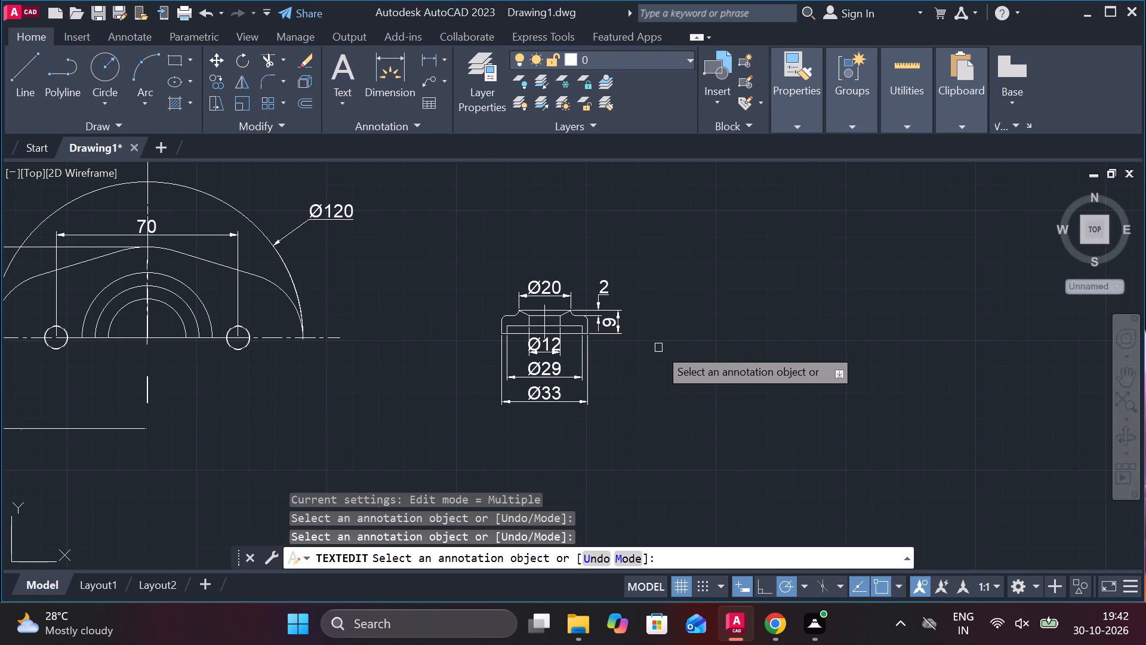
scroll(658, 348, down, 3)
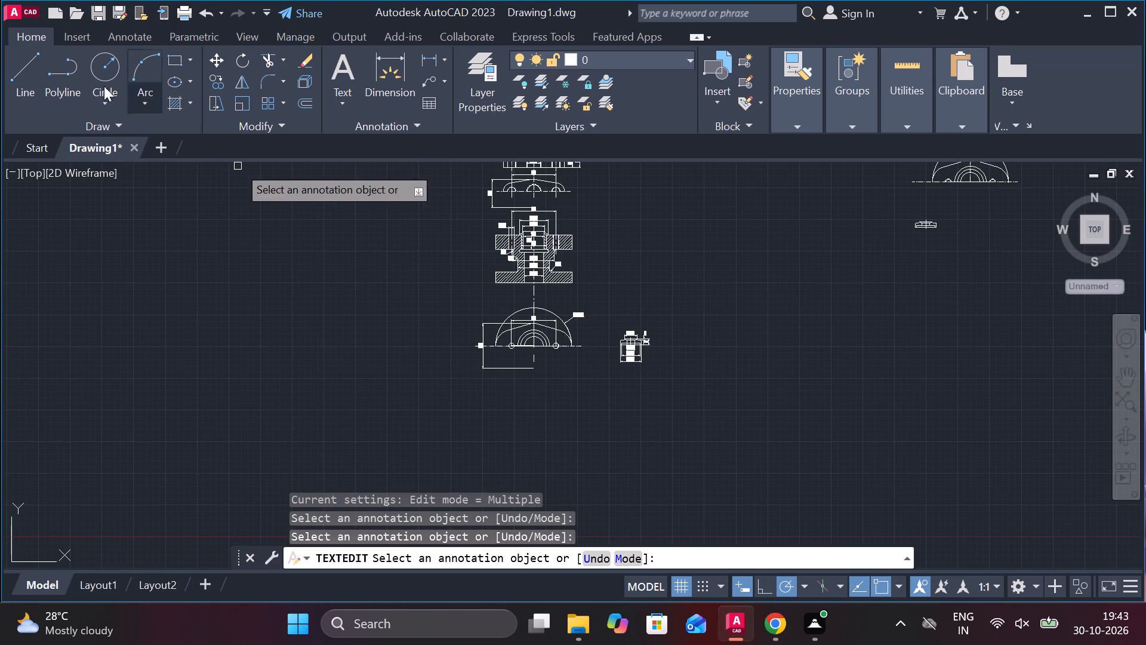
click(27, 68)
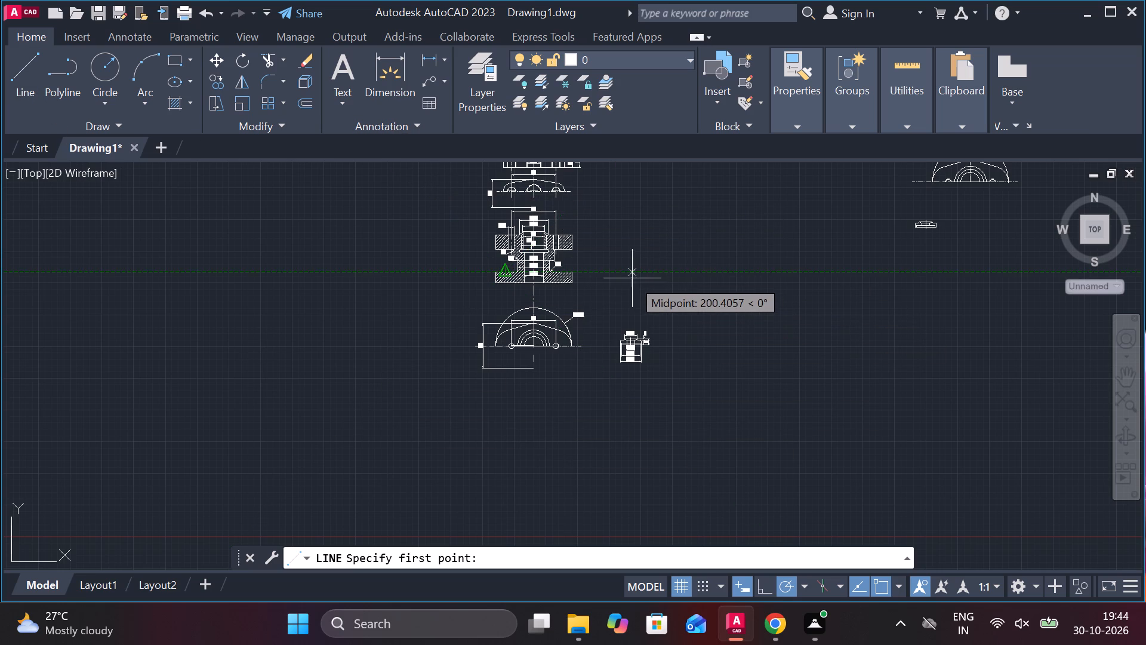
click(634, 279)
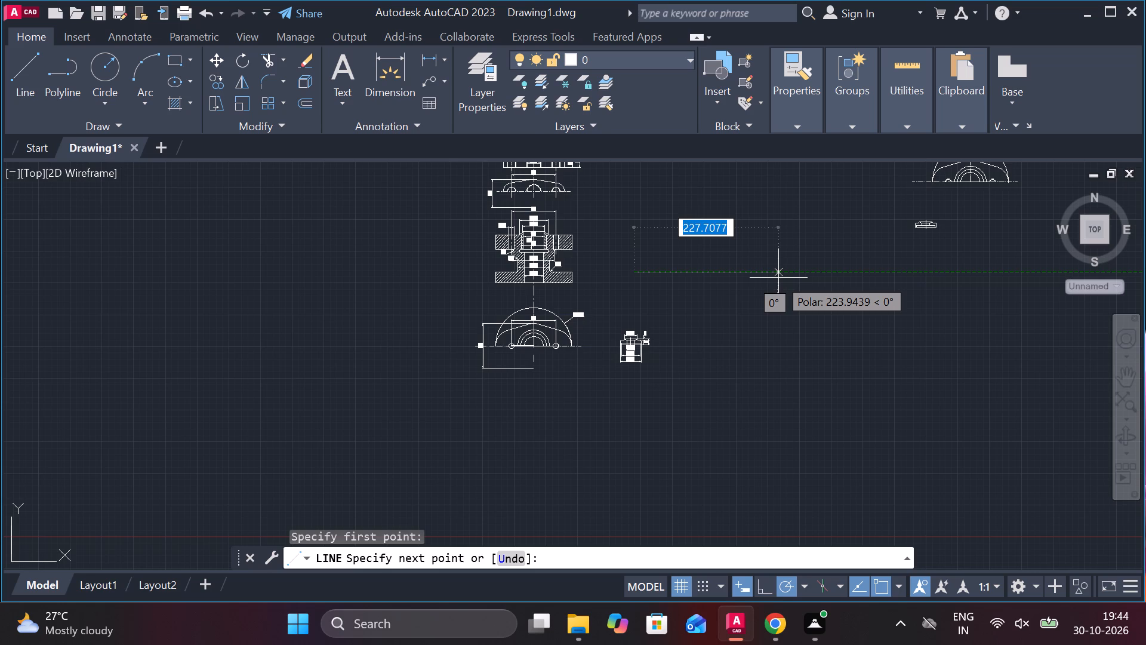
text(34)
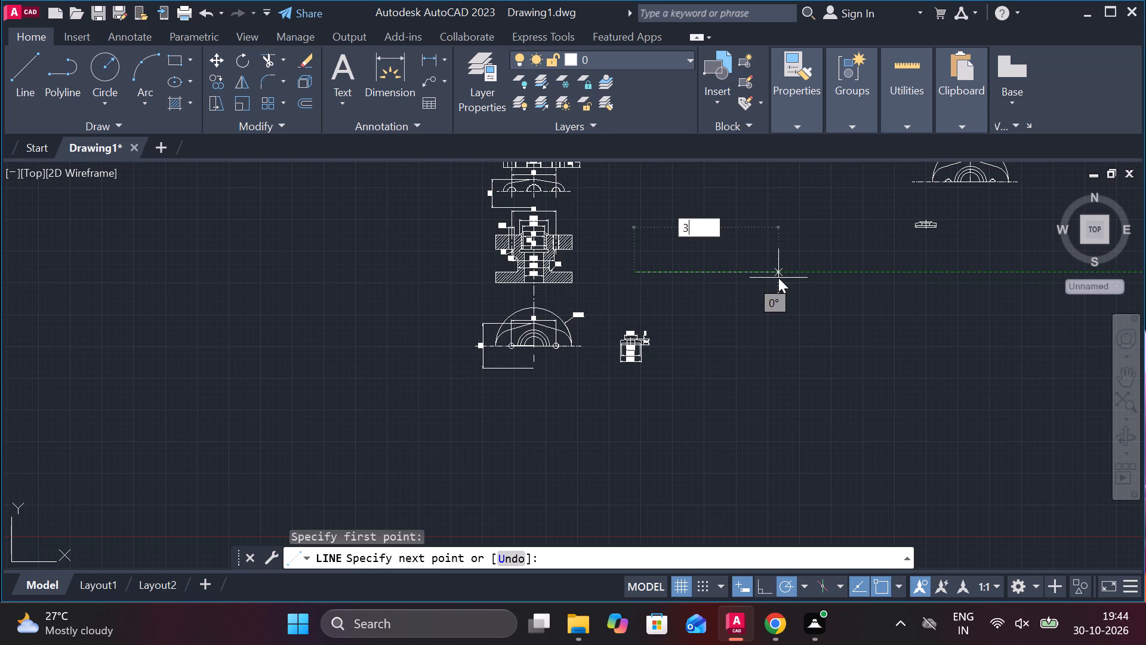
key(Return)
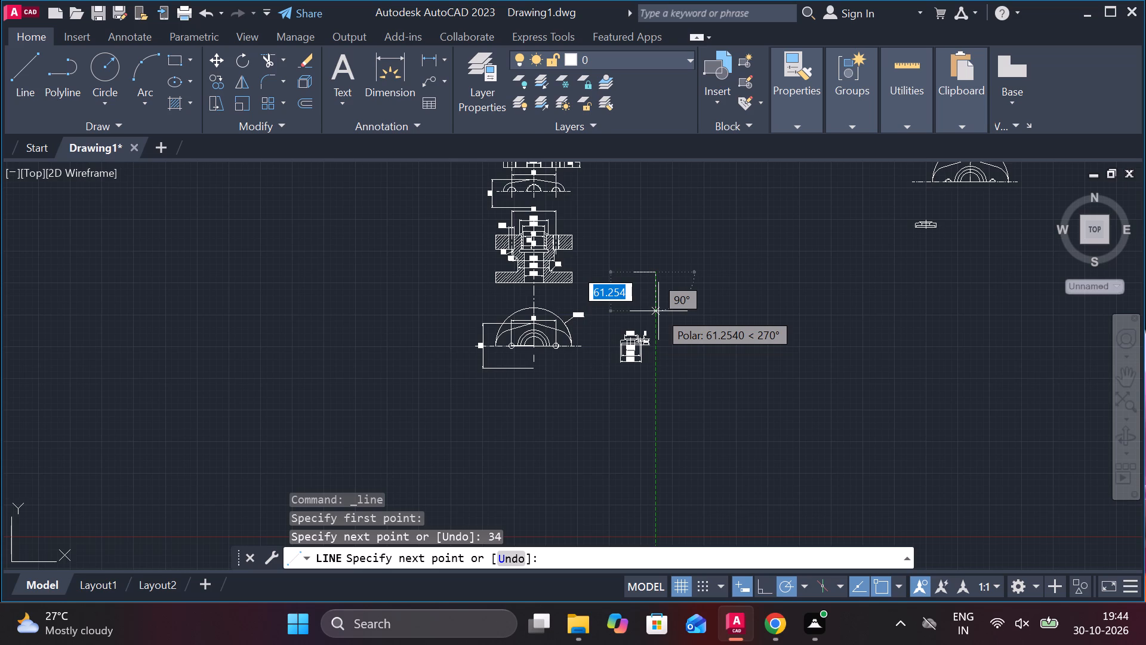
key(6)
key(Return)
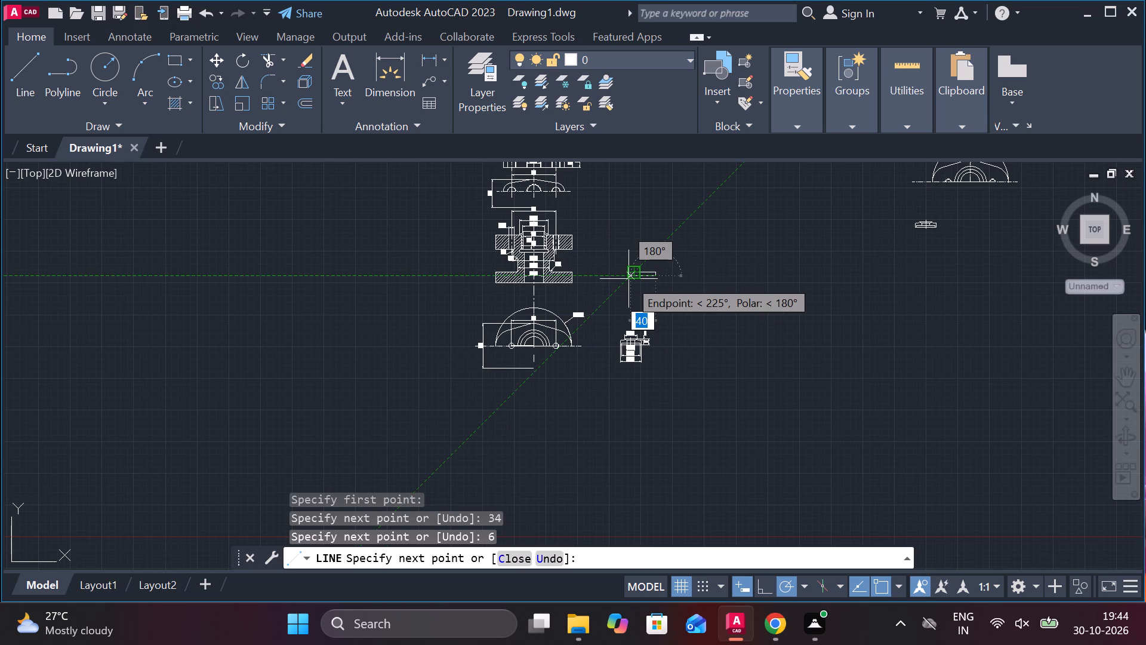
text(34)
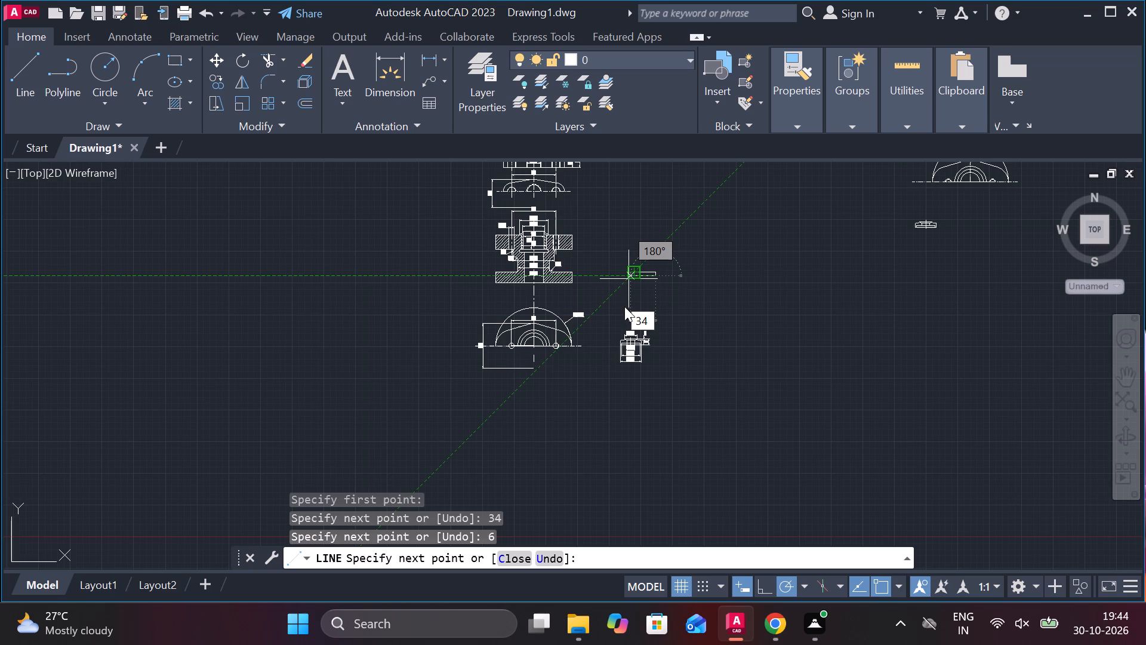
scroll(651, 294, up, 2)
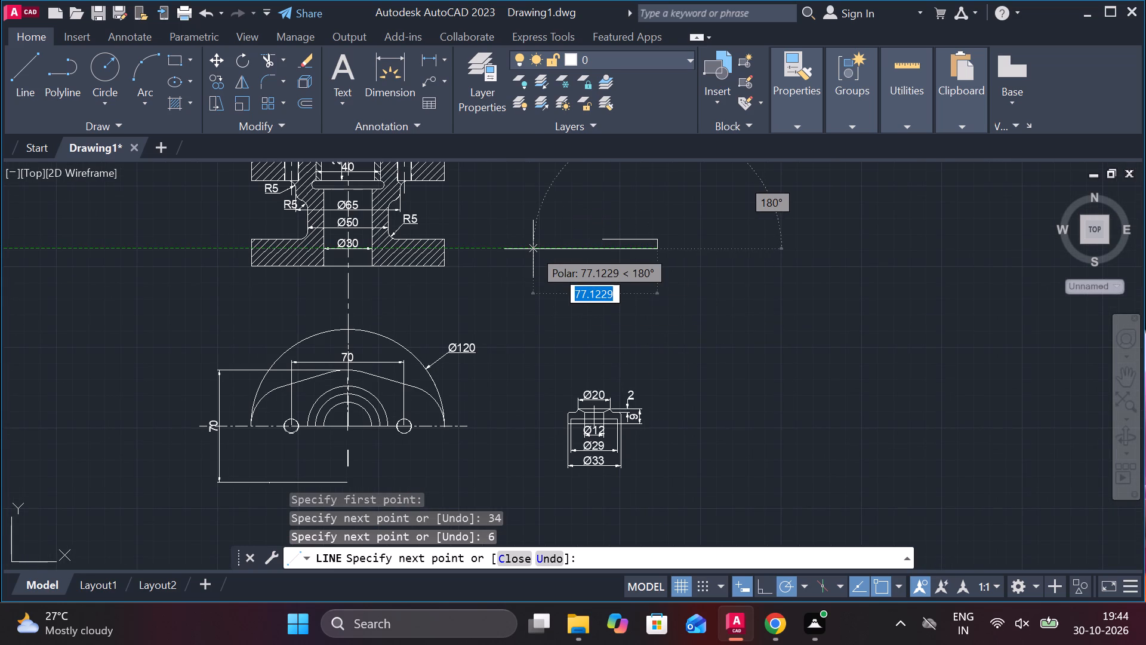
text(34)
key(Return)
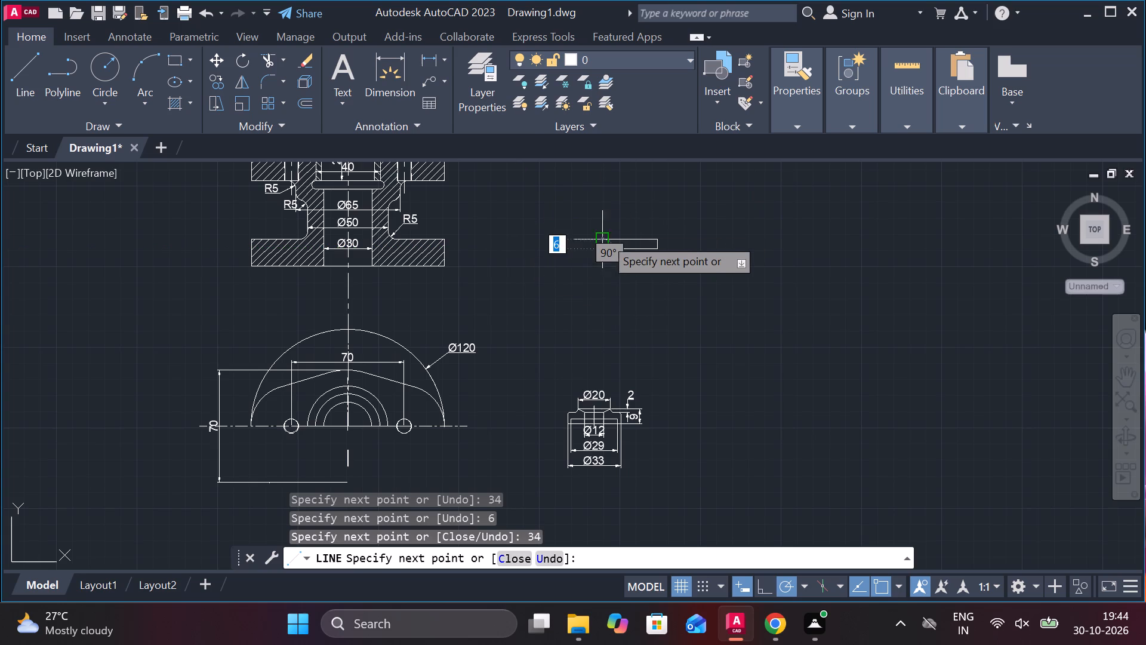
scroll(605, 232, up, 3)
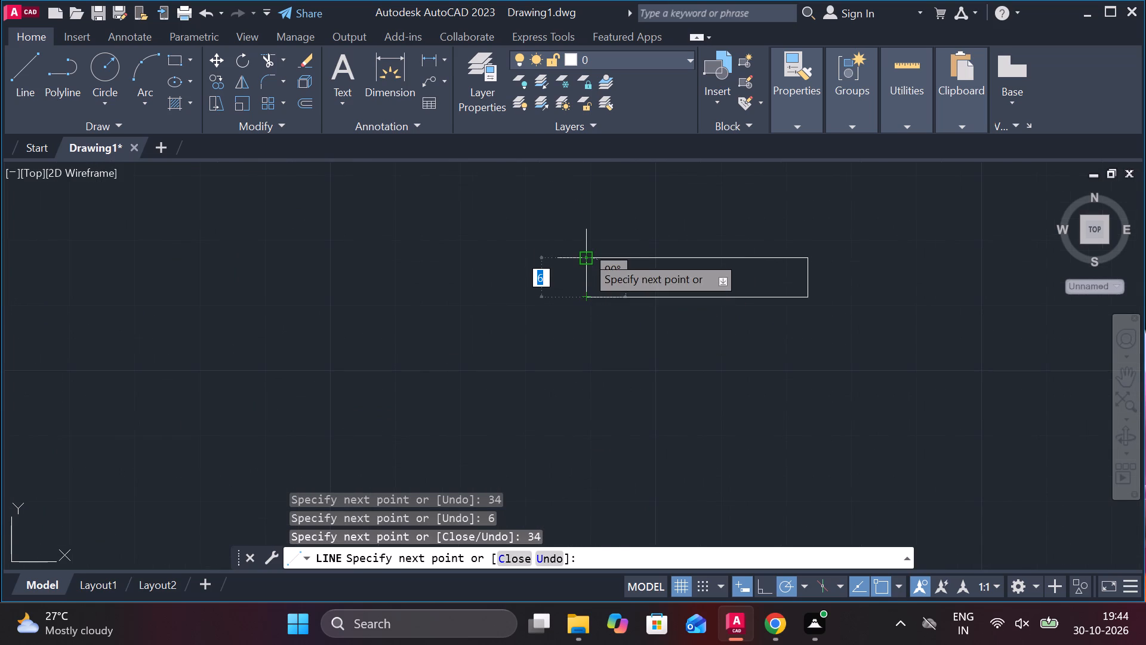
click(586, 255)
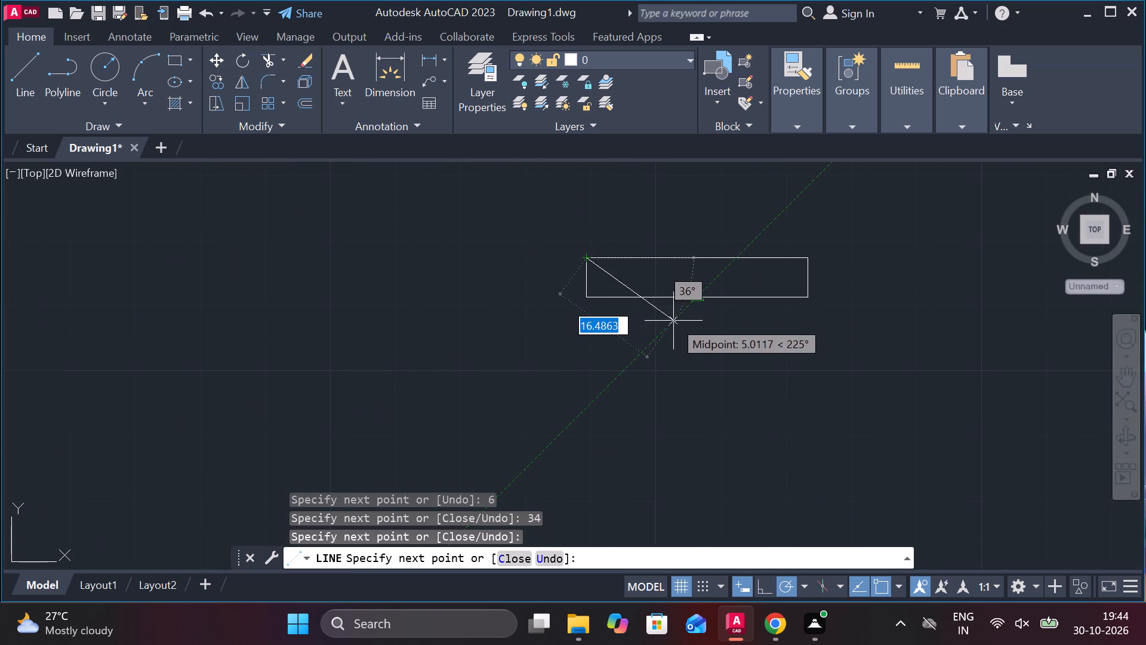
key(Escape)
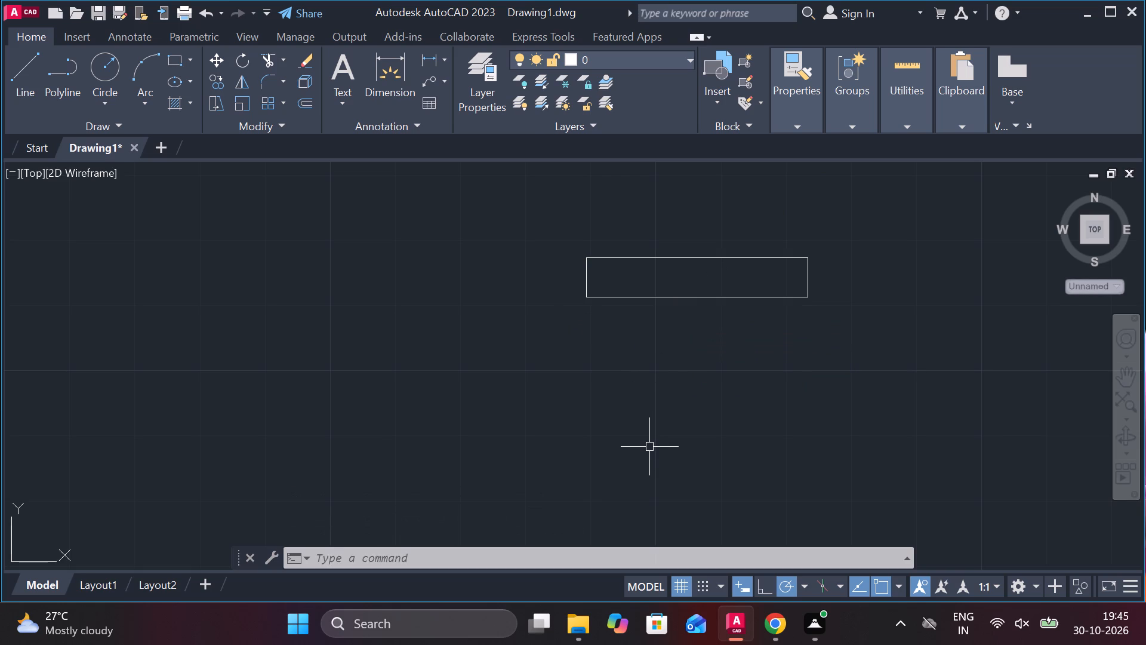
Draw a vertical centre line across the rectangle between the midpoints of its bottom and top edges.
click(26, 70)
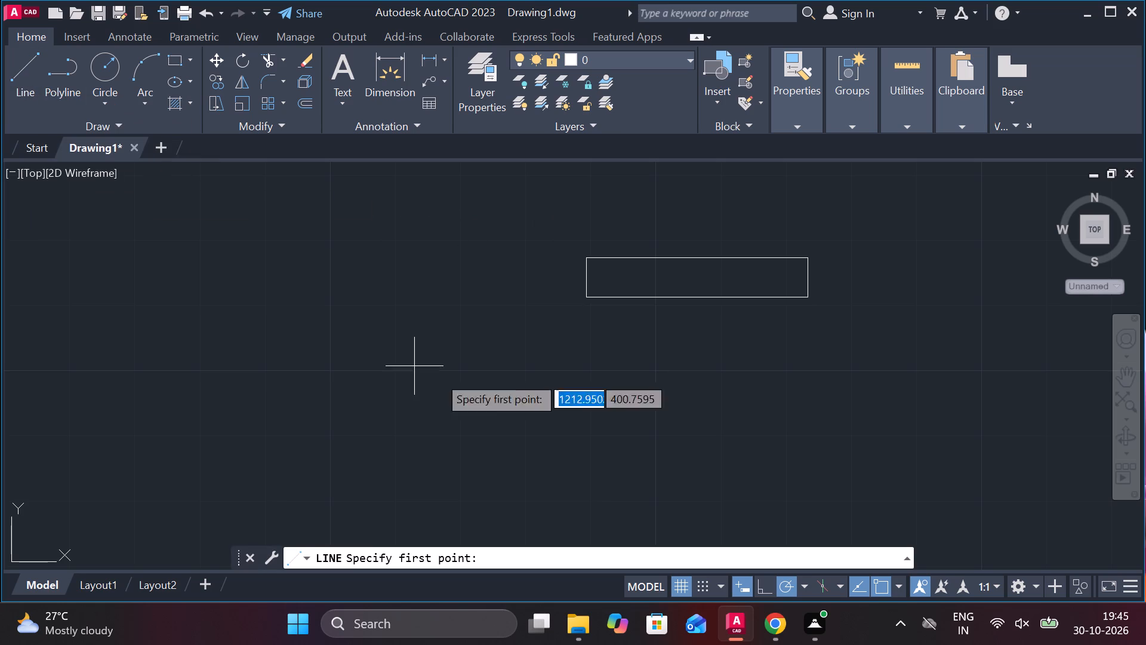
click(704, 294)
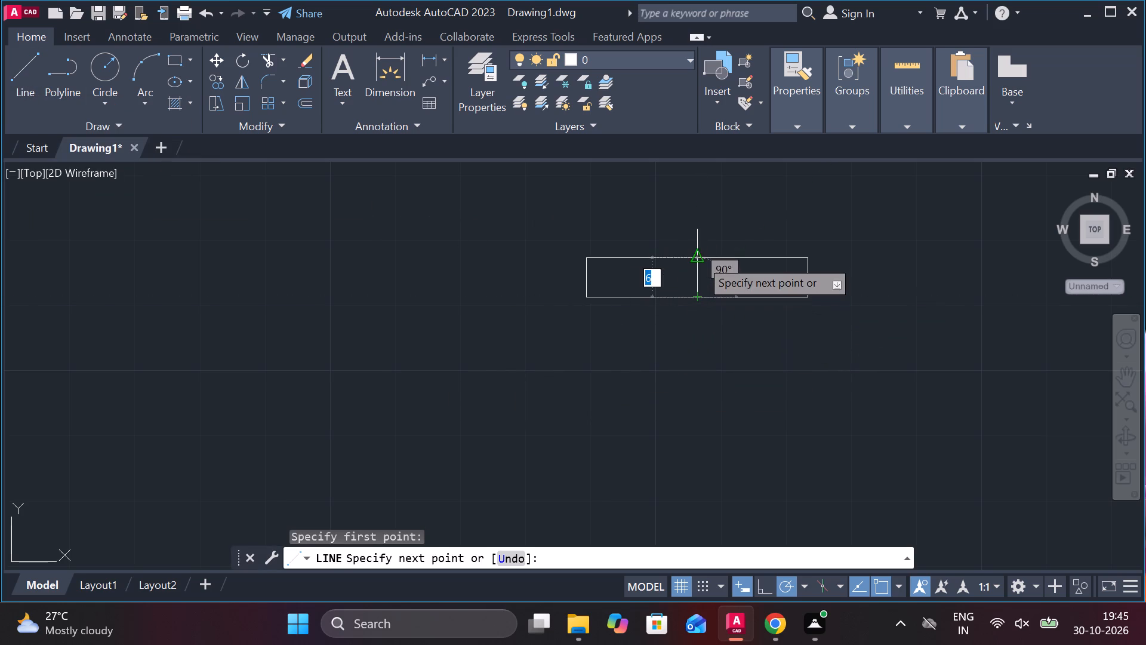
click(700, 259)
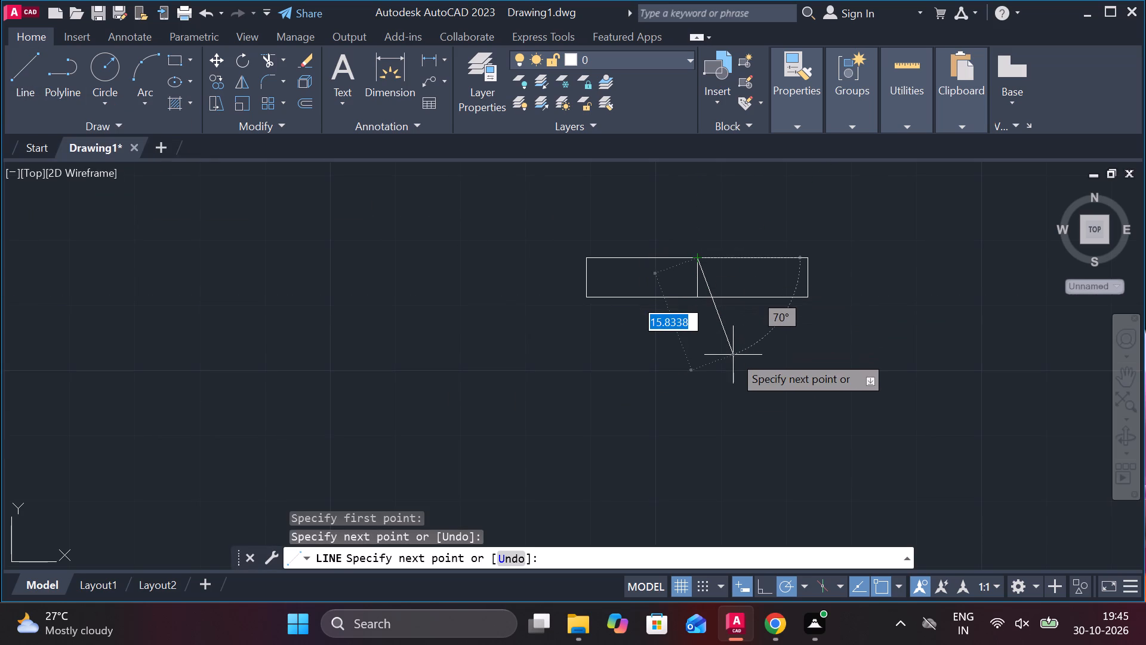
key(Escape)
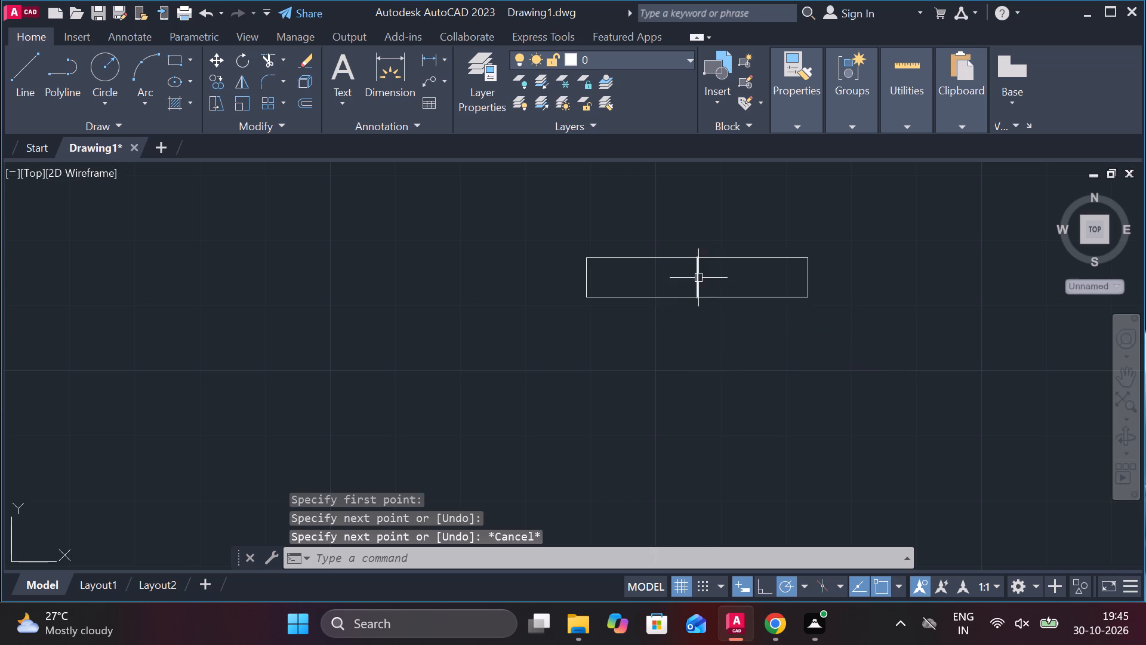
Copy the rectangle's vertical centre line 11.5 to the right and 11.5 to the left.
click(698, 278)
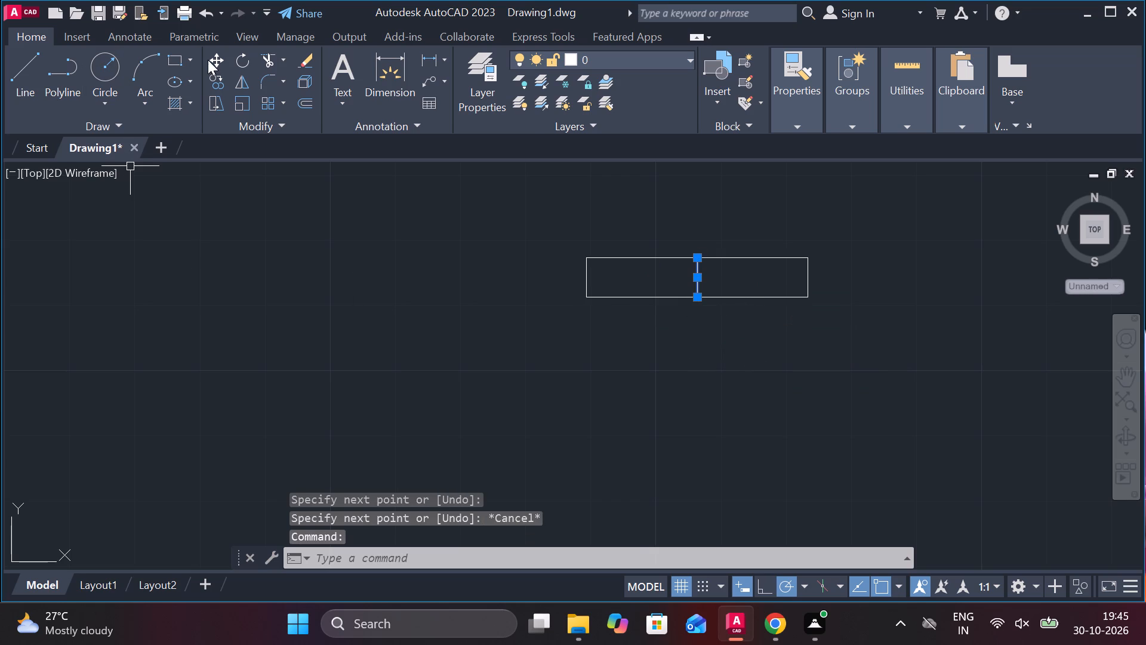
click(214, 82)
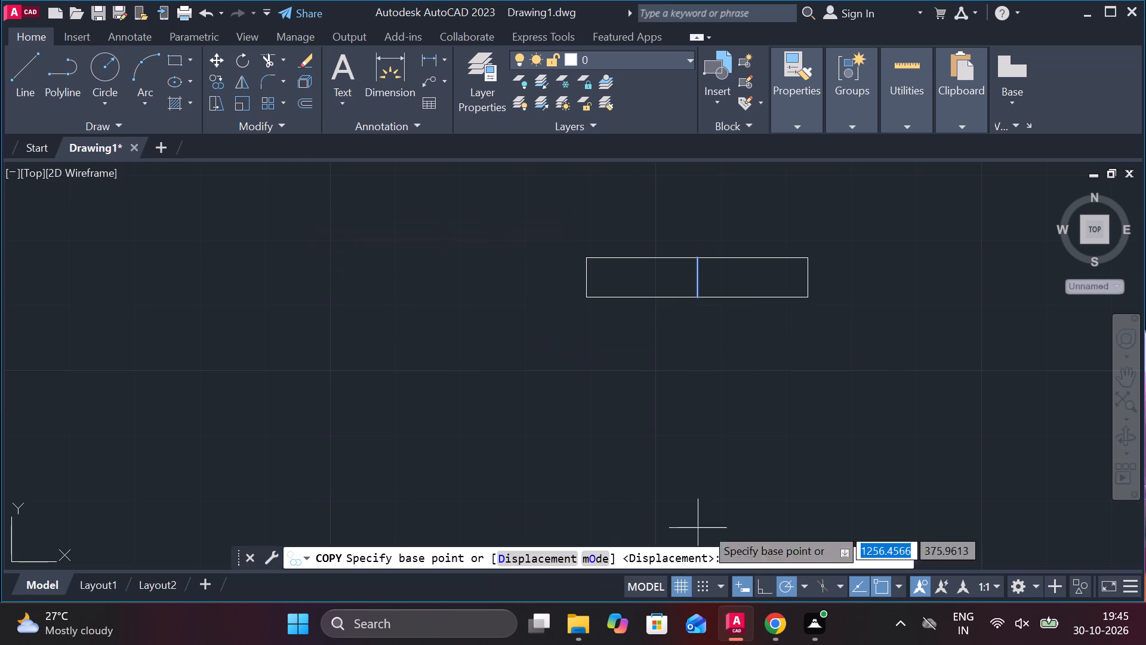
click(692, 282)
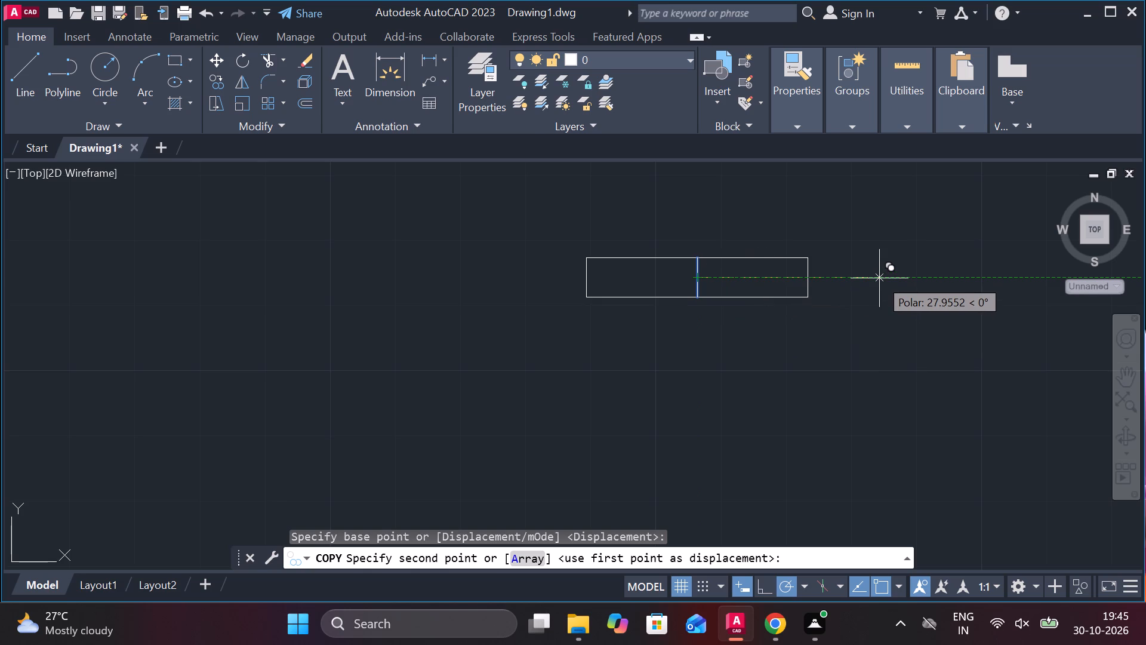
text(11)
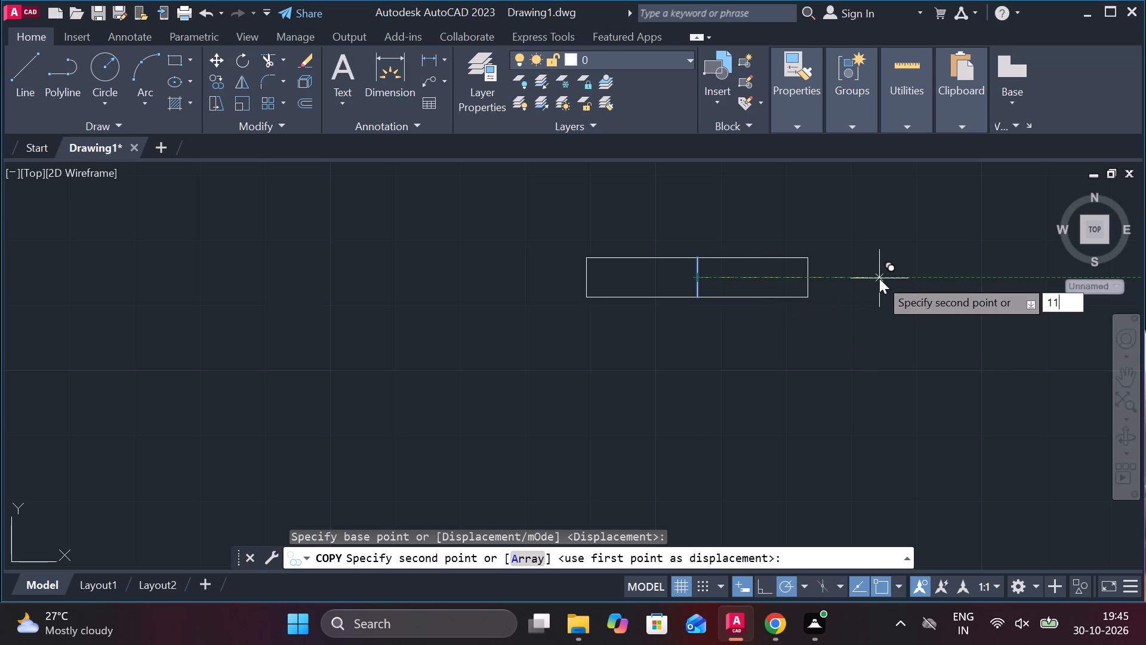
text(.5)
key(Return)
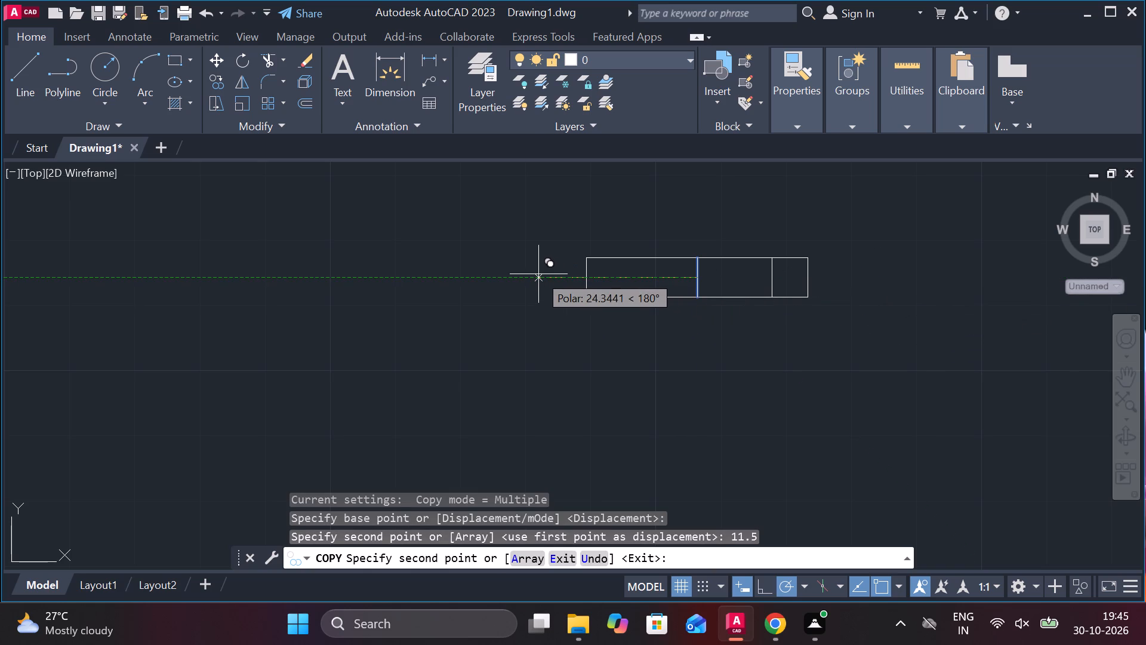
text(112)
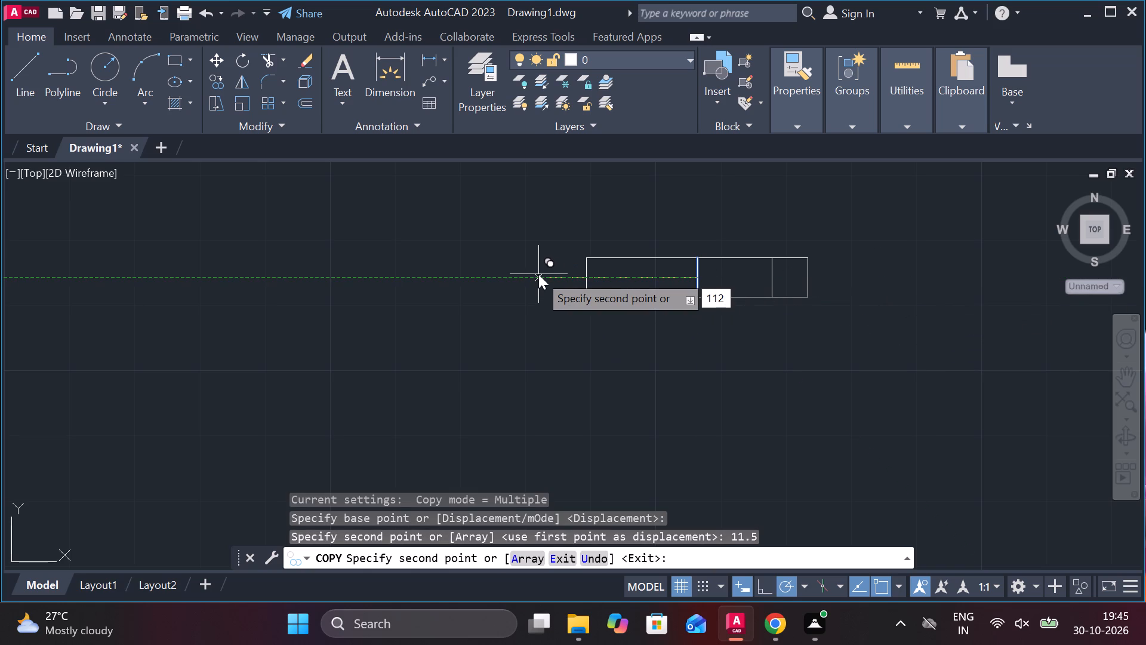
key(BackSpace)
text(.5)
key(Return)
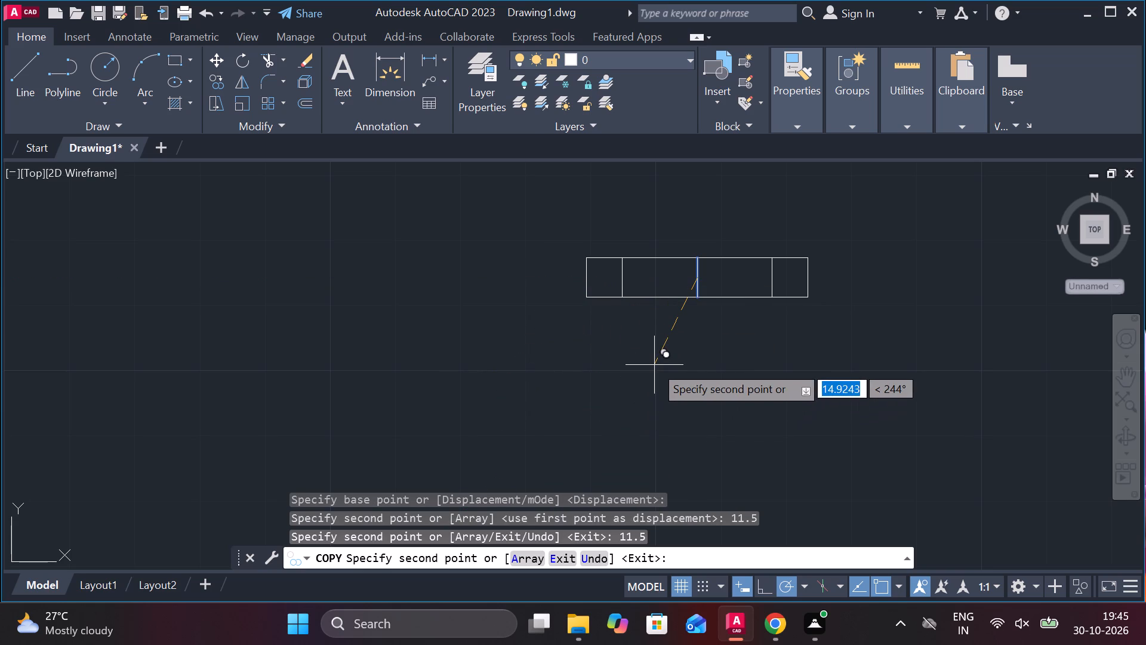
key(Escape)
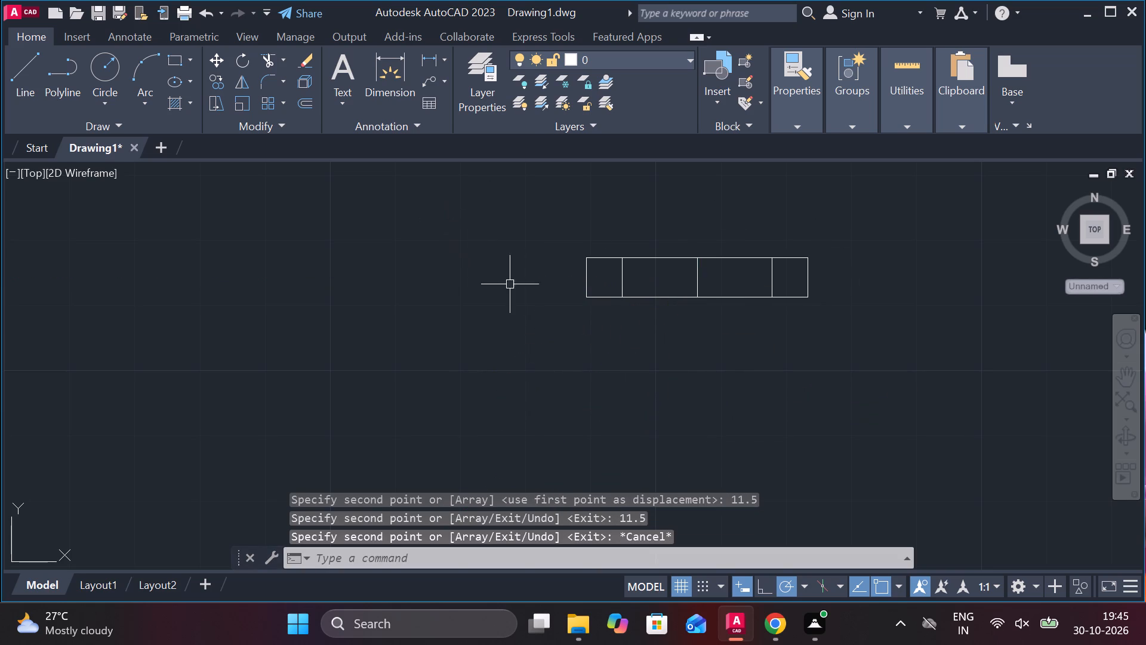
Copy the vertical line on the left side of the rectangle horizontally, using its midpoint as the base point.
scroll(636, 275, up, 2)
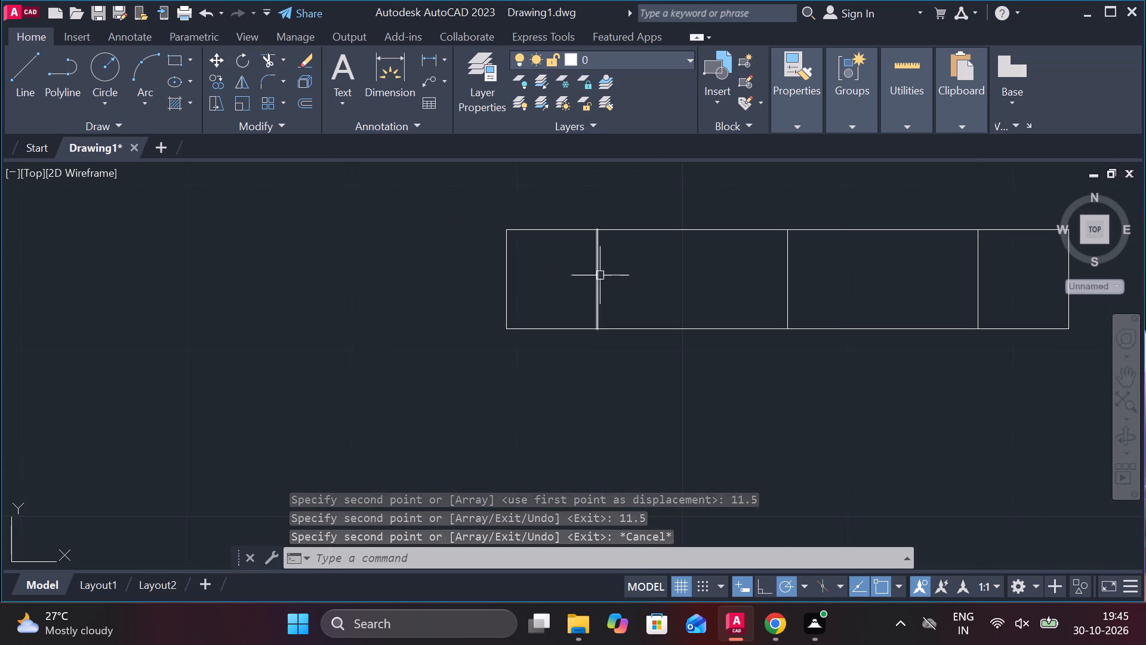
click(596, 275)
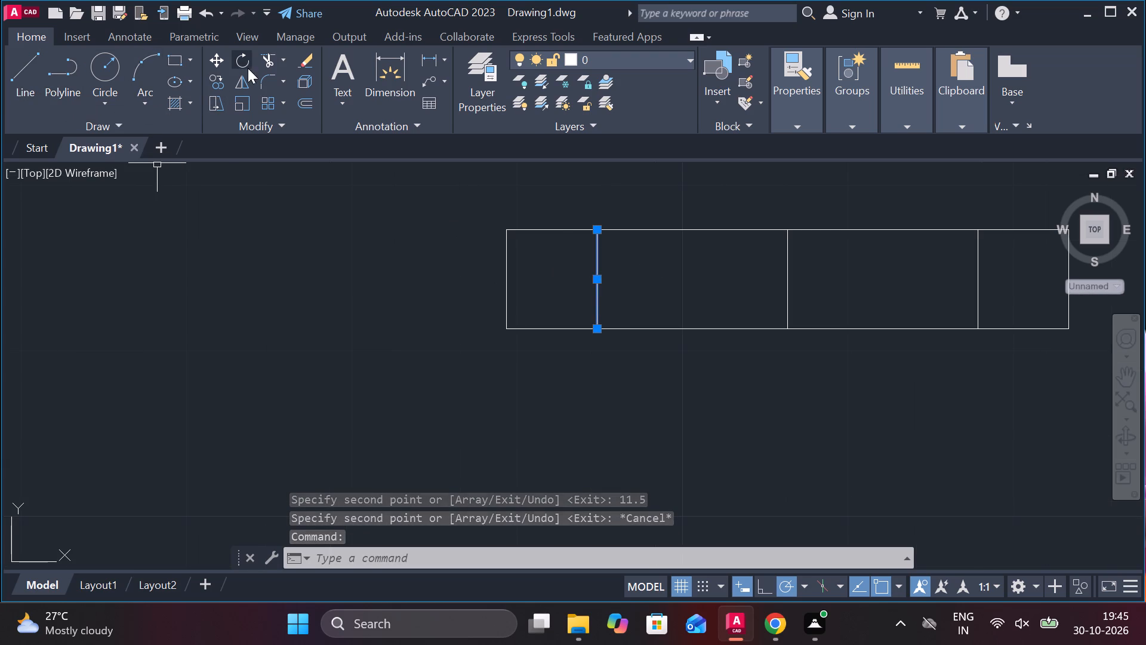
click(210, 82)
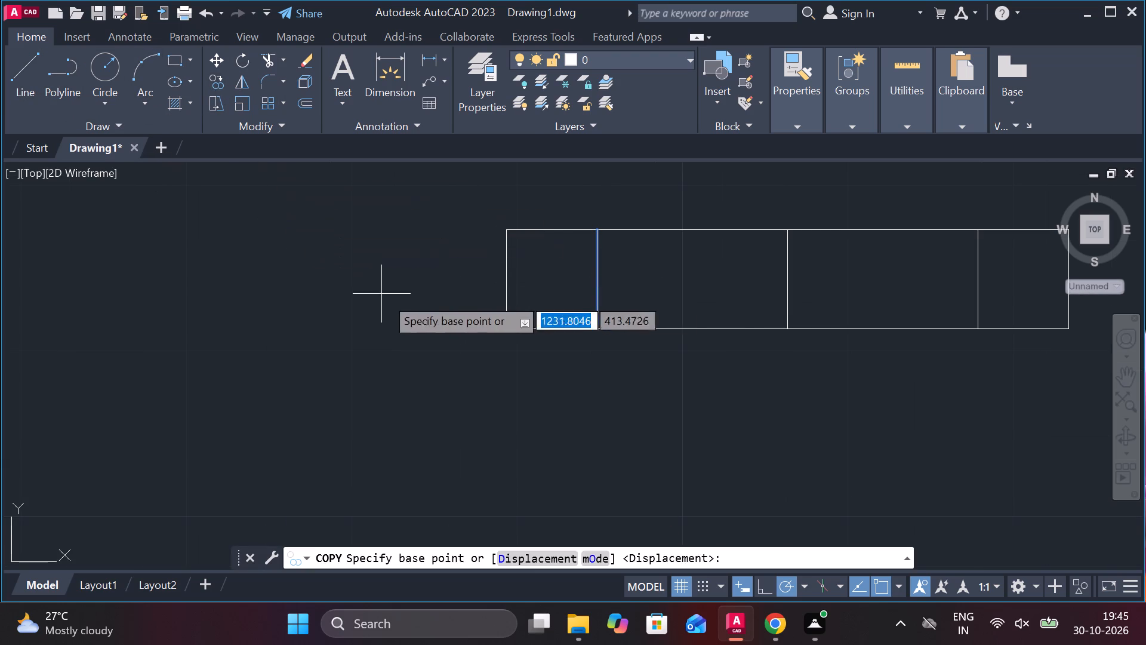
click(597, 286)
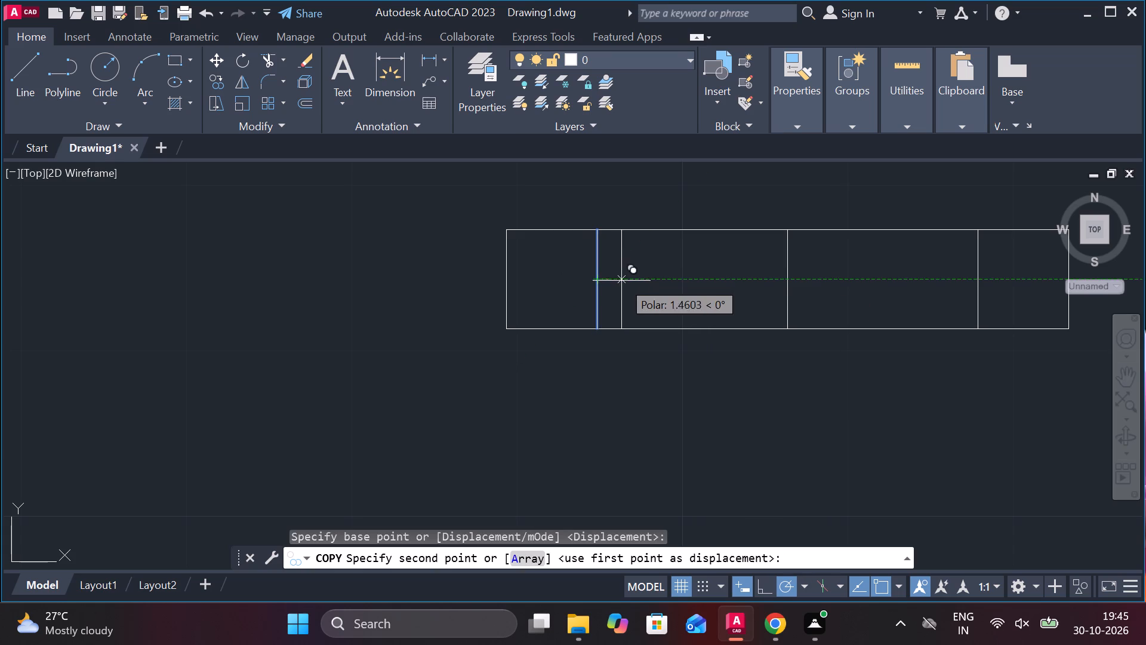
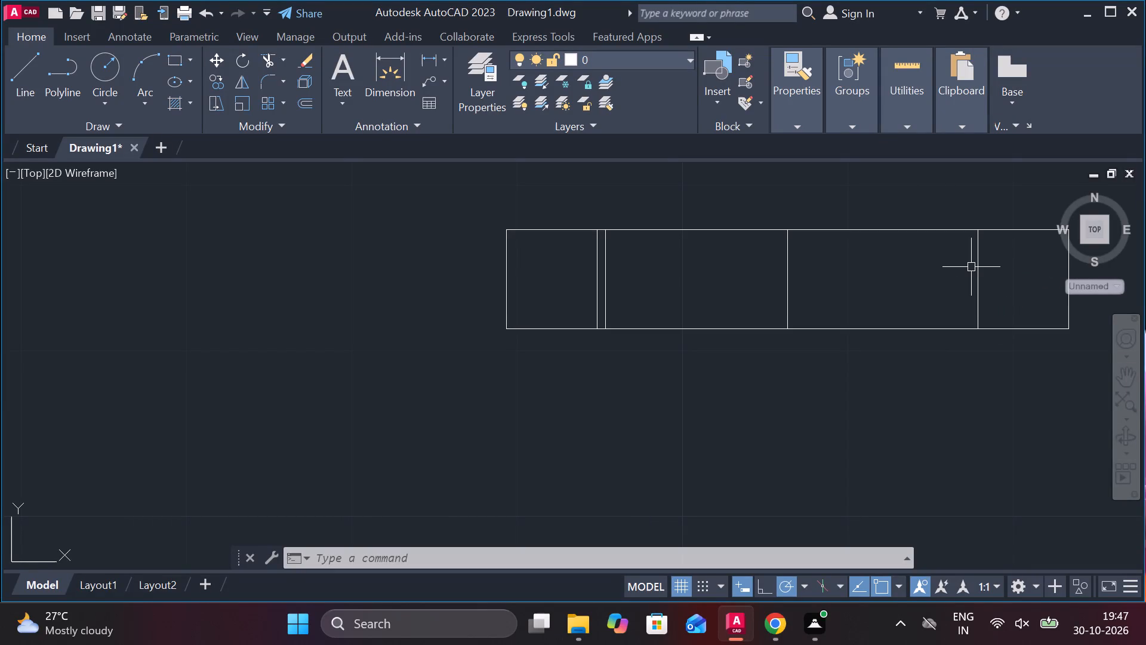
Copy the inner vertical line near the section's right end 0.5 units toward the centre.
click(979, 281)
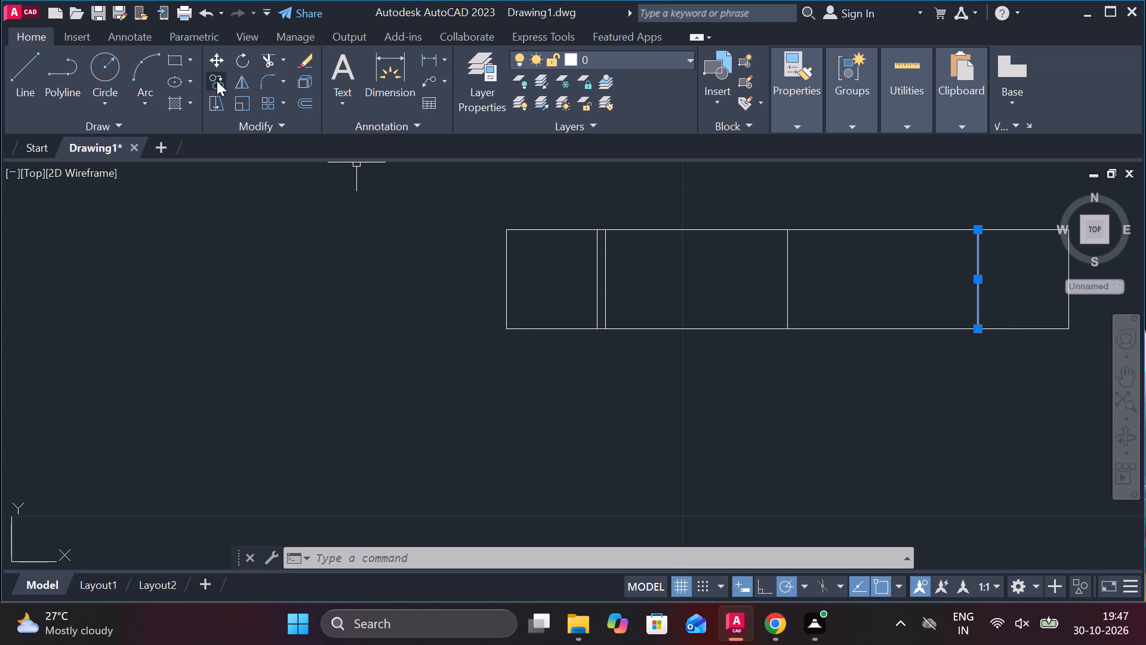
click(218, 87)
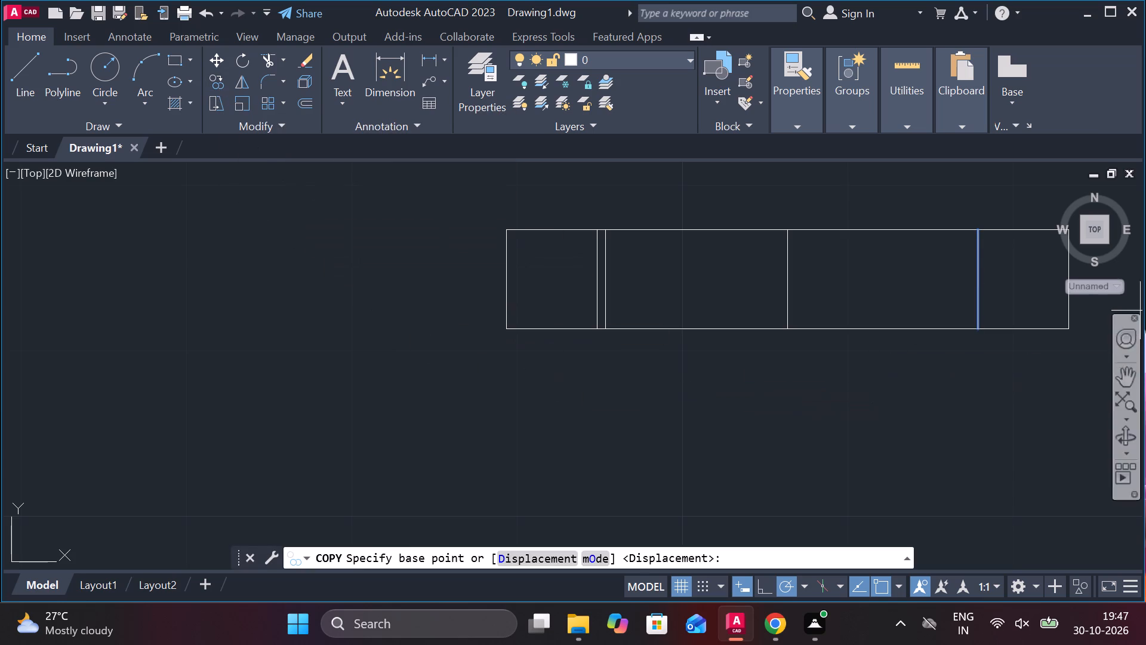
click(978, 283)
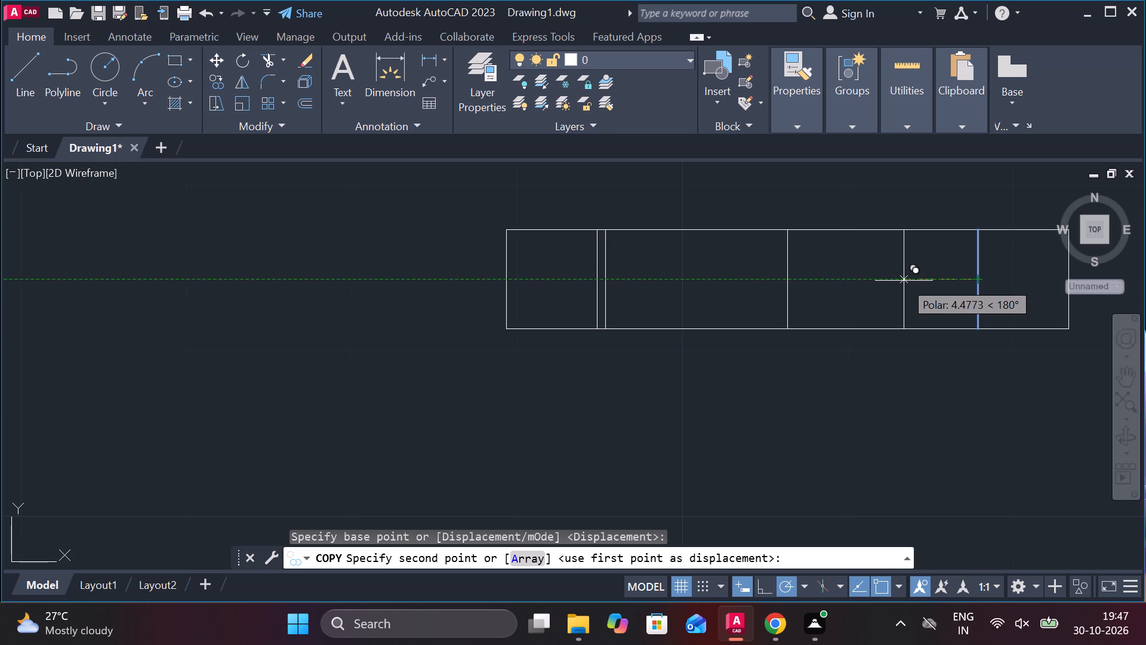
text(0.5)
key(Return)
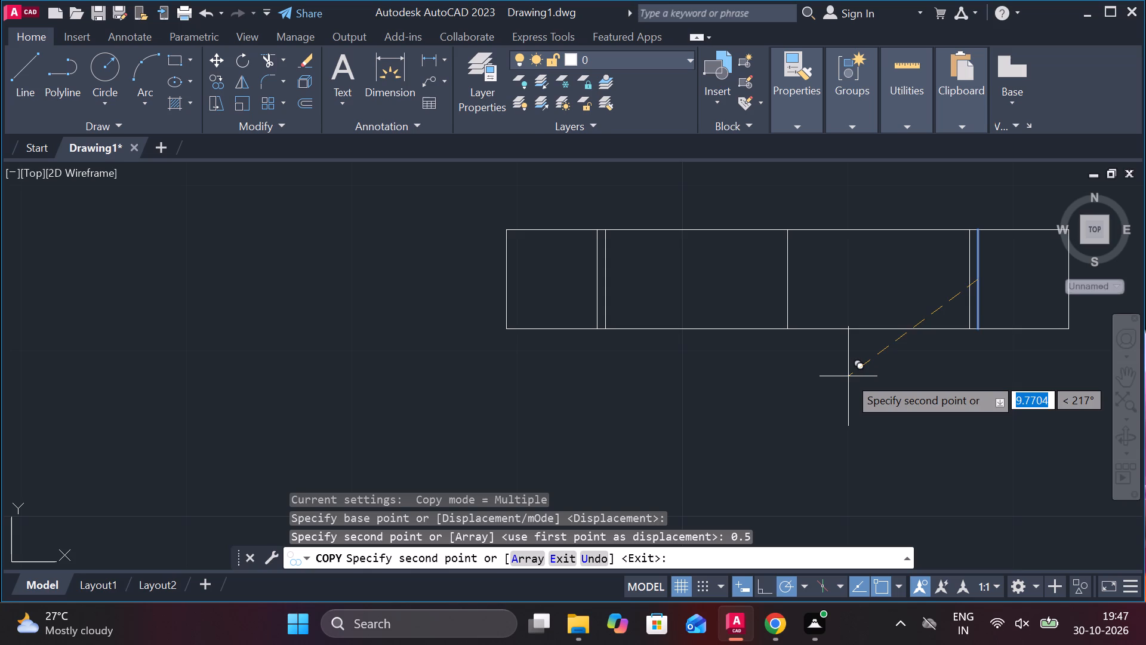
key(Escape)
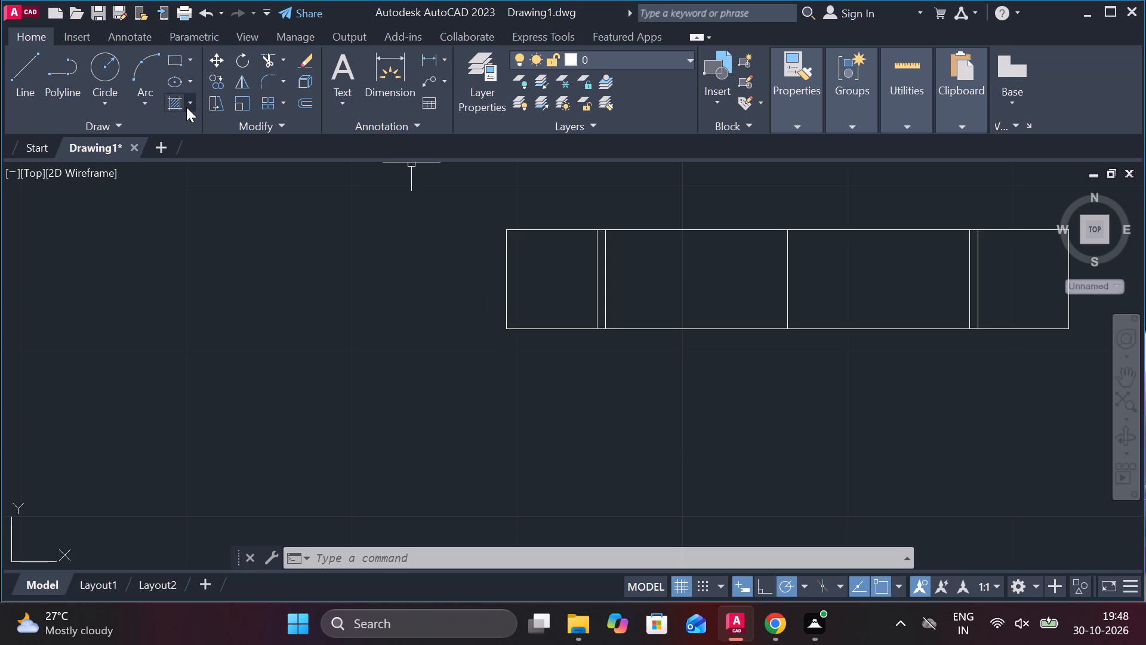
Start a hatch and set its pattern scale to 0.5.
click(170, 106)
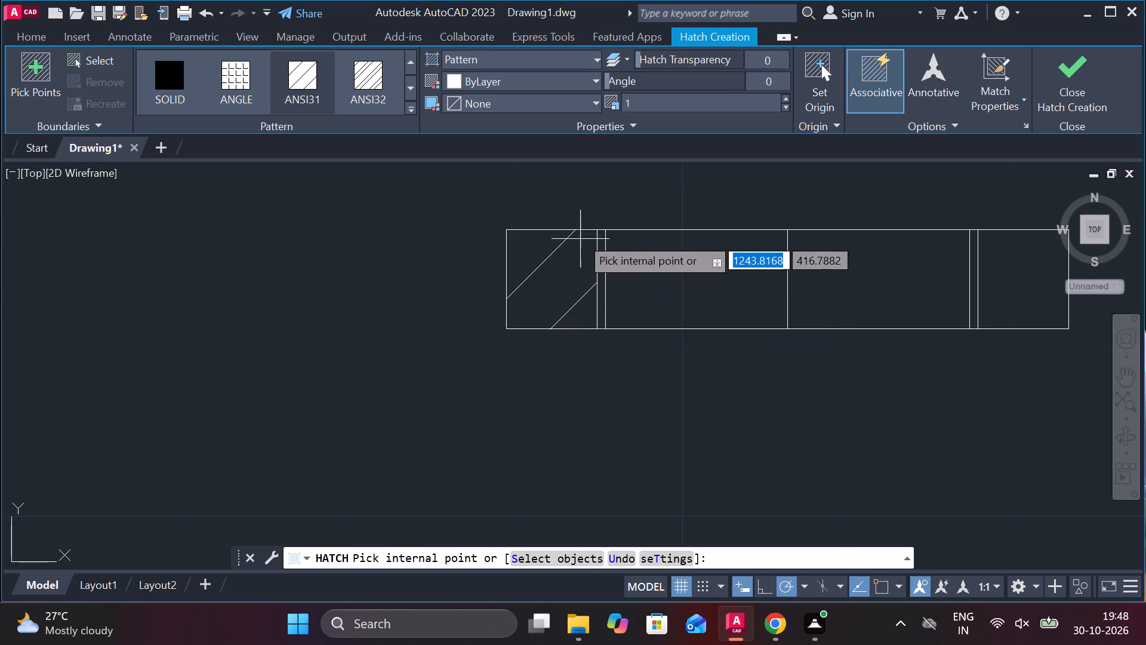
click(652, 101)
key(BackSpace)
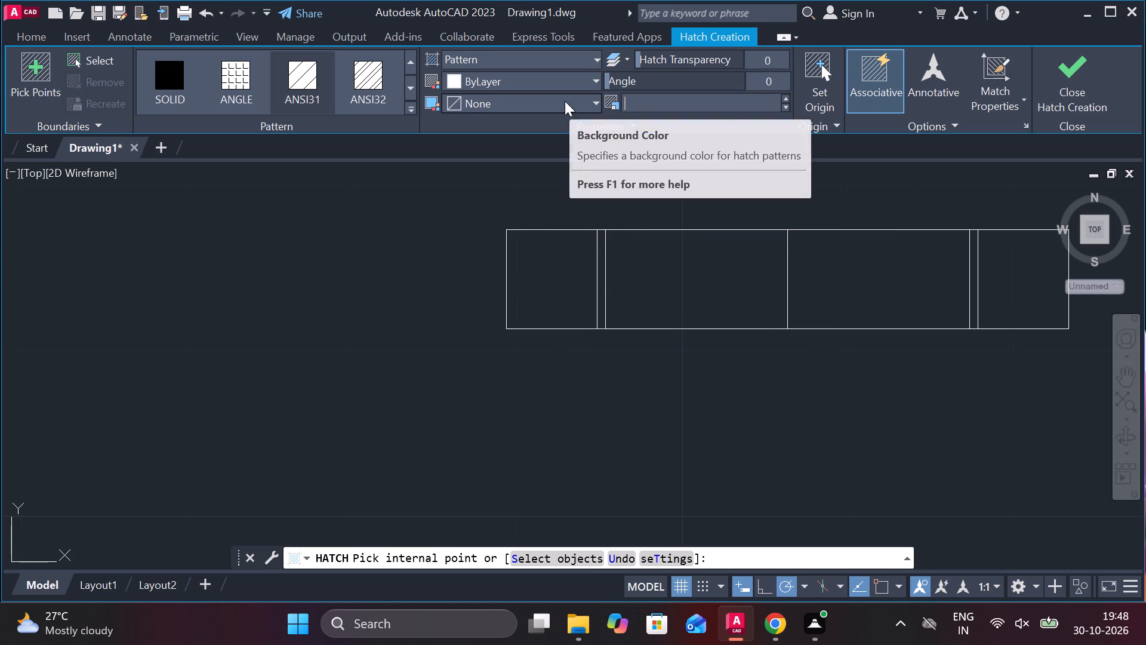
text(0.)
key(5)
key(Return)
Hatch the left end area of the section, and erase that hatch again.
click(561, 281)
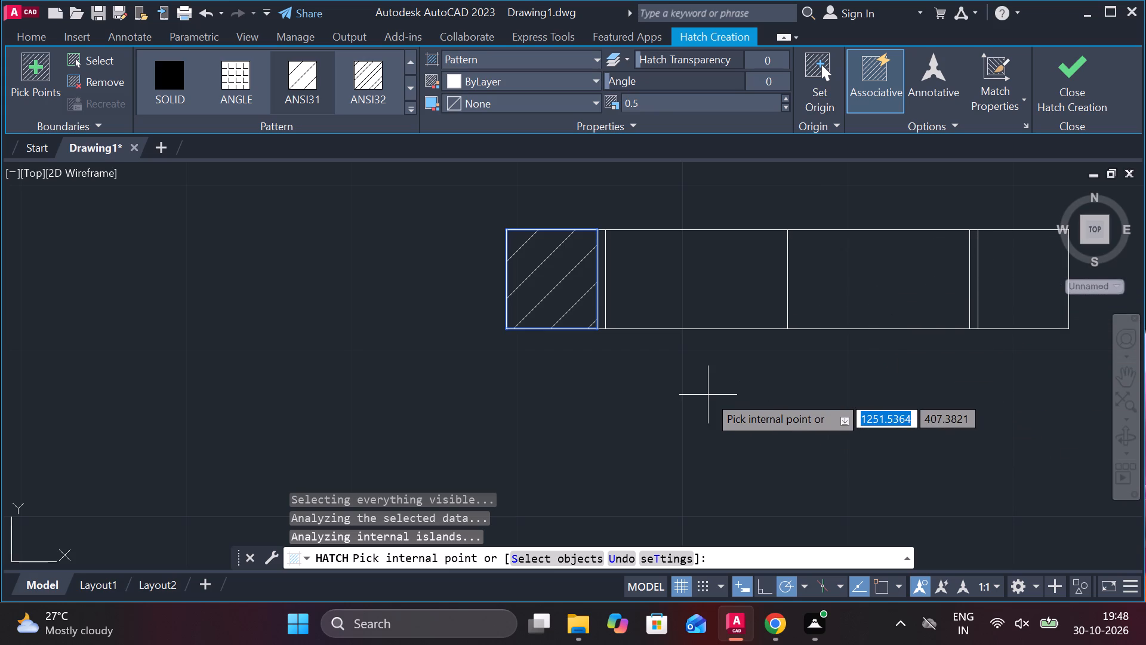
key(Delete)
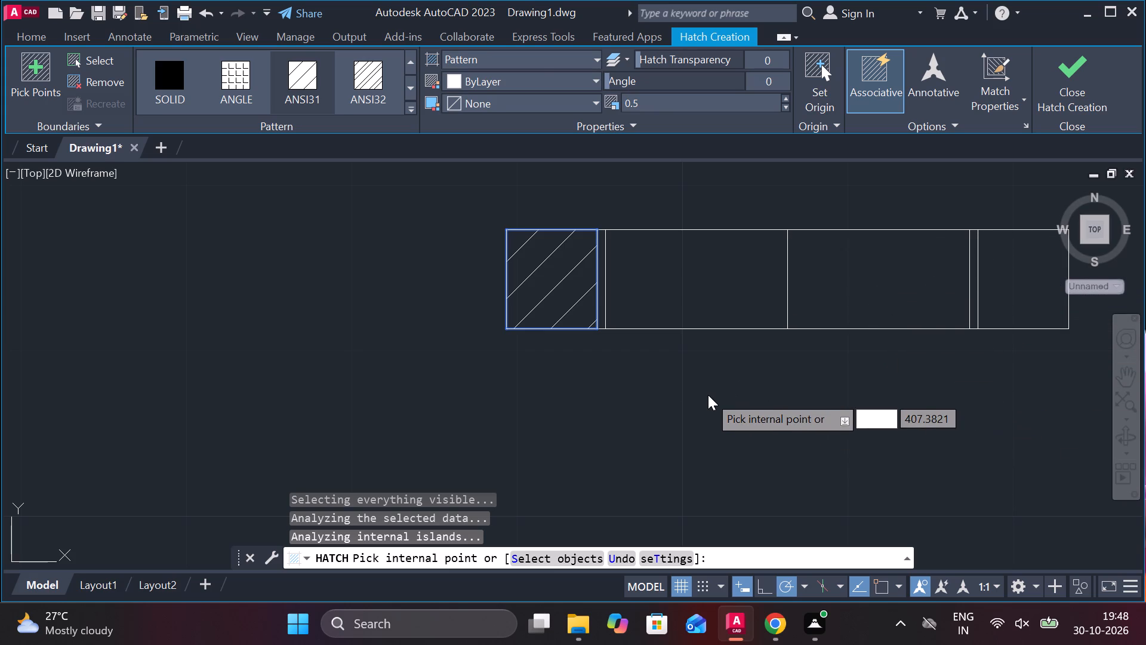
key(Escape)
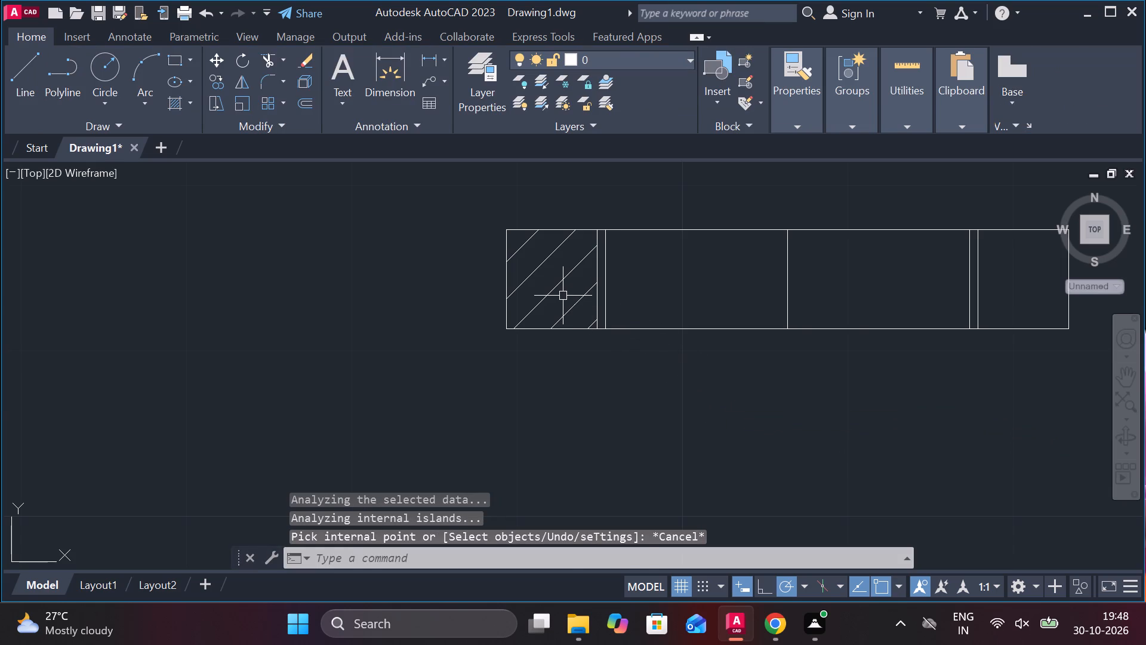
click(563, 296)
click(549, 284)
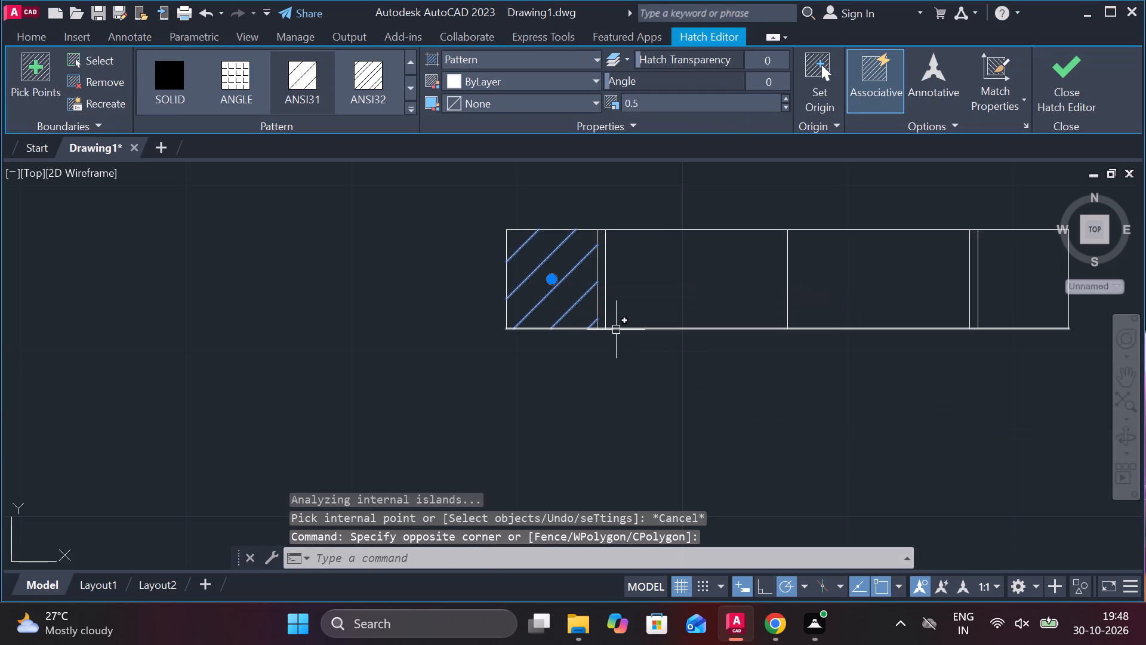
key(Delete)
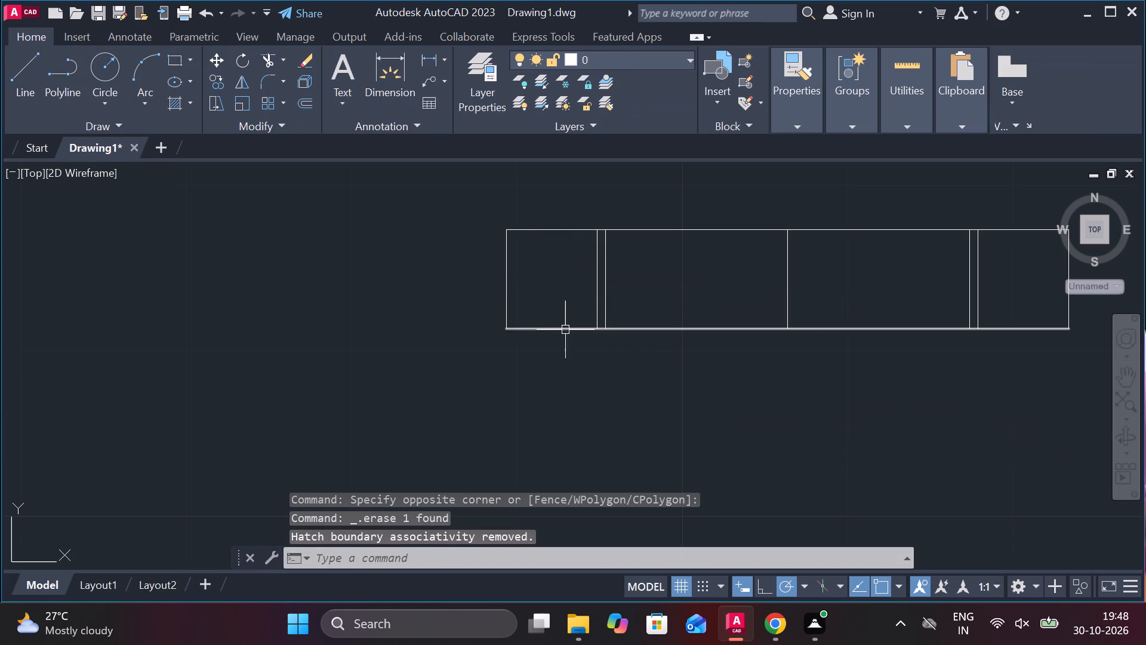
Change the outer line of each close vertical pair in the section to the DASHED linetype.
click(598, 293)
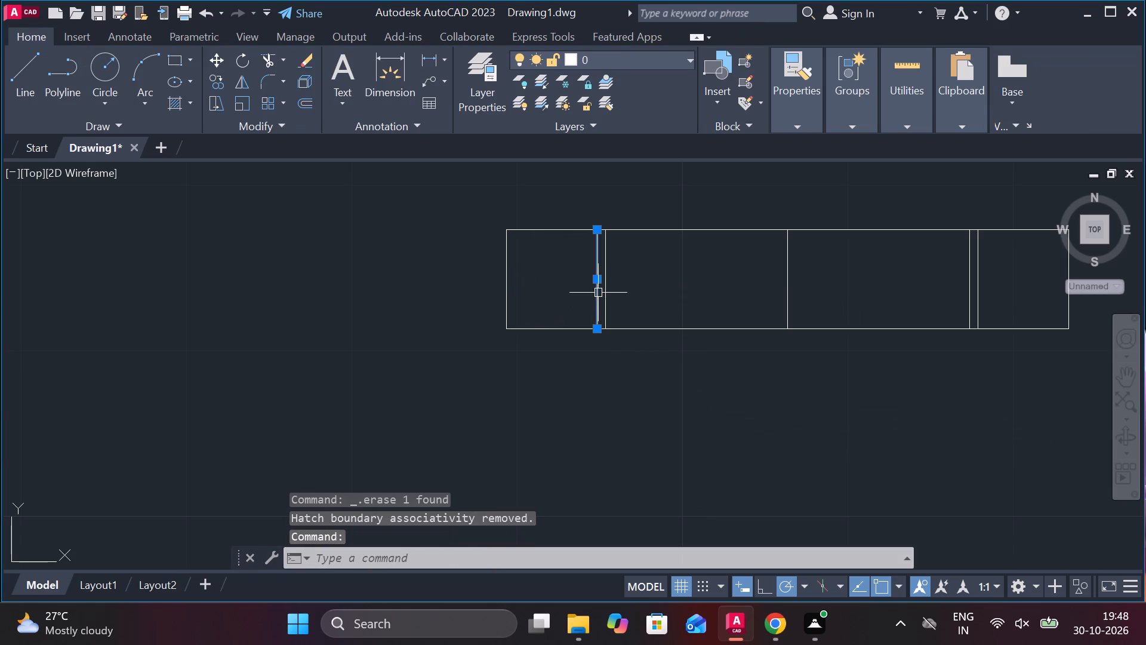
click(981, 287)
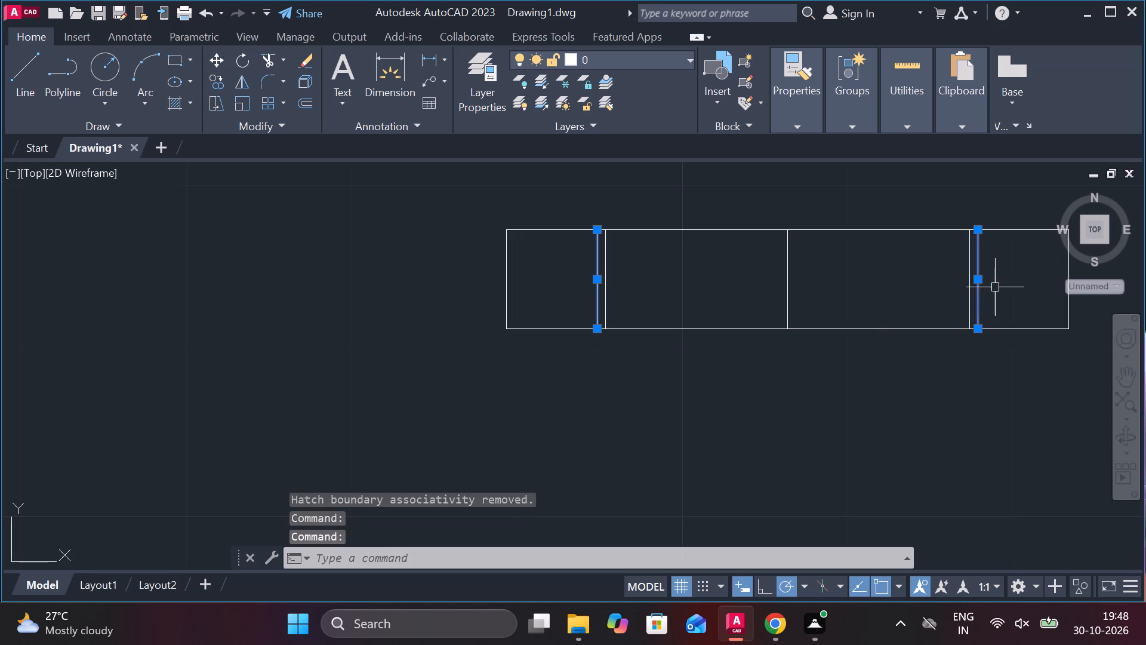
click(805, 130)
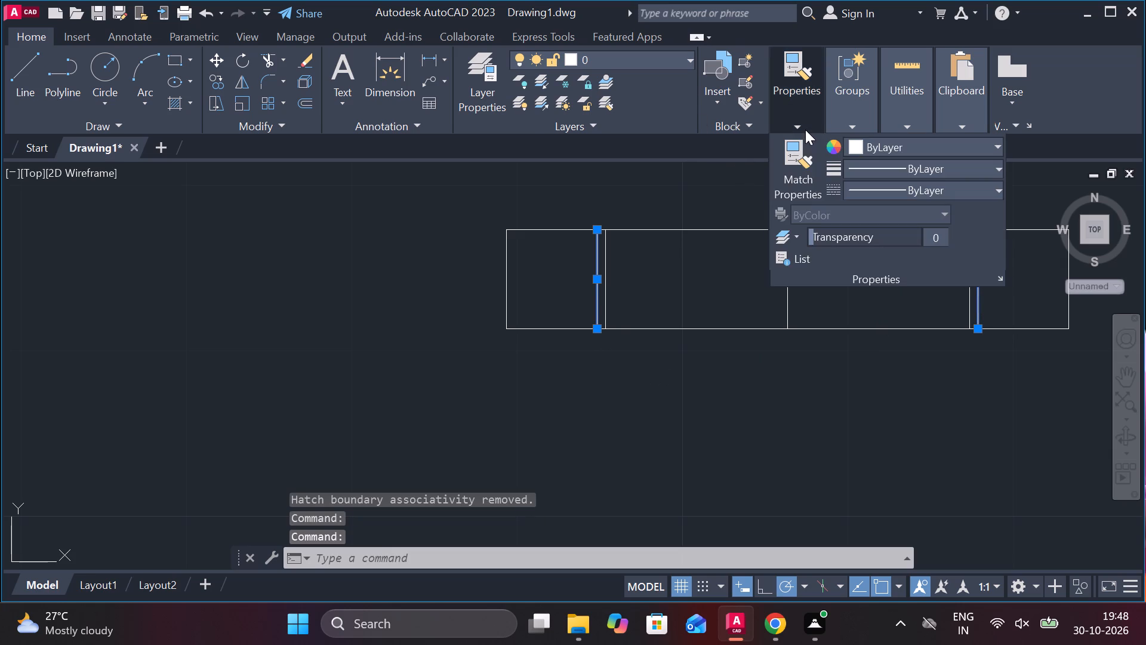
click(902, 186)
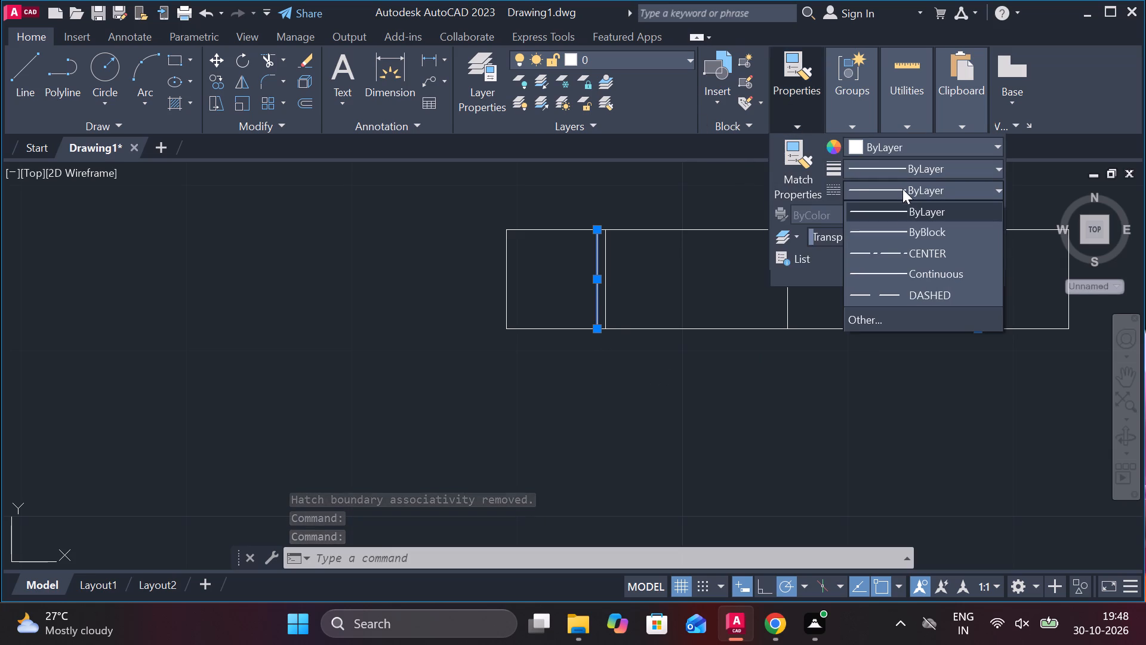
click(912, 304)
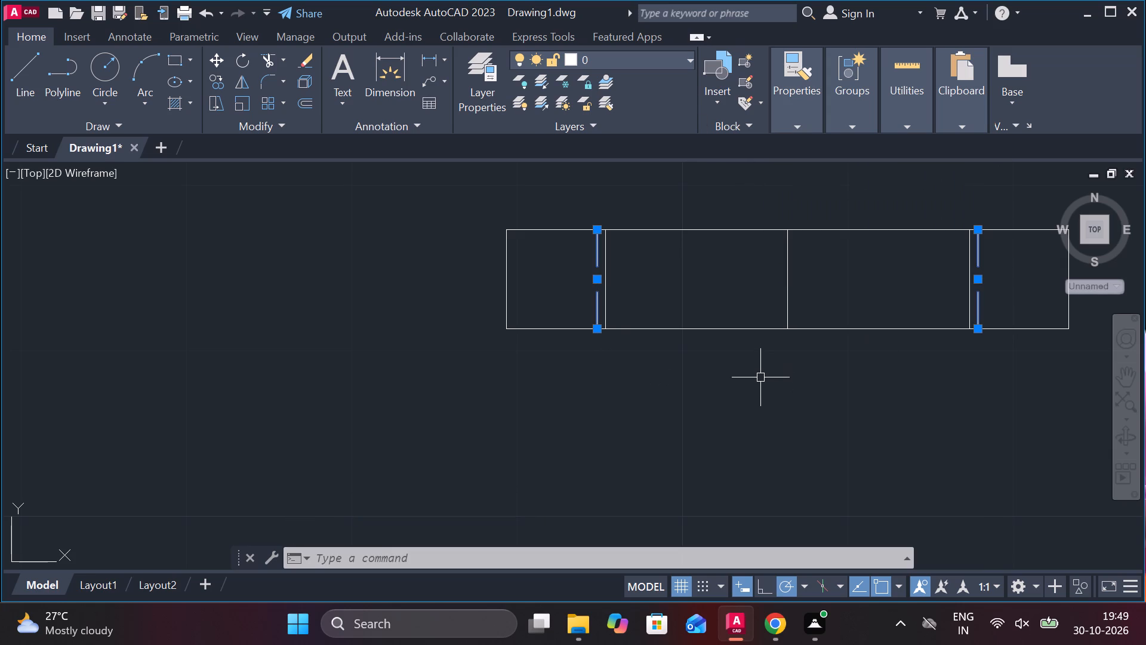
key(Escape)
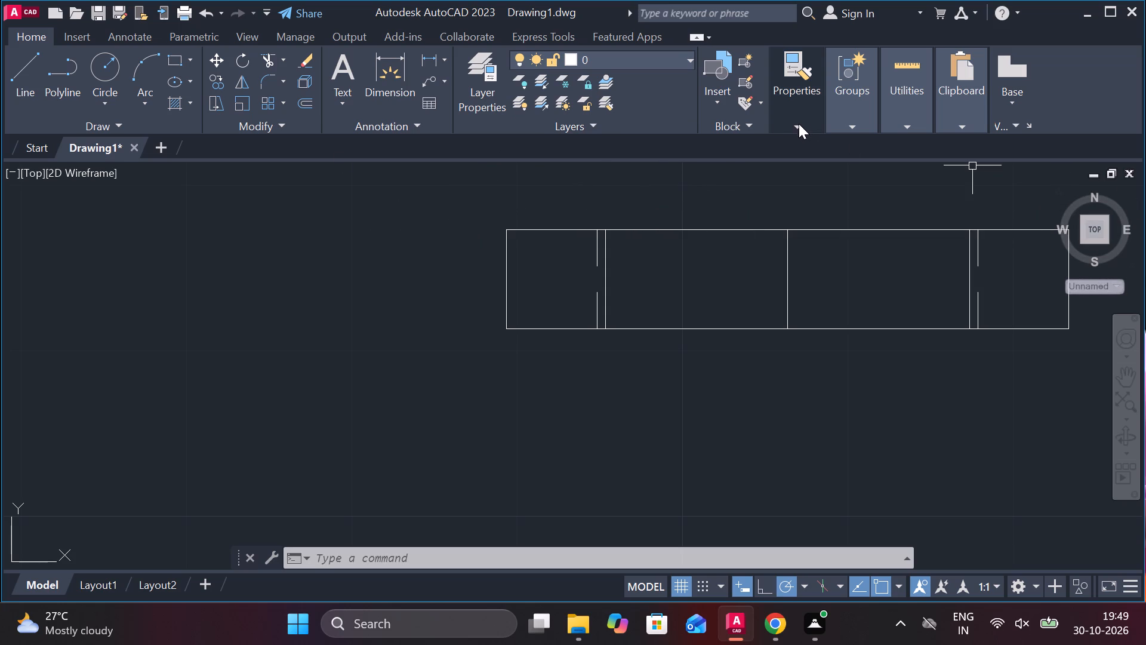
Hatch the left and right end areas of the section with ANSI31 at scale 0.5.
click(187, 108)
click(195, 134)
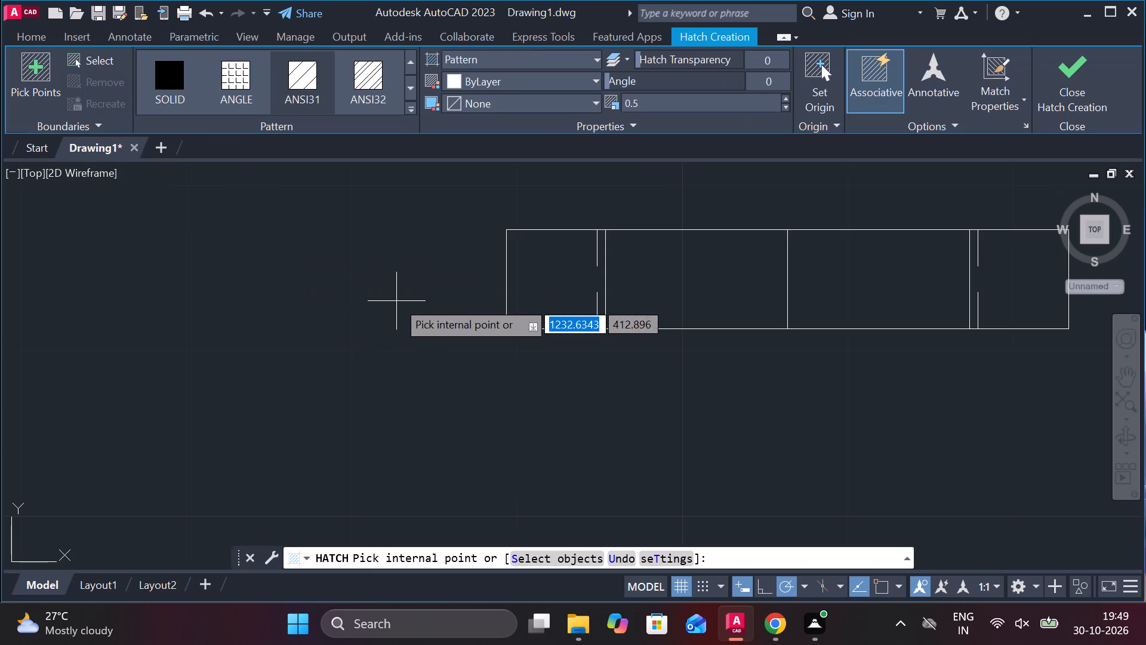
click(554, 284)
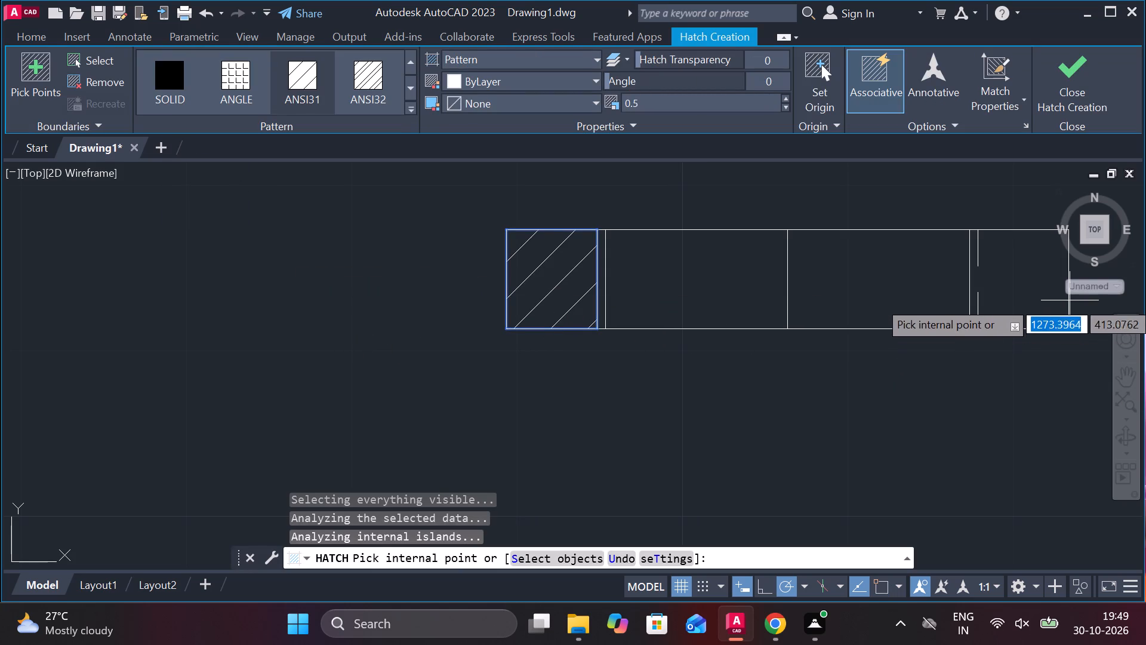
click(1023, 275)
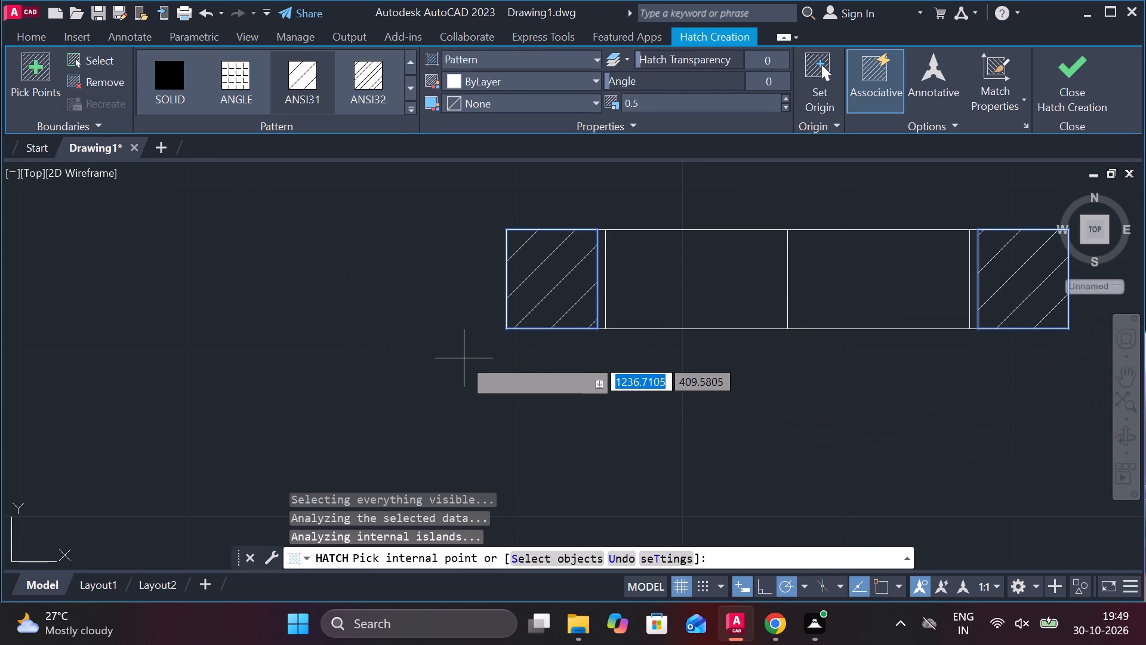
key(Escape)
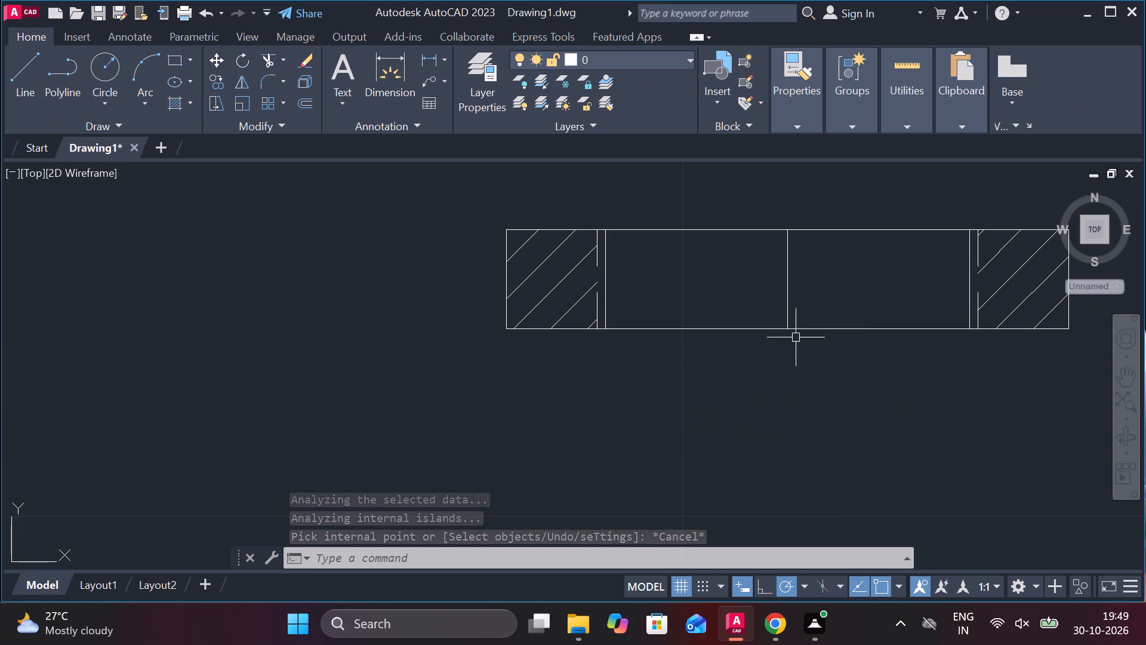
Stretch the lower end of the section's central vertical line about 62 units straight down.
scroll(476, 272, down, 1)
scroll(713, 213, up, 1)
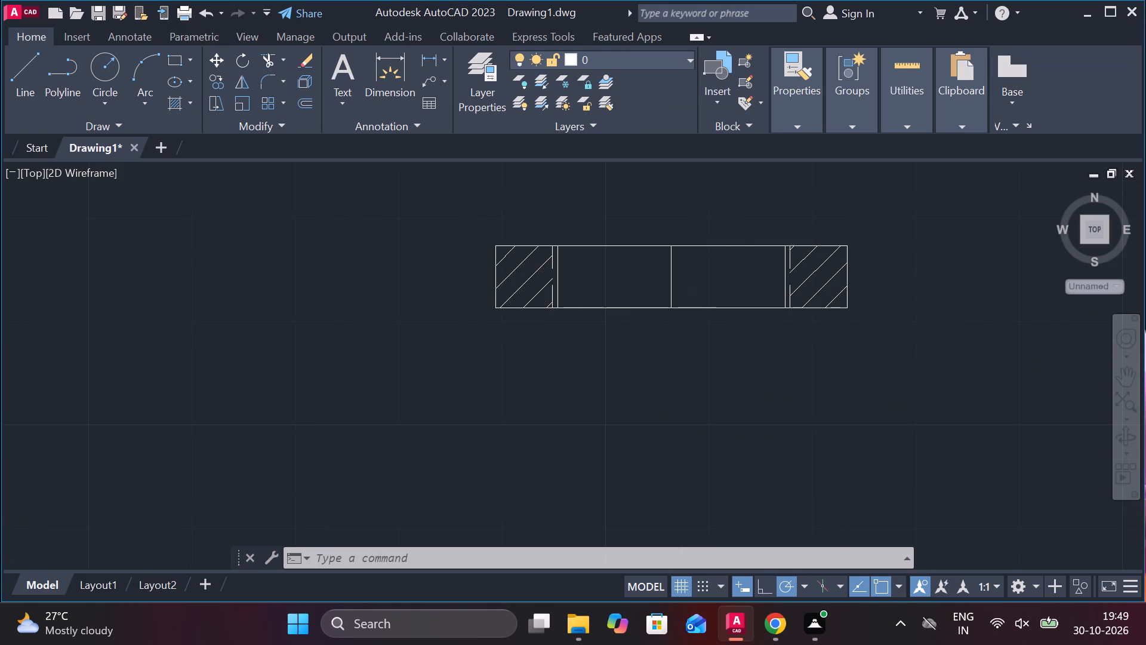
scroll(713, 213, down, 1)
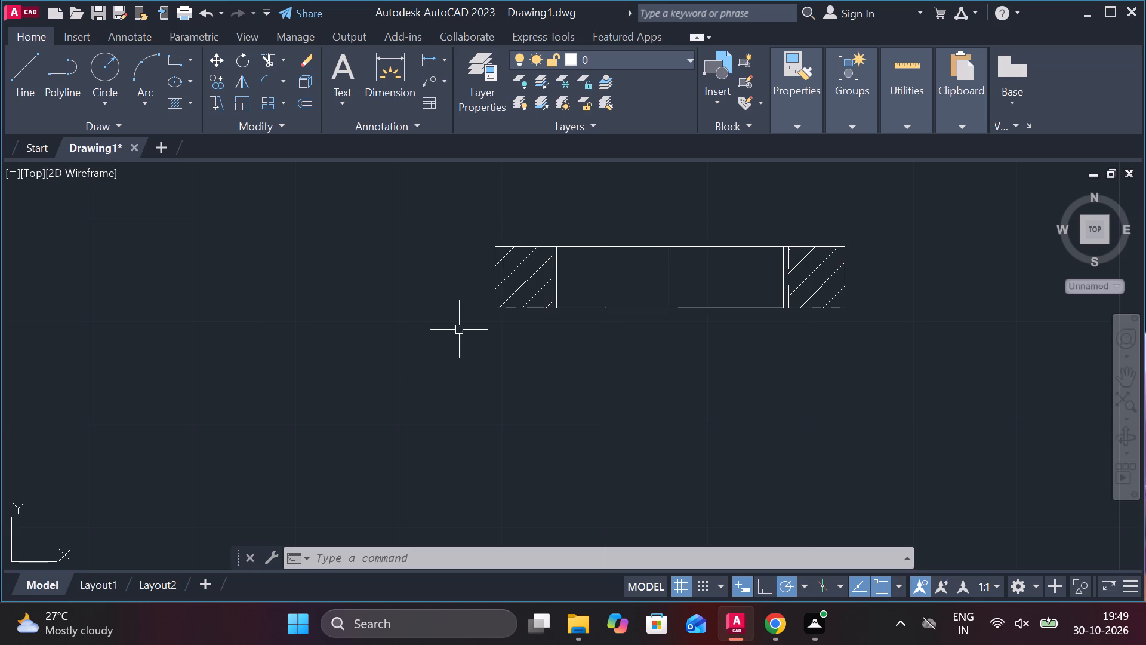
click(671, 277)
click(672, 305)
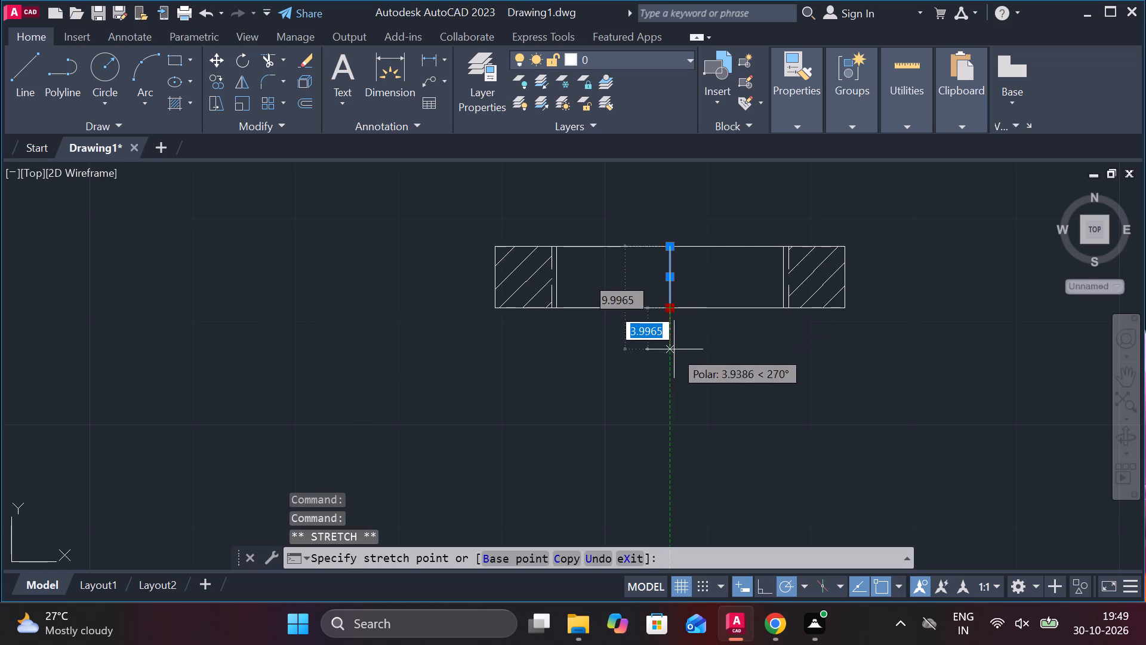
scroll(667, 416, down, 2)
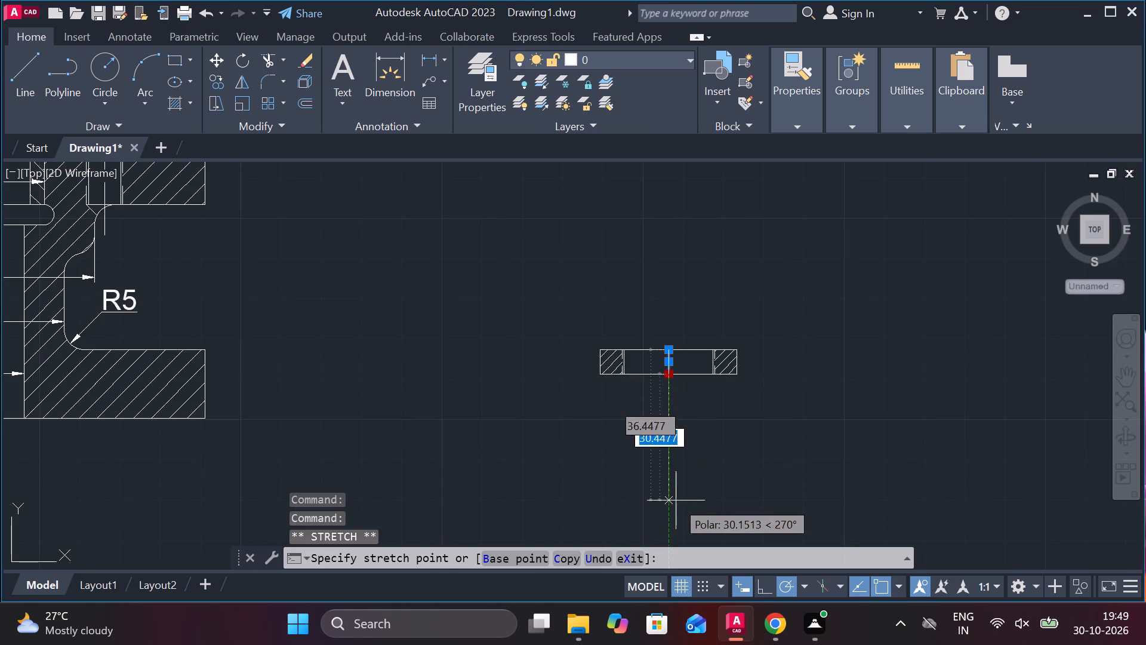
scroll(671, 271, down, 4)
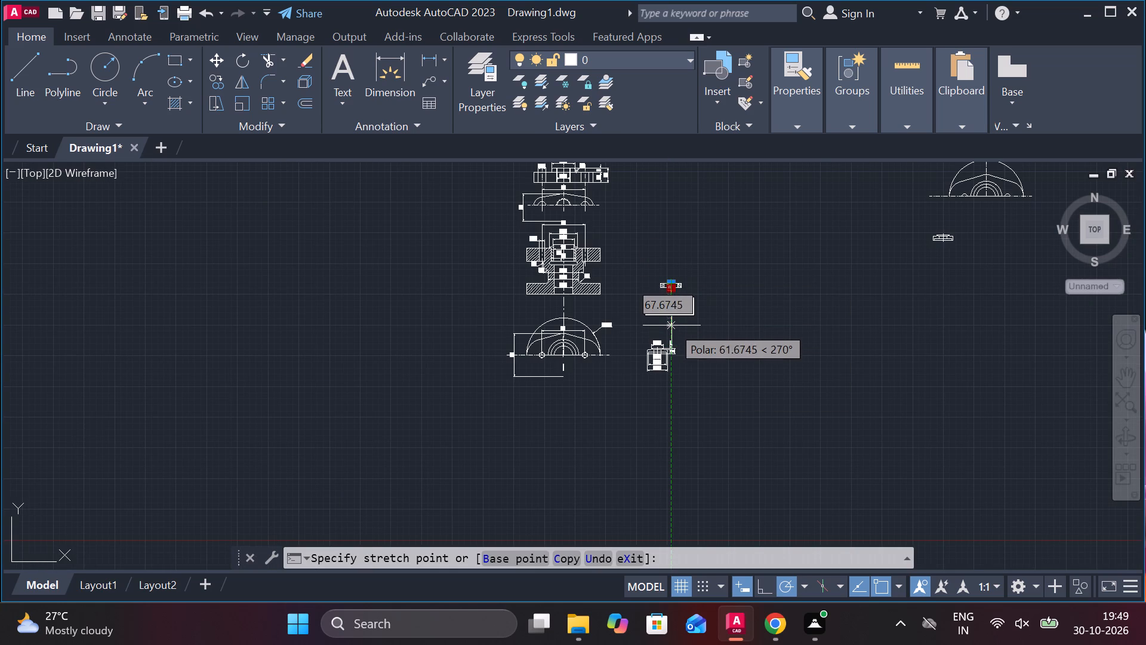
click(671, 325)
scroll(723, 290, up, 4)
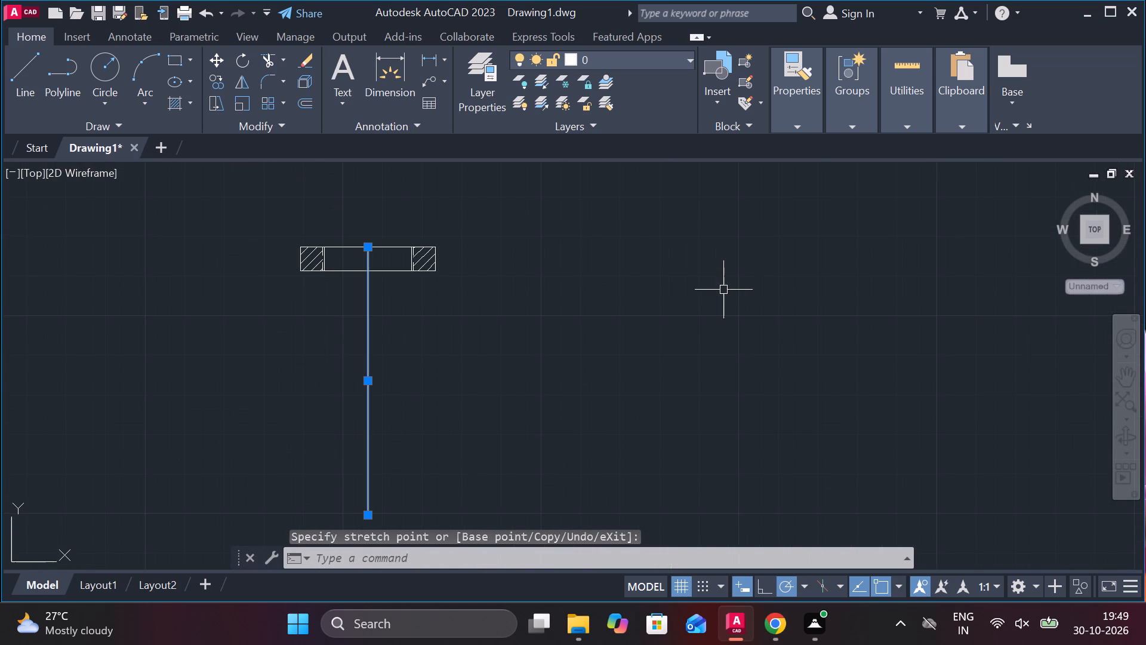
scroll(723, 290, down, 1)
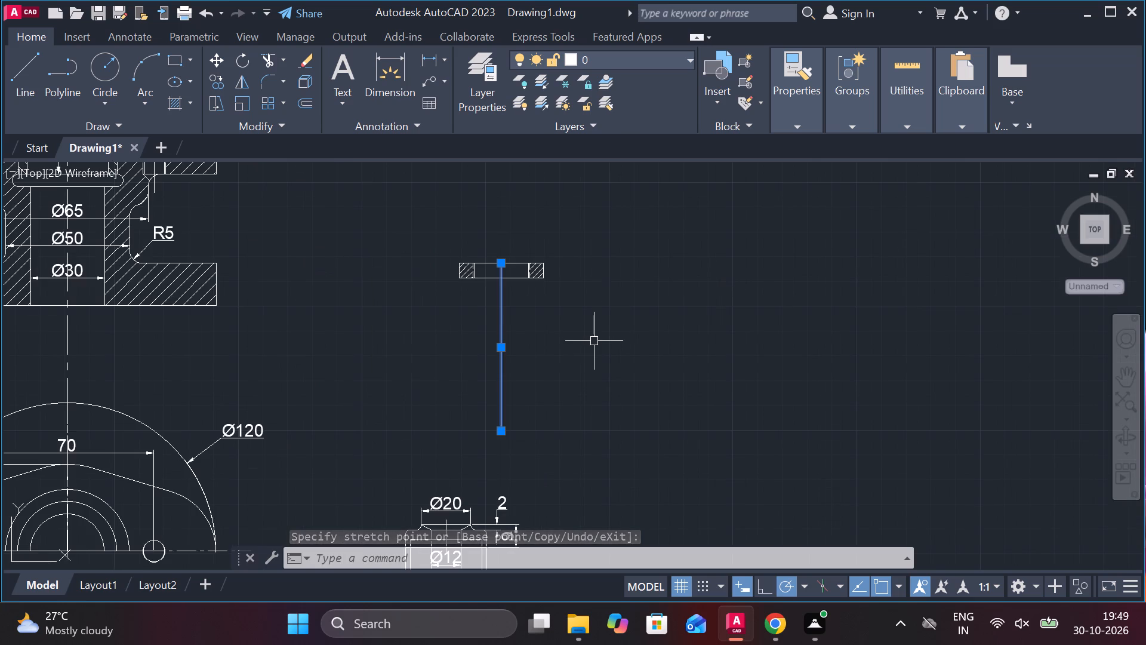
key(Escape)
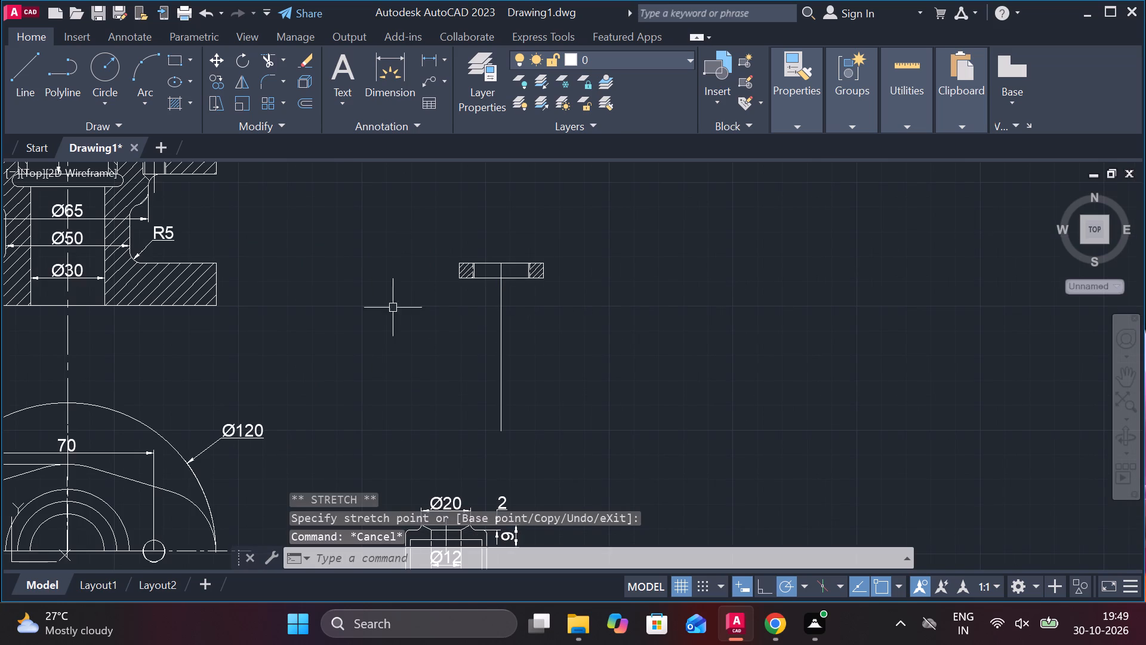
Draw a horizontal line about 108 units long below the section and move its midpoint onto the central vertical line.
click(24, 78)
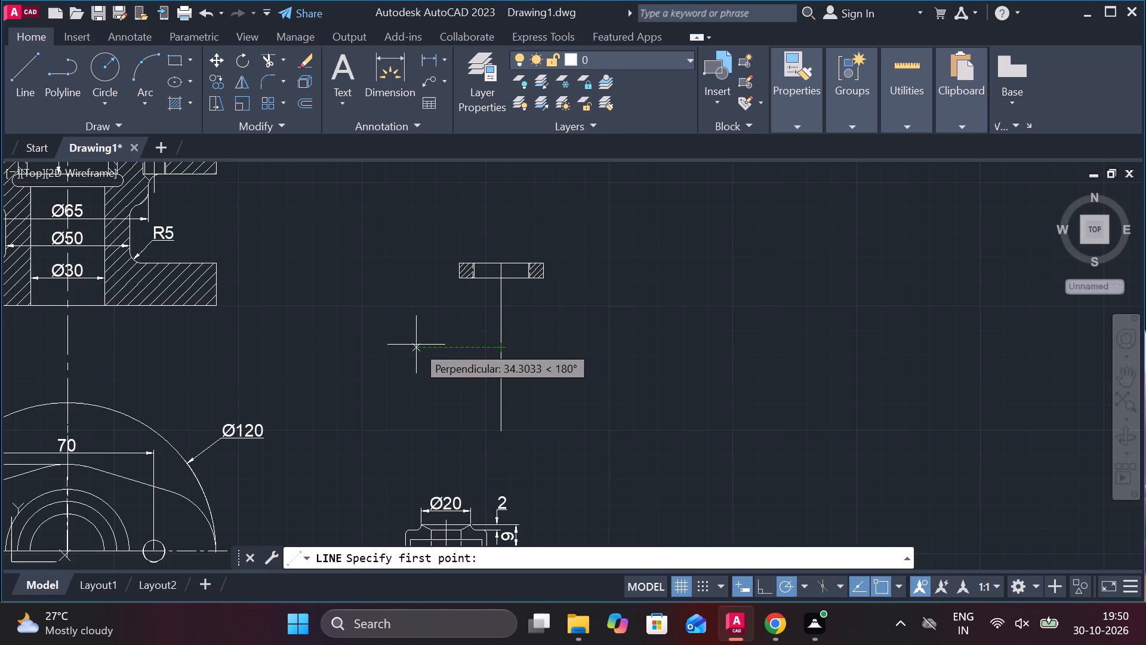
click(416, 345)
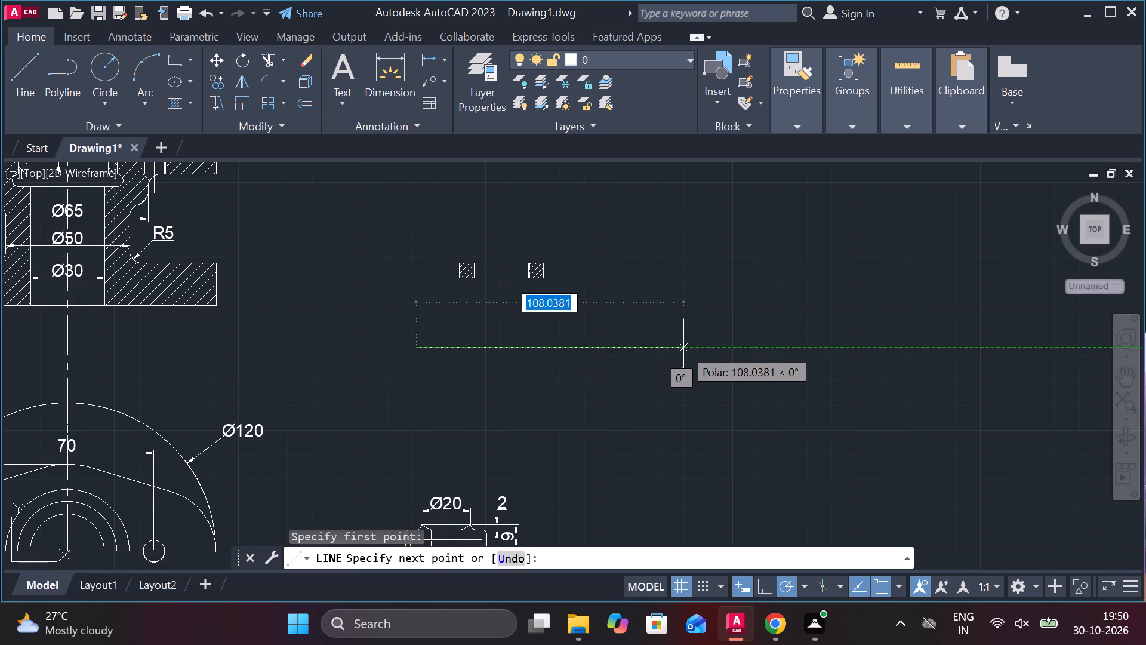
click(683, 348)
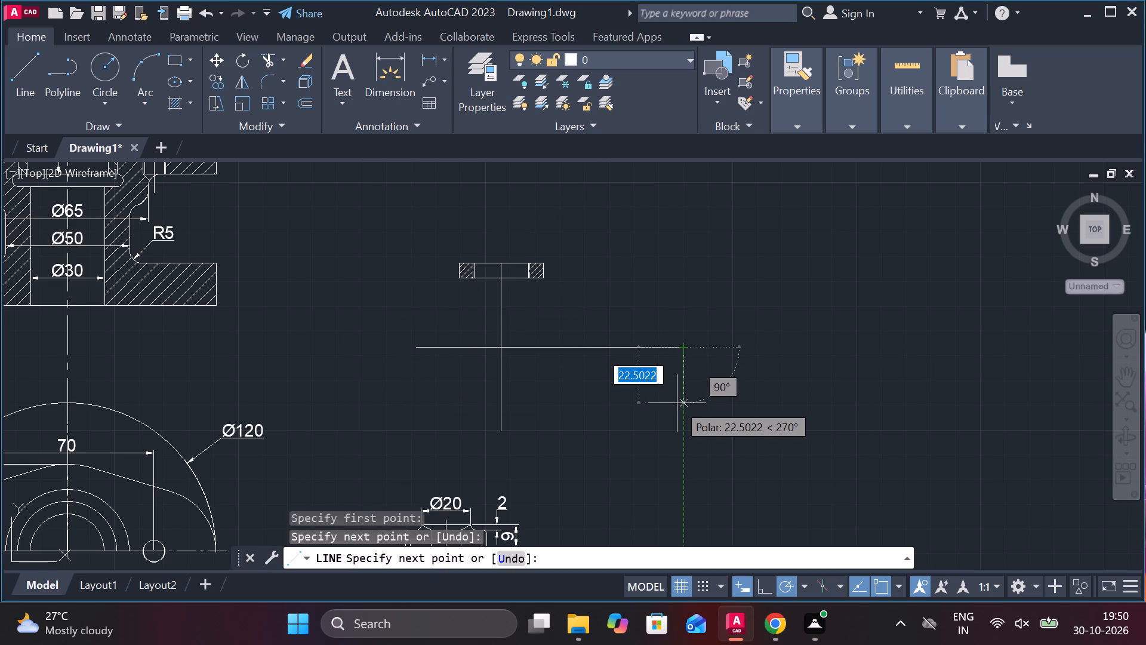
key(Escape)
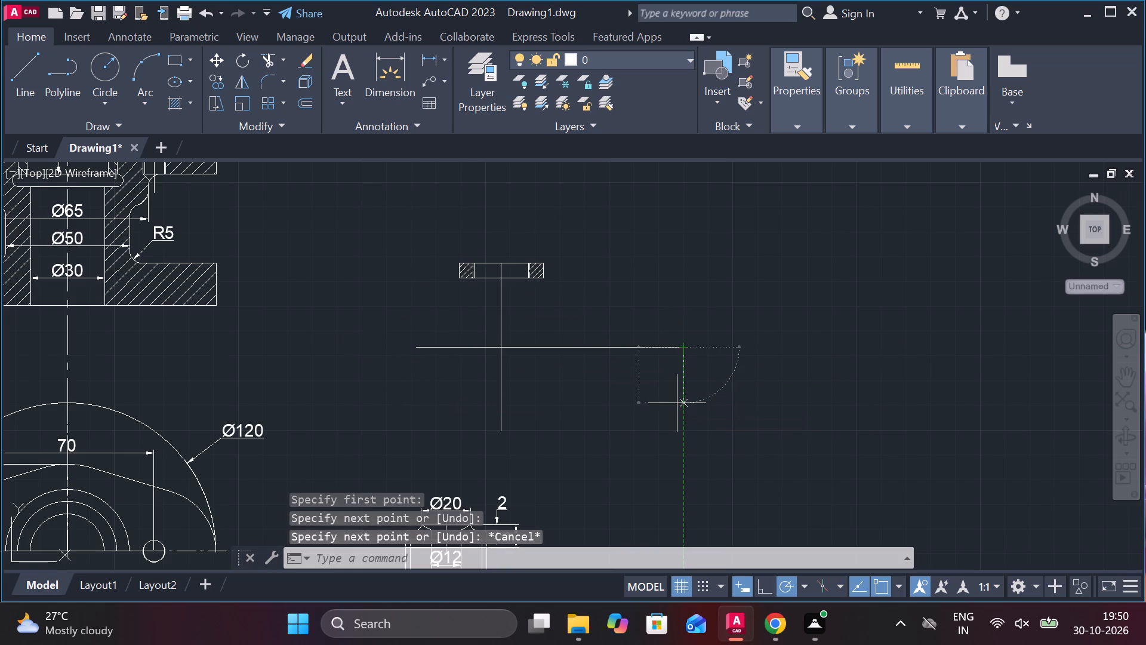
click(606, 346)
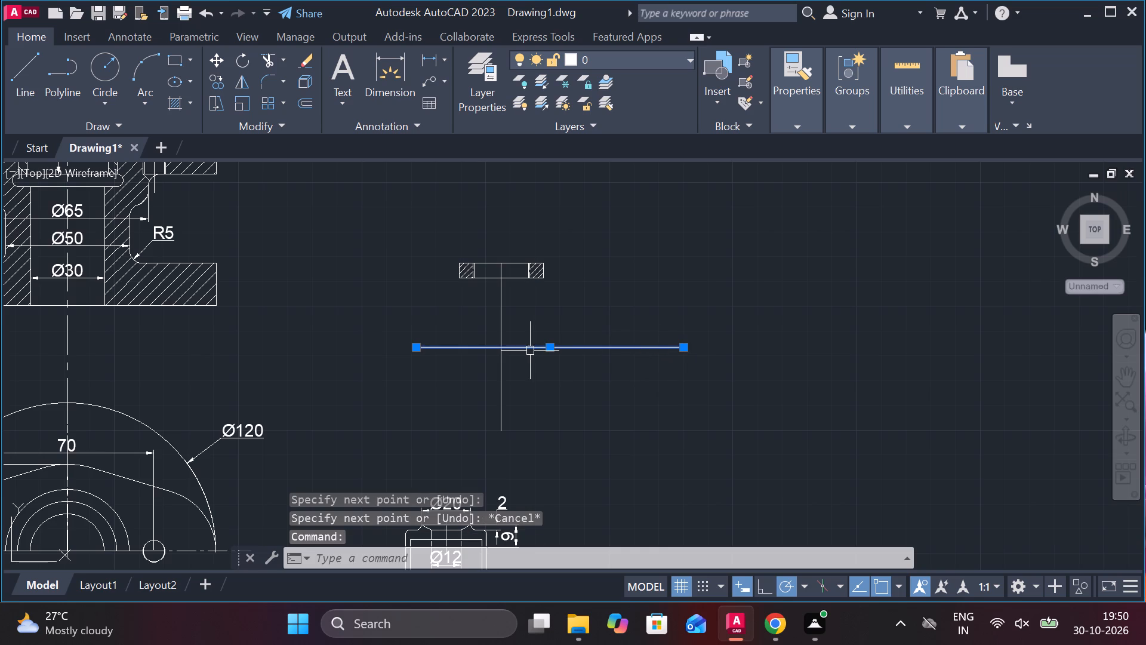
click(547, 351)
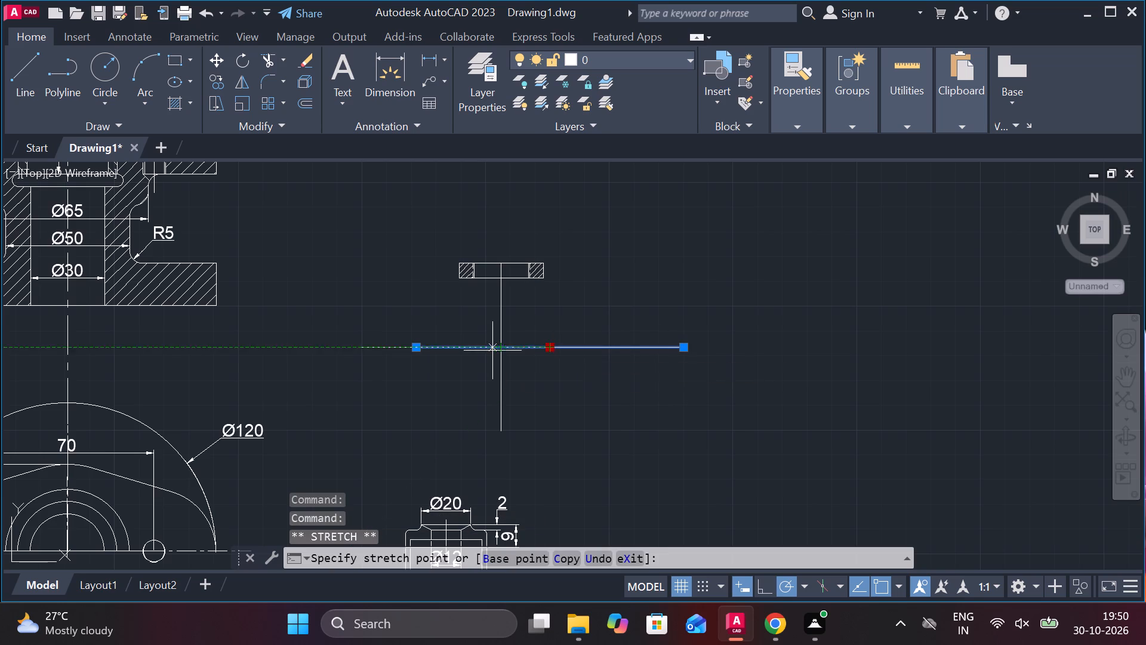
click(504, 347)
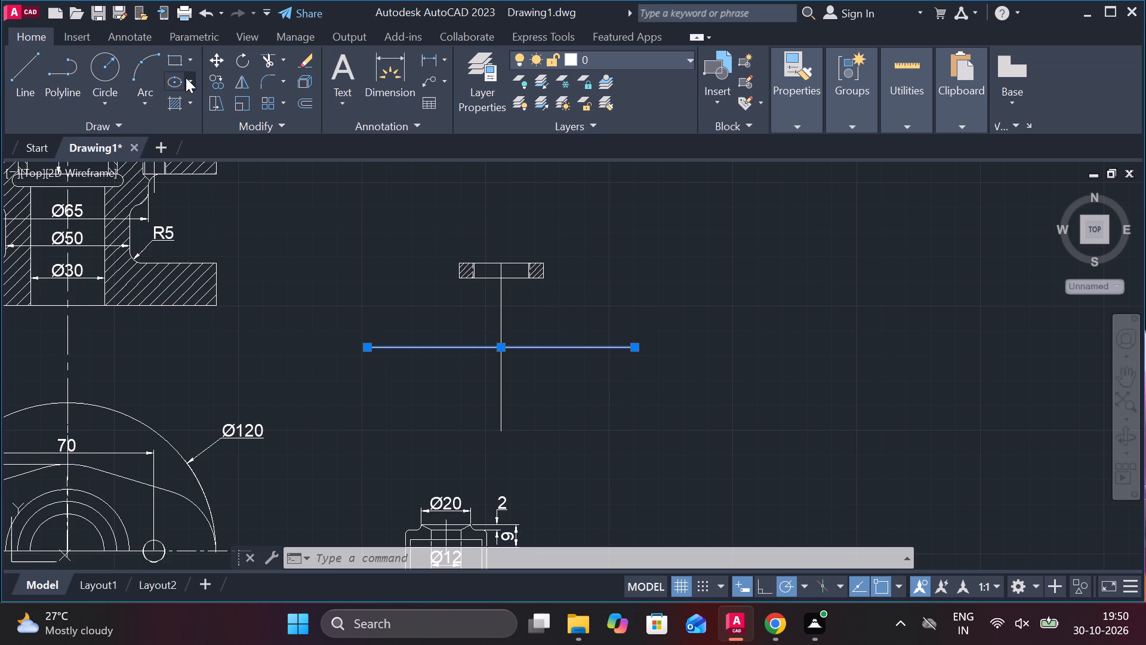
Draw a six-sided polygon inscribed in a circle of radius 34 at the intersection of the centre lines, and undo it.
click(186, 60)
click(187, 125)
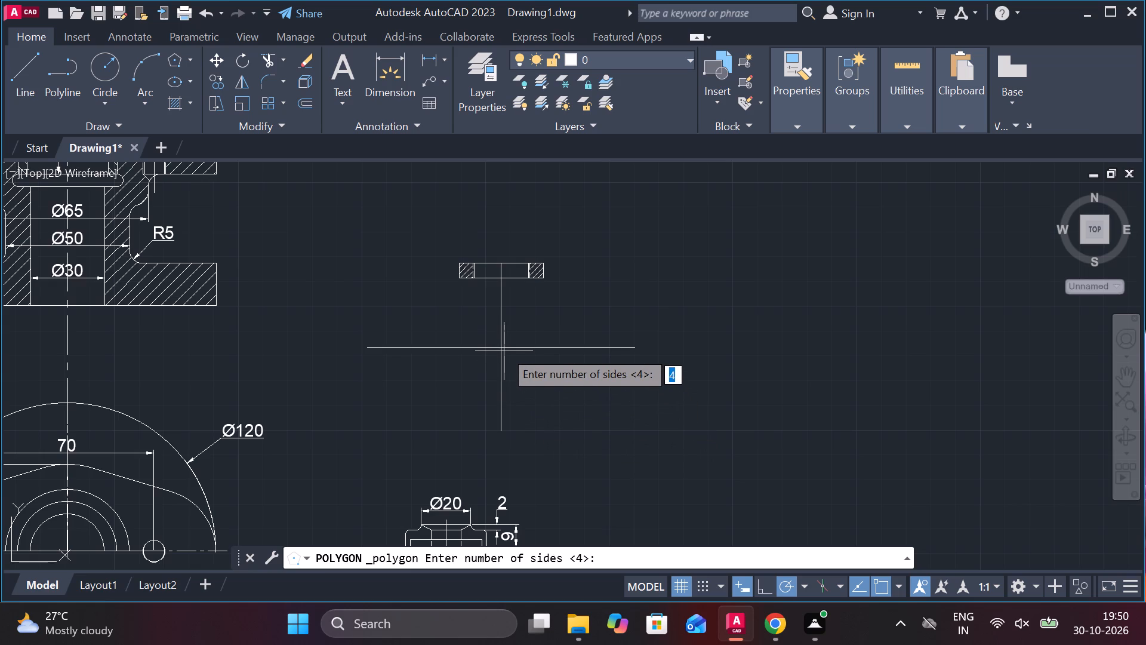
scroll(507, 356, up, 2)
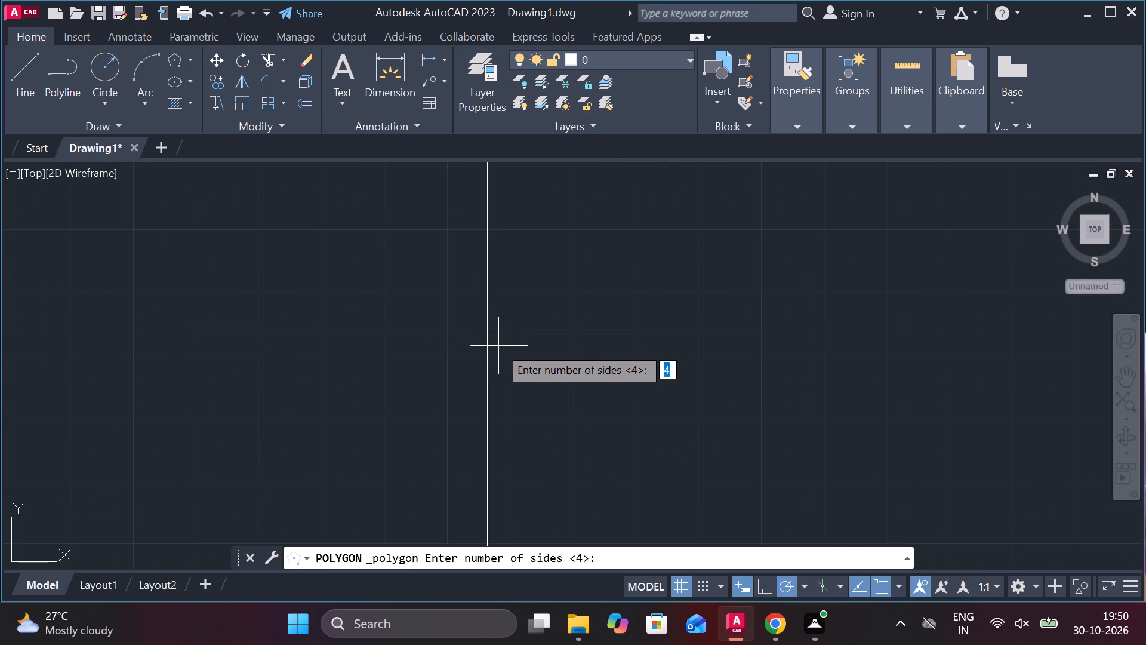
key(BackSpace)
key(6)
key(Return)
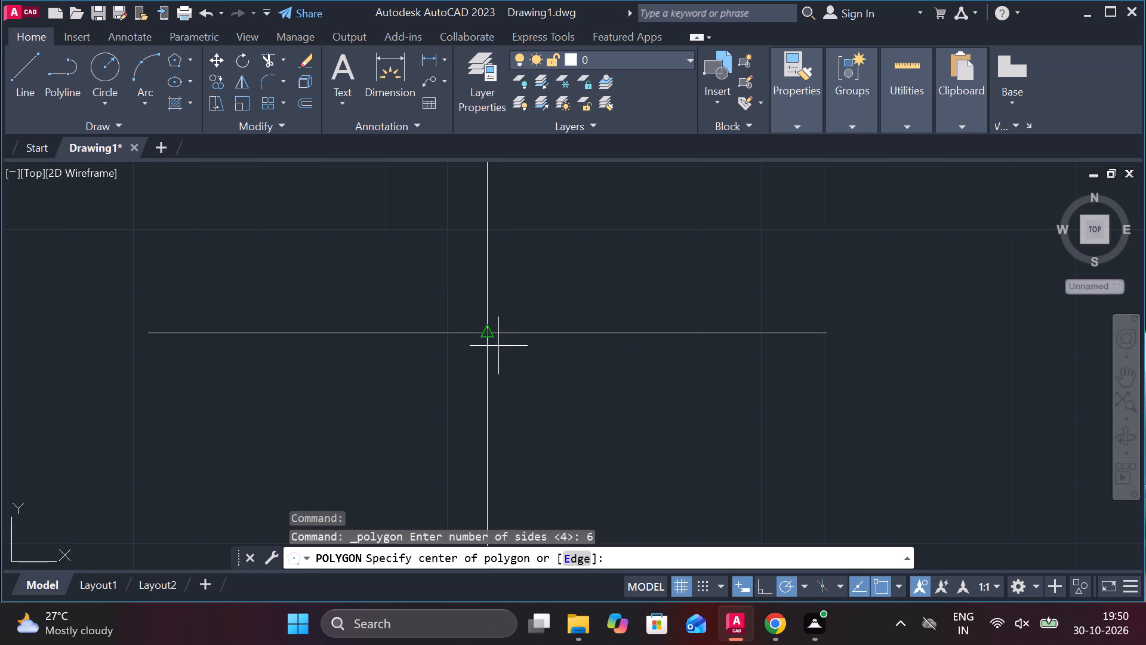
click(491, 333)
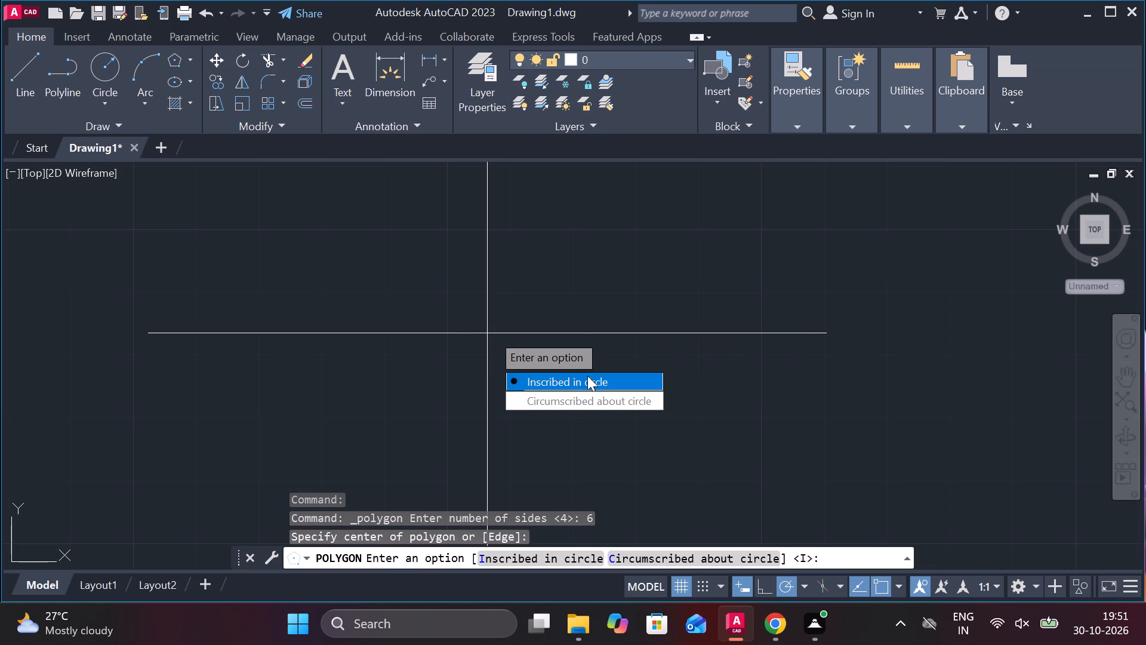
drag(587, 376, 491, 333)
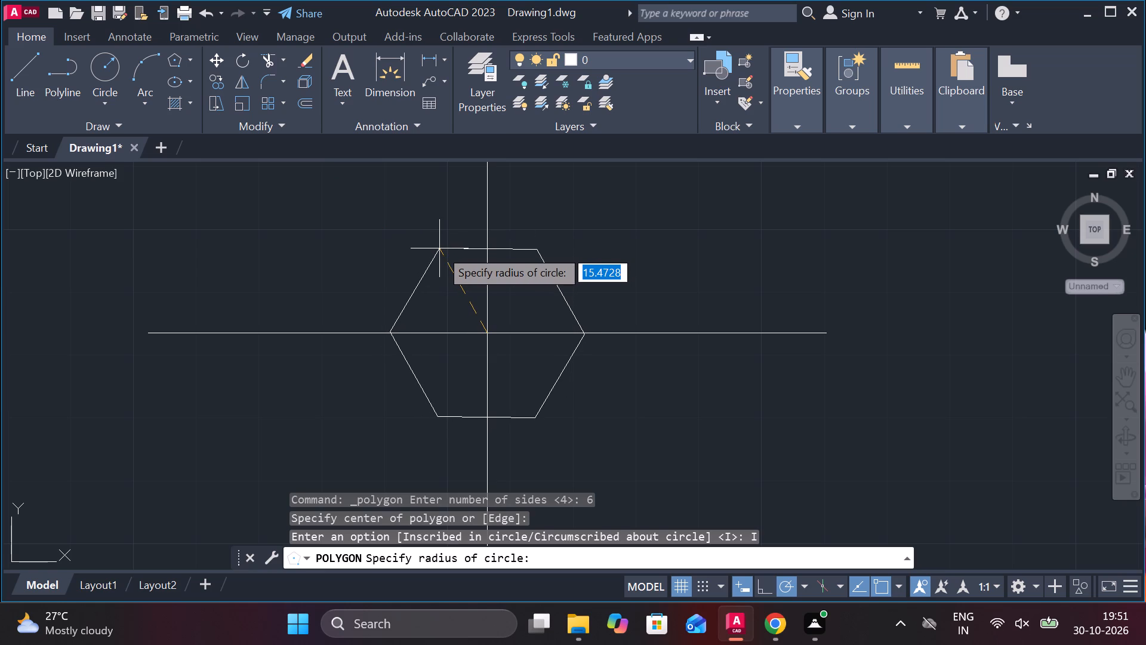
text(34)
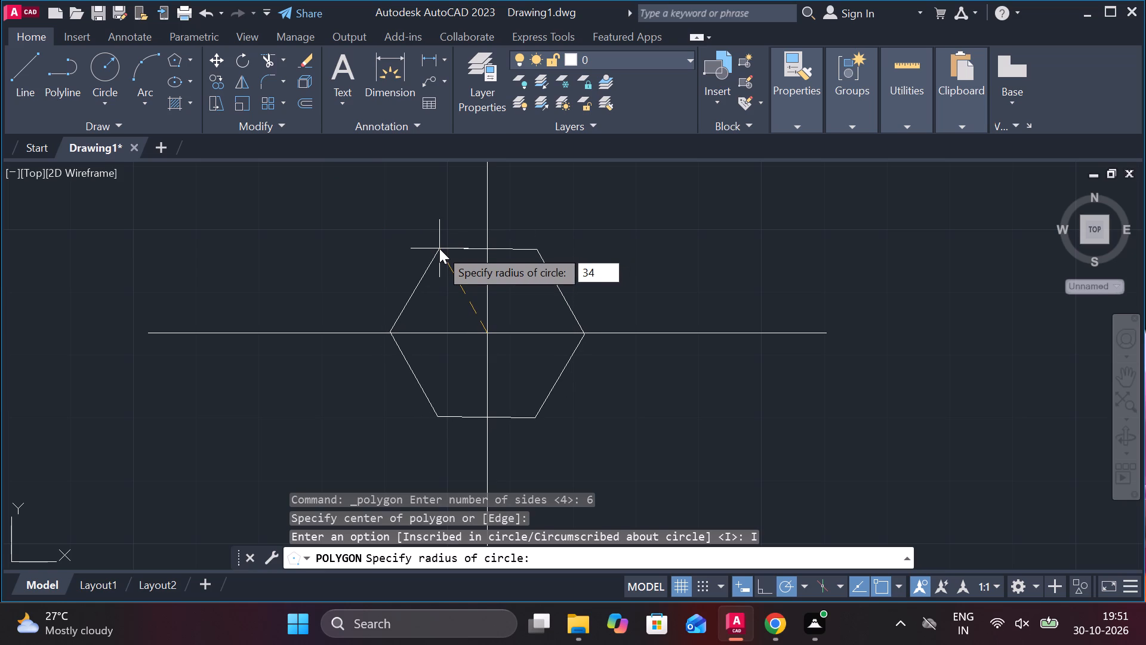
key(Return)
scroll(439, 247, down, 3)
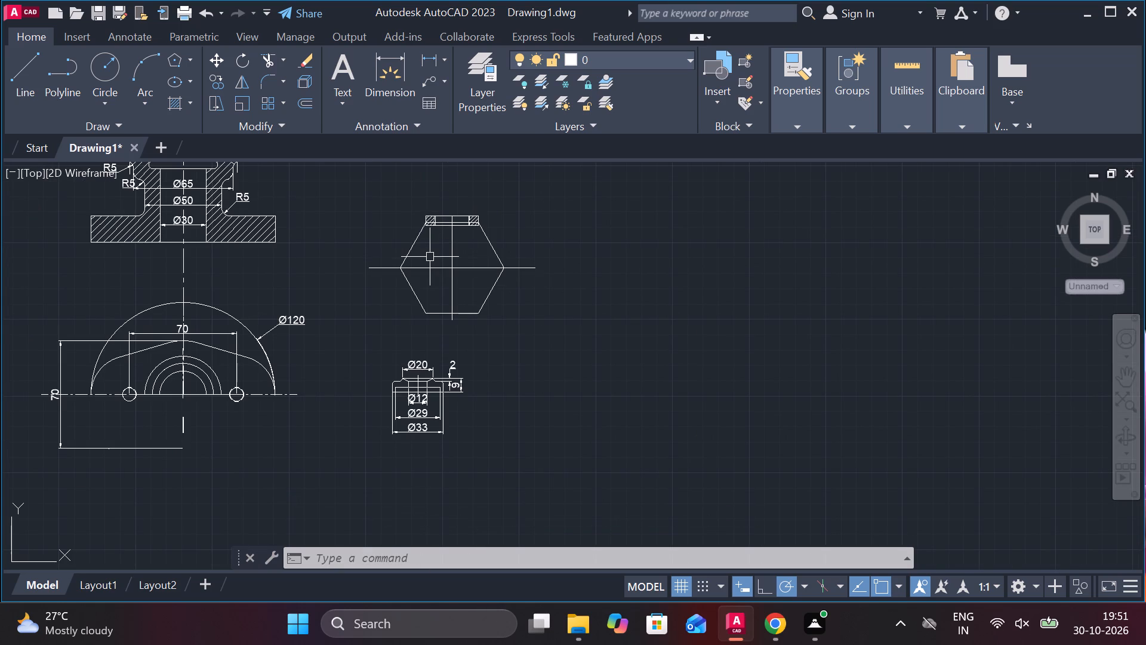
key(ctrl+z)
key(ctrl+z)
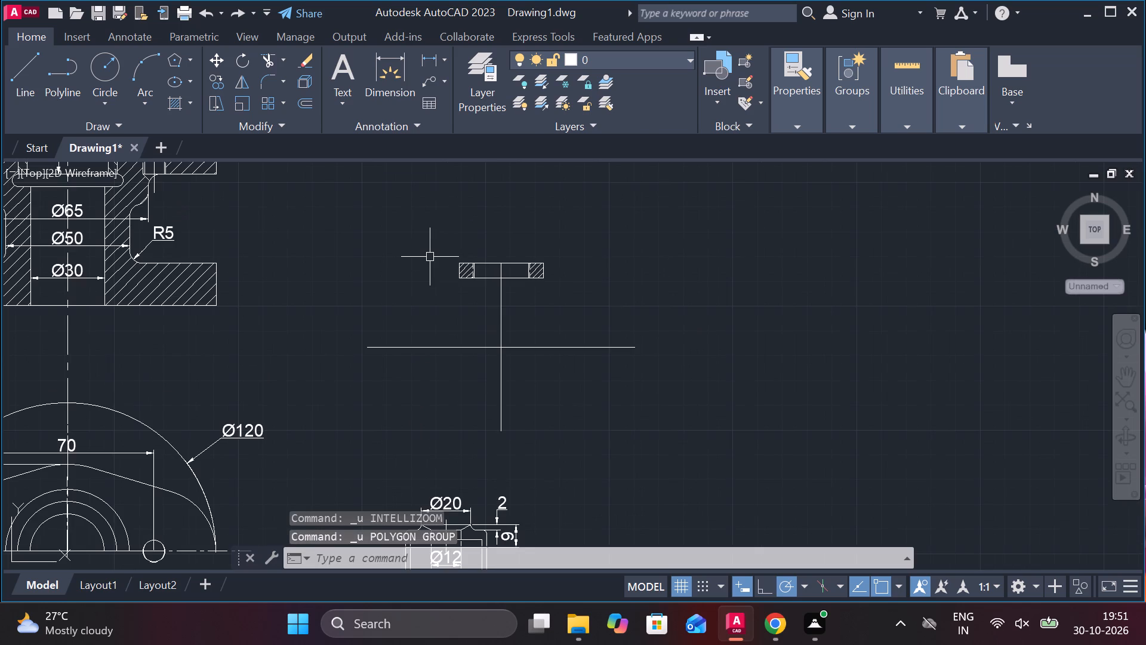
Draw a six-sided polygon inscribed in a circle of radius 22.2, centred on the intersection of the centre lines.
click(186, 59)
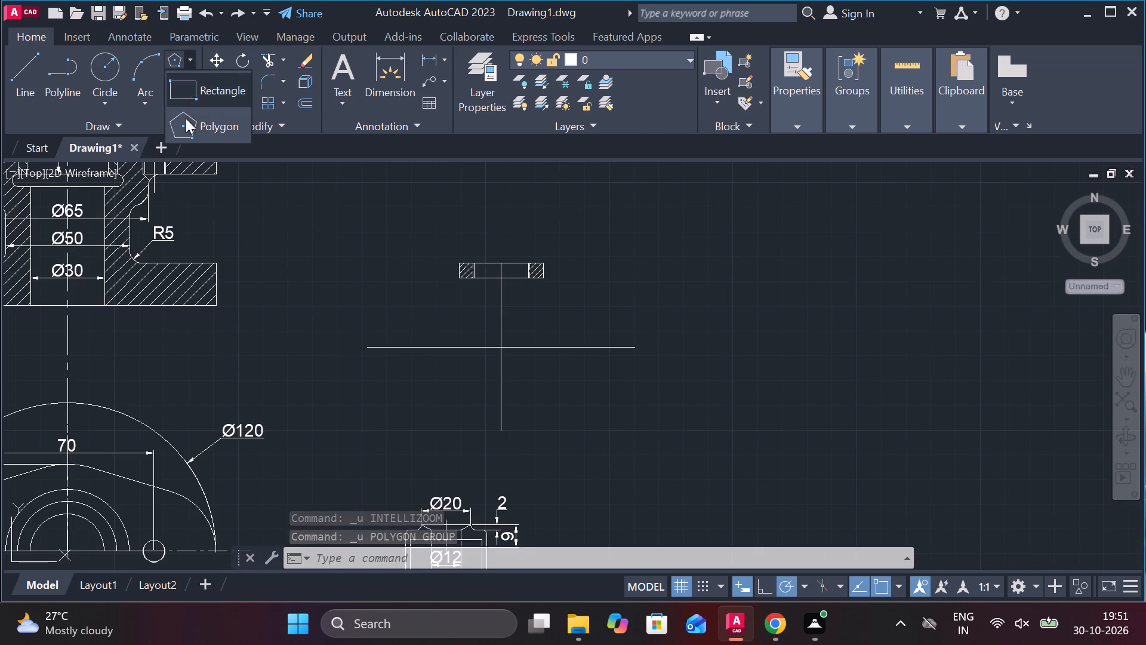
click(186, 118)
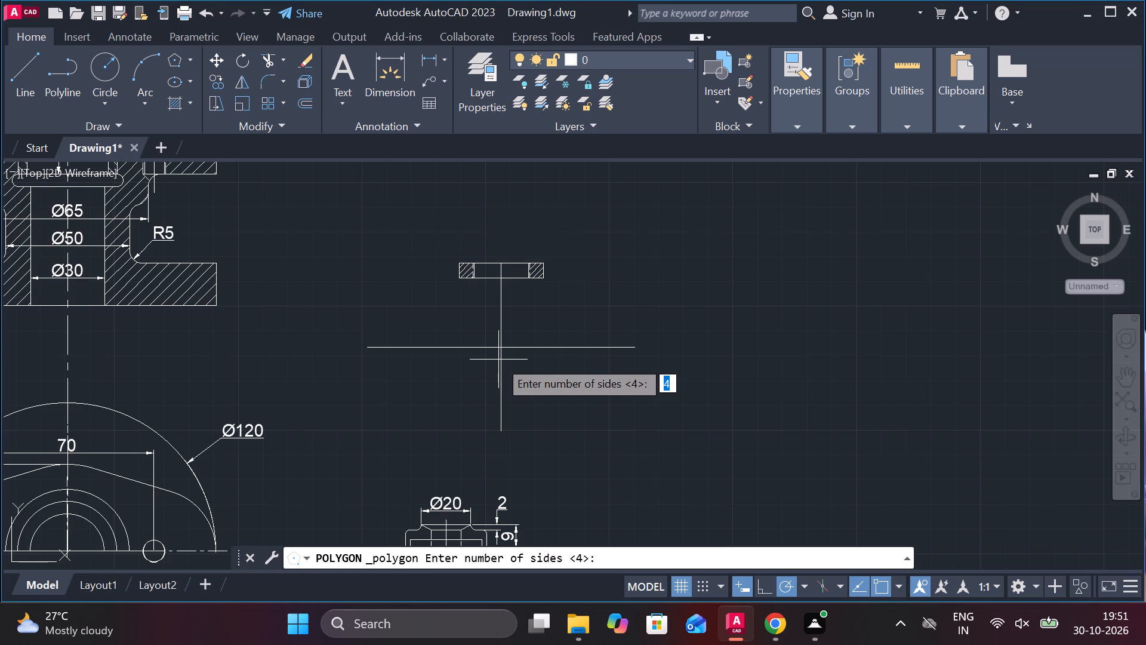
scroll(498, 360, up, 1)
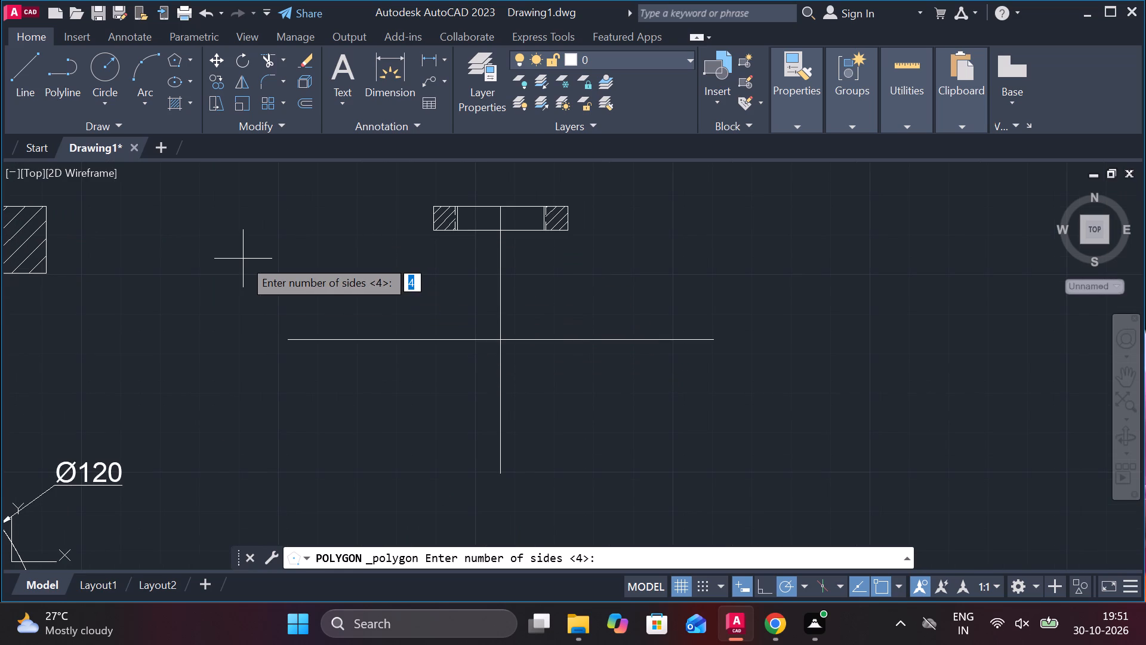
key(BackSpace)
key(6)
key(Return)
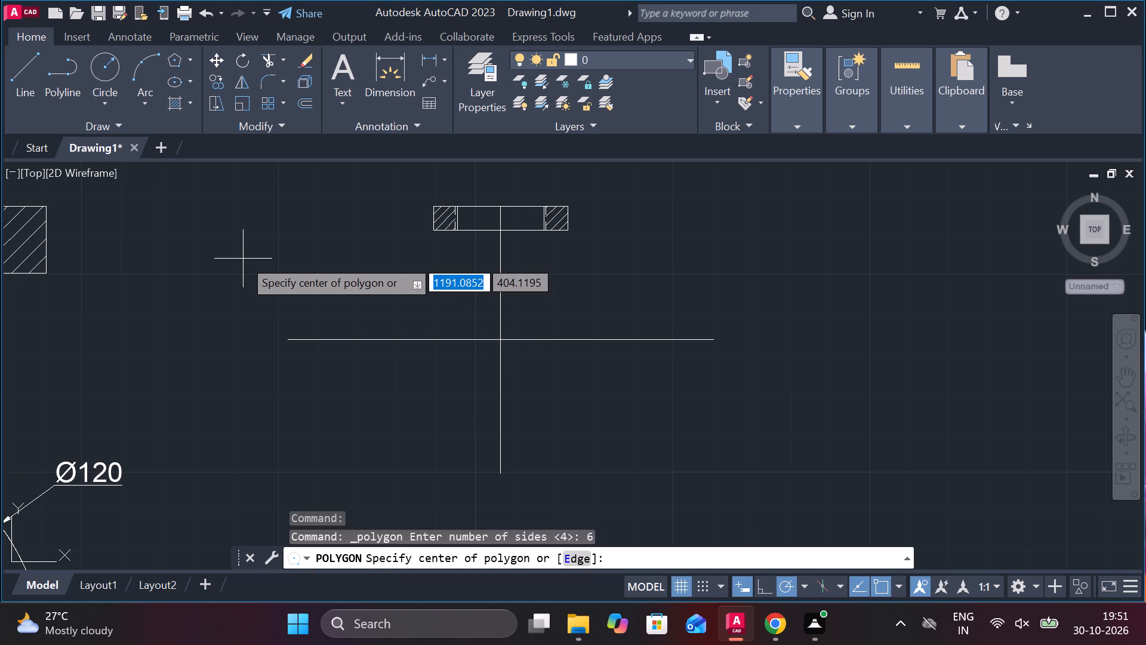
click(497, 337)
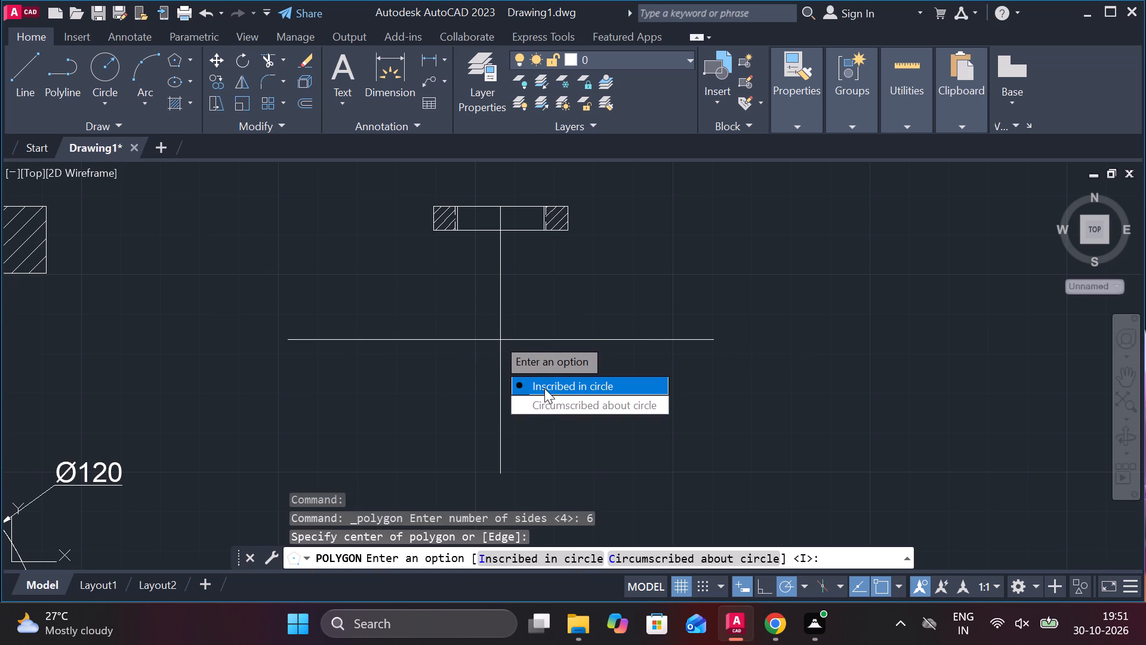
drag(544, 388, 497, 337)
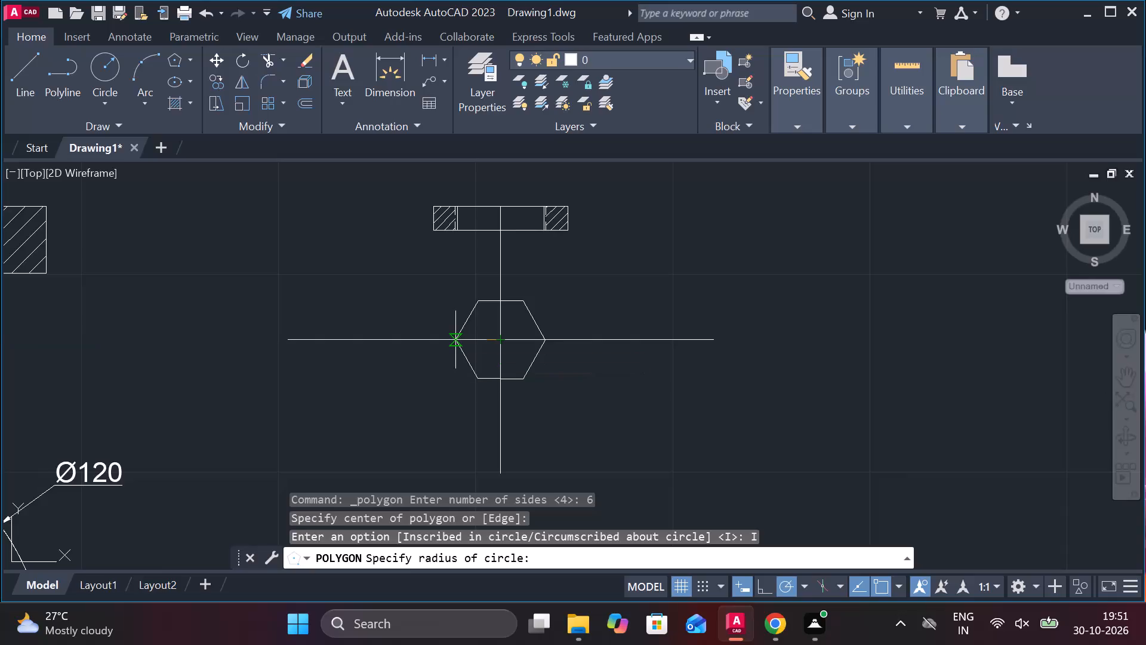
text(22)
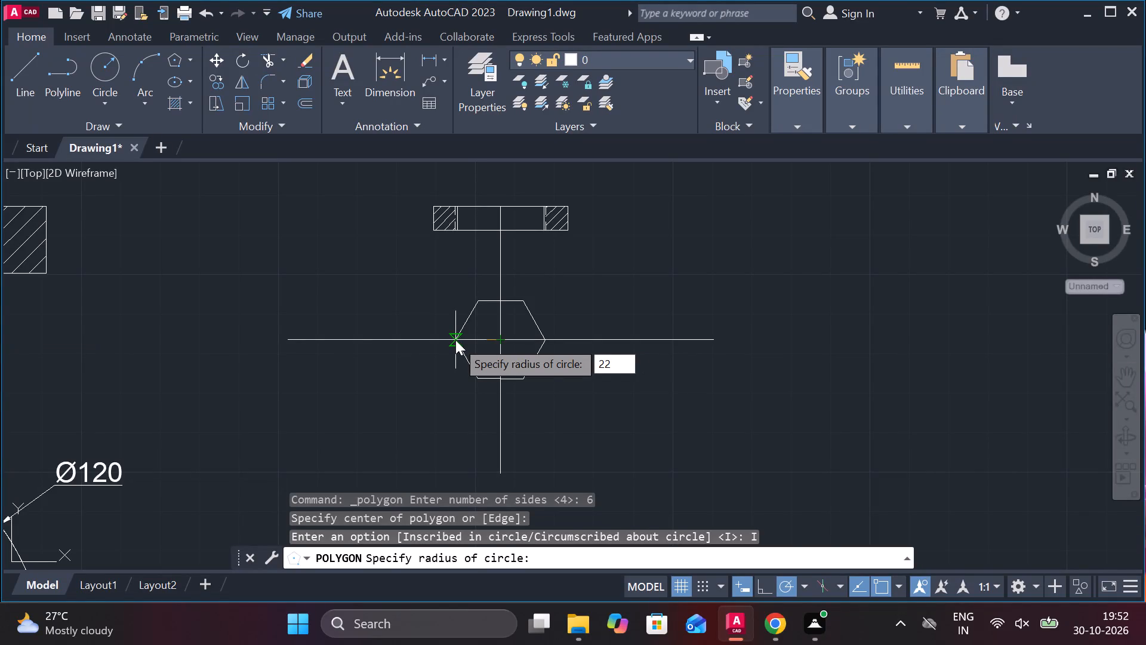
key(period)
key(2)
key(Return)
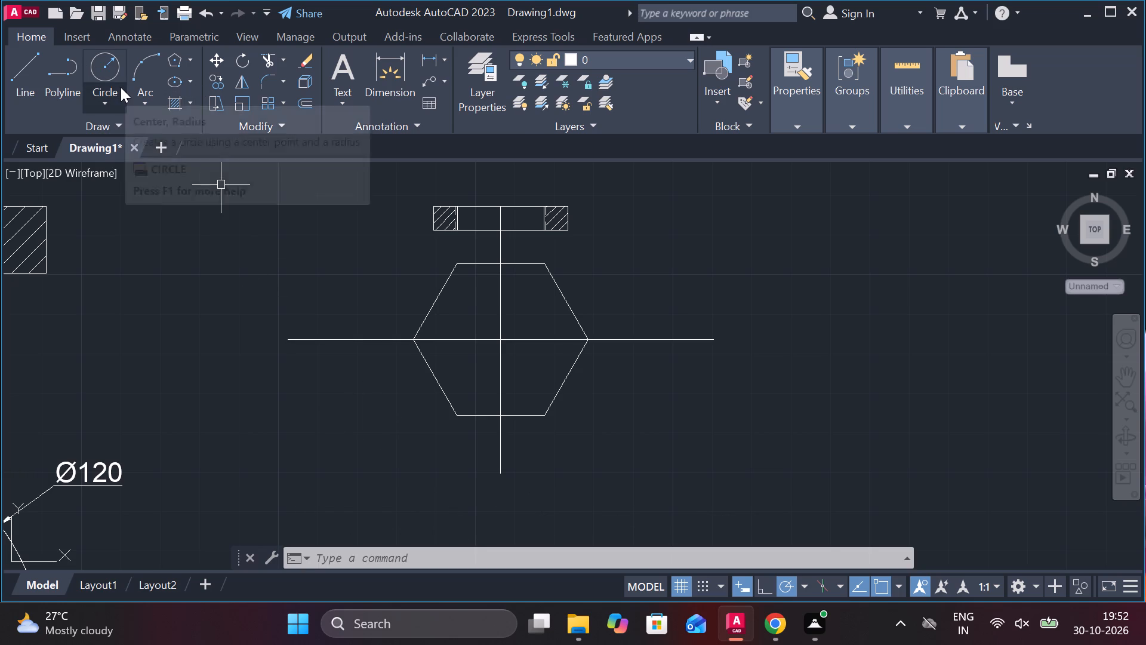
Draw a circle of diameter 22.2 centred in the hexagon.
click(114, 102)
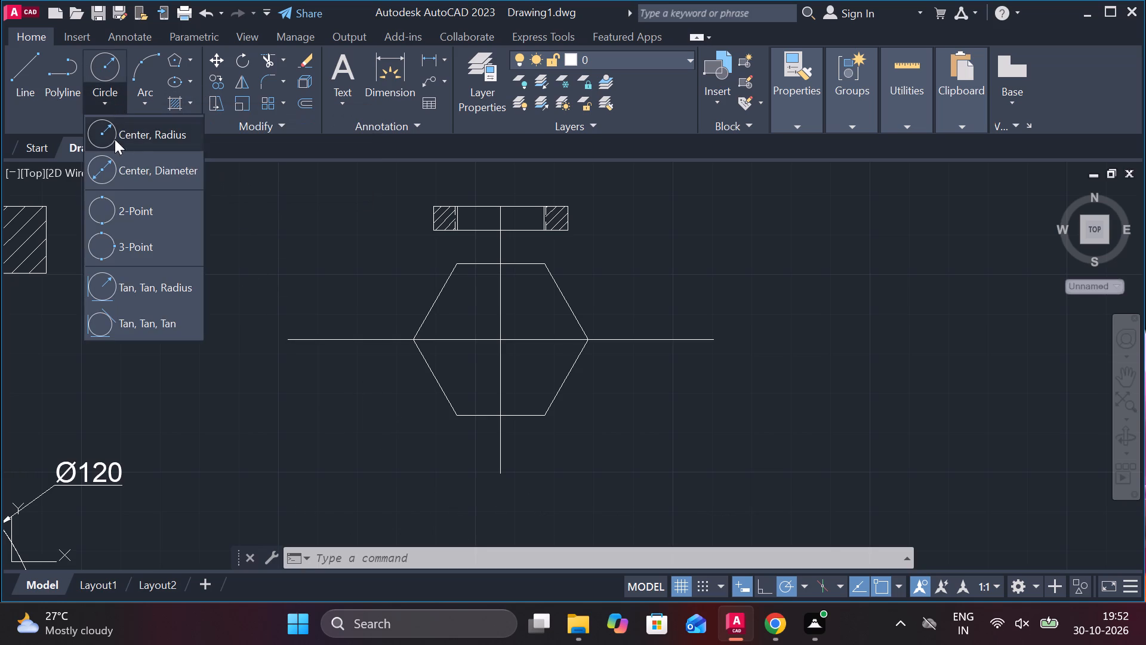
click(132, 172)
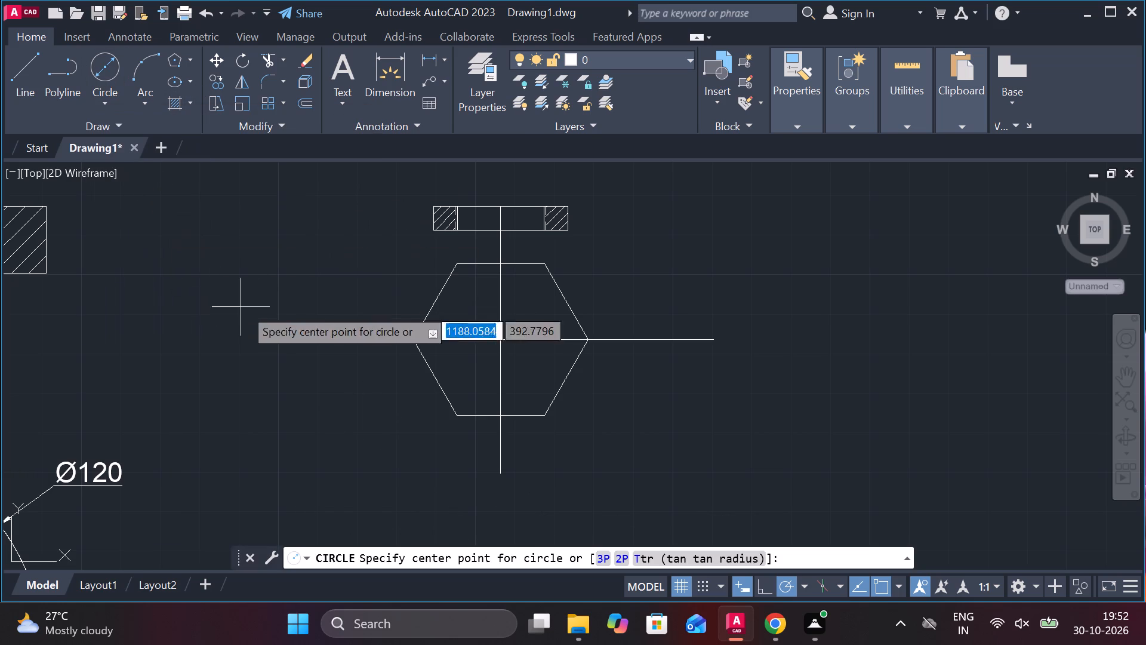
click(504, 345)
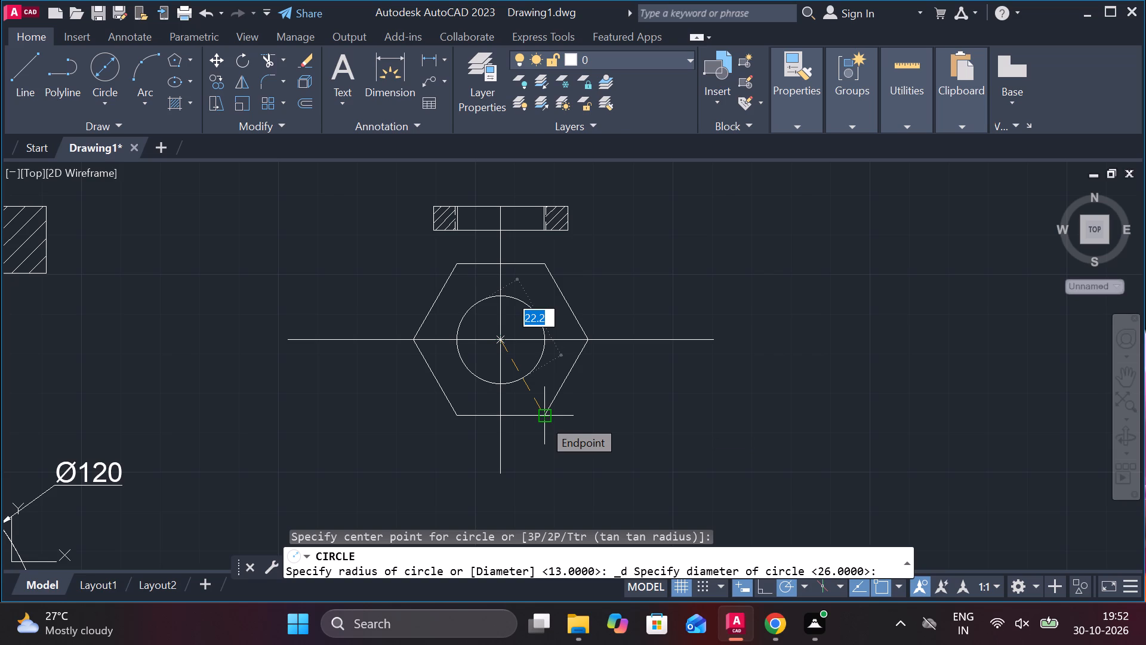
click(543, 419)
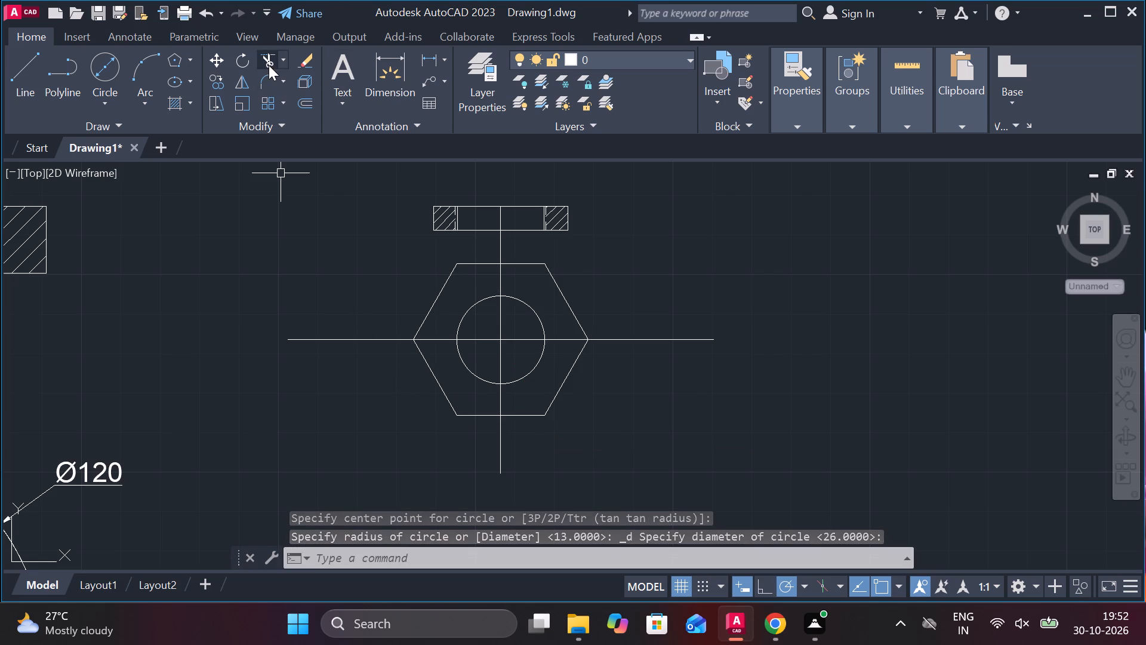
click(217, 86)
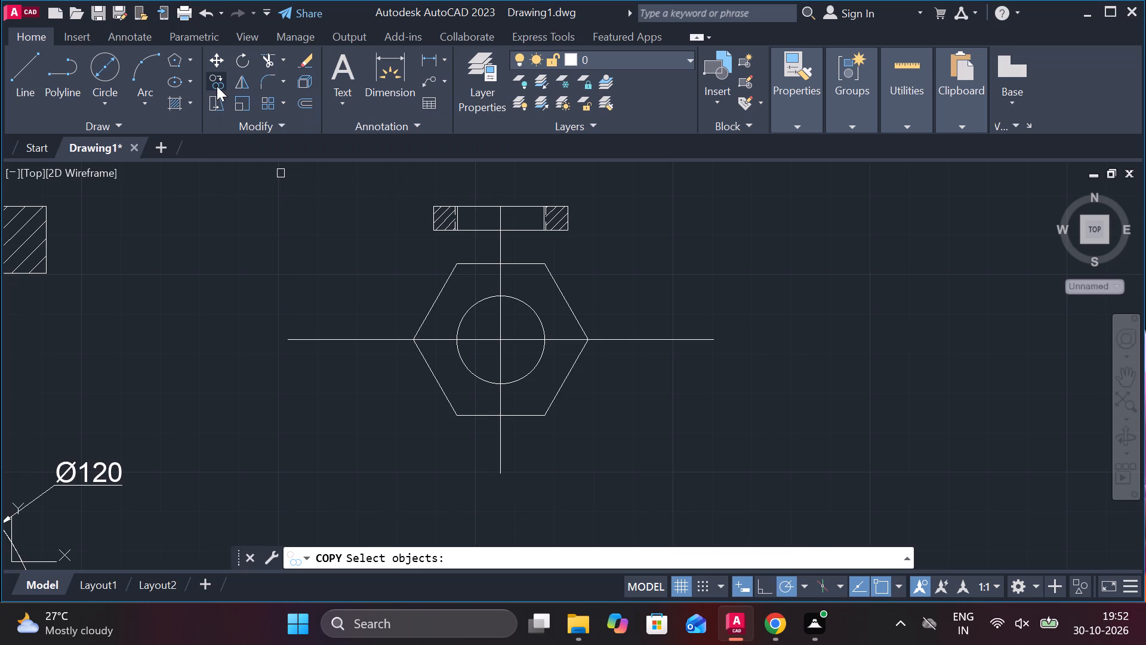
key(Escape)
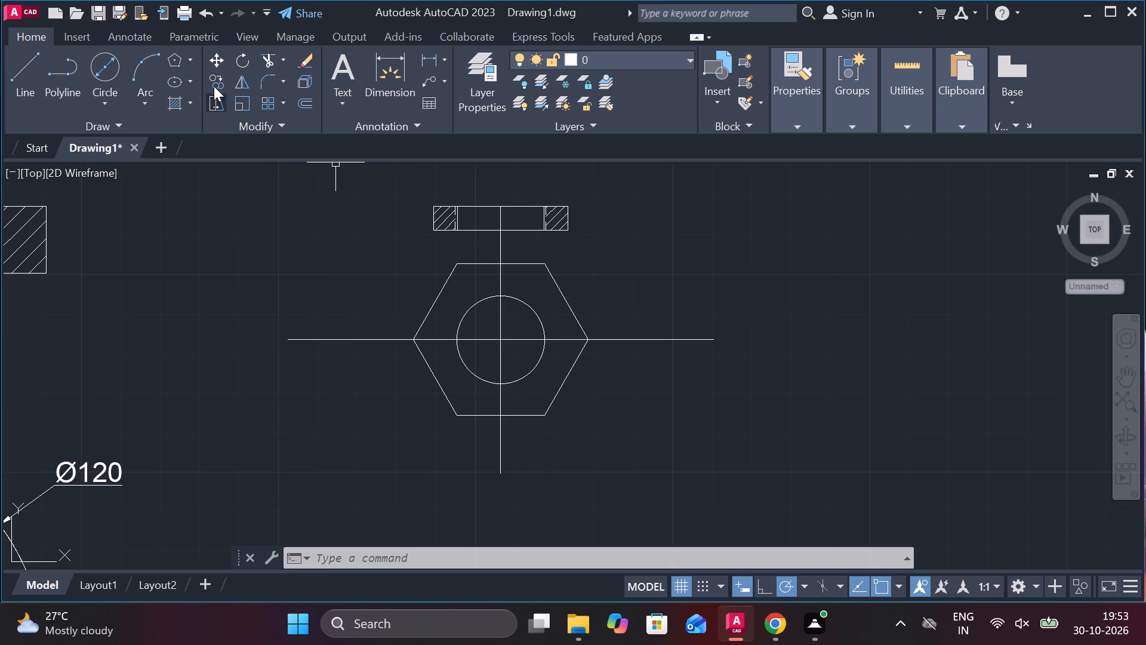
Draw a circle of diameter 21.2 centred in the hexagon, concentric with the existing circle.
click(113, 62)
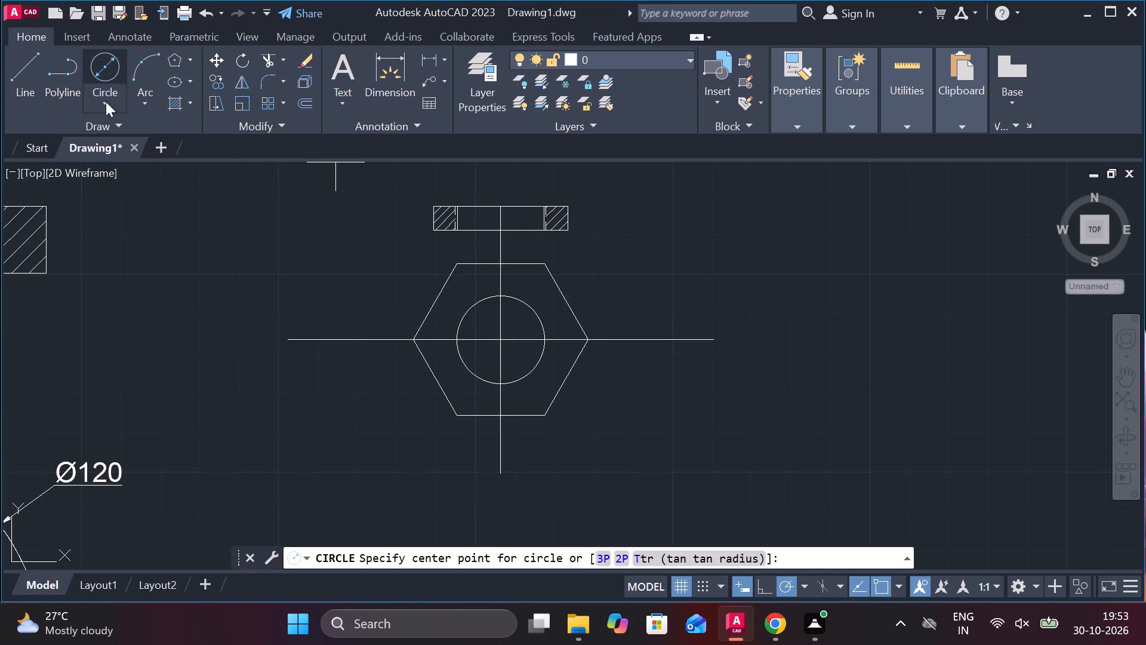
click(496, 340)
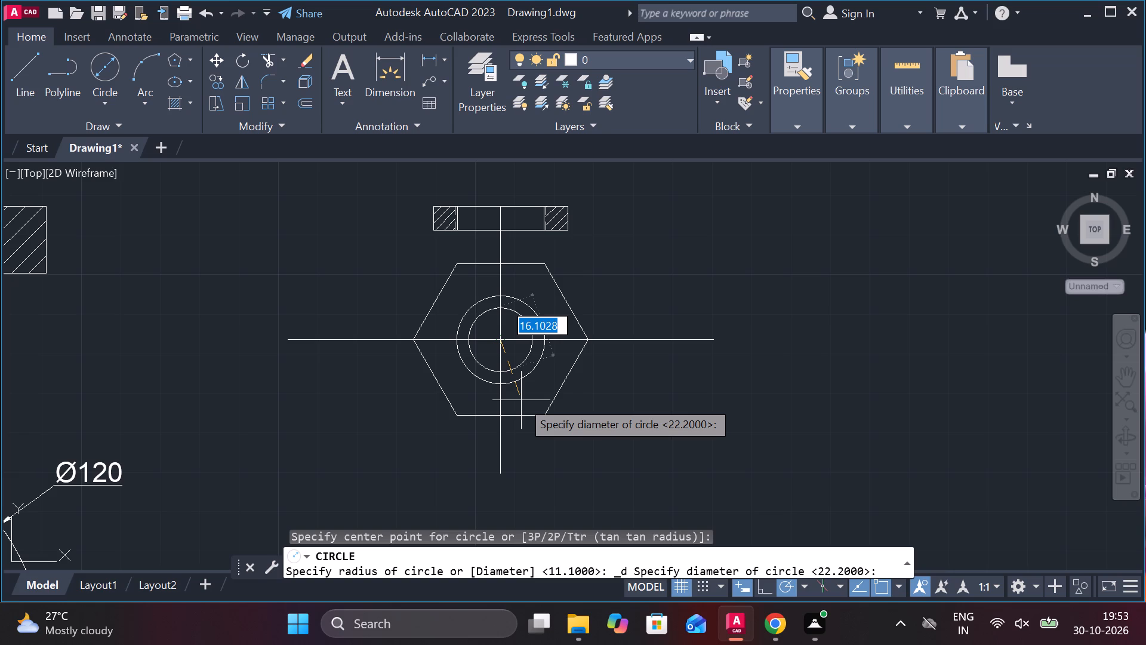
text(21)
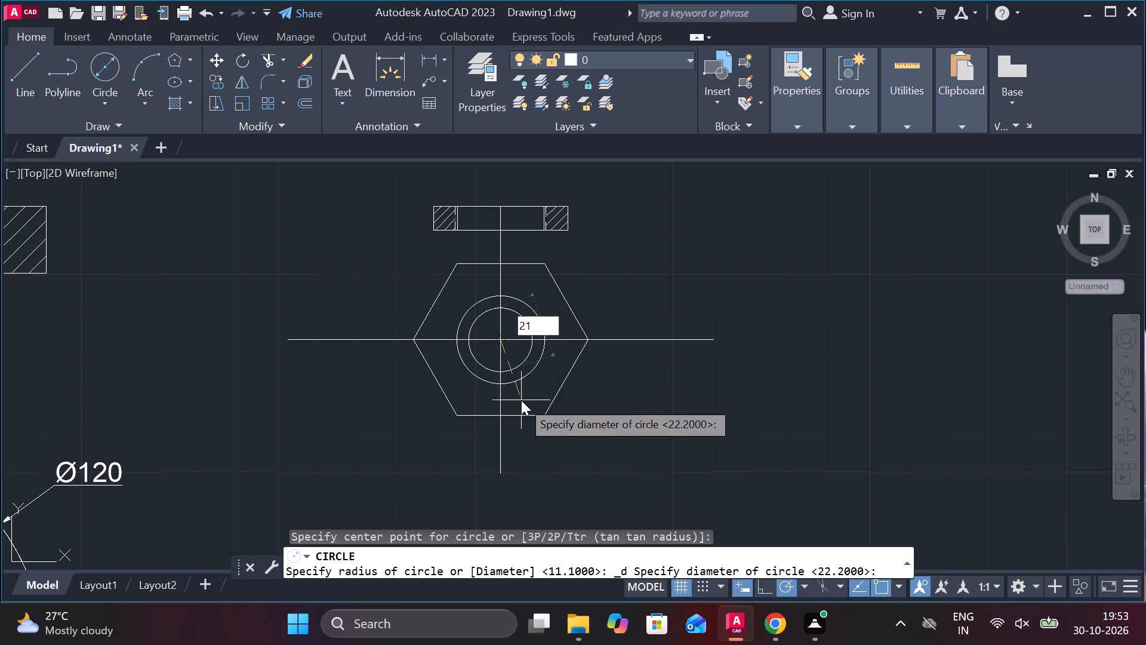
key(period)
key(2)
key(Return)
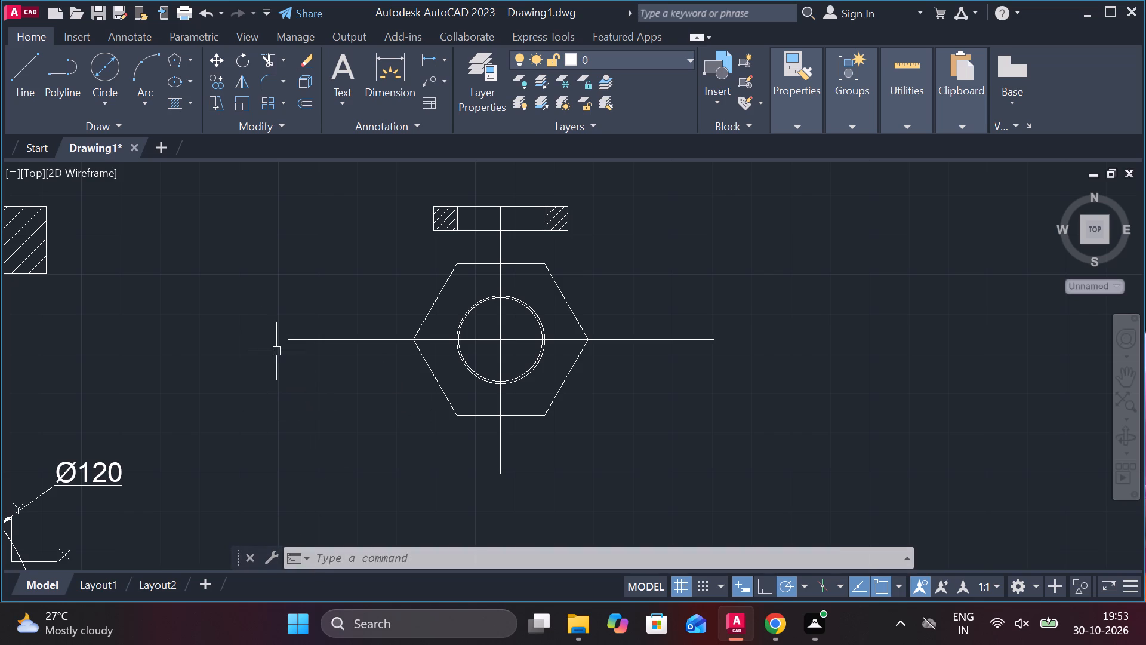
Shorten the hexagon's horizontal centre line at both ends and move its midpoint onto the vertical centre line.
click(345, 343)
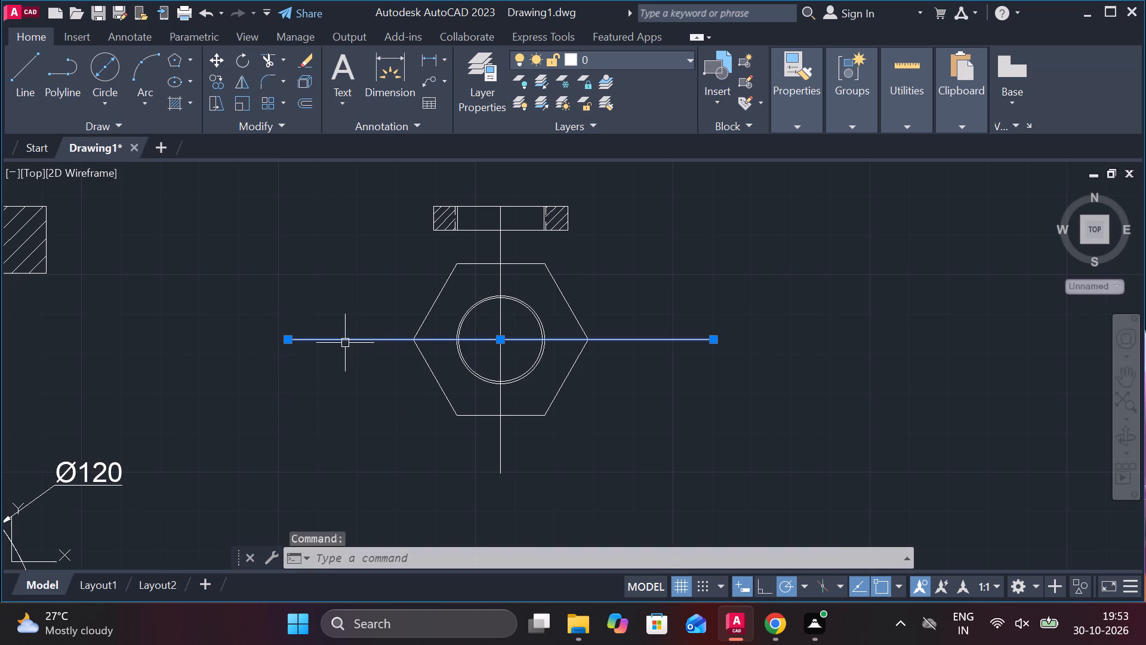
click(286, 339)
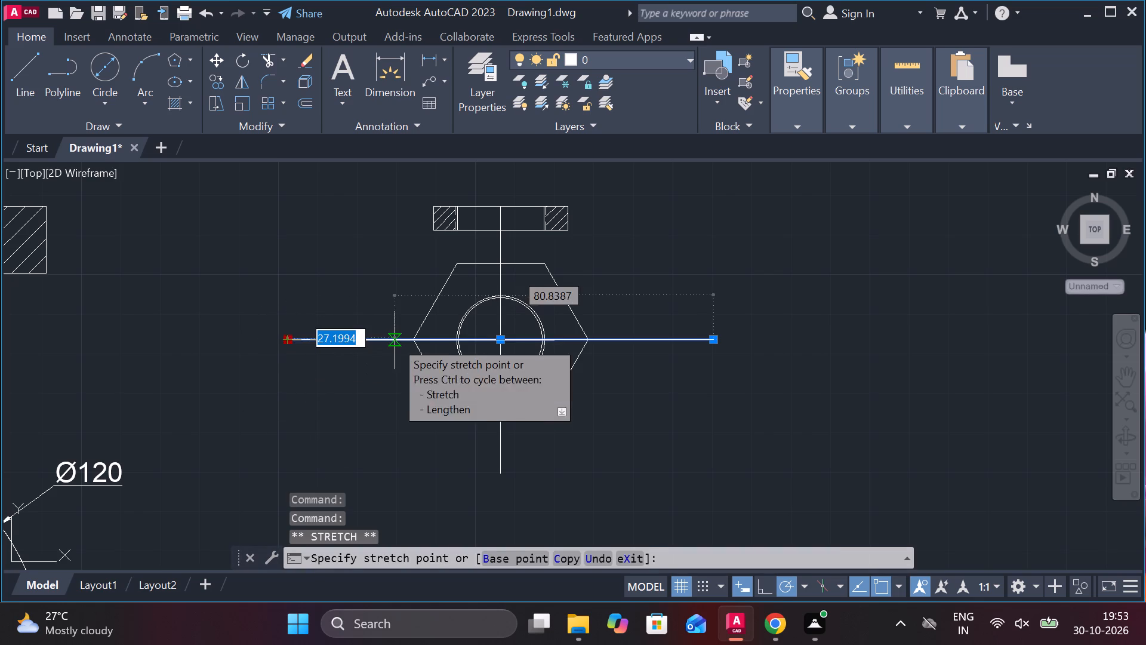
click(364, 340)
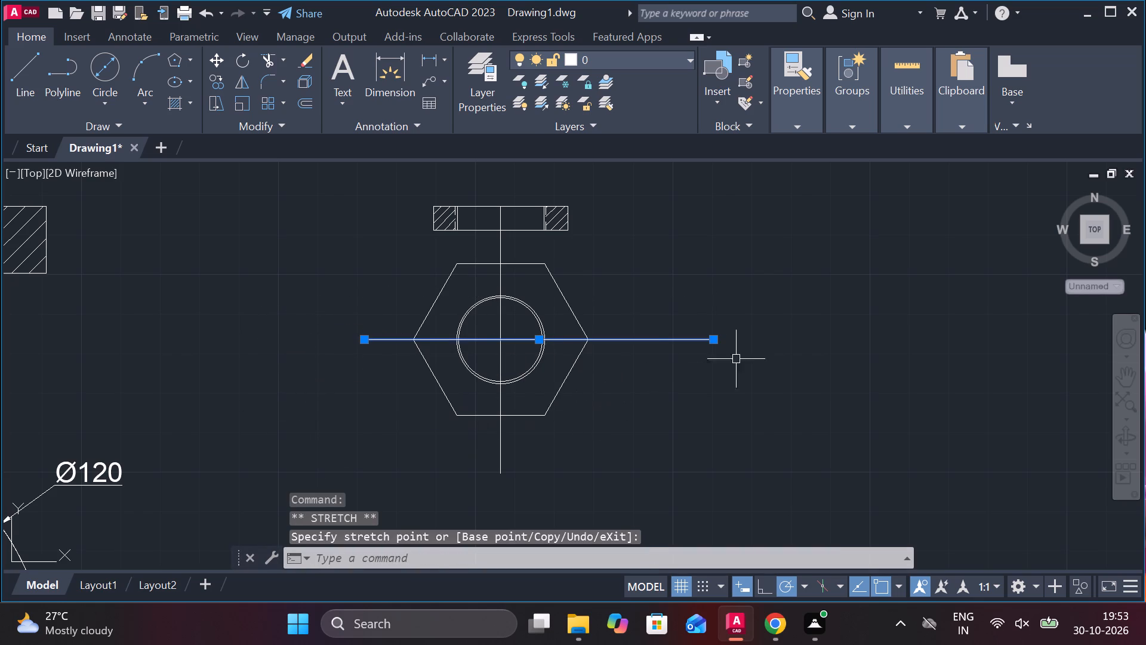
click(716, 340)
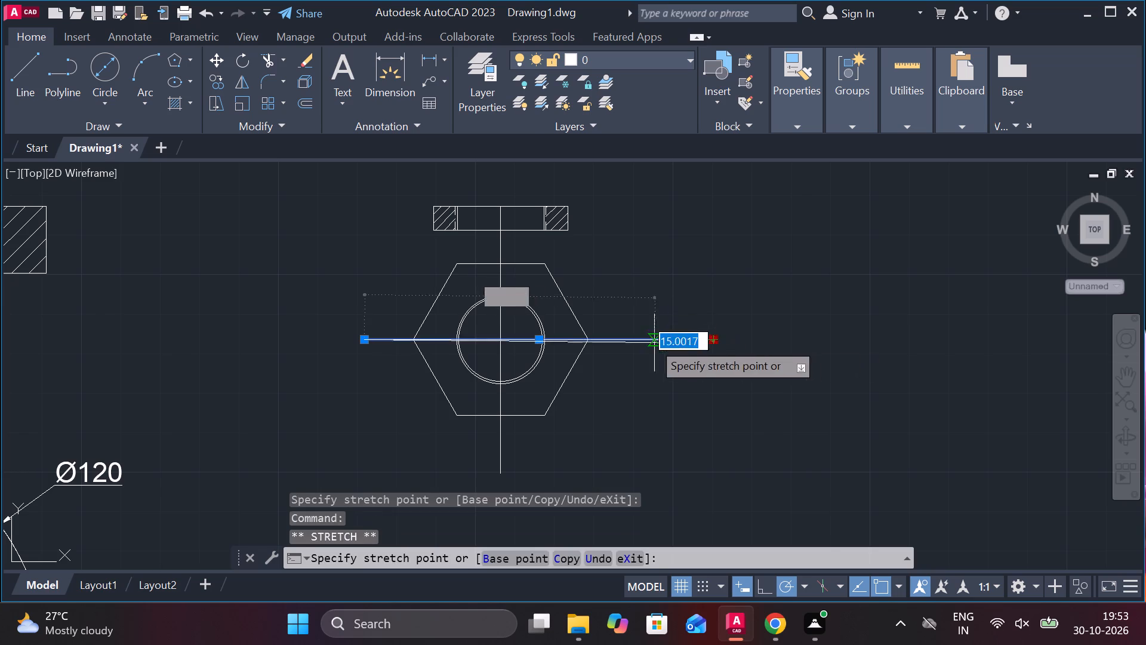
click(644, 338)
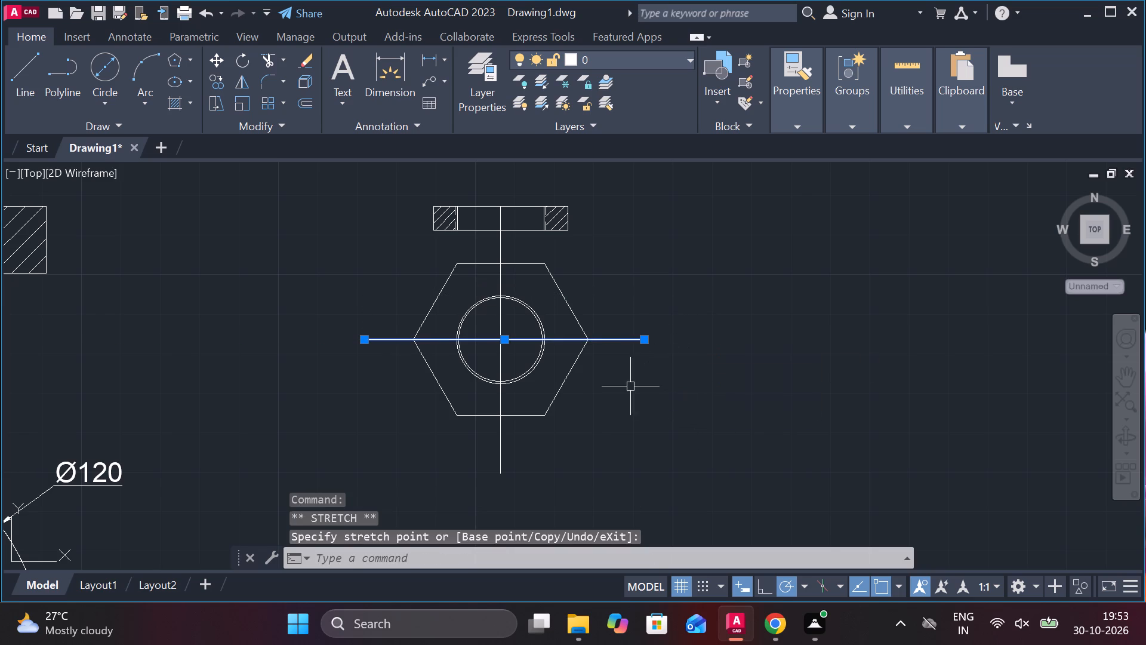
click(502, 340)
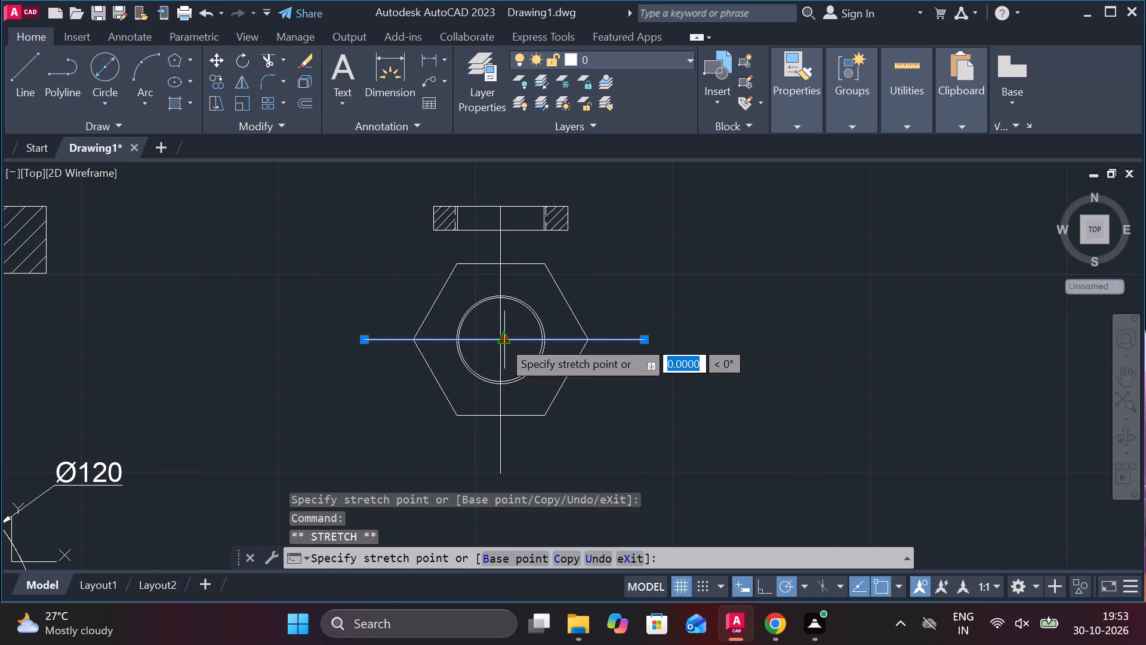
click(496, 340)
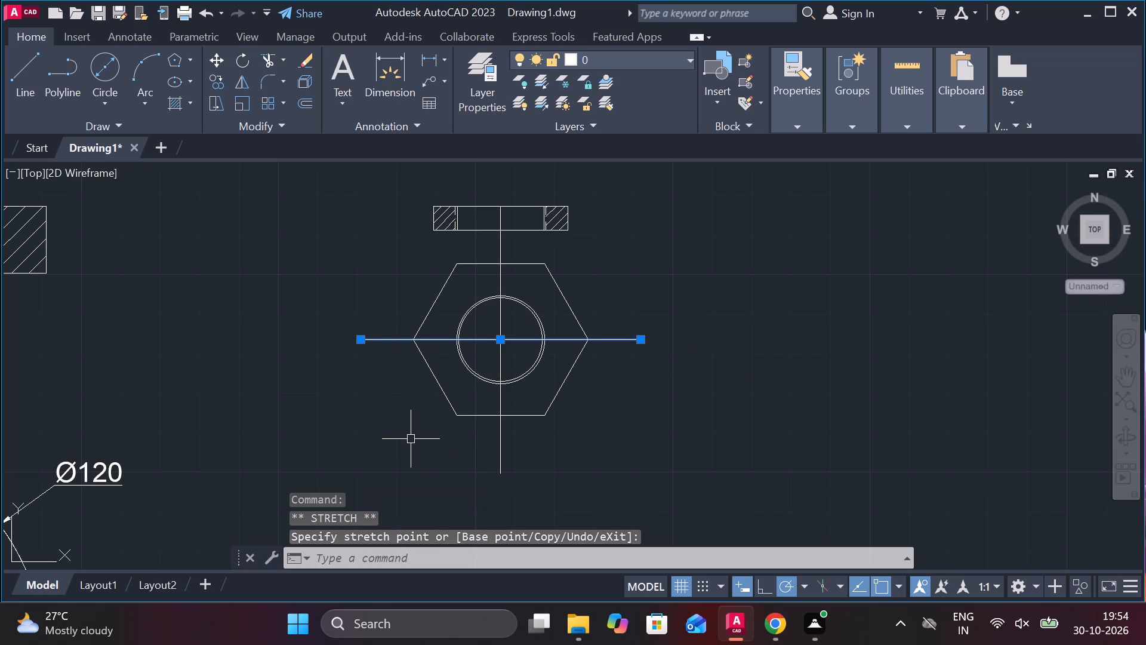
scroll(526, 339, up, 2)
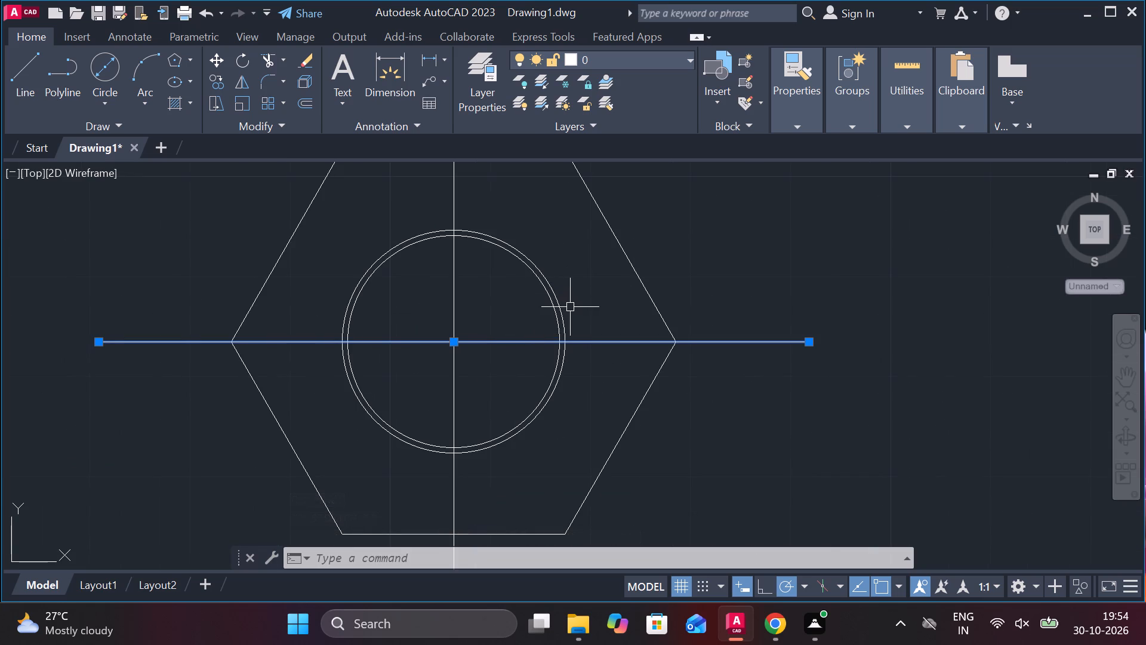
key(Escape)
Set the linetype of the outer of the two concentric circles to DASHED.
click(558, 305)
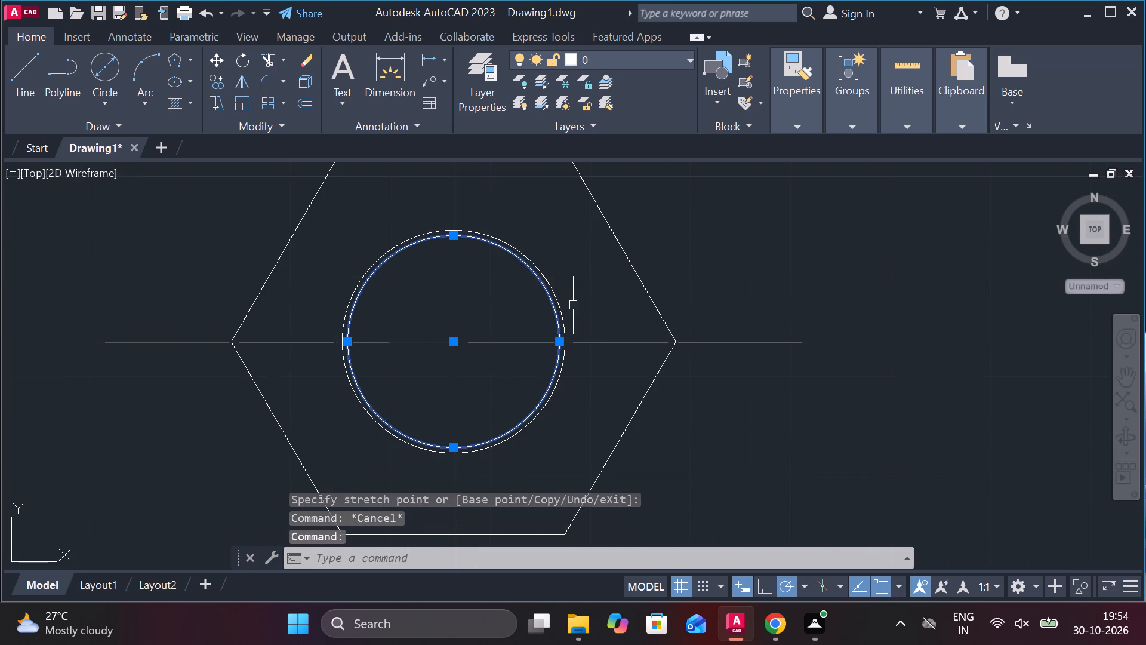
key(Escape)
click(561, 300)
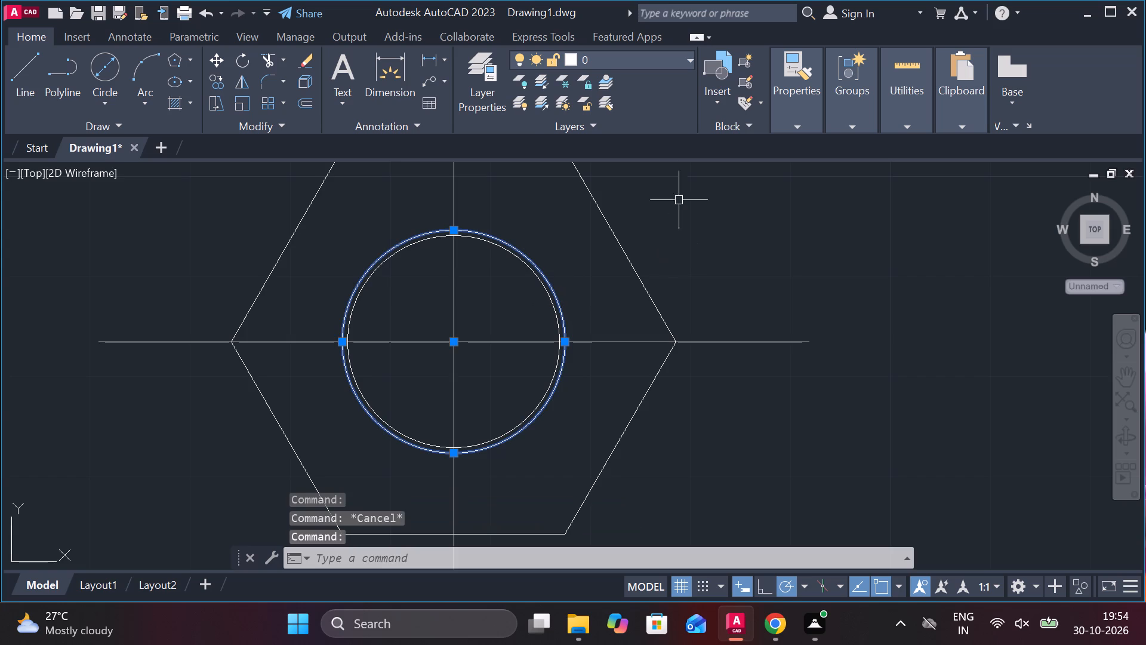
click(785, 119)
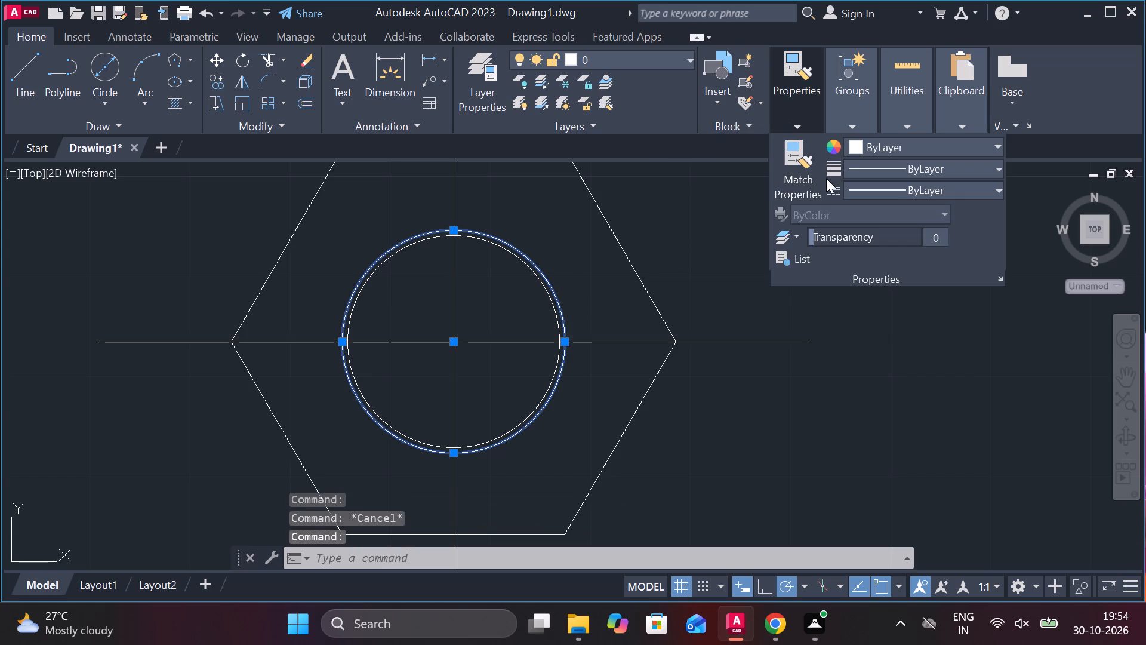
click(941, 193)
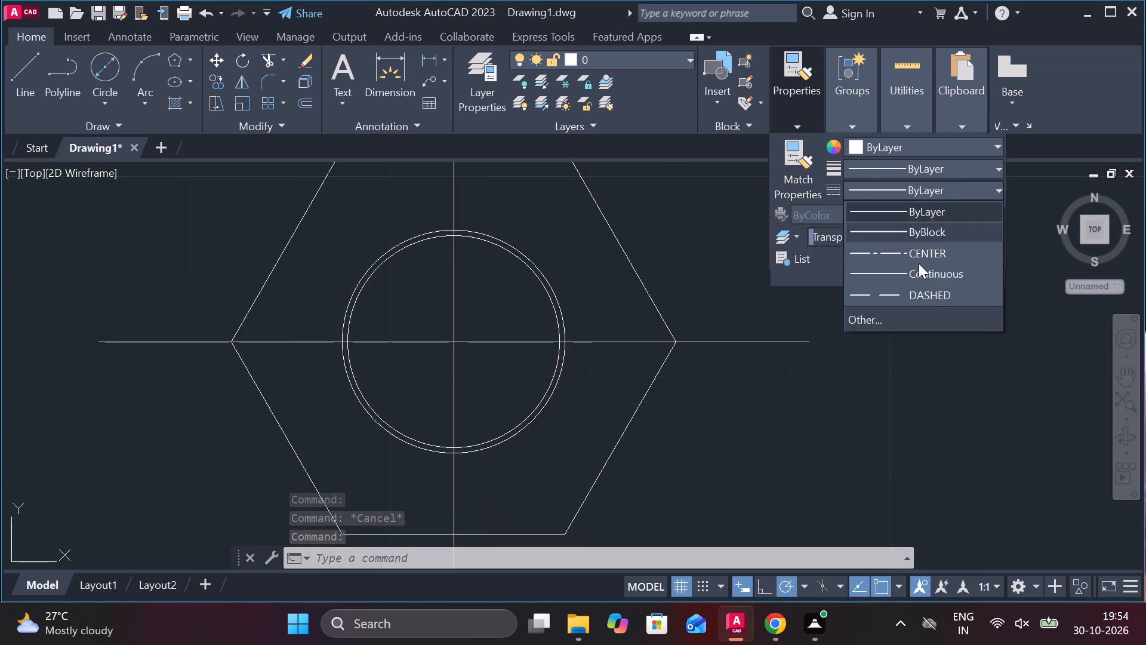
click(919, 288)
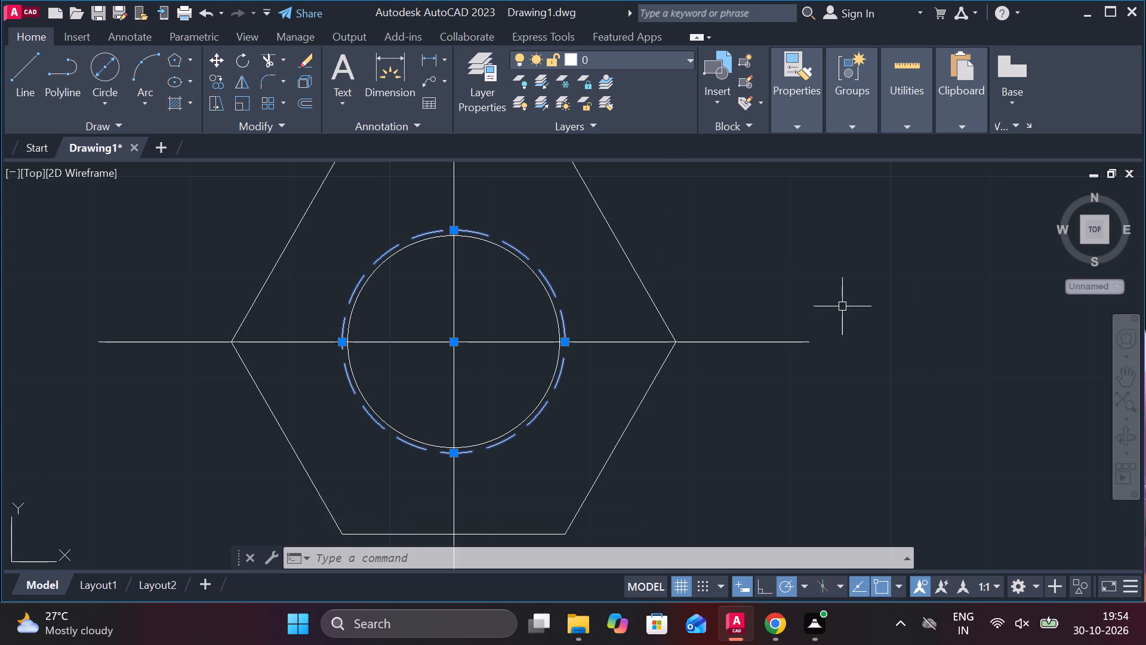
key(Escape)
Set the linetype of the nut's horizontal and vertical centre lines to CENTER.
scroll(735, 271, down, 2)
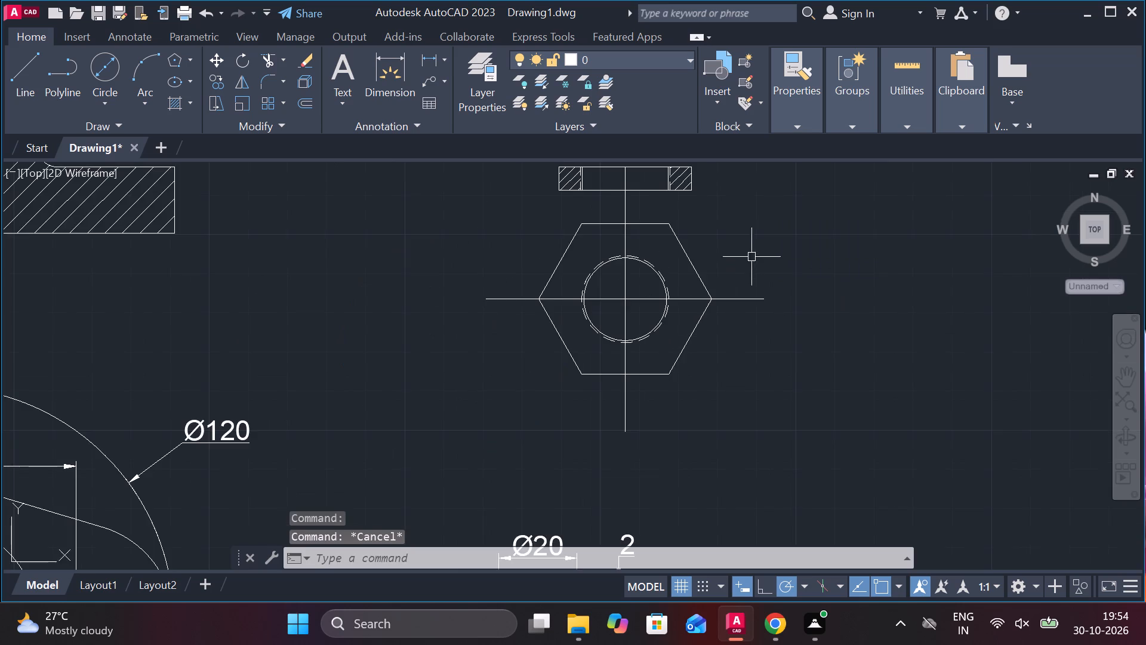
scroll(753, 247, down, 1)
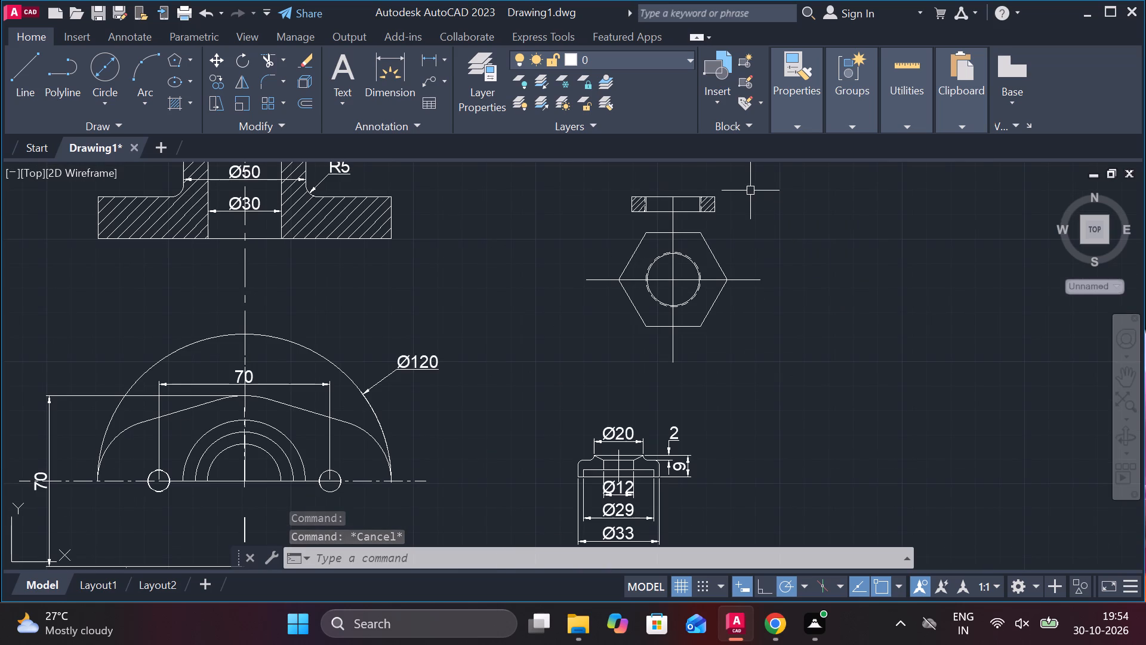
click(744, 279)
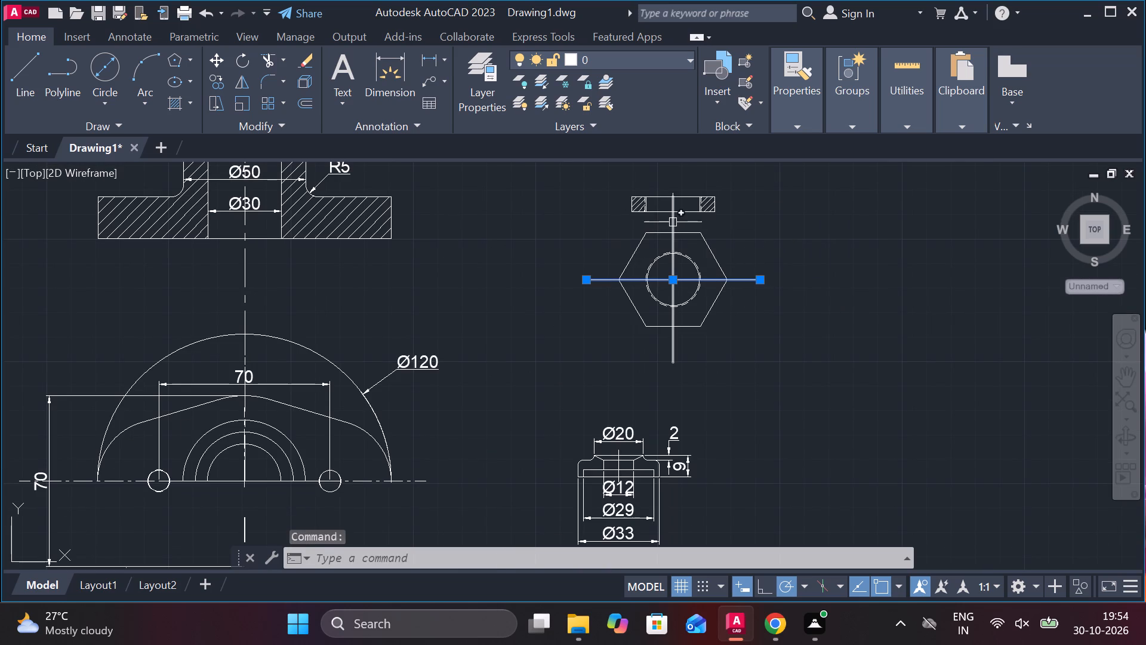
click(673, 222)
click(800, 119)
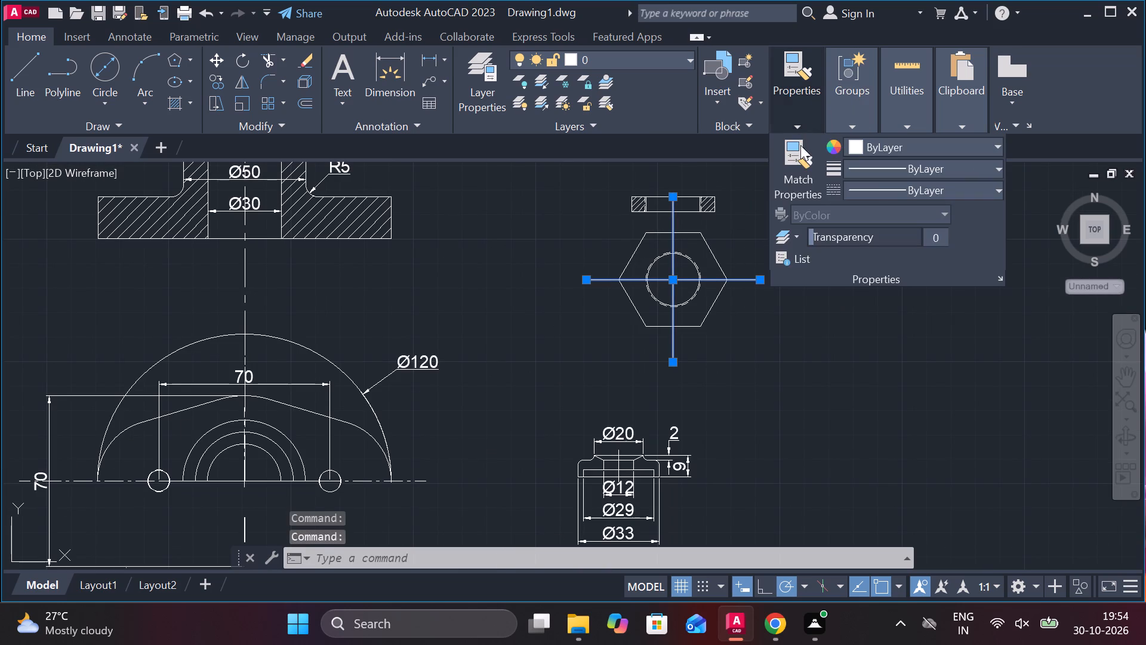
click(895, 185)
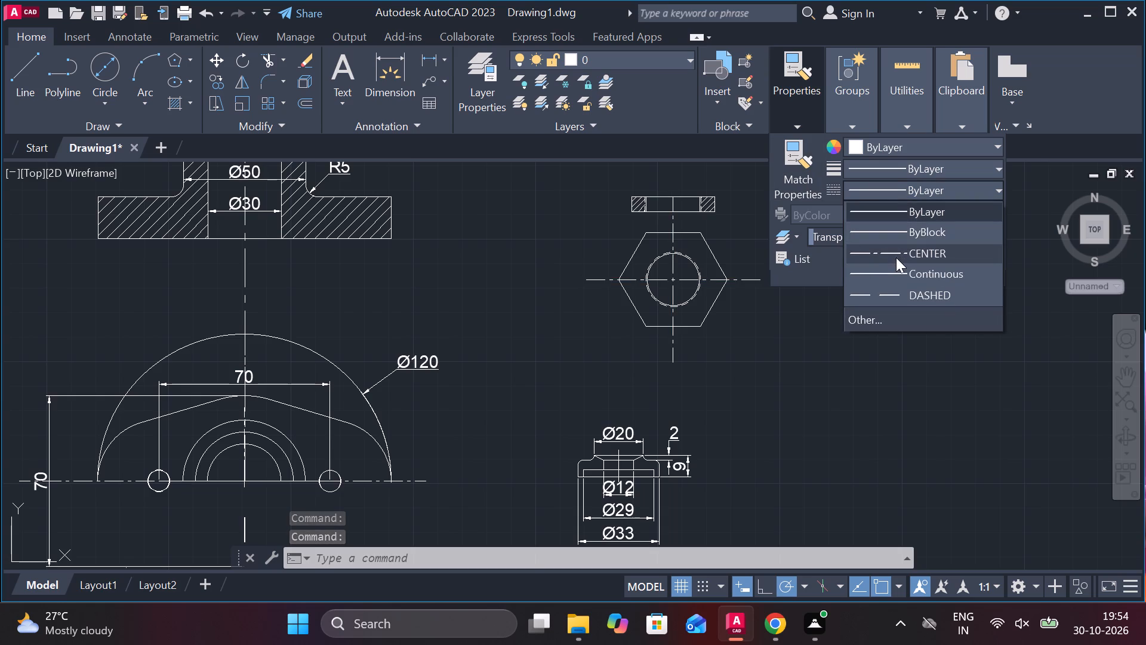
click(898, 247)
click(849, 376)
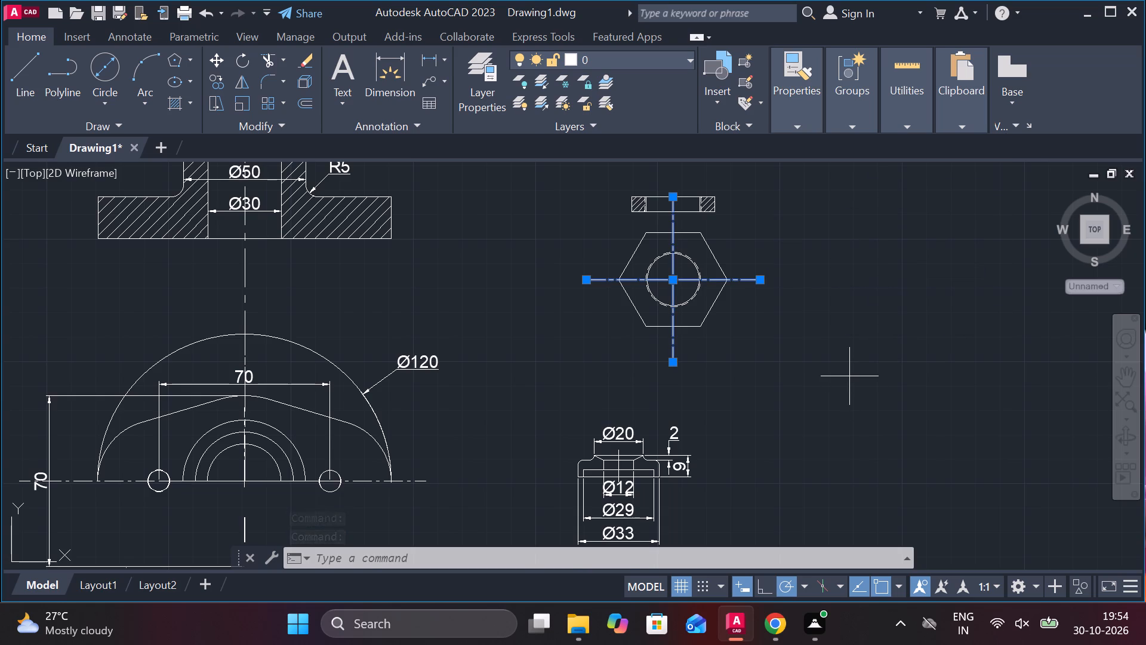
key(Escape)
key(Escape)
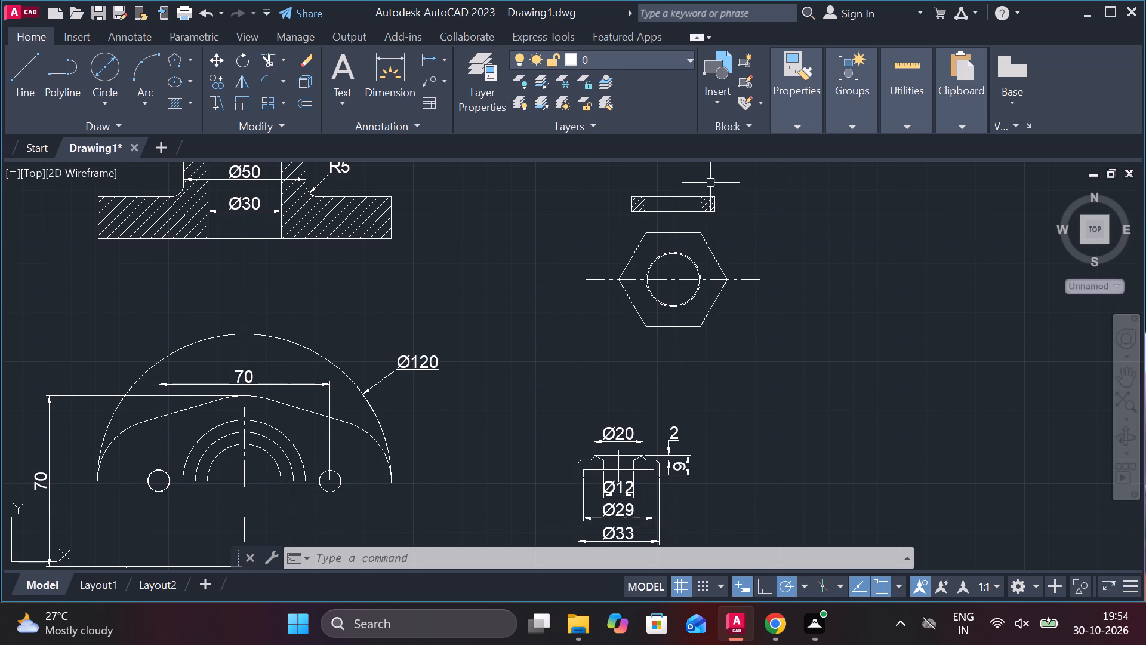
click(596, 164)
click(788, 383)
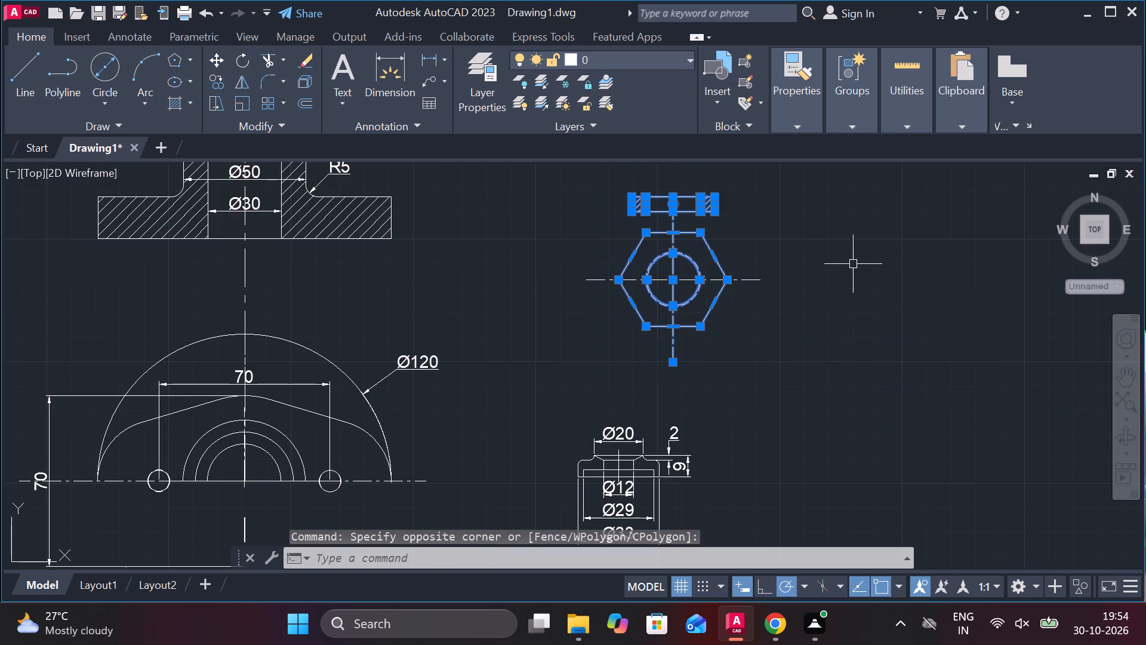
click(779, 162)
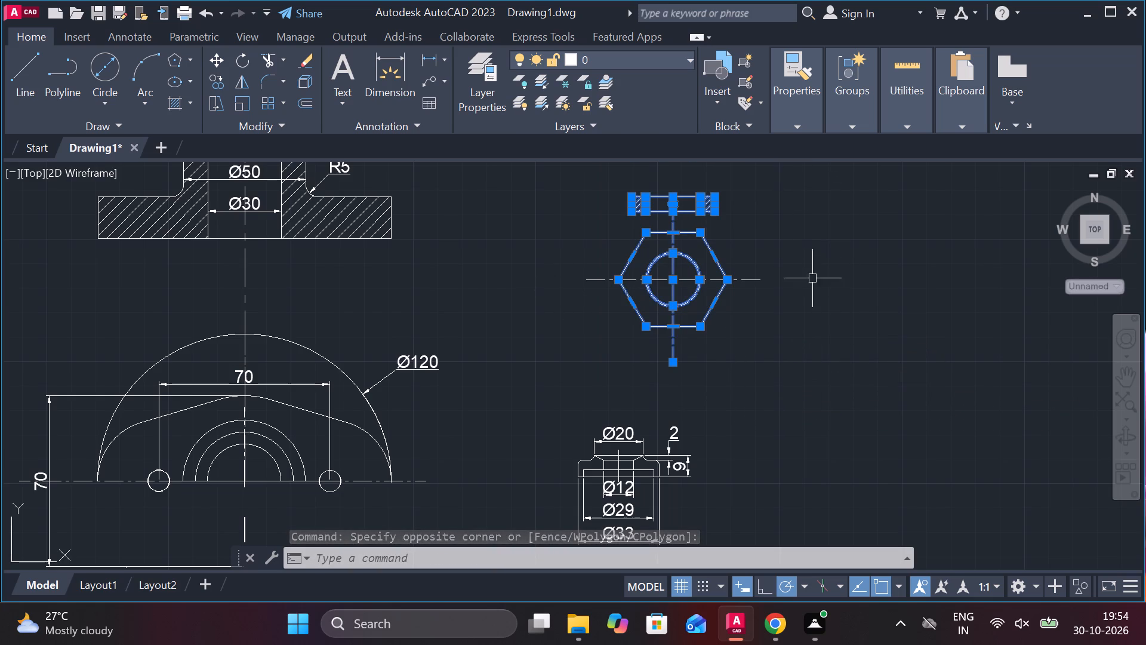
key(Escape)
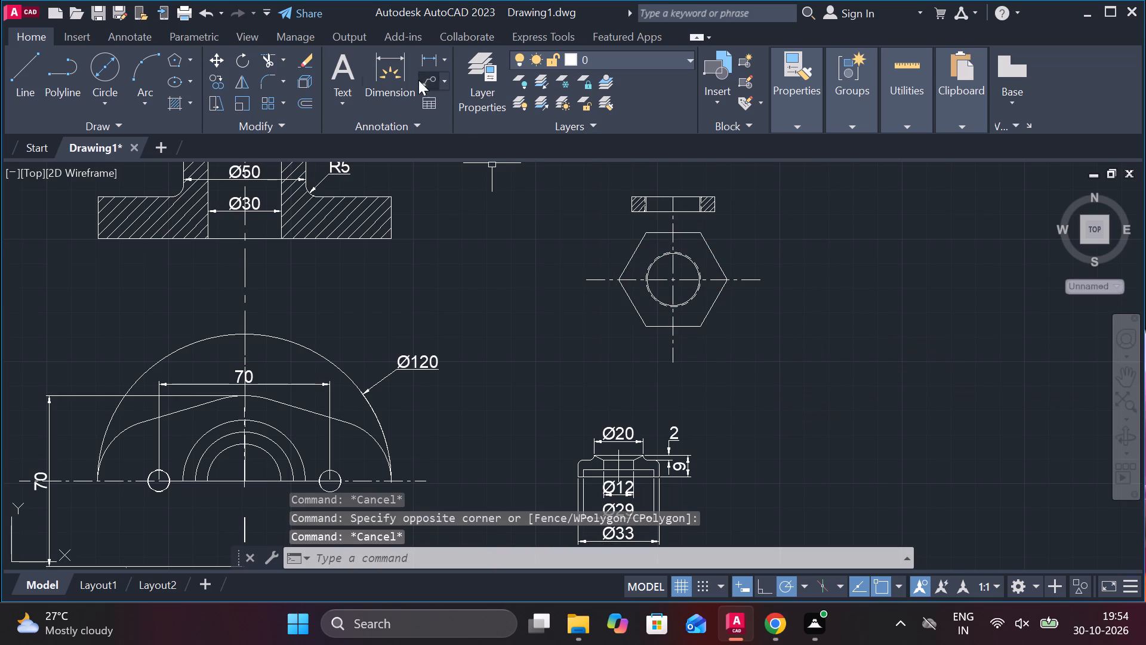
Copy both nut views, taking the hexagon's centre as base point, to about 502 units away below the duplicate flange views.
click(751, 158)
click(785, 177)
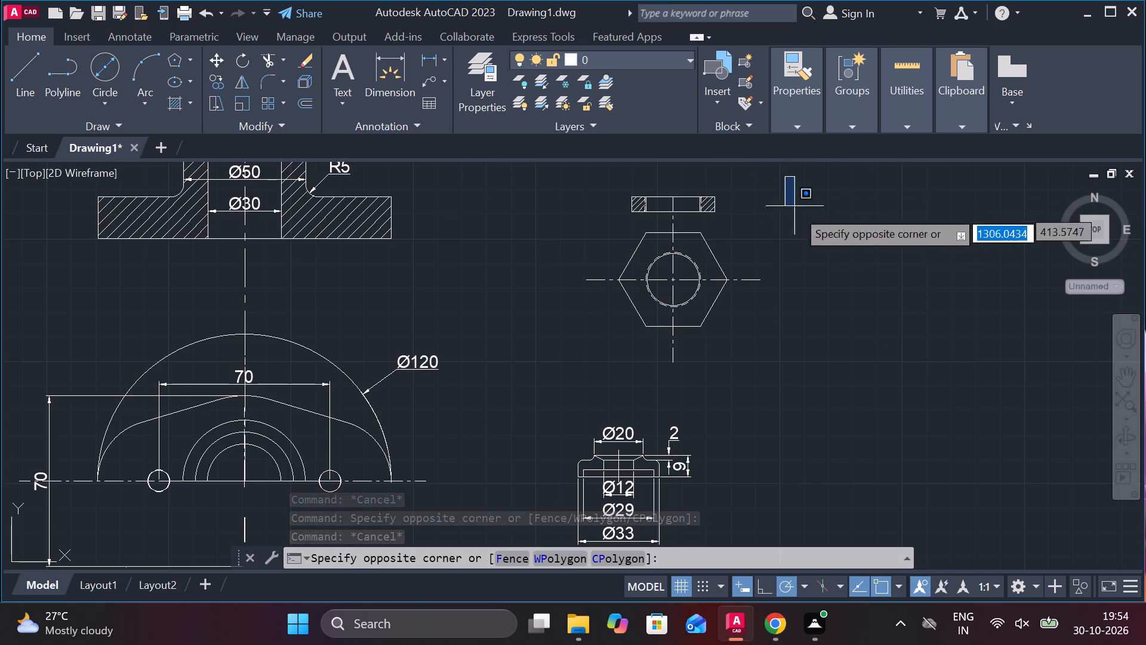
click(571, 364)
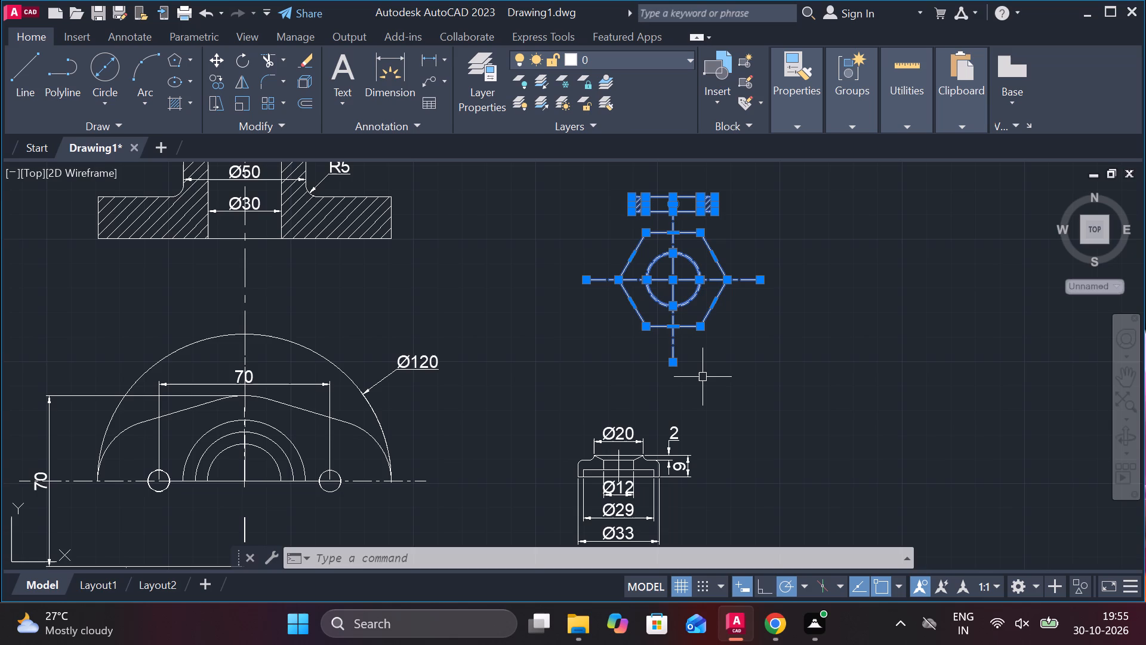
key(c)
key(o)
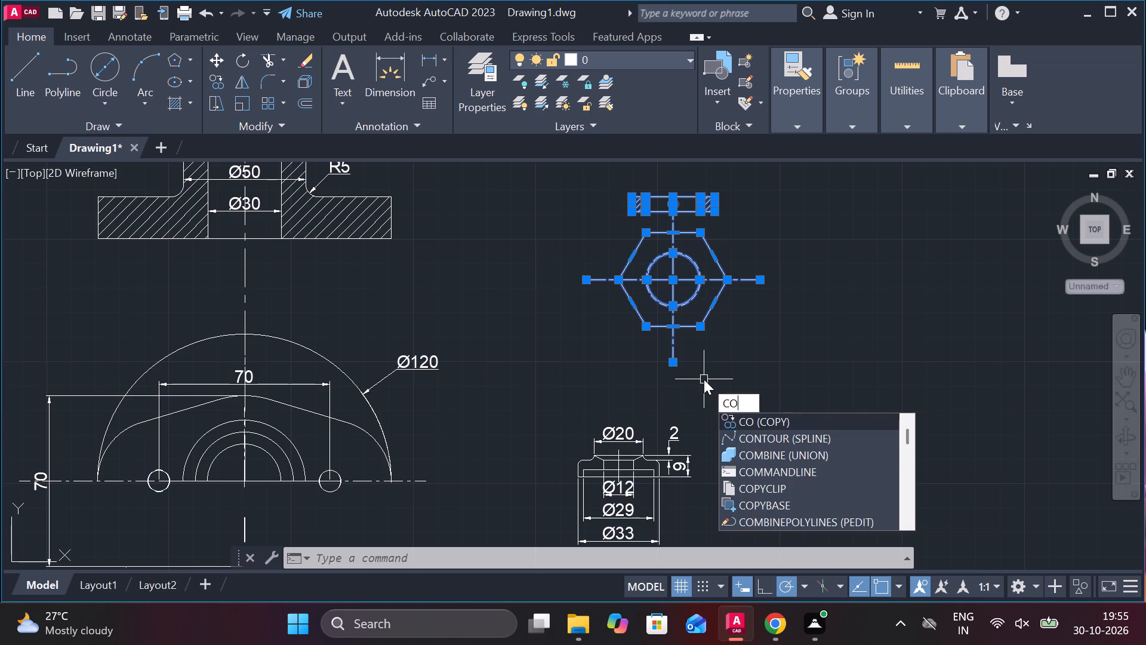
key(Return)
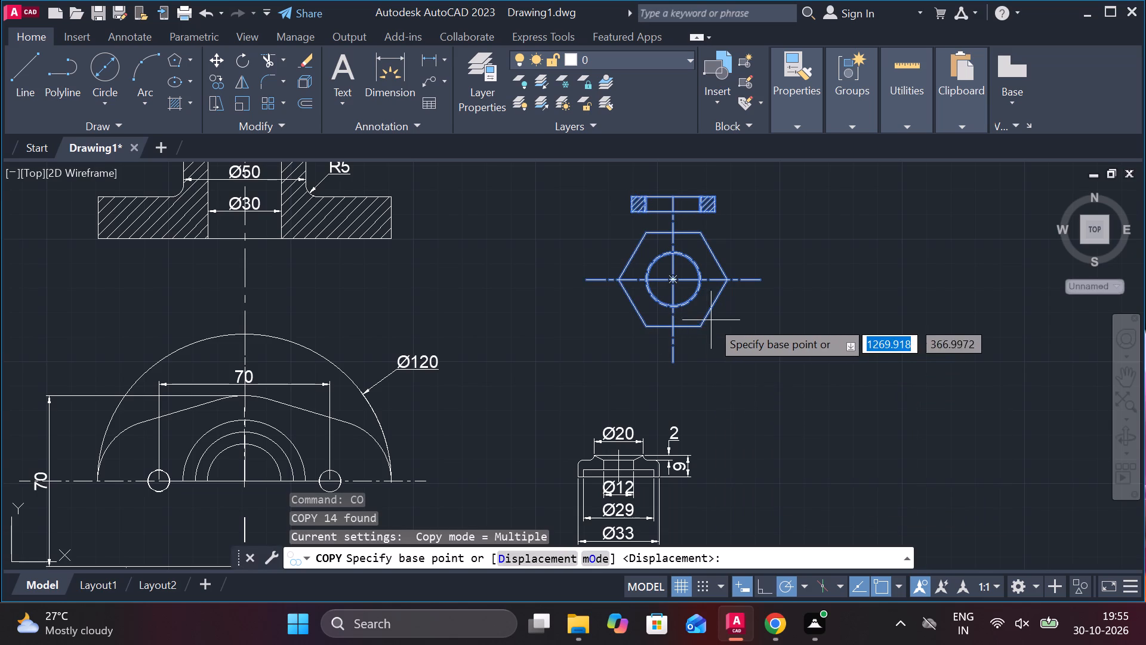
scroll(725, 319, down, 2)
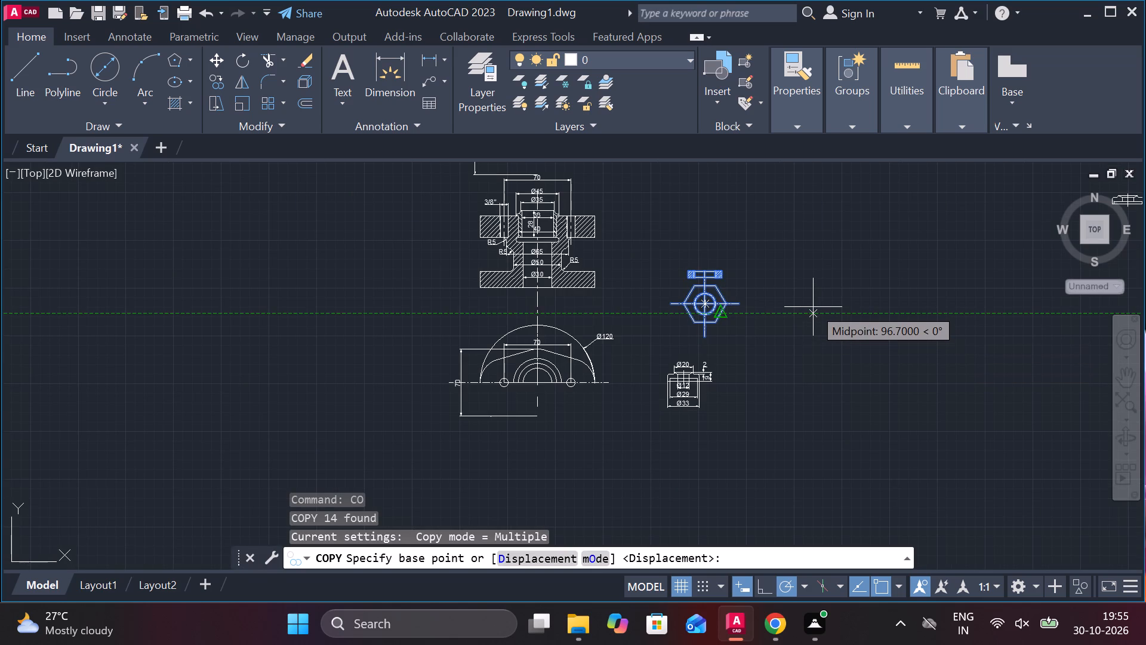
scroll(813, 306, up, 2)
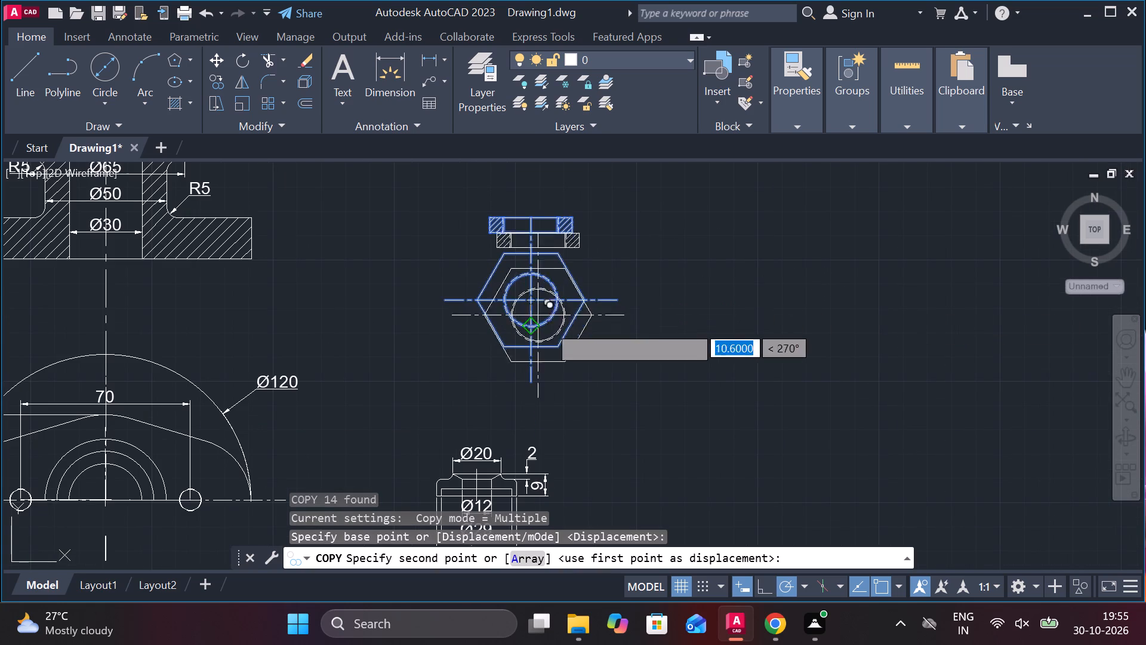
scroll(791, 345, down, 3)
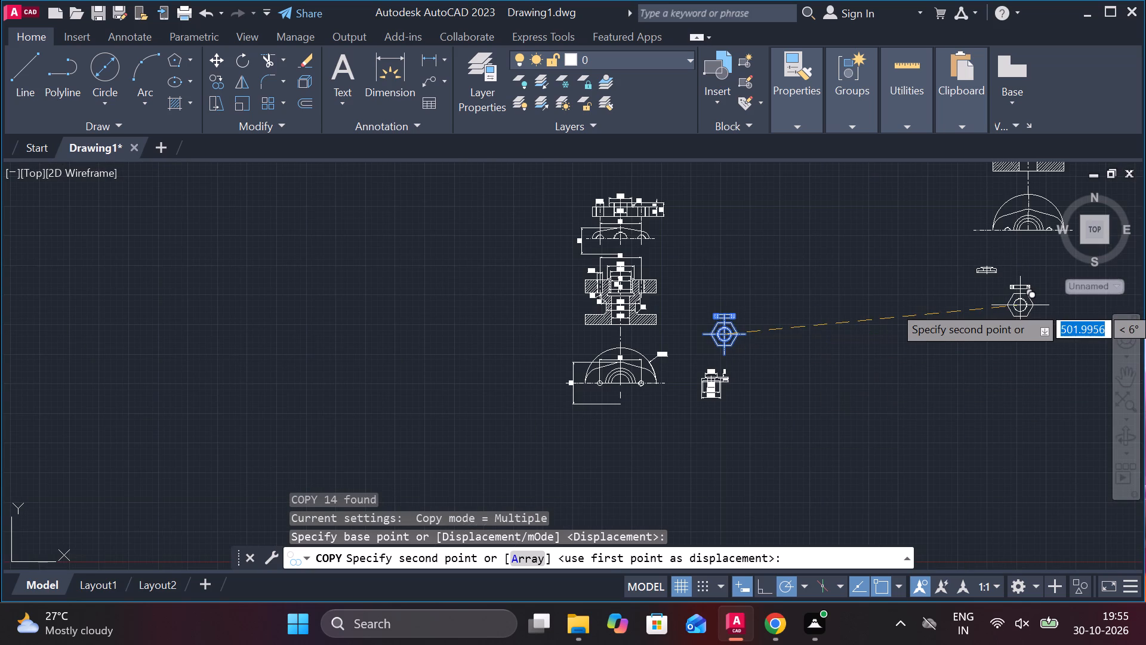
click(1020, 305)
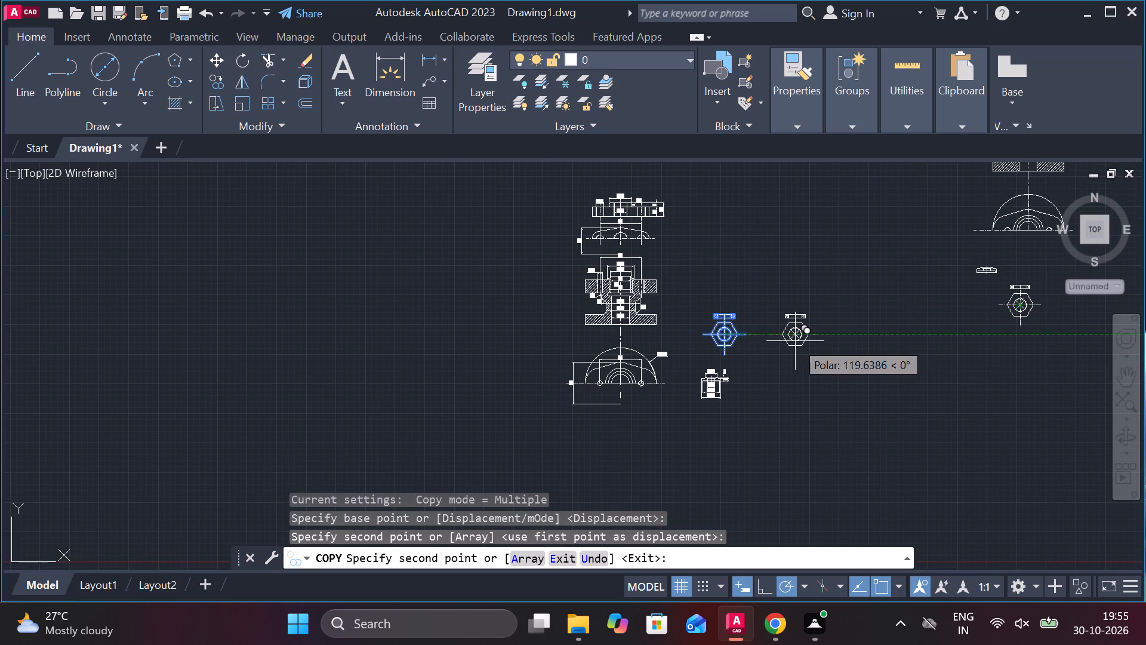
key(Escape)
Add a linear dimension for the thickness of the original nut's section view, placed beside its outer edge.
scroll(724, 342, up, 2)
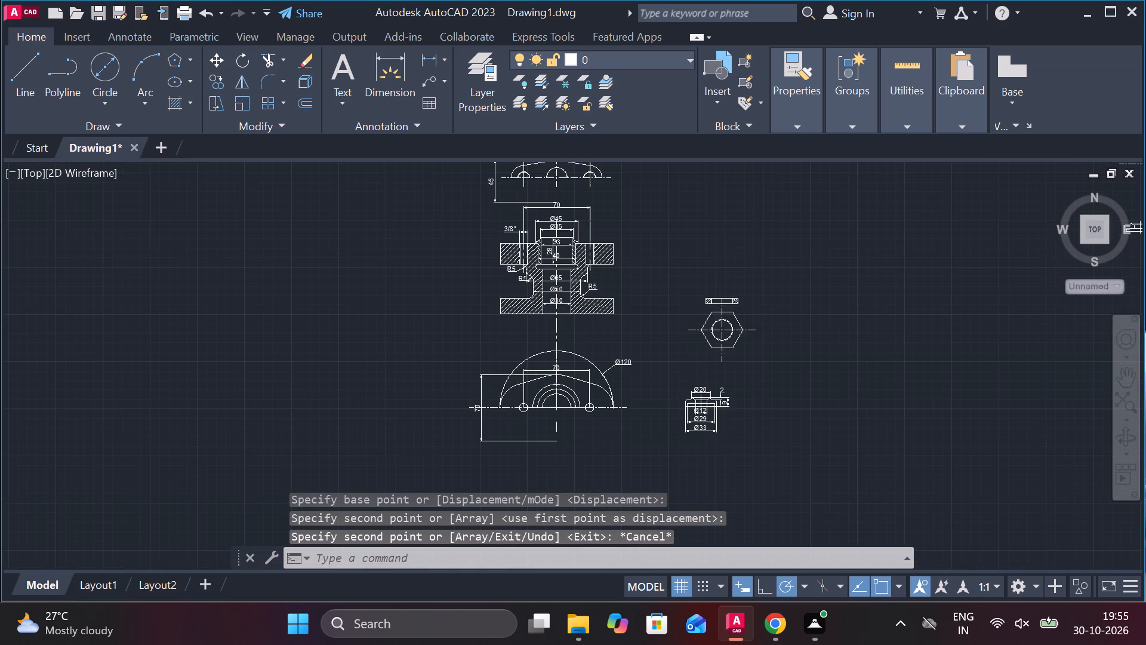
click(432, 53)
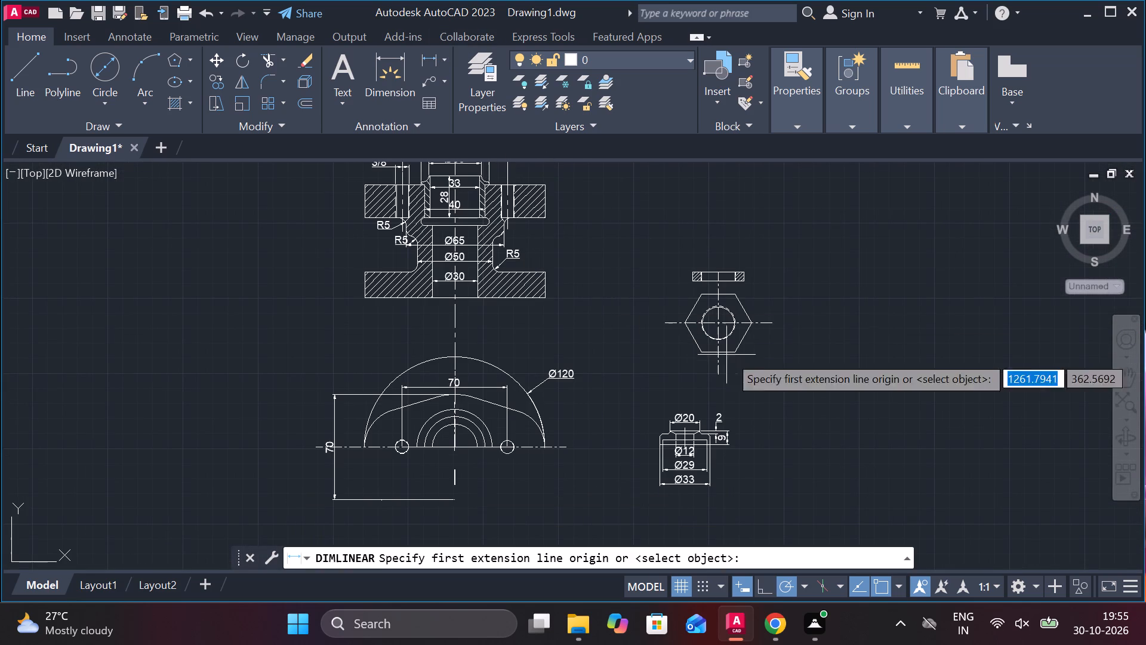
scroll(756, 295, up, 3)
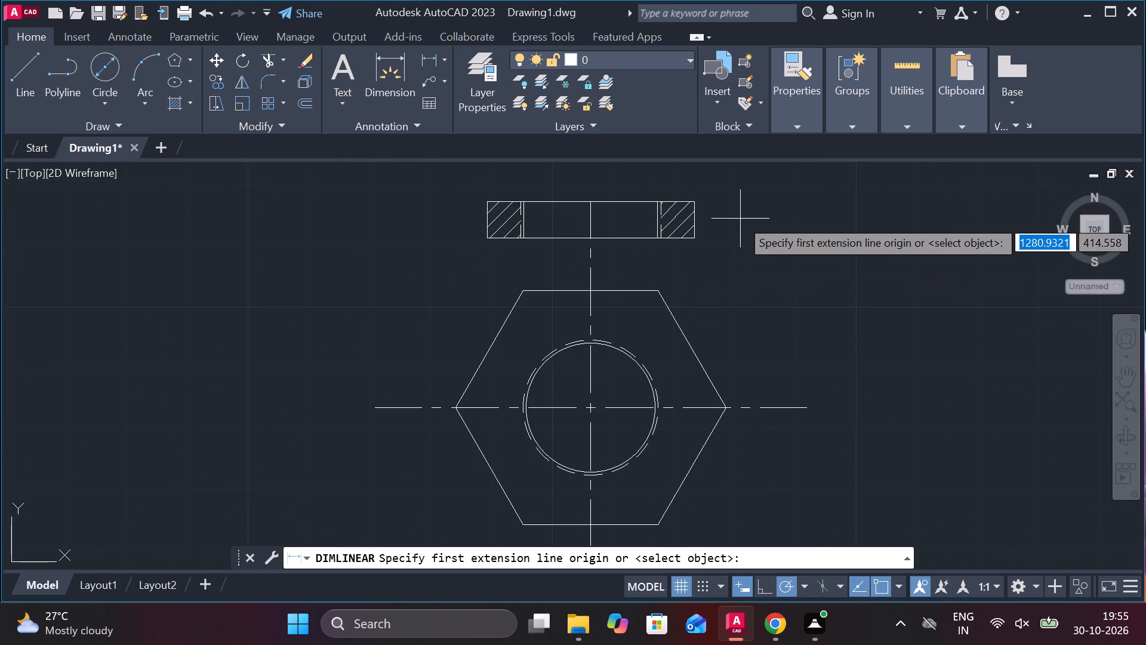
click(691, 205)
click(700, 238)
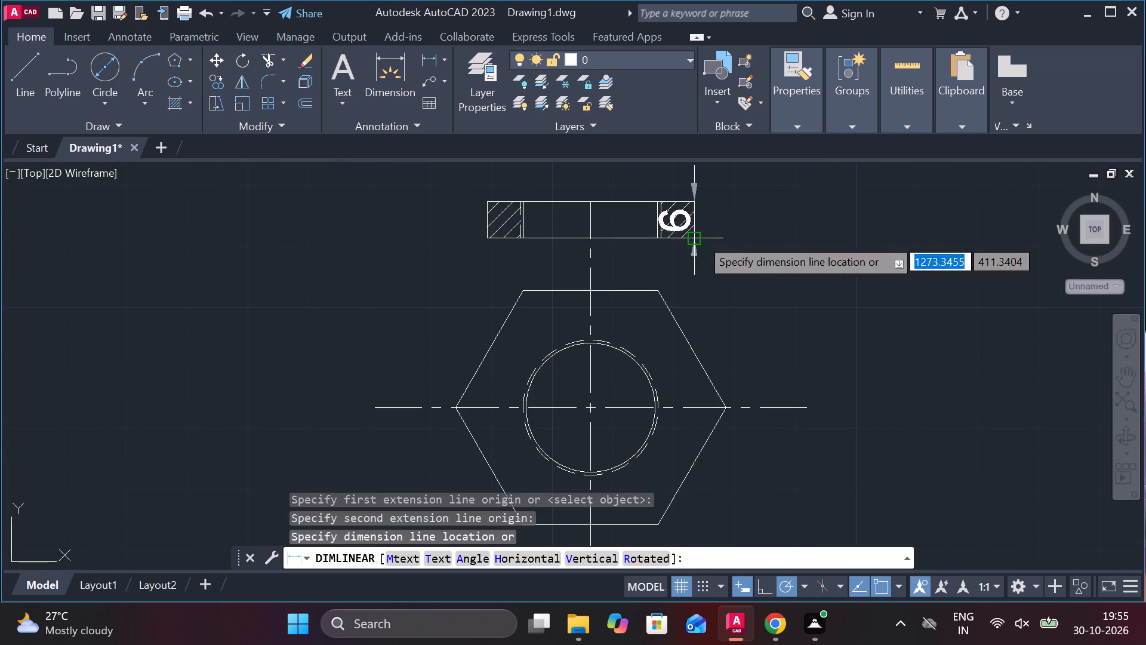
click(776, 236)
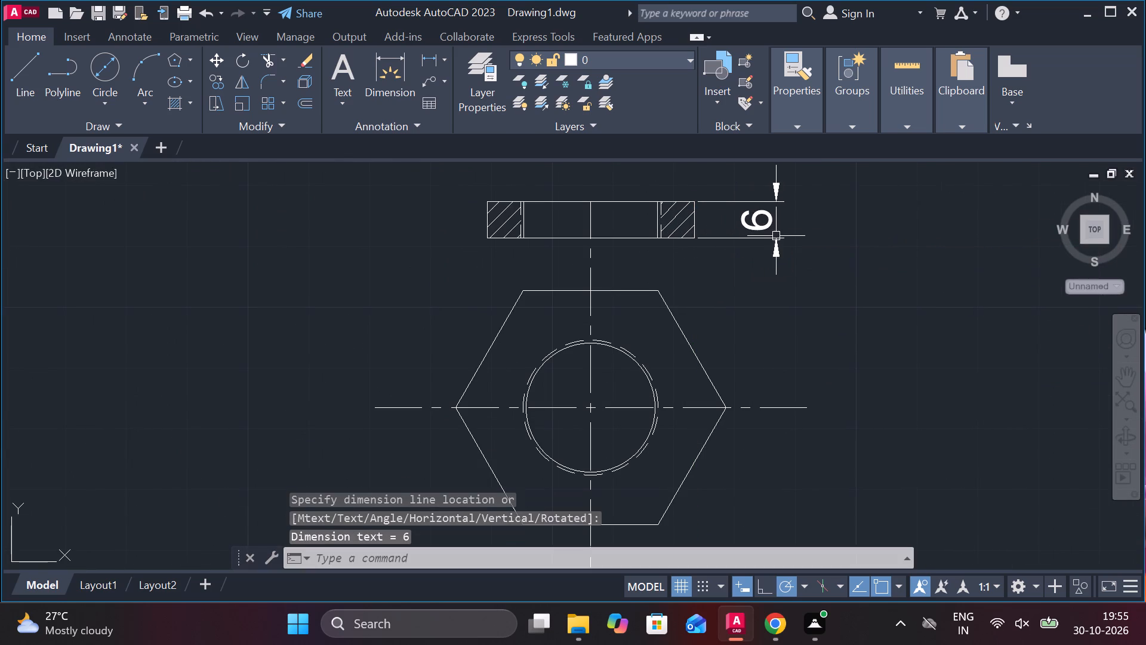
Measure the original hexagon's width across corners and the length of its upper side using trial linear dimensions.
click(425, 59)
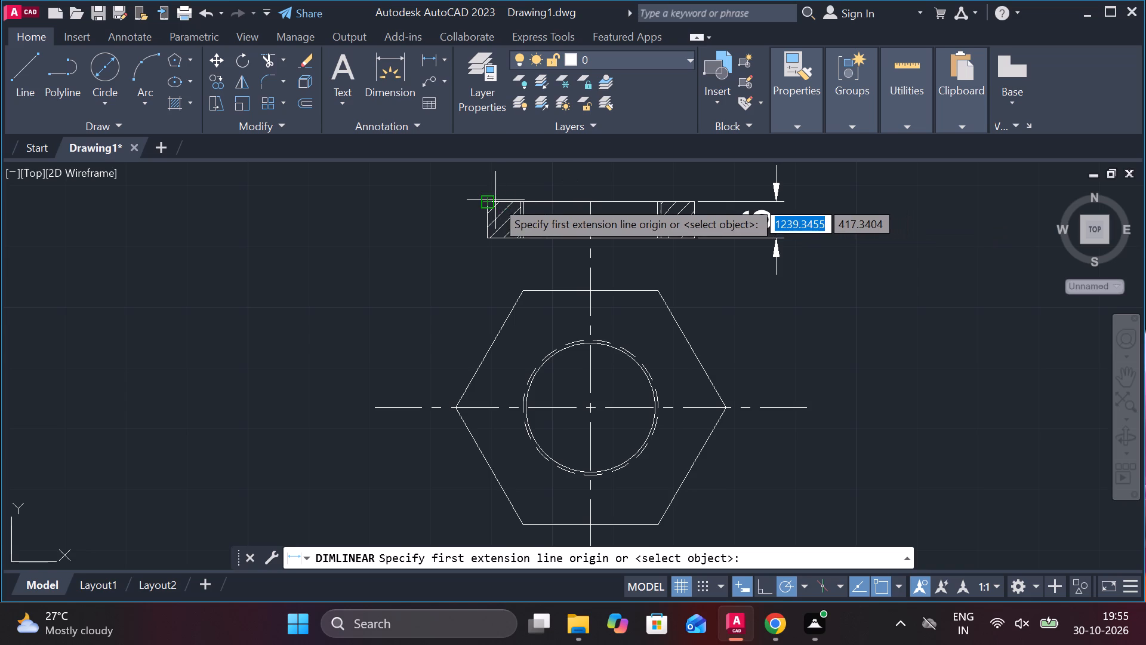
click(452, 403)
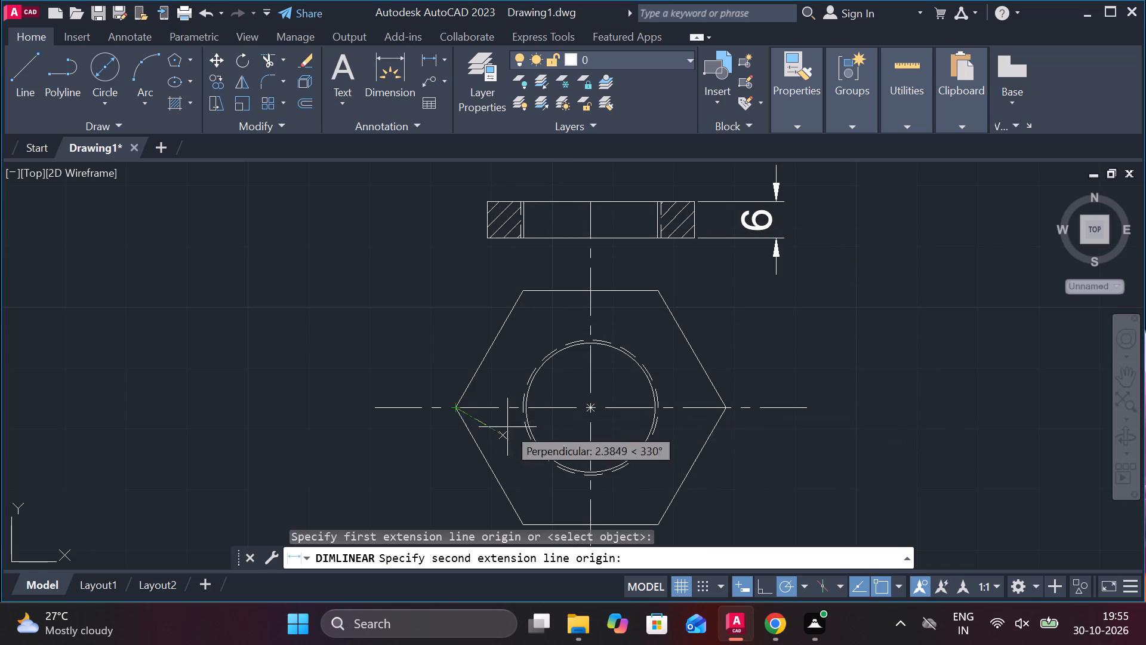
click(728, 409)
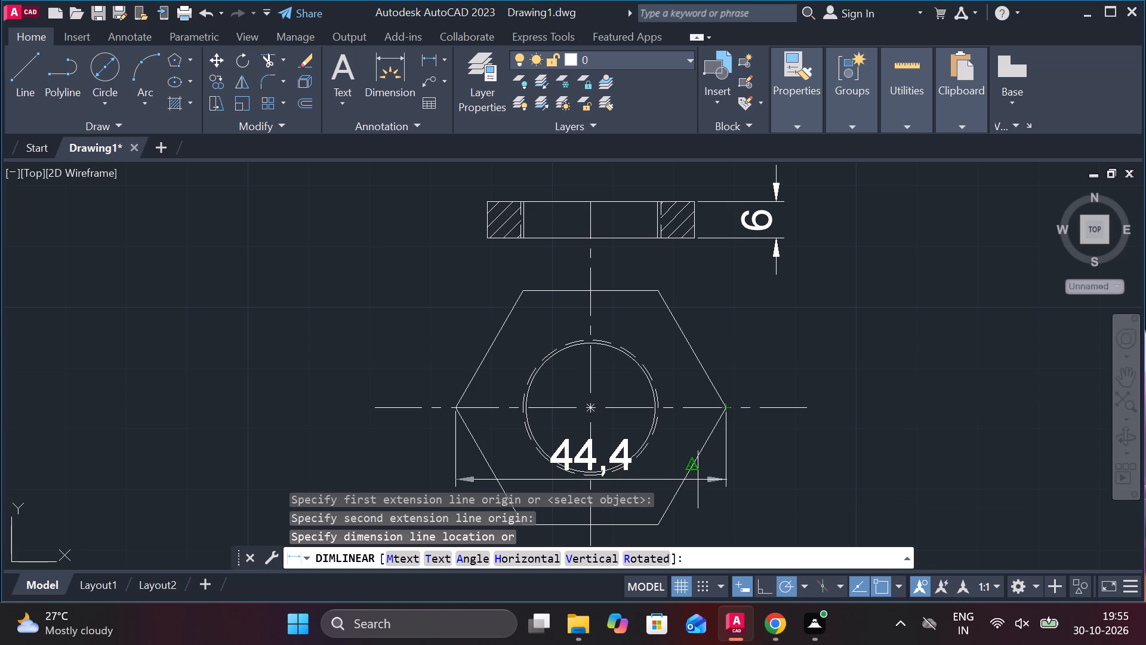
key(Escape)
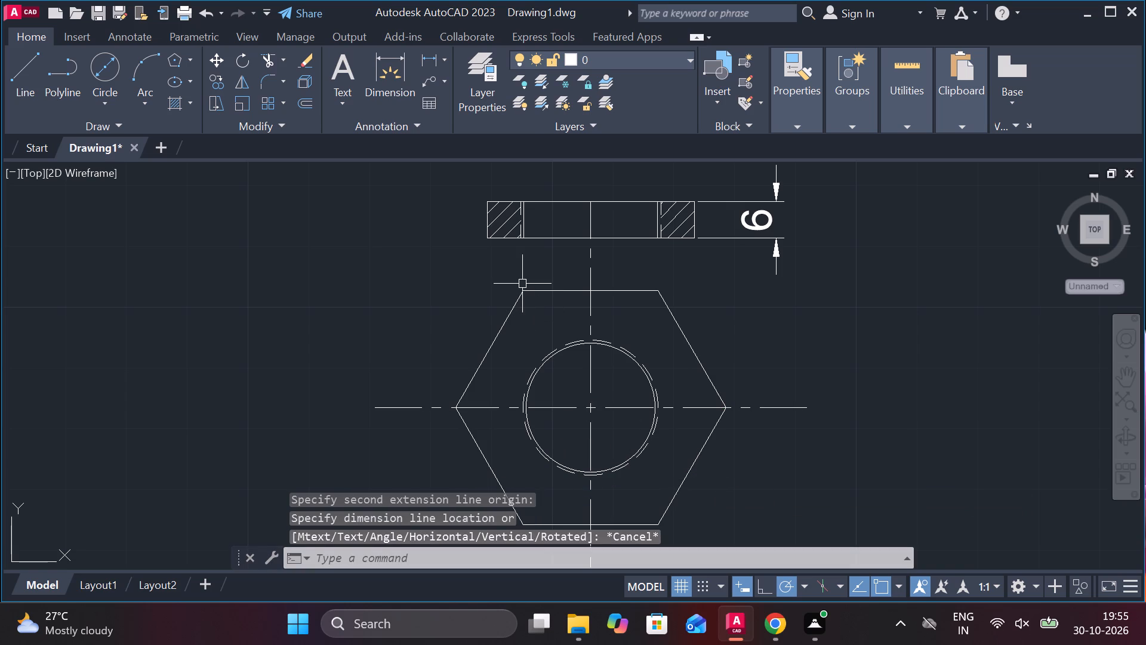
click(526, 294)
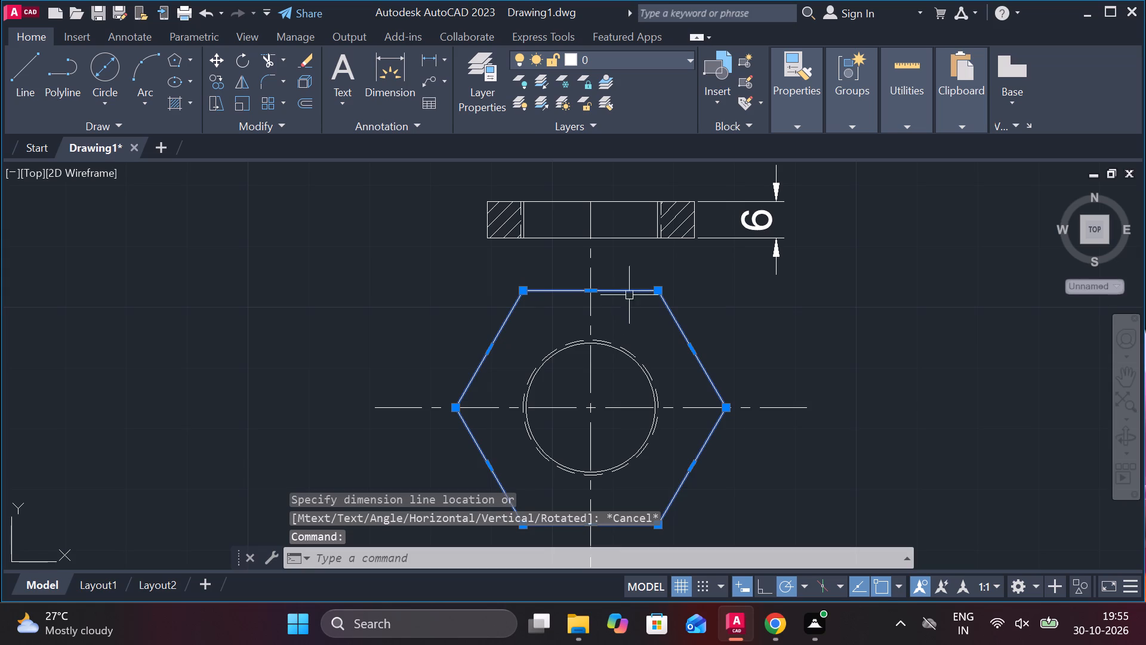
click(423, 54)
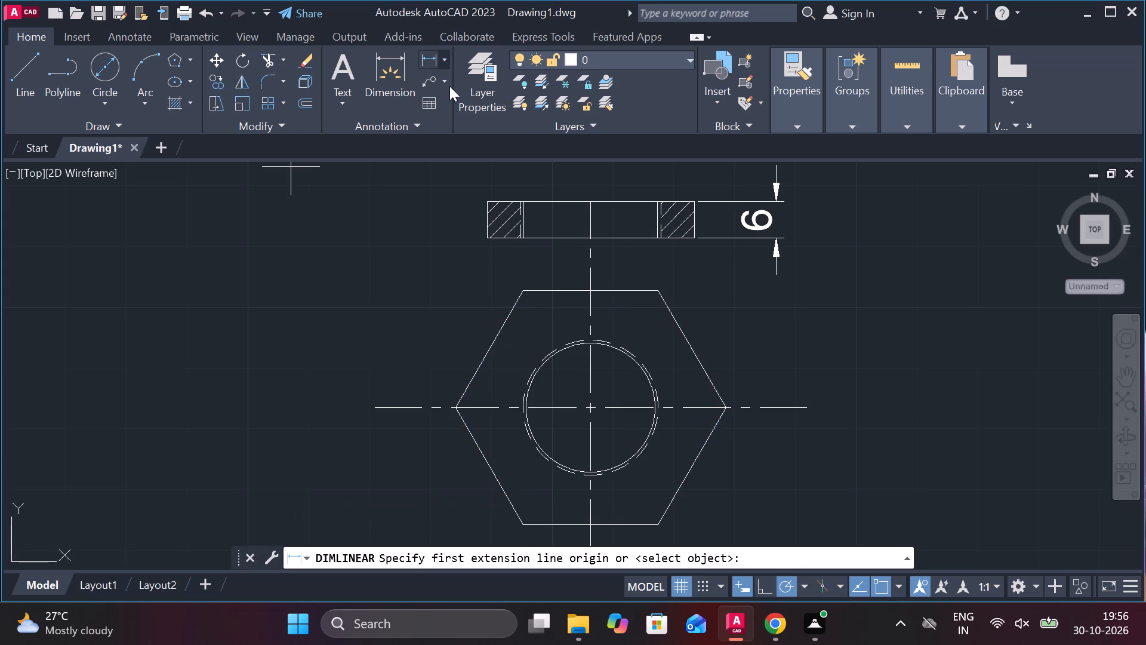
click(528, 296)
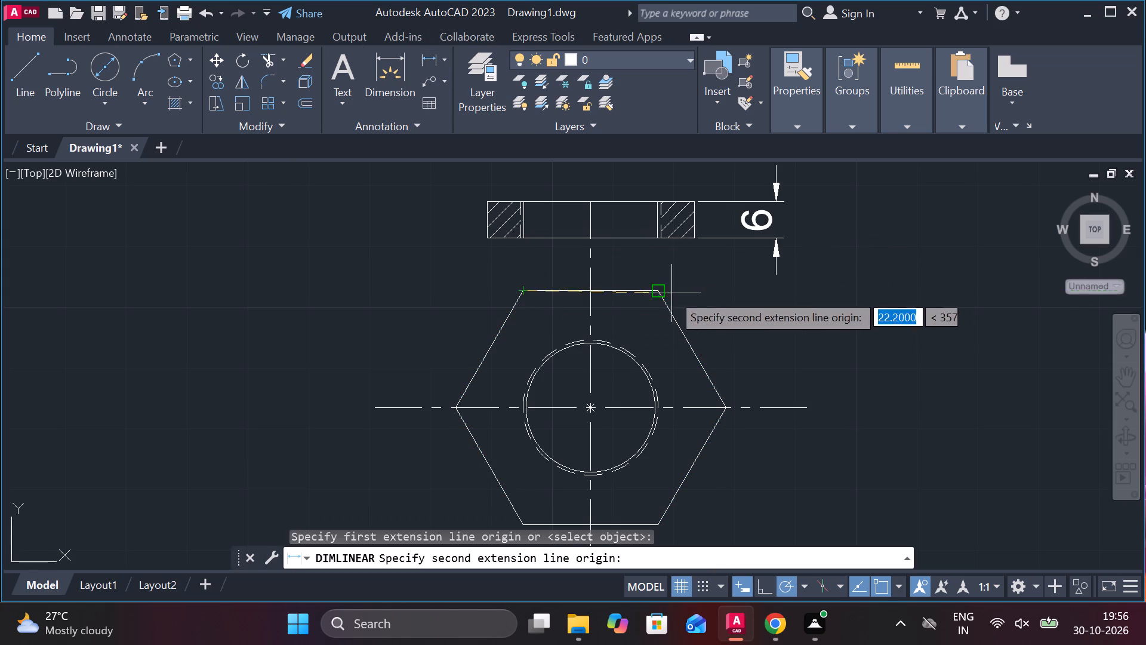
click(655, 290)
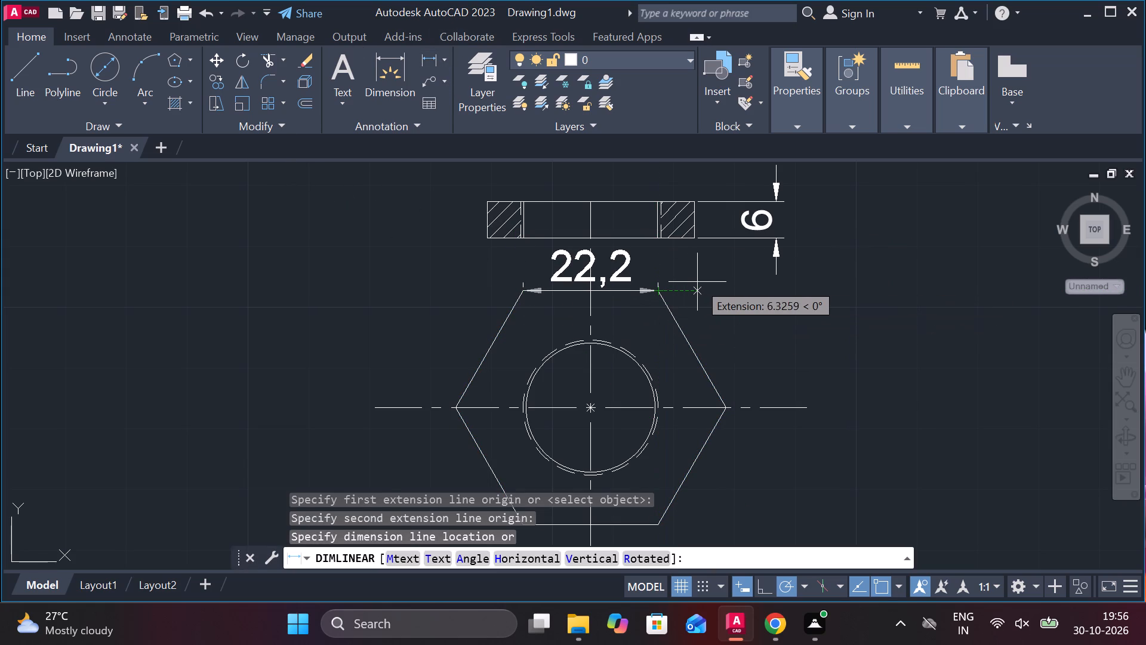
key(Escape)
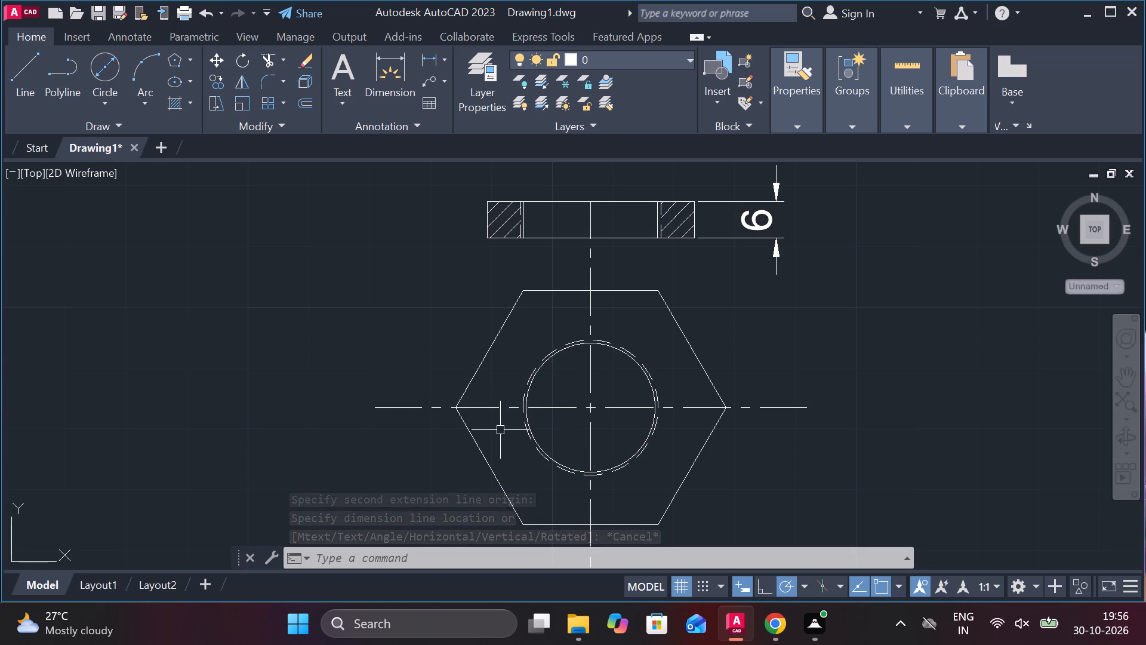
Erase the hexagon around the concentric circles in the original nut's plan view.
click(677, 488)
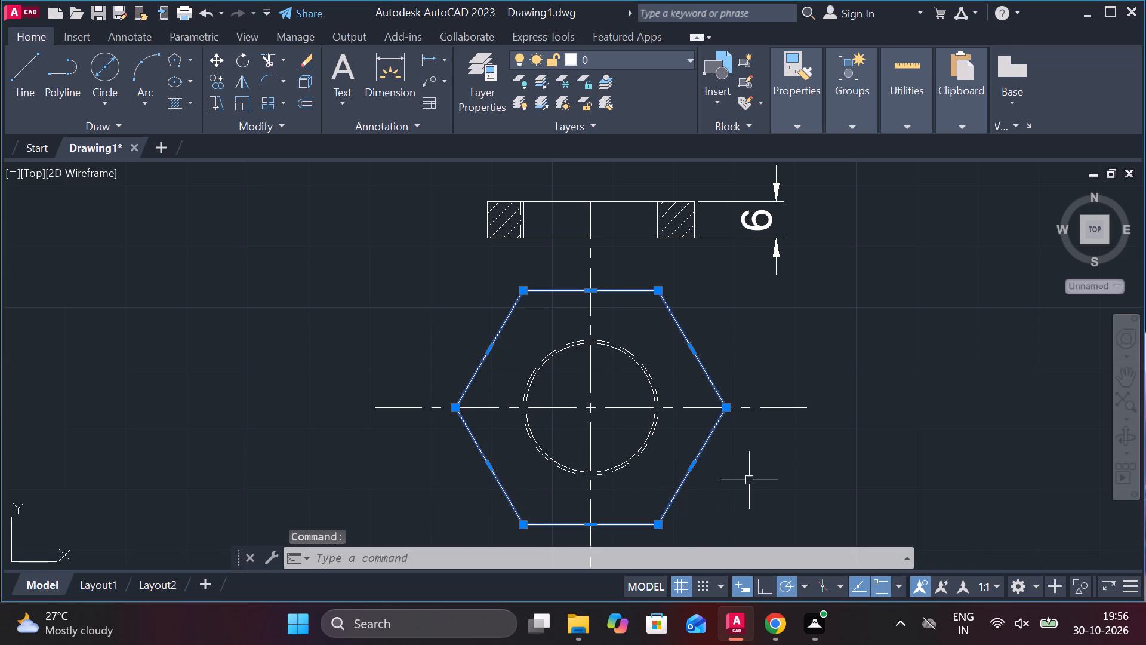
key(Delete)
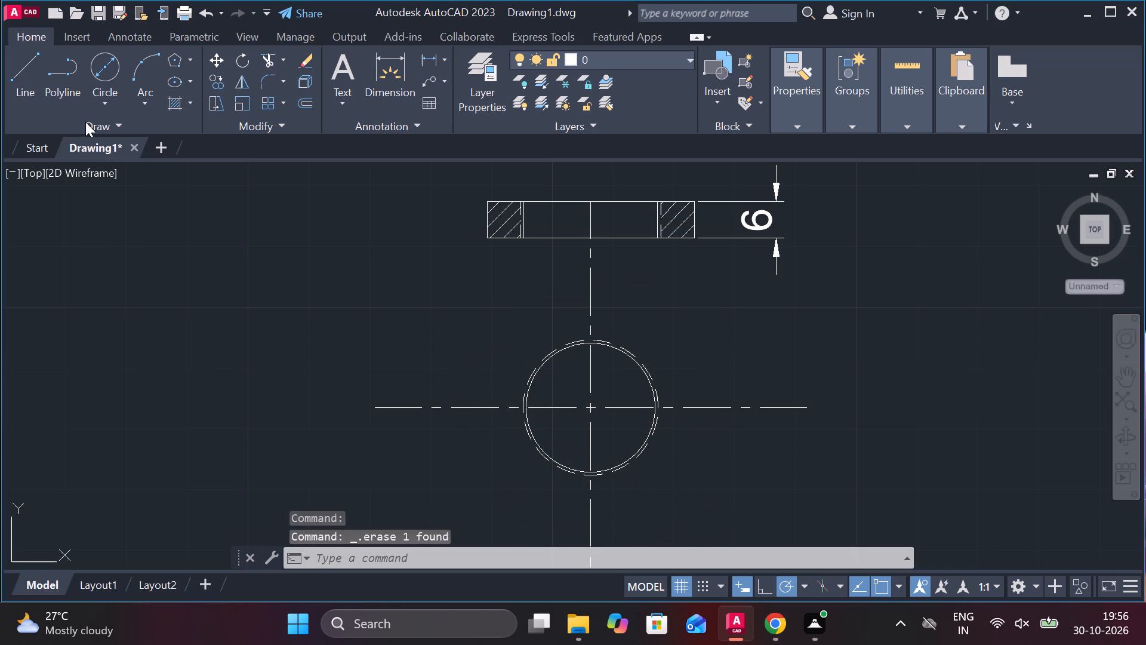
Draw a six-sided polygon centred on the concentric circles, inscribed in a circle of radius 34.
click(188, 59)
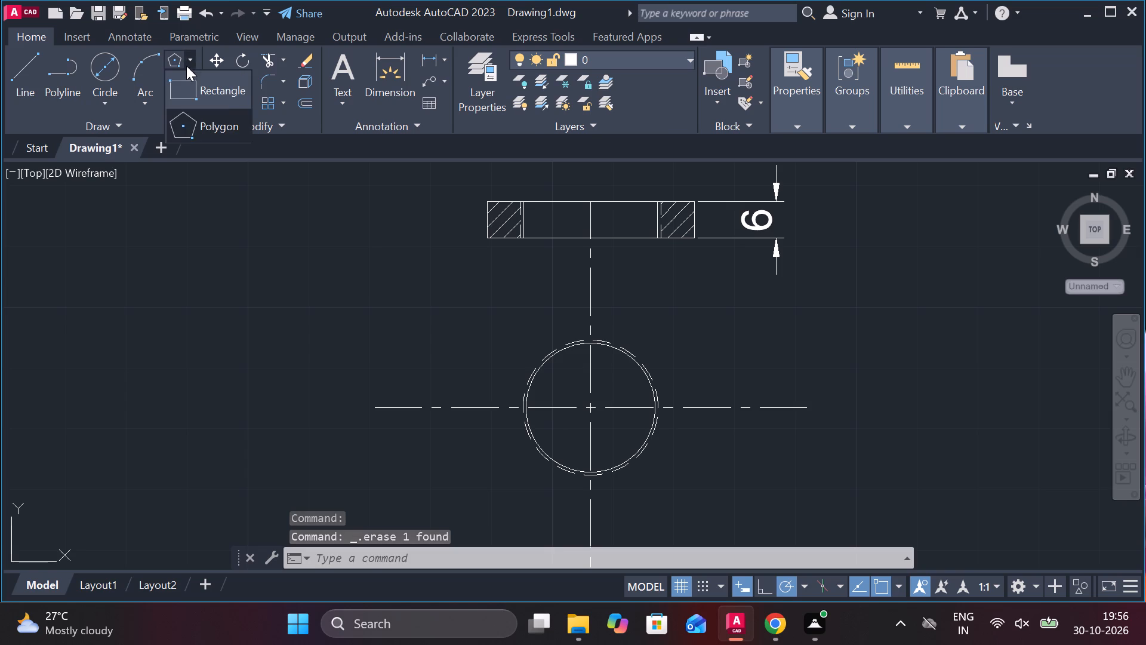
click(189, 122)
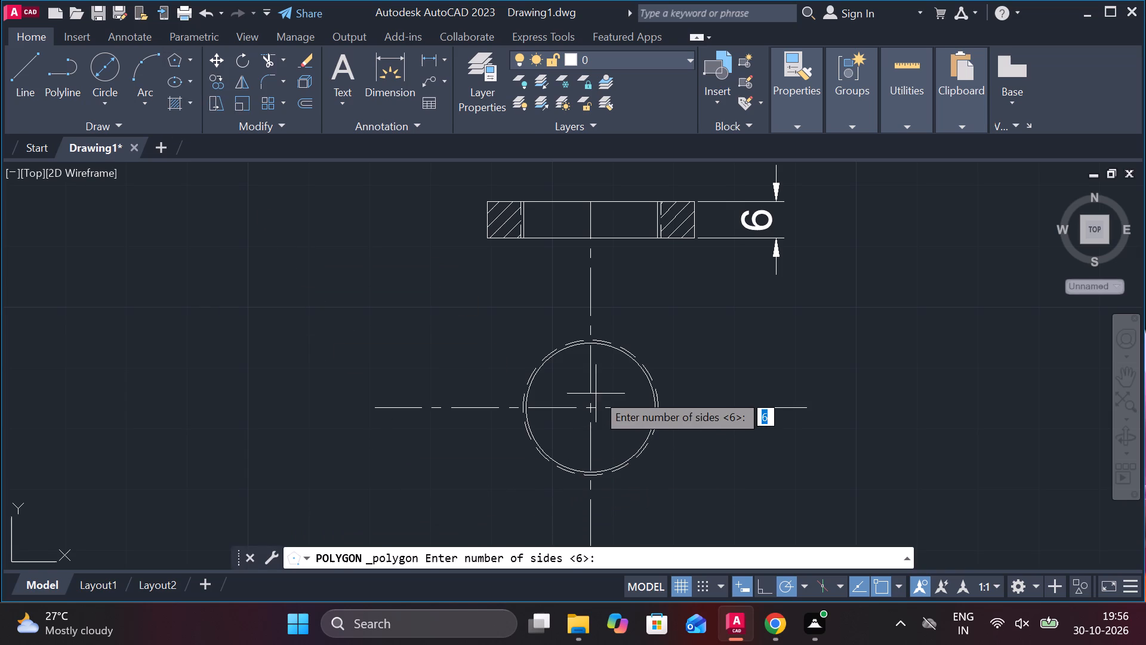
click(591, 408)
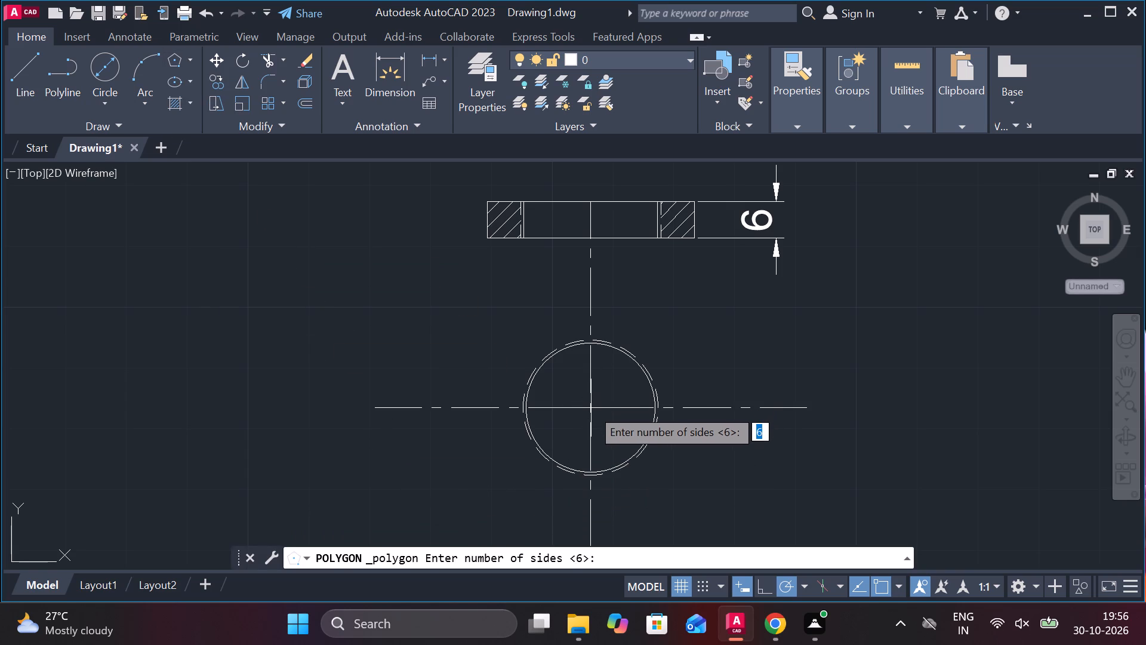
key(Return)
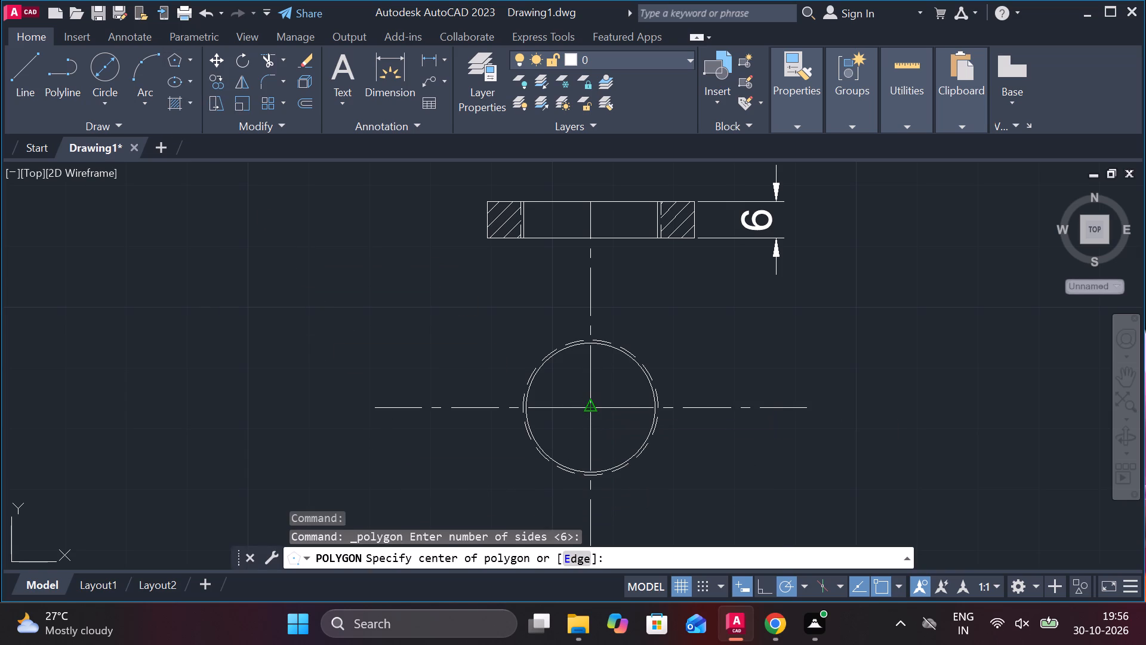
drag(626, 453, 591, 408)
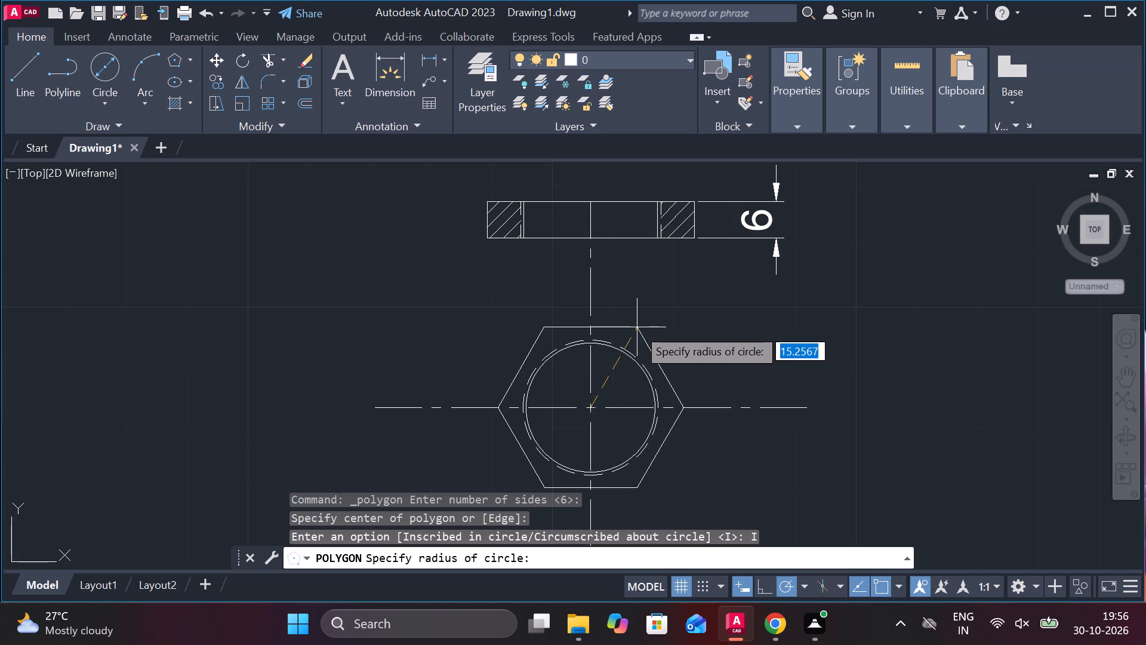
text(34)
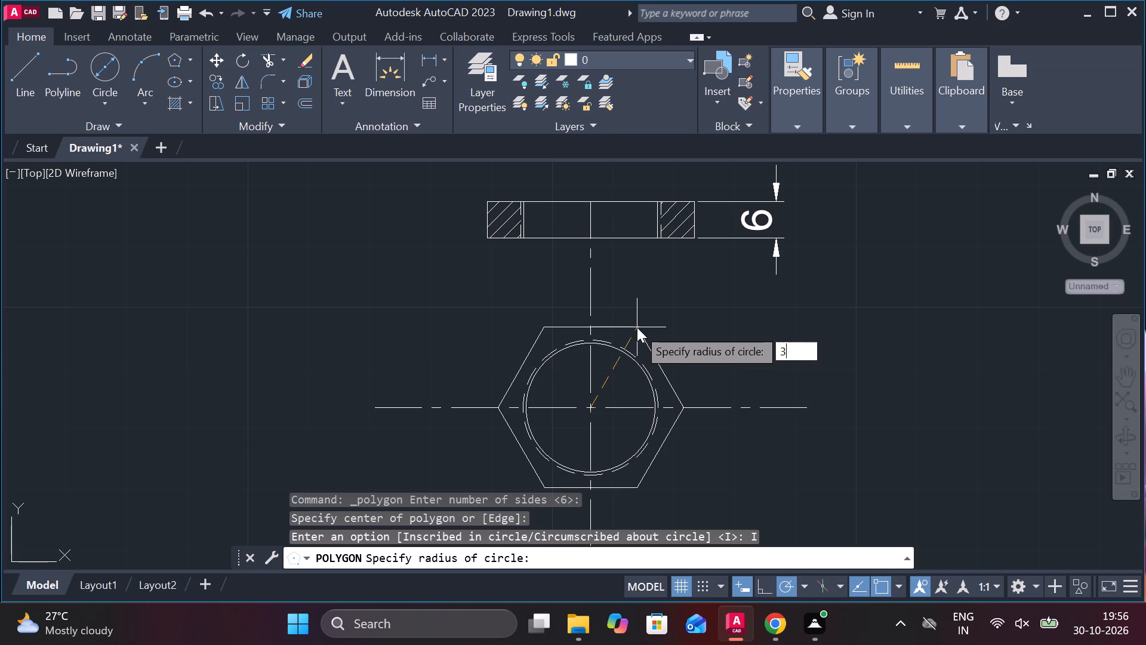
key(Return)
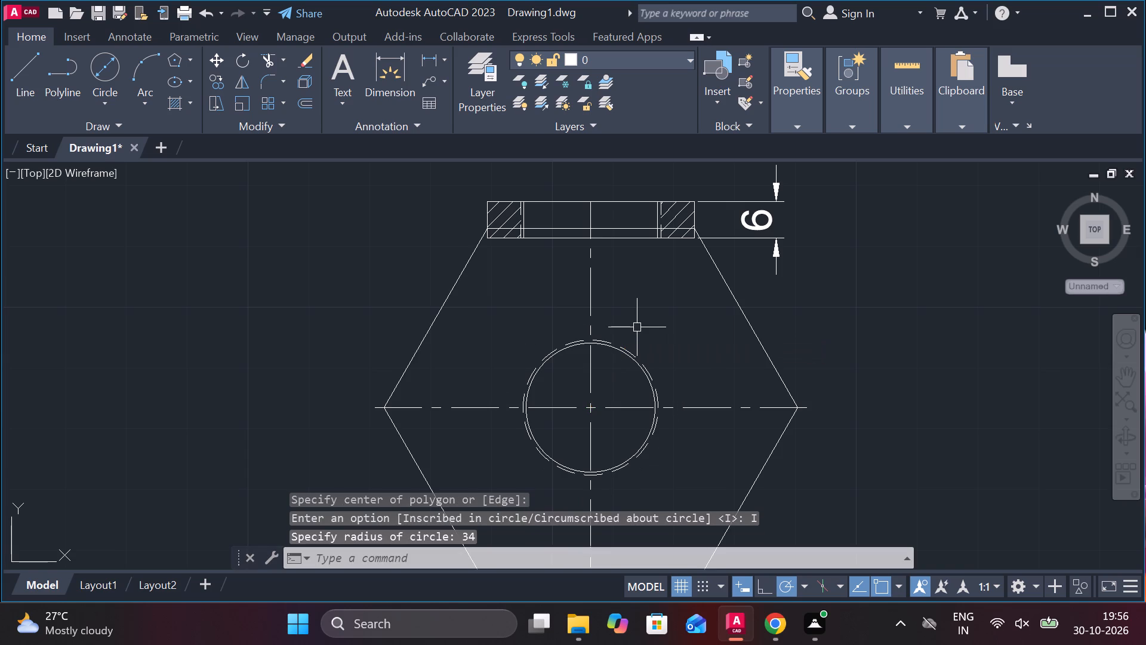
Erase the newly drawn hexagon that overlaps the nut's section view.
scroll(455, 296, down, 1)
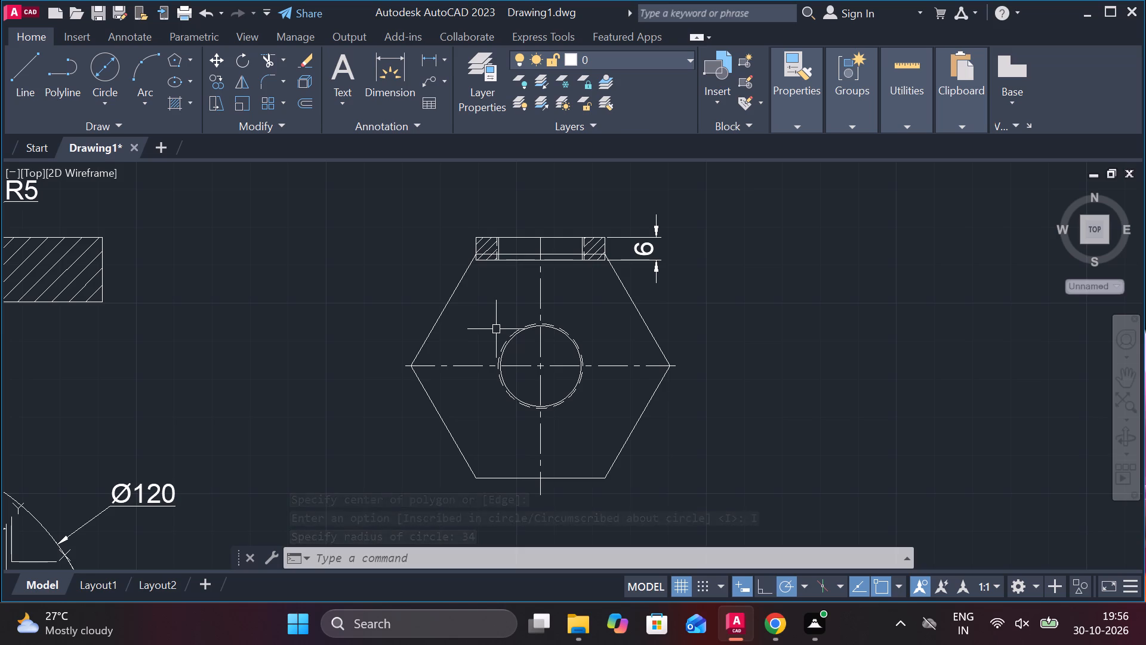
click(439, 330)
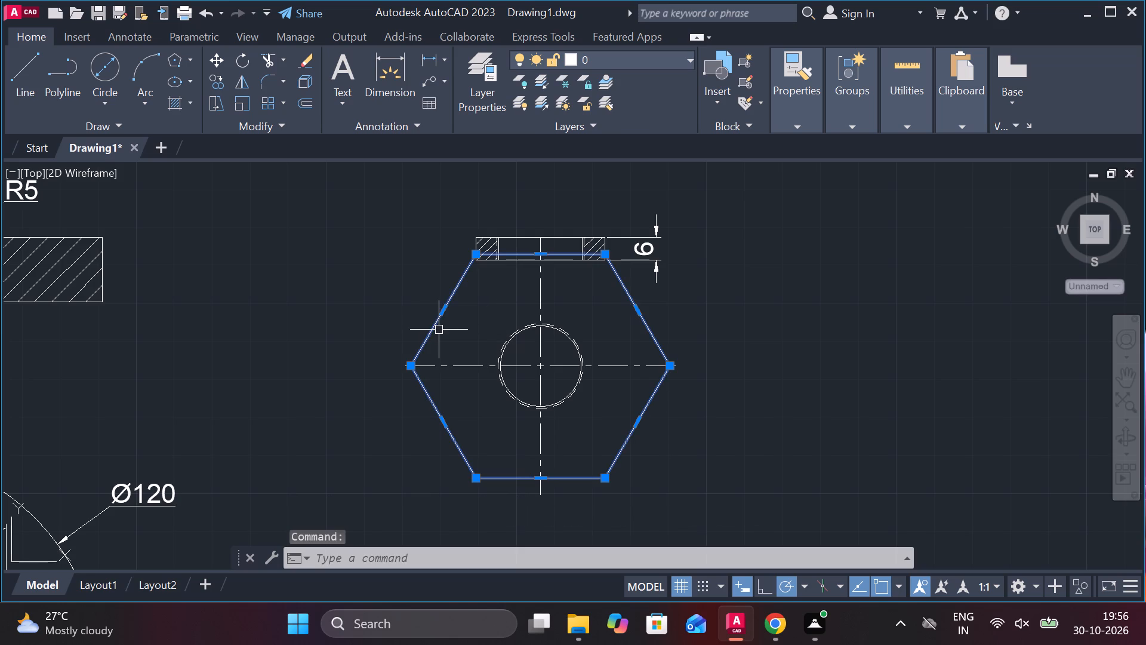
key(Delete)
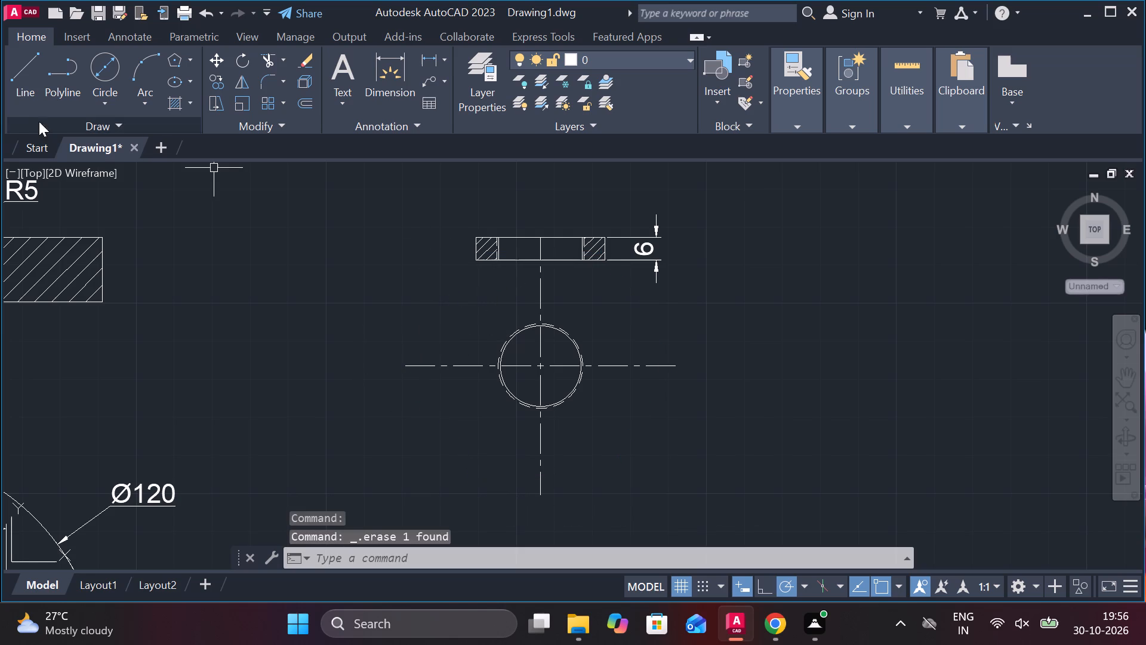
Measure the overall width of the nut's section view using a trial linear dimension across its upper edge.
click(426, 51)
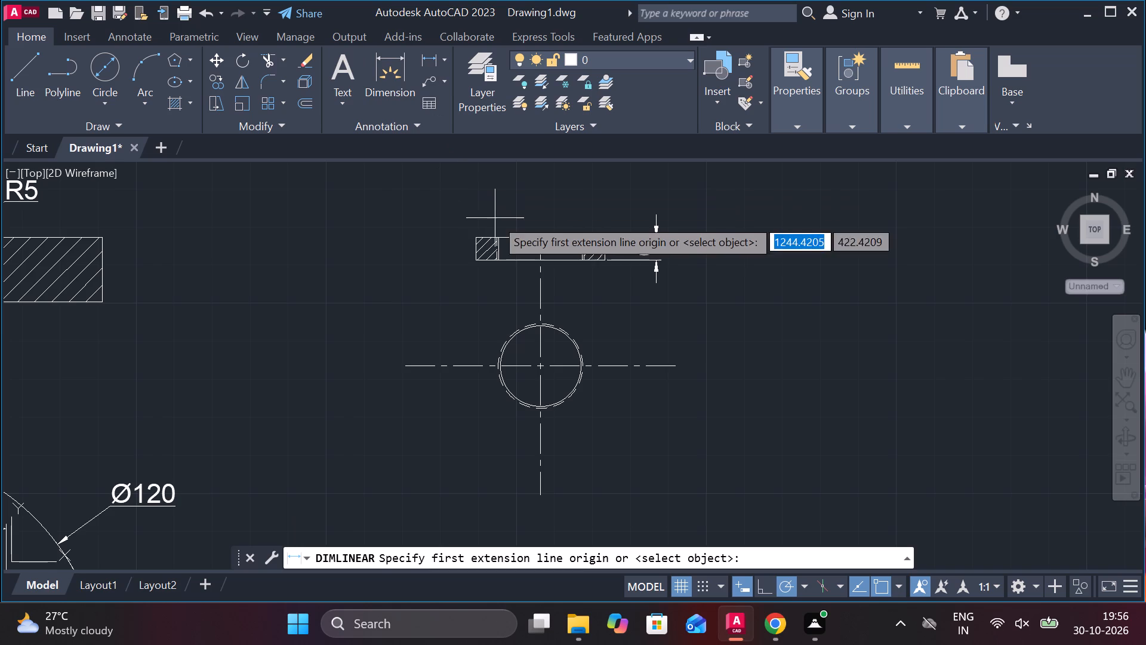
click(479, 235)
click(602, 236)
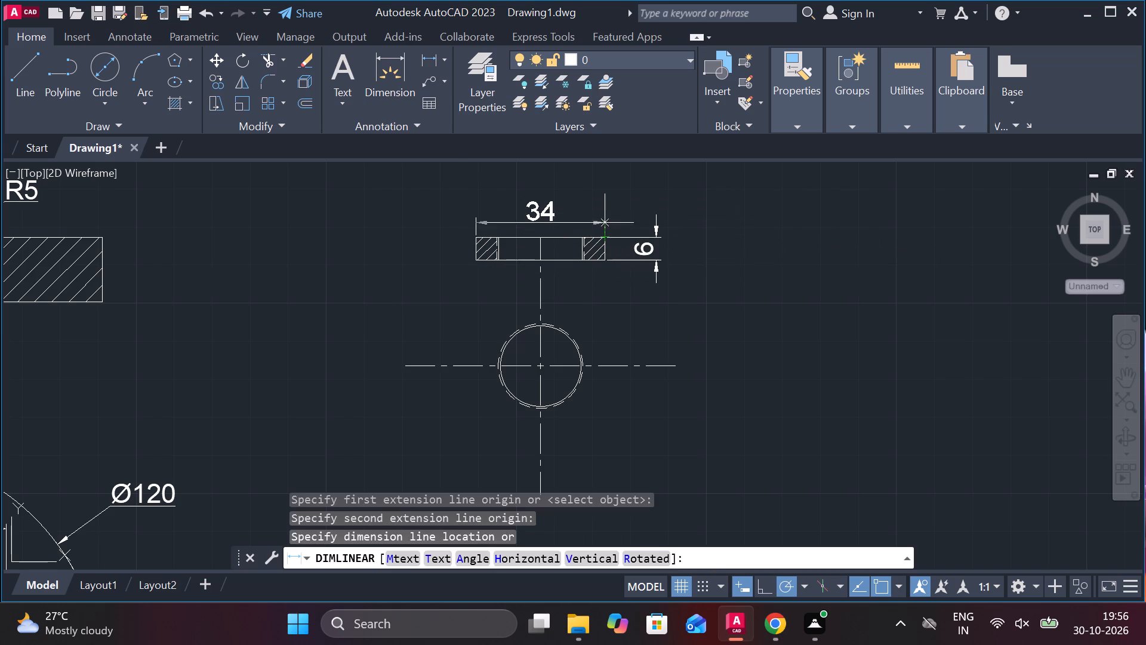
key(Escape)
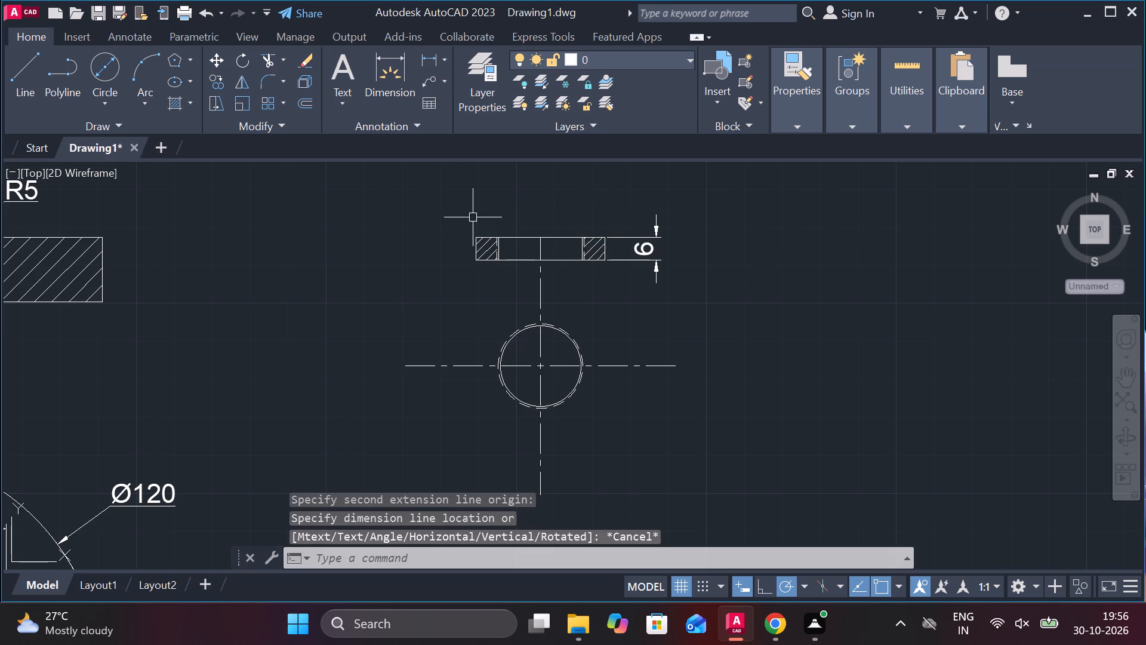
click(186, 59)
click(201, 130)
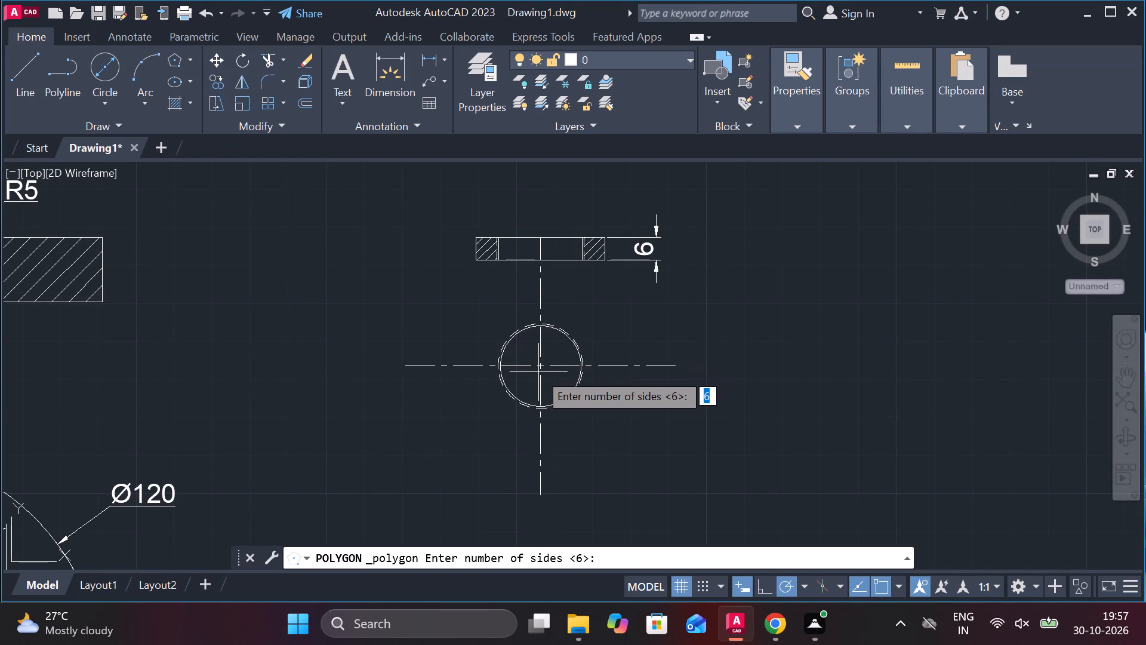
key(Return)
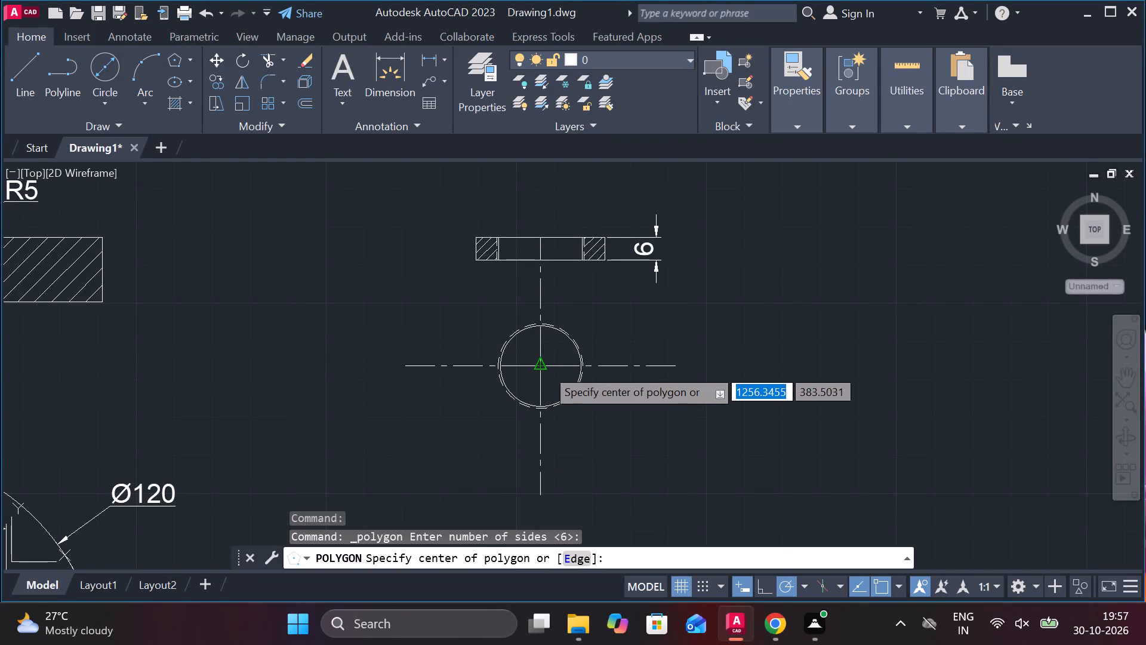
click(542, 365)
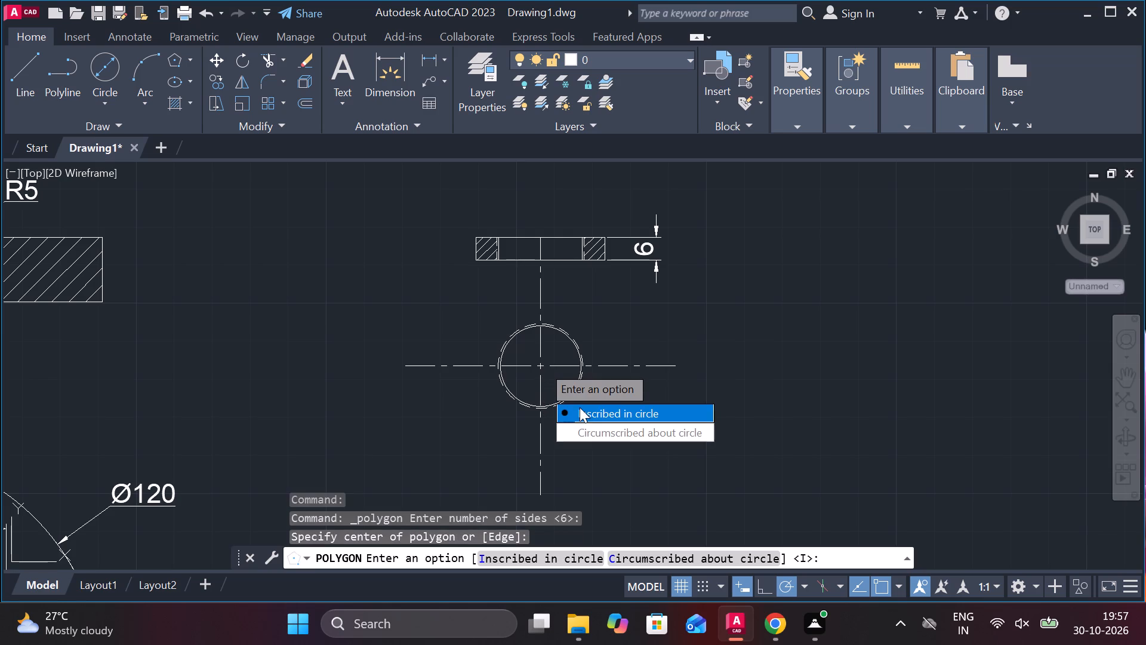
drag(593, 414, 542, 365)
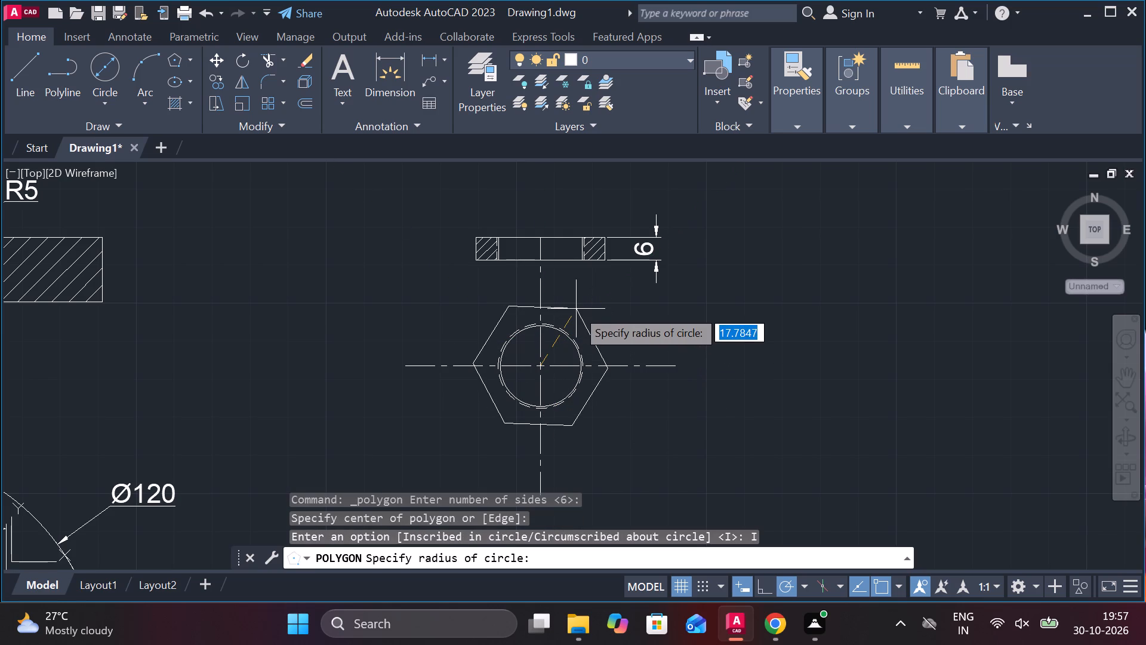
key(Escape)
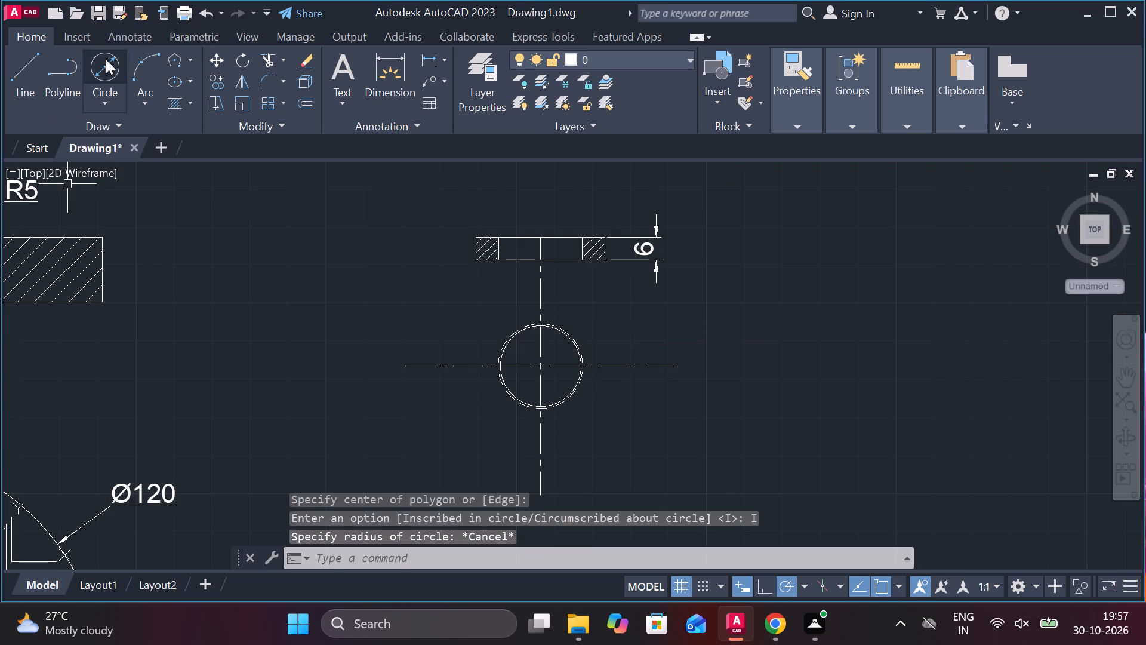
Draw a construction circle of diameter 34 centred on the concentric circles in the nut's plan view.
click(106, 59)
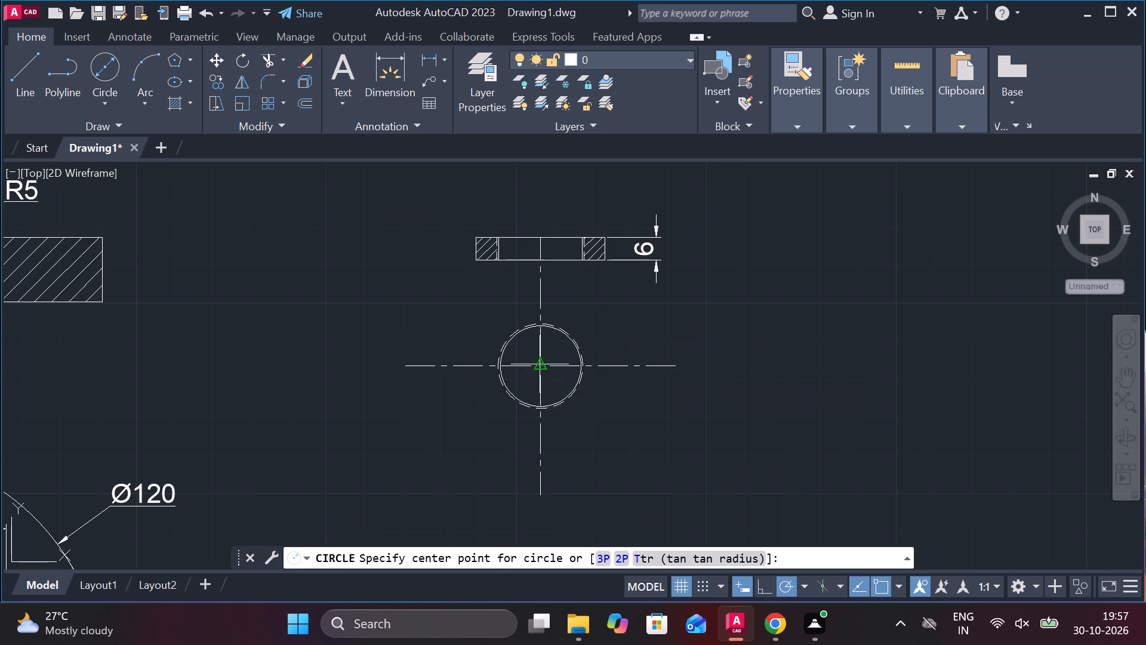
click(540, 364)
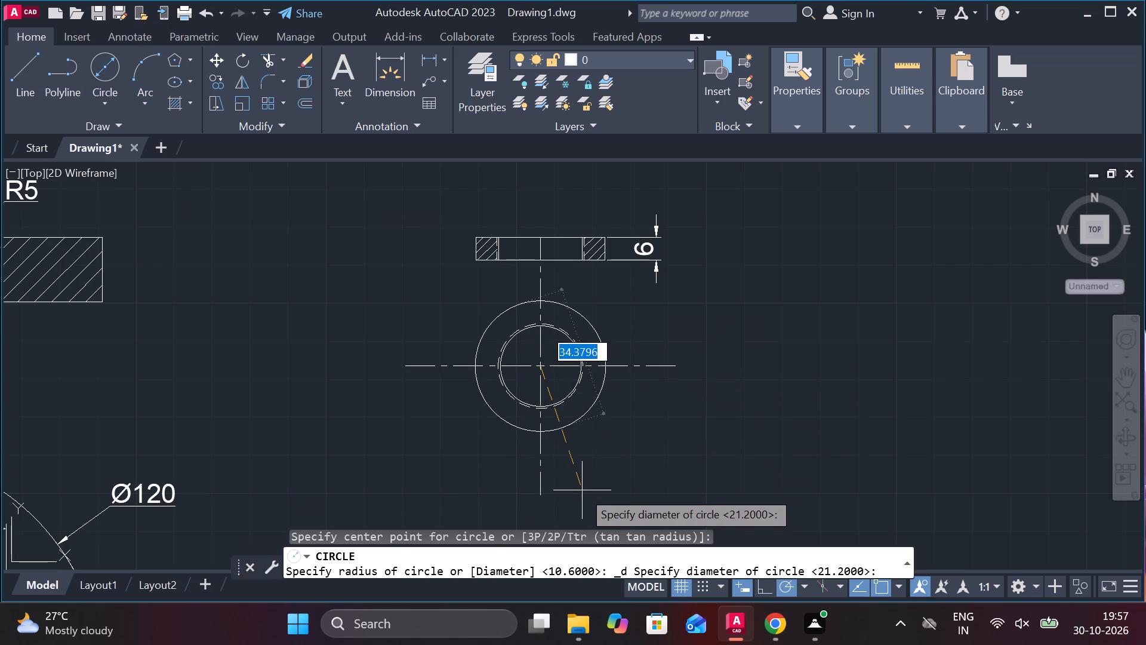
text(34)
key(Return)
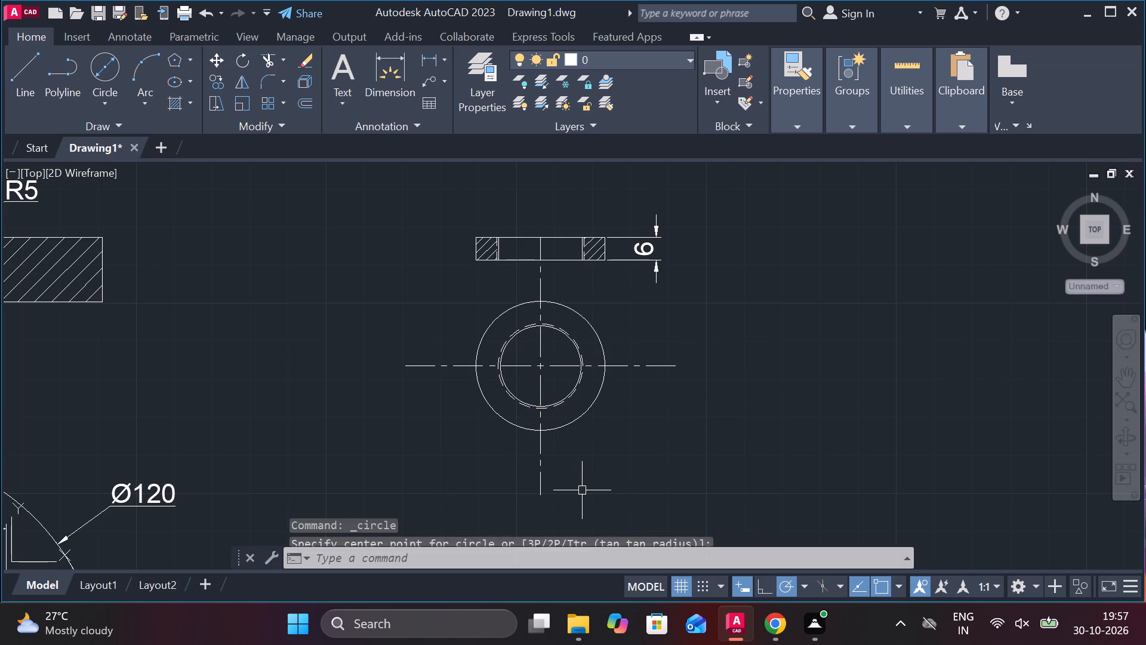
Draw a six-sided polygon inscribed in the 34-diameter circle, radius 17, with a corner on the horizontal centreline.
click(184, 80)
click(189, 60)
click(192, 122)
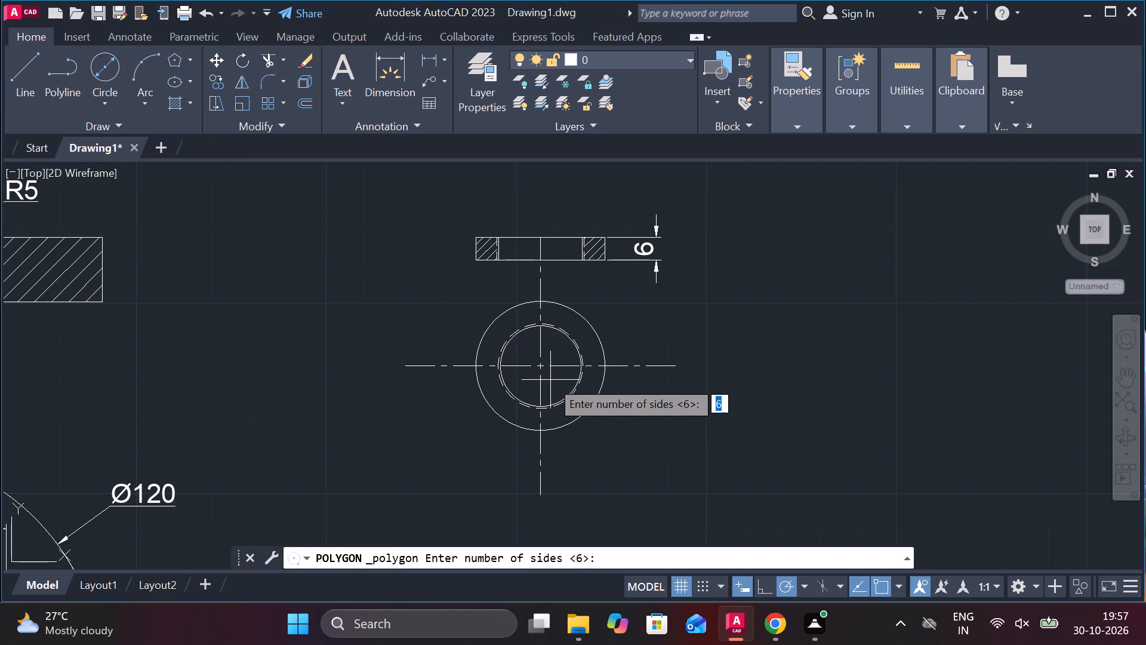
key(Return)
click(539, 368)
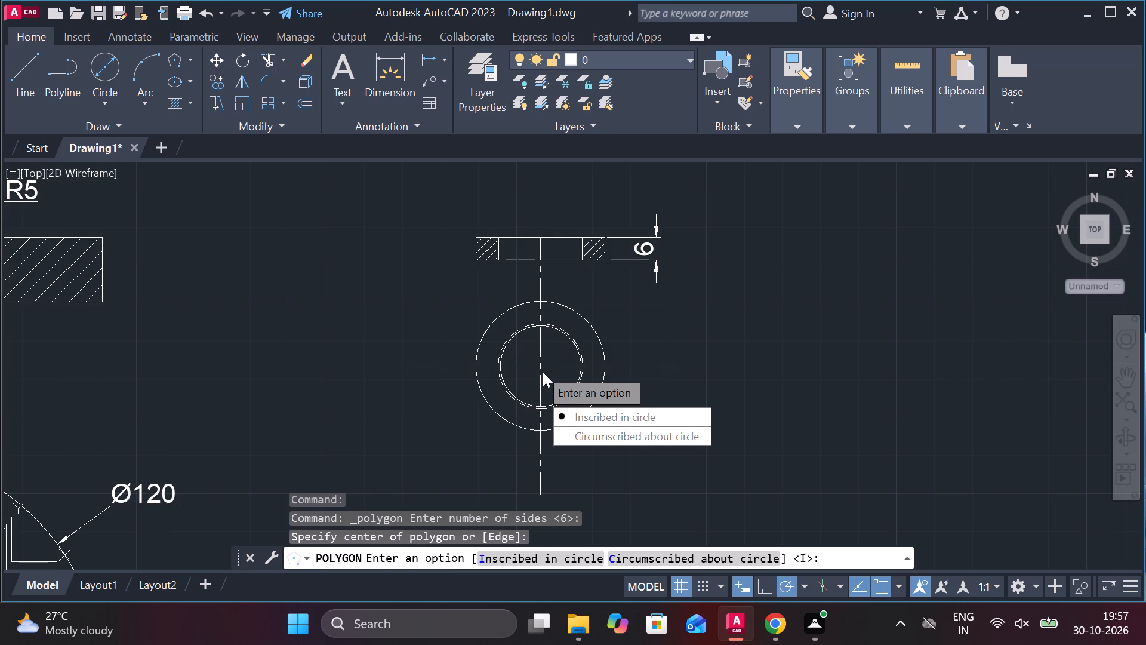
drag(586, 416, 539, 368)
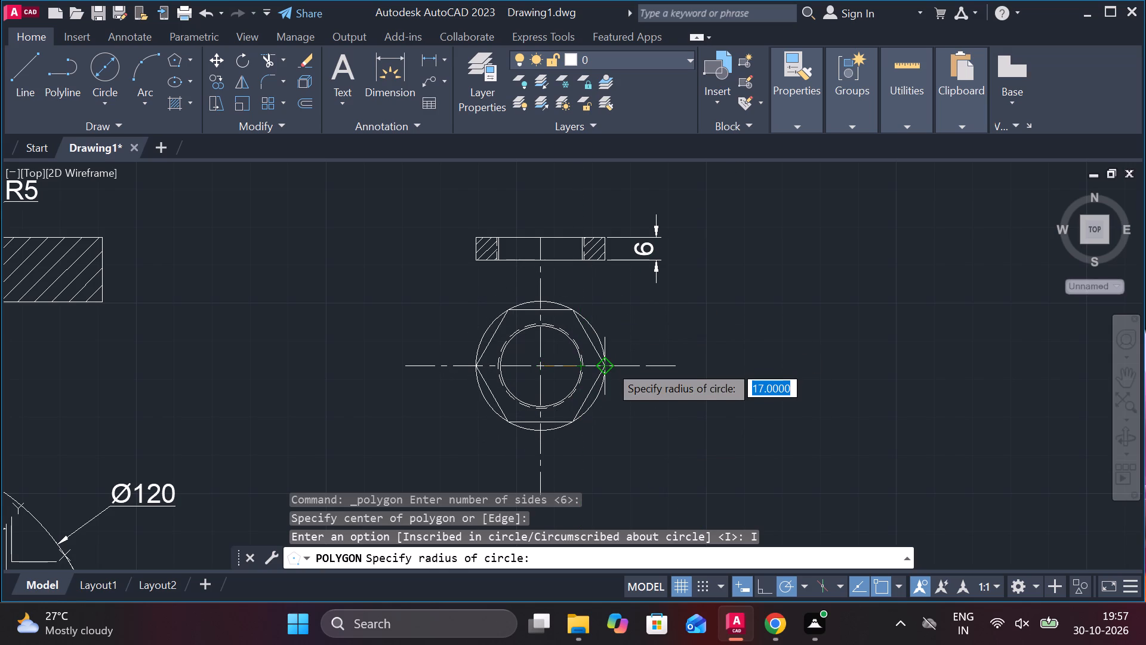
click(609, 364)
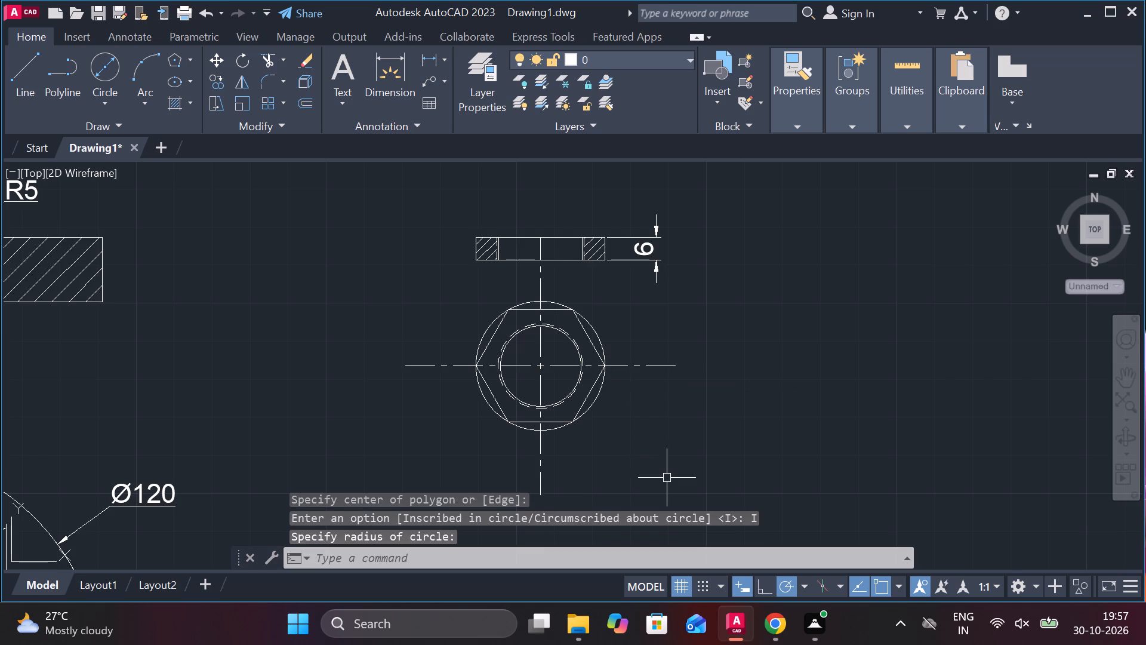
key(Escape)
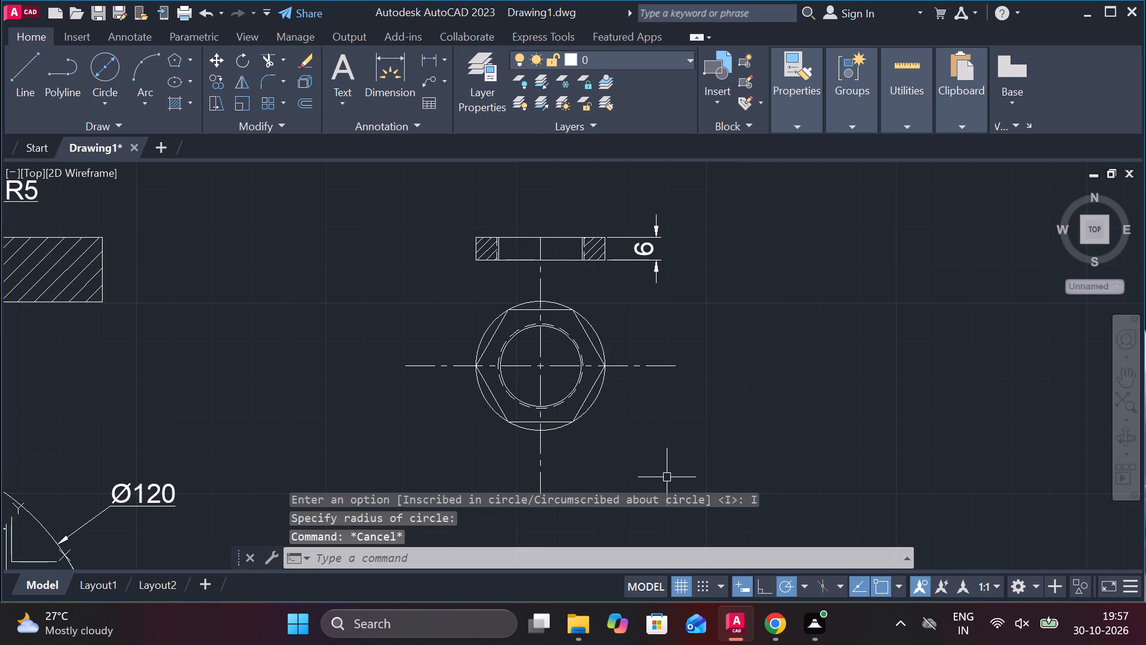
Erase the 34-diameter construction circle around the hexagon.
click(603, 340)
key(Delete)
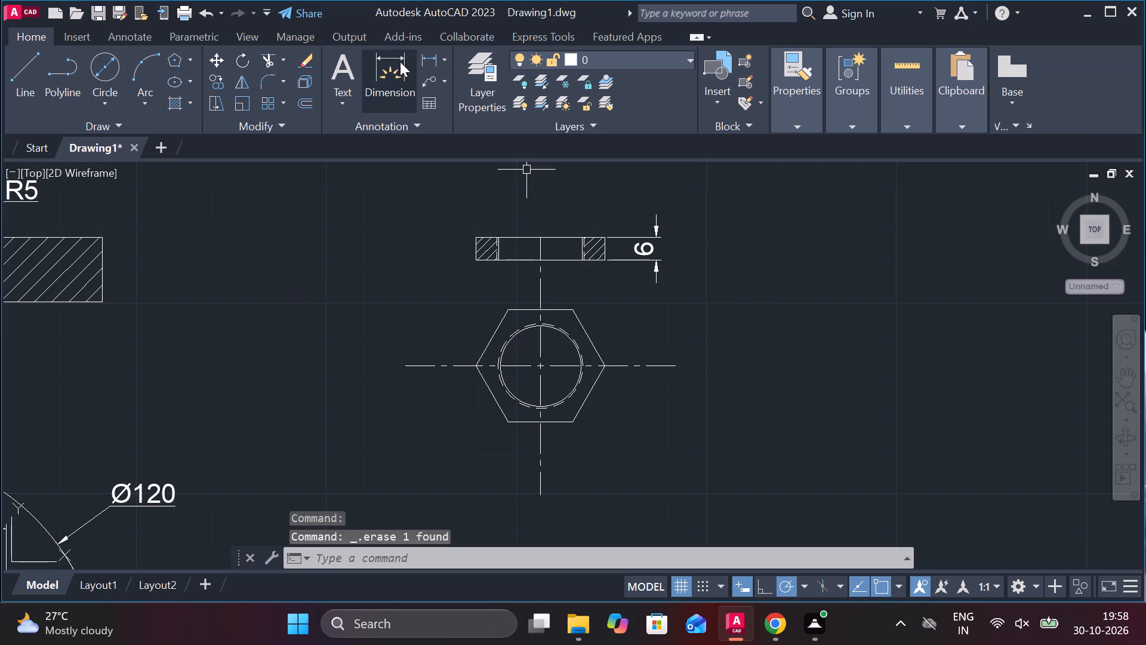
Add a horizontal linear dimension across the hexagon's opposite corners, placed below the plan view.
click(427, 60)
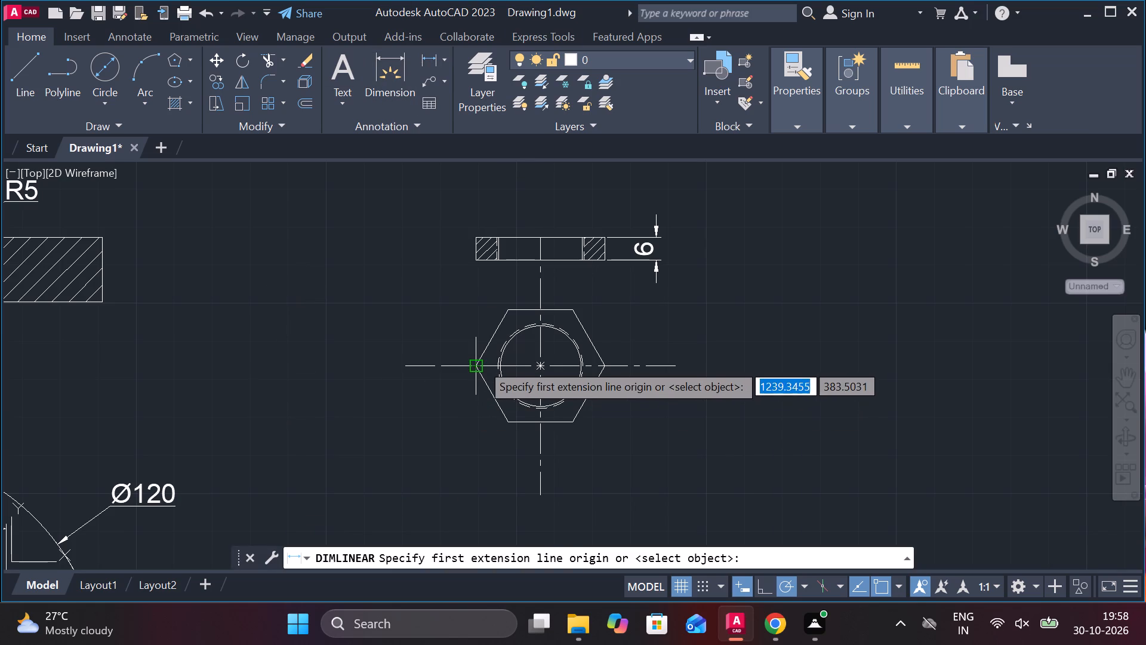
click(480, 364)
click(609, 370)
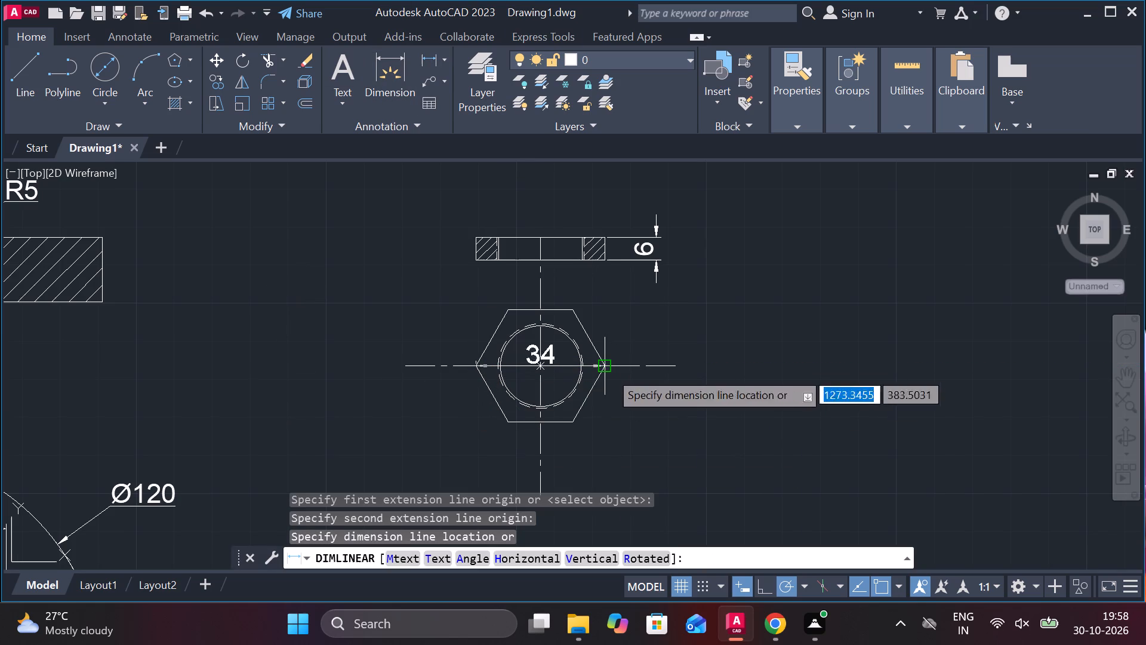
click(609, 455)
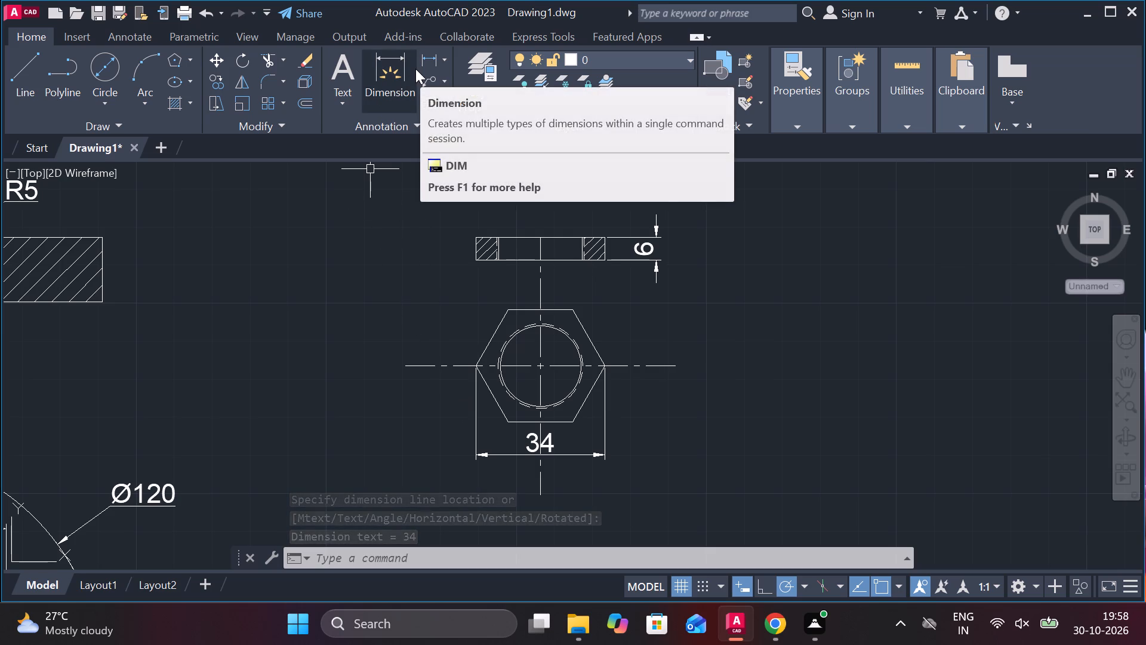
Add a horizontal linear dimension between the two dashed thread lines, placed above the nut's section view.
click(434, 60)
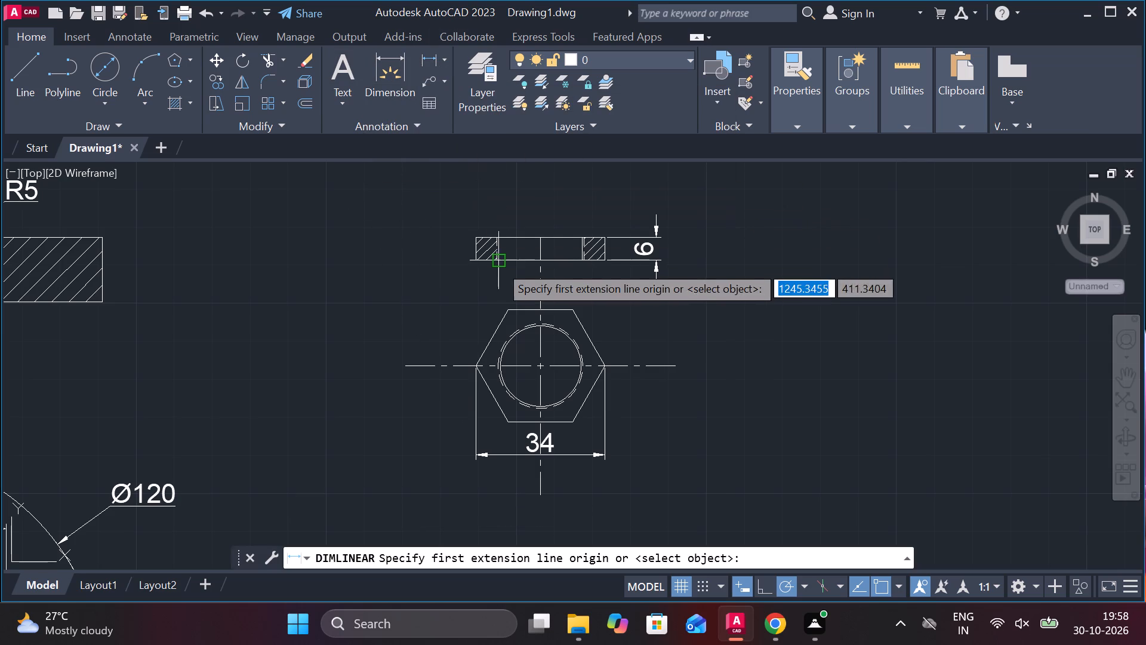
scroll(489, 235, up, 3)
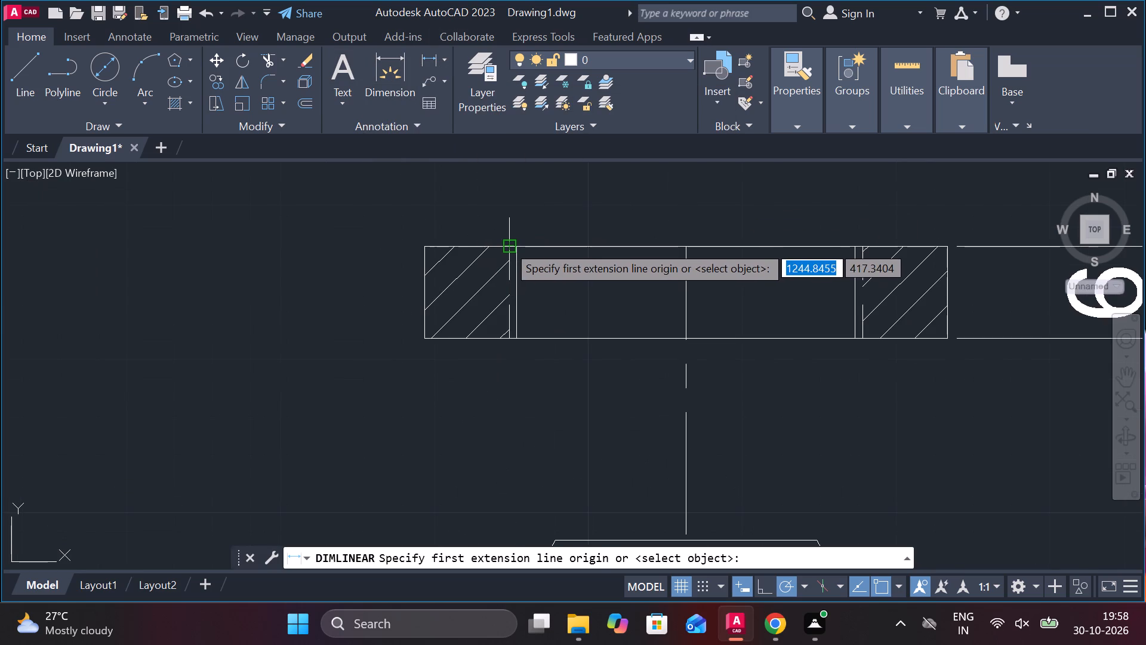
click(507, 244)
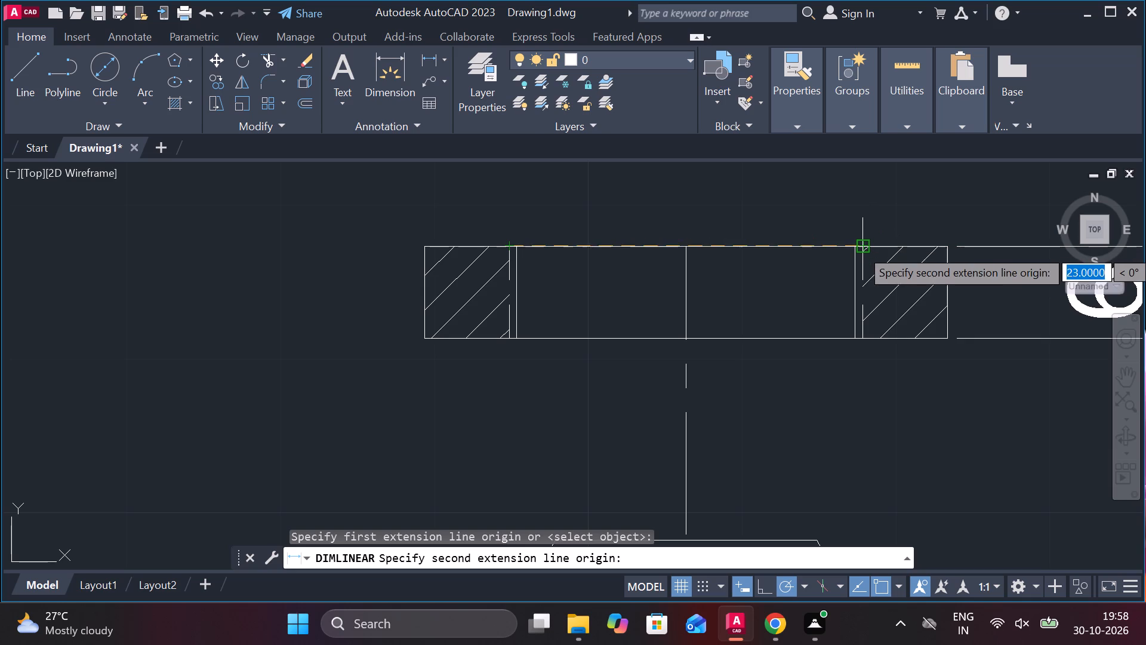
click(865, 248)
scroll(833, 224, down, 2)
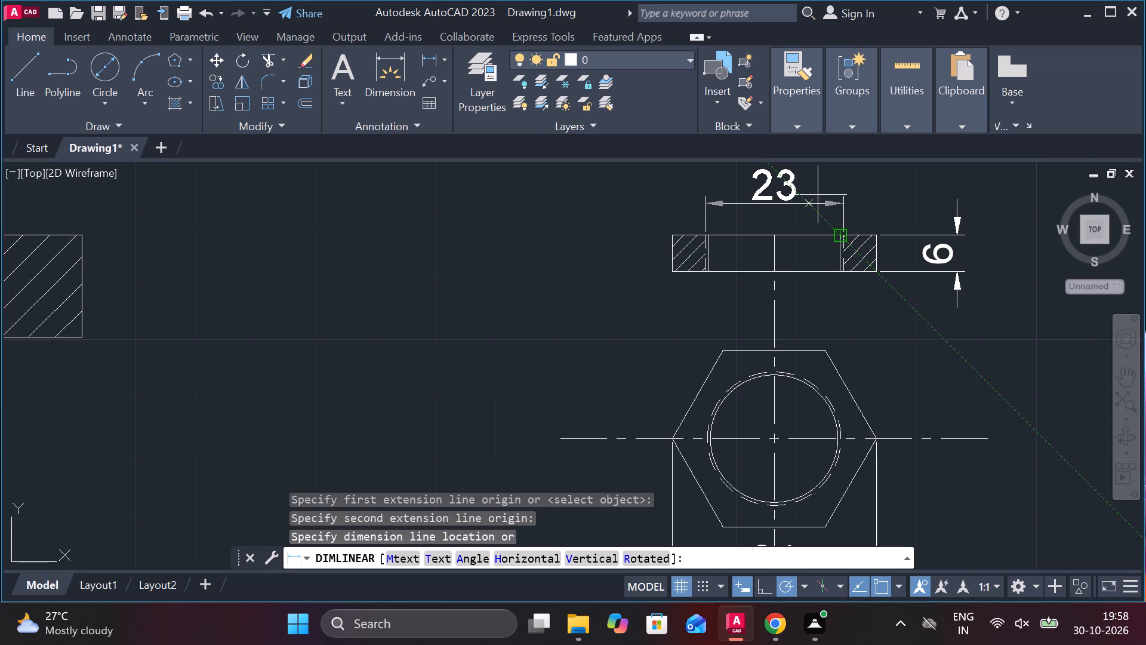
click(818, 195)
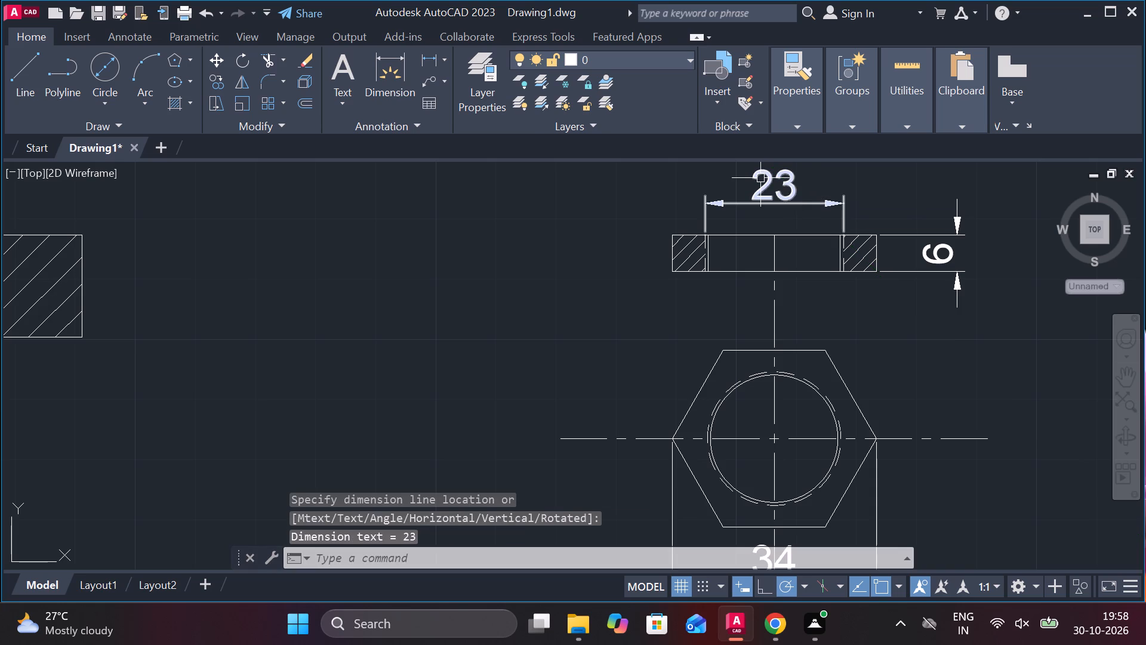
Replace the text of the horizontal dimension above the nut's section view with 7/8", kept as an unstacked fraction.
double_click(760, 177)
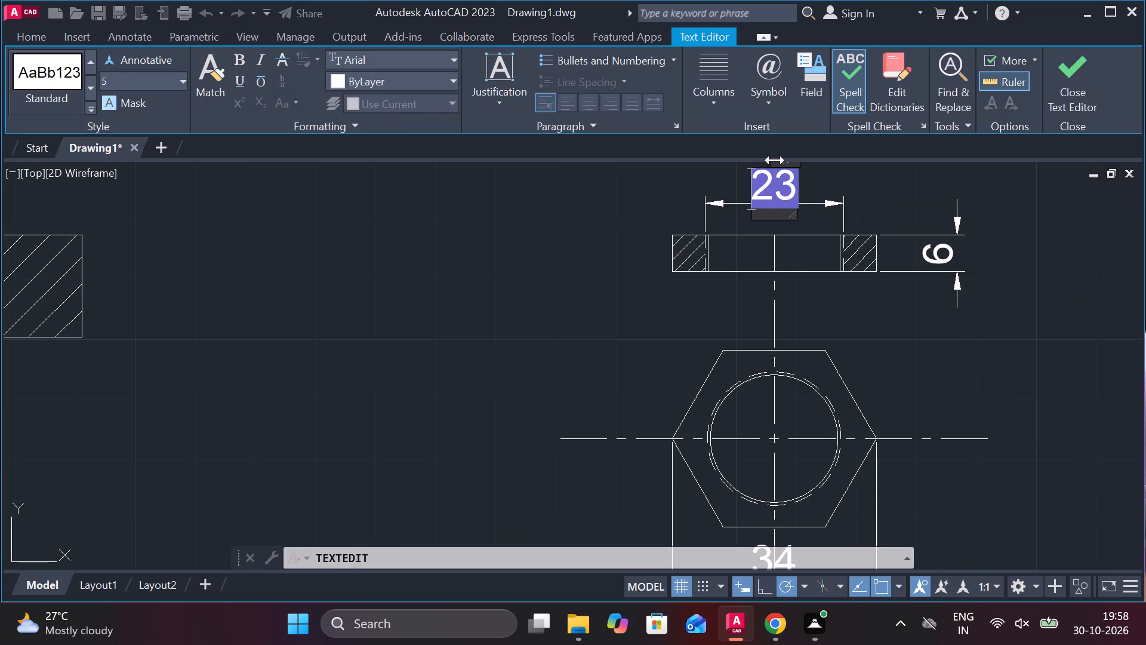
key(Right)
key(BackSpace)
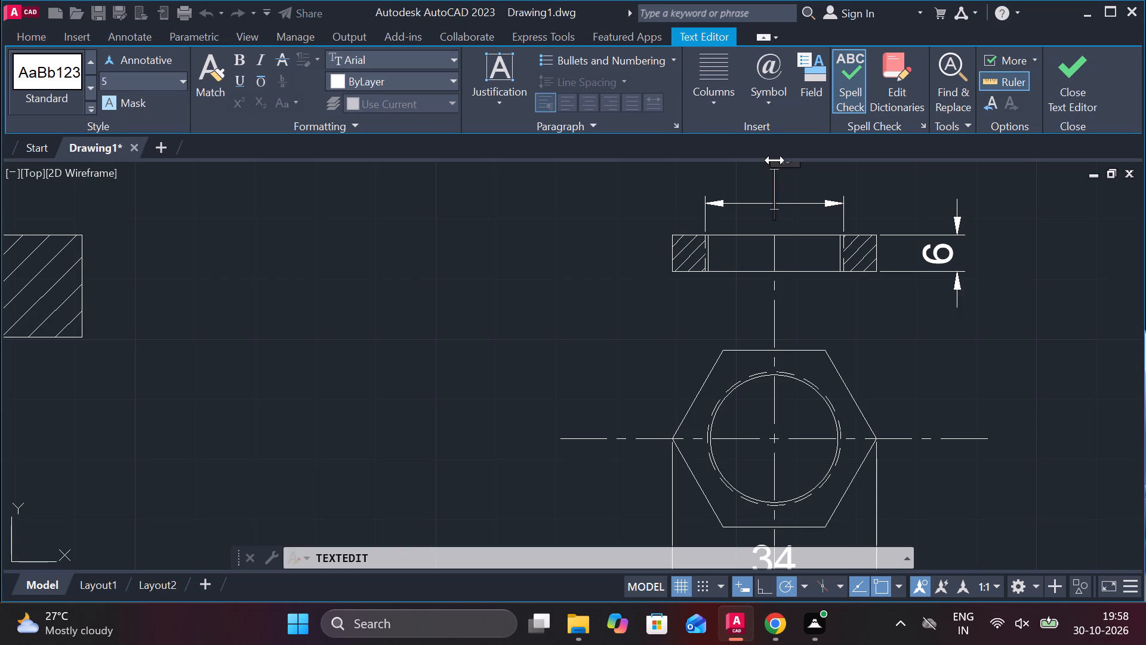
key(7)
key(slash)
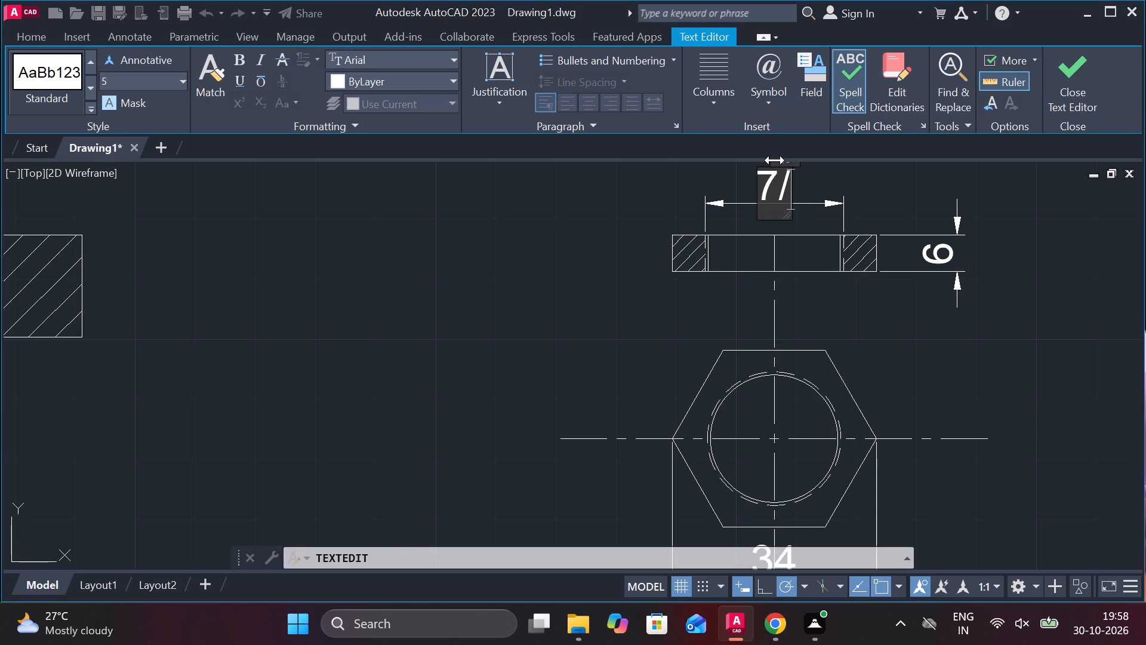
key(8)
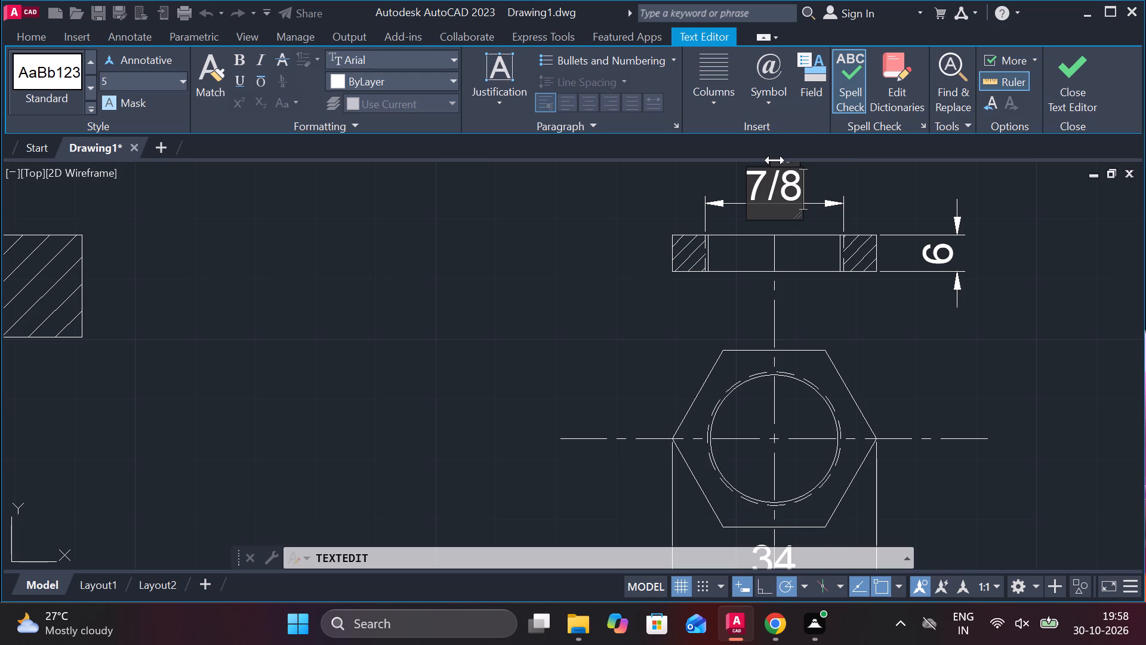
key(shift+quotedbl)
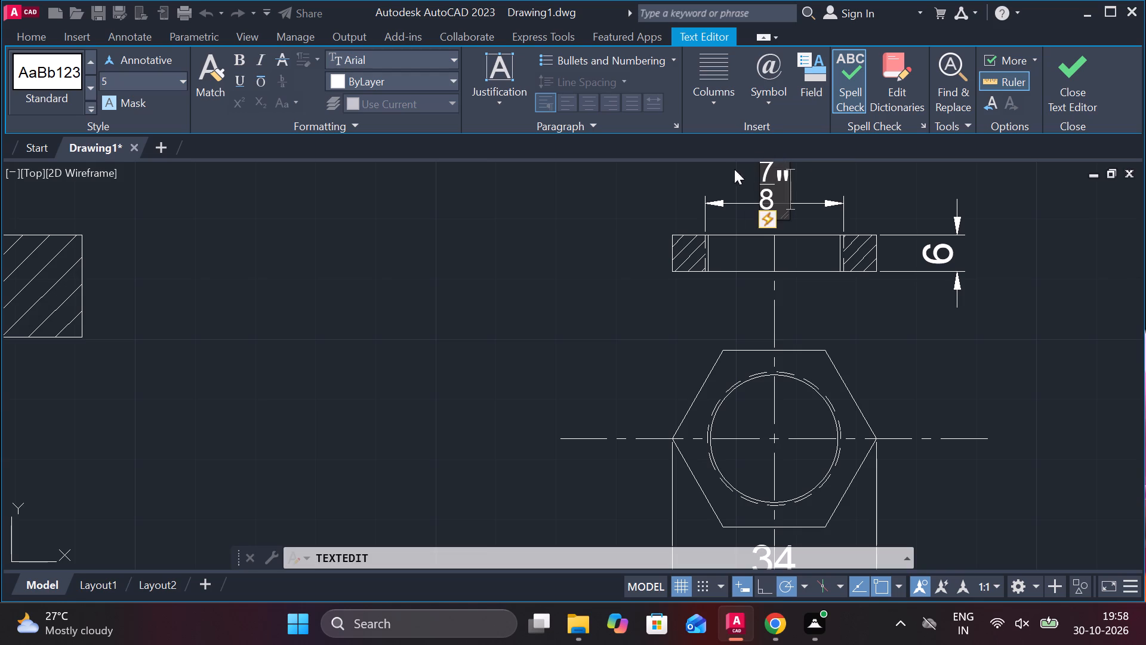
click(772, 183)
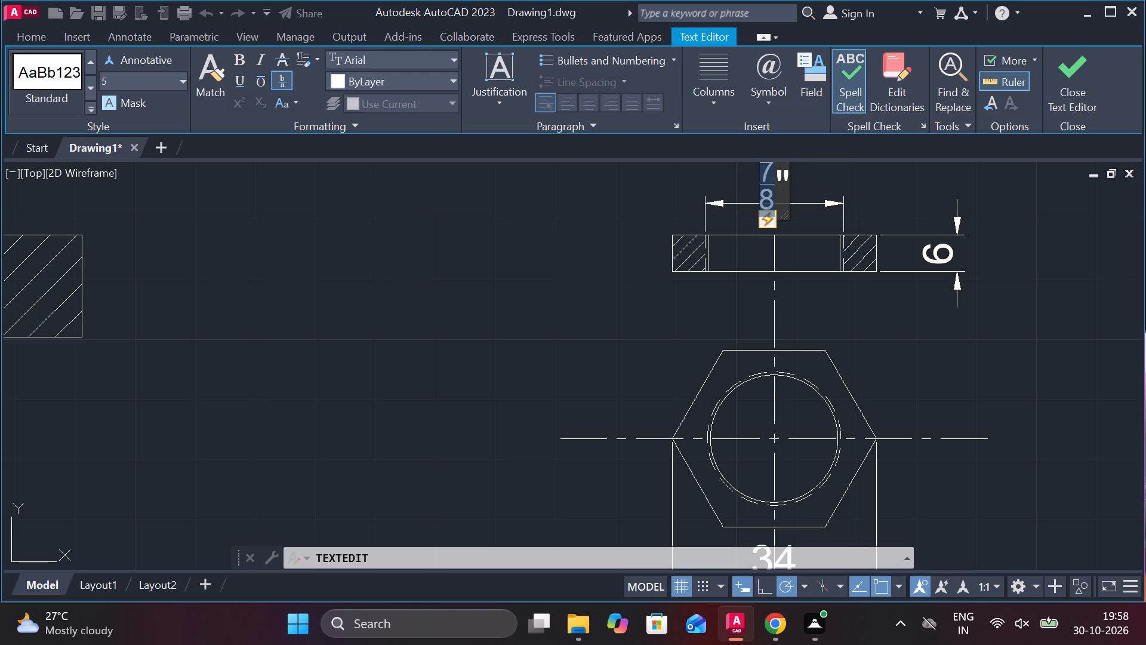
click(779, 186)
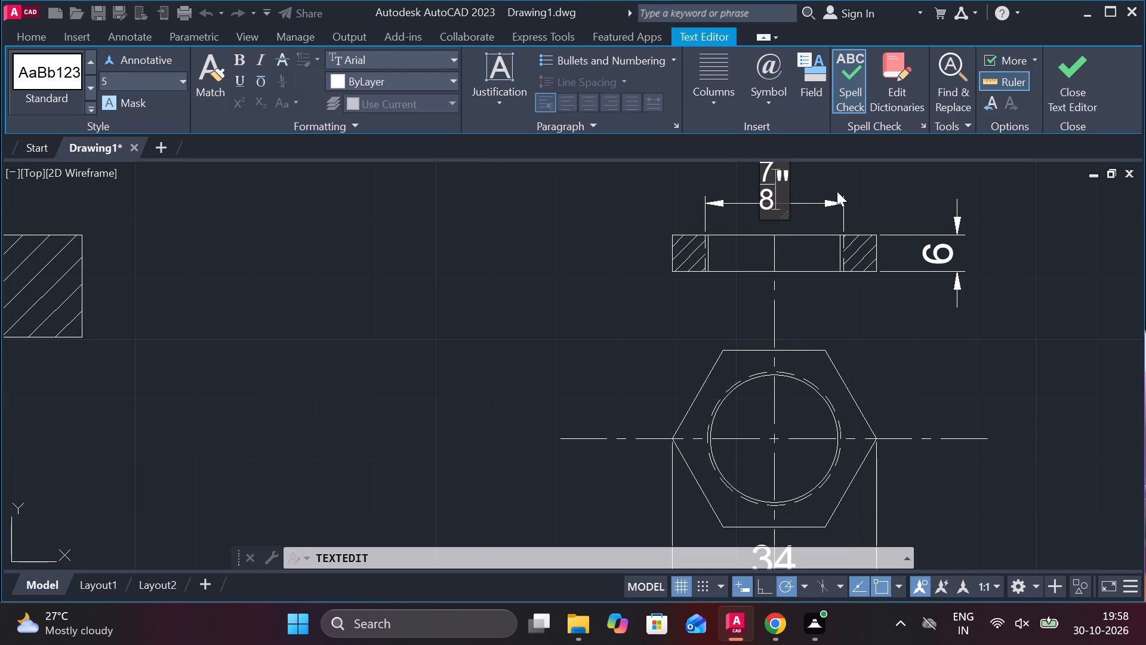
key(BackSpace)
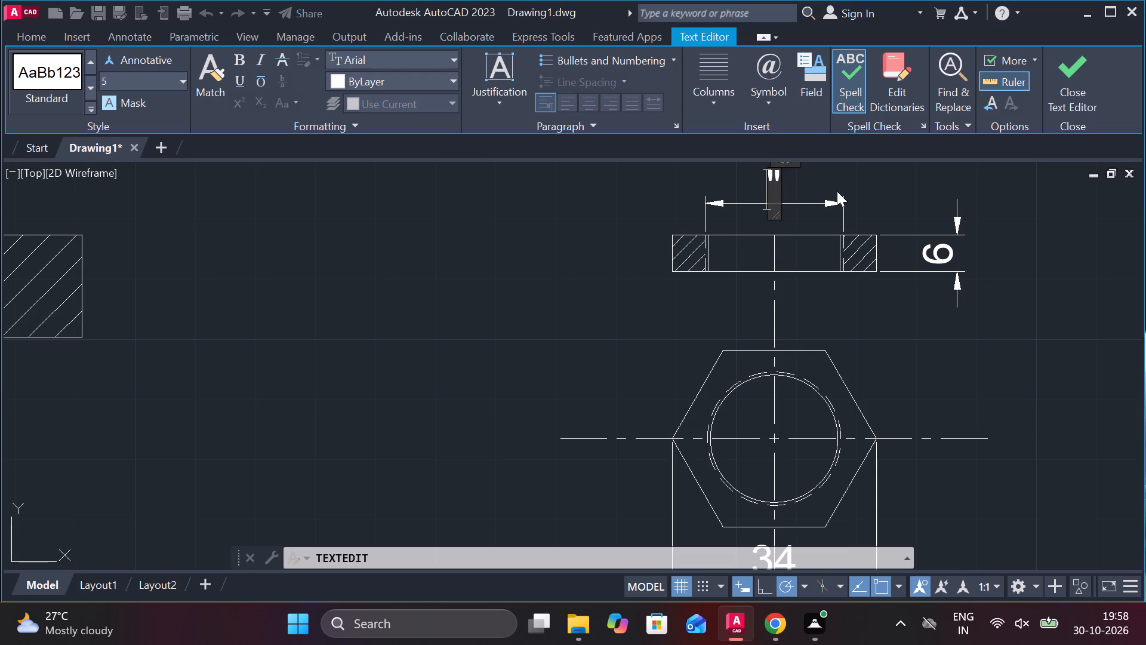
key(7)
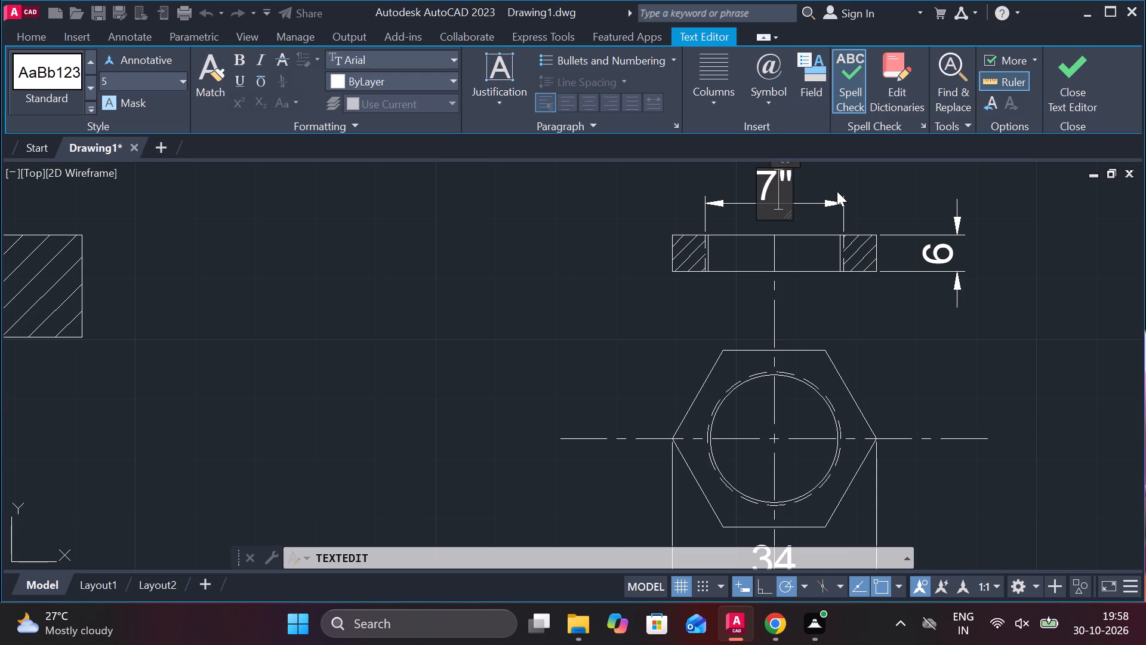
key(slash)
key(8)
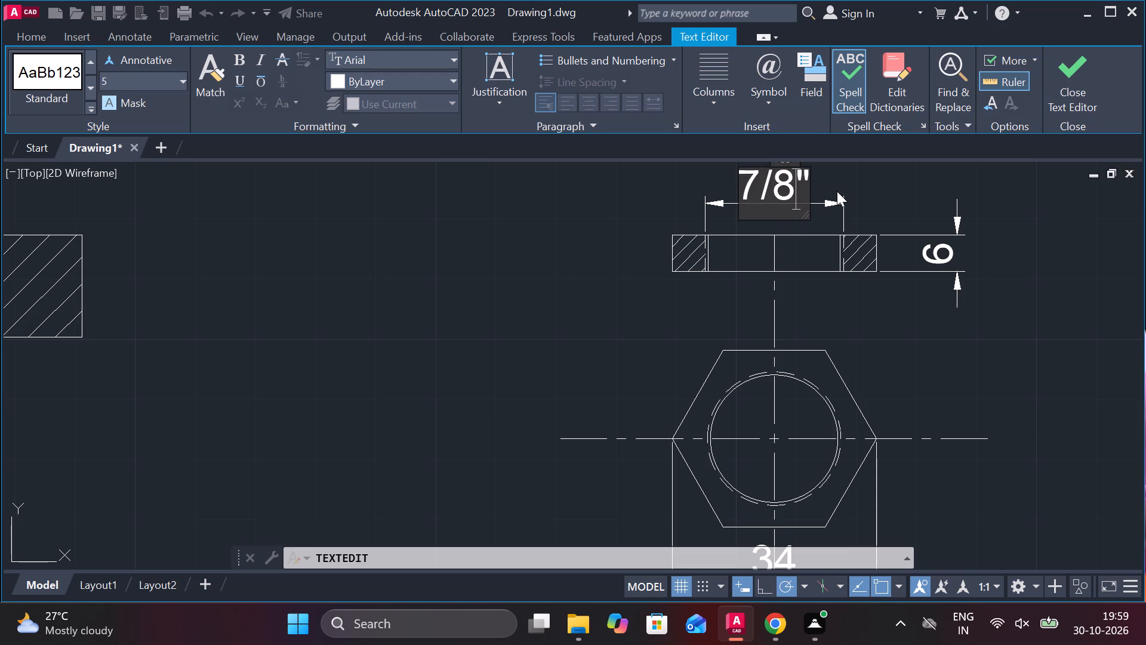
click(661, 258)
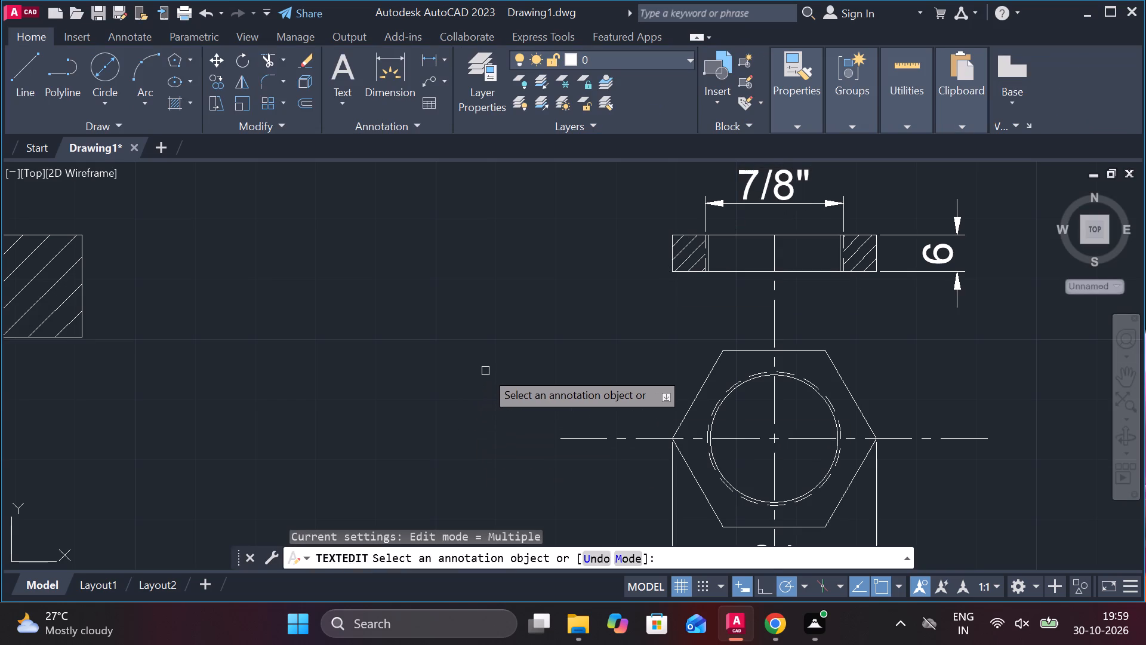
key(Escape)
Draw a vertical line and a horizontal line crossing near its middle in the empty space beside the nut, as centrelines.
scroll(620, 397, down, 3)
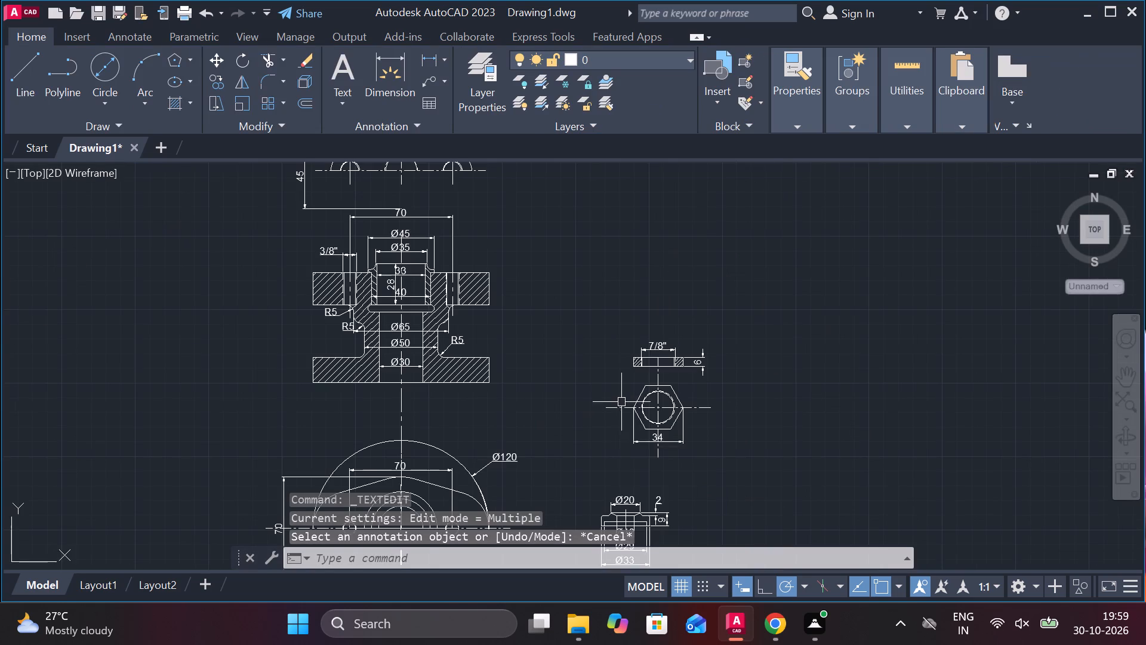
scroll(640, 435, down, 1)
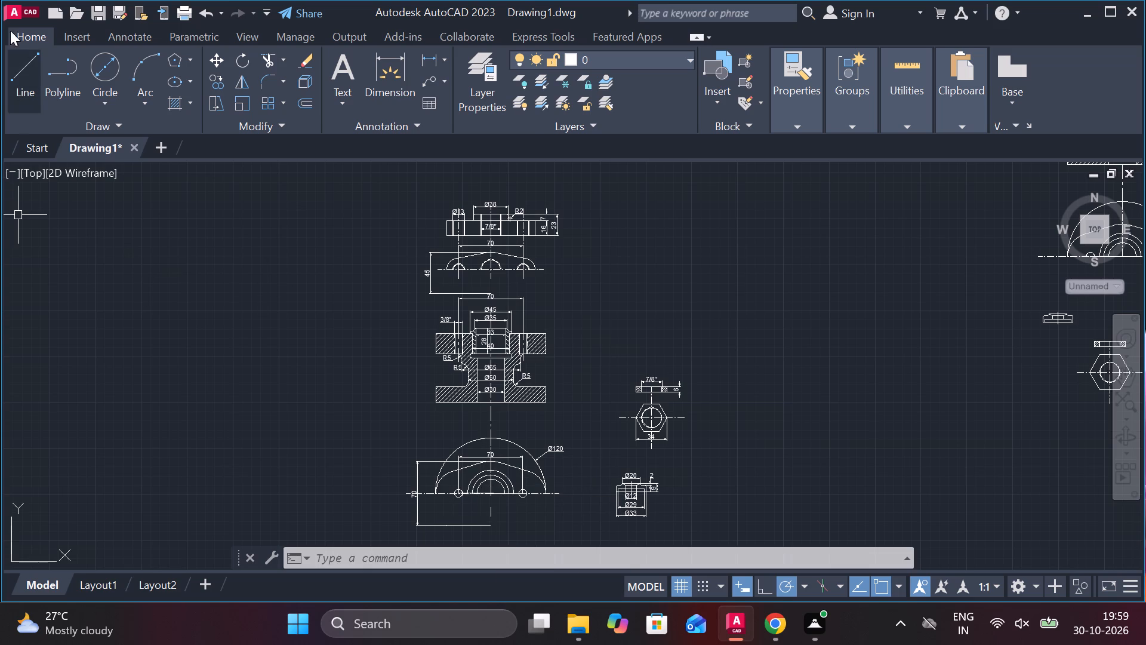
click(24, 72)
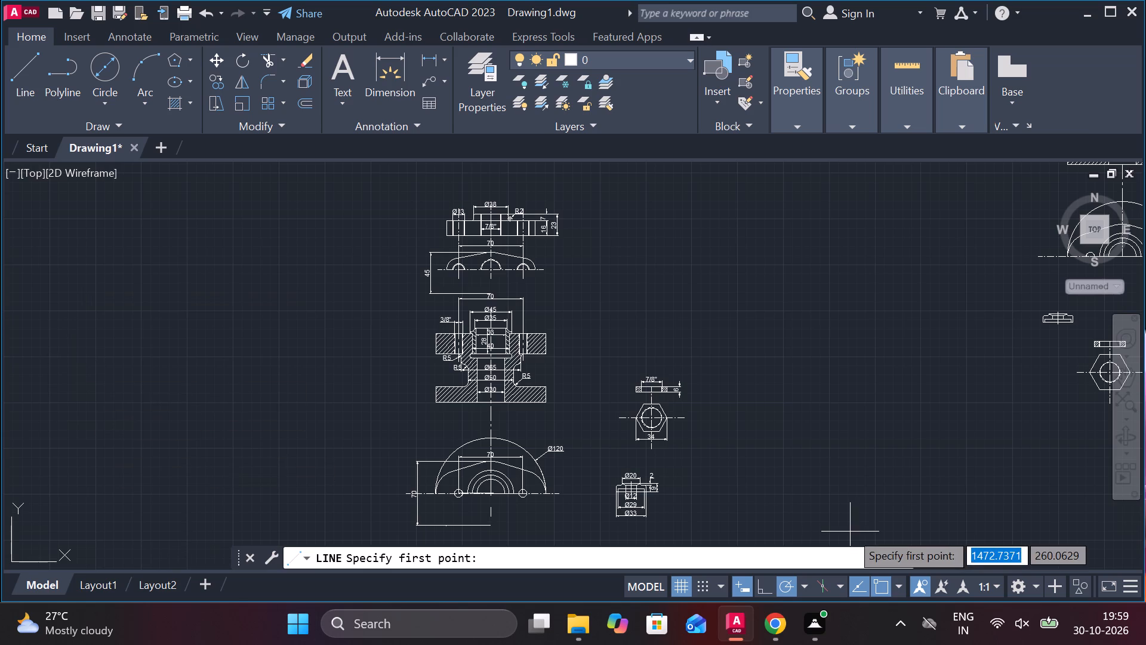
click(779, 456)
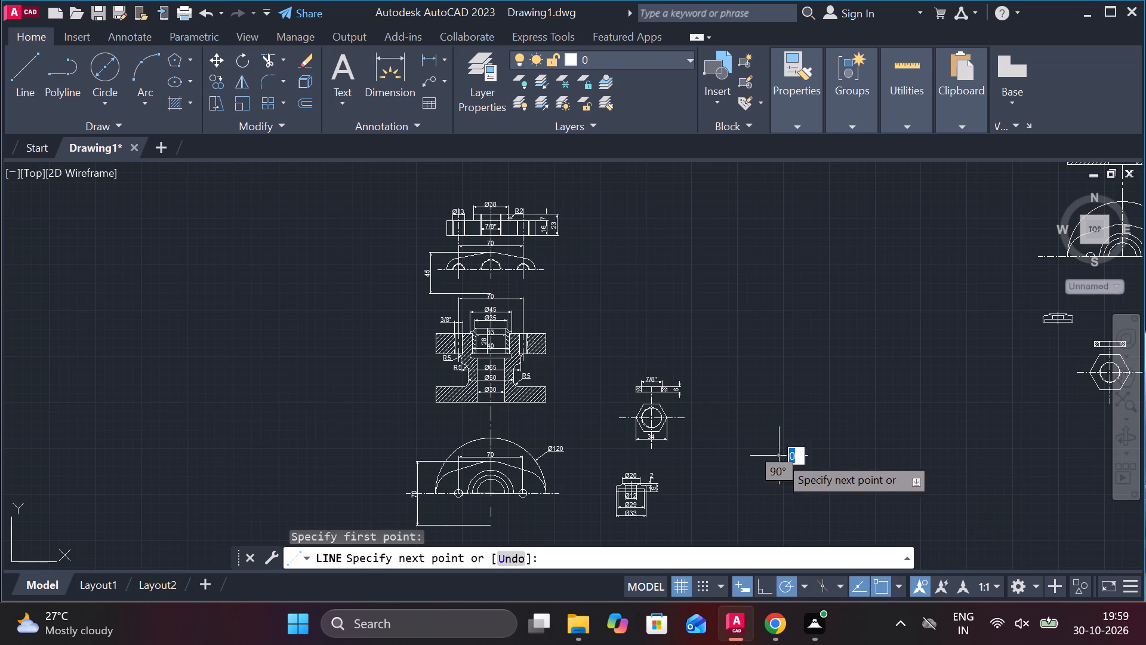
click(779, 278)
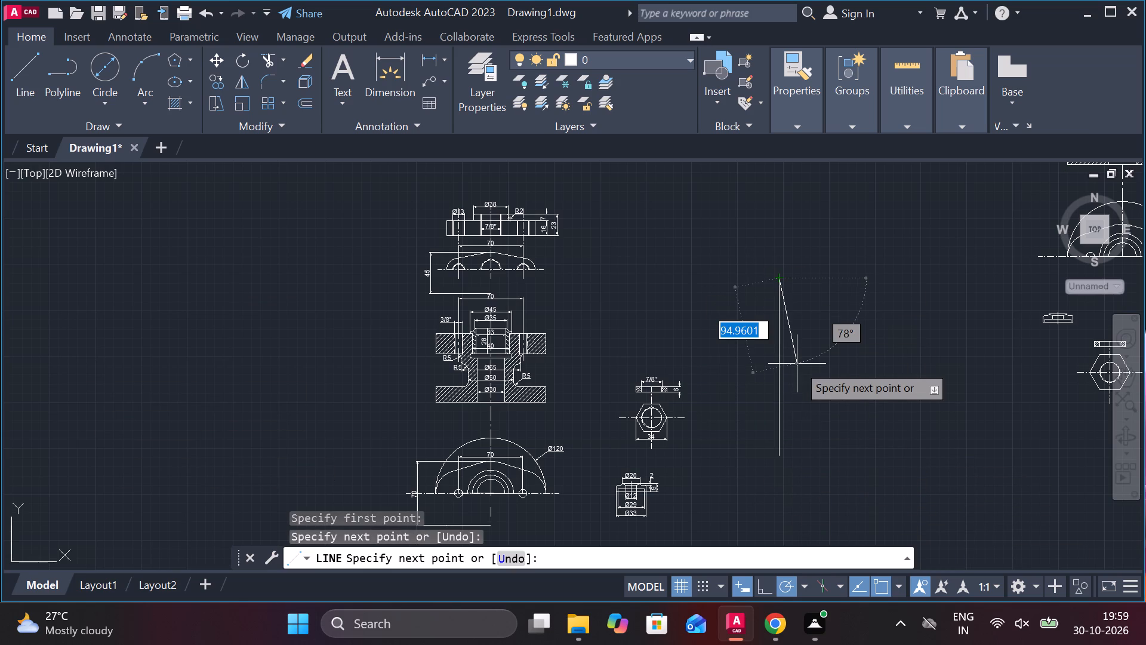
key(Escape)
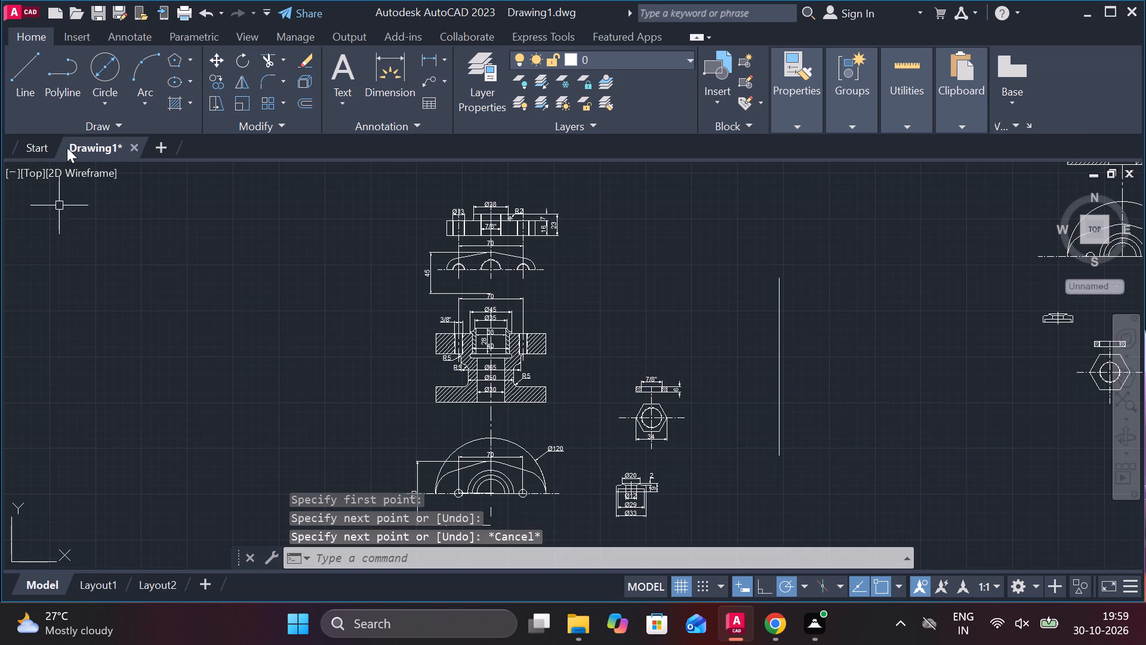
click(27, 73)
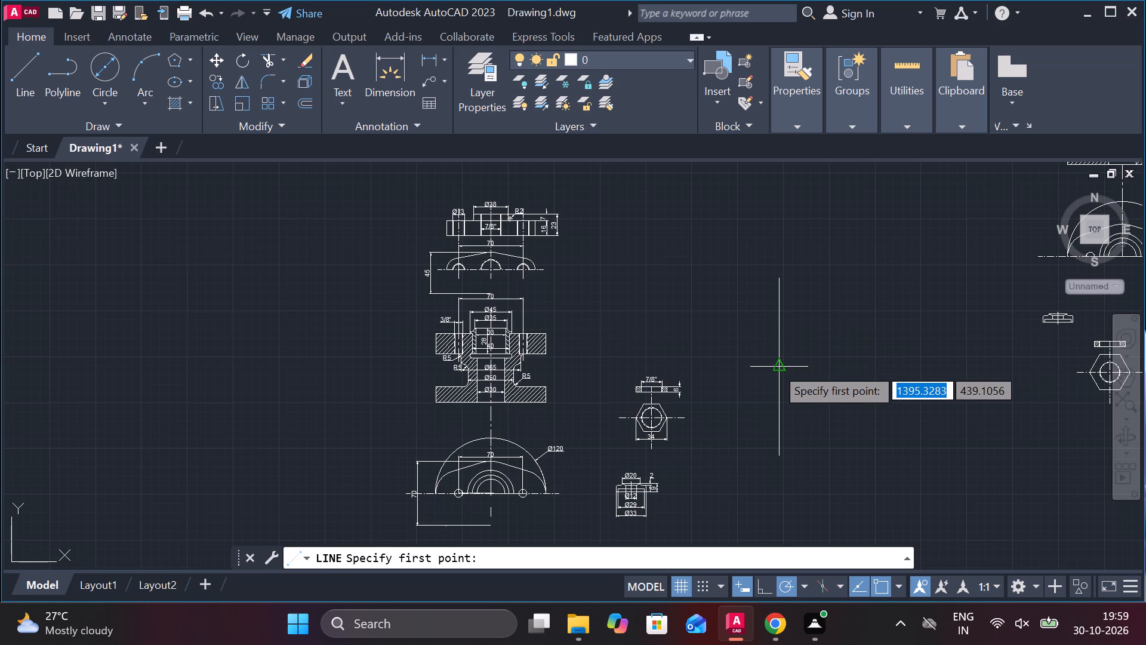
click(914, 370)
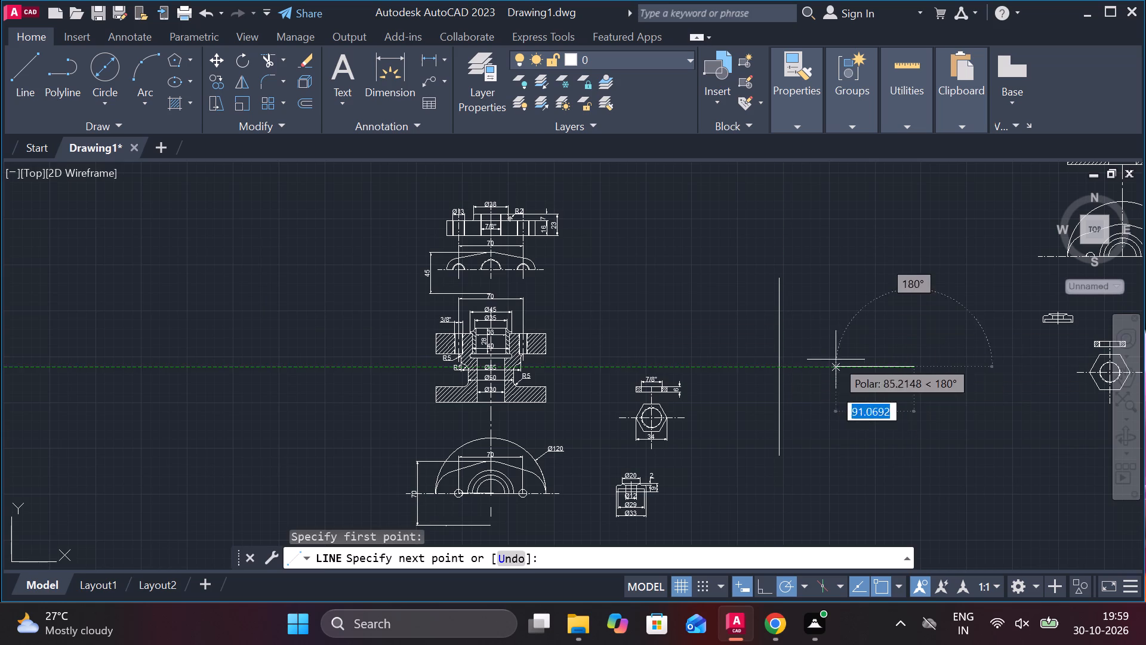
click(686, 367)
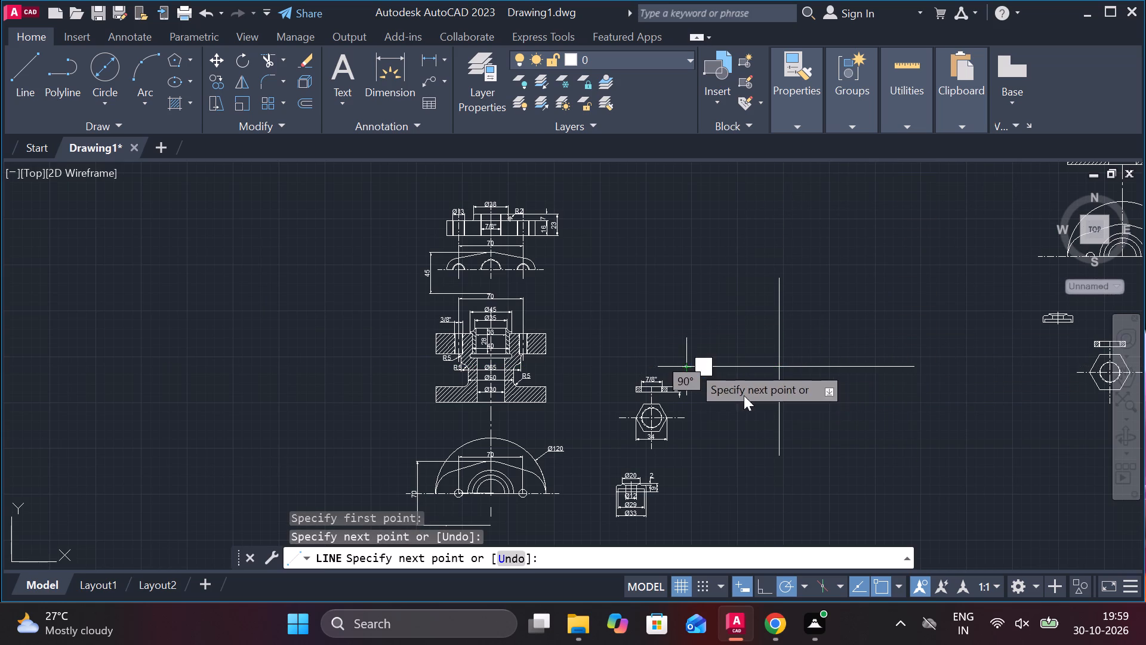
key(Escape)
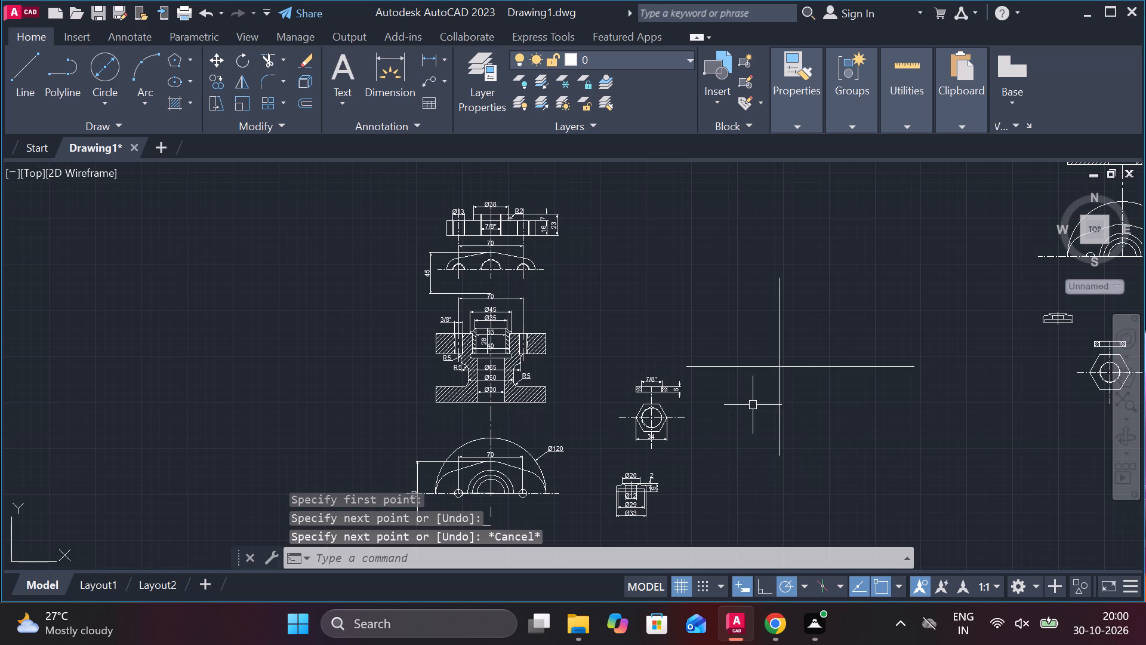
Draw a 35 by 7 rectangular outline standing on the horizontal line, starting at the crossing and extending 17.5 either side of the vertical line.
scroll(752, 405, down, 1)
scroll(750, 410, up, 2)
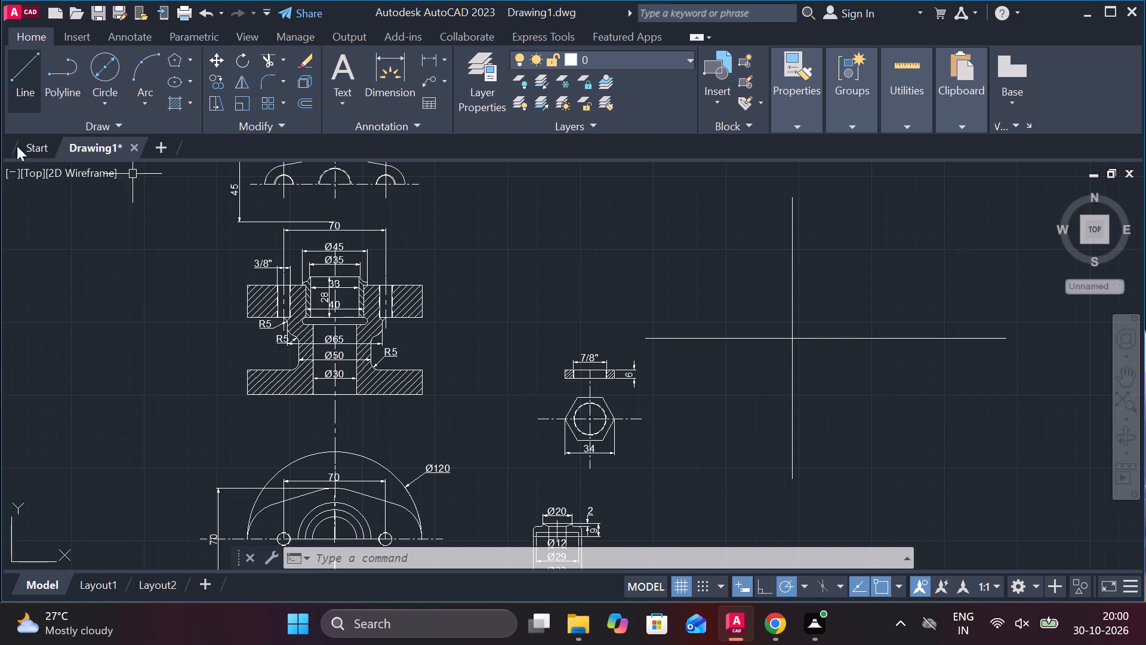
click(16, 85)
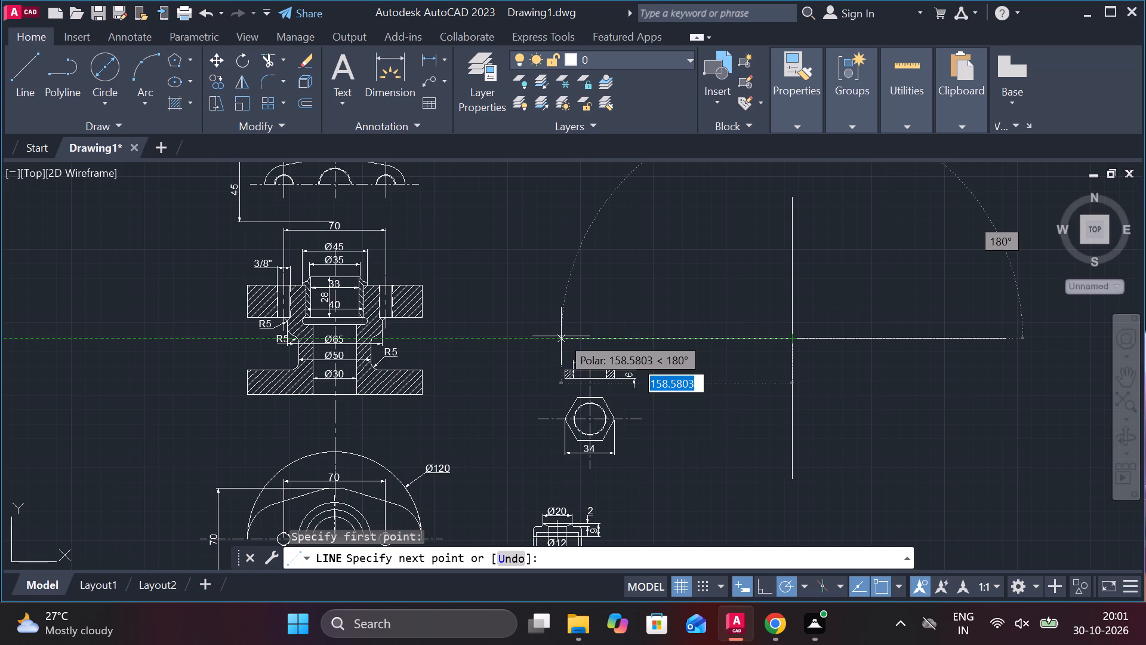
key(1)
key(7)
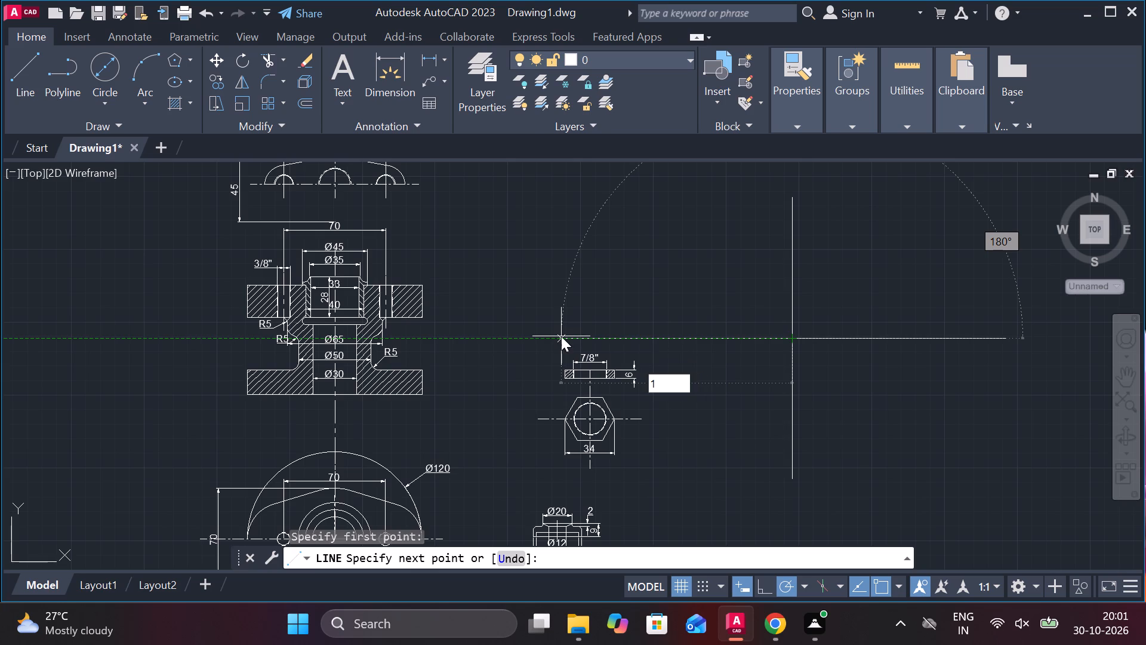
text(.5)
key(Return)
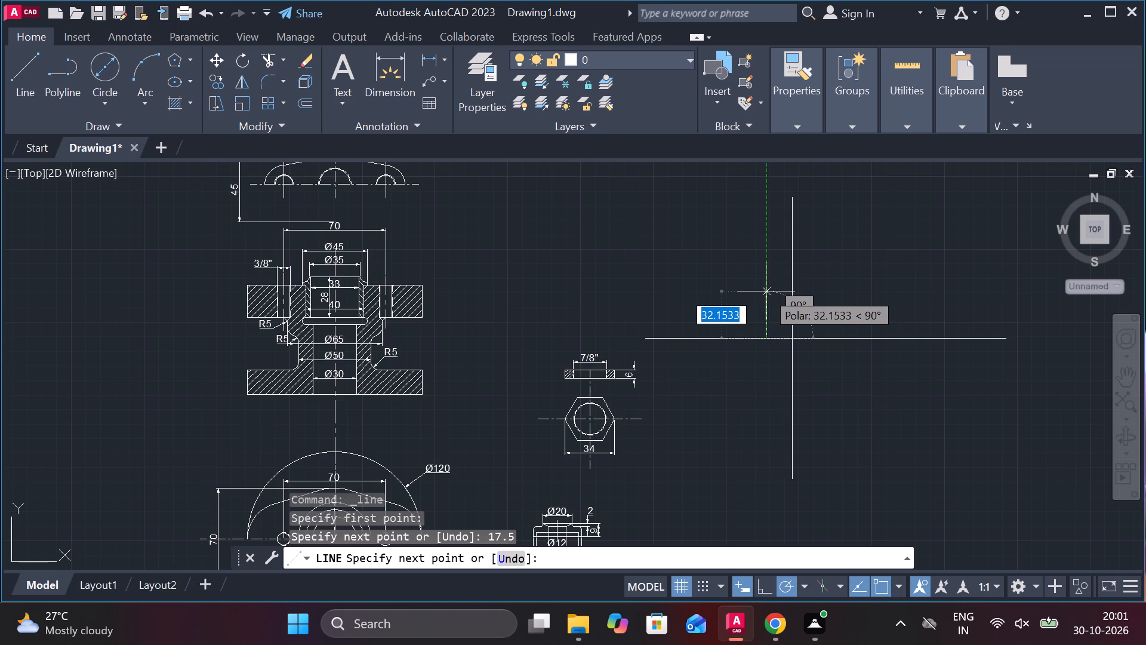
key(7)
key(Return)
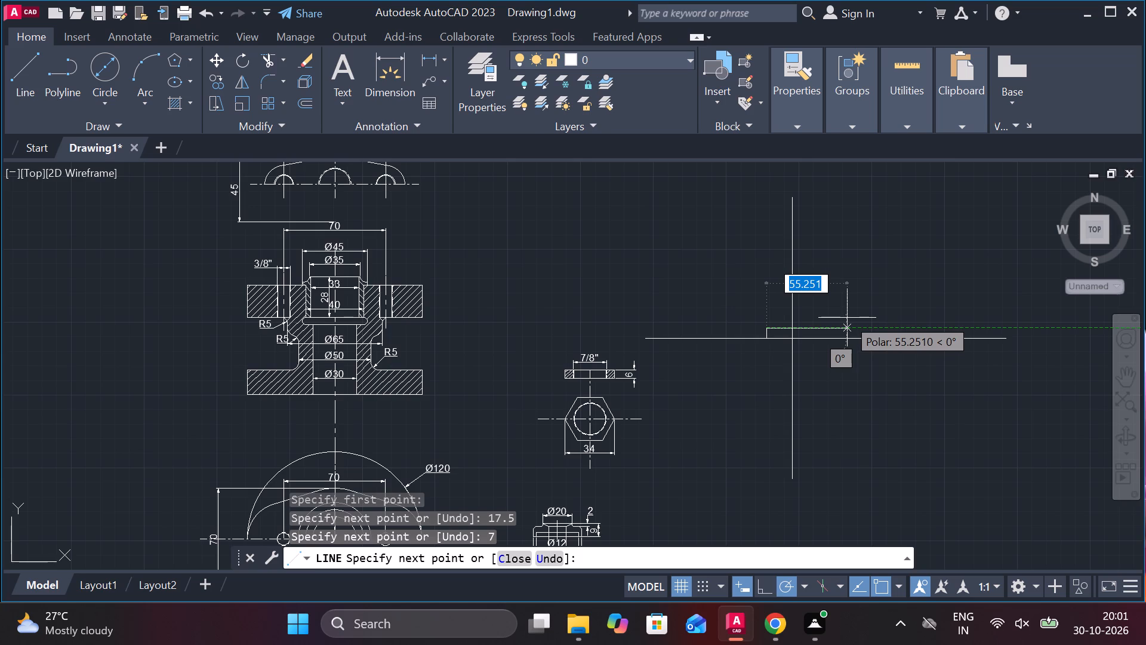
key(3)
key(5)
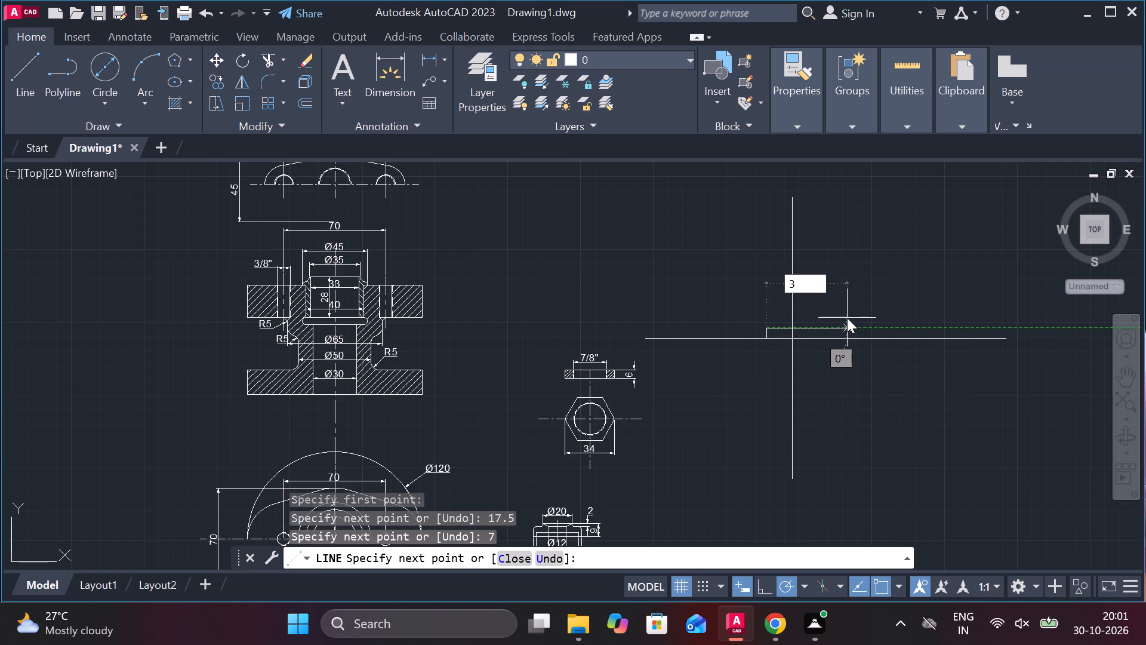
key(Return)
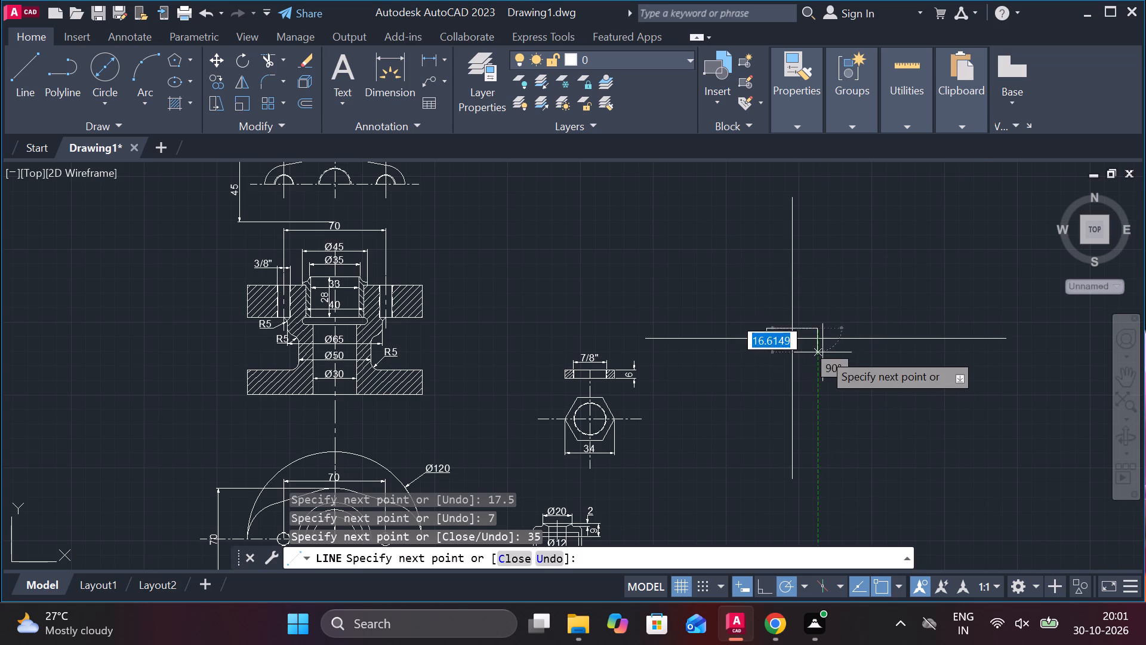
key(ctrl+z)
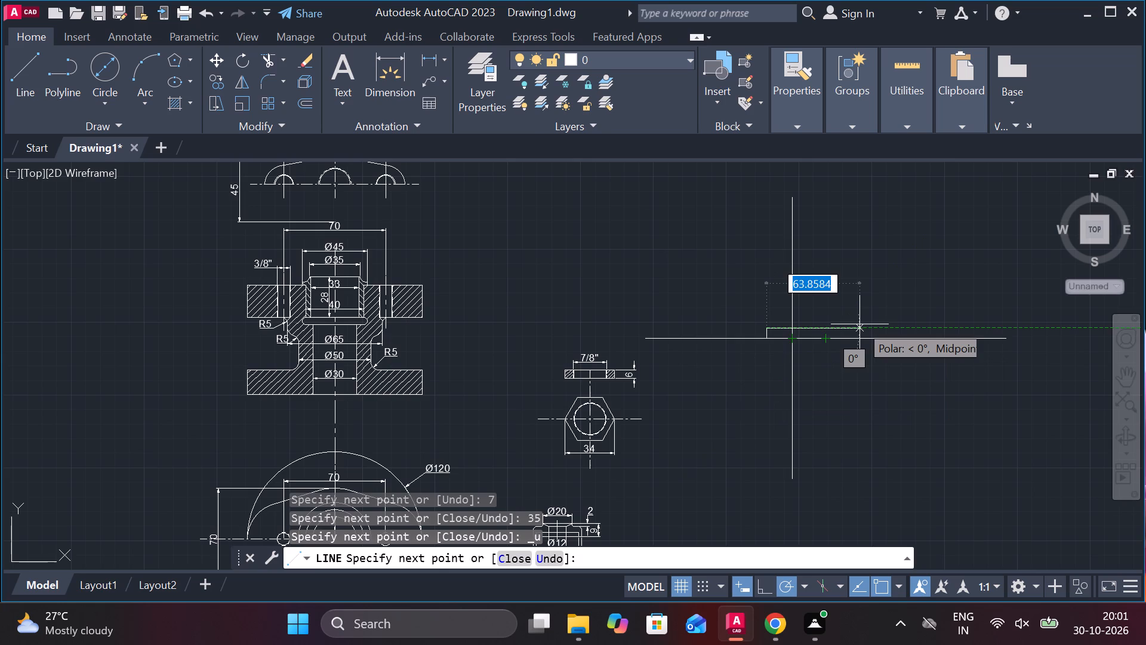
text(35)
key(Return)
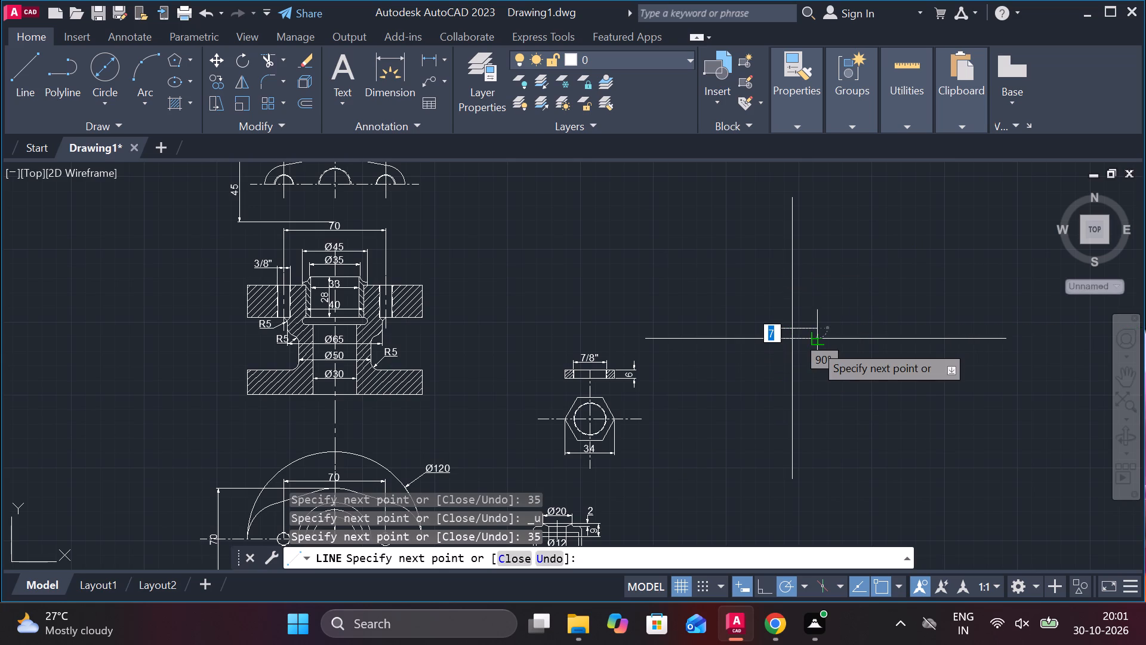
scroll(814, 344, up, 3)
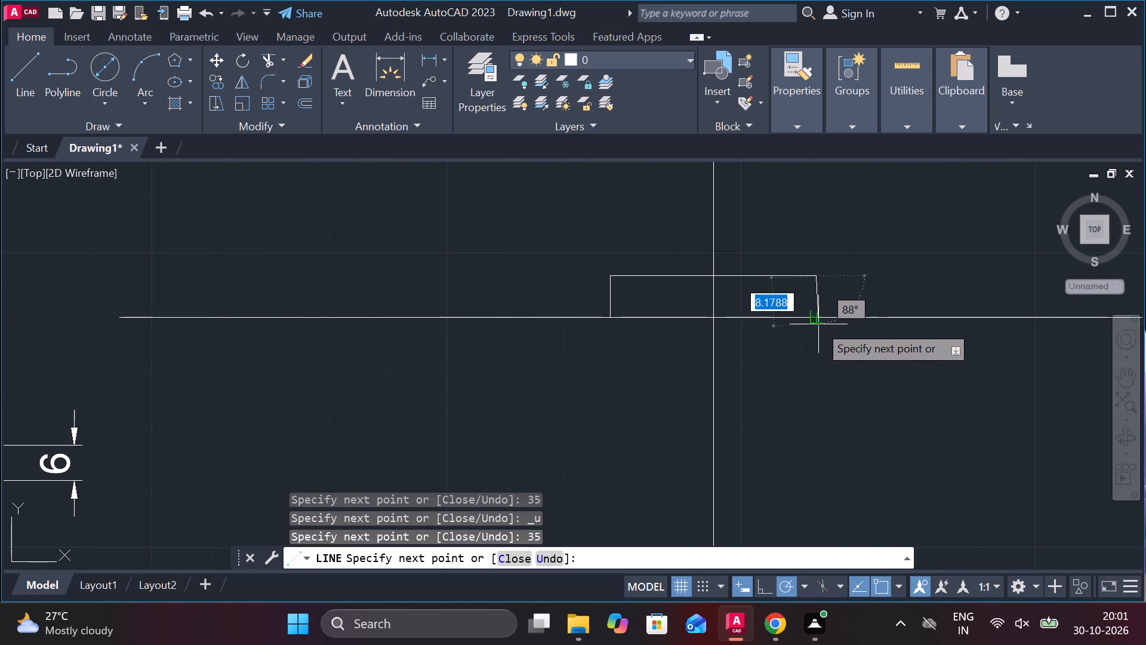
click(818, 316)
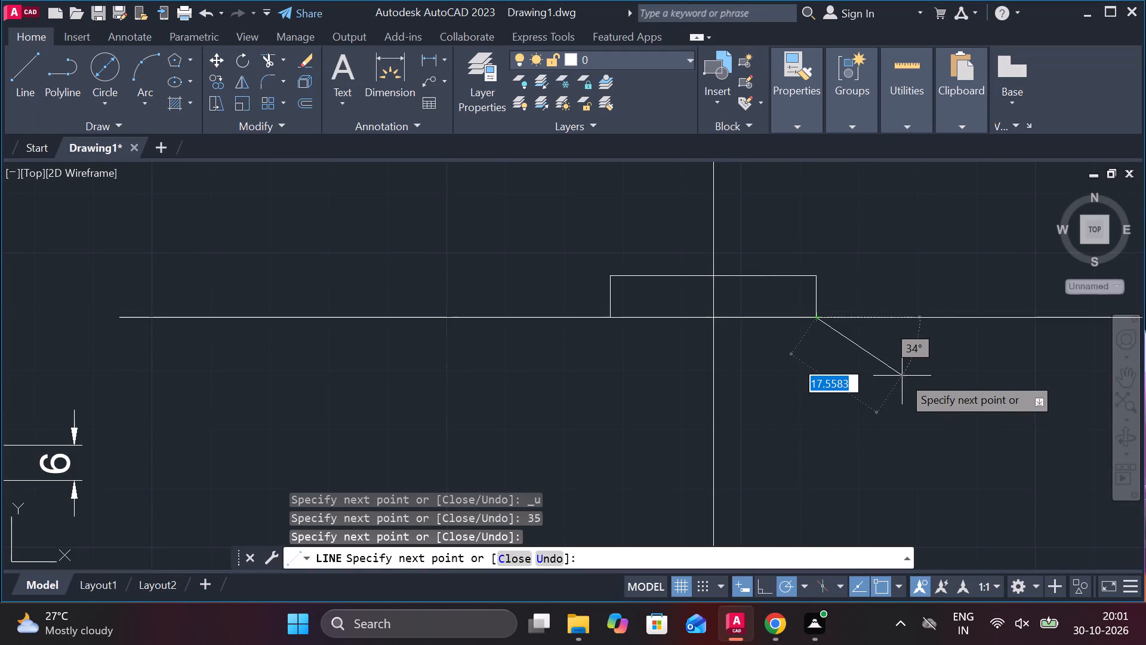
Trim the vertical and horizontal centrelines where they extend beyond the 35 by 7 rectangle.
key(Escape)
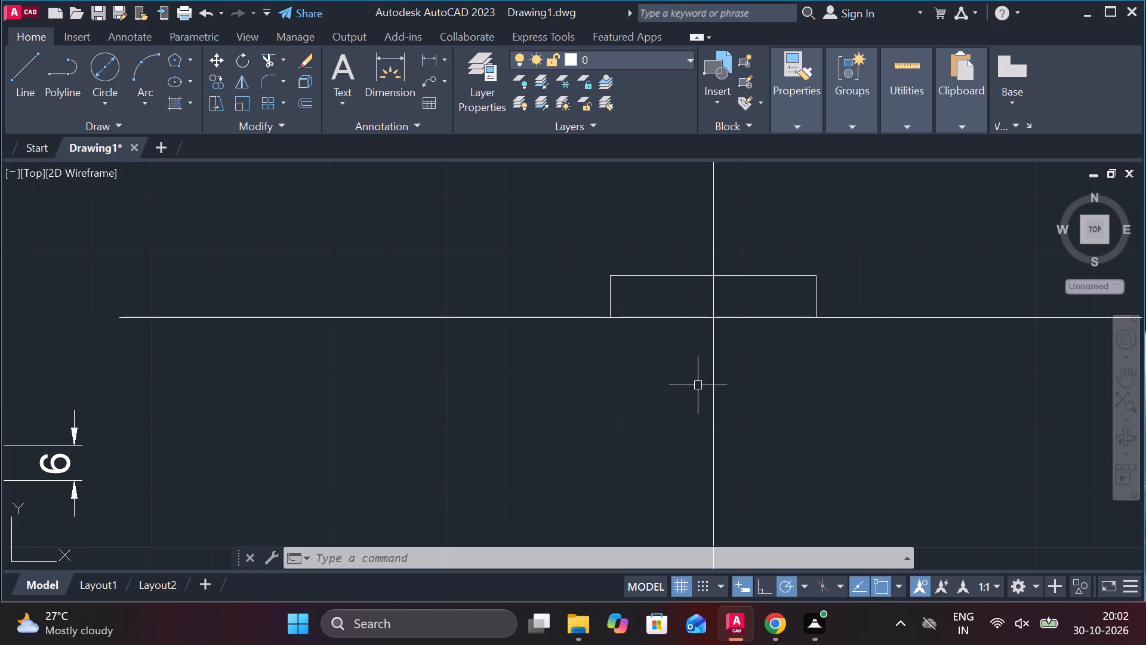
scroll(698, 373, down, 3)
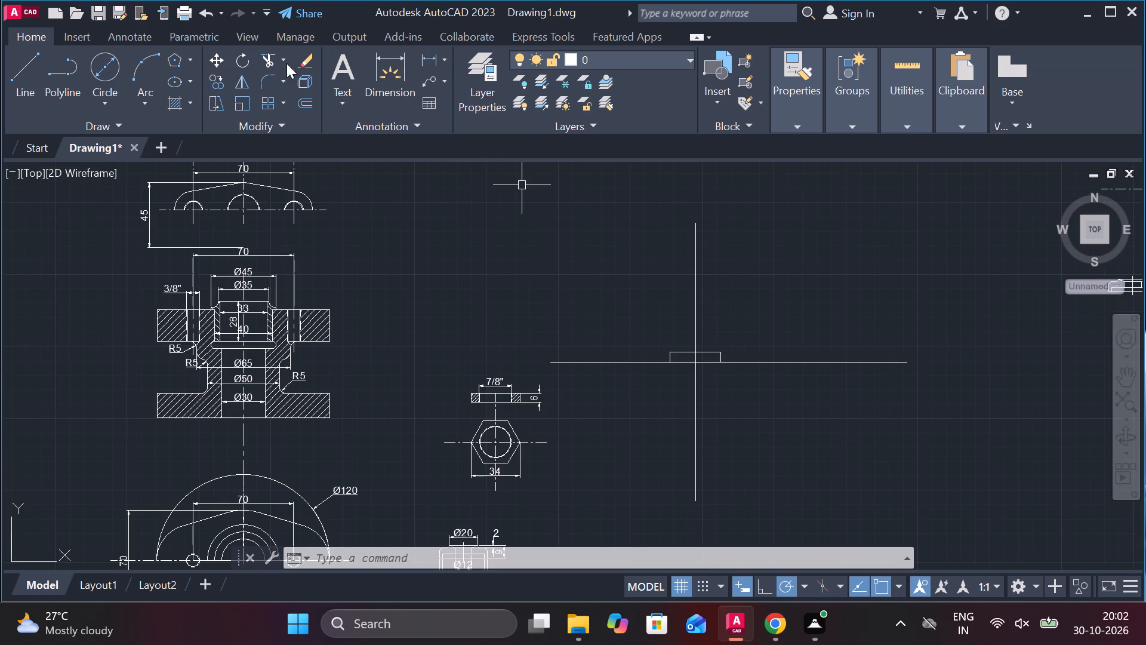
click(268, 59)
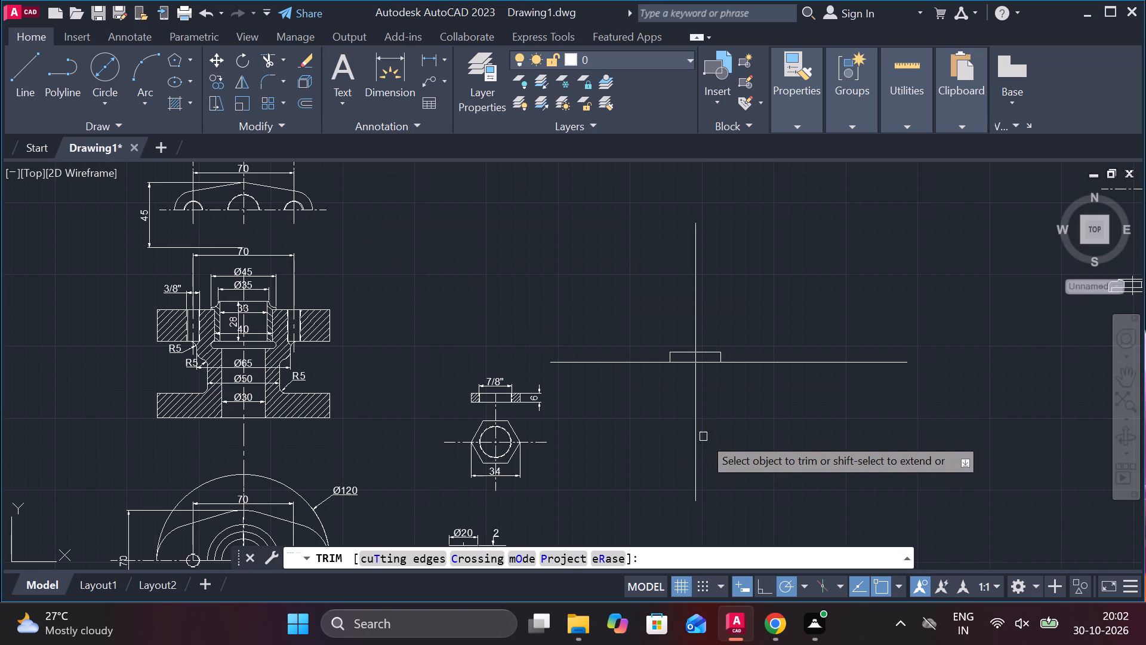
click(697, 426)
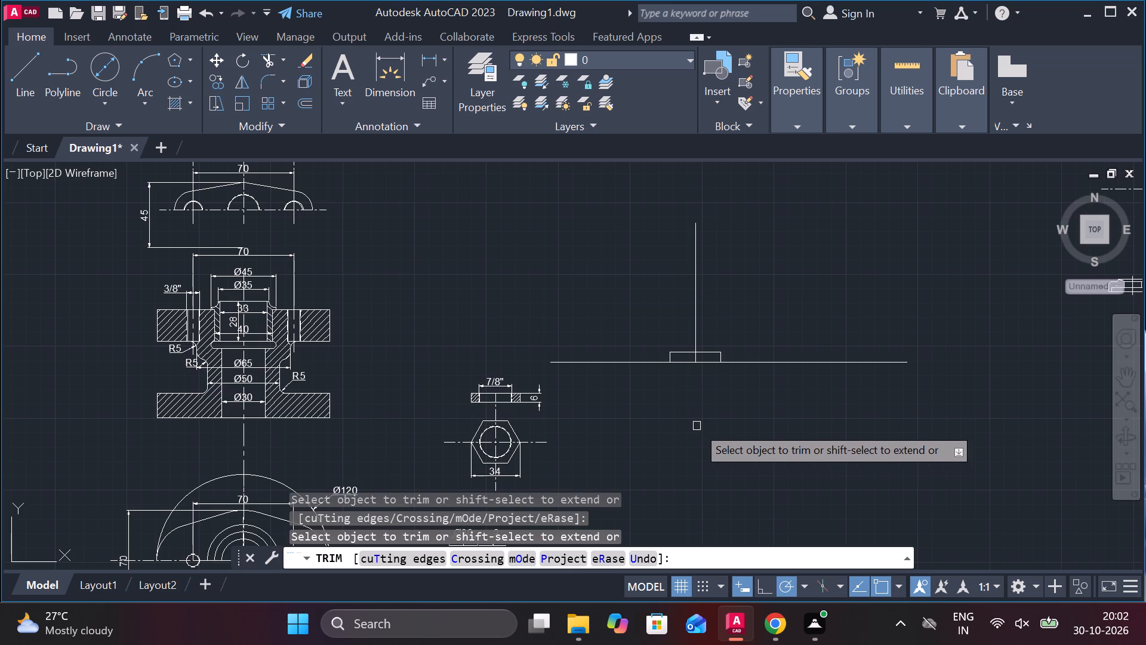
click(694, 284)
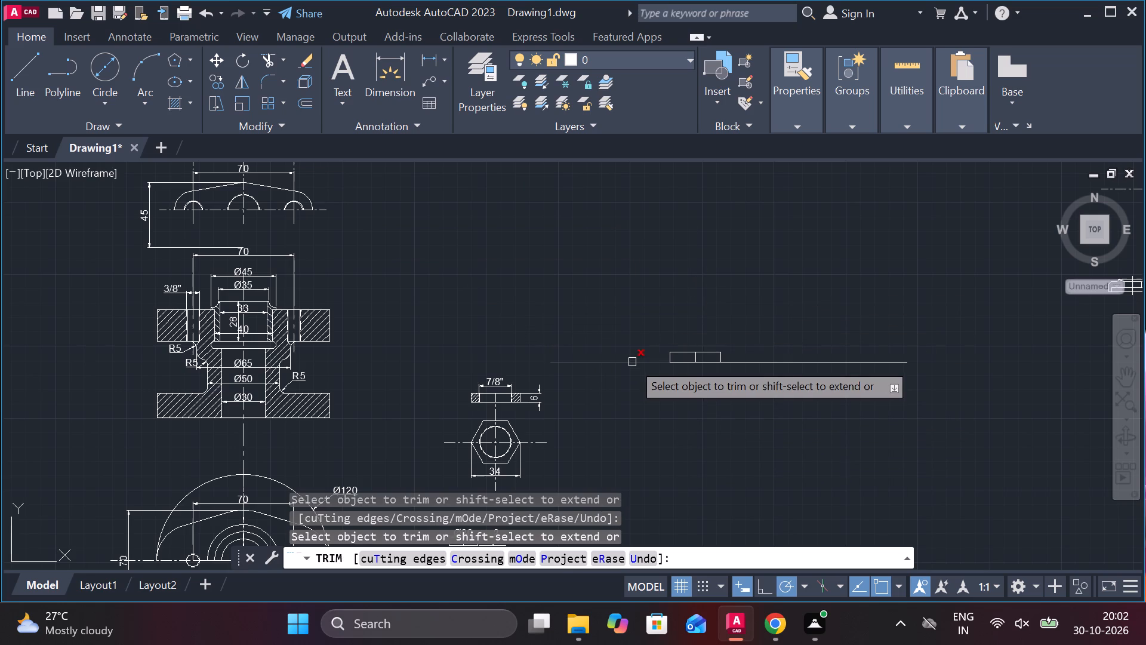
click(632, 362)
click(791, 365)
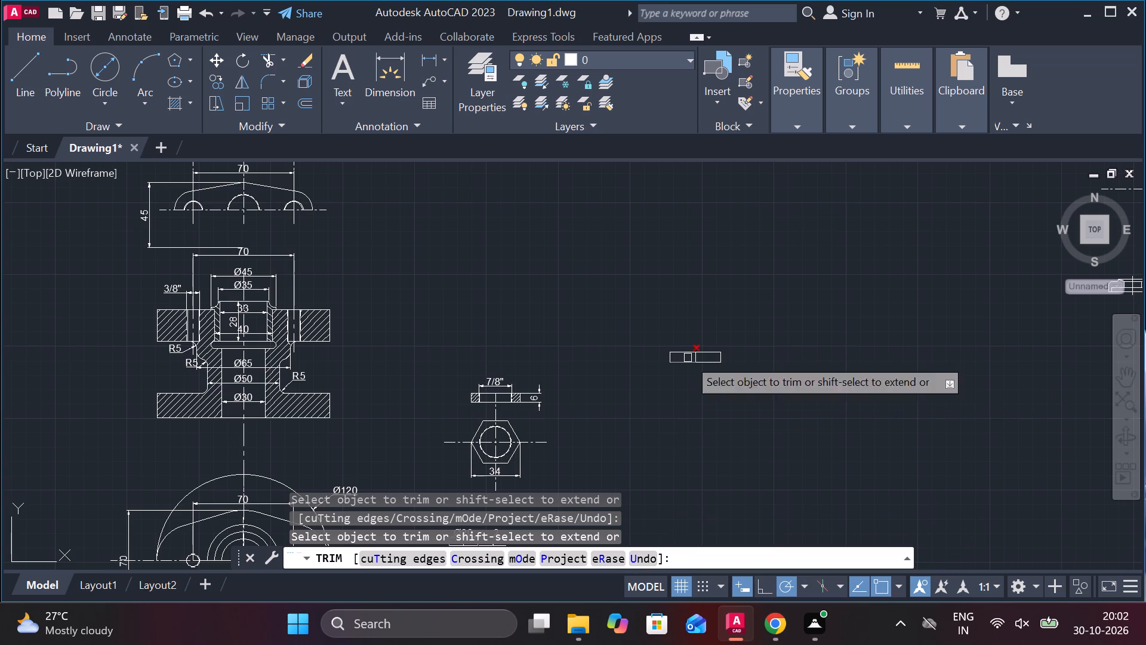
key(Escape)
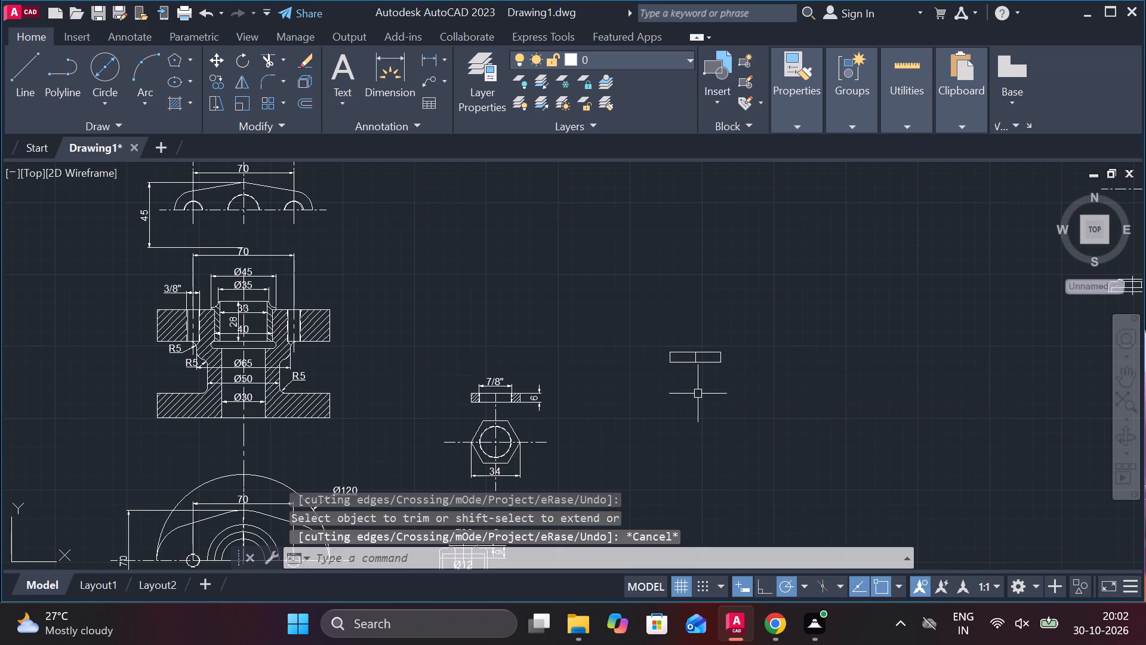
Draw a 25 by 8 outline centred on the rectangle's top edge, starting with a 12.5 line leftward from the edge's midpoint.
scroll(713, 367, up, 3)
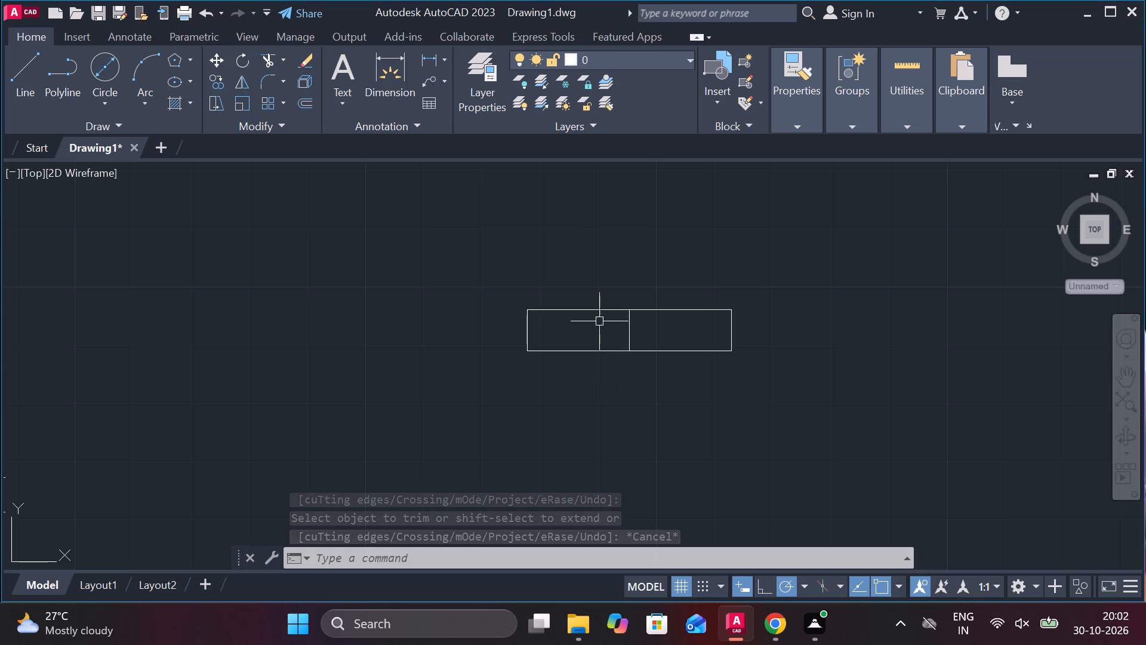
click(26, 66)
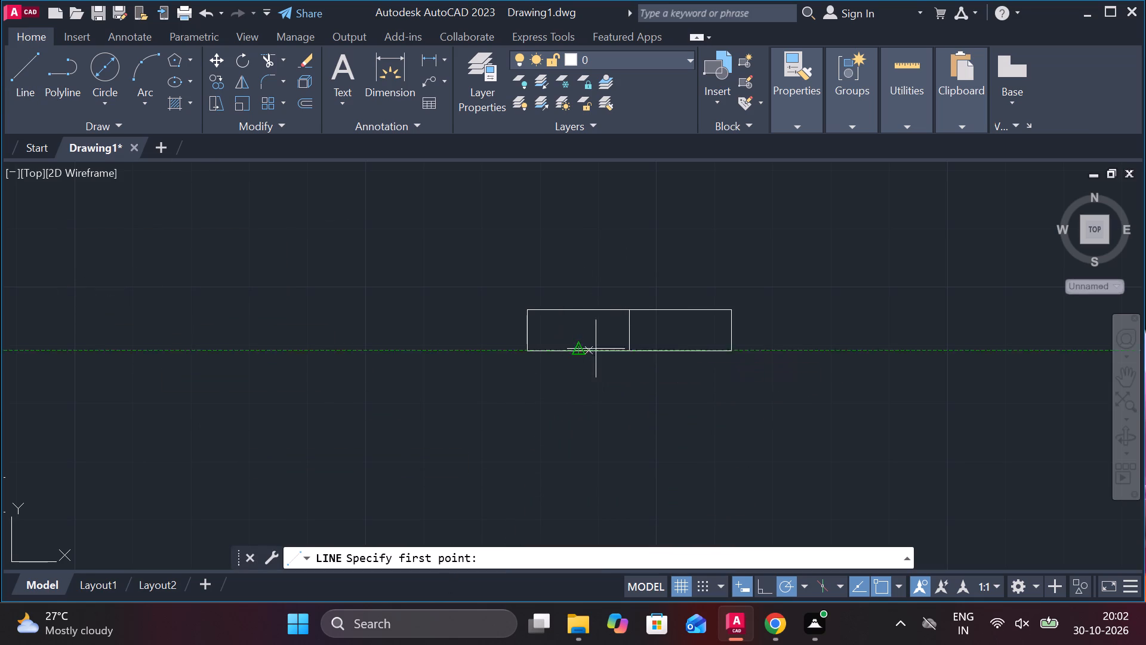
click(633, 307)
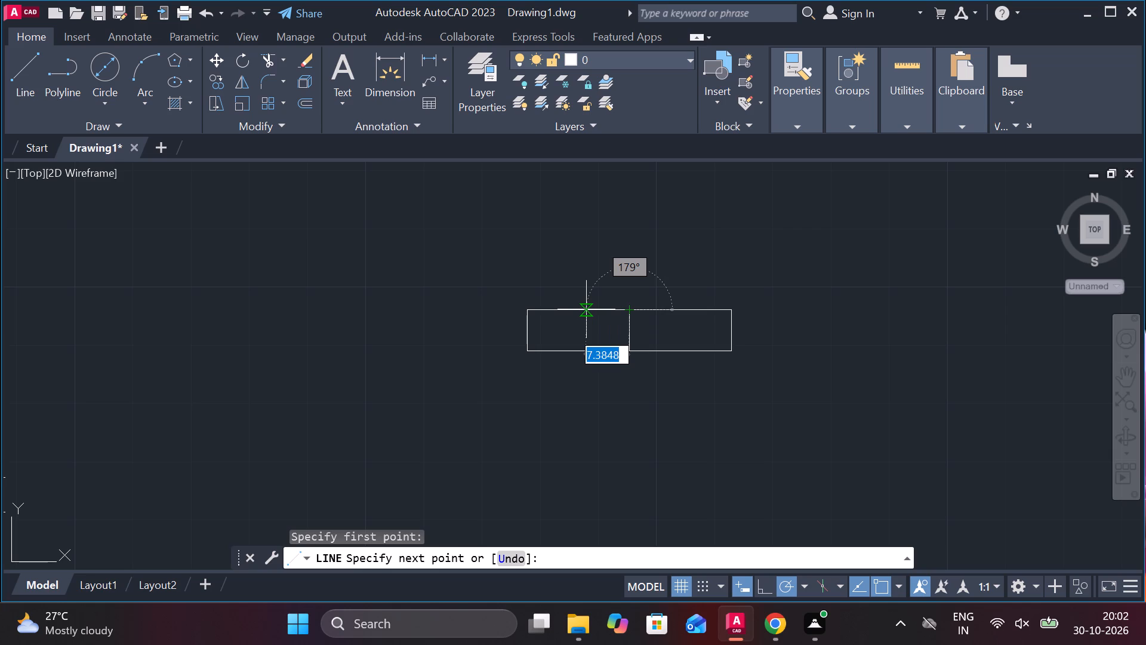
text(12)
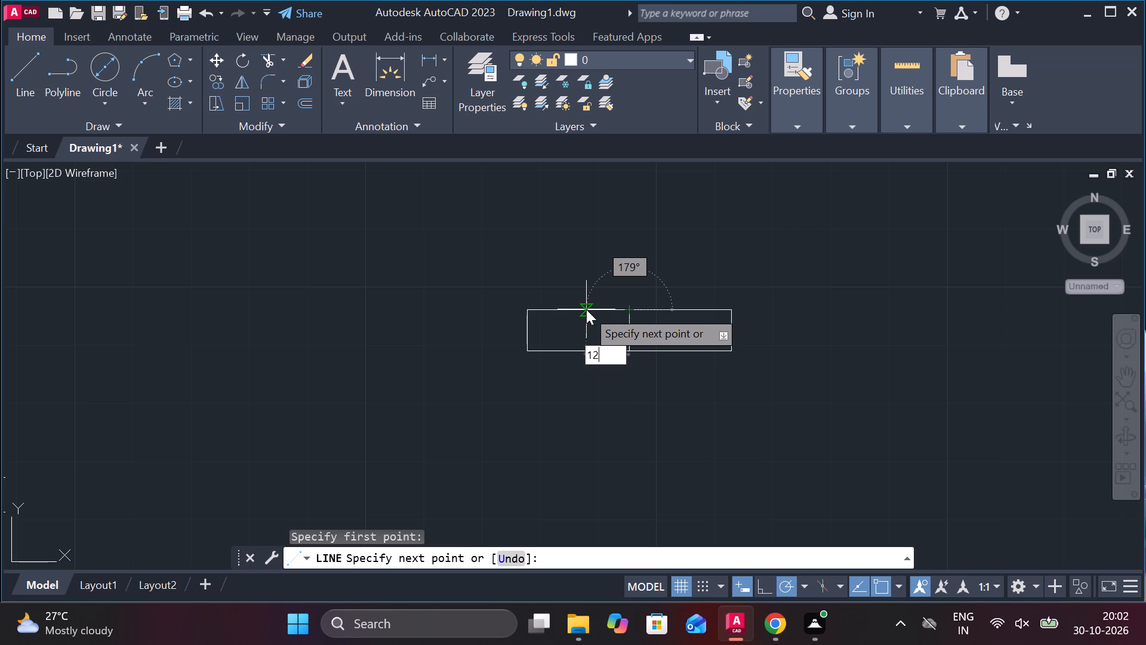
key(Escape)
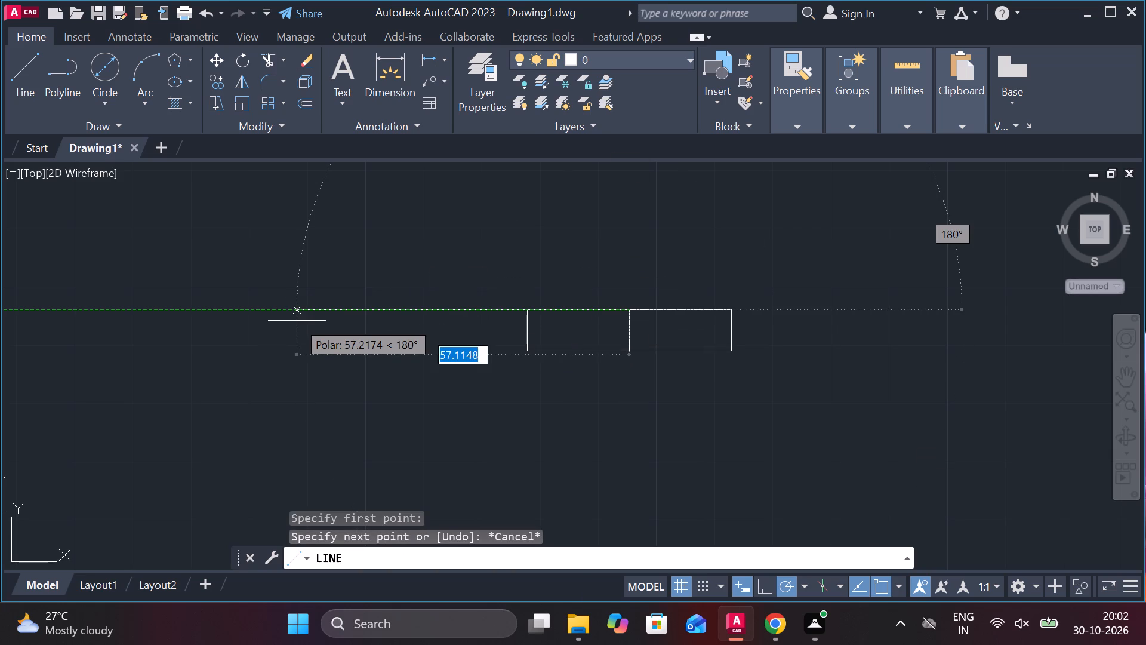
text(12)
text(.5)
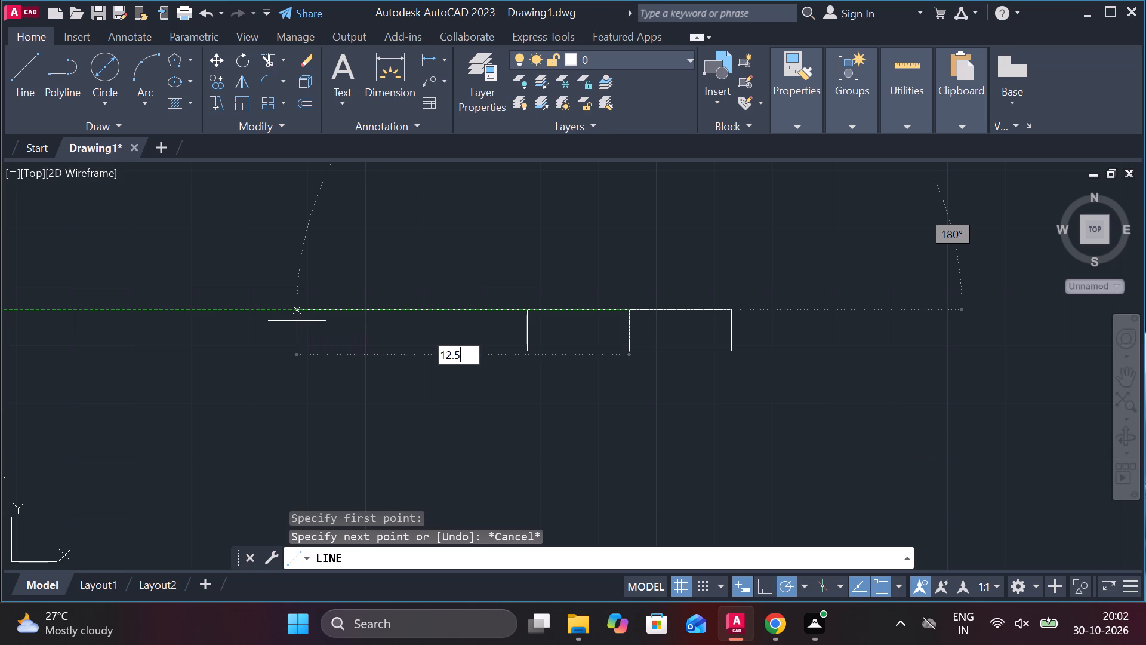
key(Return)
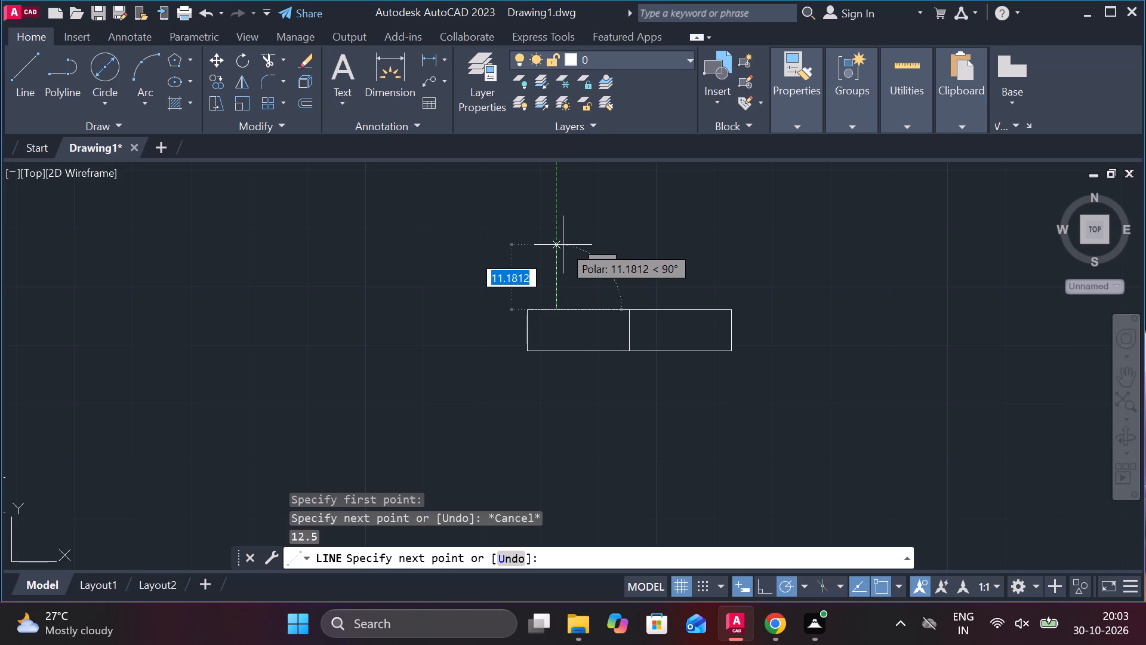
key(8)
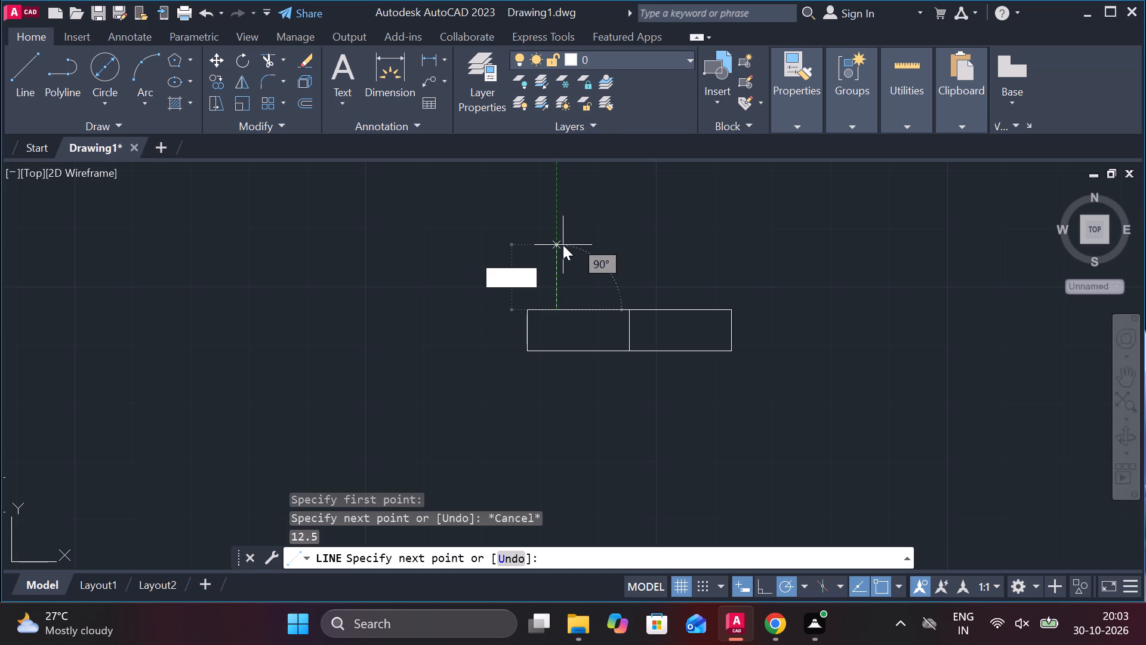
key(Return)
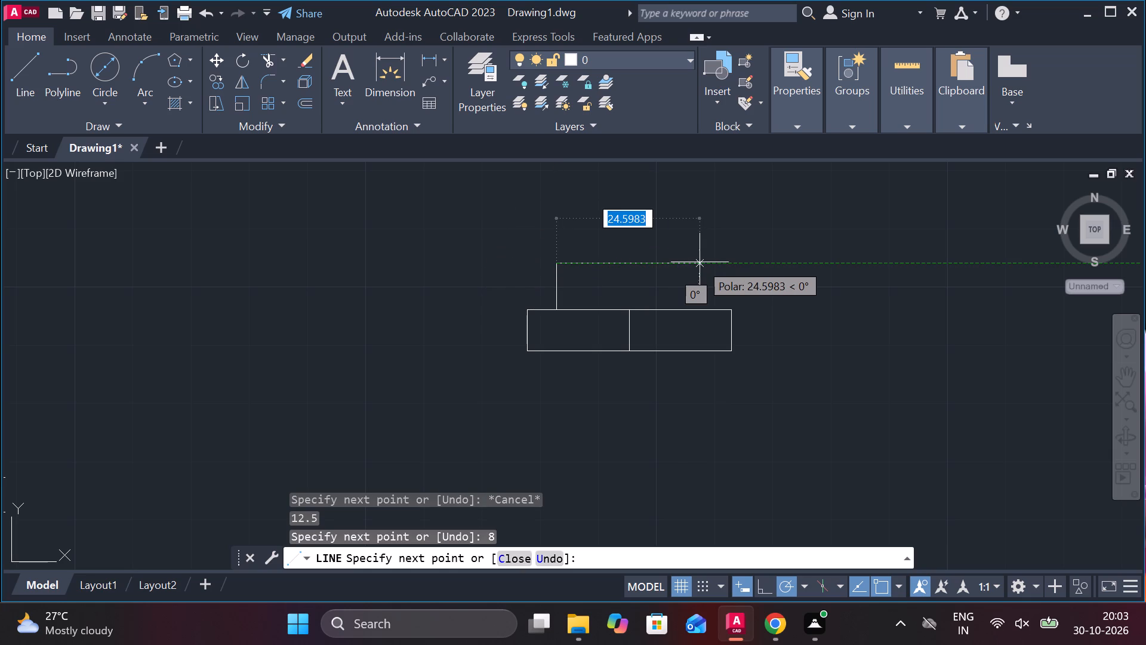
text(25)
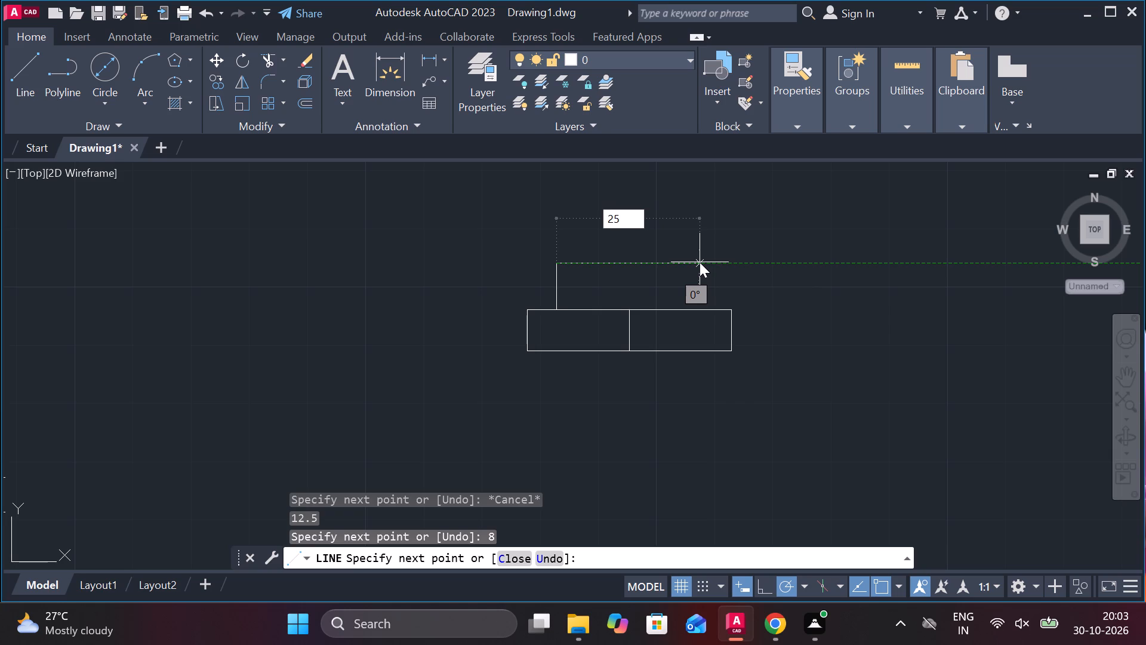
key(Return)
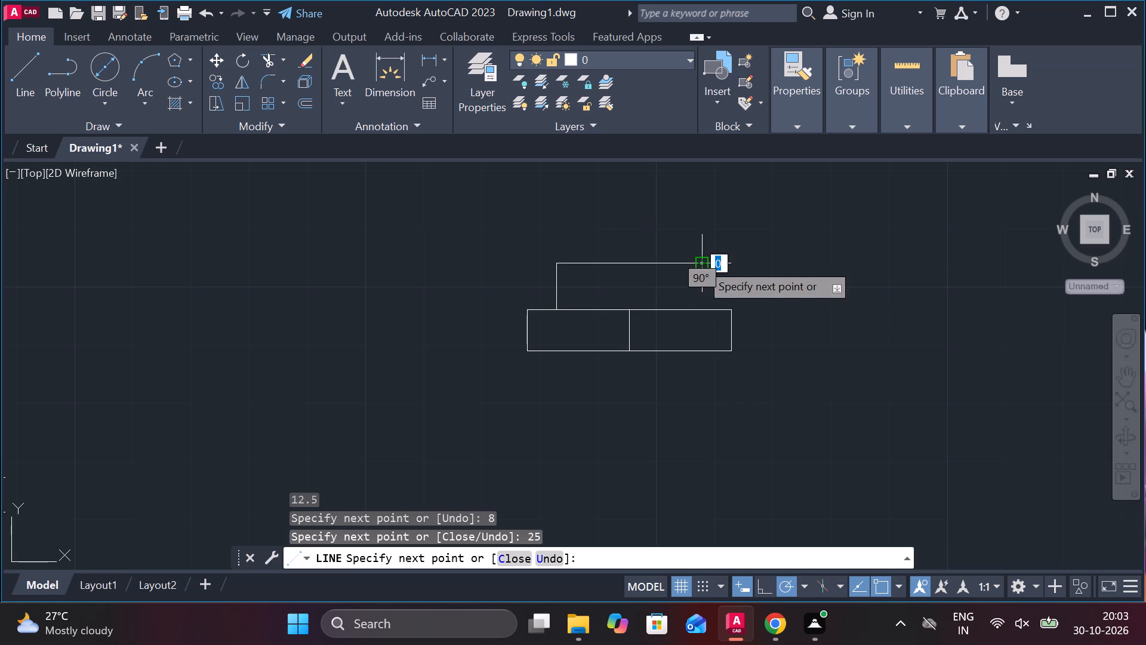
click(697, 311)
key(Escape)
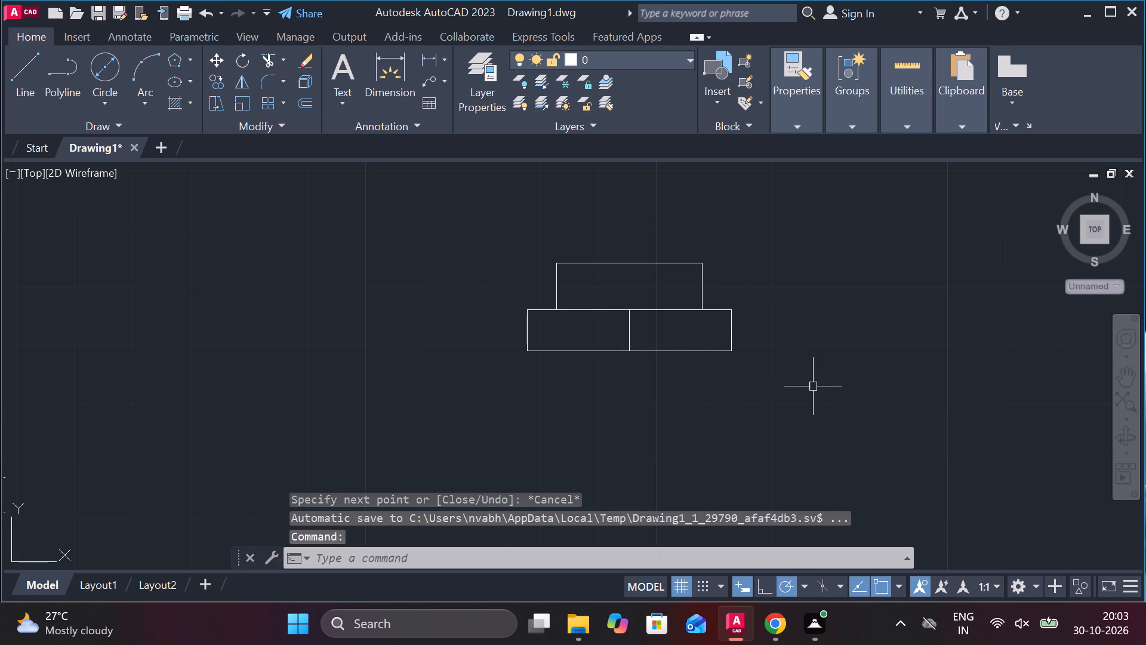
Delete the overlapping line on the left half of the base's bottom edge and the 12.5 line on its top edge.
click(596, 352)
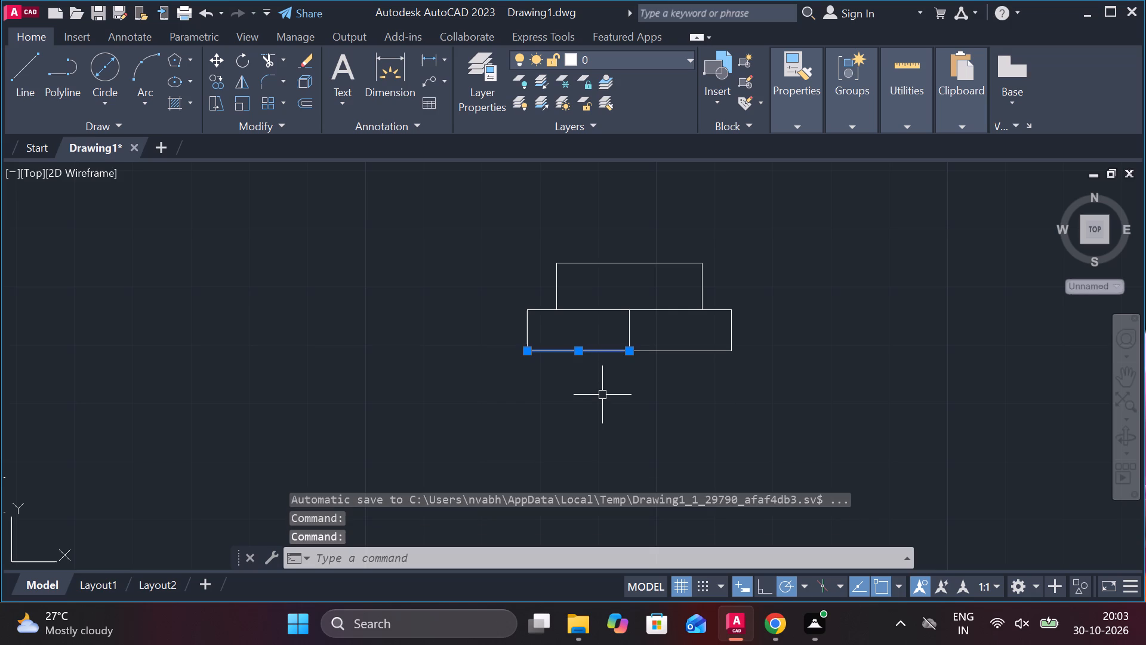
key(Delete)
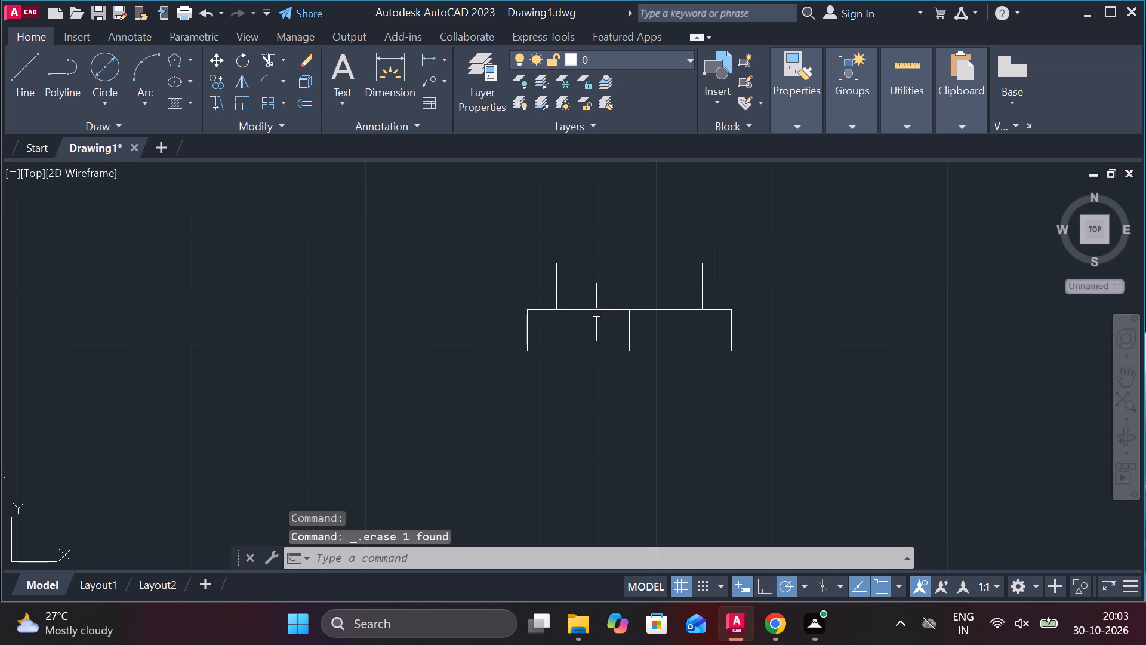
click(600, 307)
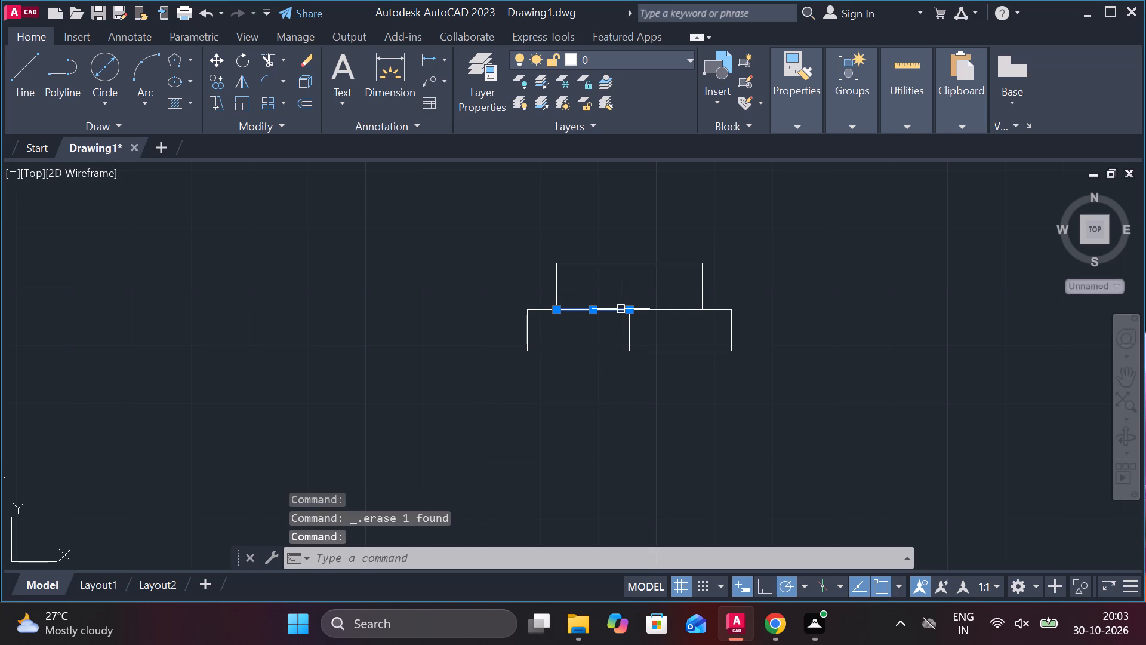
key(Delete)
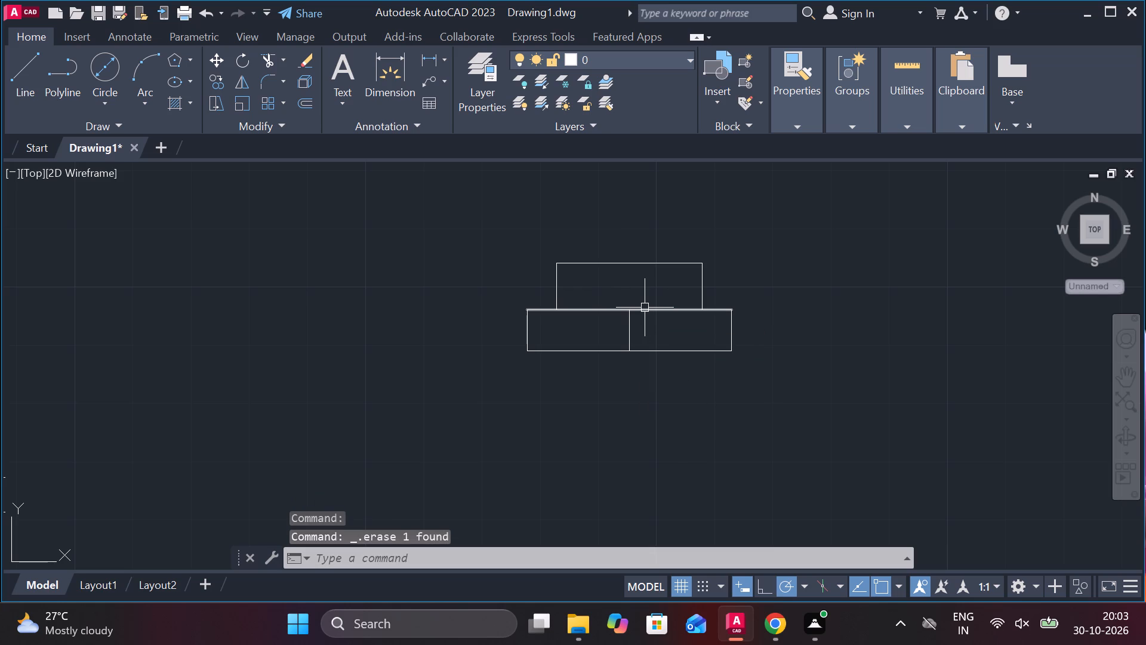
click(648, 306)
key(Escape)
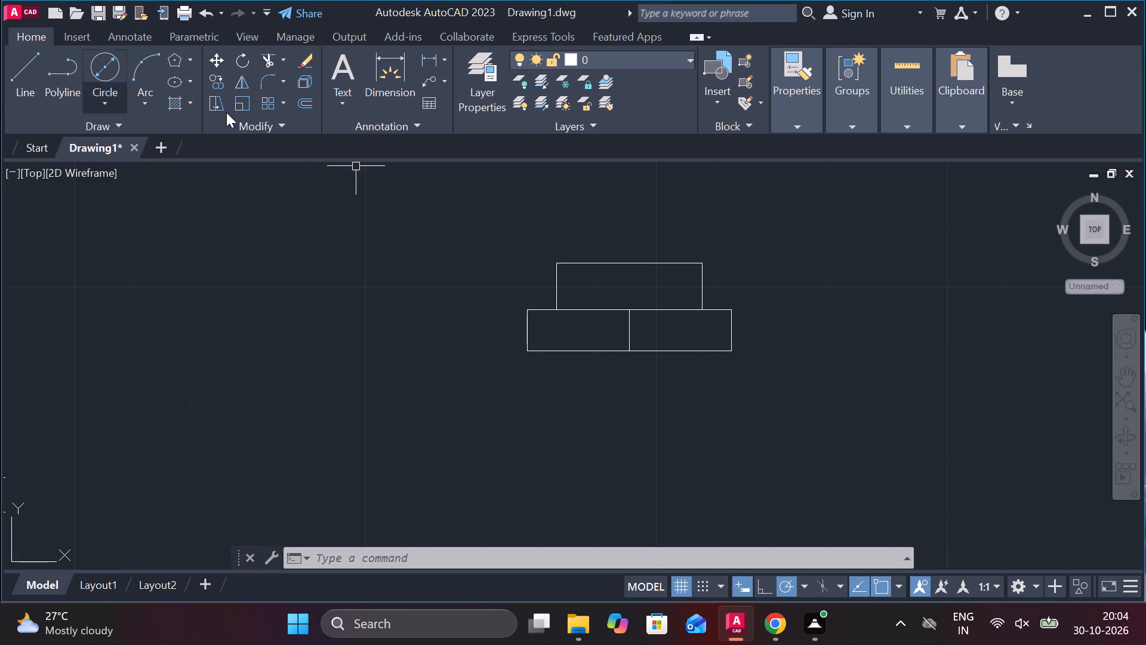
Copy the left side of the upper 25 by 8 outline 5.5 inward.
click(559, 280)
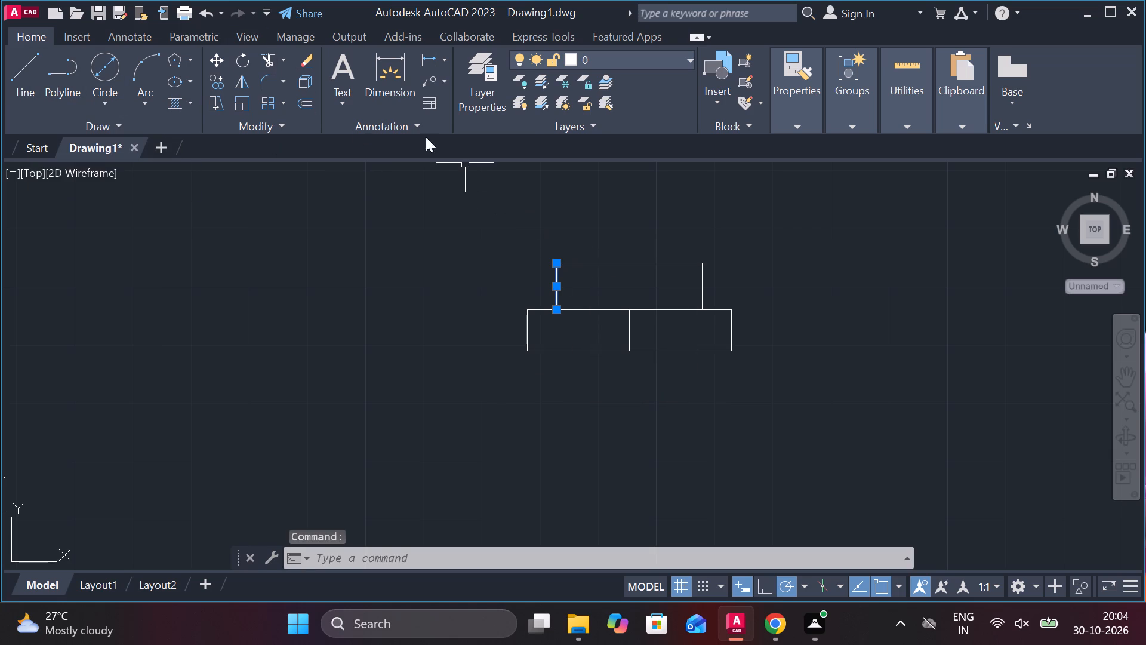
click(215, 81)
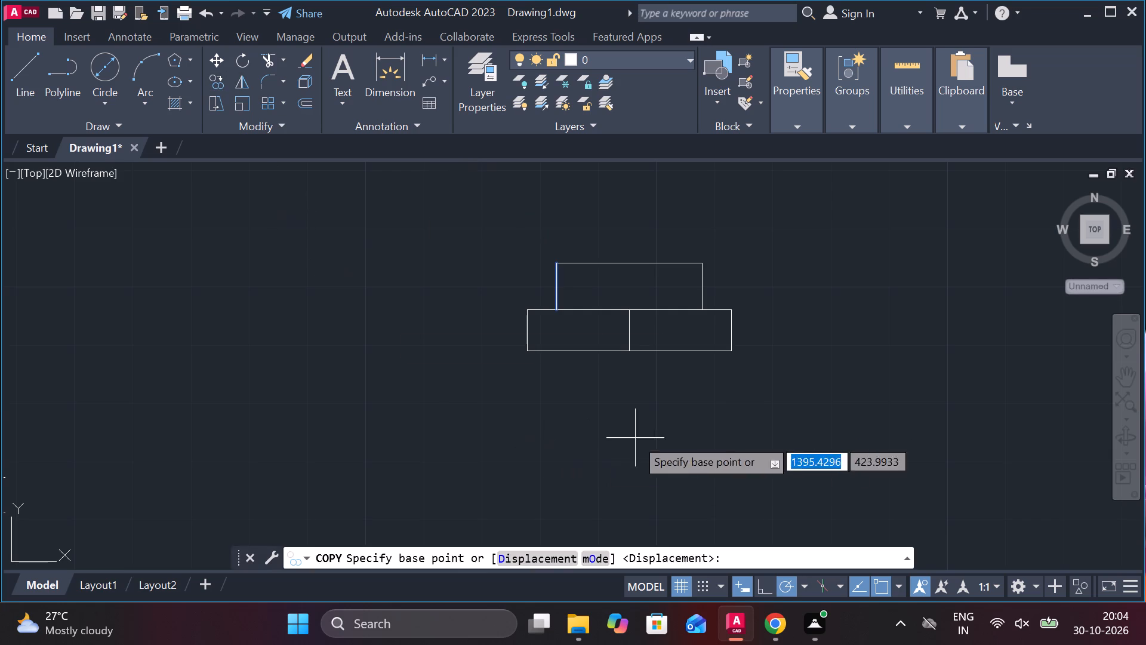
click(556, 288)
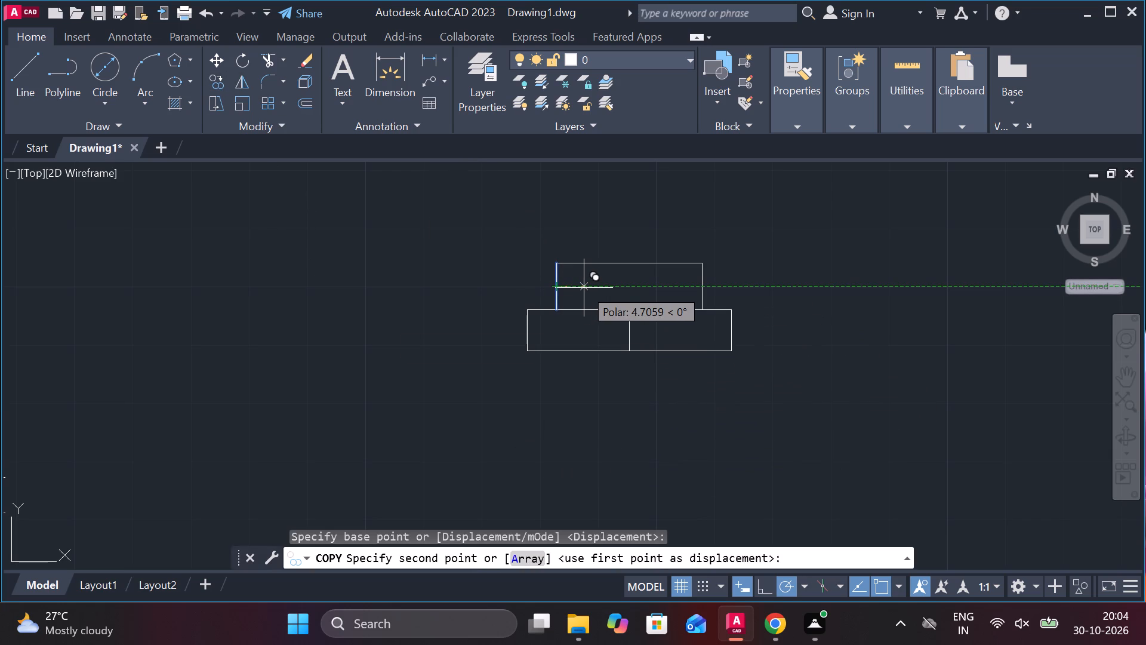
key(5)
text(.5)
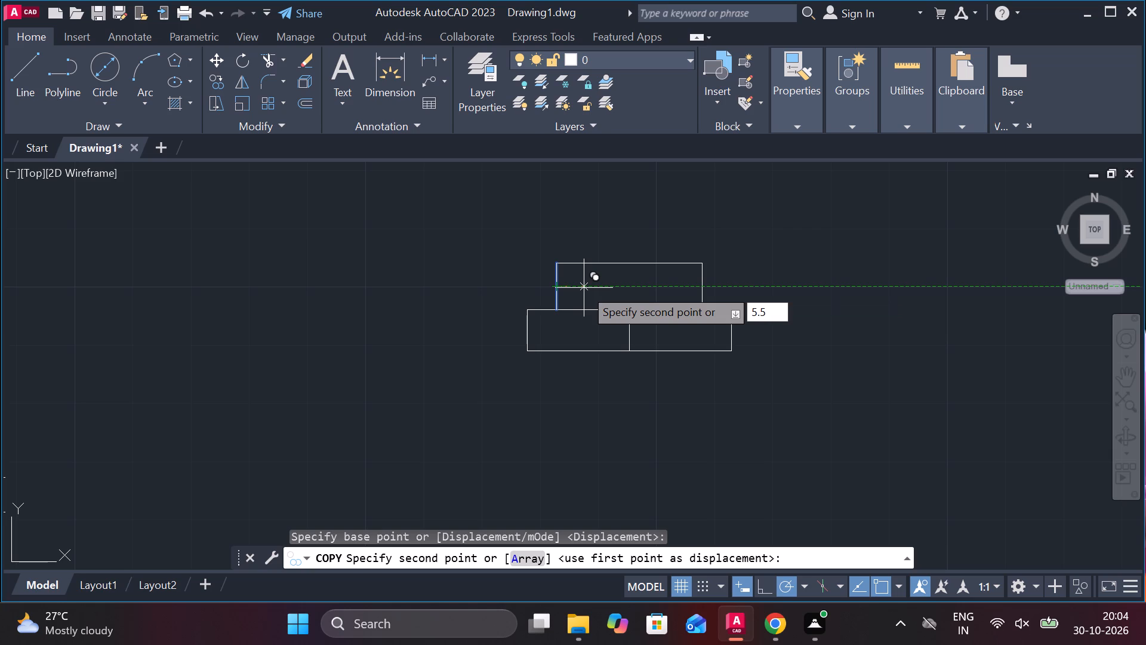
key(Return)
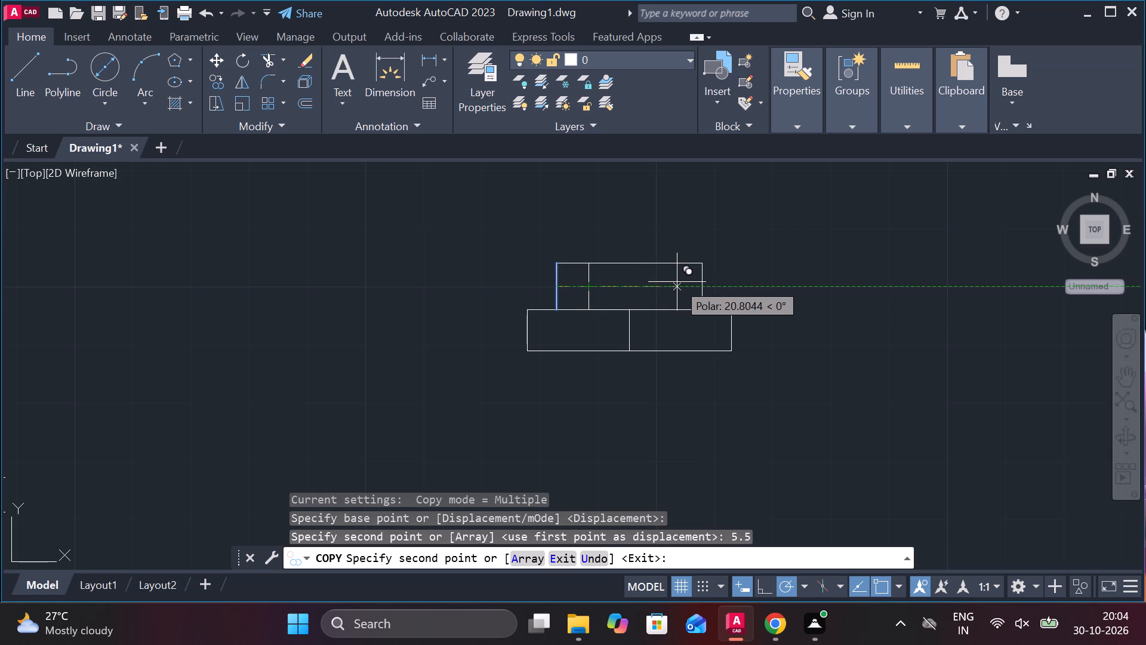
key(Escape)
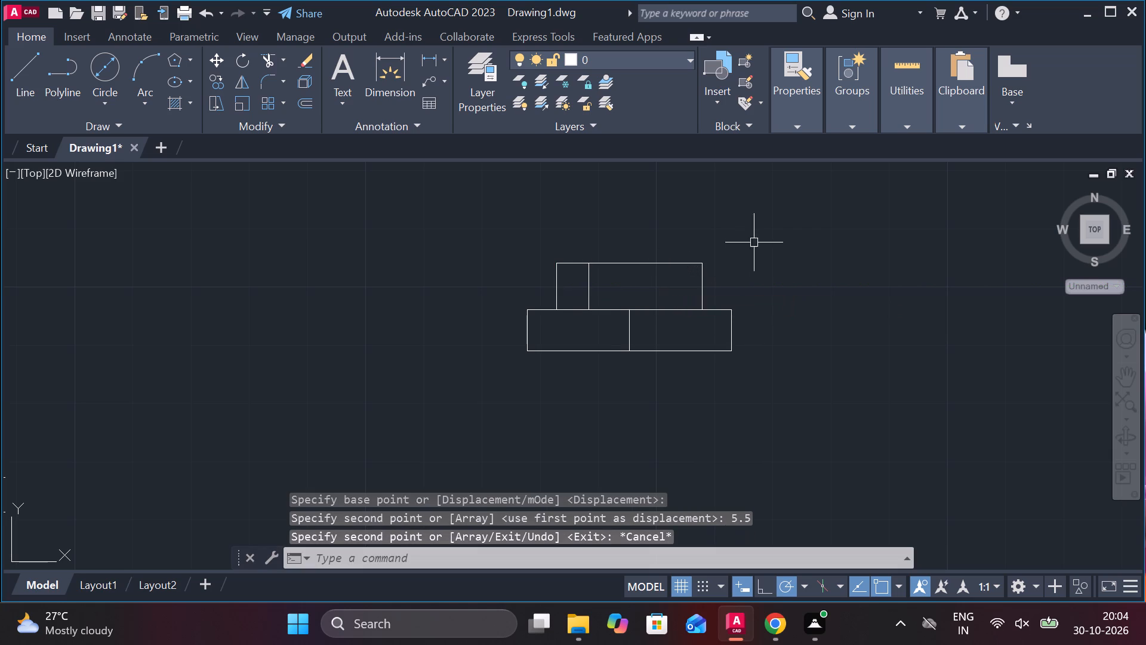
Copy the right side of the upper 25 by 8 outline 5.5 inward.
click(704, 290)
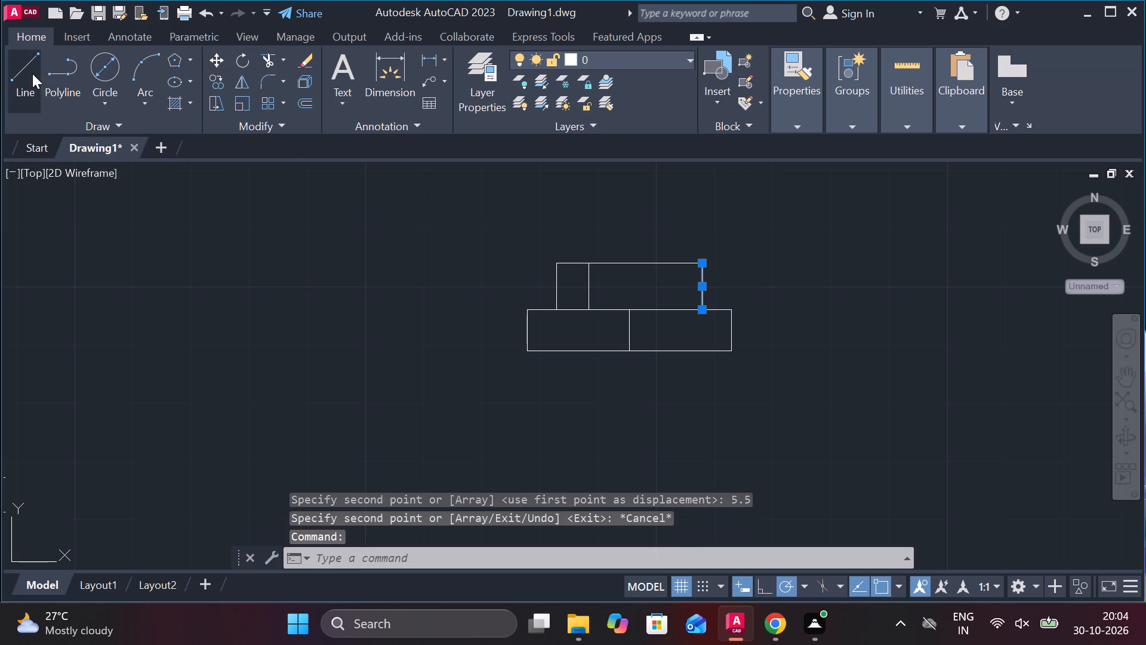
click(216, 79)
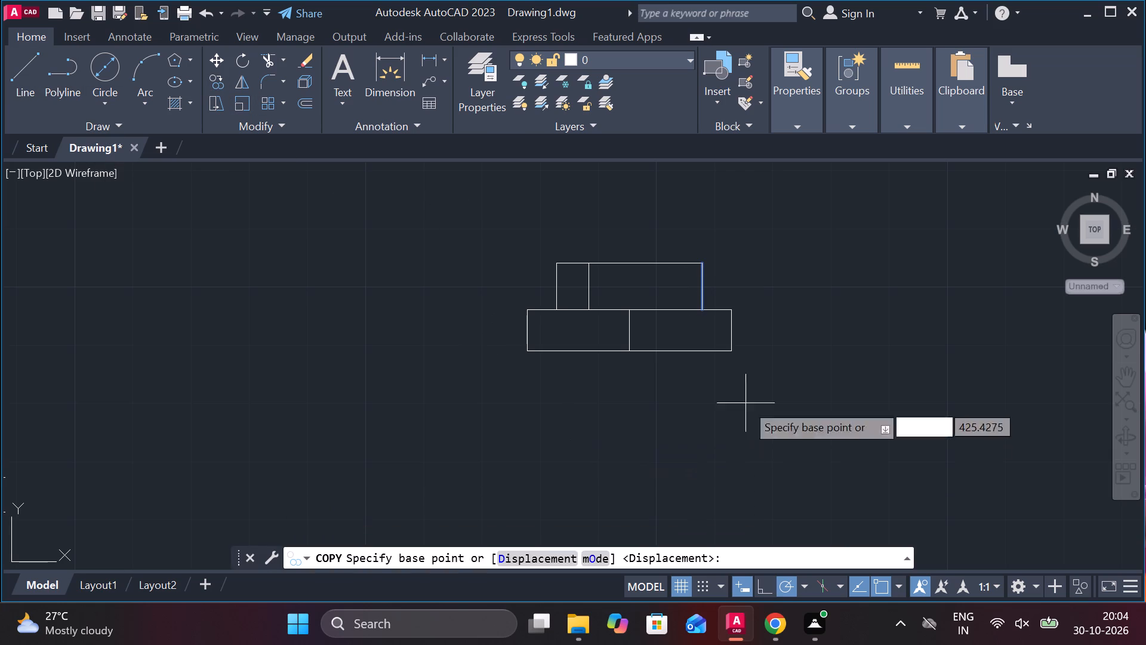
click(703, 287)
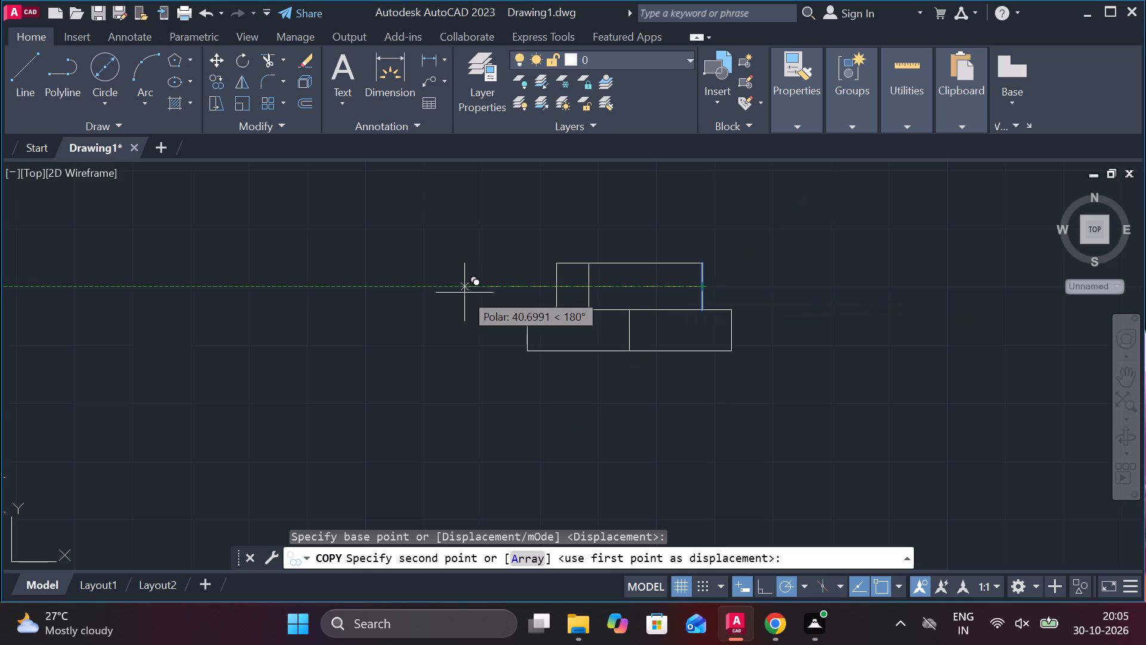
text(5.5)
key(Return)
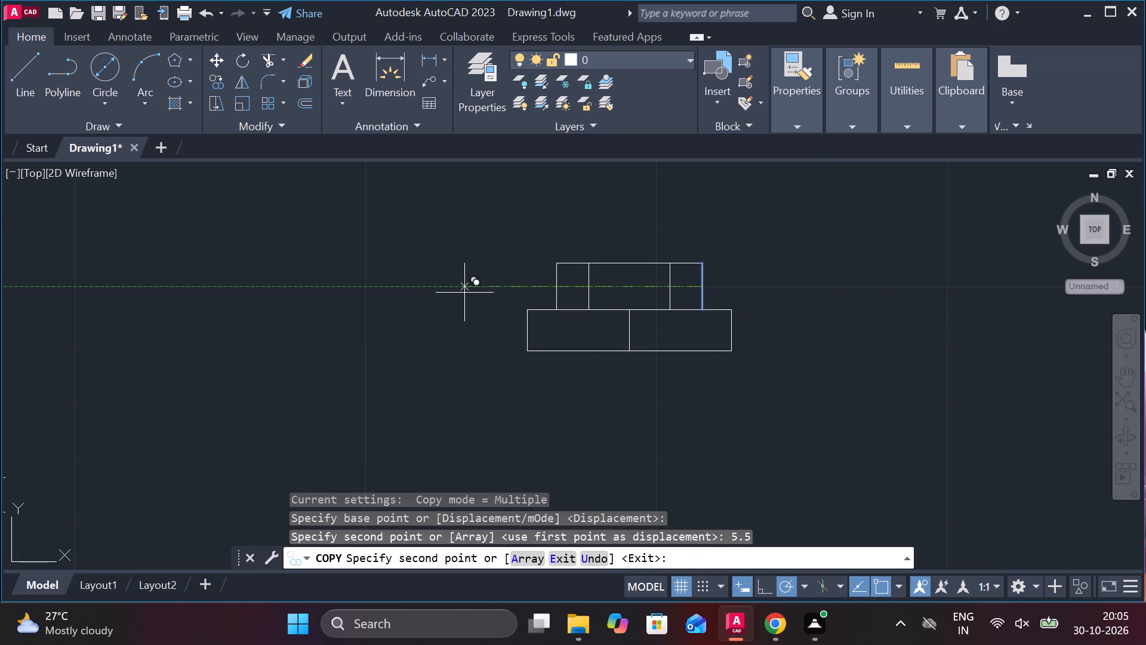
key(Escape)
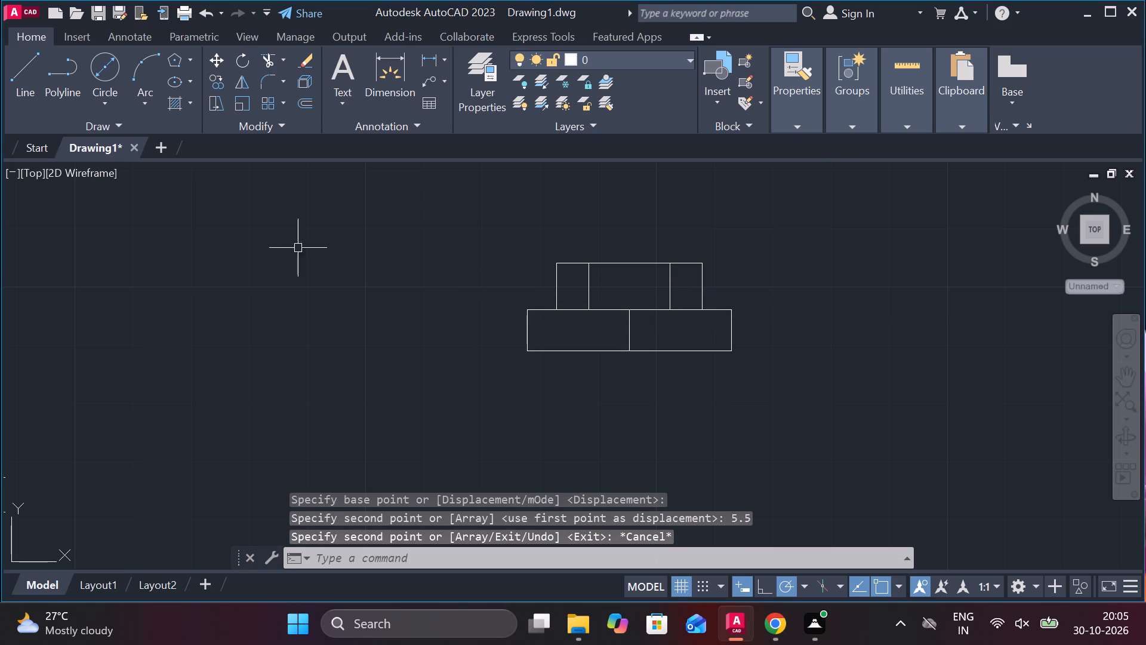
Copy the top edge of the upper 25 by 8 outline 1 downward.
click(616, 263)
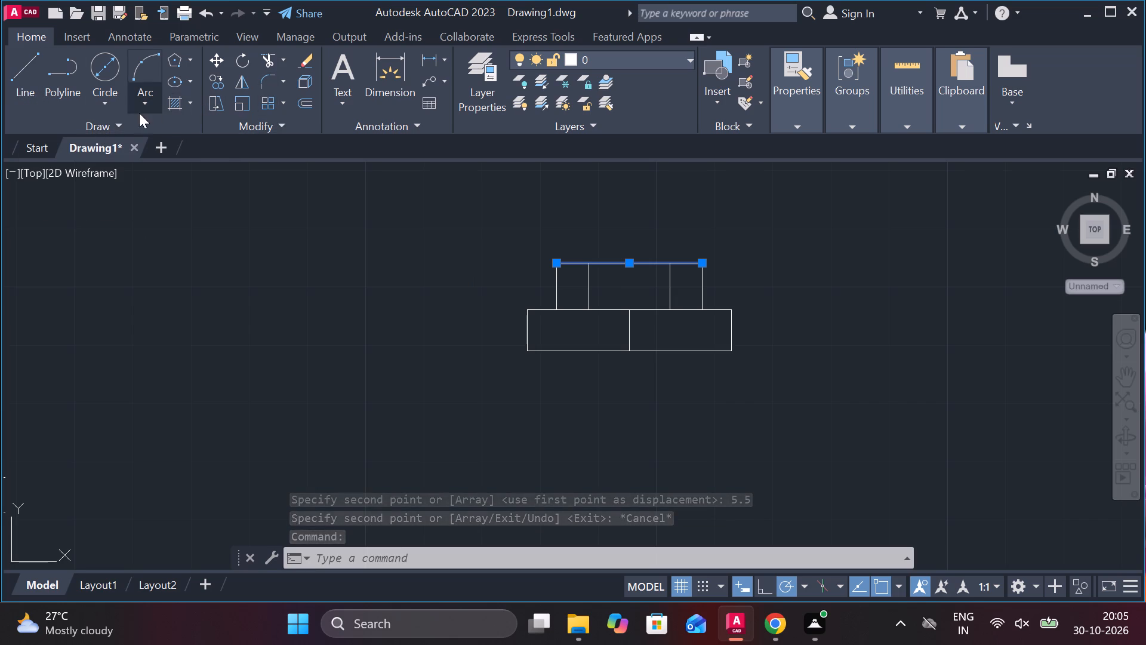
click(210, 77)
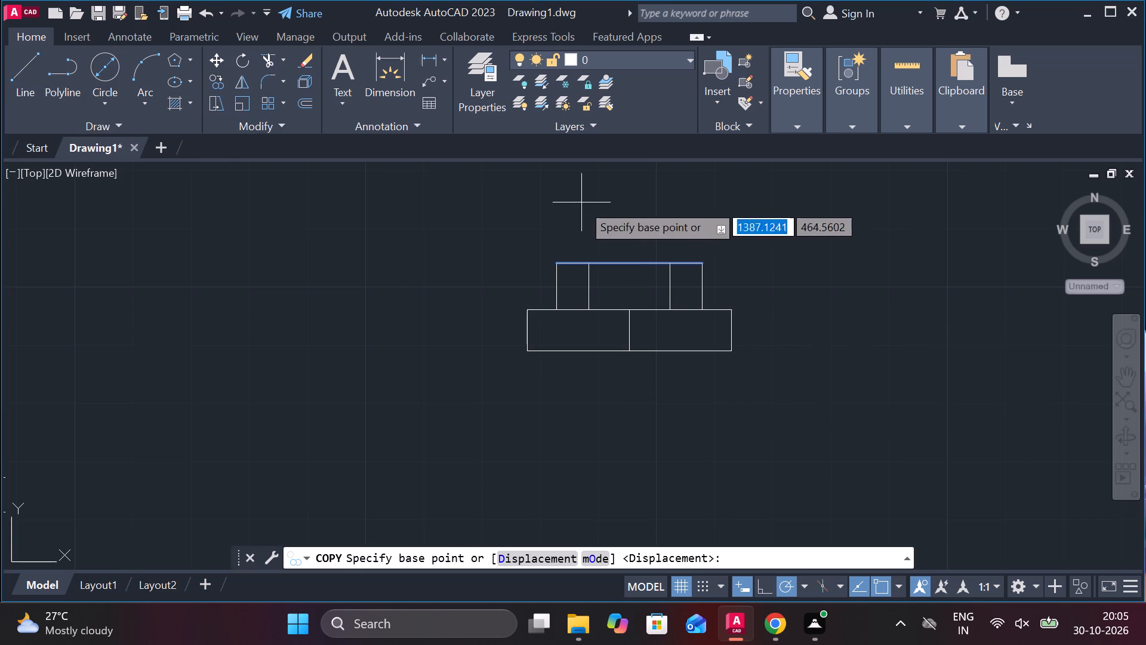
click(625, 269)
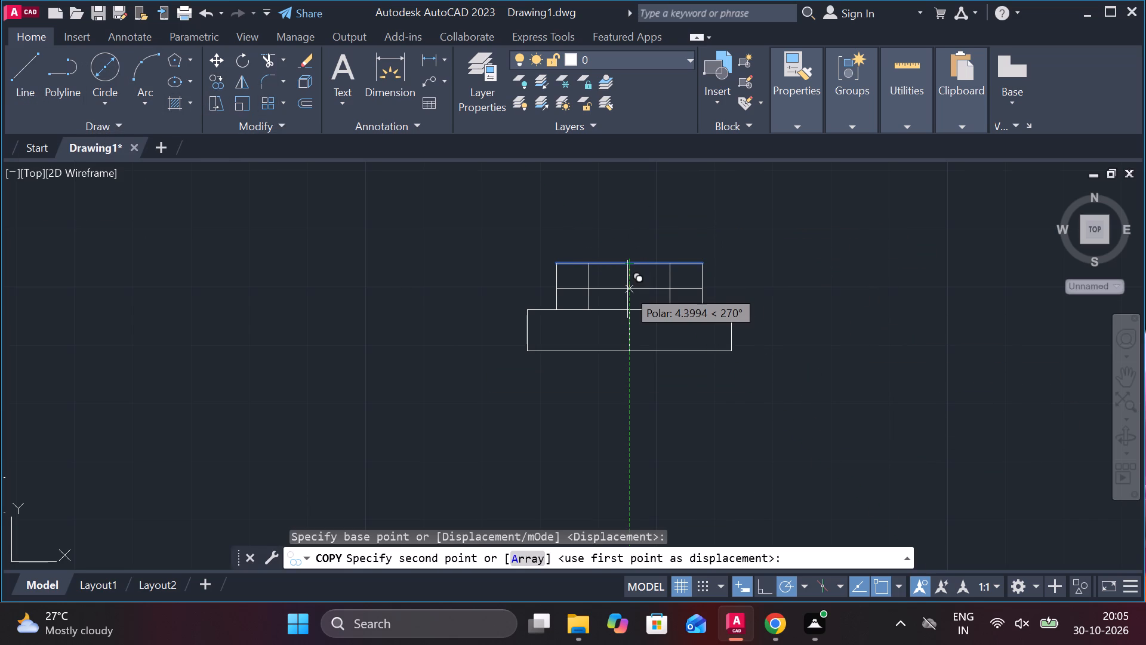
key(1)
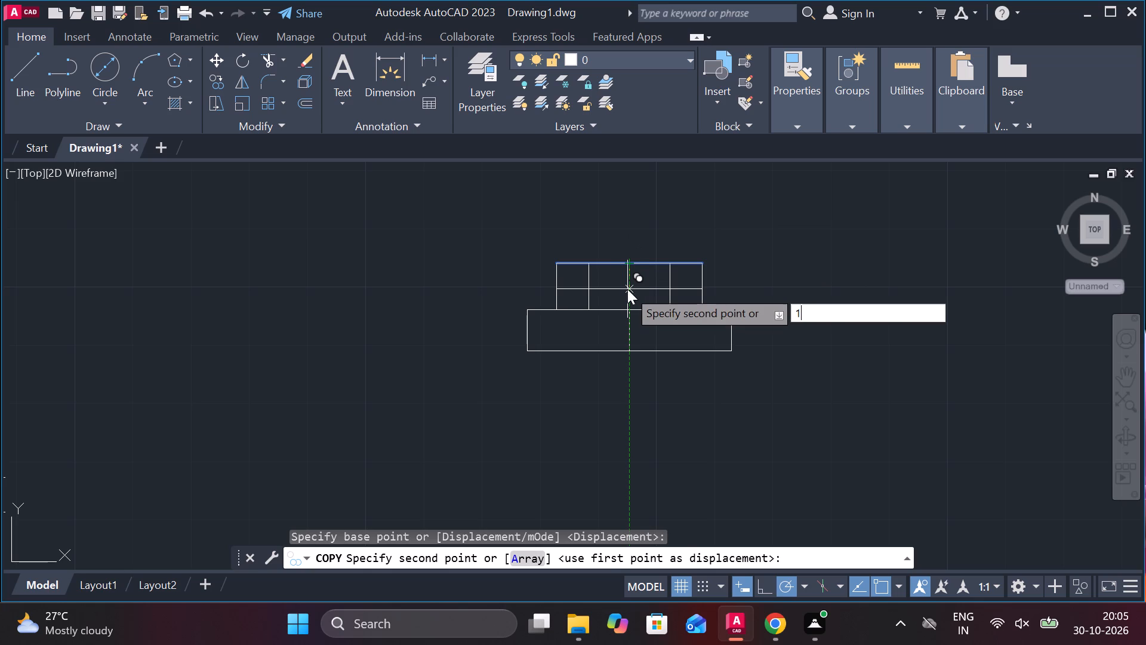
key(Return)
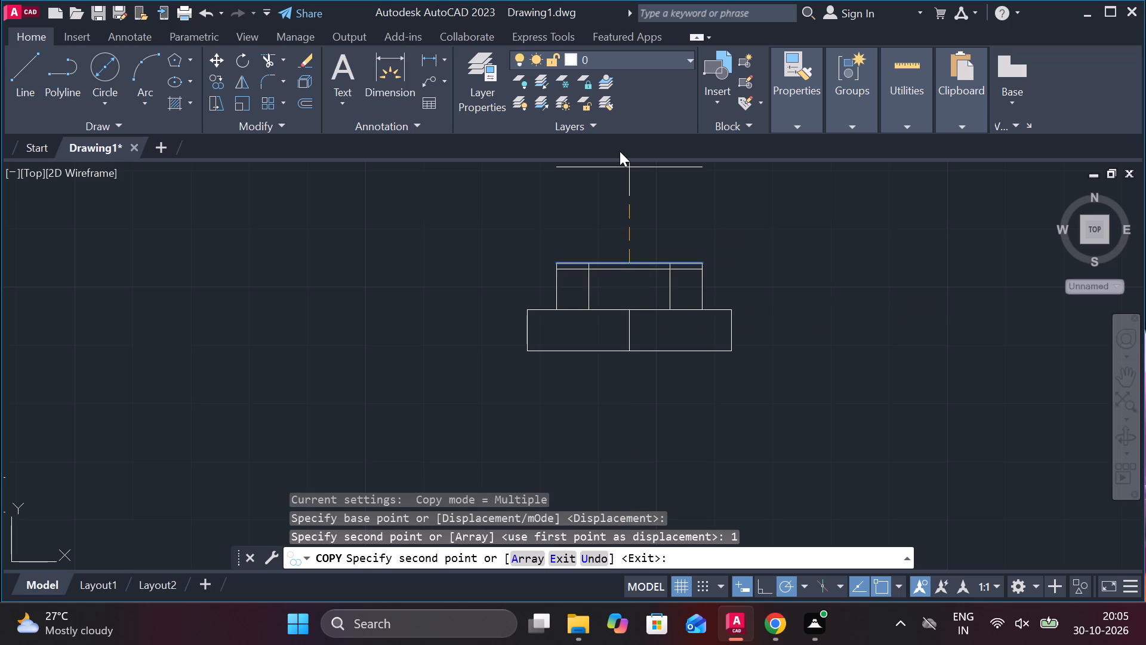
key(Escape)
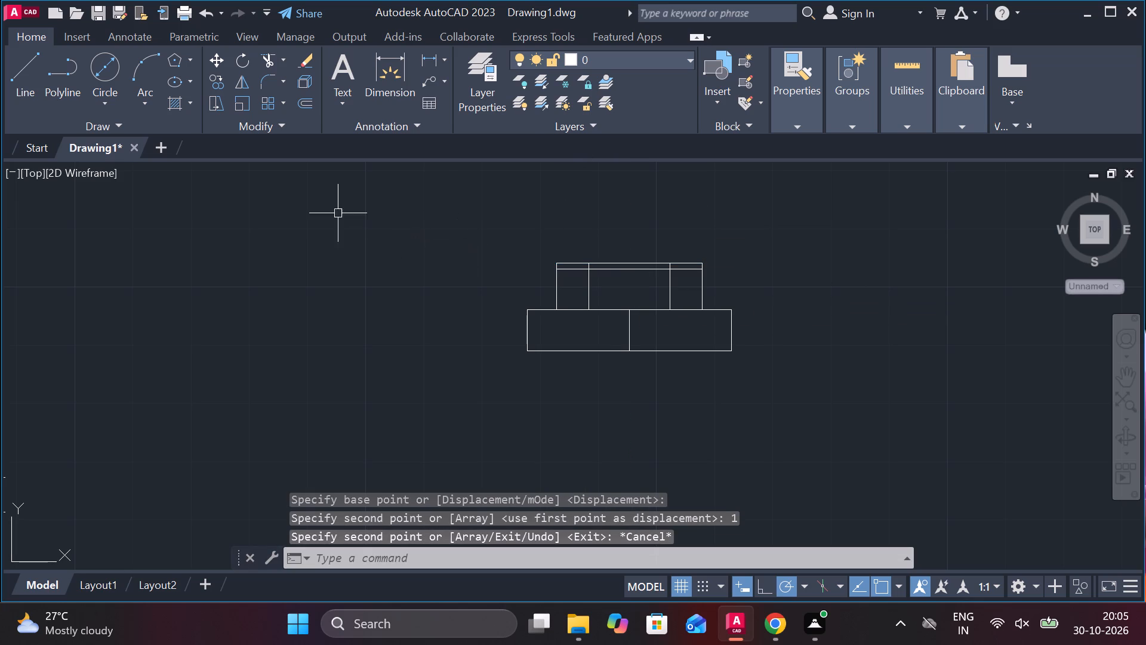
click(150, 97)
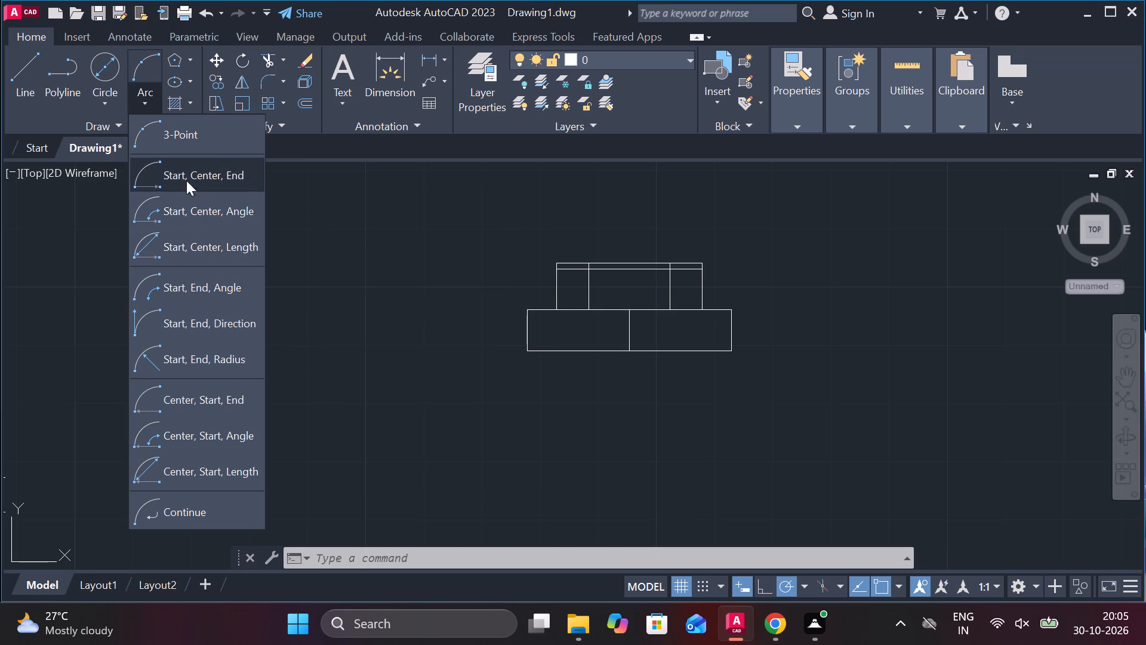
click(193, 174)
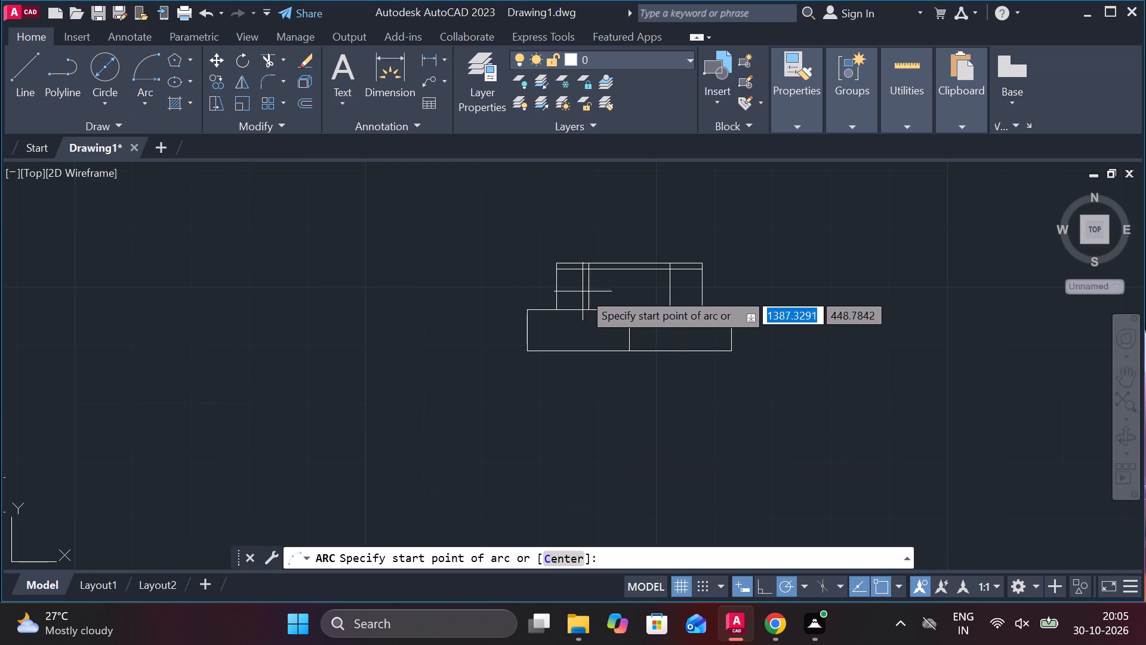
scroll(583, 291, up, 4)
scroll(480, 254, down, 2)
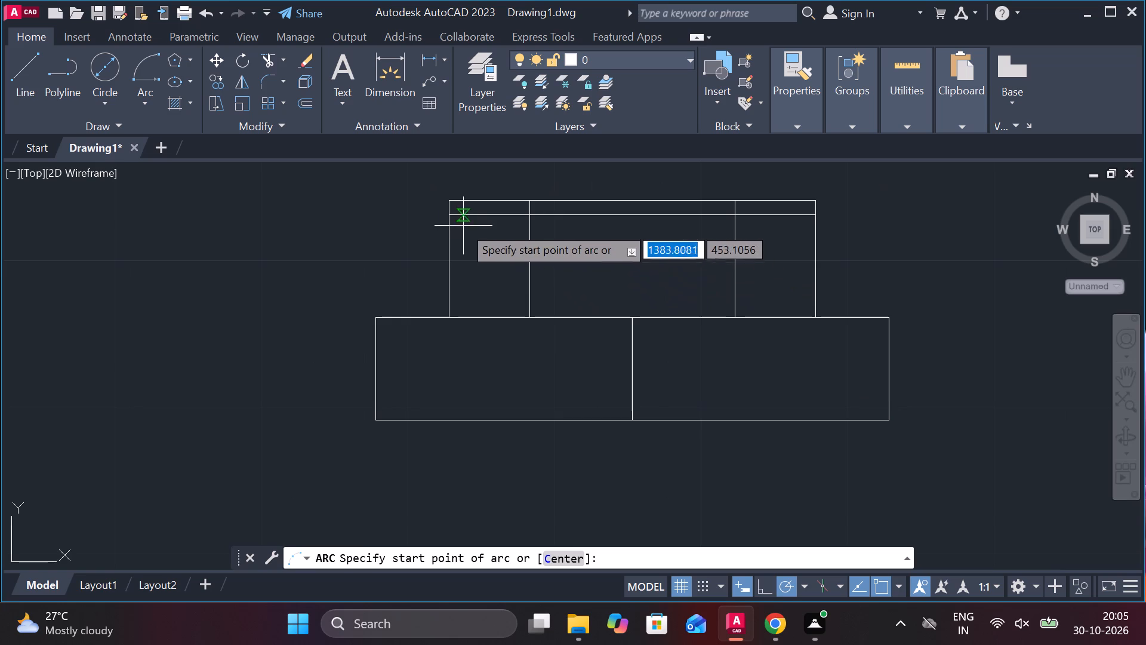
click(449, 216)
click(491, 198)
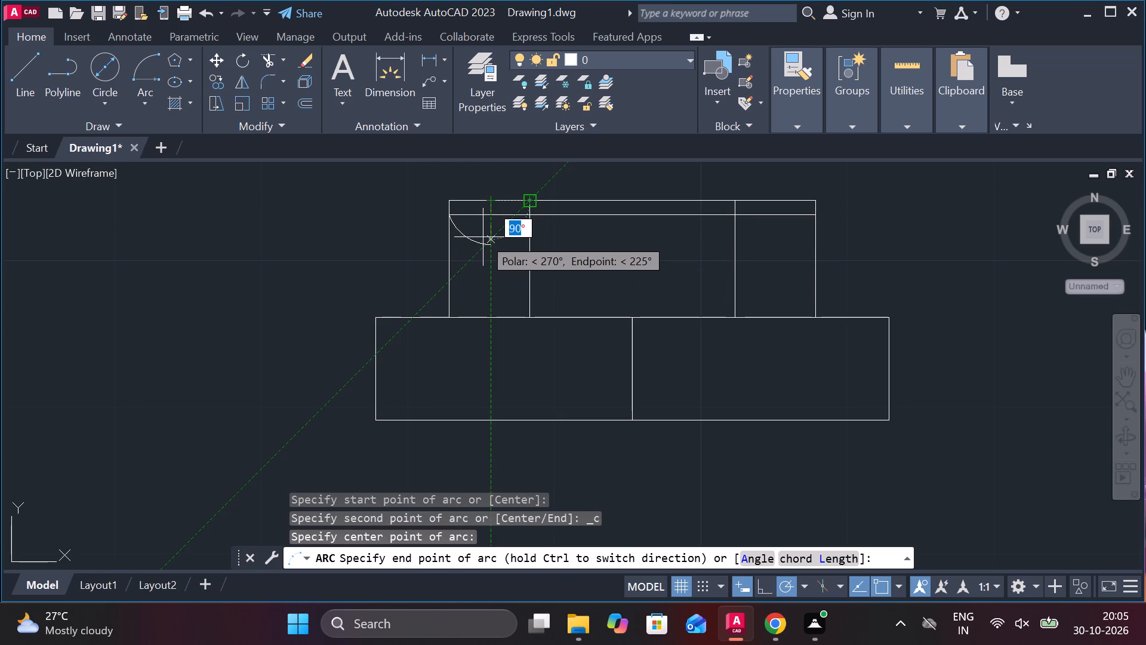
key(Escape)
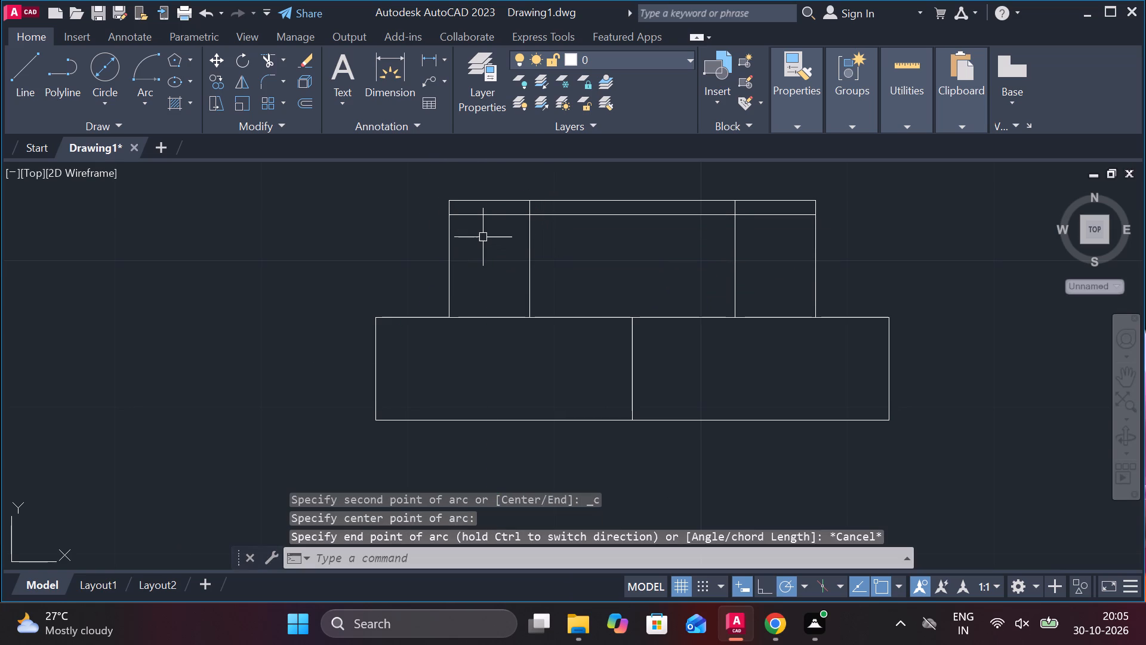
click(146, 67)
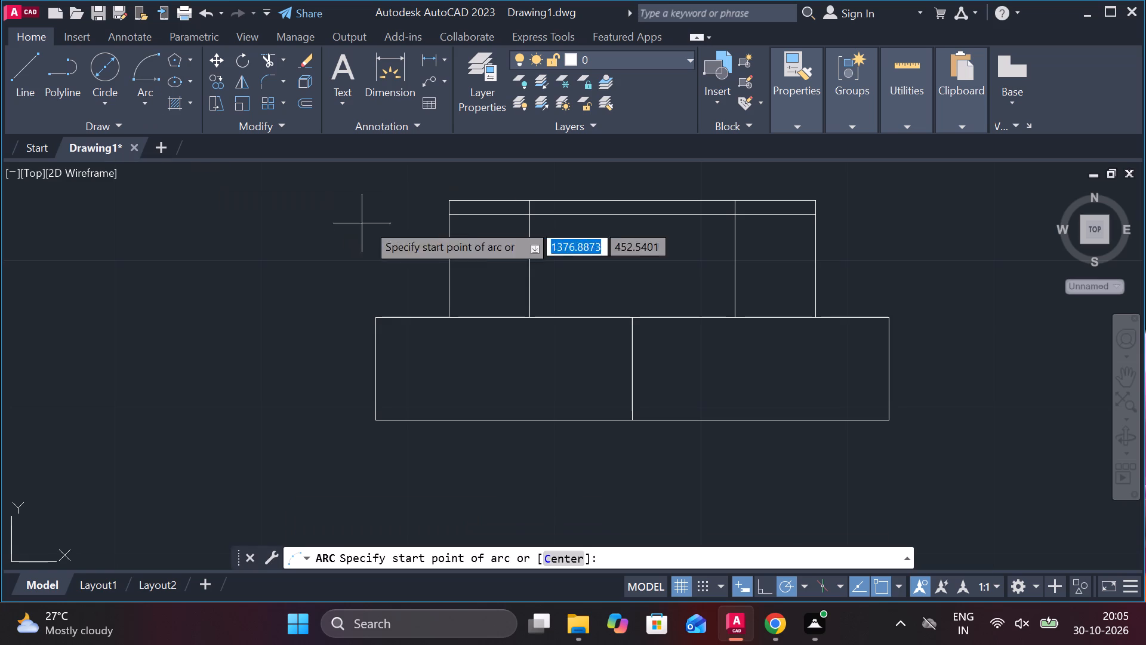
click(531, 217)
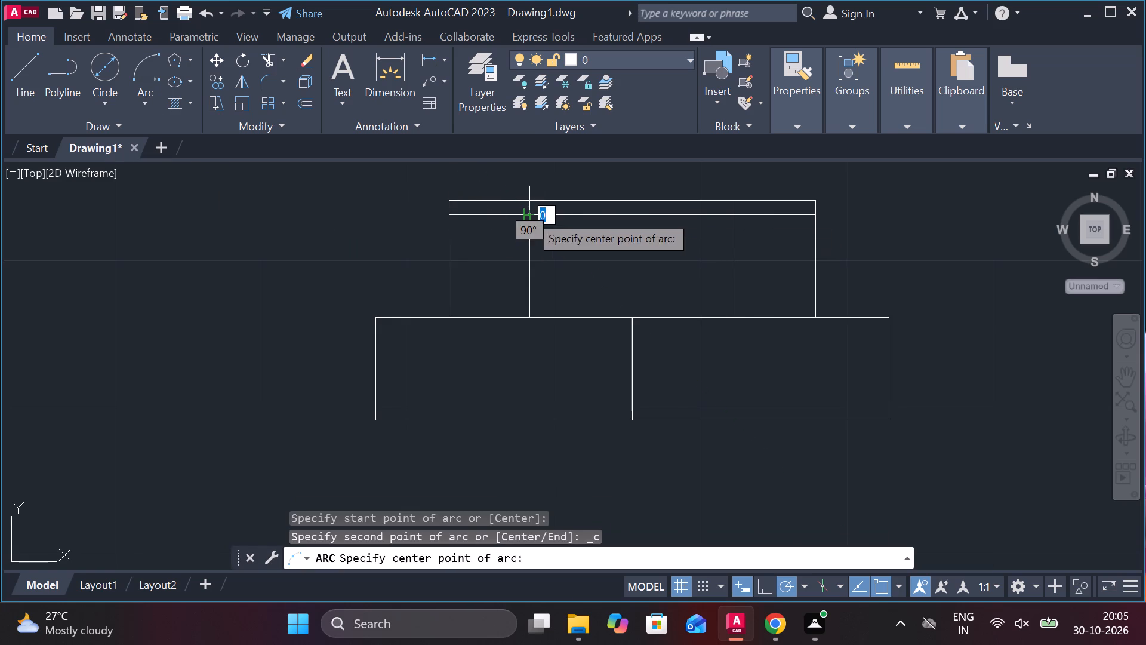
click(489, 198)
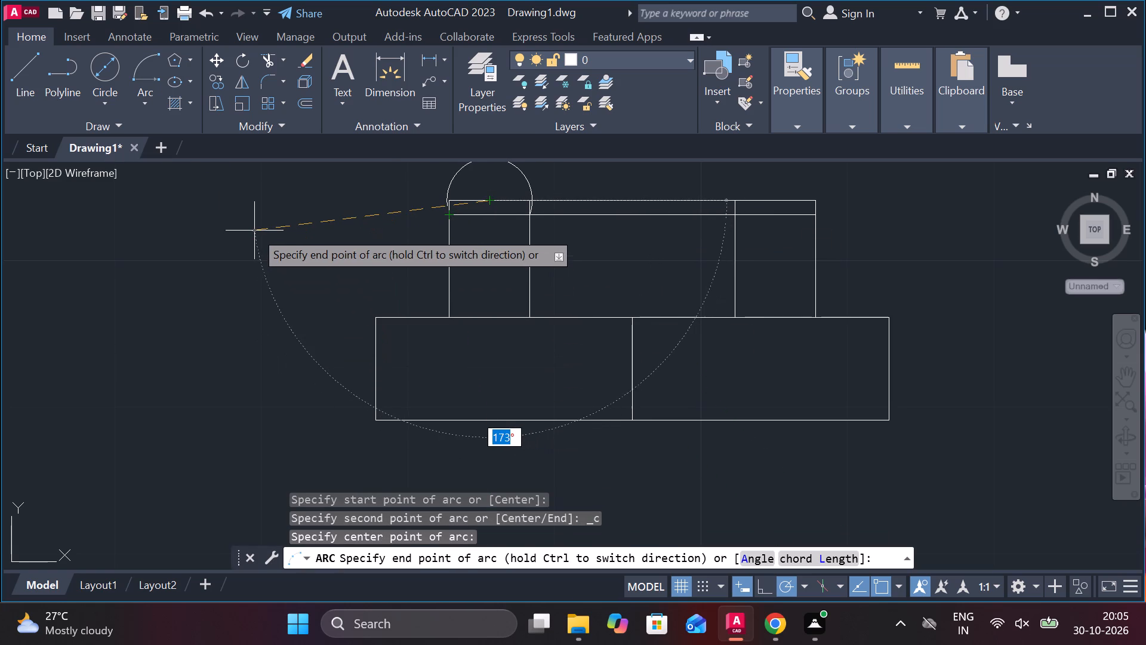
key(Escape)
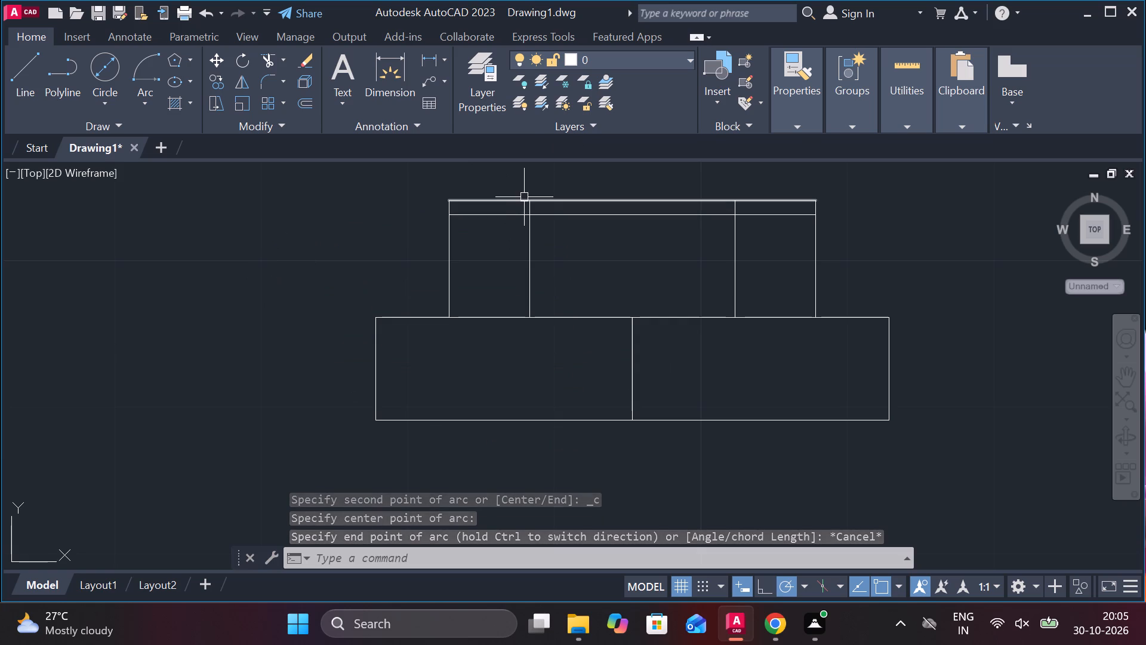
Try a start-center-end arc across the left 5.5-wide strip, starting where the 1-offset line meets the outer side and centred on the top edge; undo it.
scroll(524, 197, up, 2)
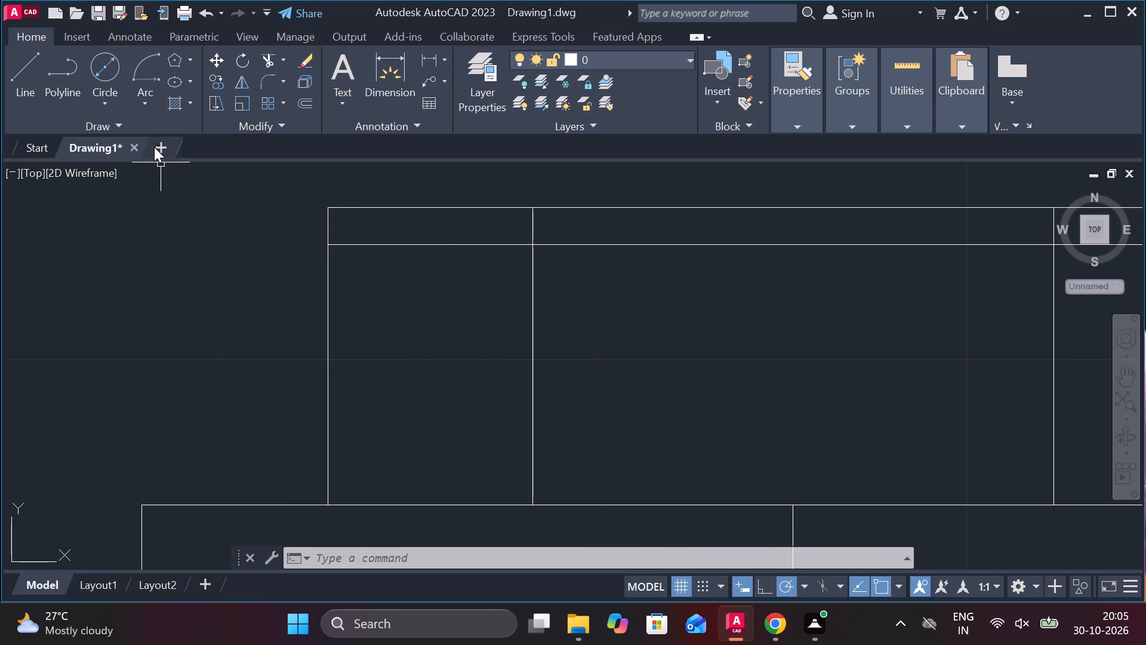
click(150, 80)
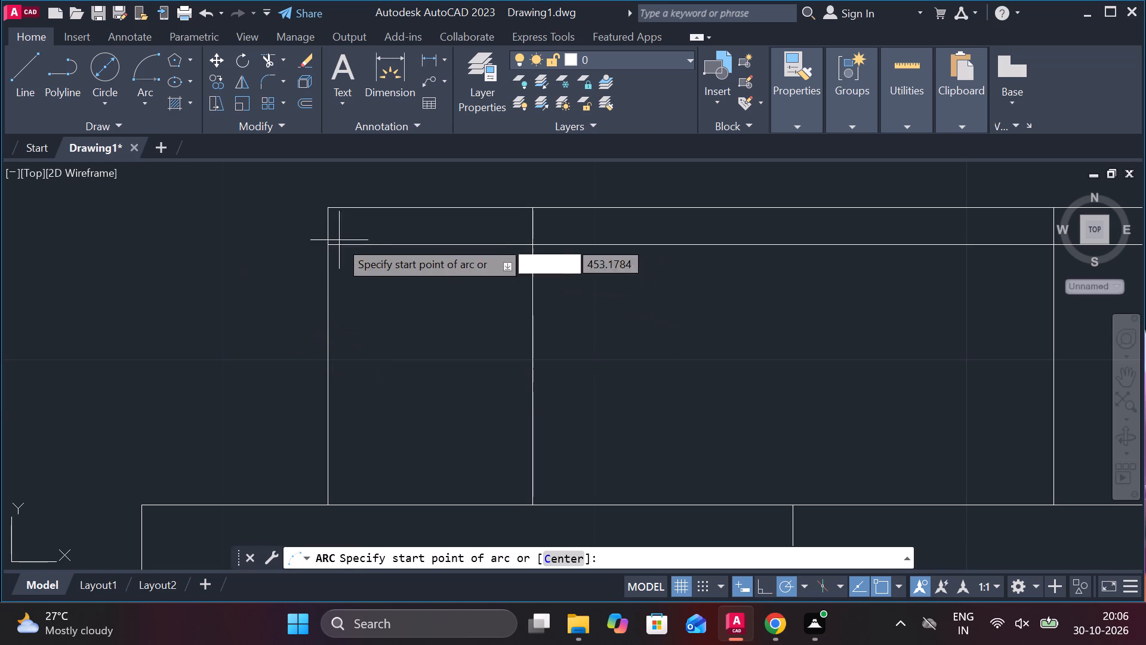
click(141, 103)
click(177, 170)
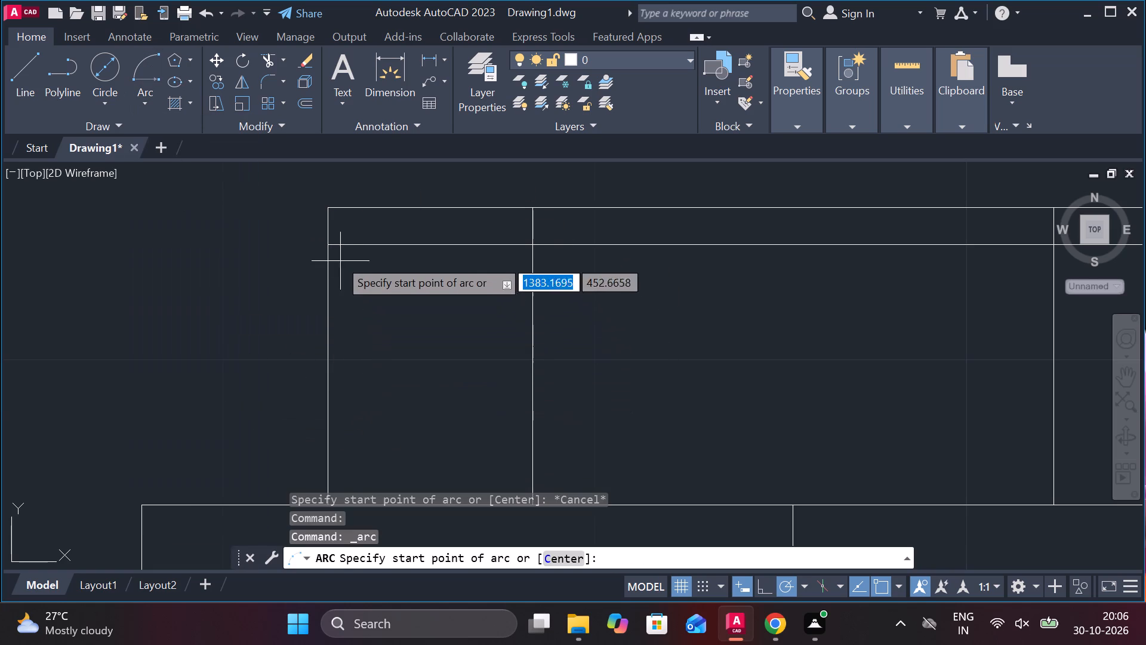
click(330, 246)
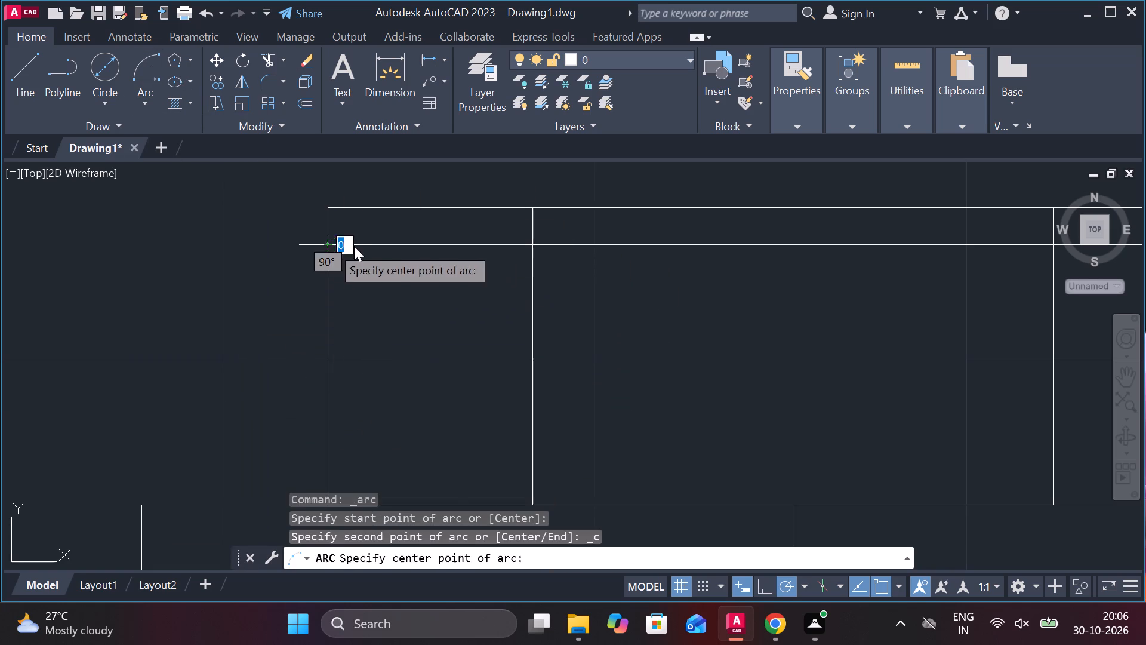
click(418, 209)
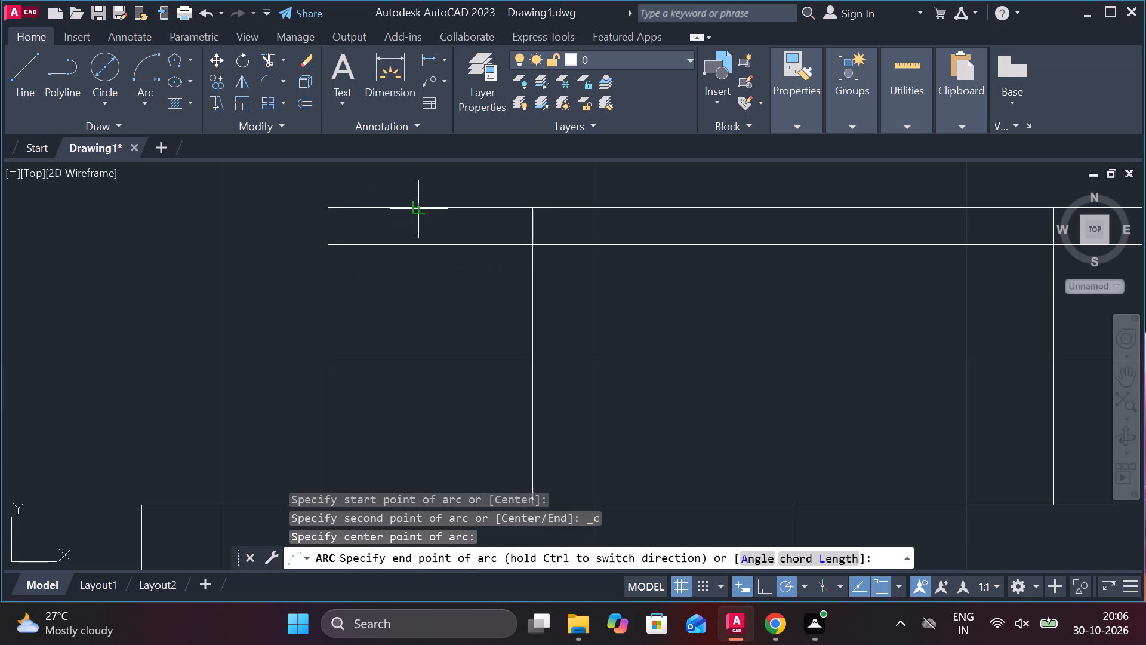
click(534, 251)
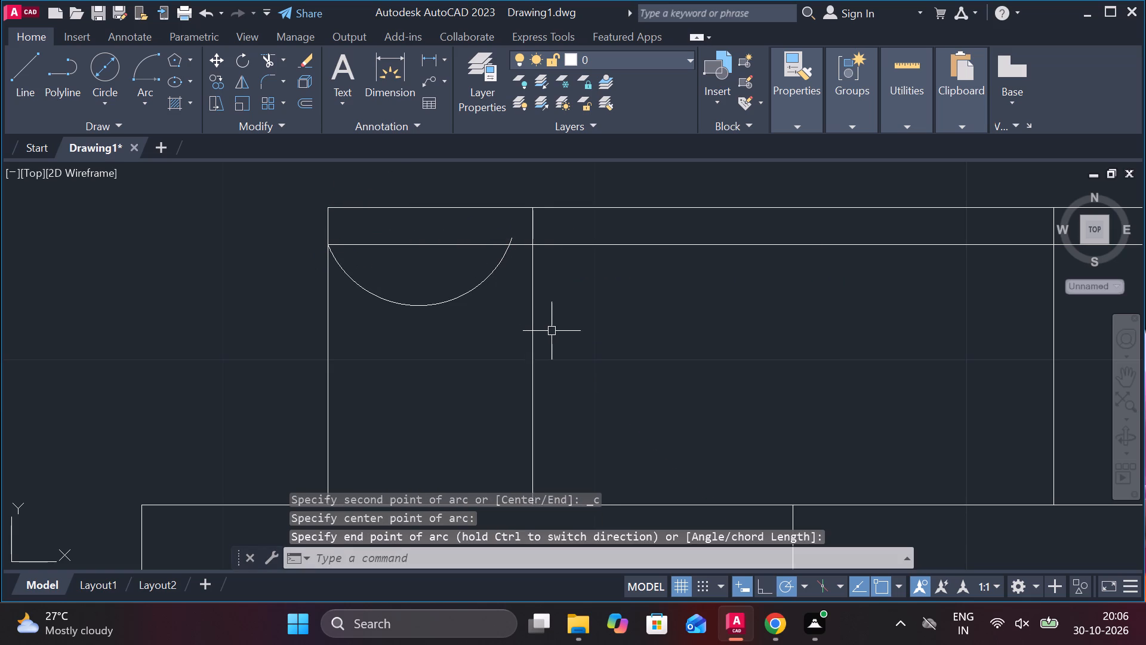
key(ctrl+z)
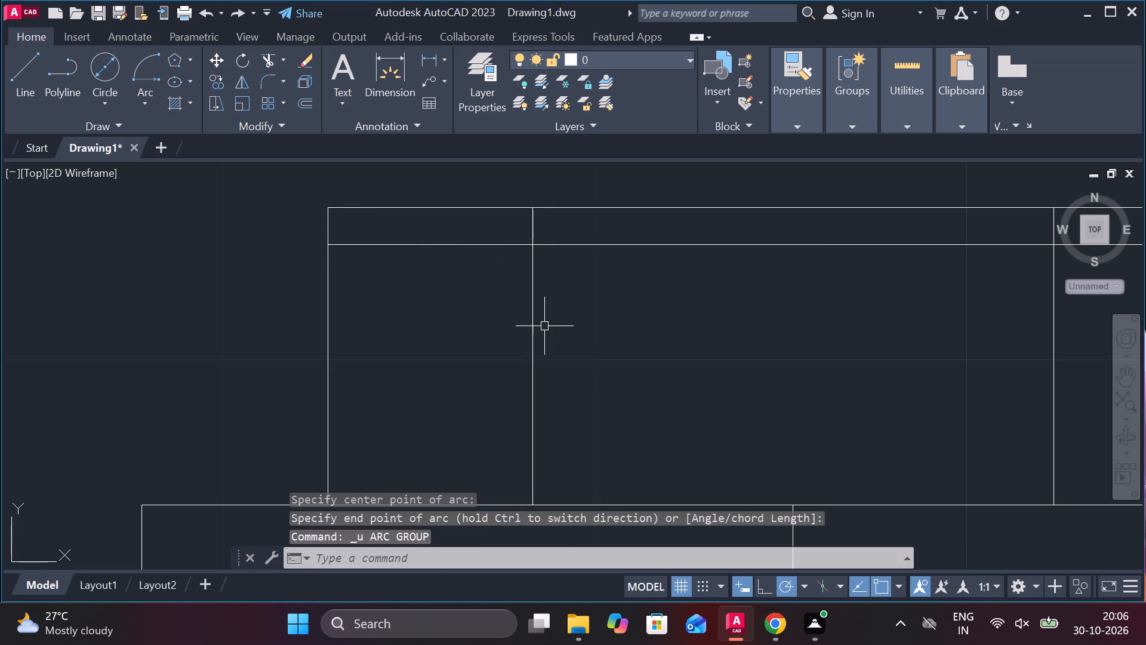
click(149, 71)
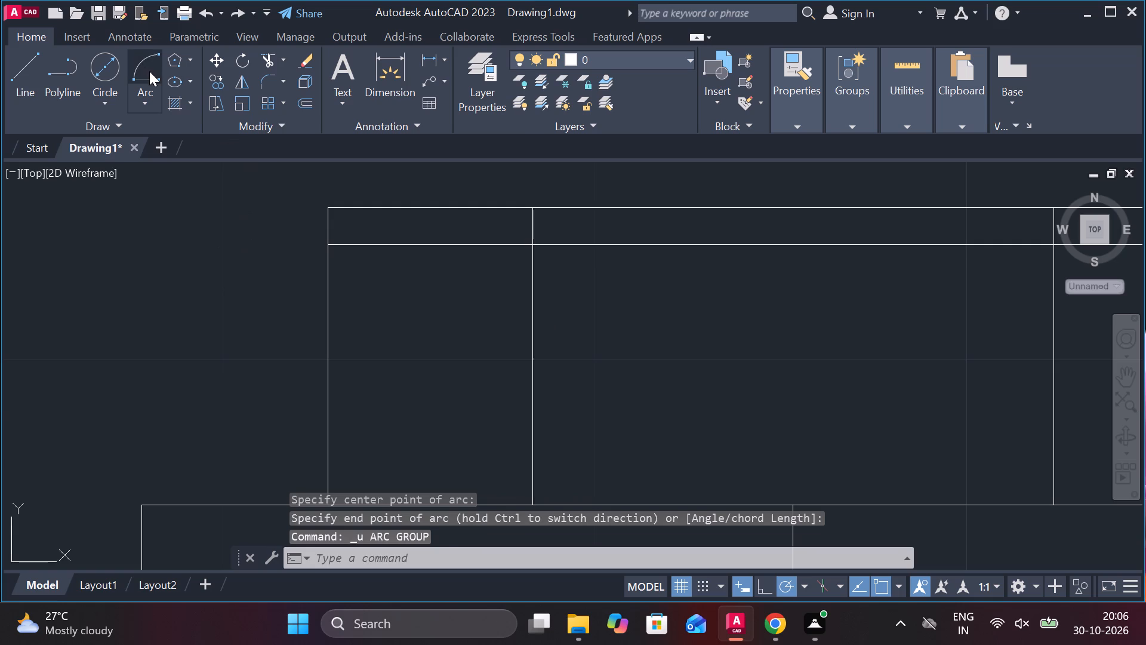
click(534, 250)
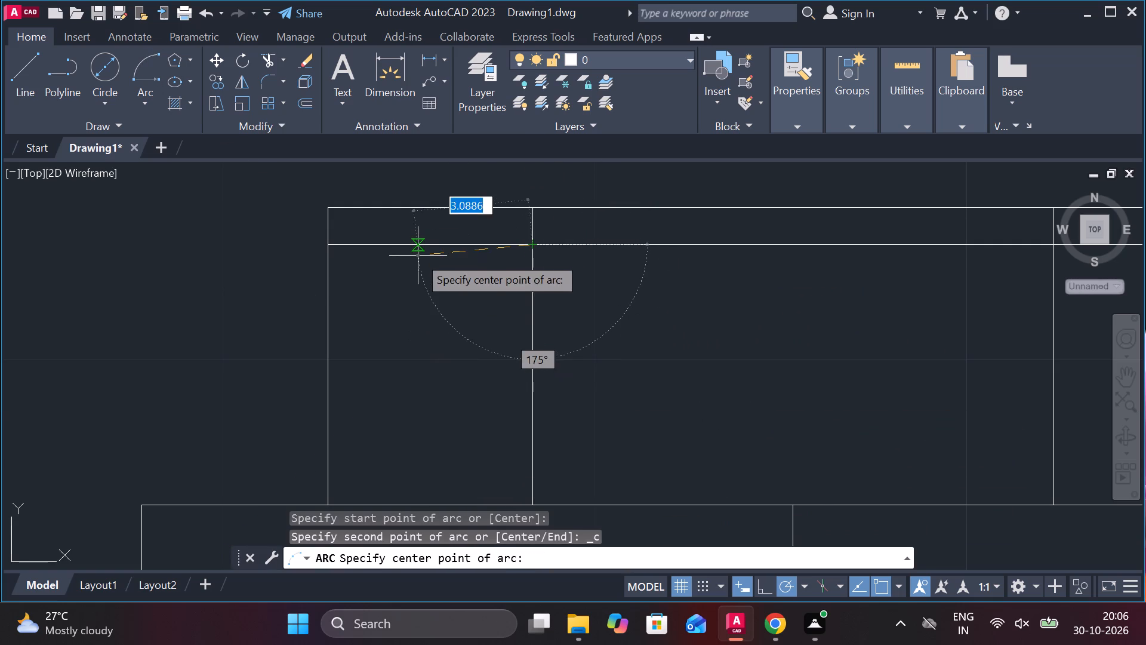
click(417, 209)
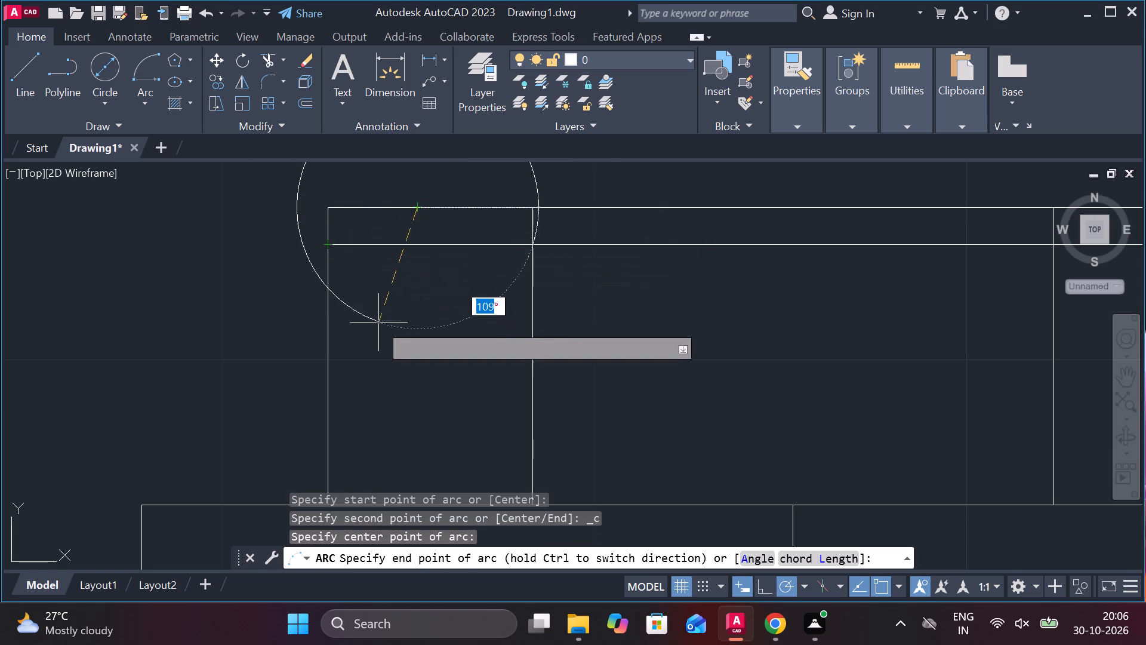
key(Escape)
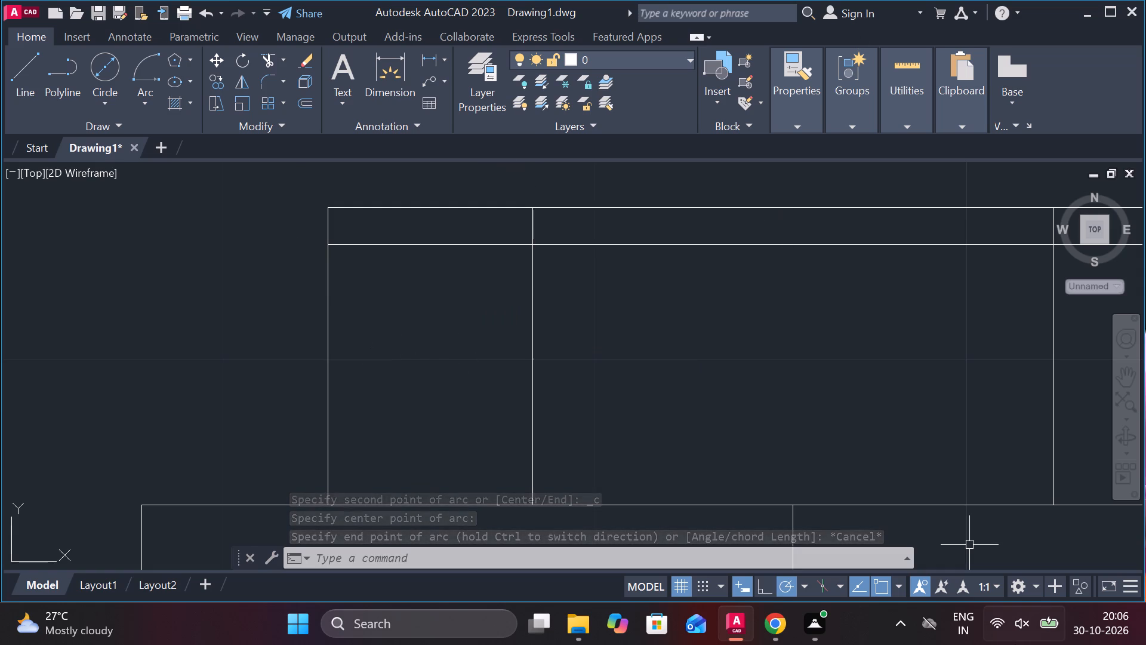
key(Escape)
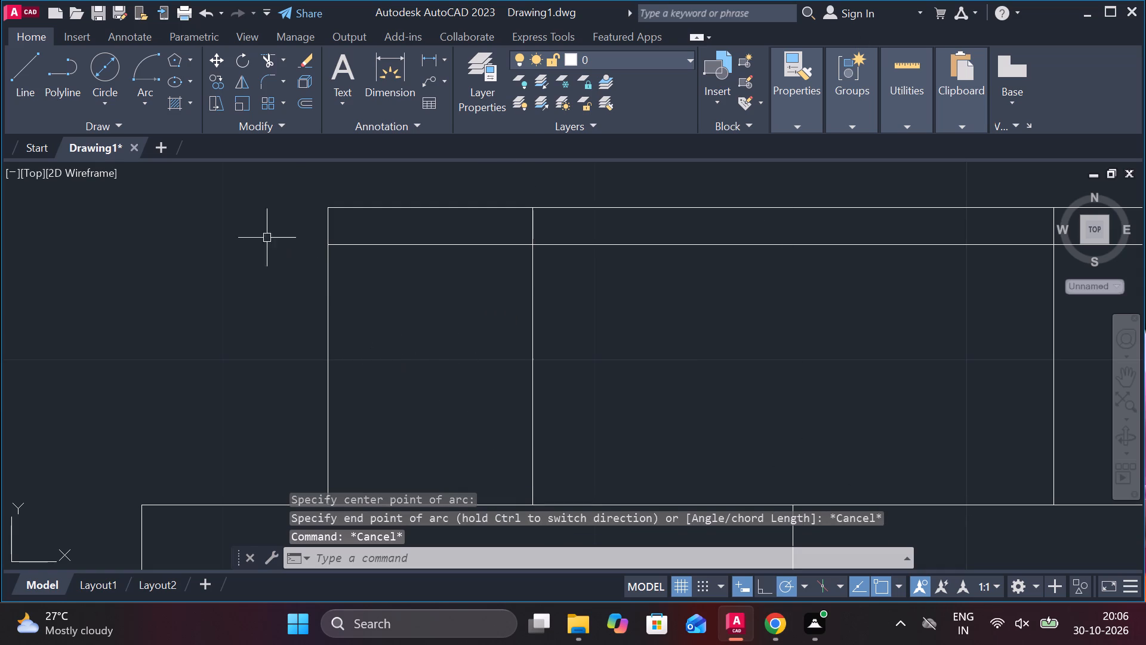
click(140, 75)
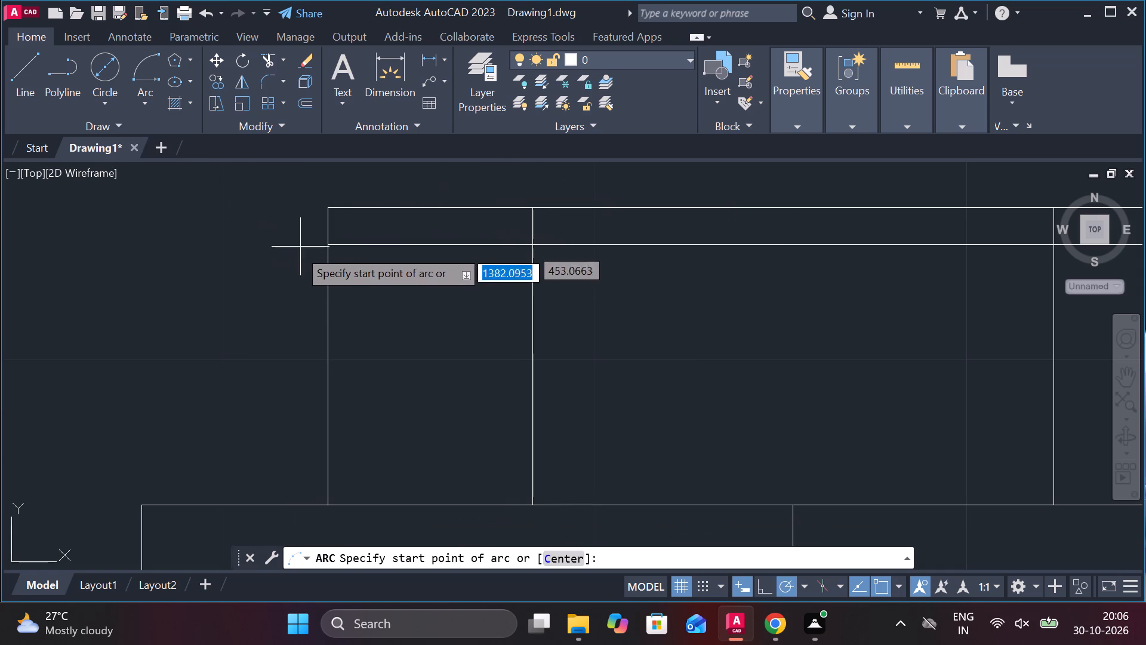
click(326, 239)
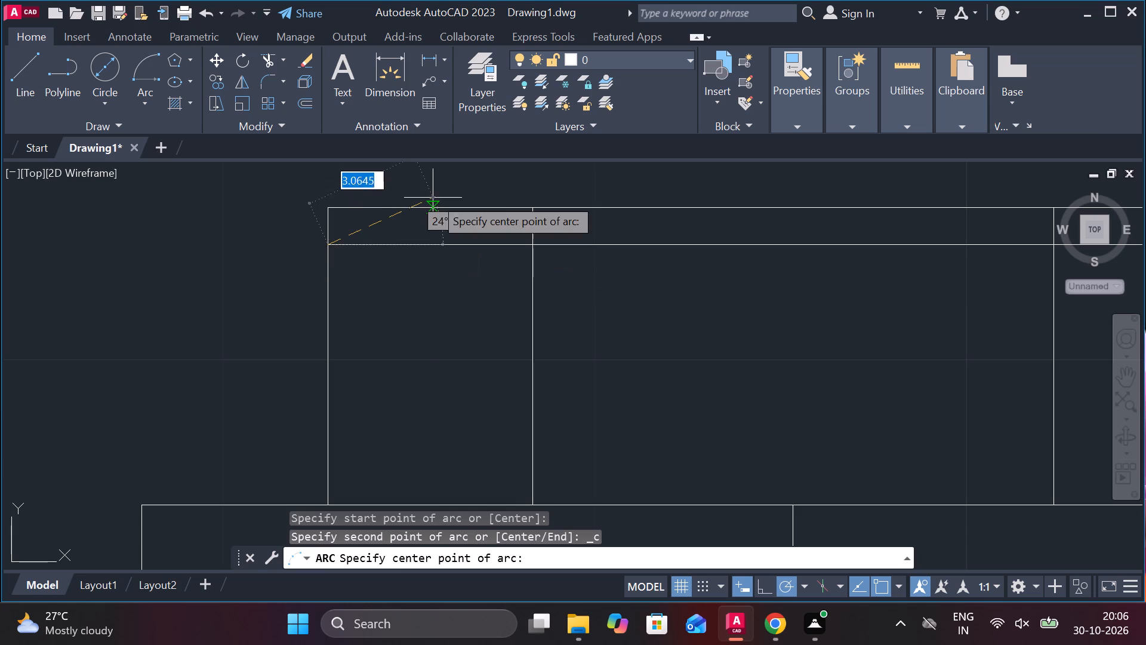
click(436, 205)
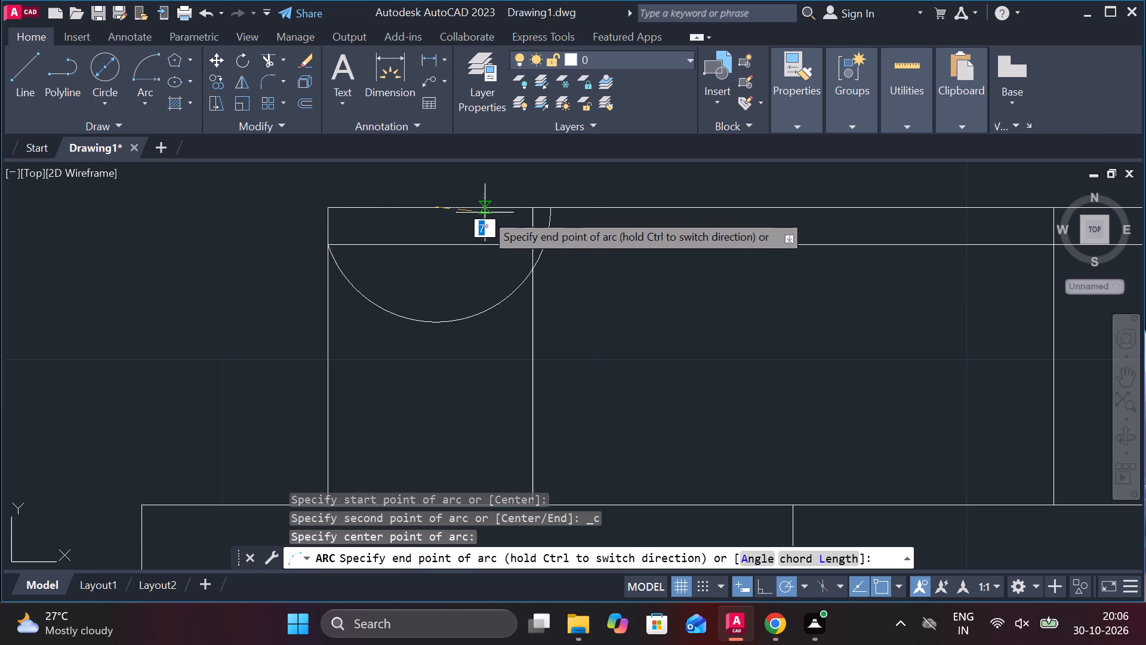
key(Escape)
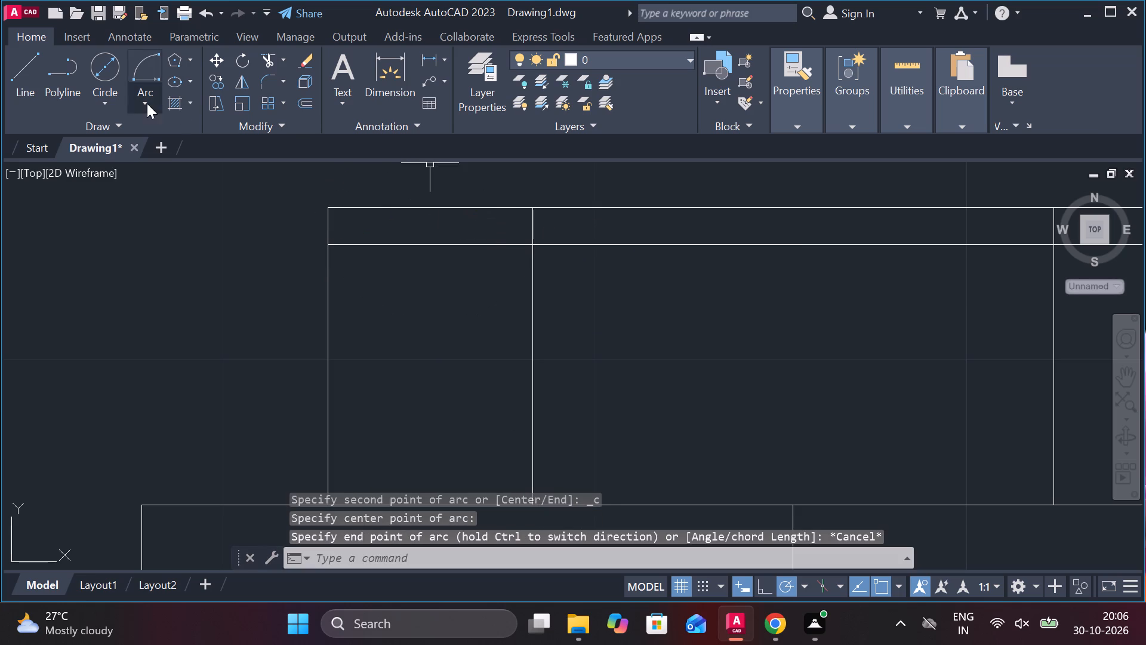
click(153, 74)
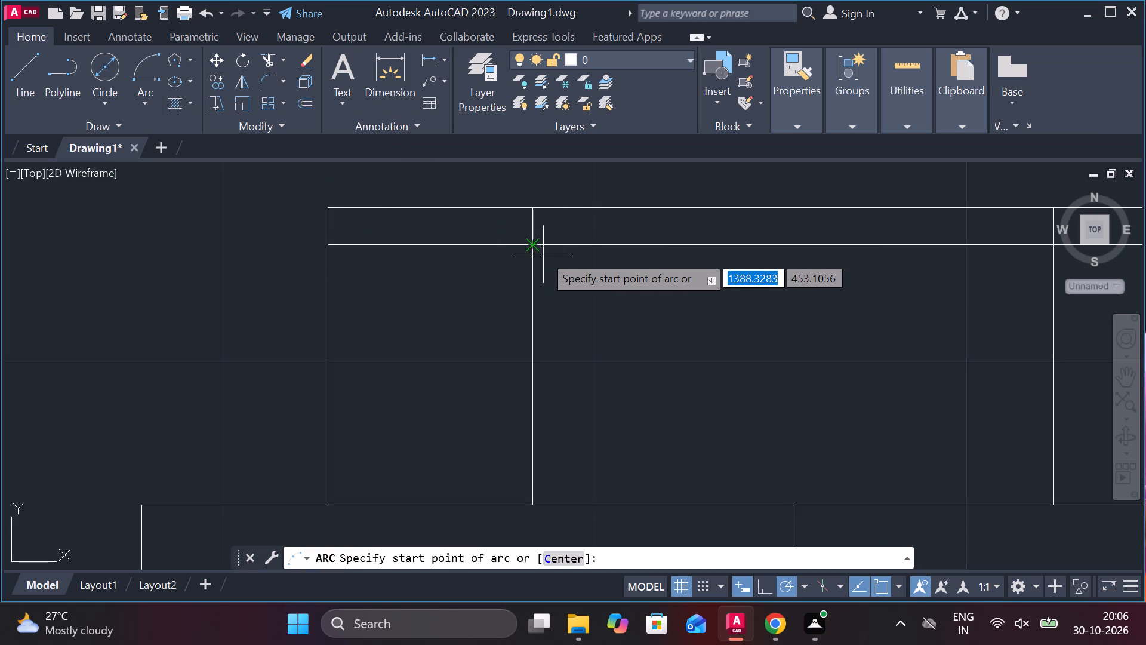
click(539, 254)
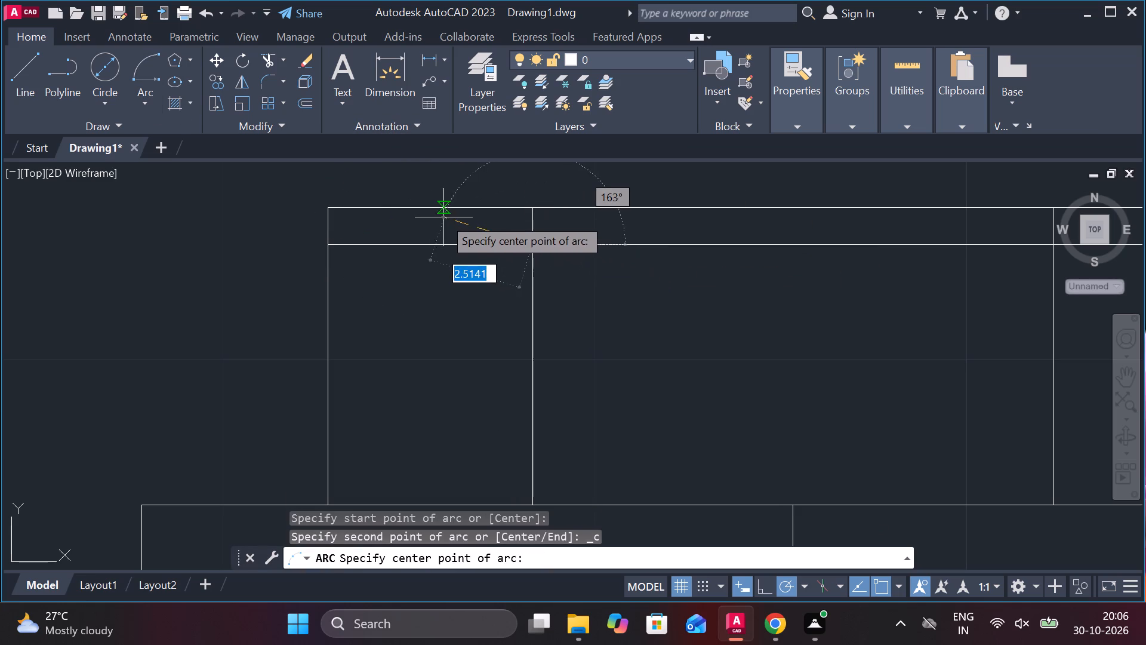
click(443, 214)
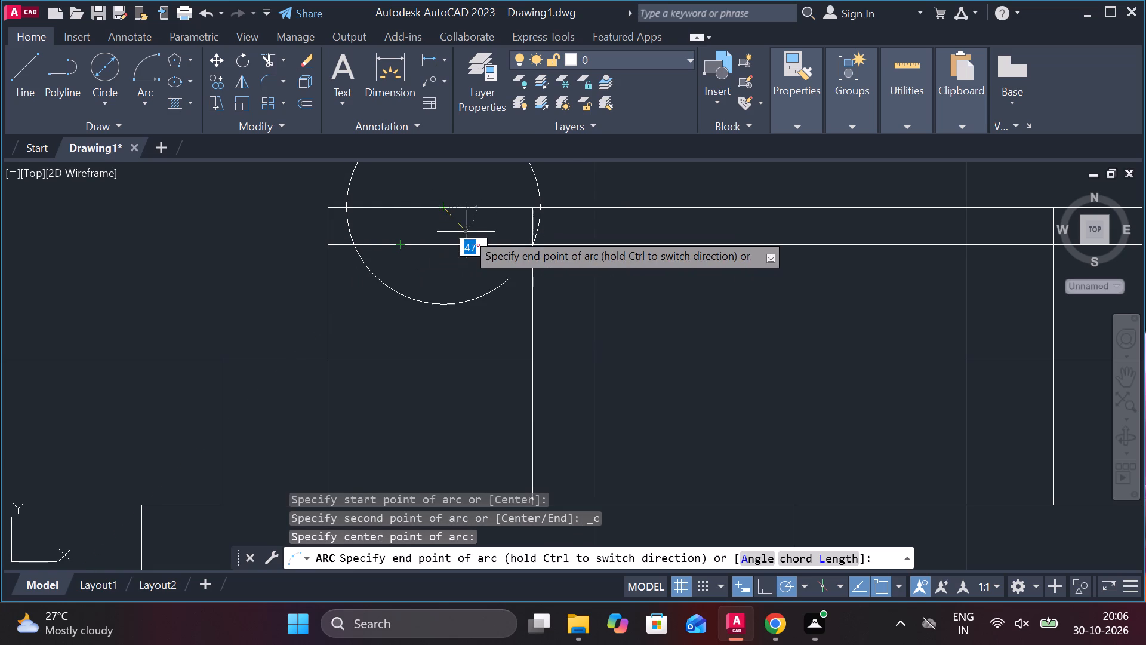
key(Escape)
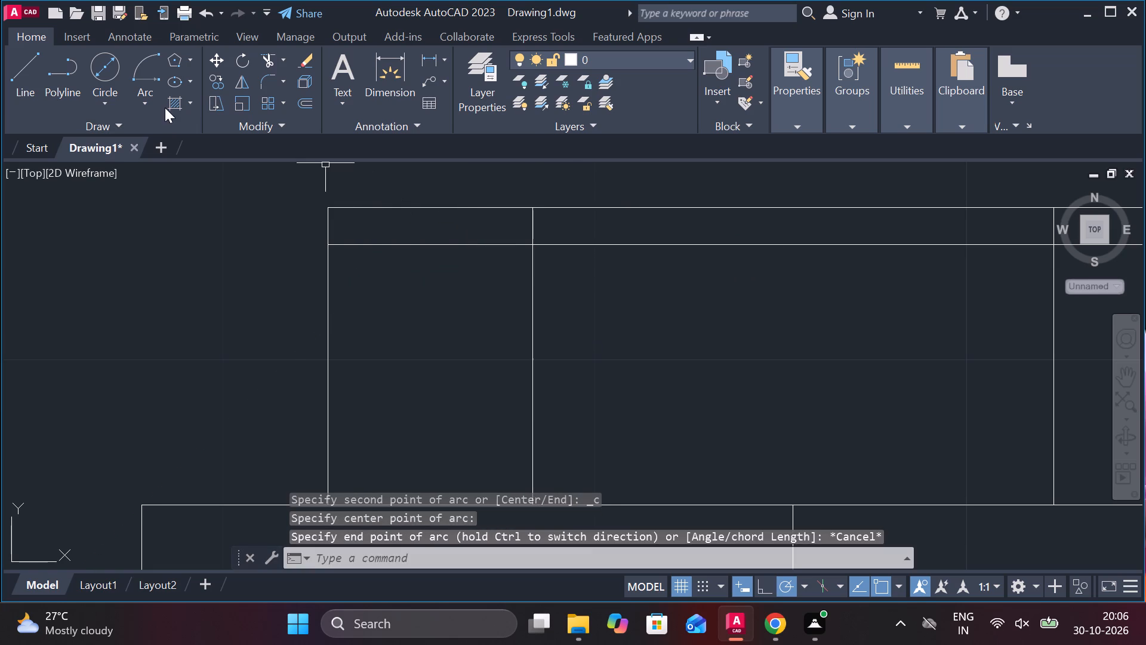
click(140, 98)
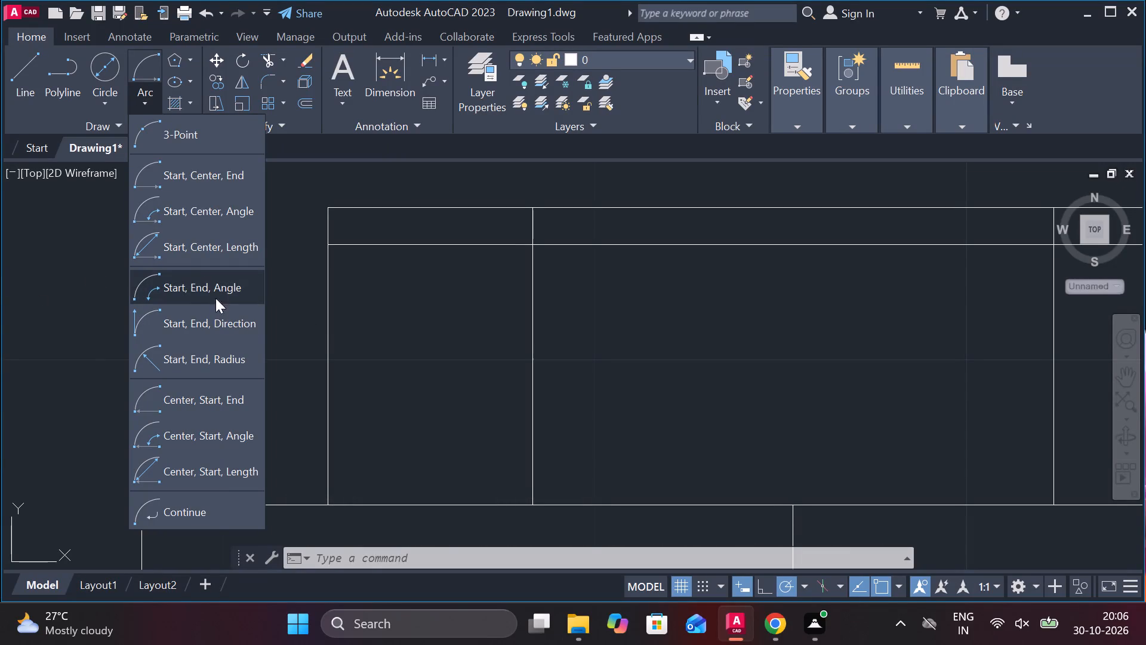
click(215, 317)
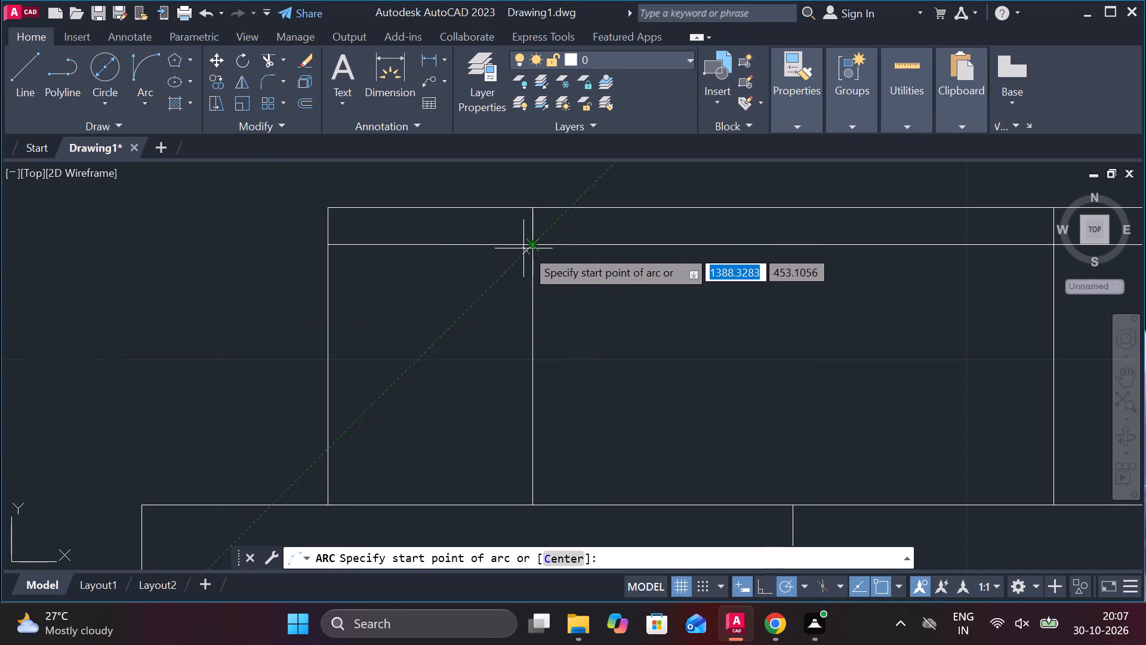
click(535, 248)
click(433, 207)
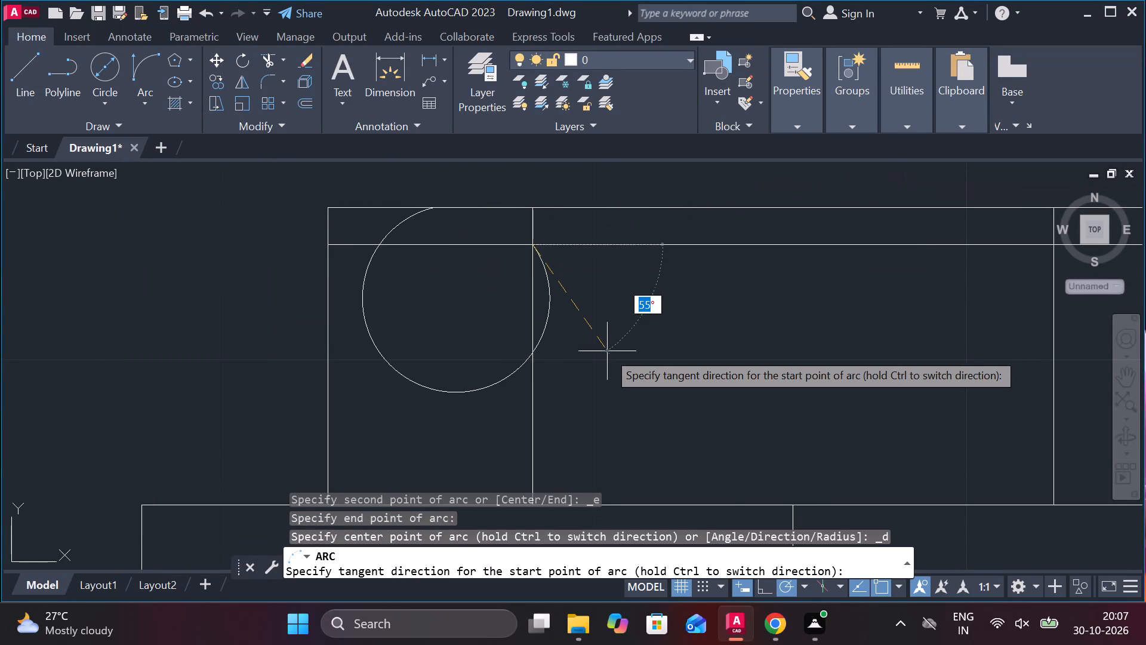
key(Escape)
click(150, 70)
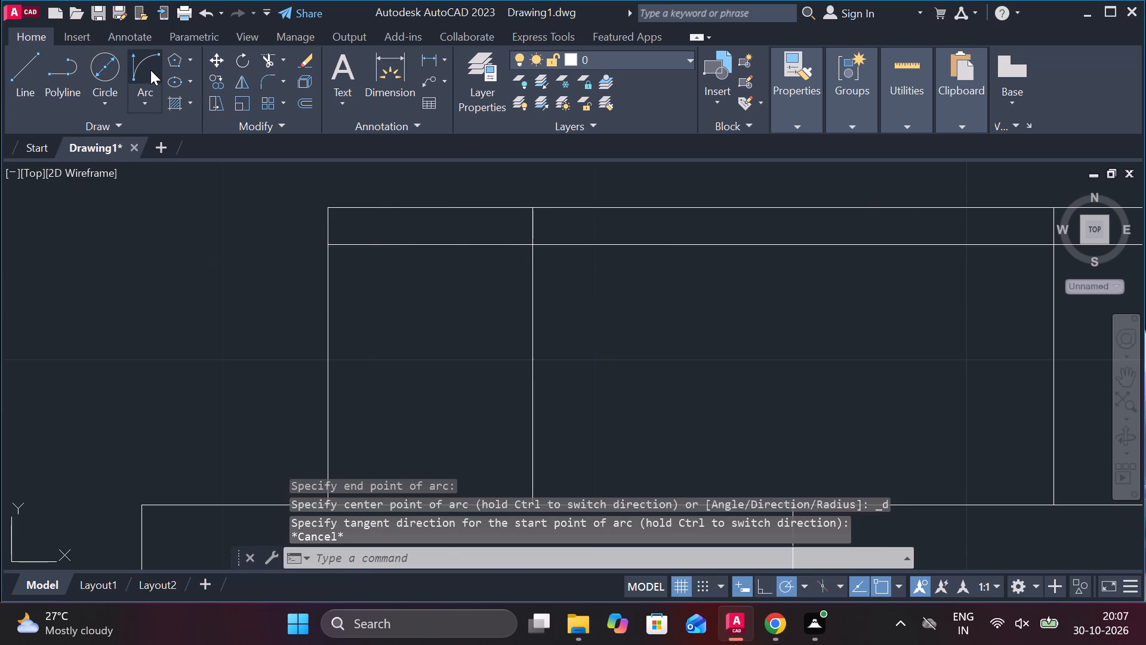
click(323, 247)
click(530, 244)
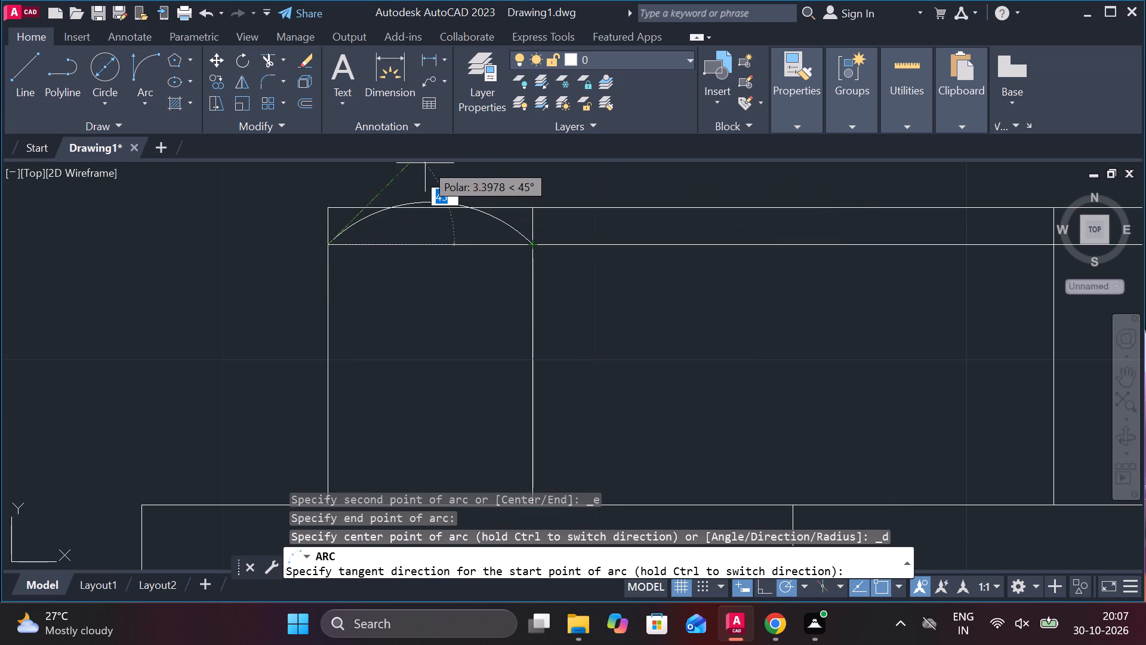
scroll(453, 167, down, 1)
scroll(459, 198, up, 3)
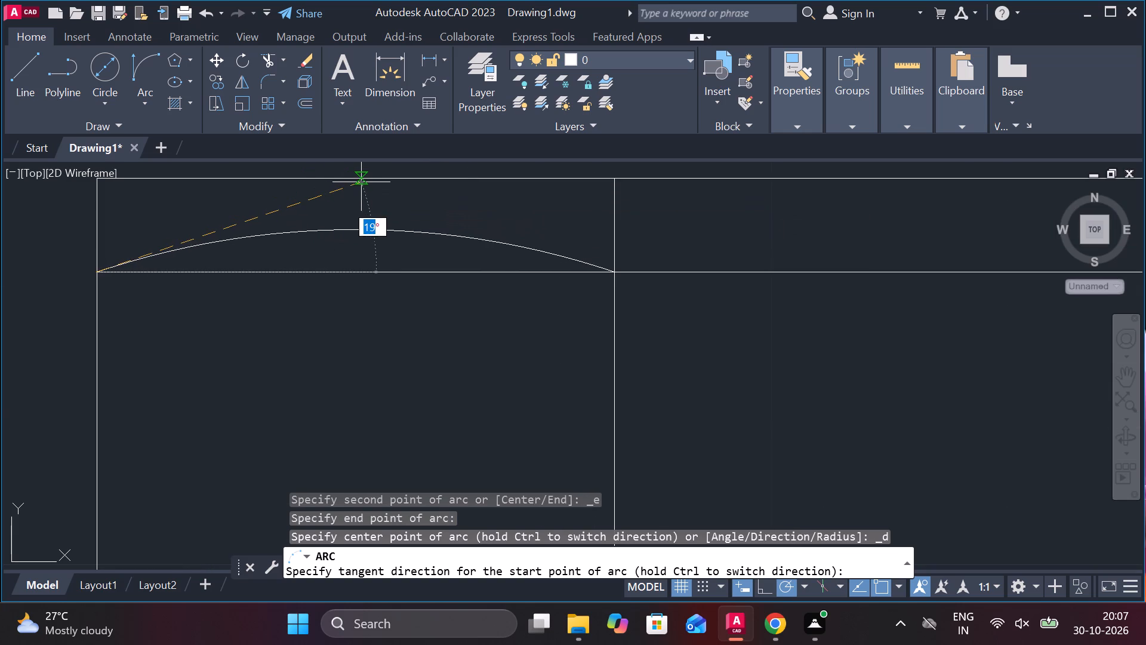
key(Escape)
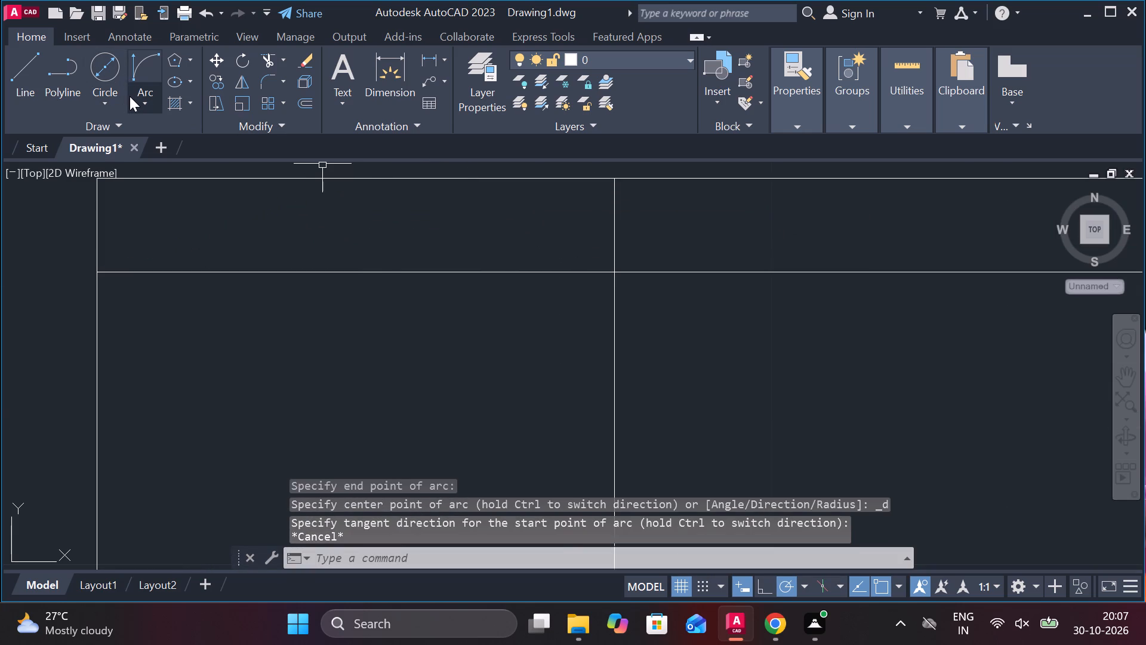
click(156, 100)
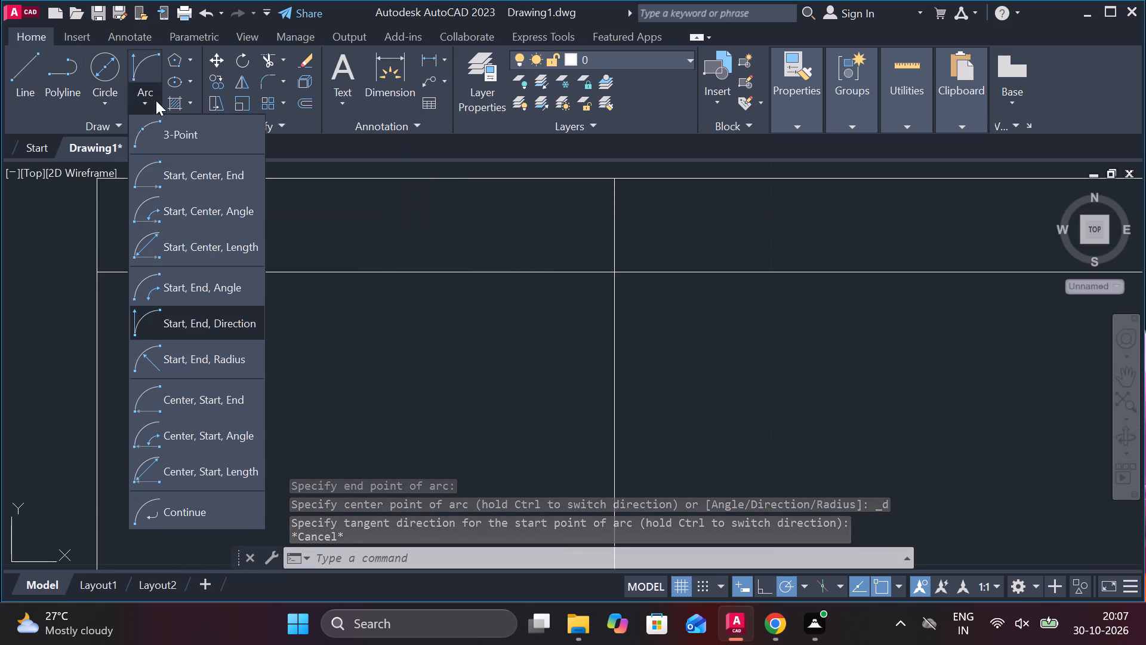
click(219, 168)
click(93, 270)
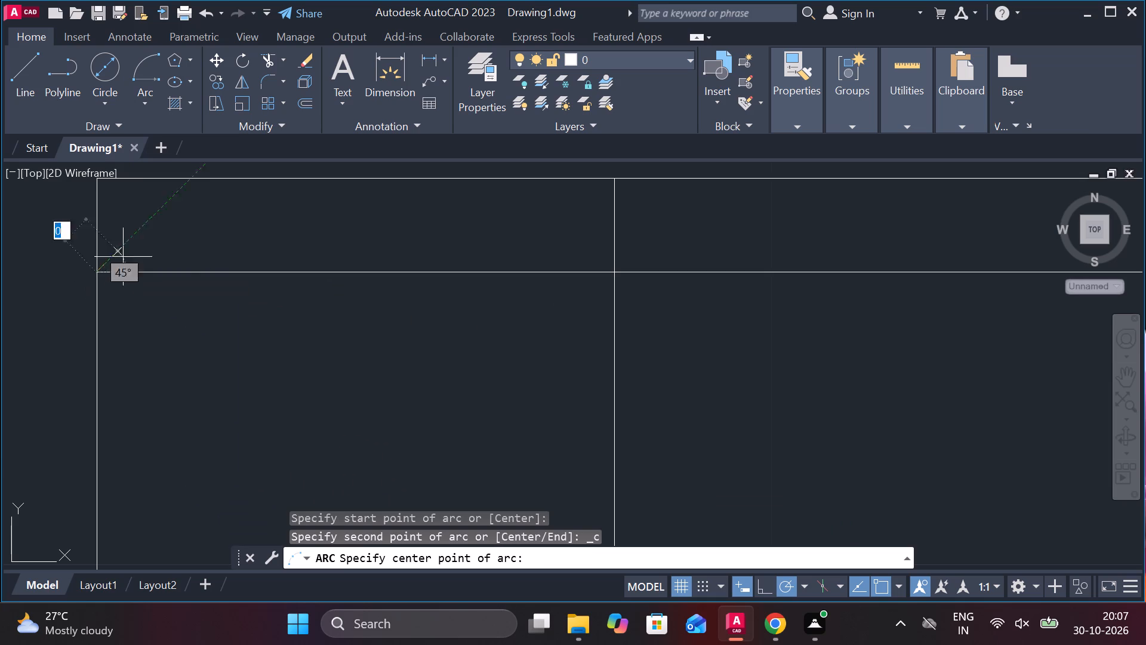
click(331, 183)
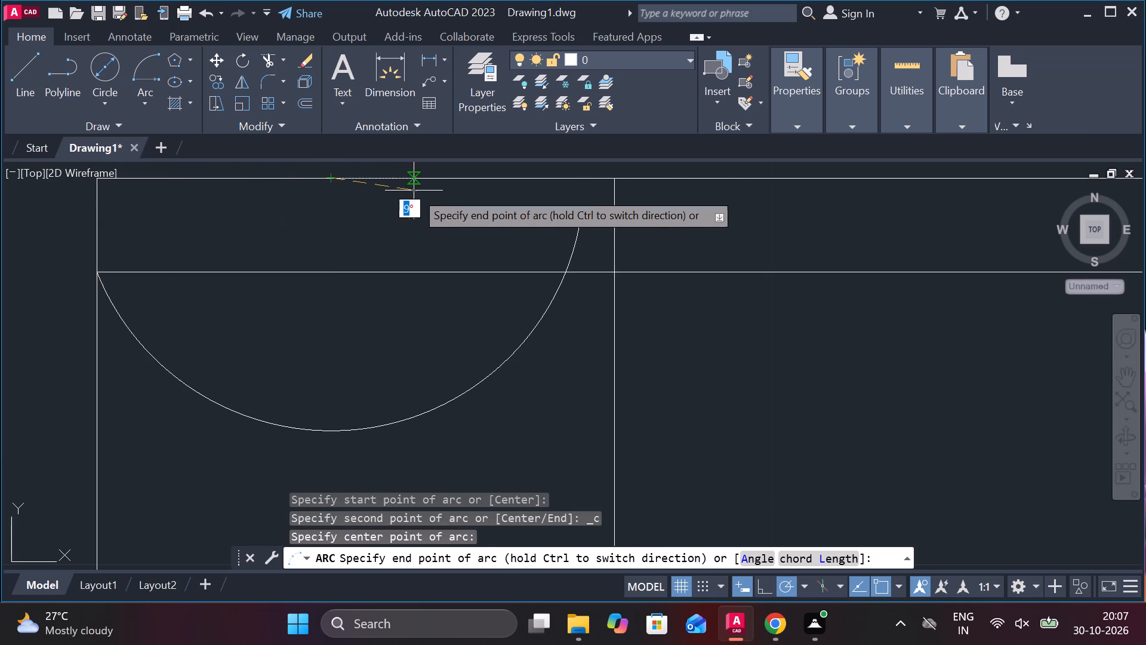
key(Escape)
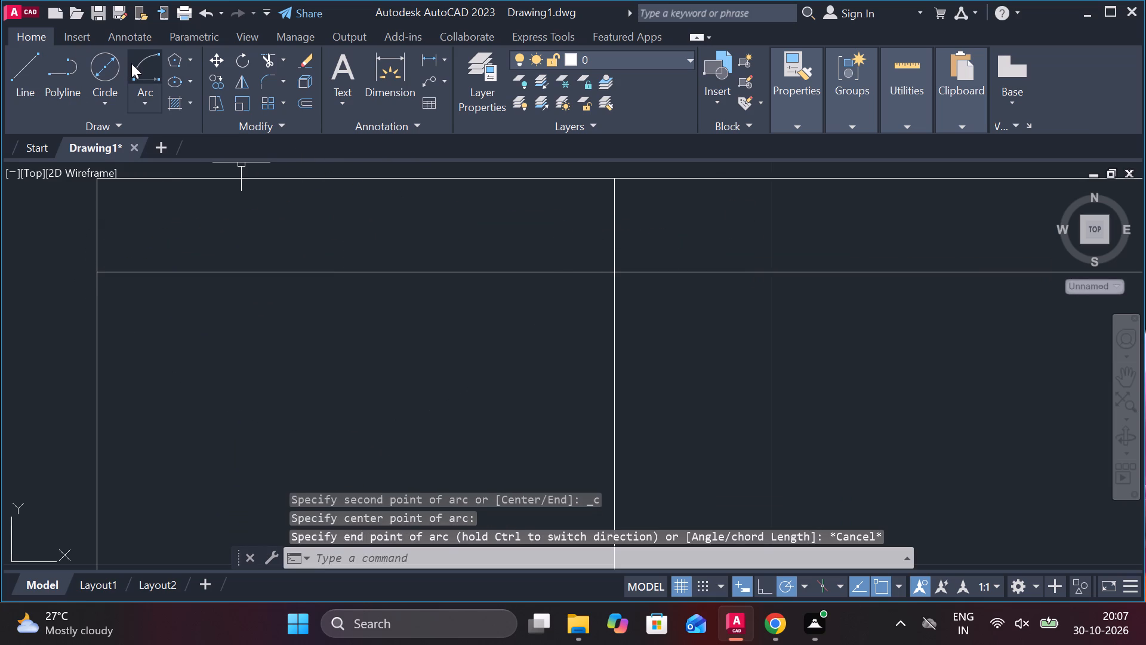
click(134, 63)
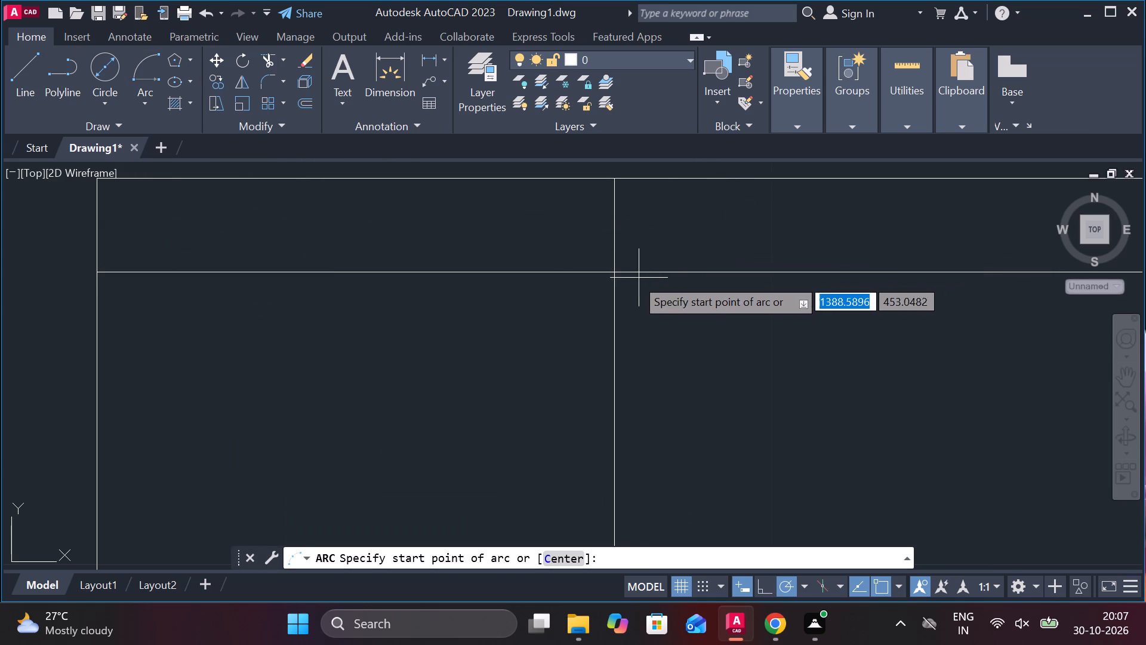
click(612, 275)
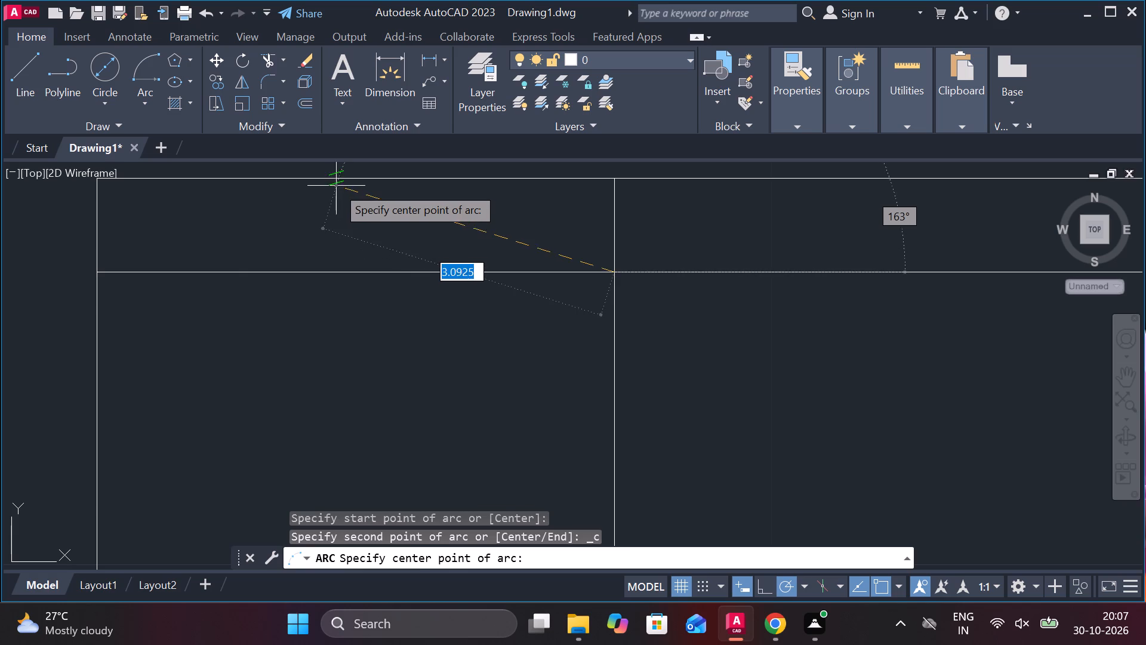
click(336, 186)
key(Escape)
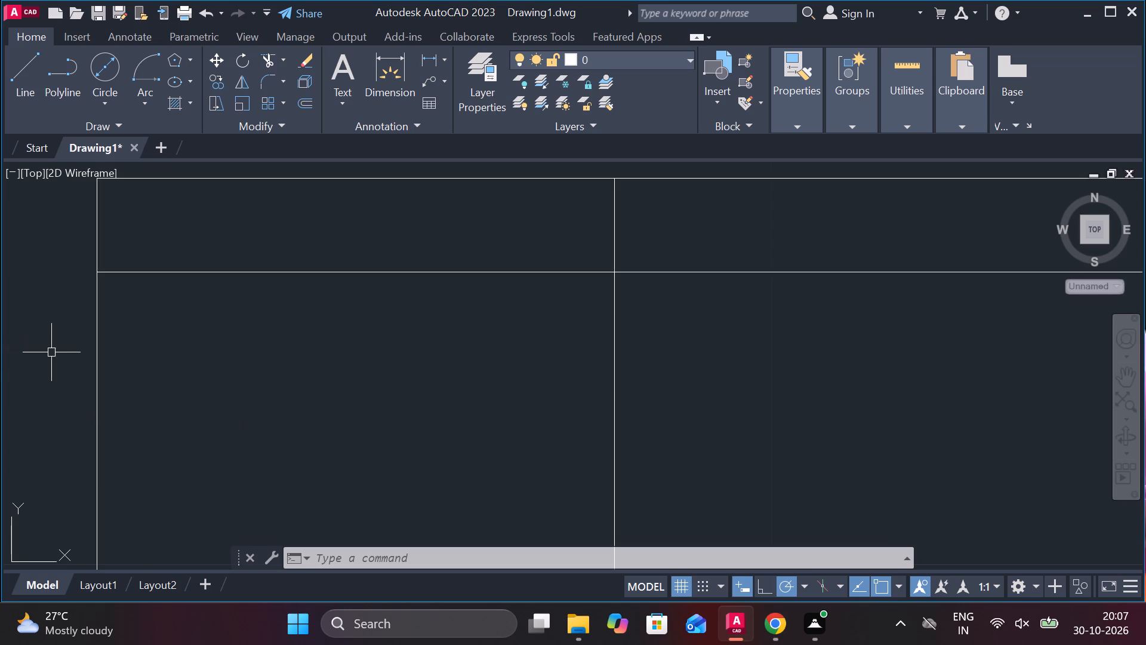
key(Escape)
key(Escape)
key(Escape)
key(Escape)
Copy the left side of the upper 25 by 8 outline 2.75 inward, through the middle of the left 5.5-wide strip.
scroll(305, 420, down, 3)
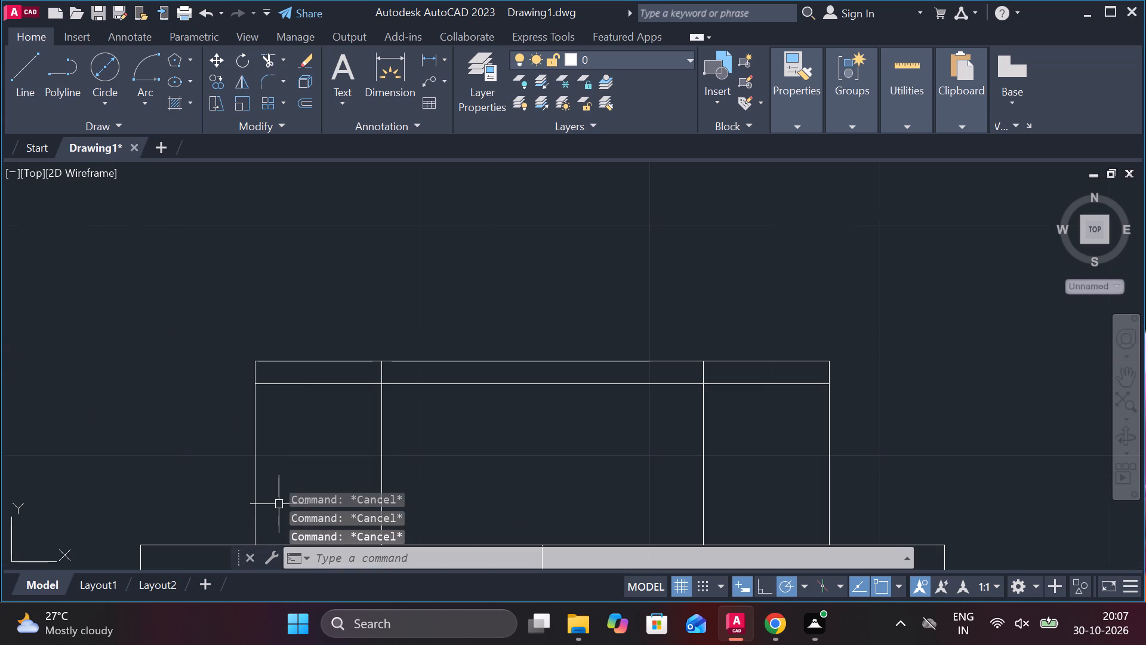
click(257, 475)
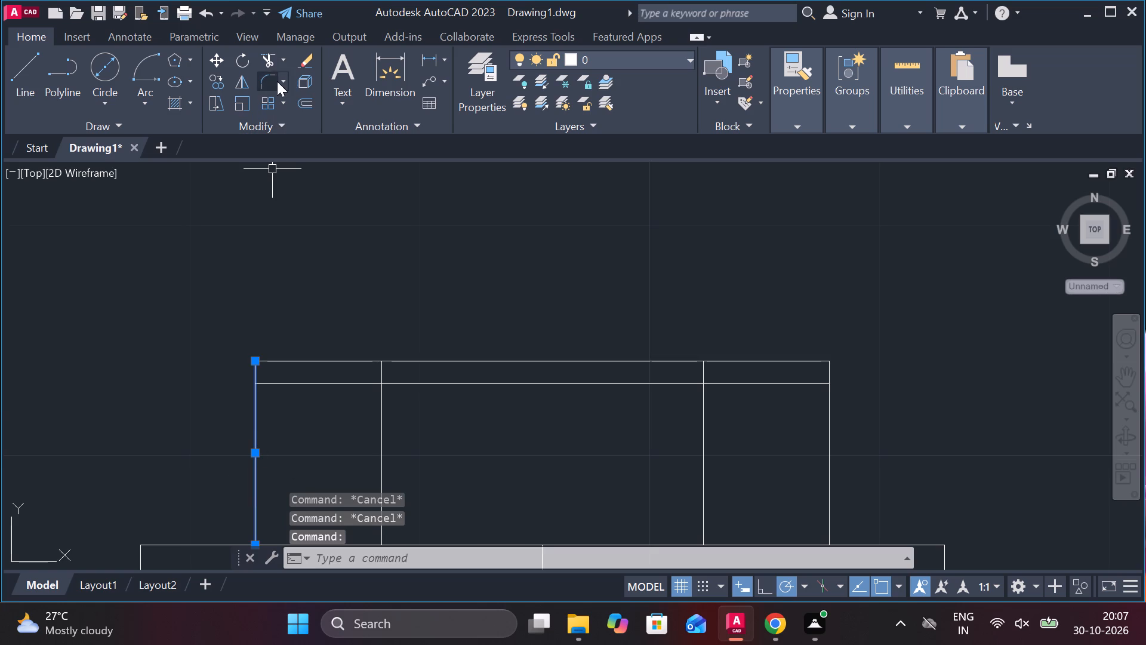
click(216, 84)
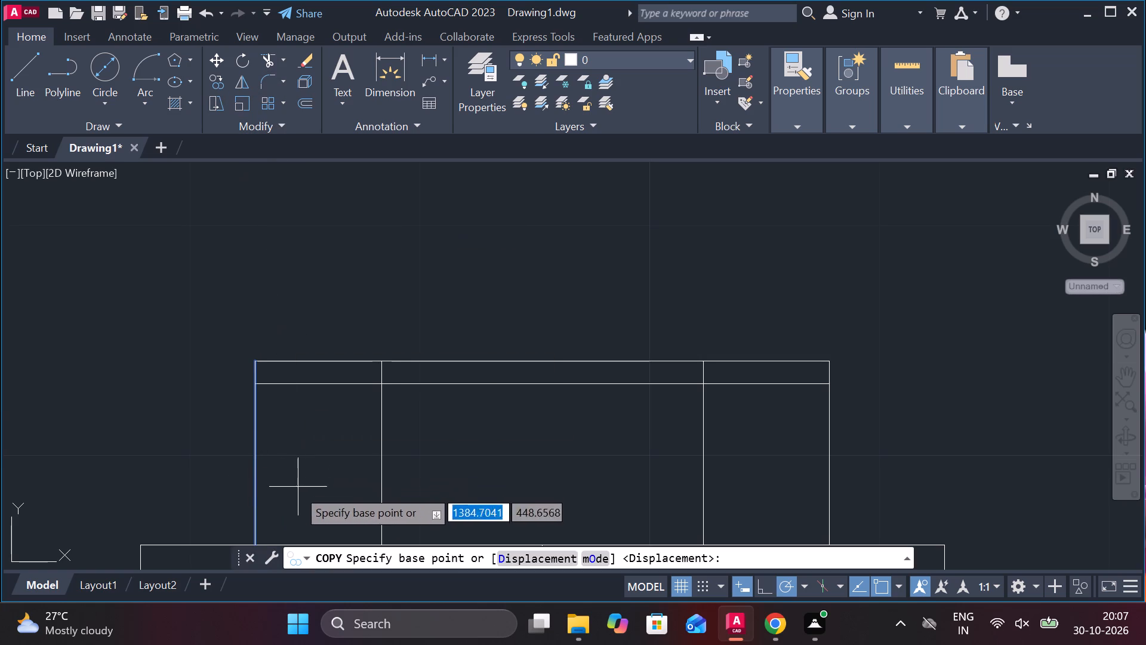
click(252, 456)
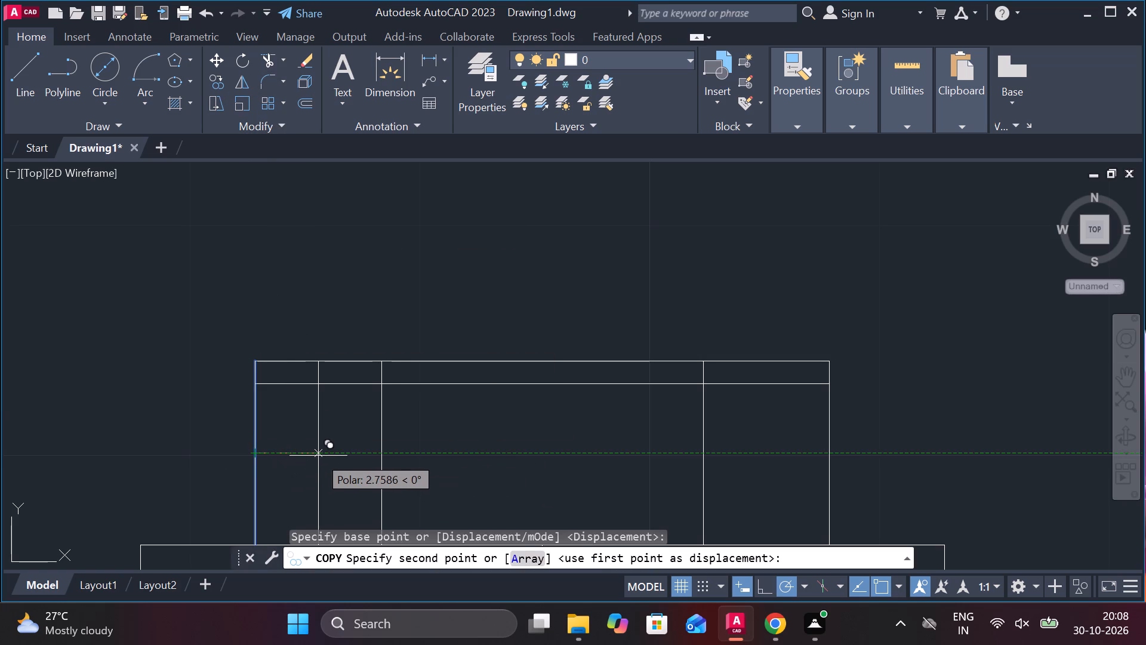
key(2)
key(period)
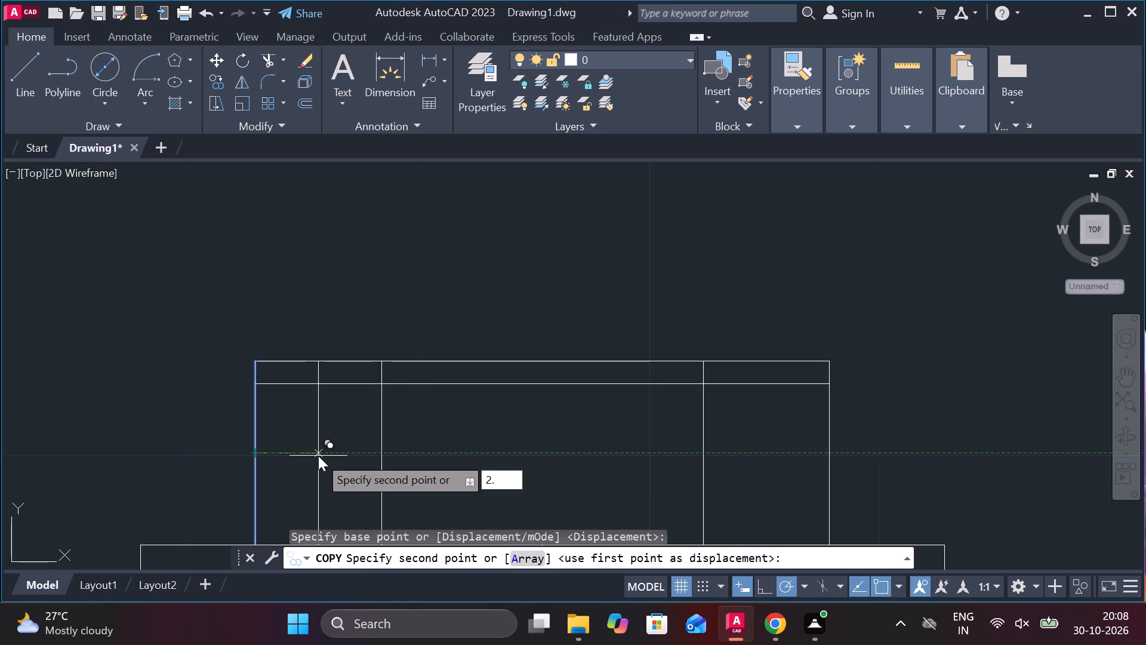
text(75)
key(Return)
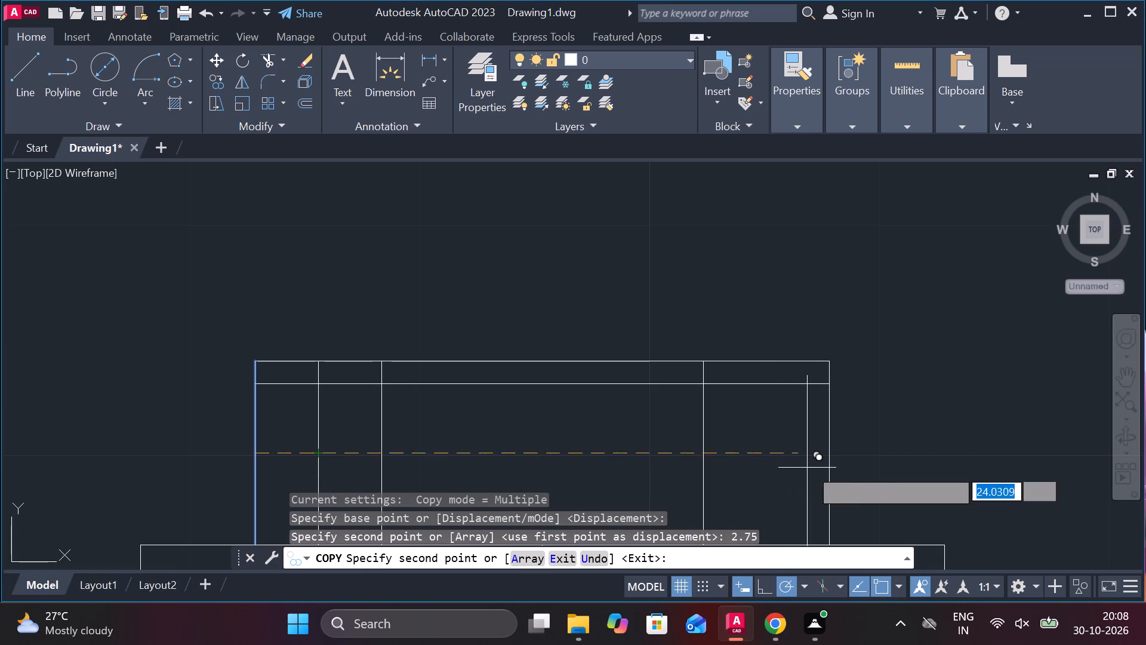
key(Escape)
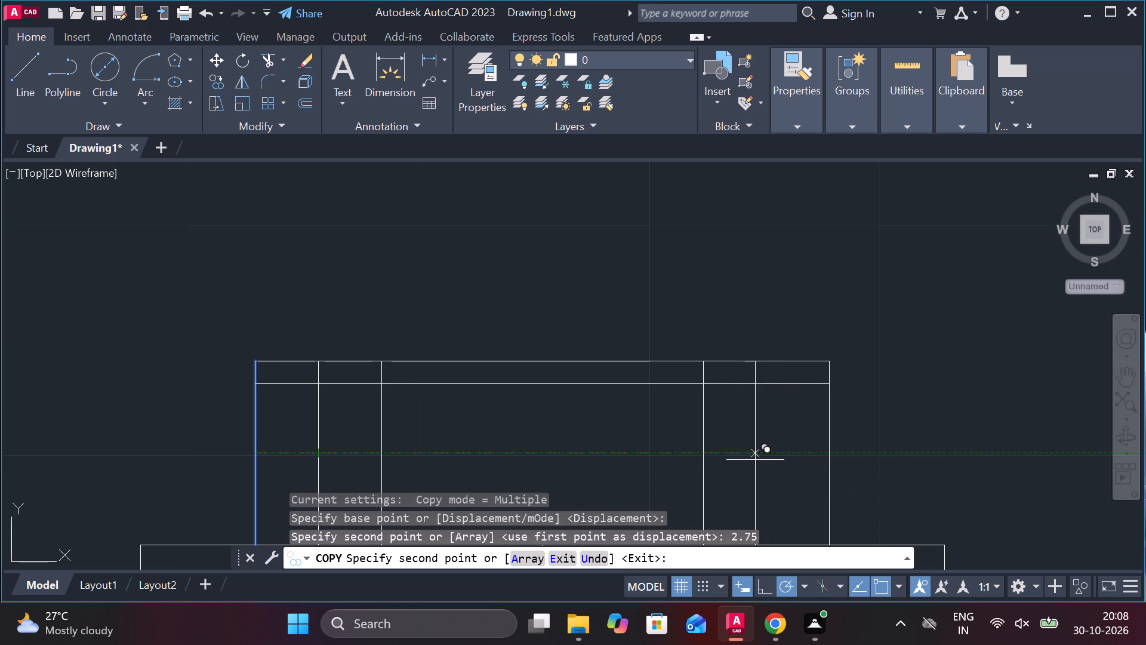
Copy the right side of the upper 25 by 8 outline 2.75 inward, through the middle of the right 5.5-wide strip.
click(822, 483)
key(Escape)
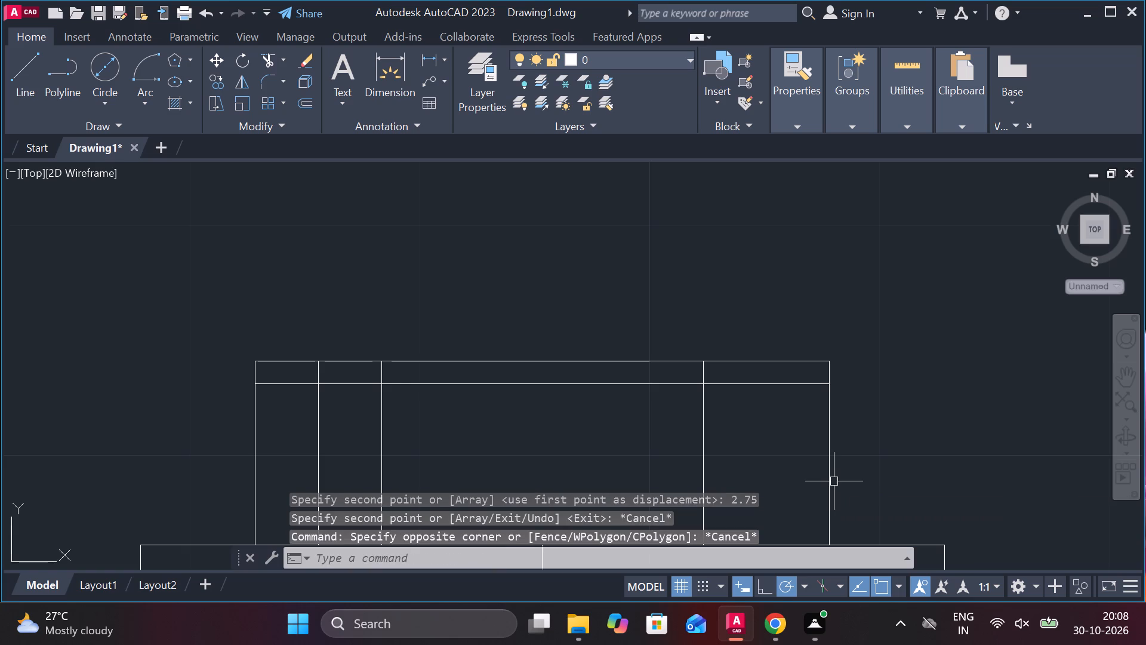
click(826, 477)
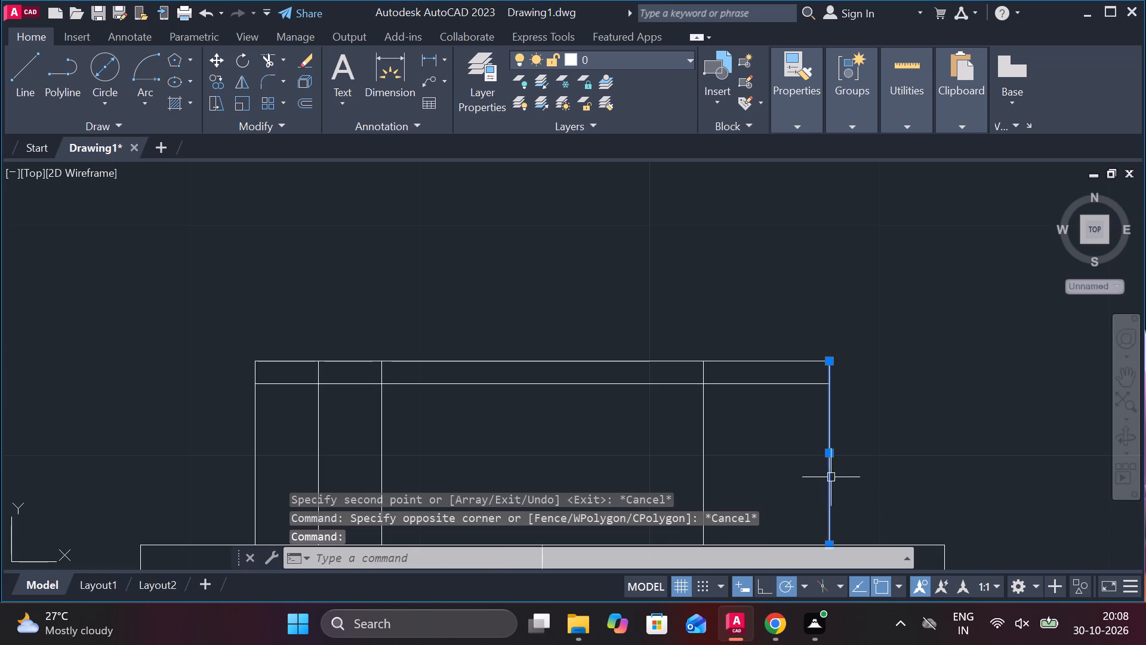
click(212, 78)
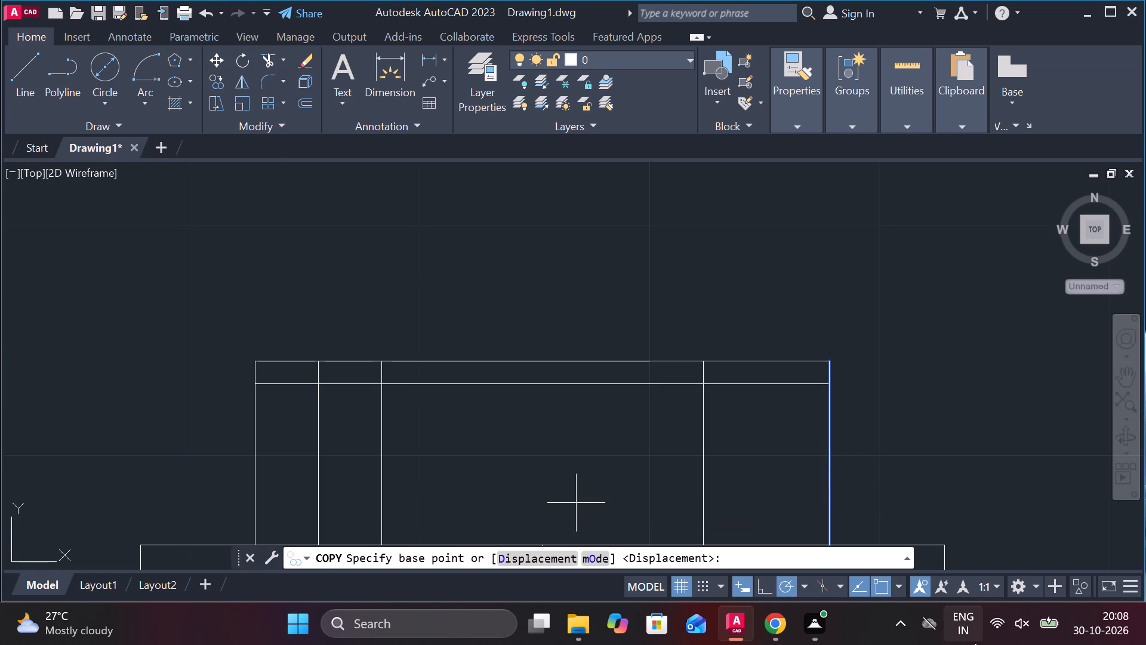
scroll(740, 434, down, 2)
click(778, 441)
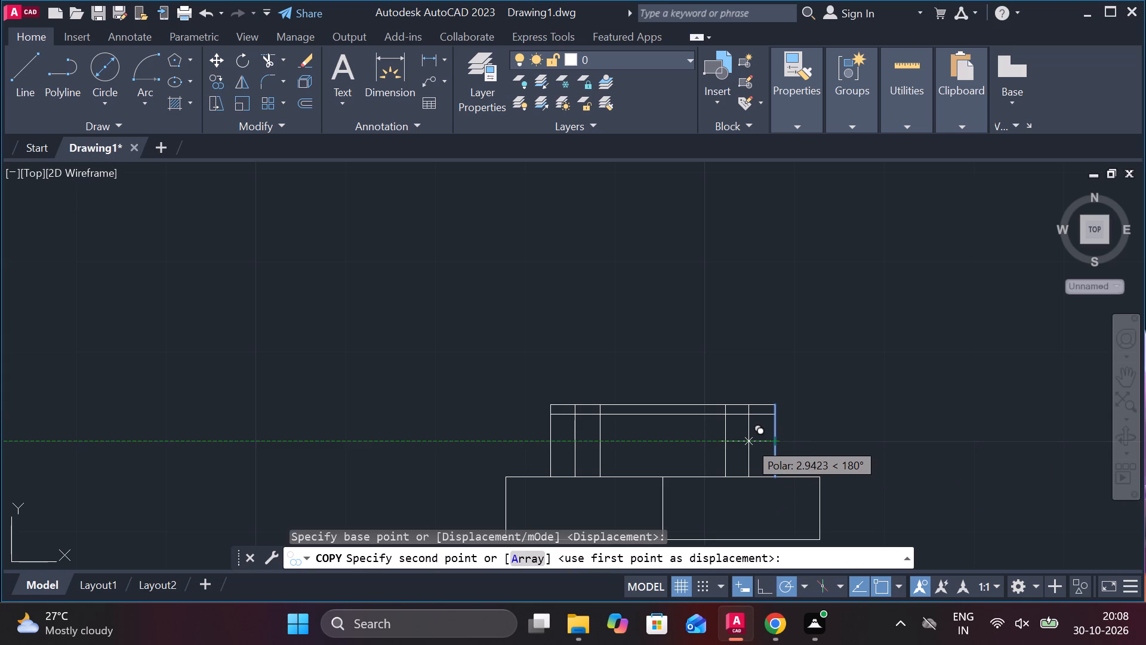
key(2)
key(period)
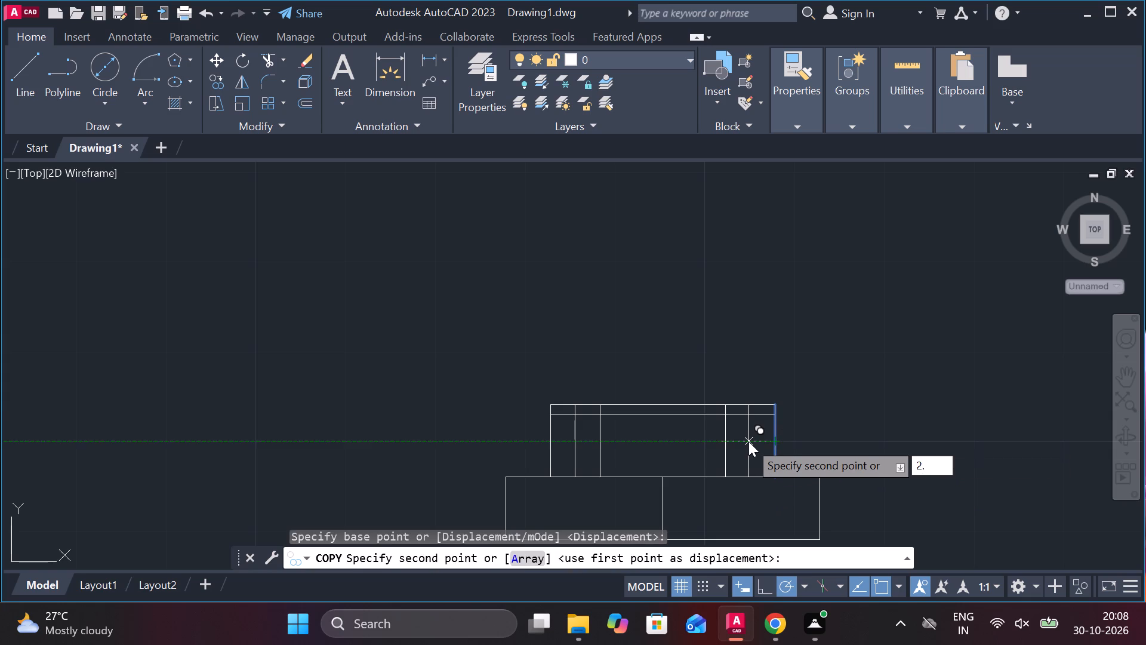
text(75)
key(Return)
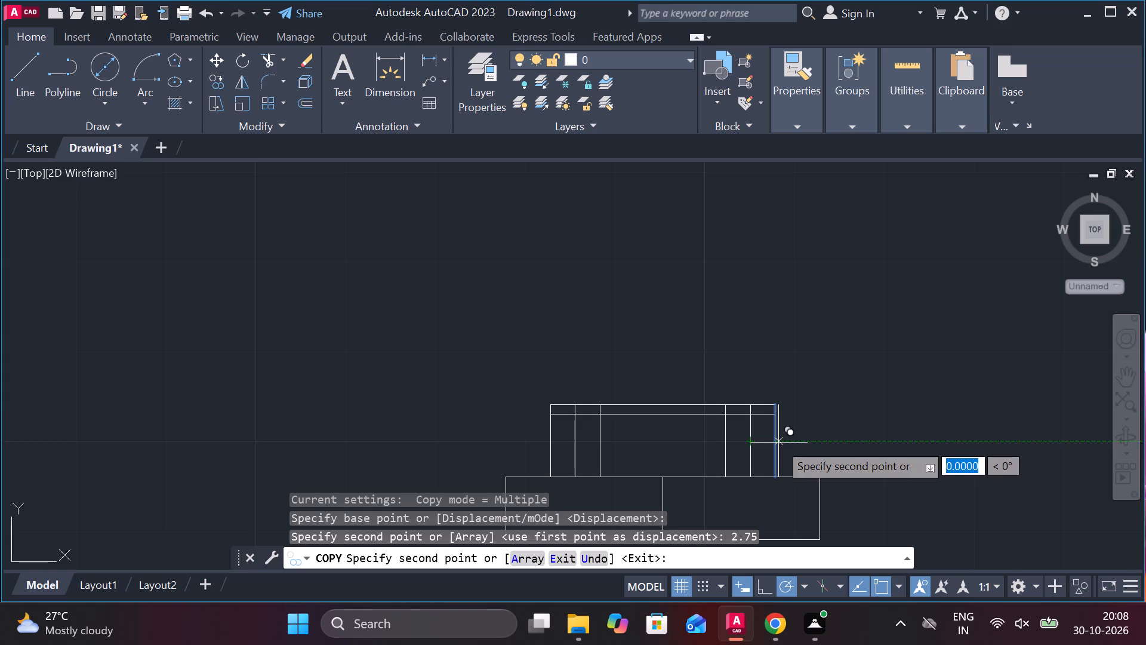
key(Escape)
Draw a three-point arc across the left 5.5-wide strip, with ends on the 1-offset line and its peak where the 2.75-offset line meets the top edge.
scroll(729, 446, down, 2)
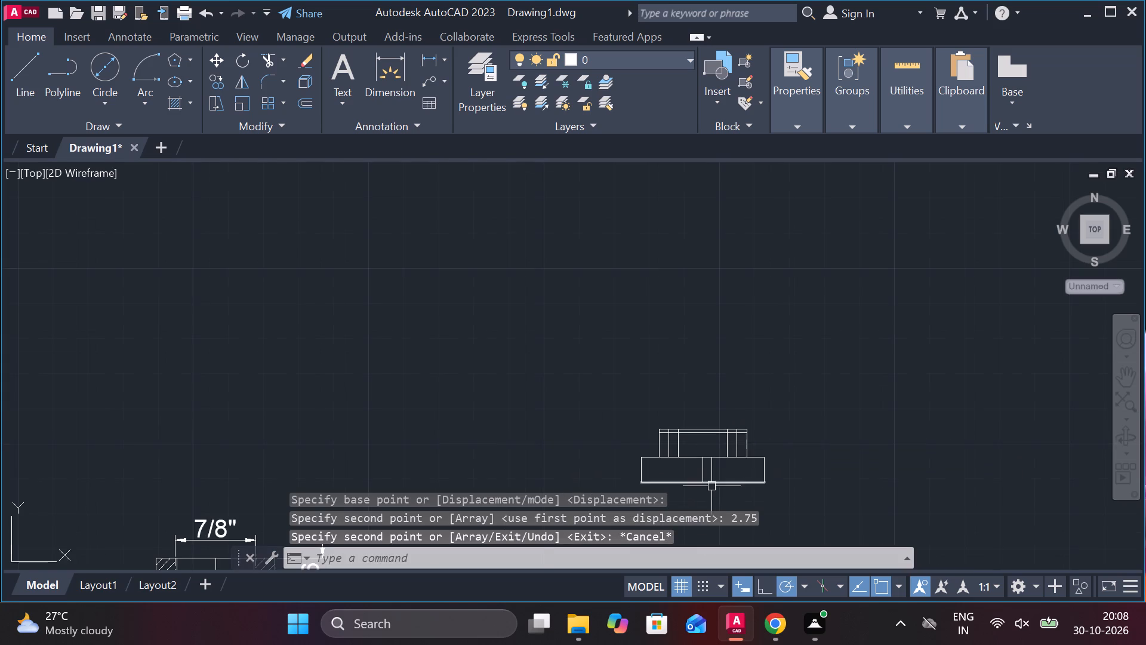
scroll(709, 464, up, 4)
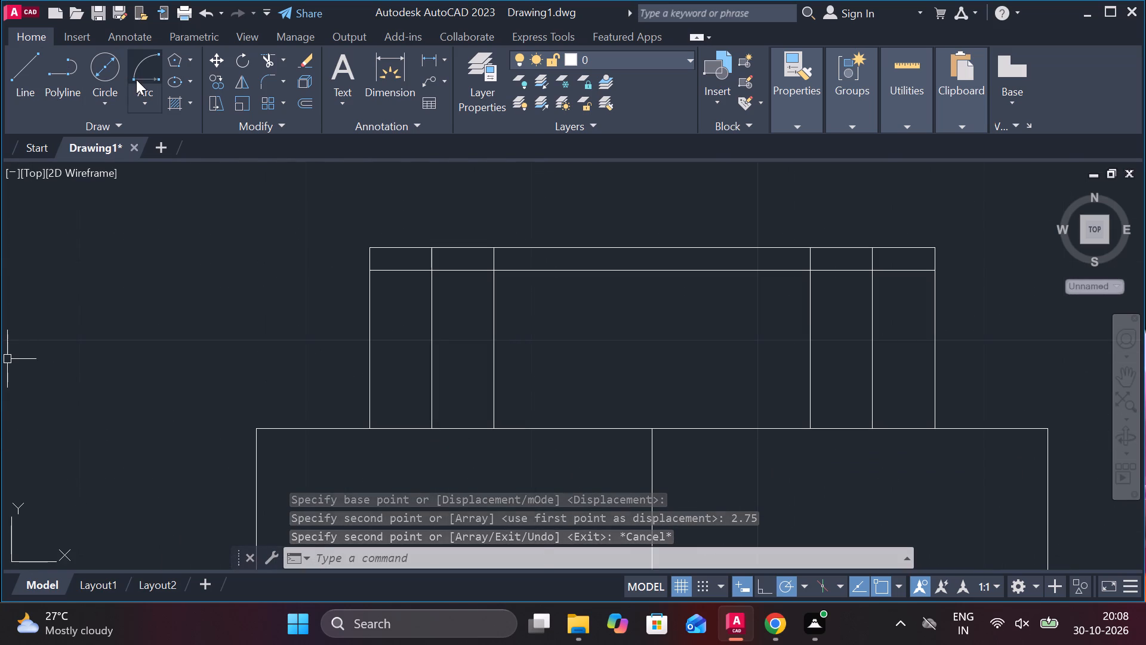
click(136, 102)
click(149, 125)
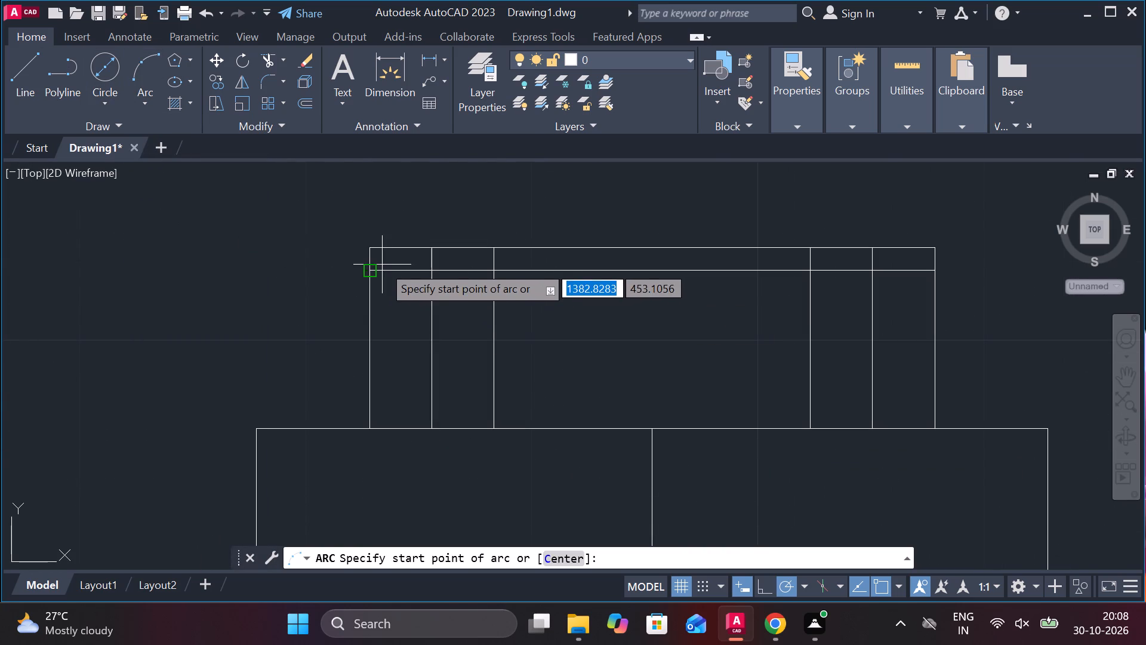
click(366, 269)
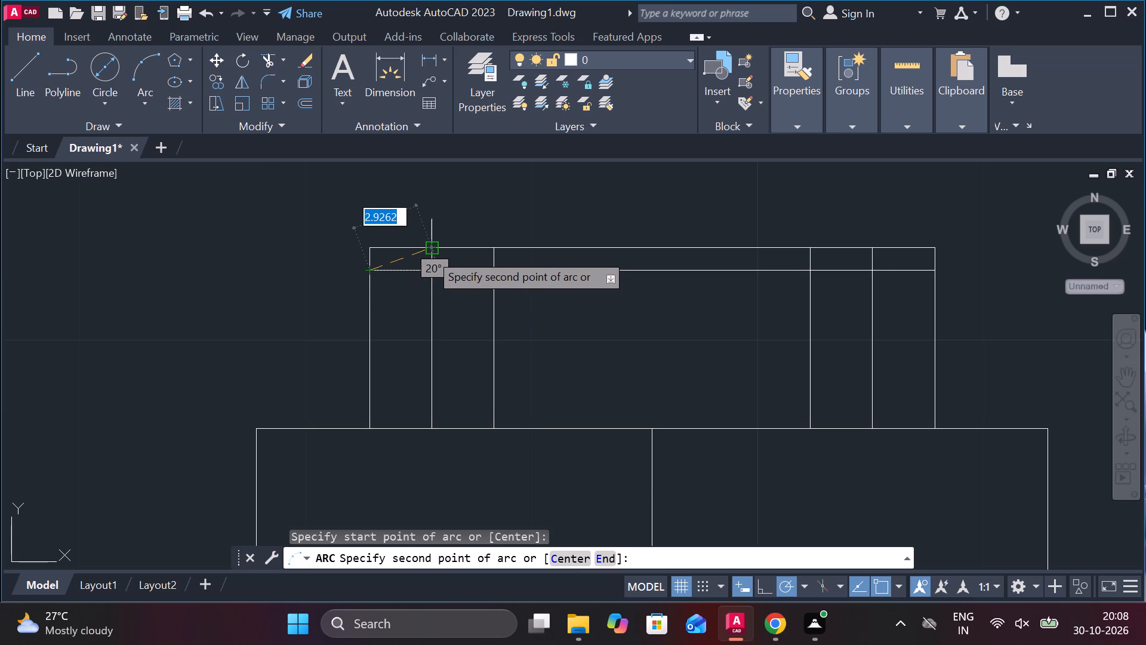
click(429, 253)
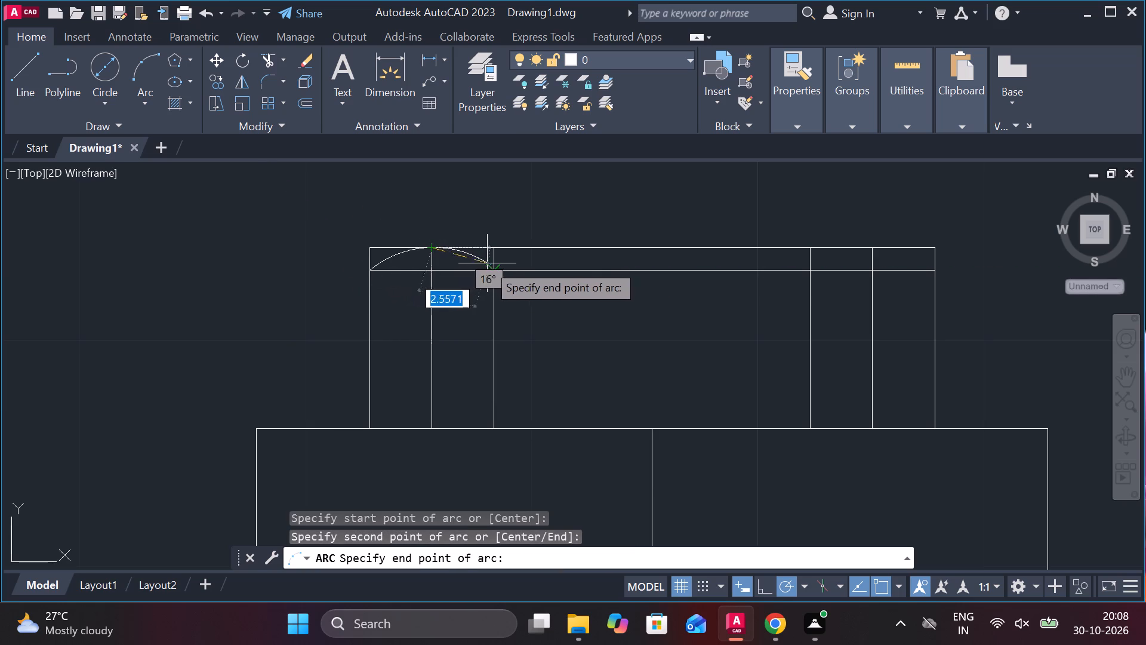
click(495, 270)
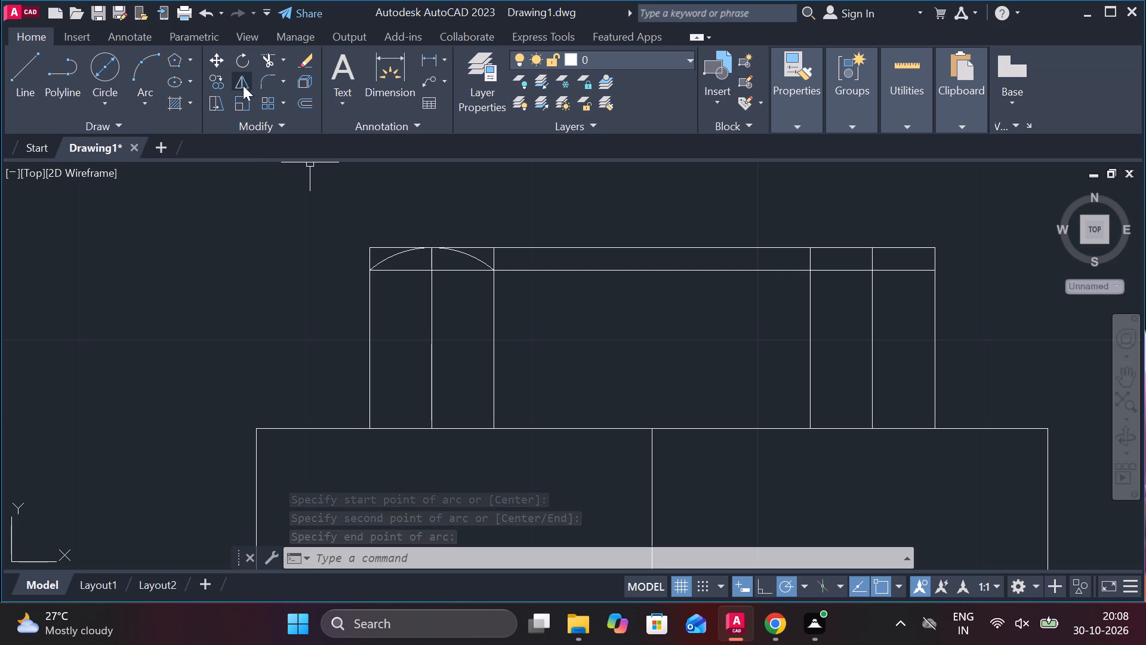
Draw a three-point arc across the middle strip, with ends on the 1-offset line and its peak at the top edge's midpoint.
click(153, 70)
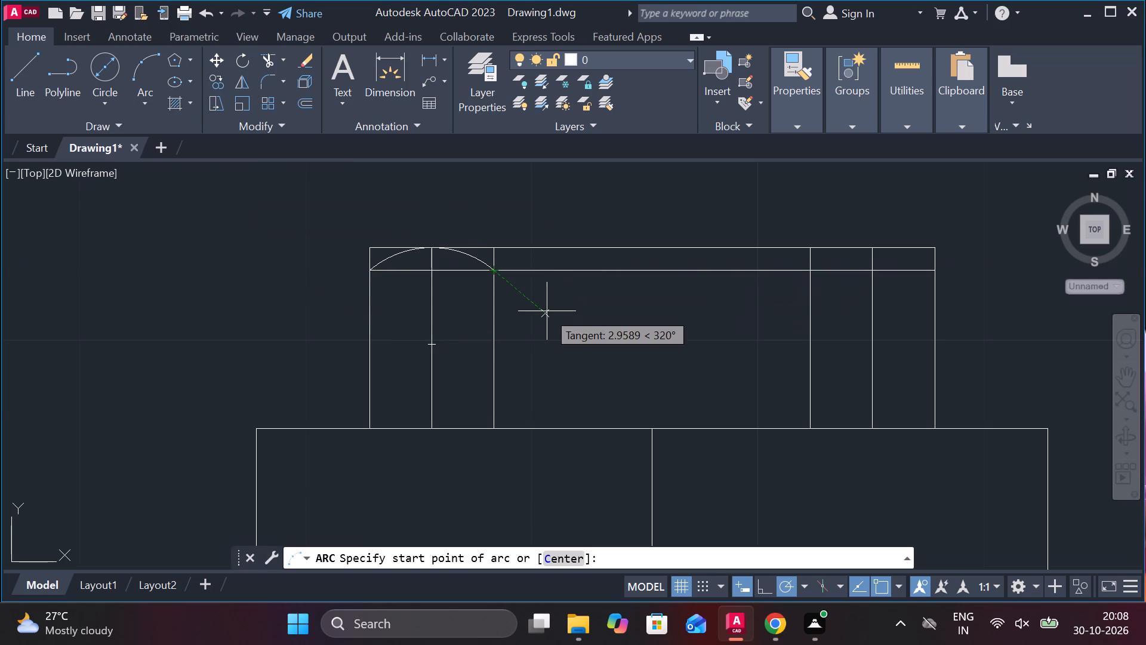
click(495, 272)
click(653, 250)
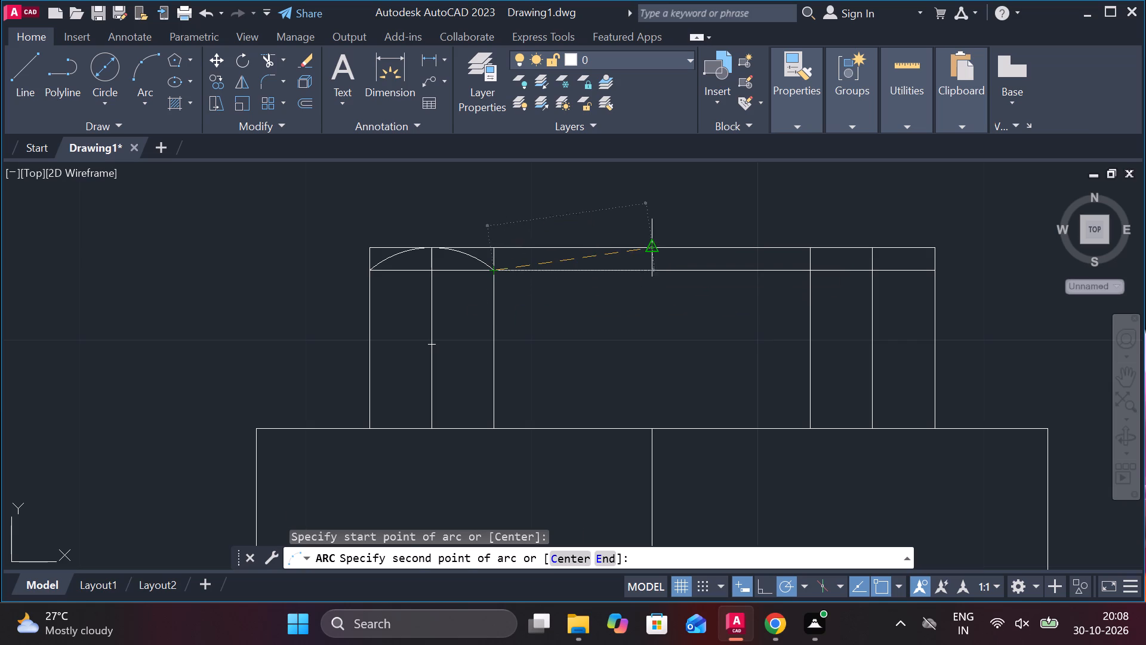
scroll(806, 274, up, 3)
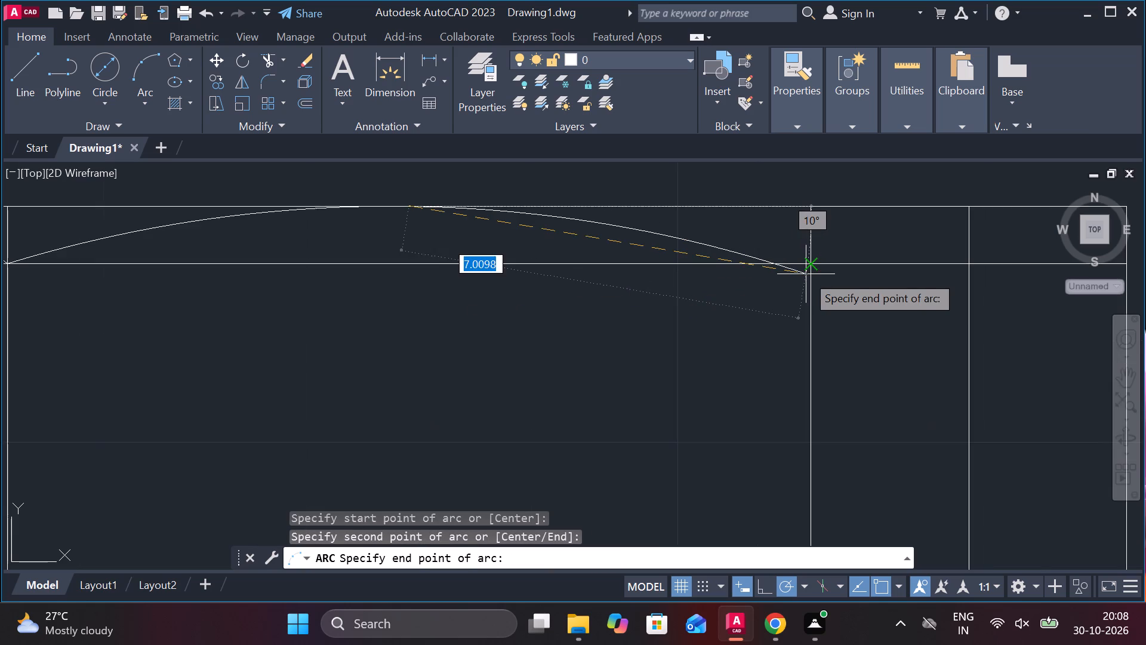
click(813, 257)
Draw a three-point arc across the right 5.5-wide strip, with ends on the 1-offset line and its peak where the 2.75-offset line meets the top edge.
scroll(626, 392, down, 3)
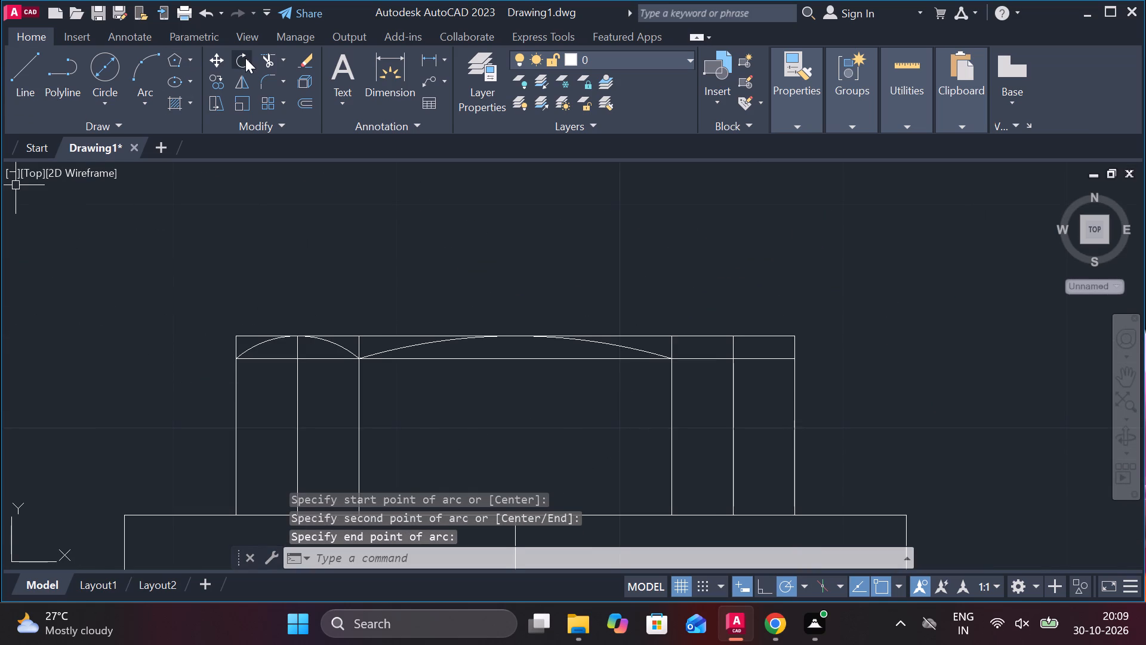
click(153, 72)
click(674, 362)
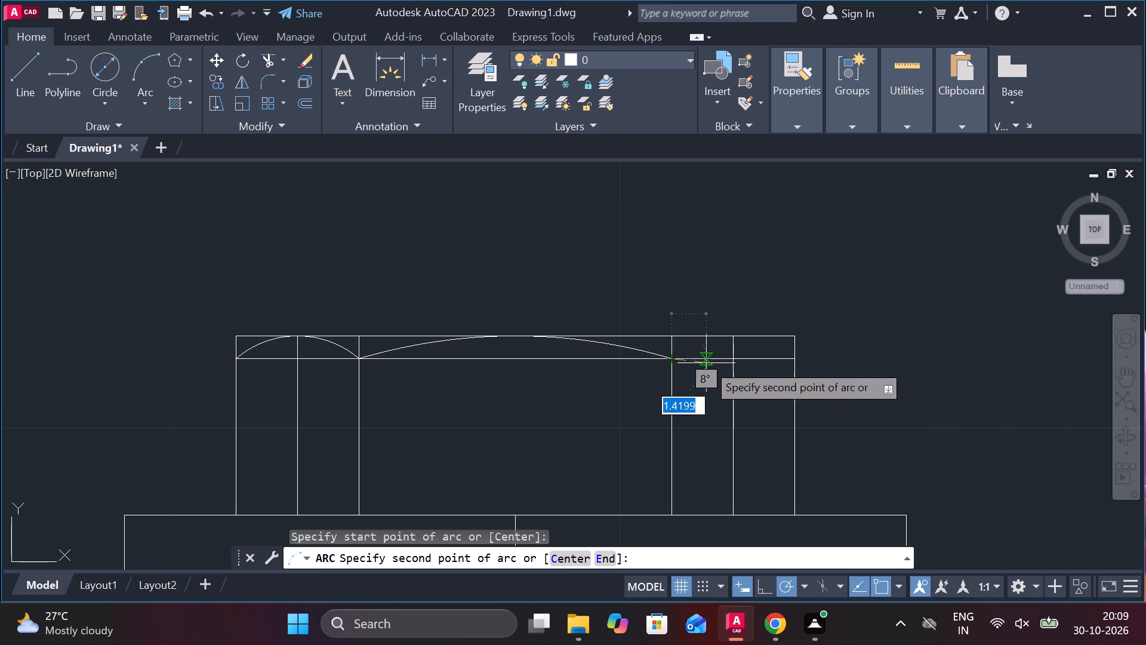
click(734, 337)
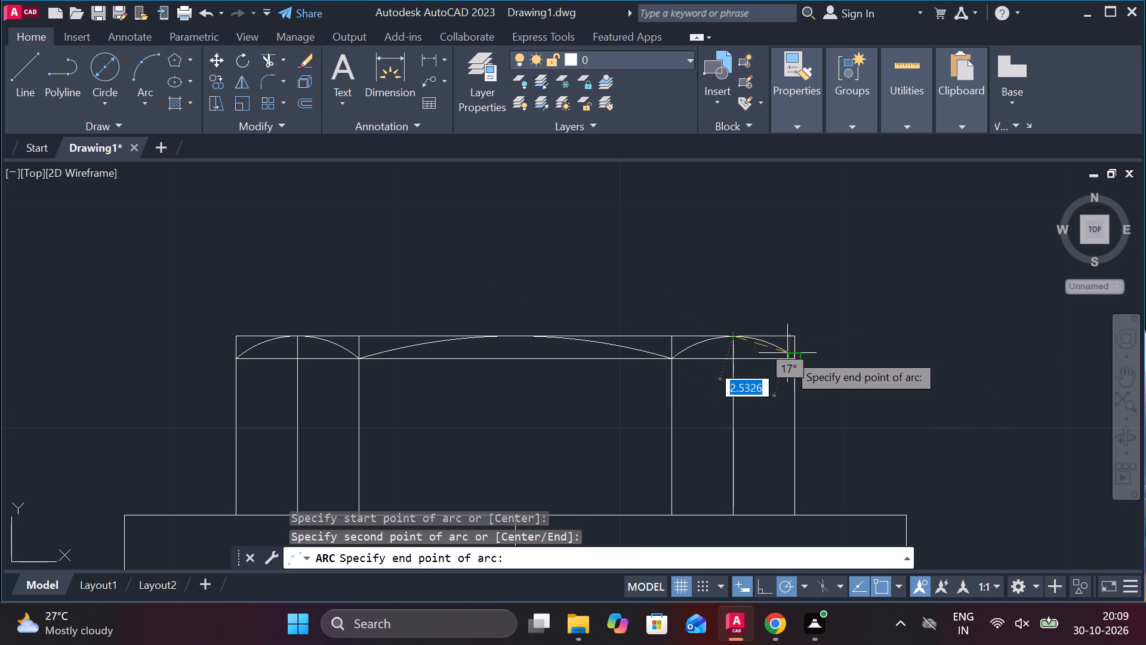
click(796, 362)
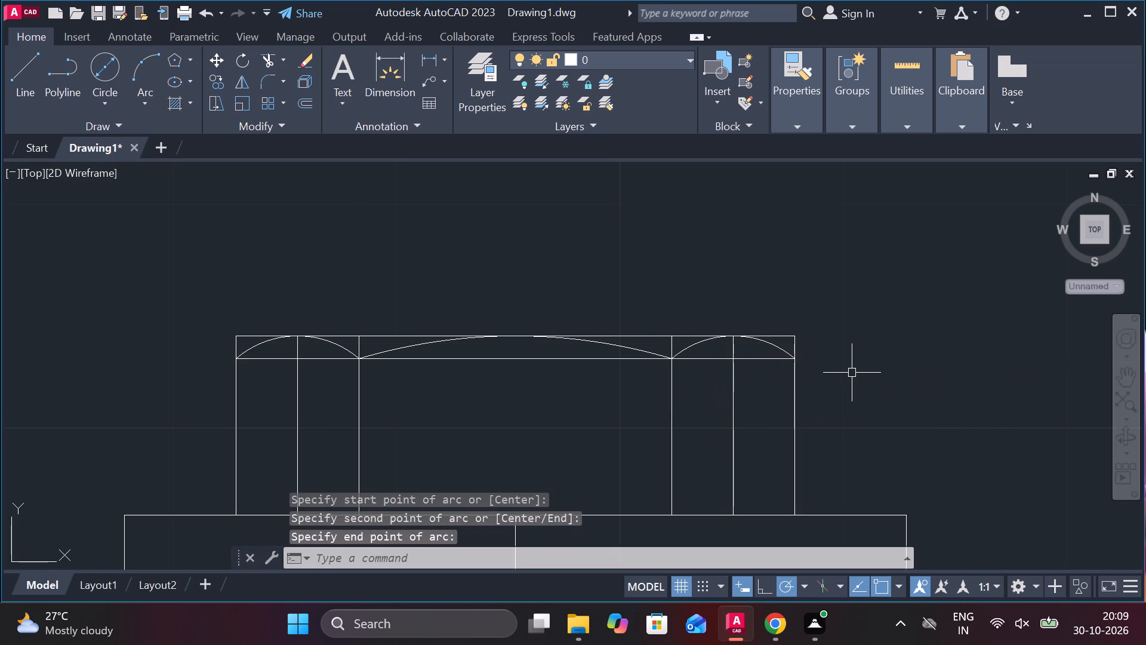
key(Escape)
Delete the two vertical 2.75-offset construction lines in the left and right strips.
scroll(519, 388, down, 2)
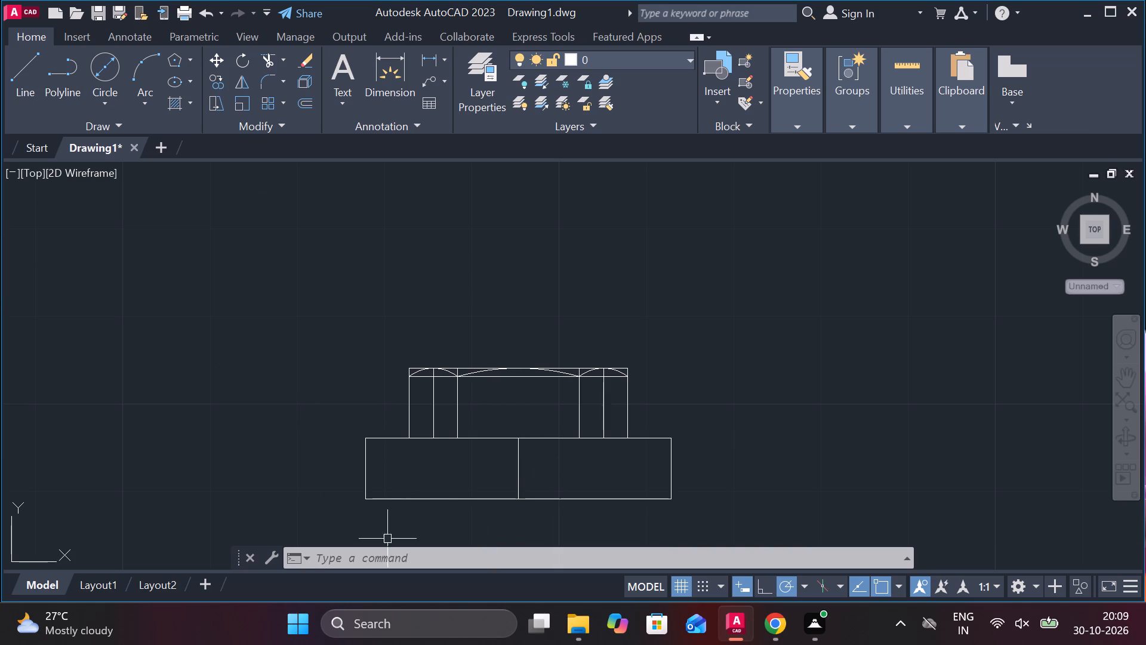
click(432, 408)
click(606, 417)
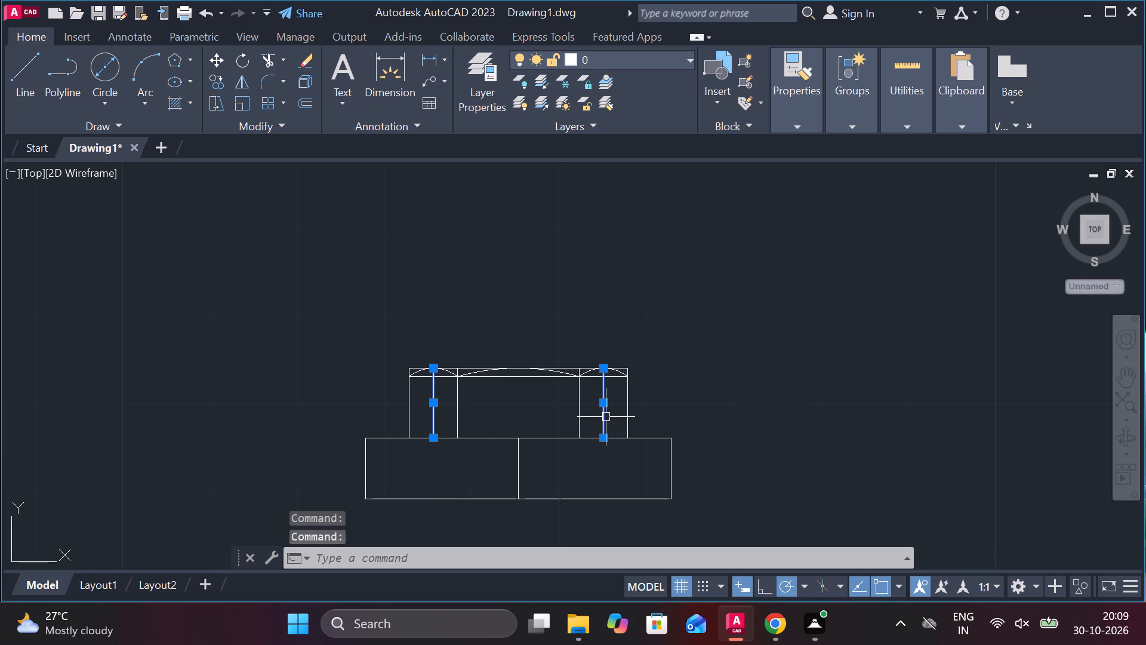
key(Delete)
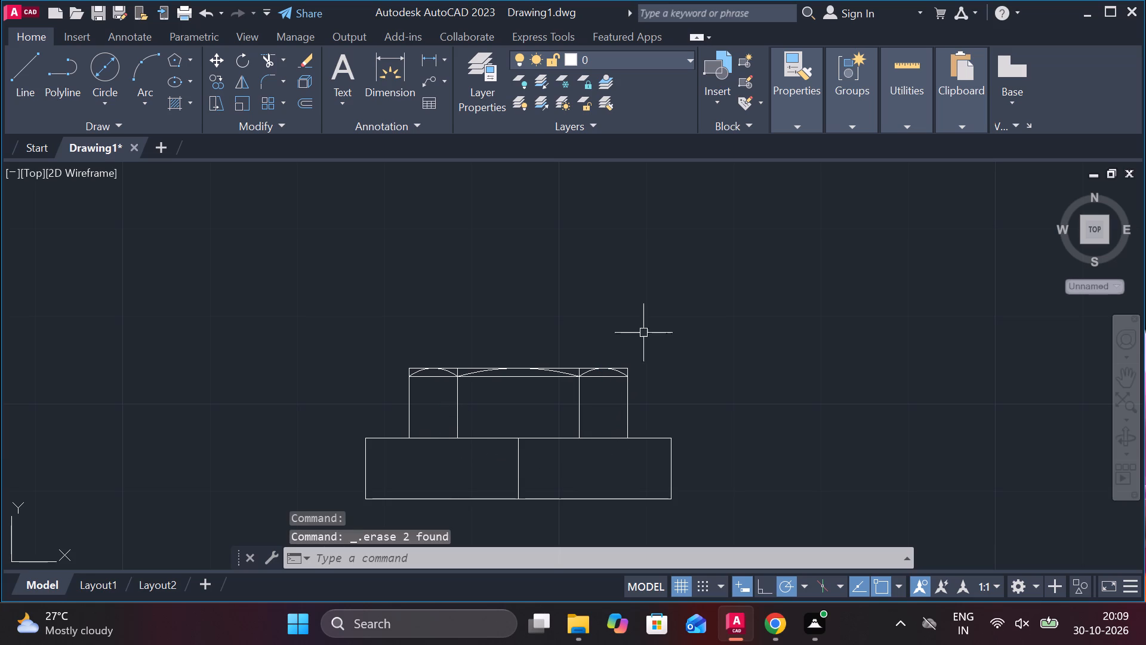
Trim the upper section's top-left corner outside the left arc, removing the ends of both the outer side and the top edge.
click(273, 56)
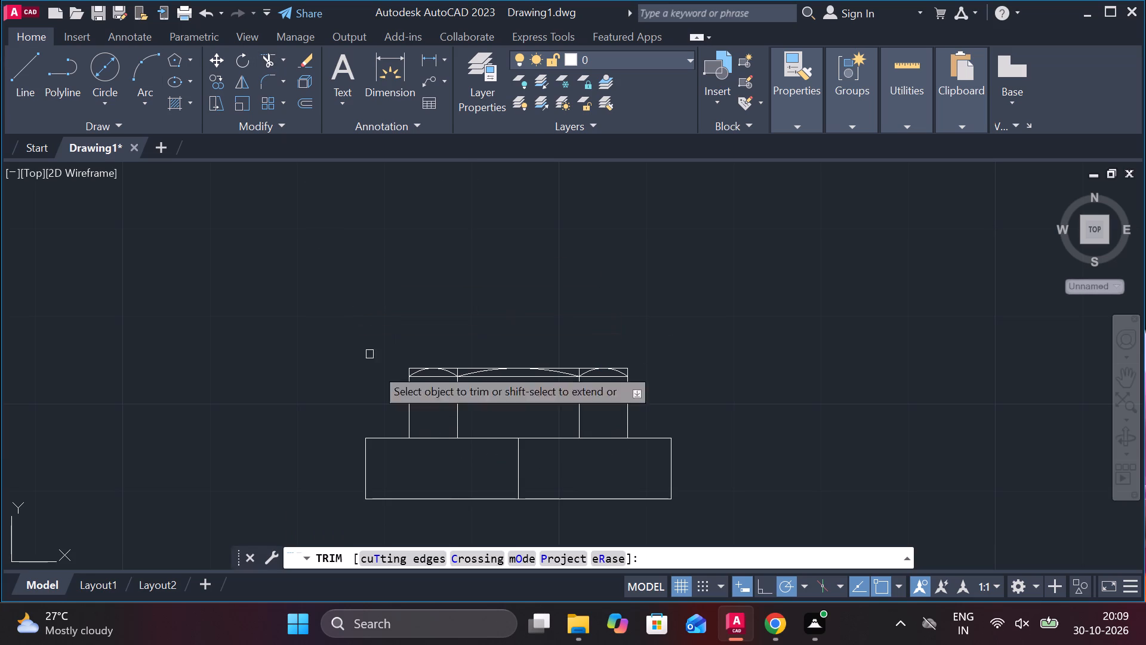
scroll(383, 371, up, 2)
click(439, 373)
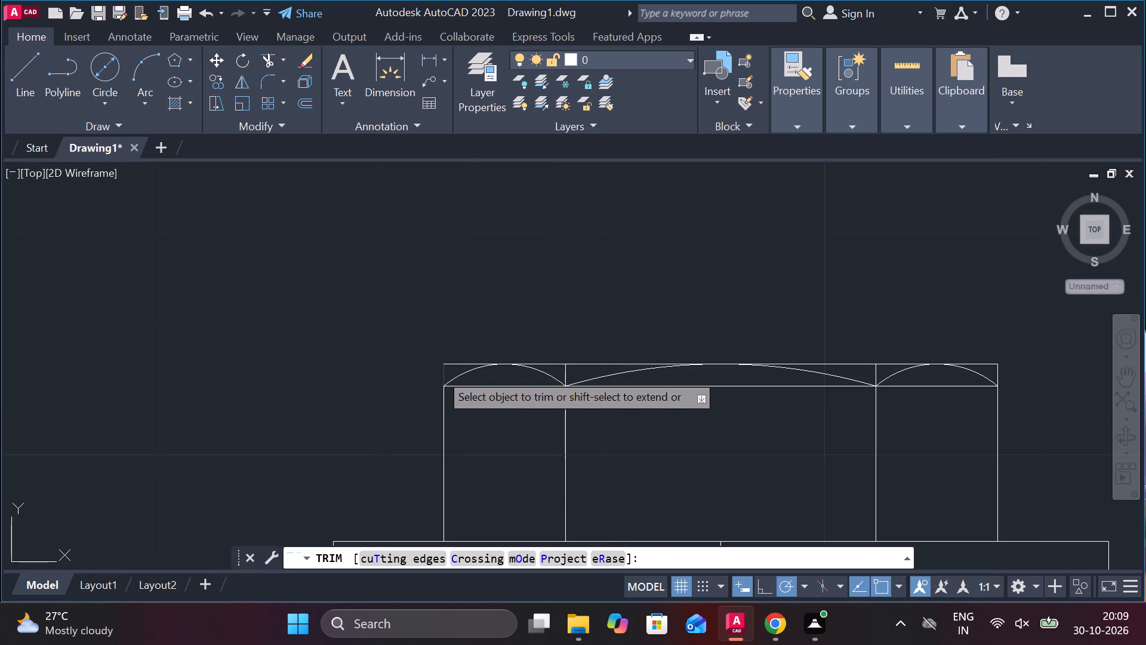
click(447, 361)
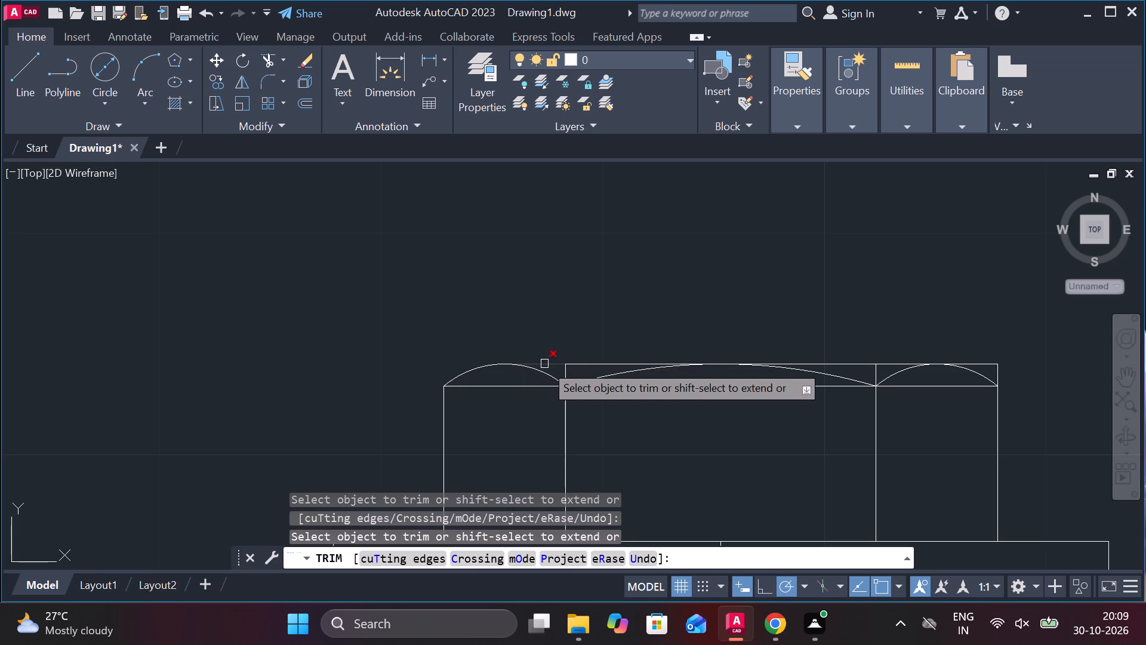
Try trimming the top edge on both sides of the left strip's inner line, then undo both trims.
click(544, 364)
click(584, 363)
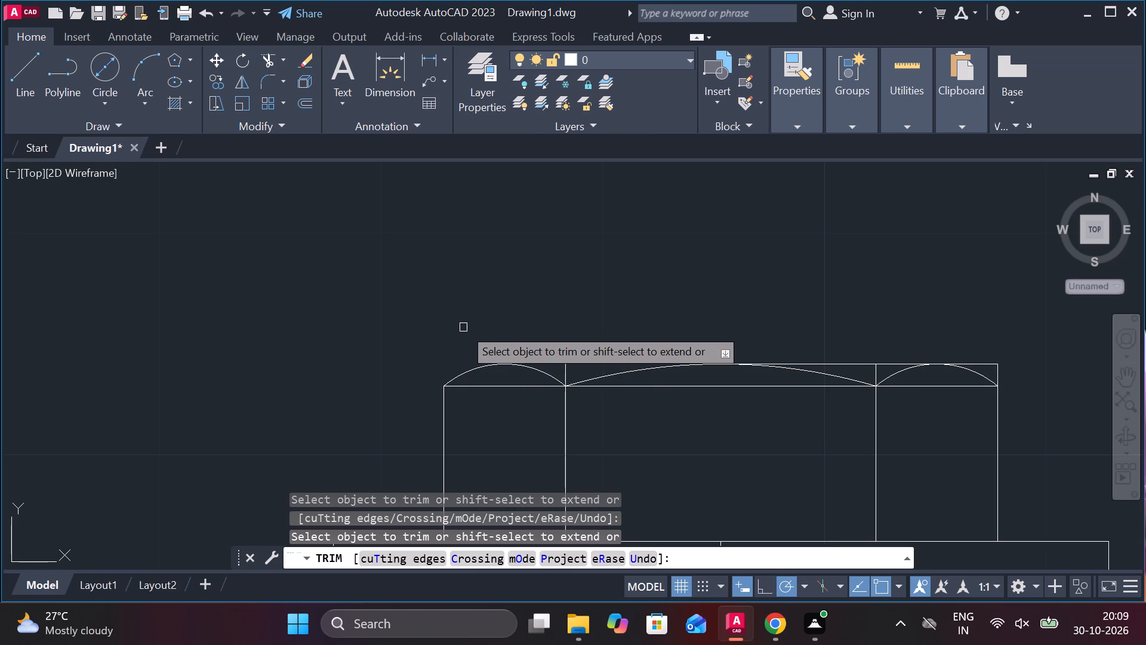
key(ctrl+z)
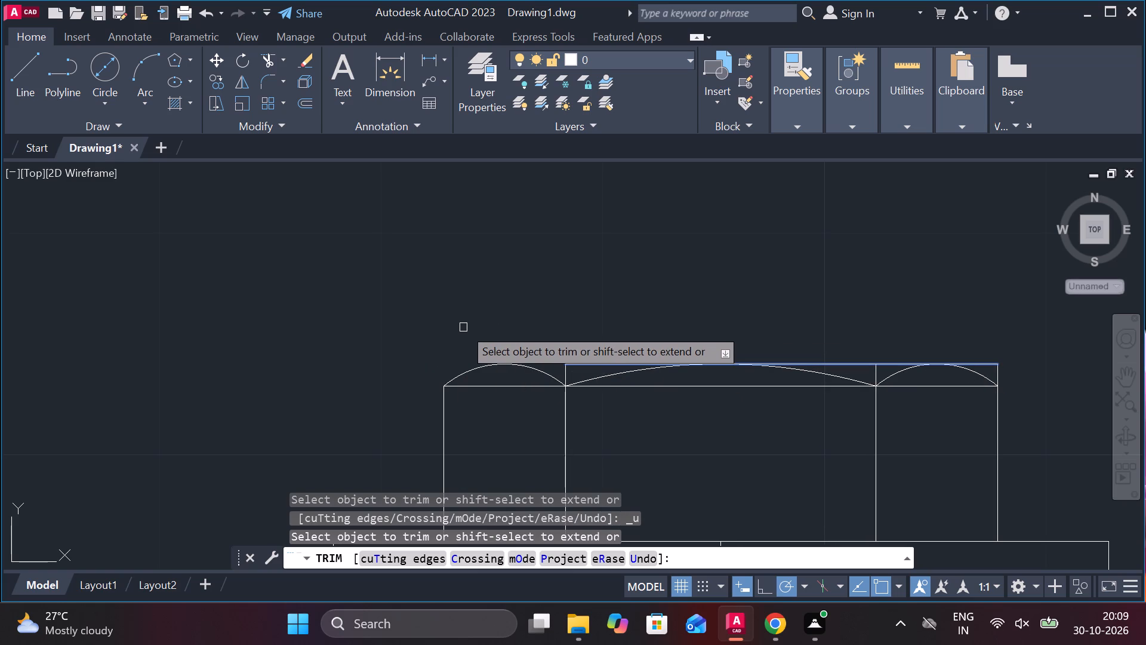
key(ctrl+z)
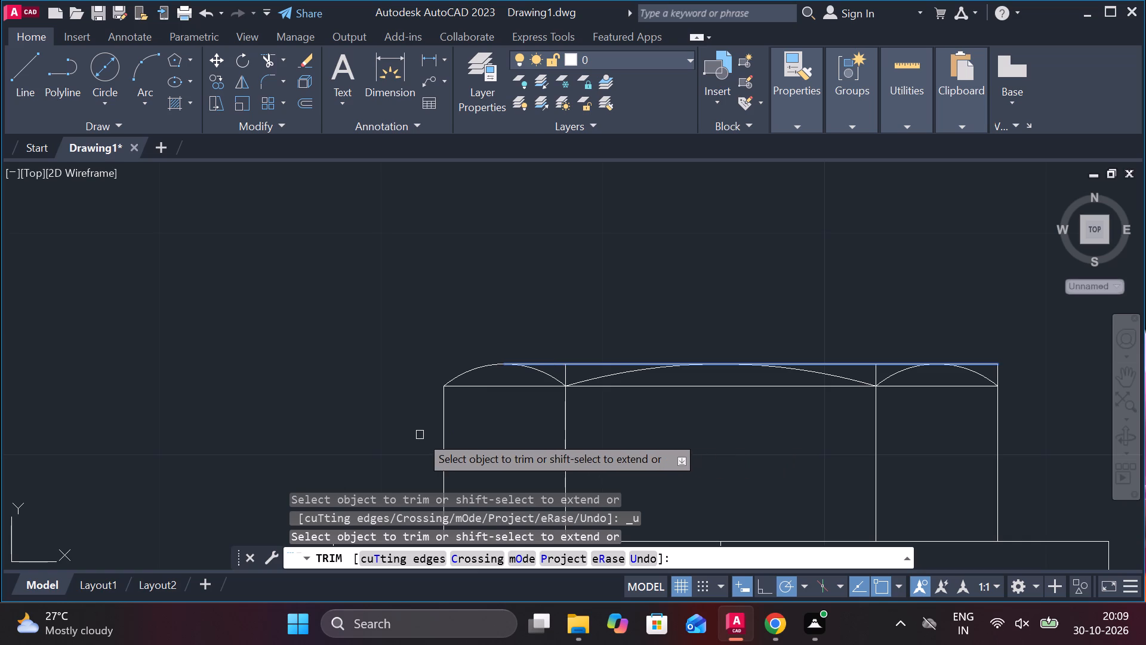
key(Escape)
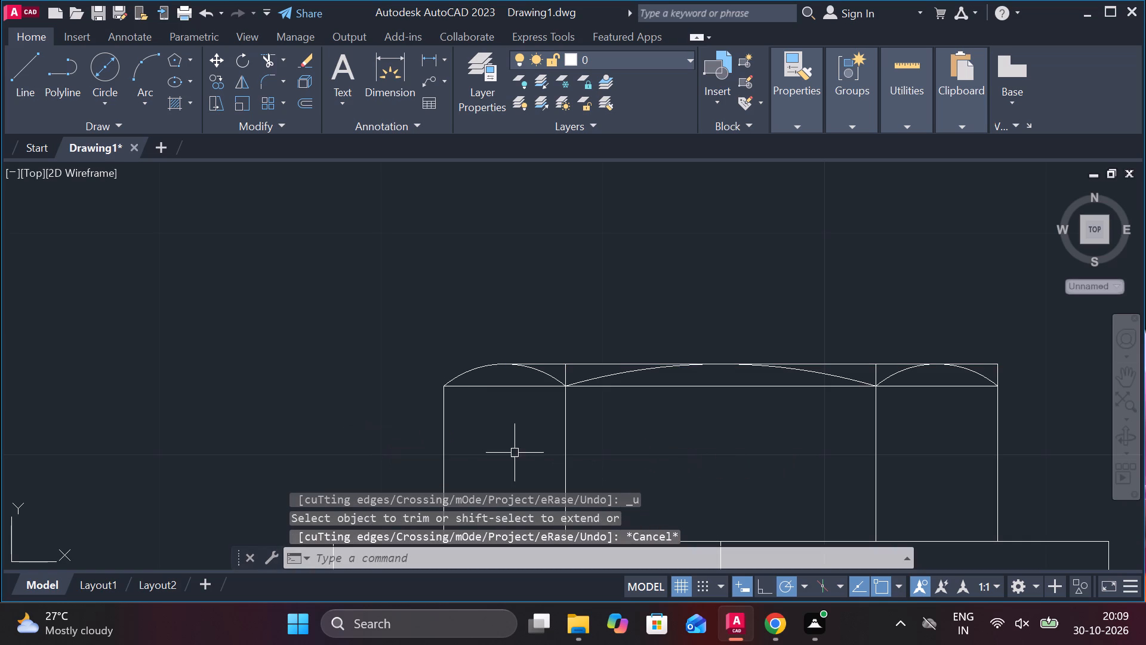
Delete the horizontal 1-offset line running below the three arcs.
click(516, 386)
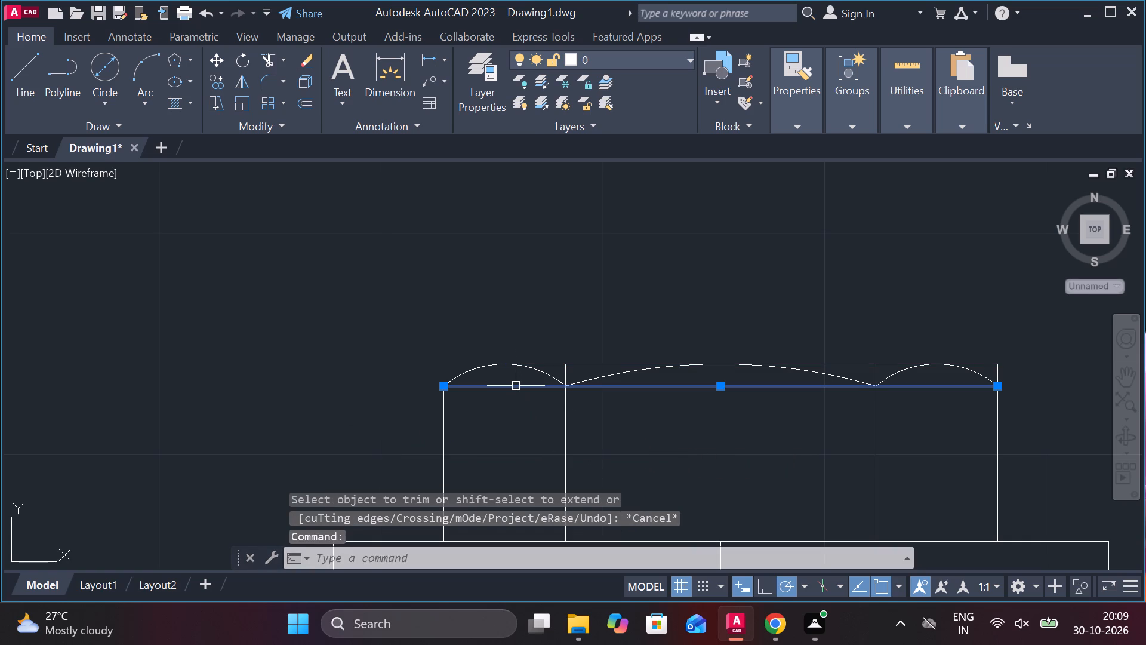
key(Delete)
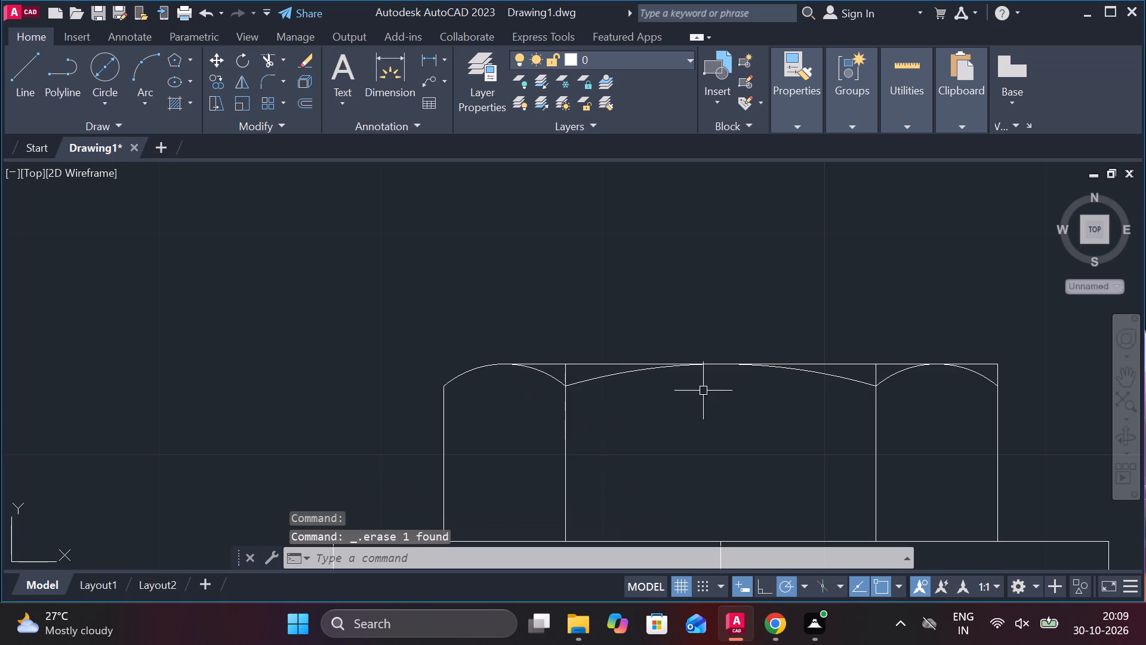
Trim the upper section's top-right corner outside the right arc, removing the ends of both the top edge and the outer side.
click(263, 63)
click(993, 363)
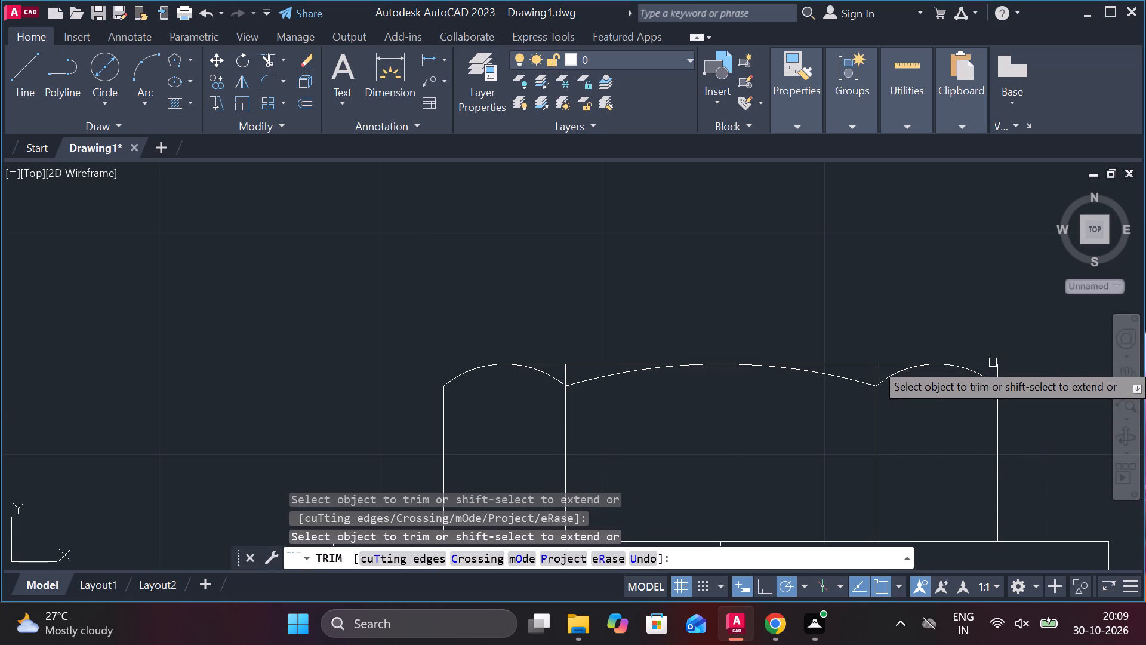
click(997, 371)
Draw a circle of diameter 4 on the vertical centreline at mid-height of the upper section.
scroll(907, 293, down, 2)
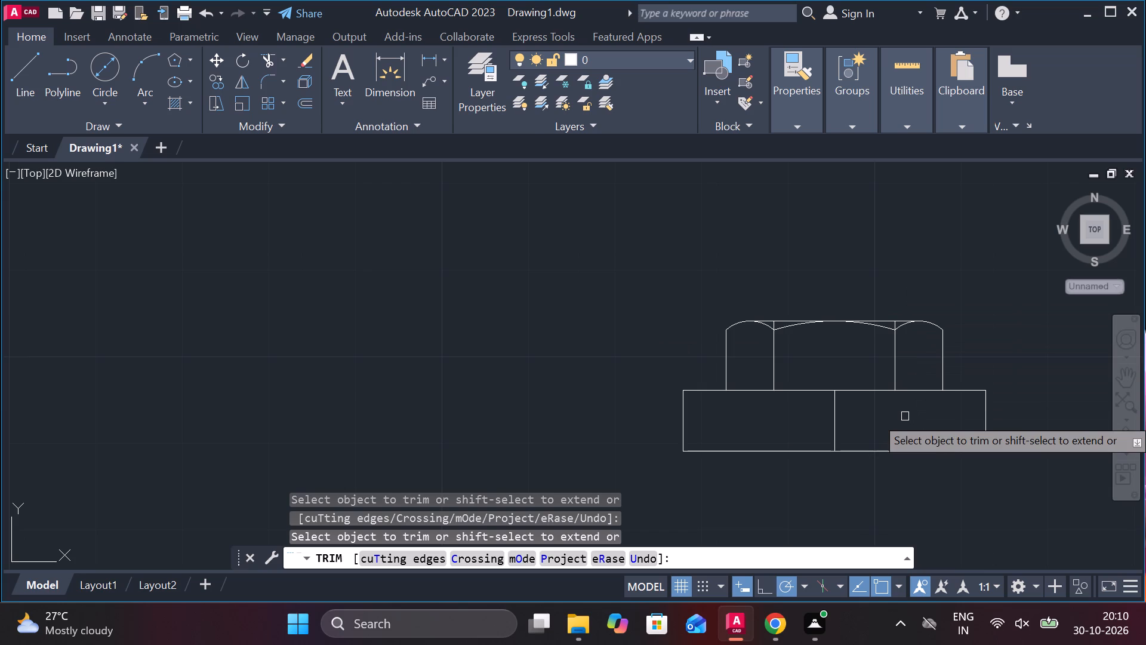
click(101, 64)
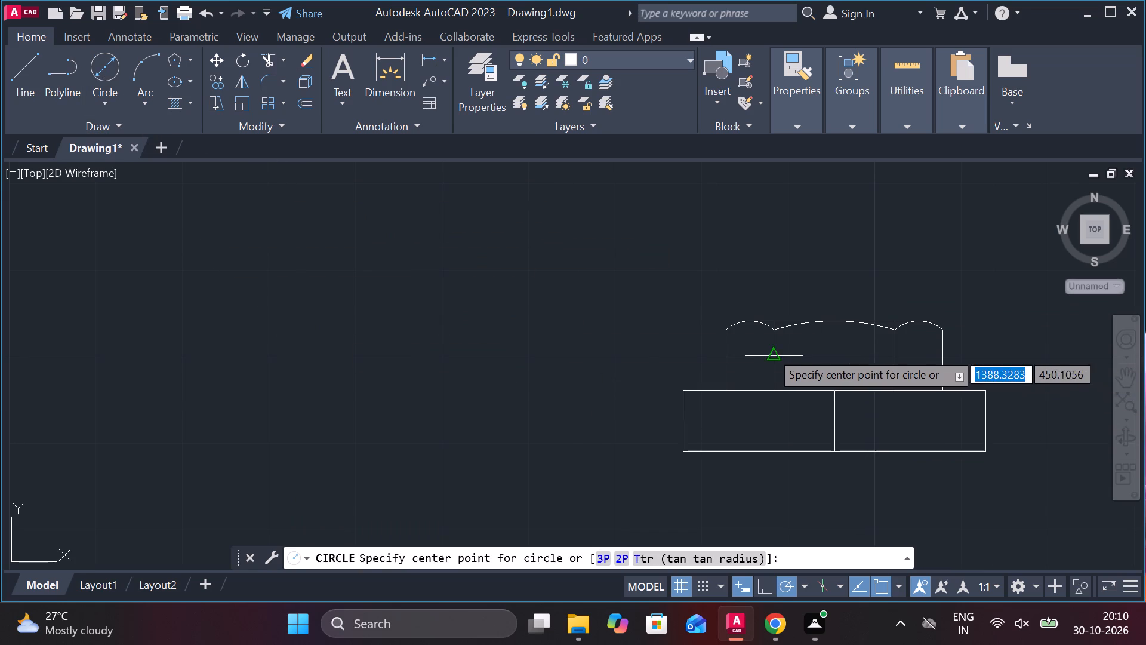
click(835, 355)
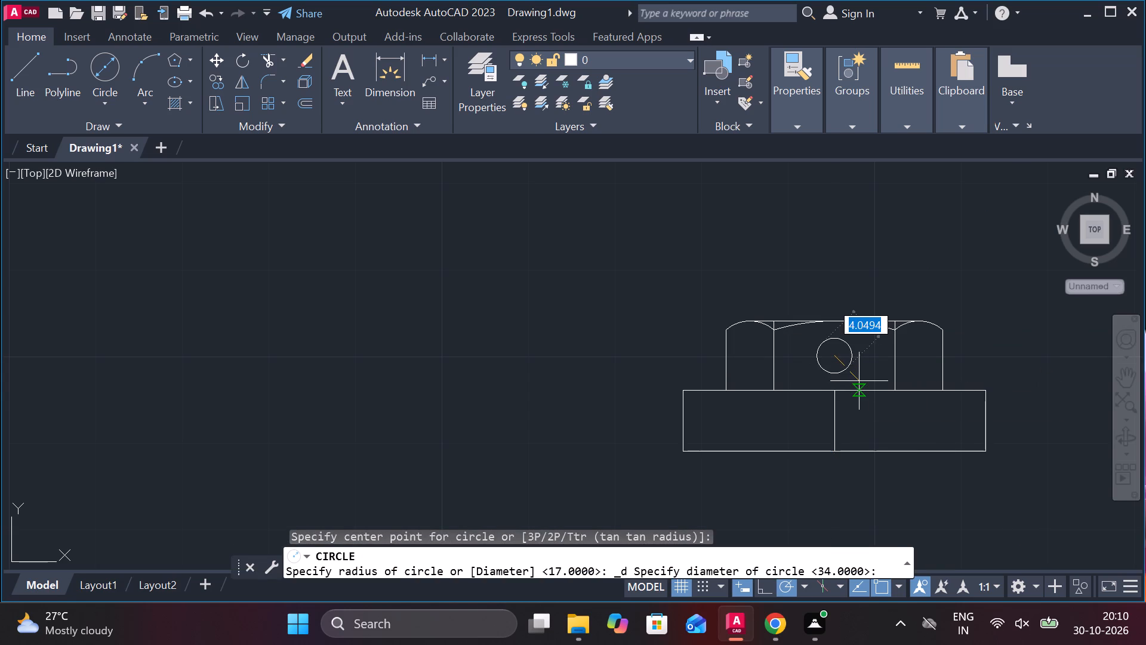
key(4)
key(Return)
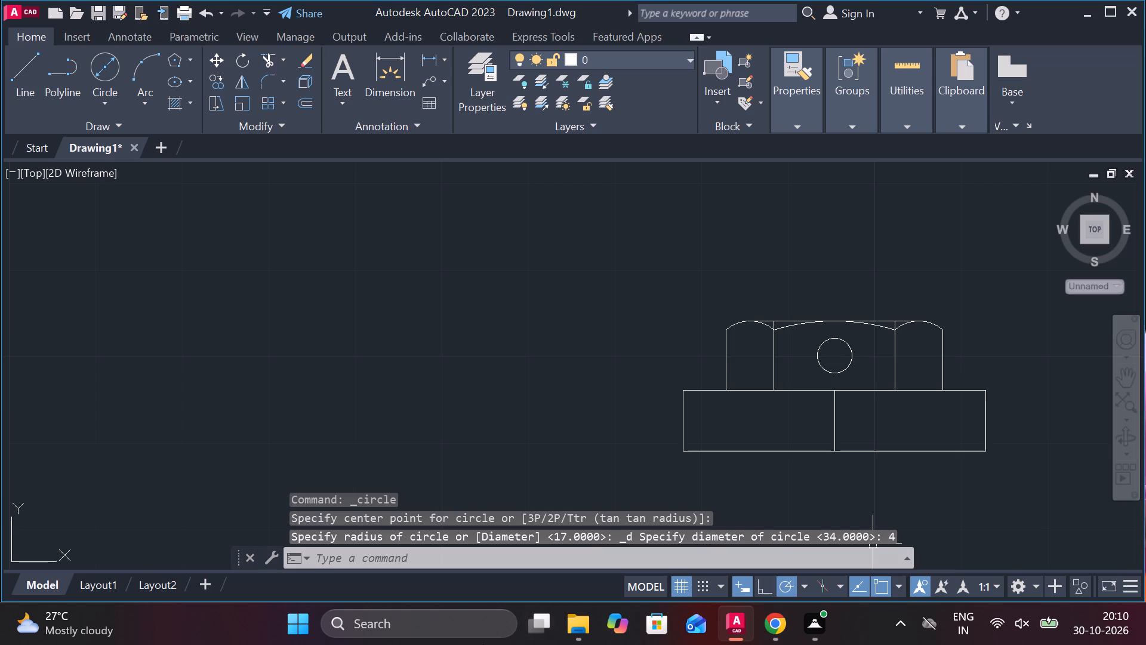
Draw a vertical line 28 long straight down from the midpoint of the lower section's bottom edge.
scroll(593, 285, down, 4)
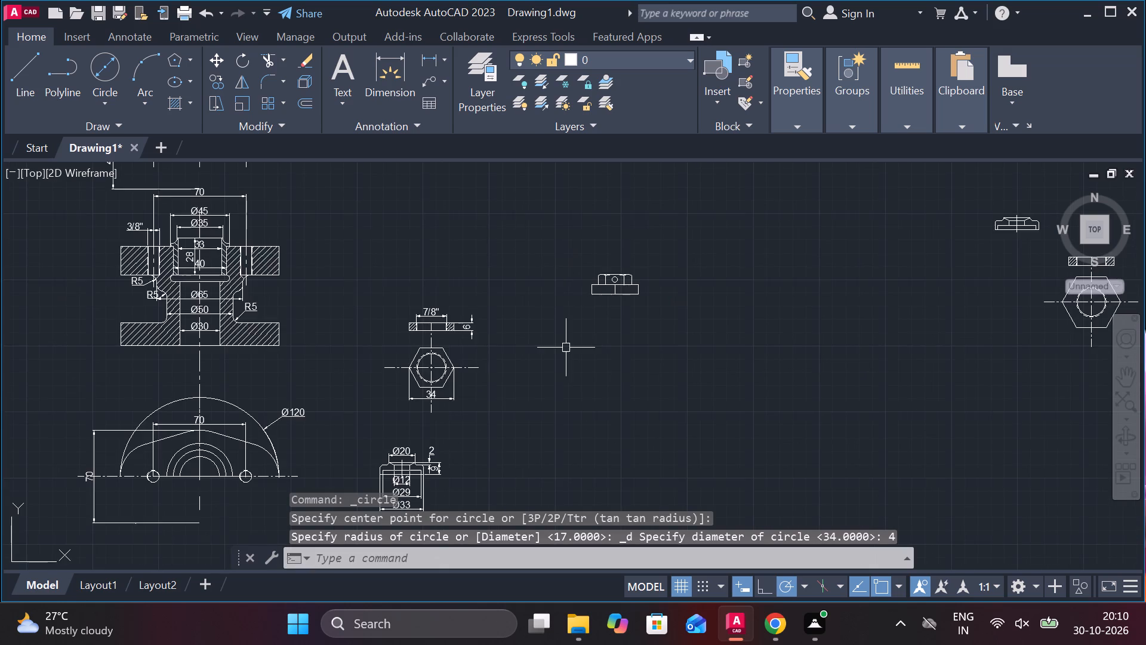
scroll(582, 286, up, 4)
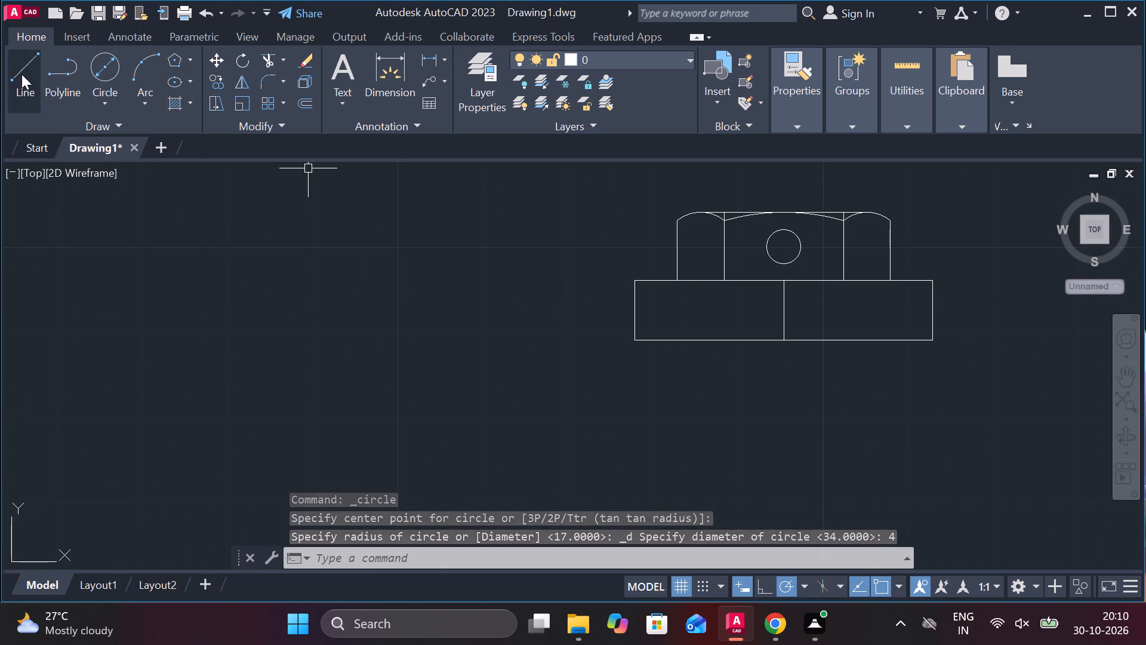
click(21, 74)
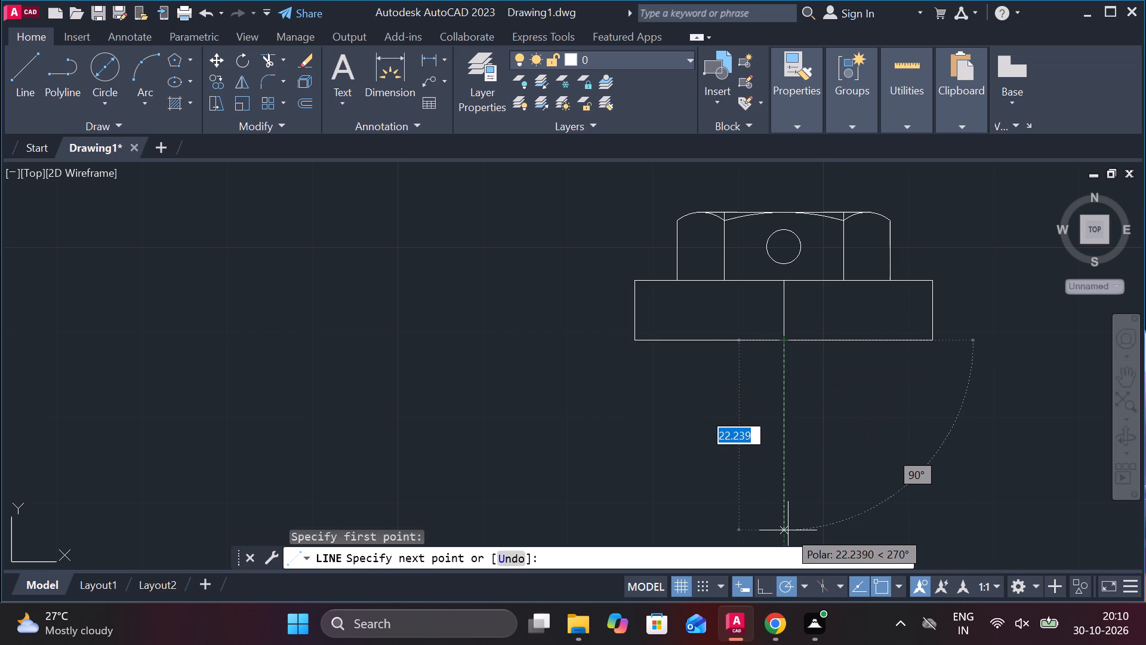
key(2)
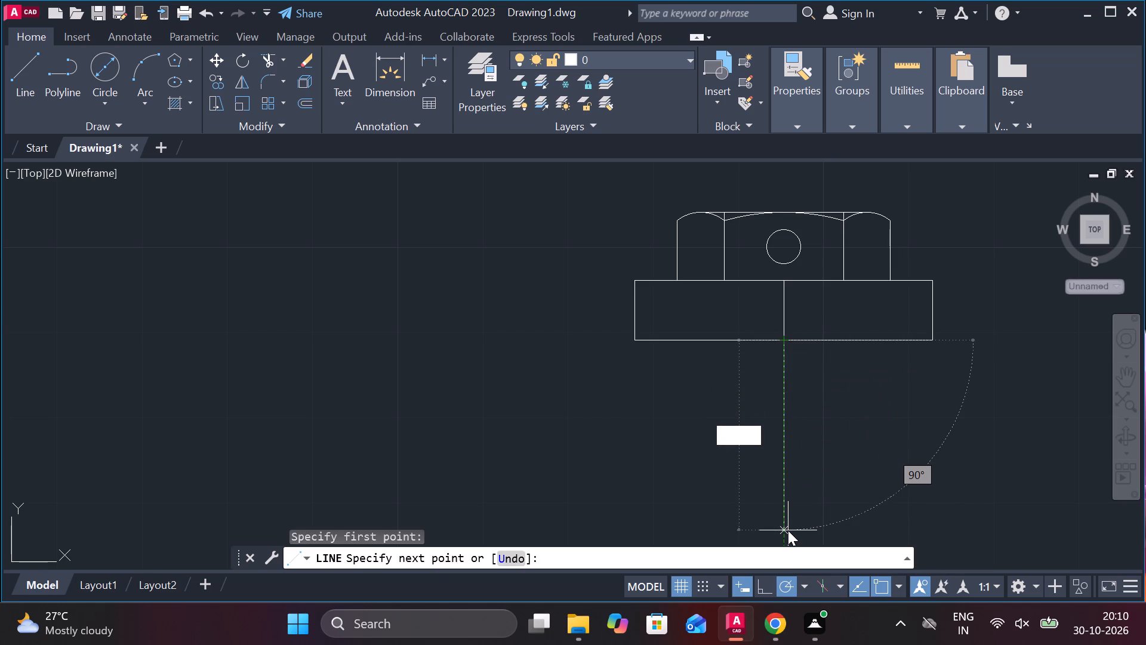
key(8)
key(Return)
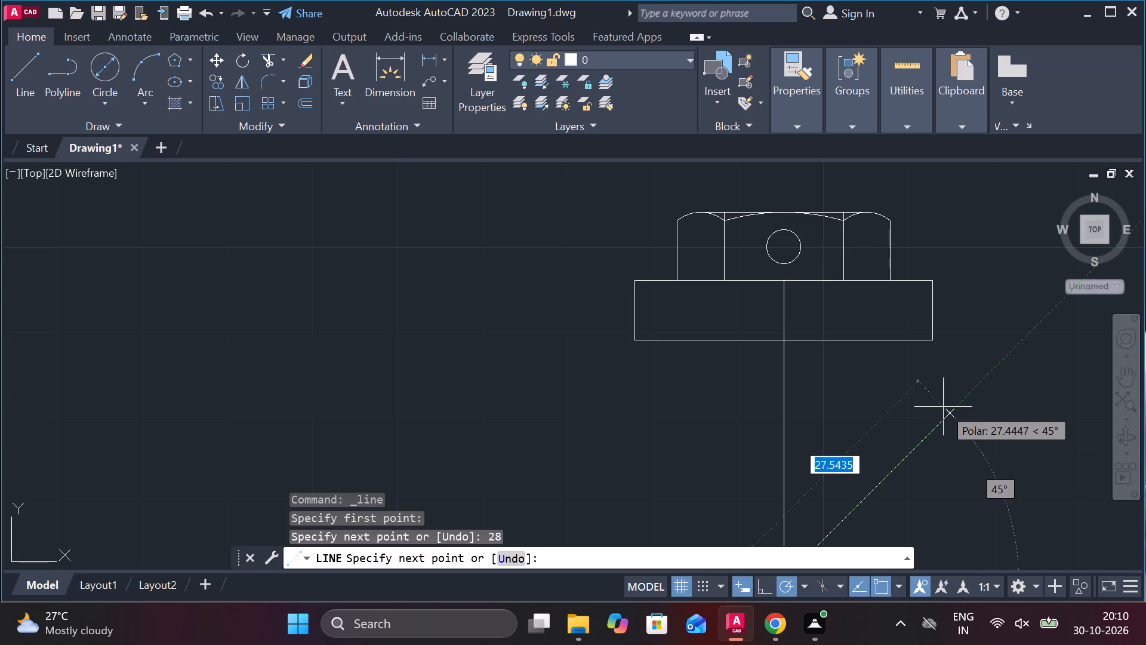
key(Escape)
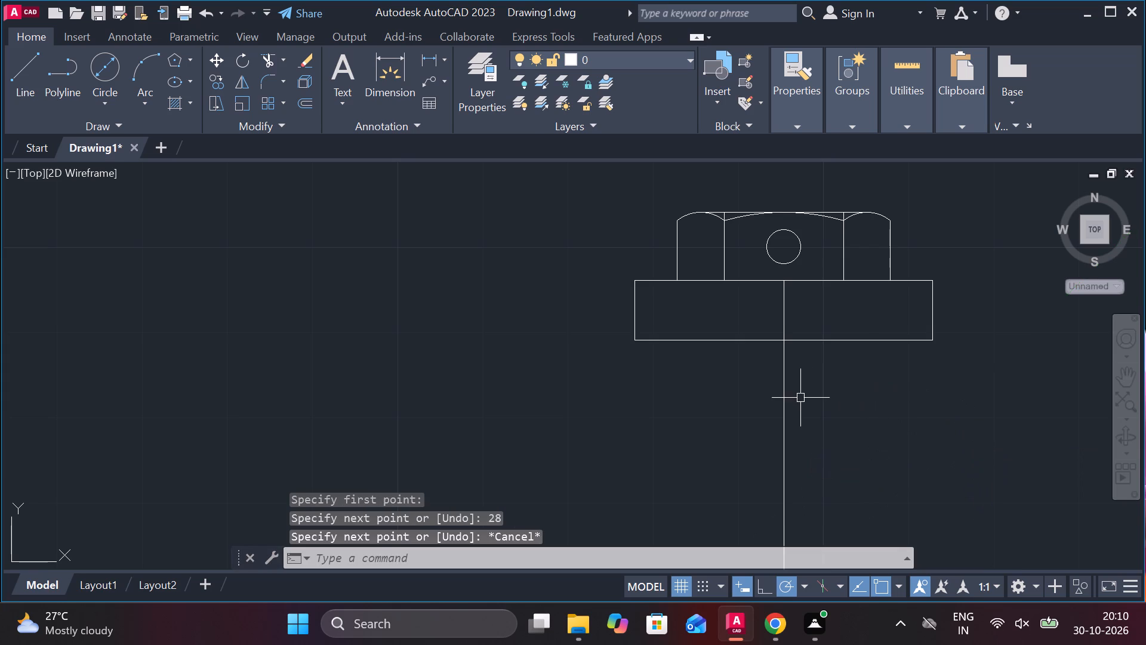
Copy the 28-long vertical line below the lower section 16.5 to each side of the centreline.
scroll(800, 398, down, 2)
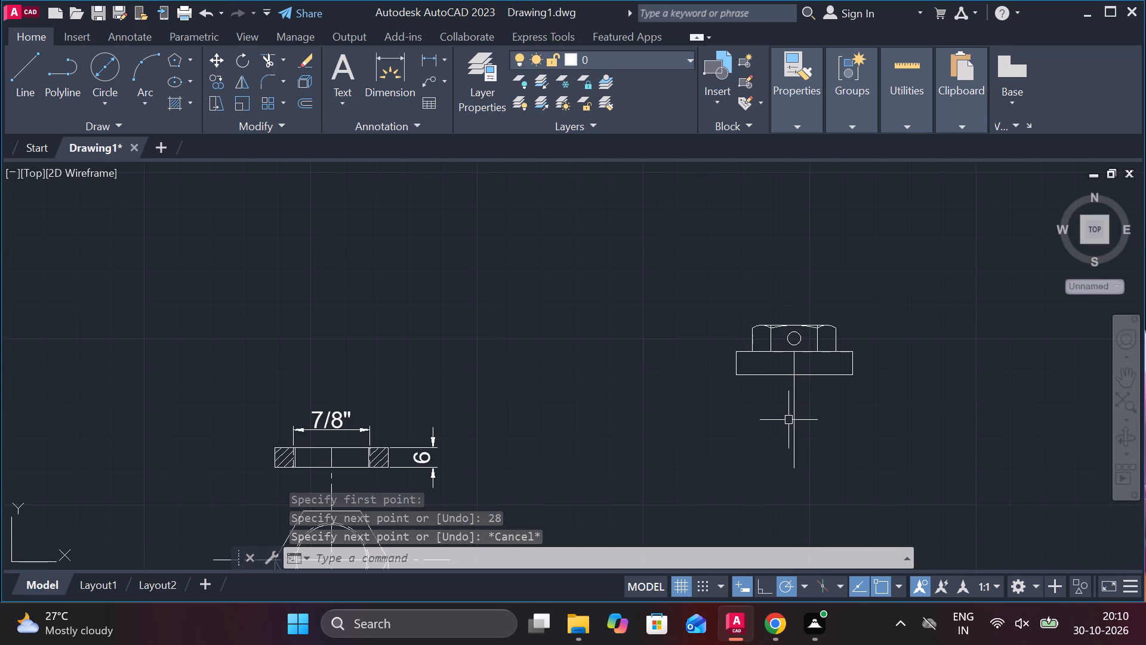
click(794, 415)
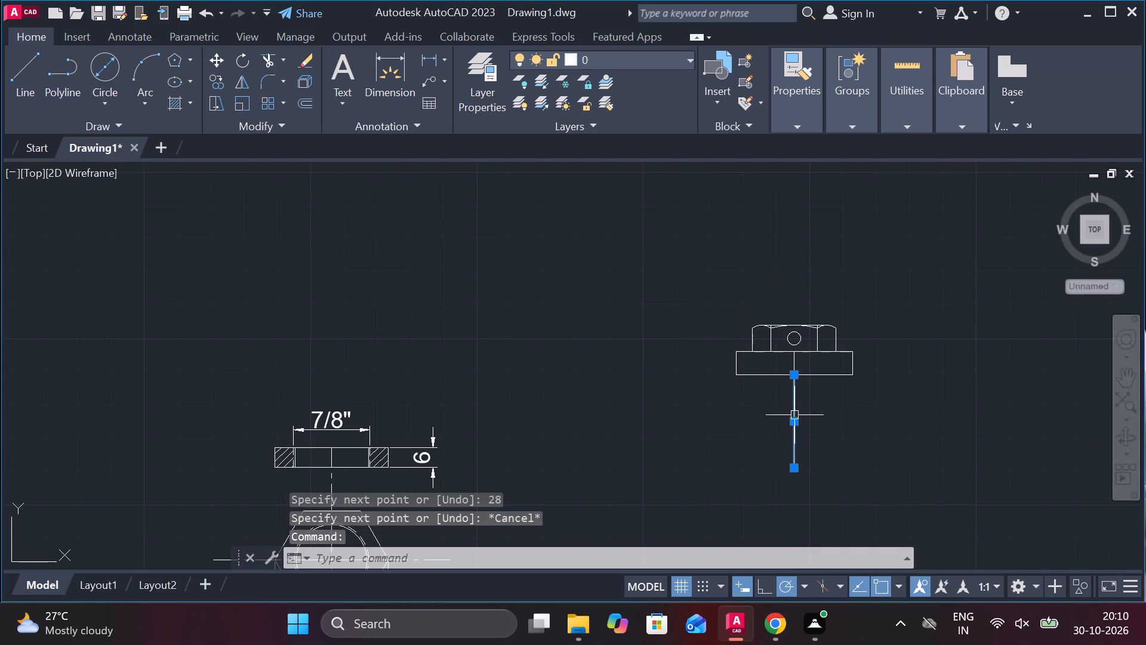
click(222, 87)
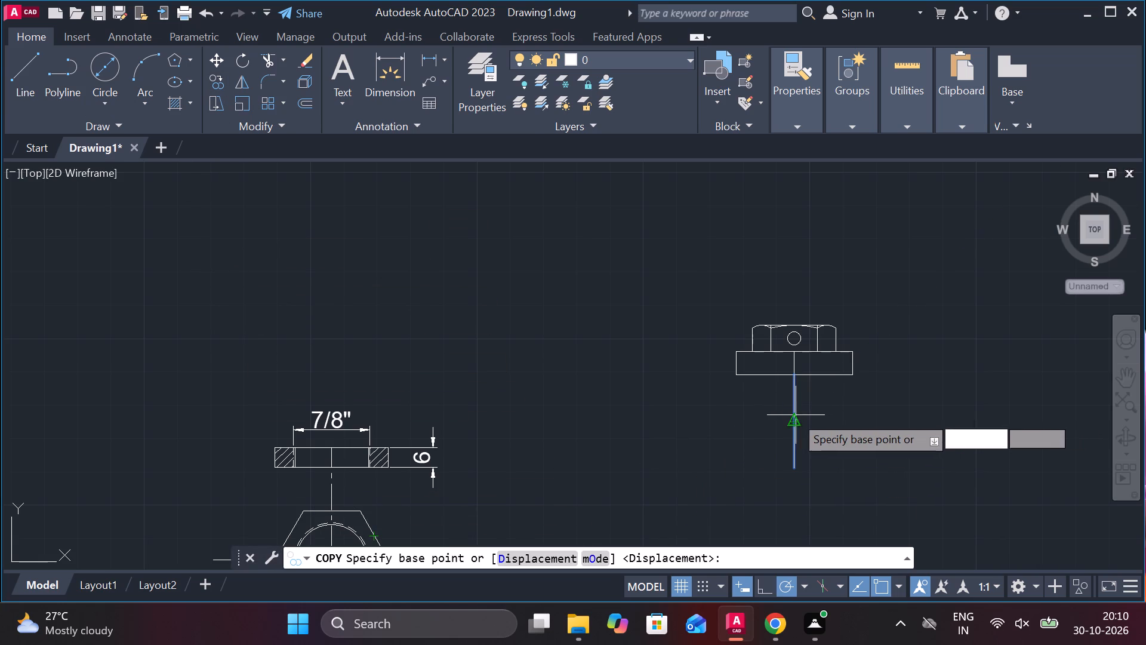
click(794, 422)
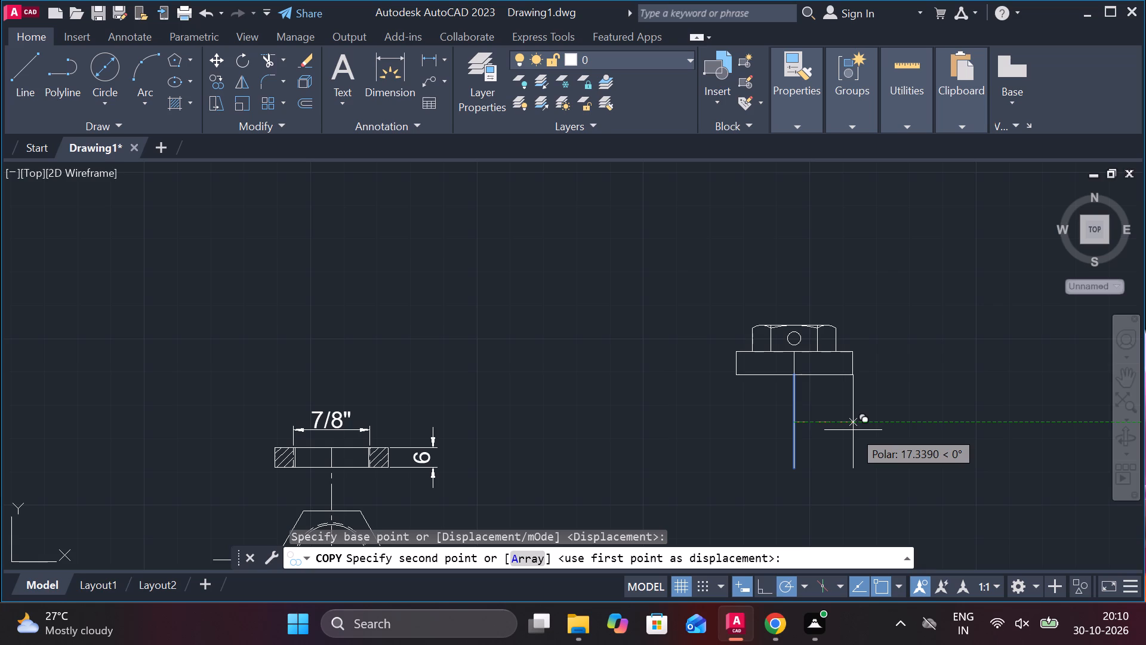
key(1)
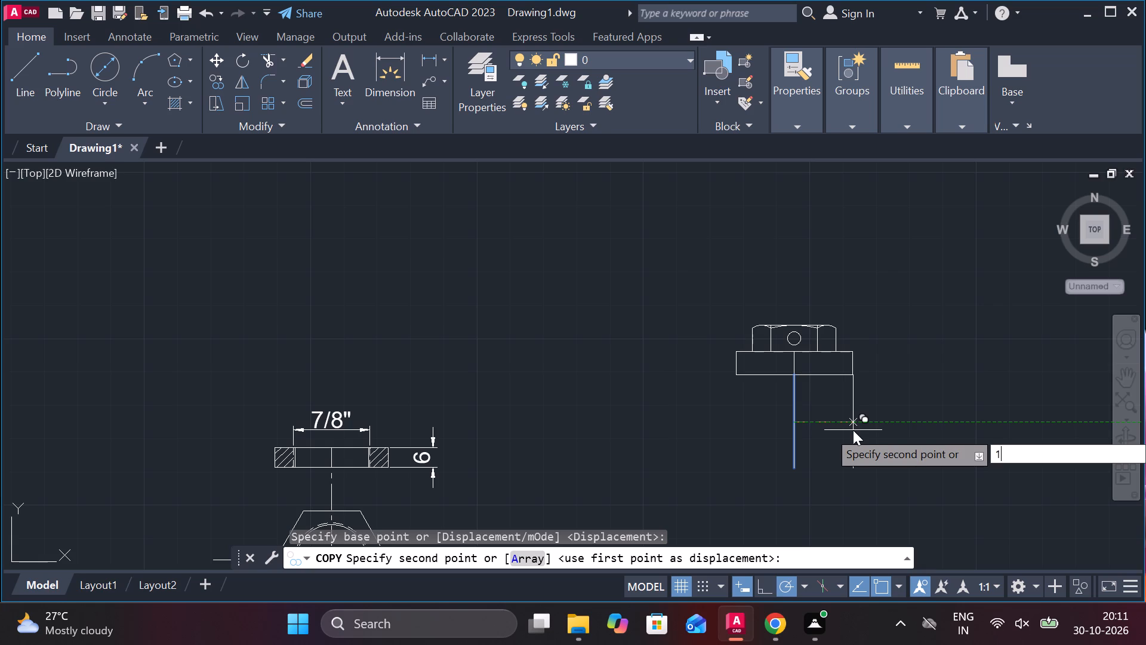
text(6.5)
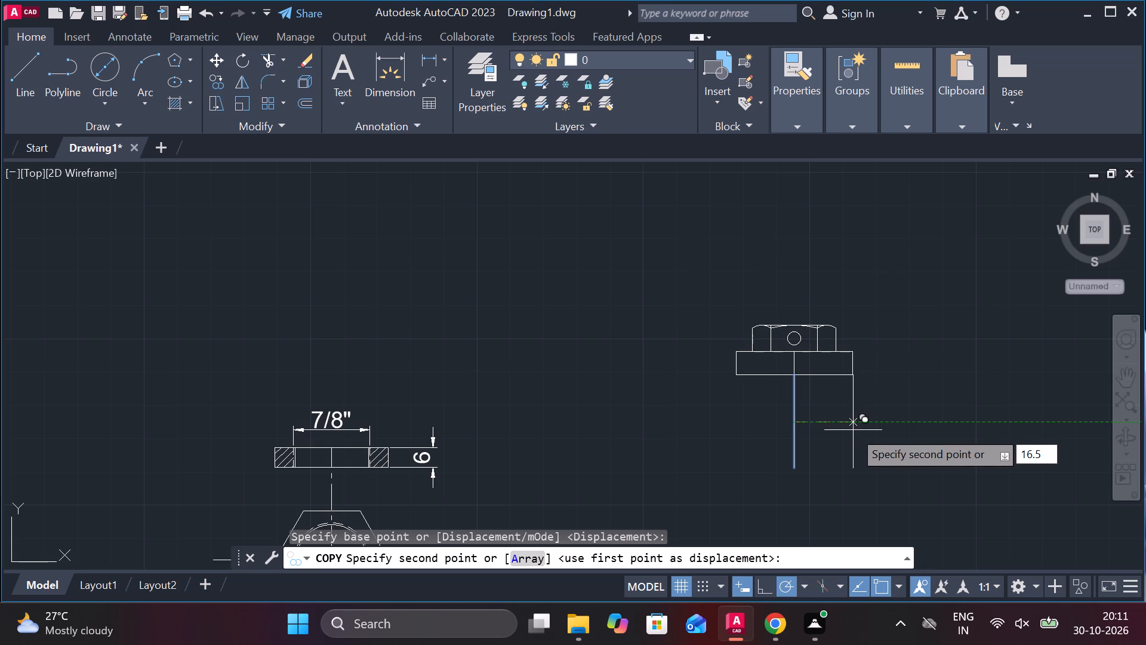
key(Return)
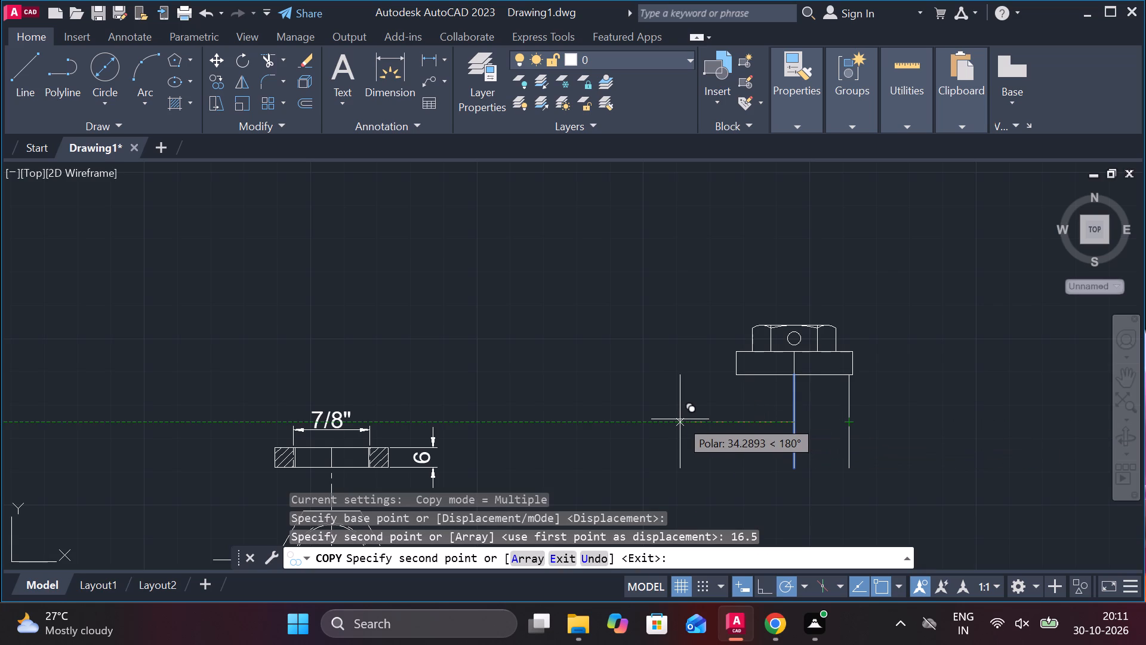
key(1)
text(6.)
key(5)
key(Return)
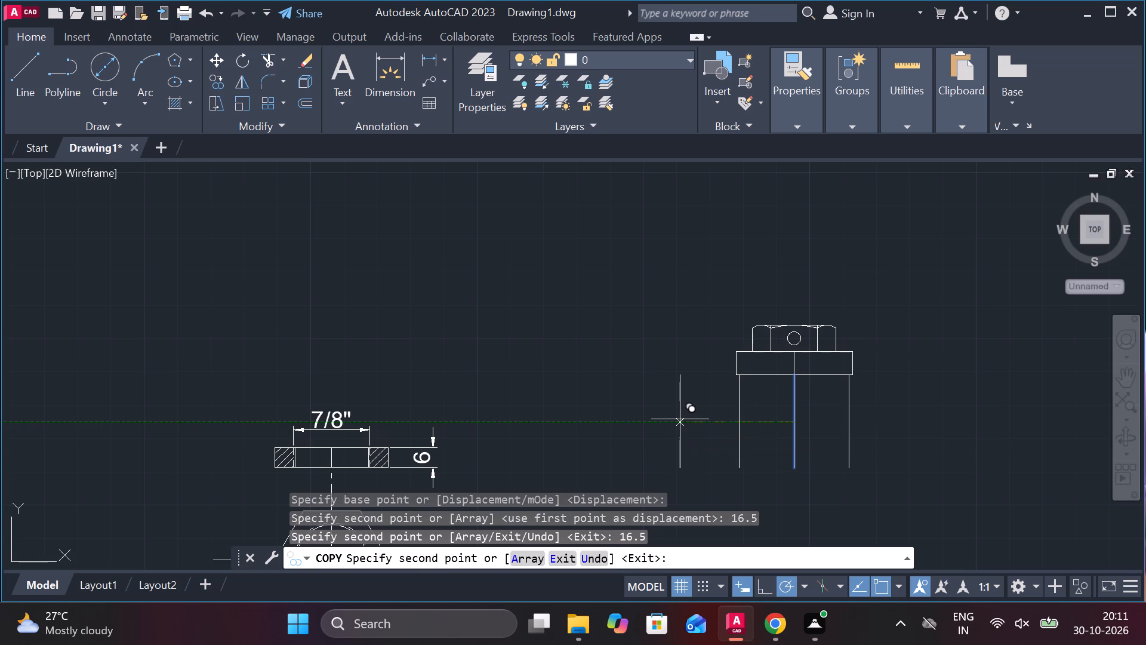
key(Escape)
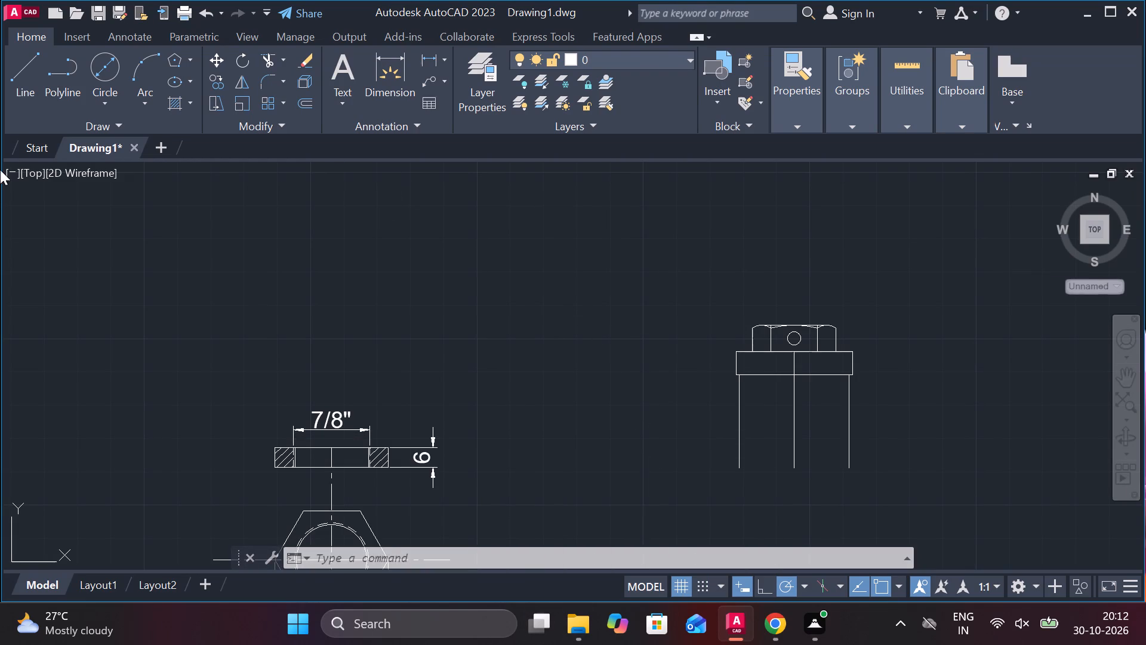
Draw a horizontal line joining the lower ends of the two outer vertical lines to close the body's bottom.
click(31, 83)
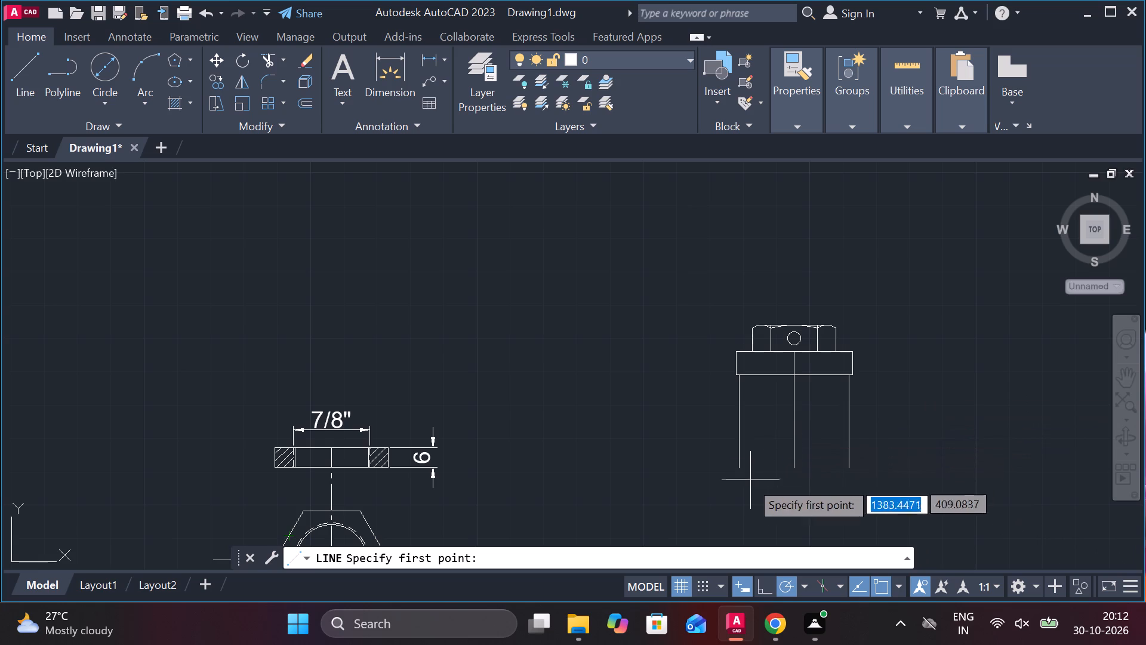
click(743, 469)
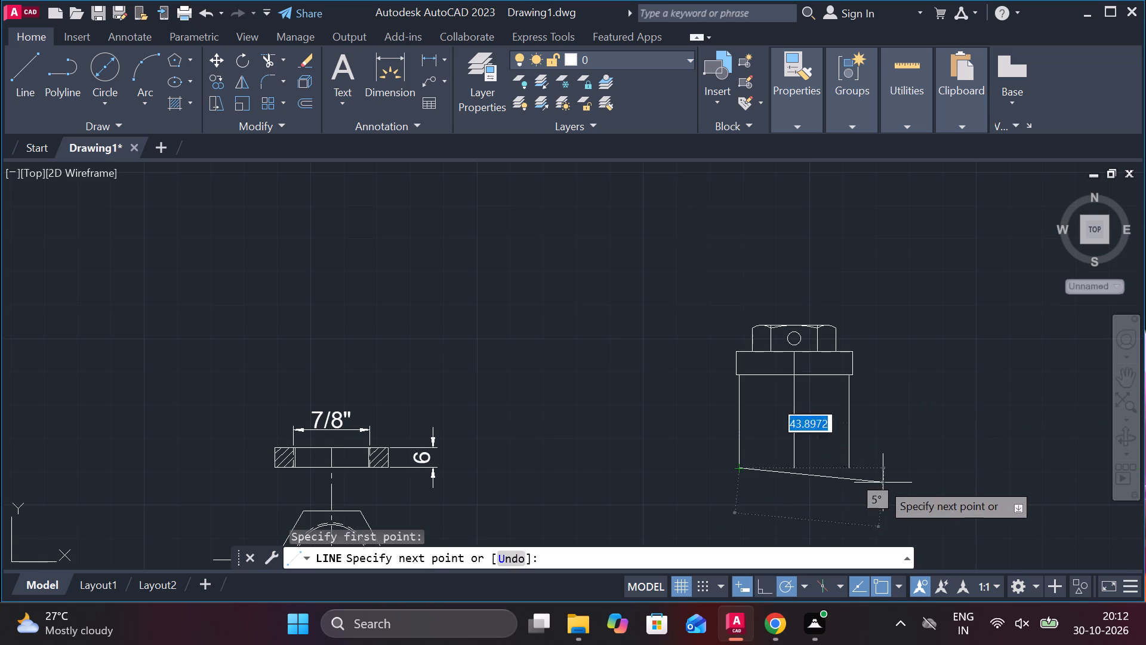
click(855, 472)
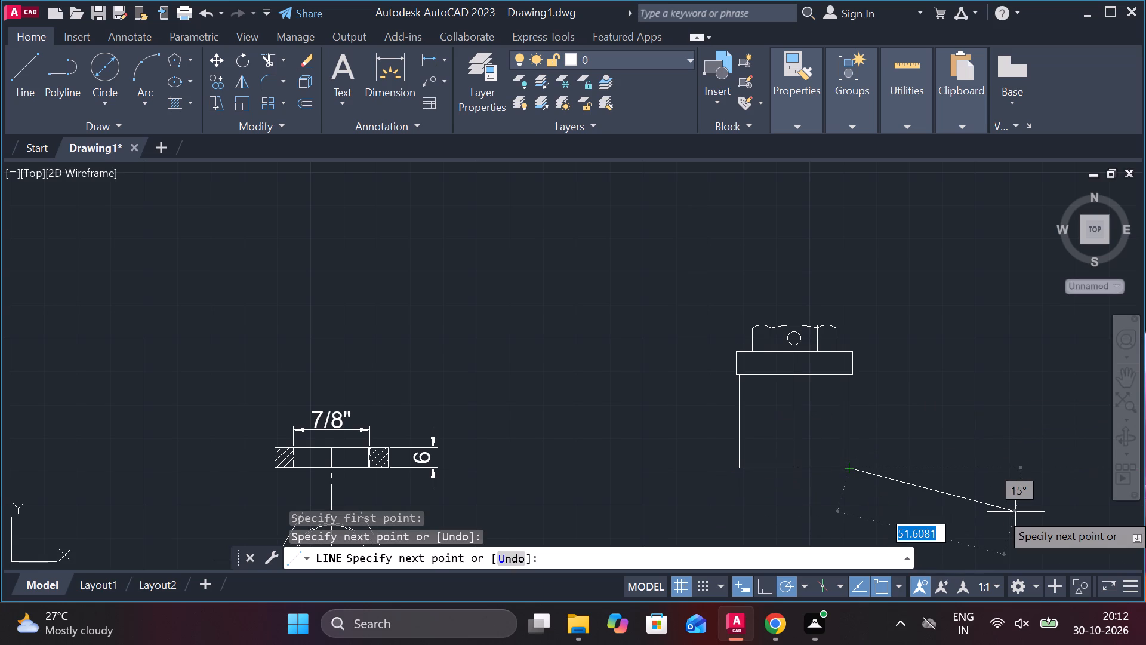
key(Escape)
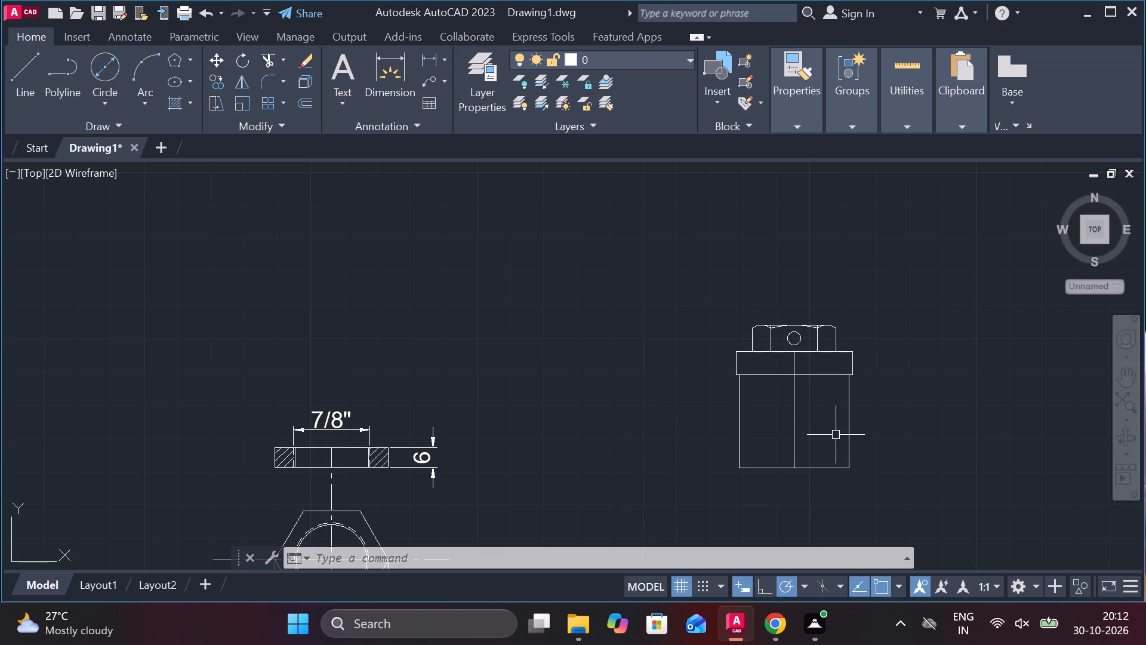
Copy the wider section's right edge 3 inward, towards the centreline.
scroll(798, 399, up, 2)
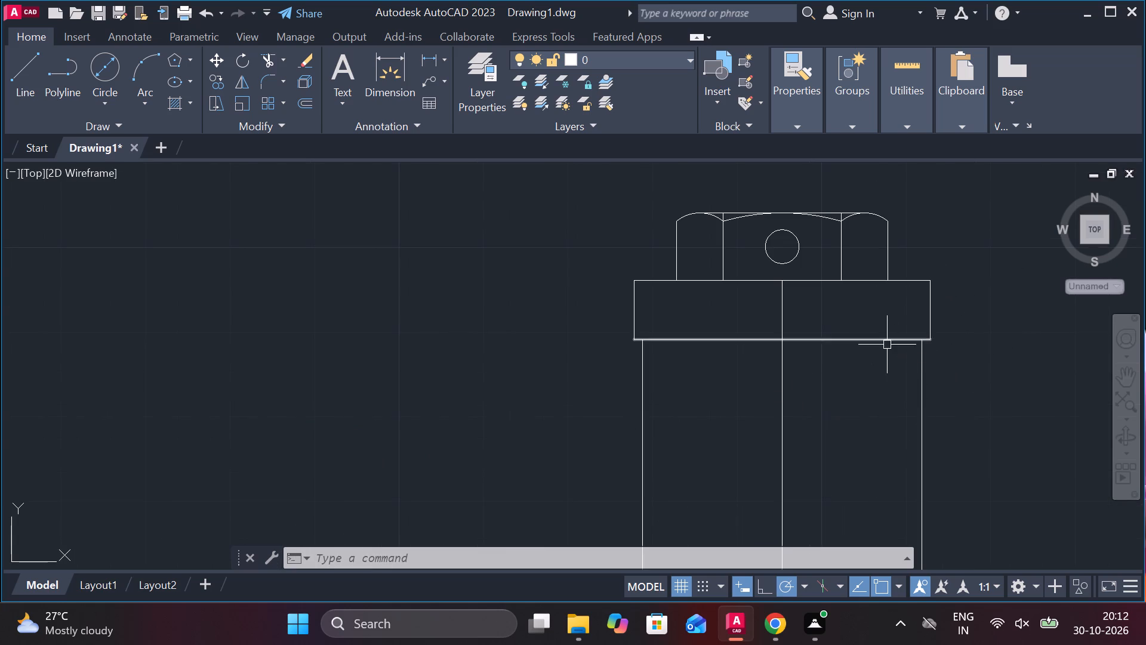
click(930, 312)
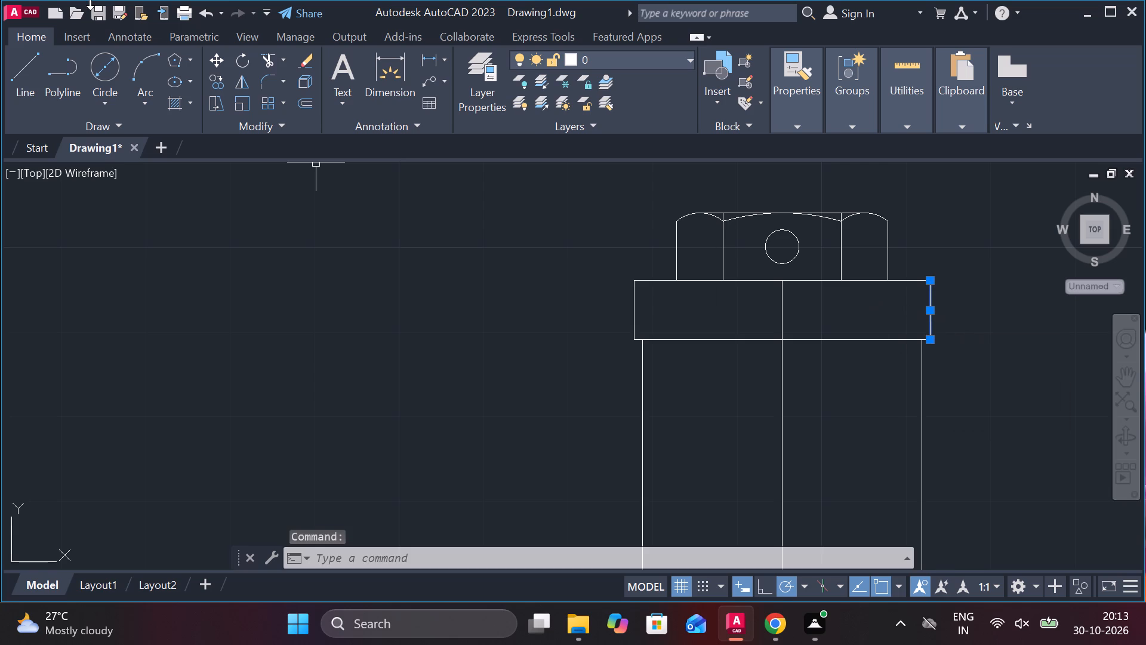
click(213, 84)
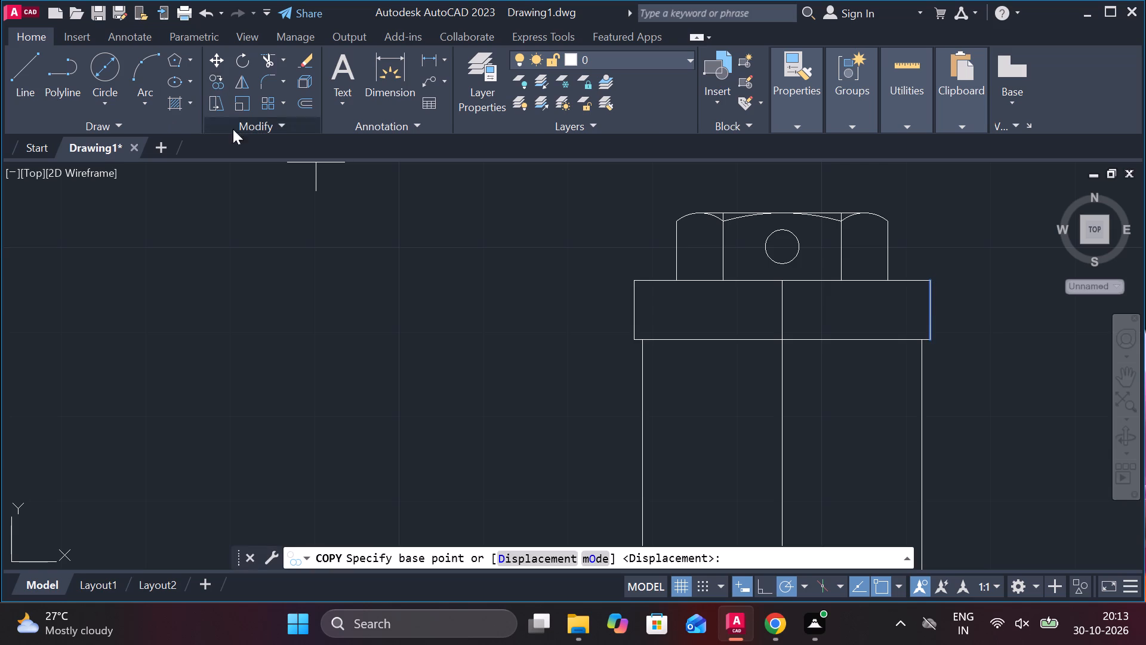
click(932, 308)
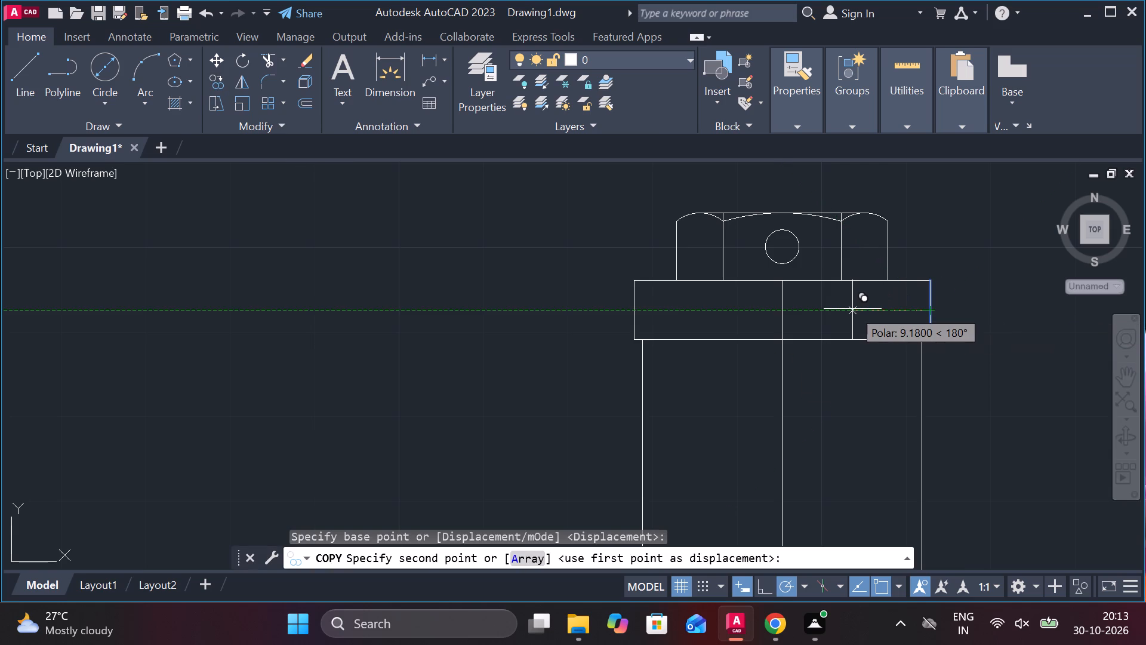
key(3)
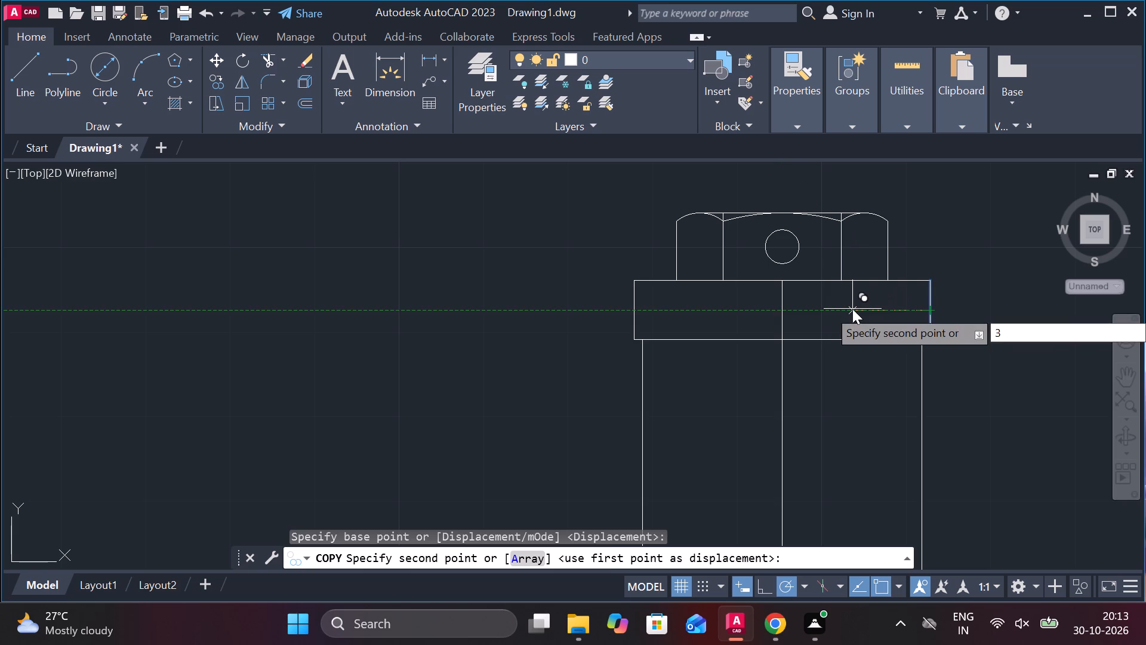
key(Return)
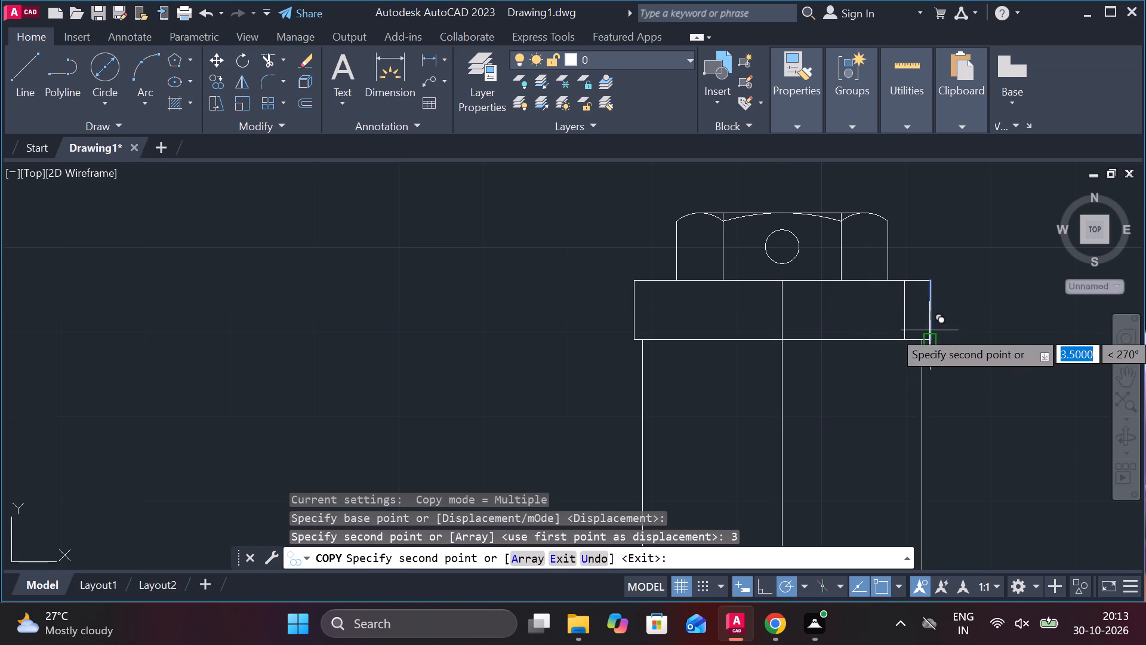
key(Escape)
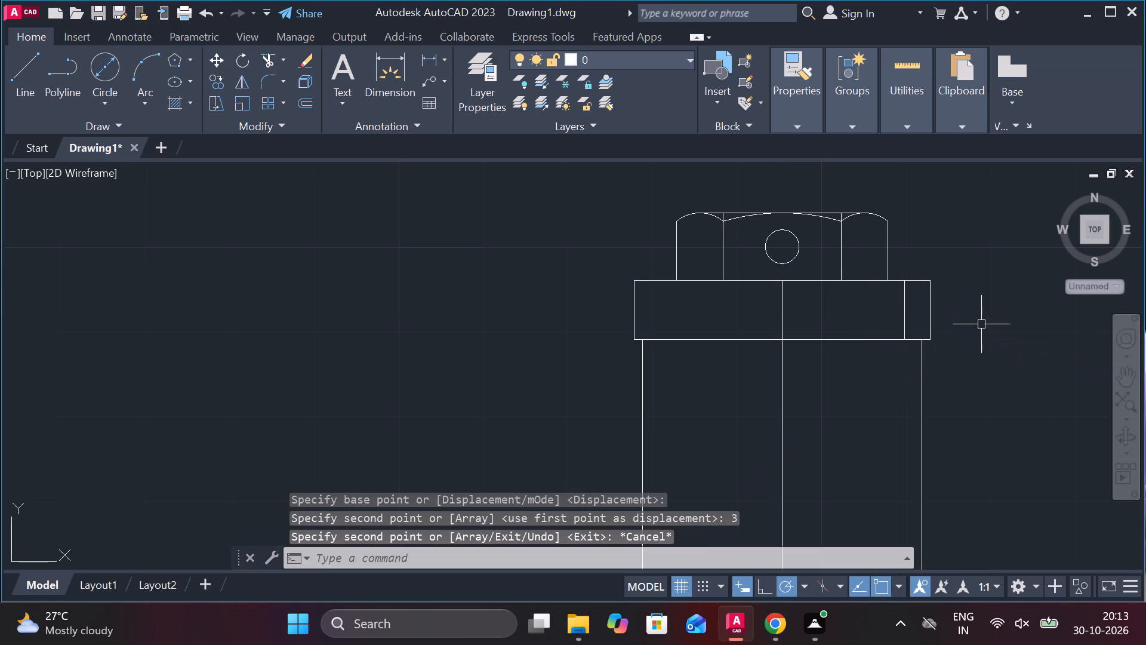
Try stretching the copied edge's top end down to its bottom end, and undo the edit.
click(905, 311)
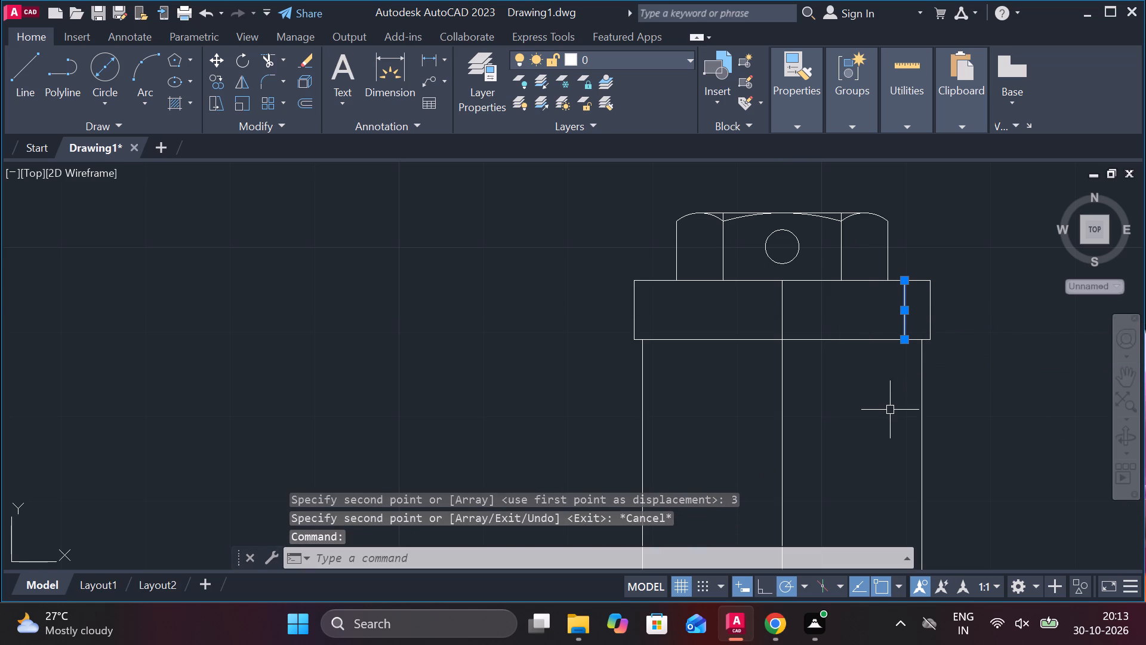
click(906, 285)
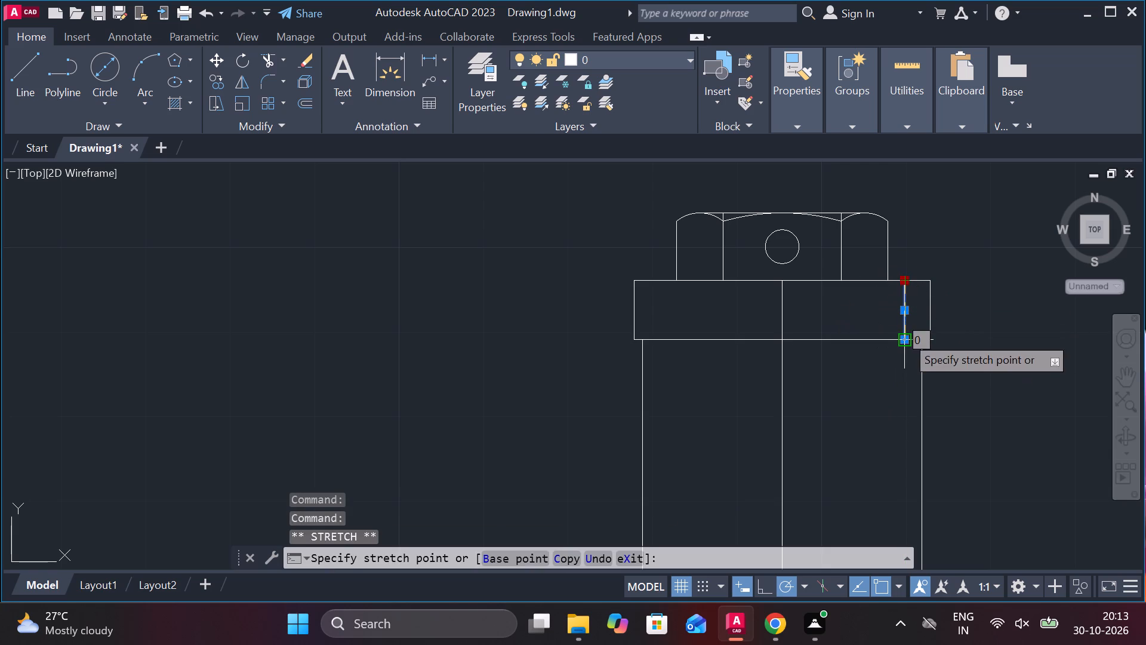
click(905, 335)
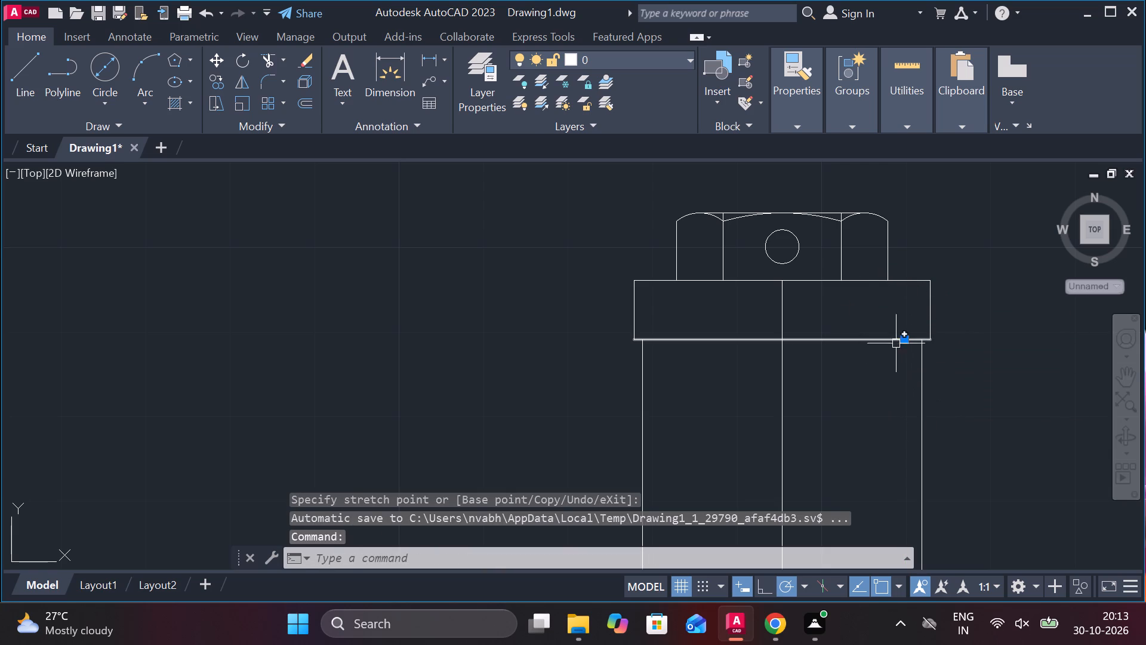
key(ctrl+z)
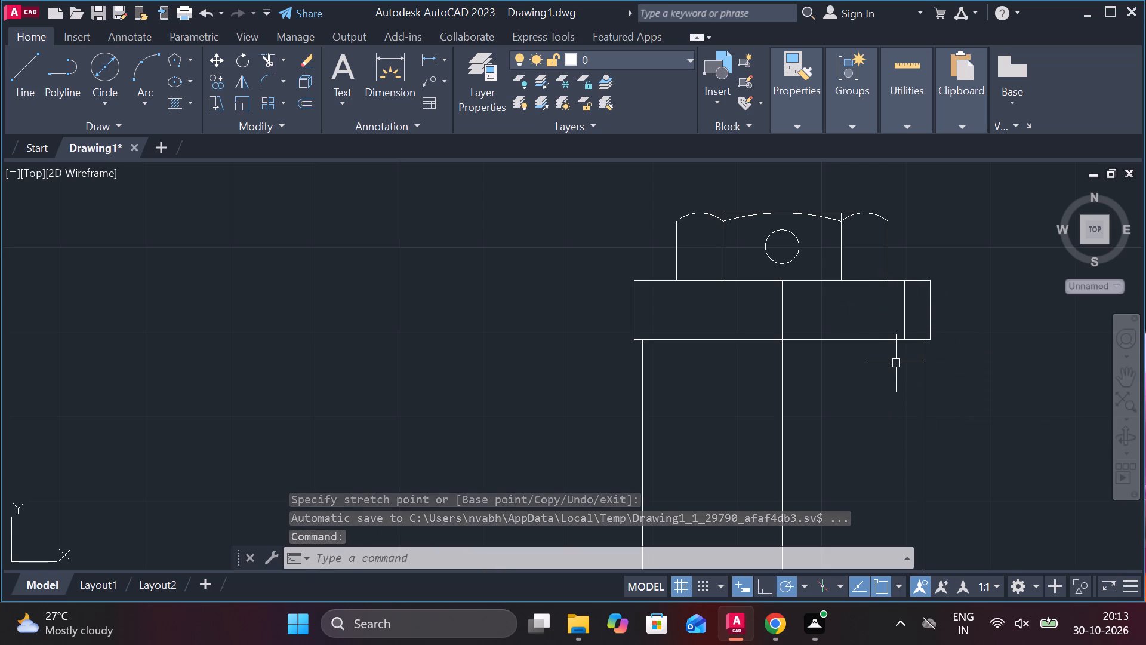
Move the copied edge down 7 so its top end sits on the wider section's bottom edge.
click(904, 316)
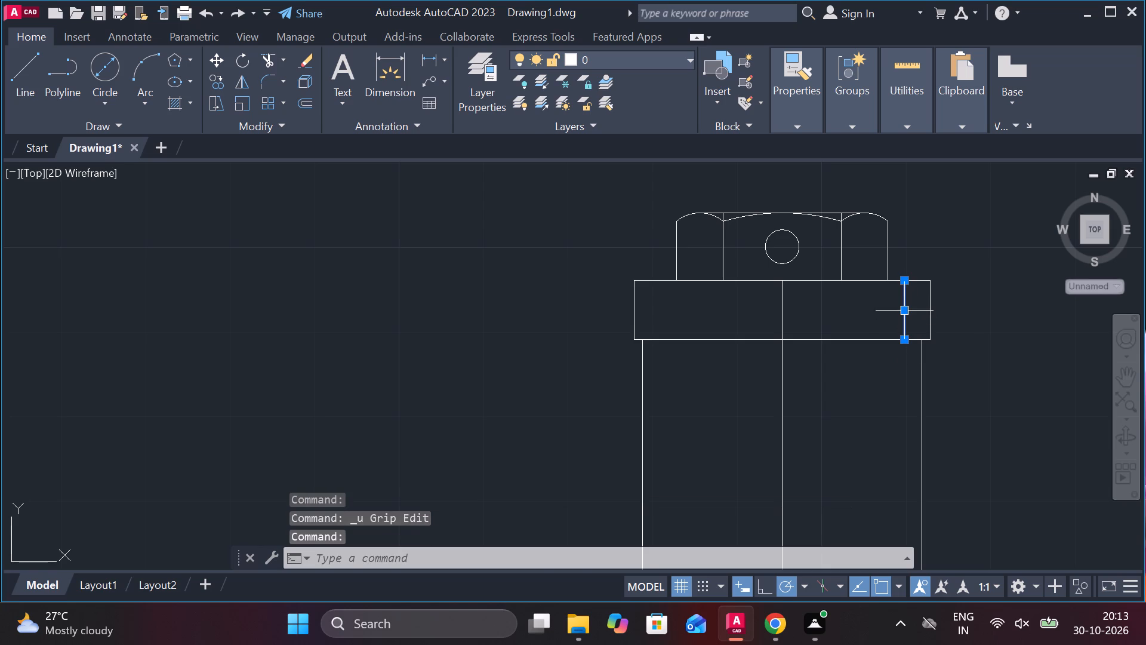
click(902, 312)
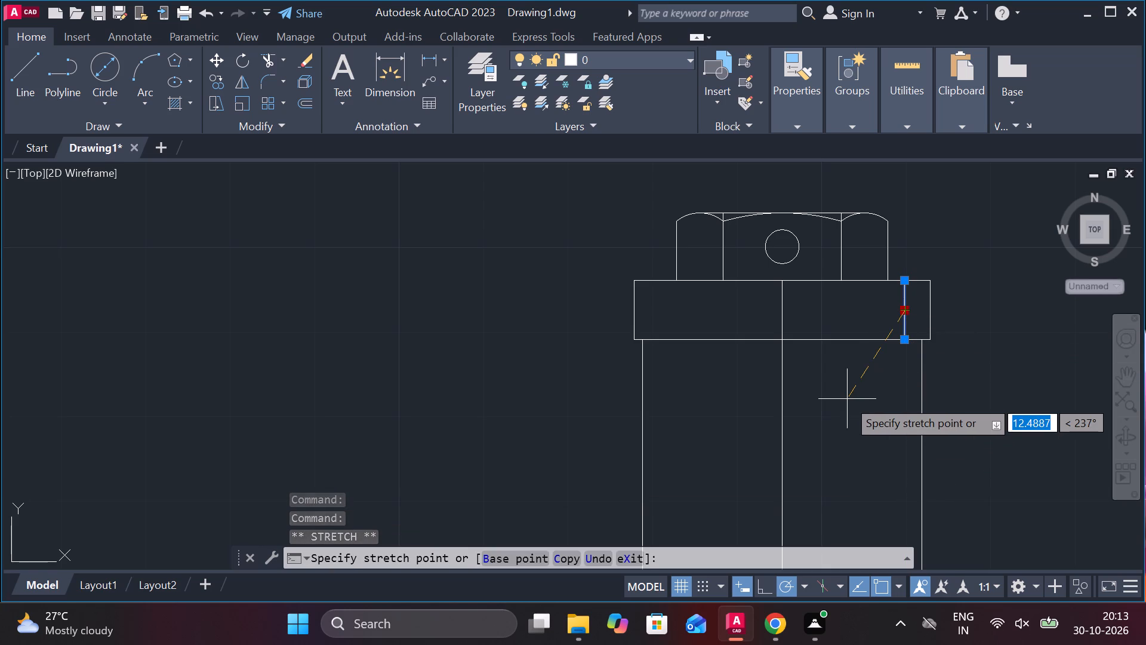
key(Escape)
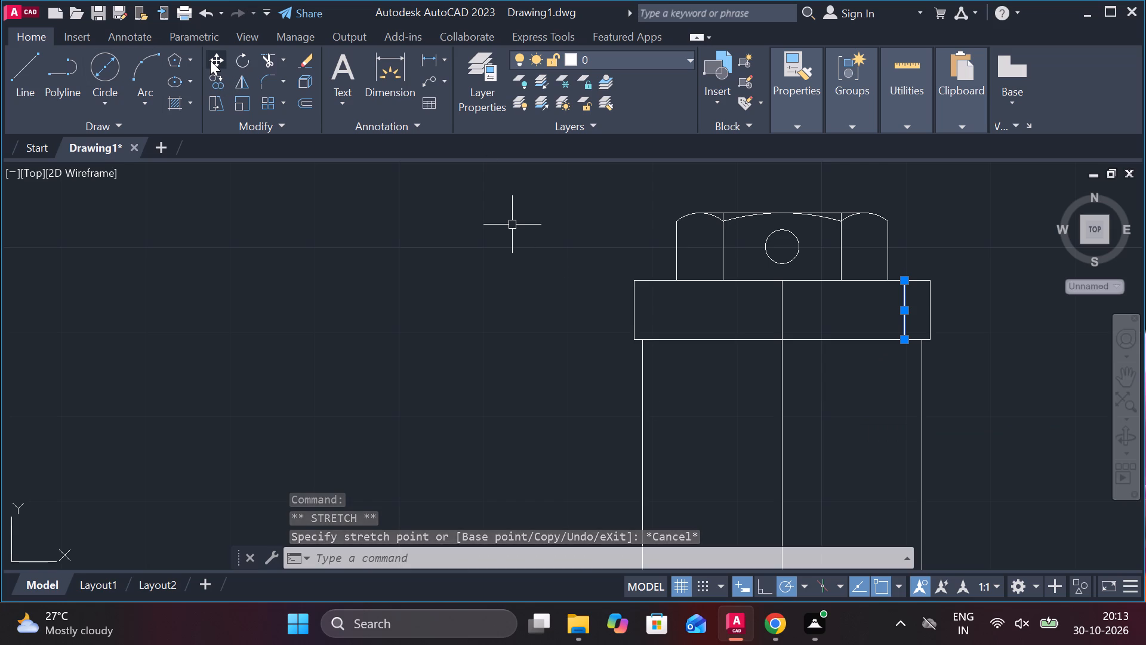
click(210, 60)
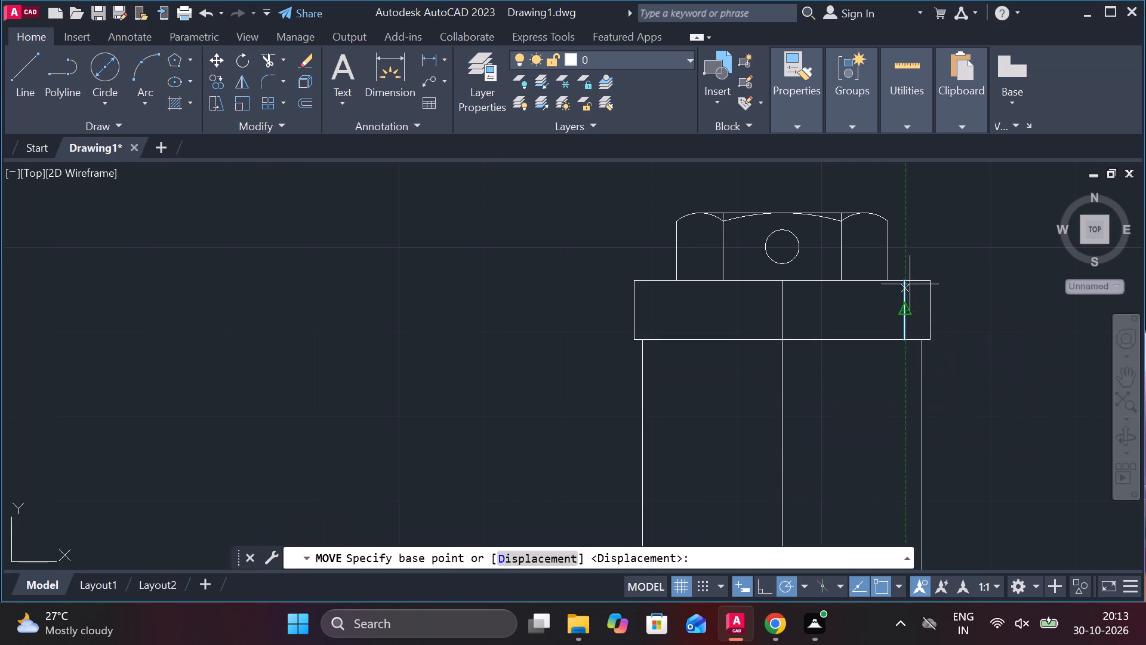
click(910, 282)
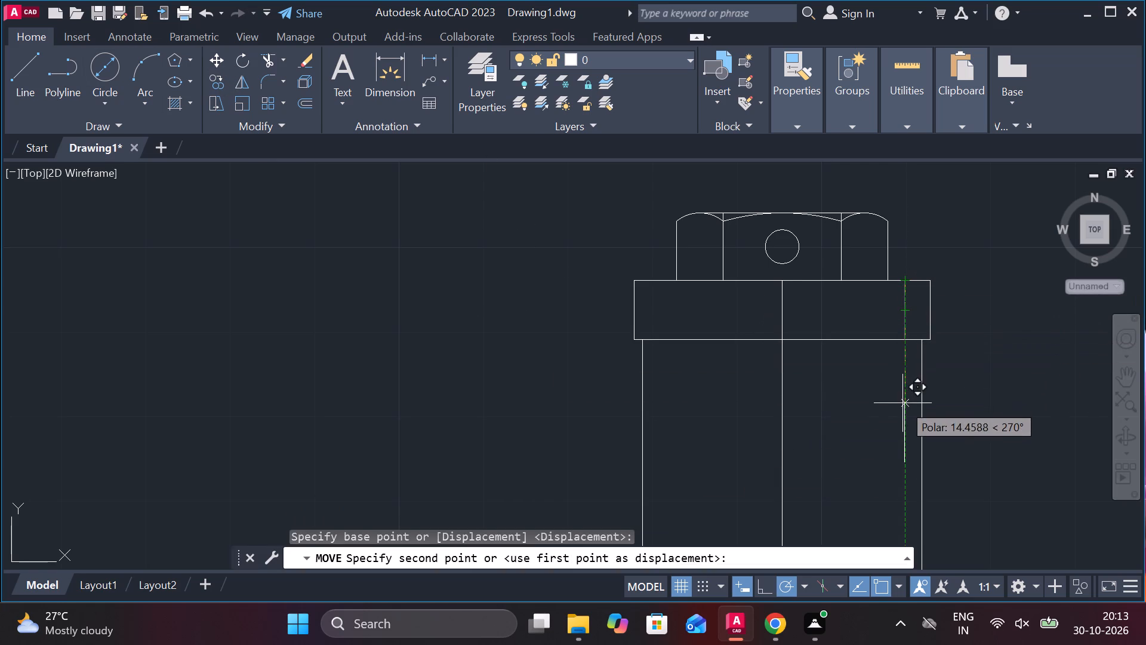
click(907, 346)
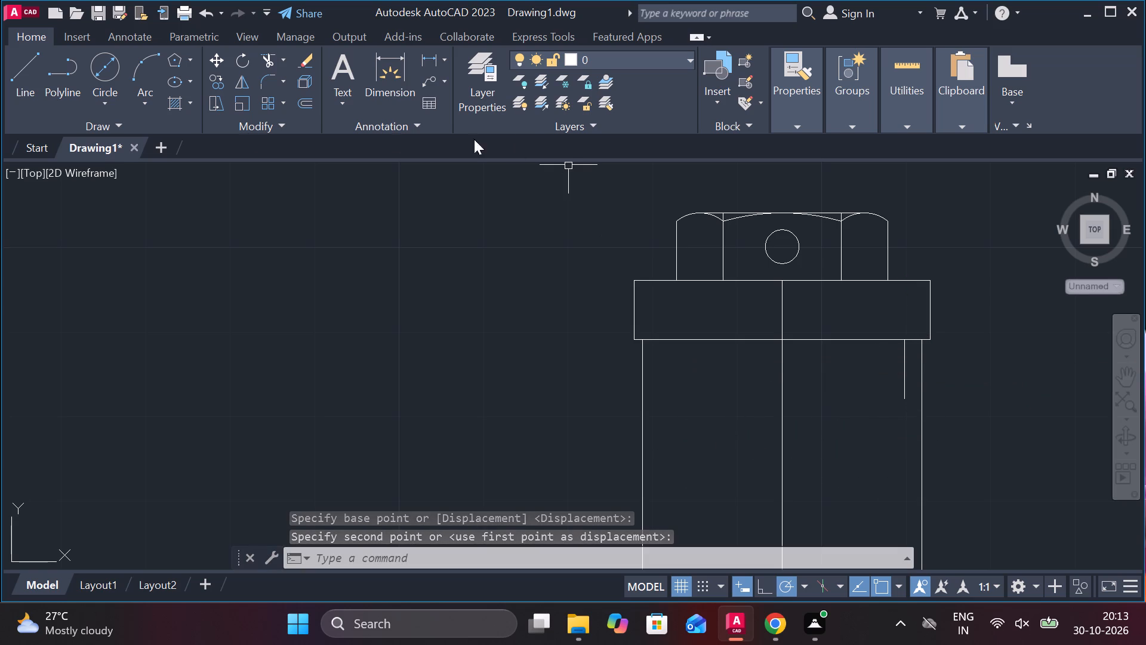
Draw a horizontal line about 2 long from the moved line's lower end out to the body's right side.
click(30, 76)
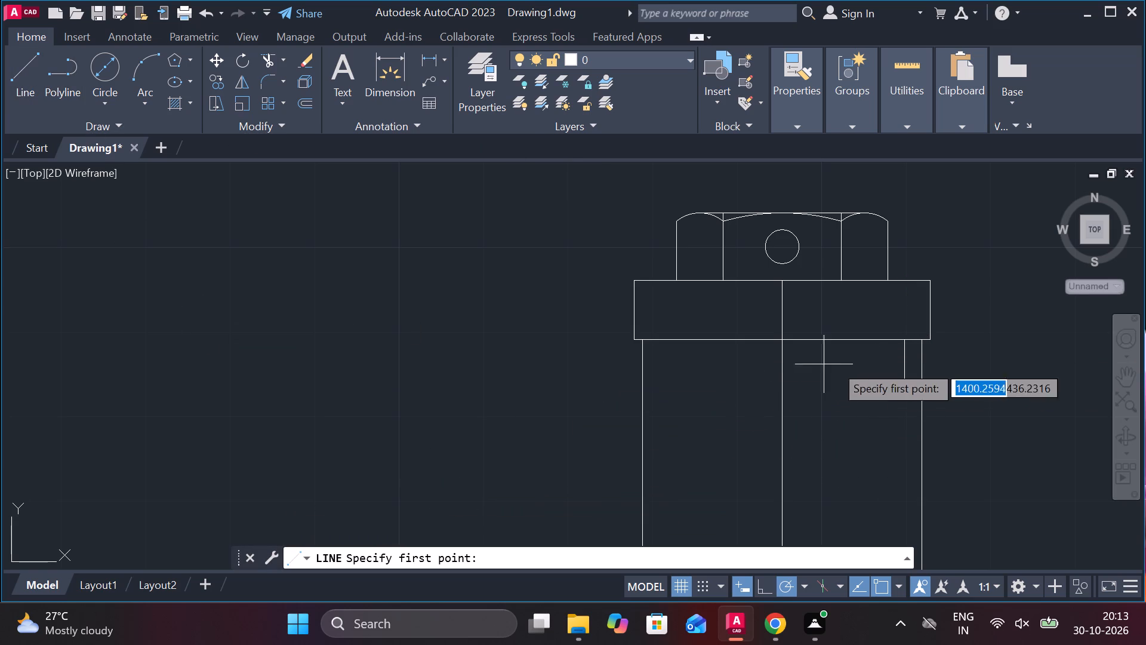
click(910, 394)
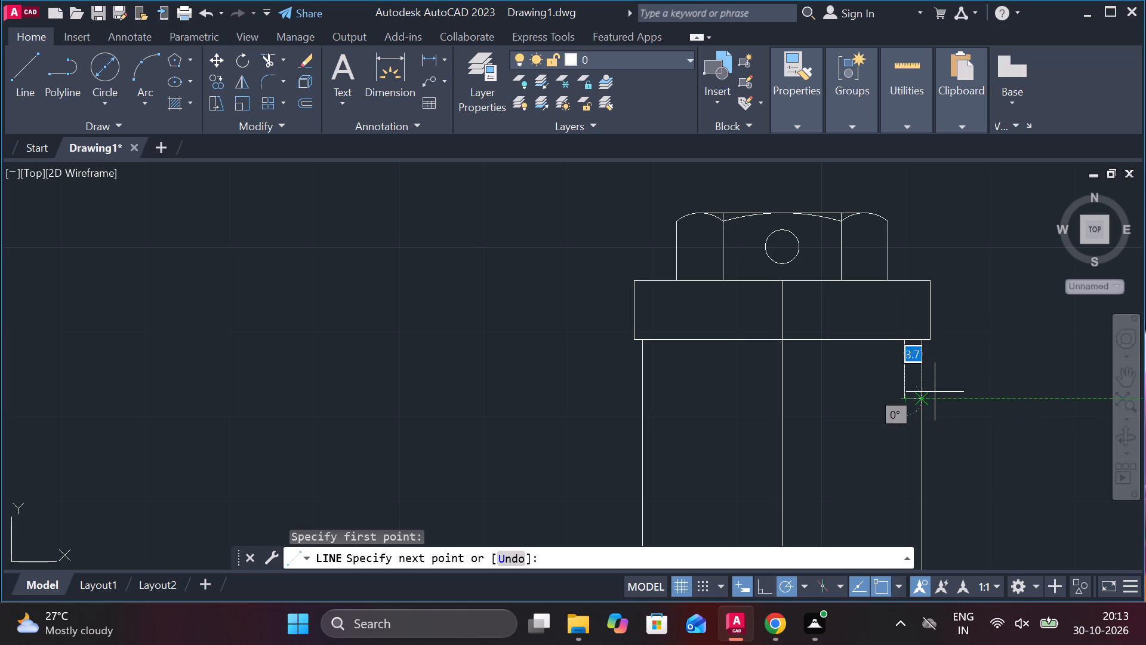
click(920, 392)
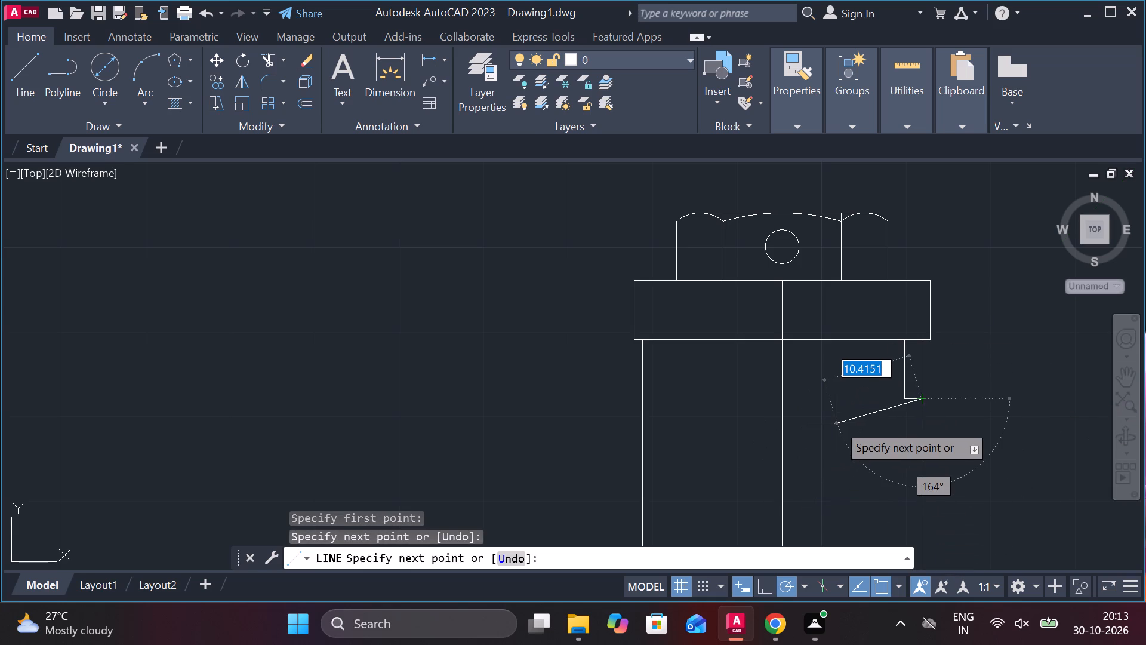
key(ctrl+z)
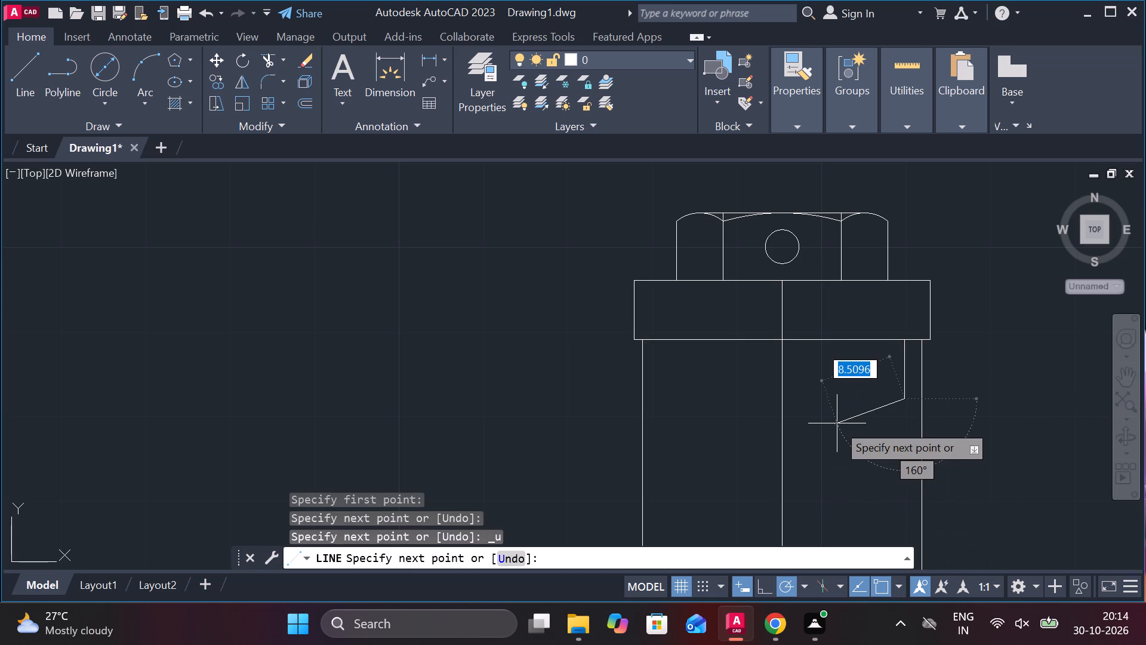
click(925, 400)
key(Escape)
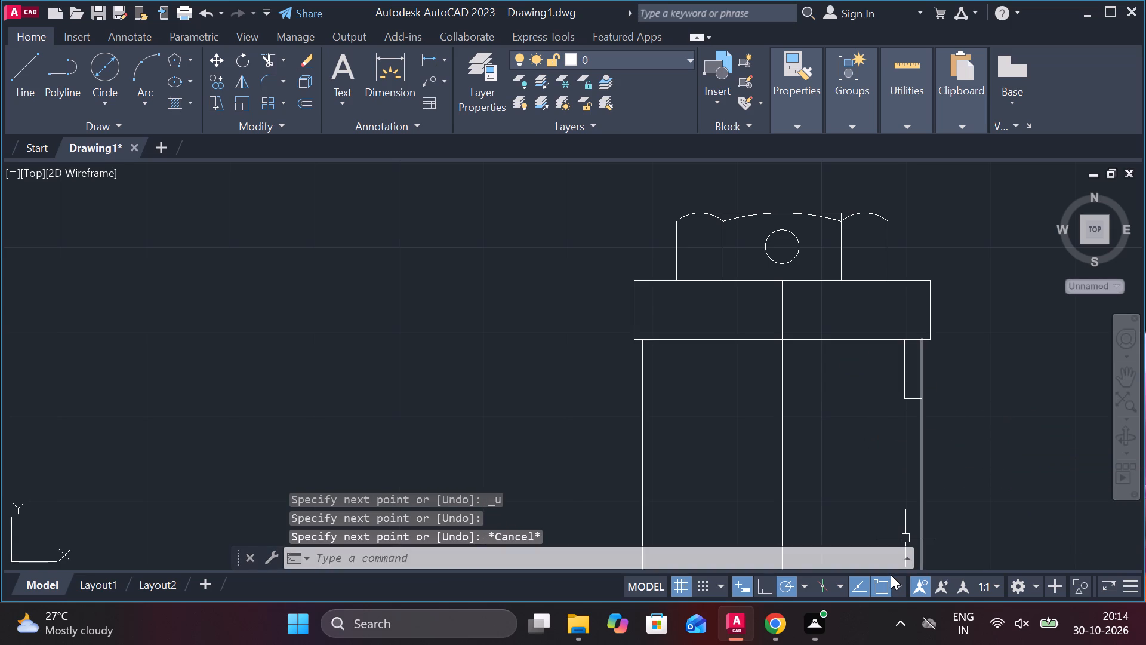
Mirror the undercut's two lines about the part's vertical centreline, keeping the originals.
click(904, 367)
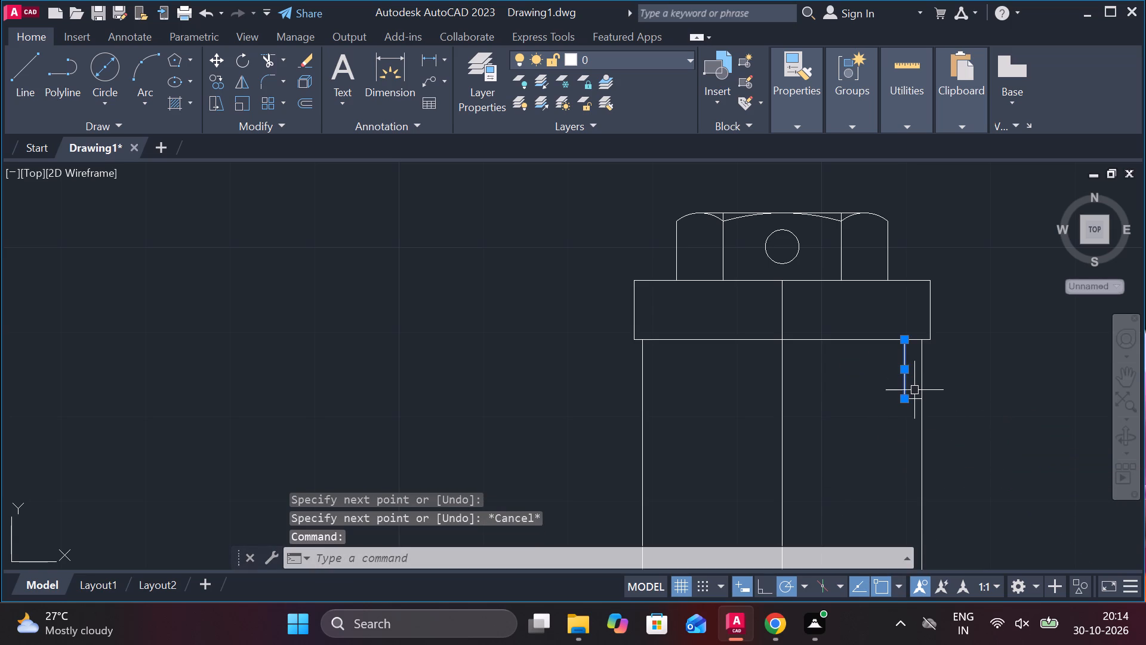
click(914, 403)
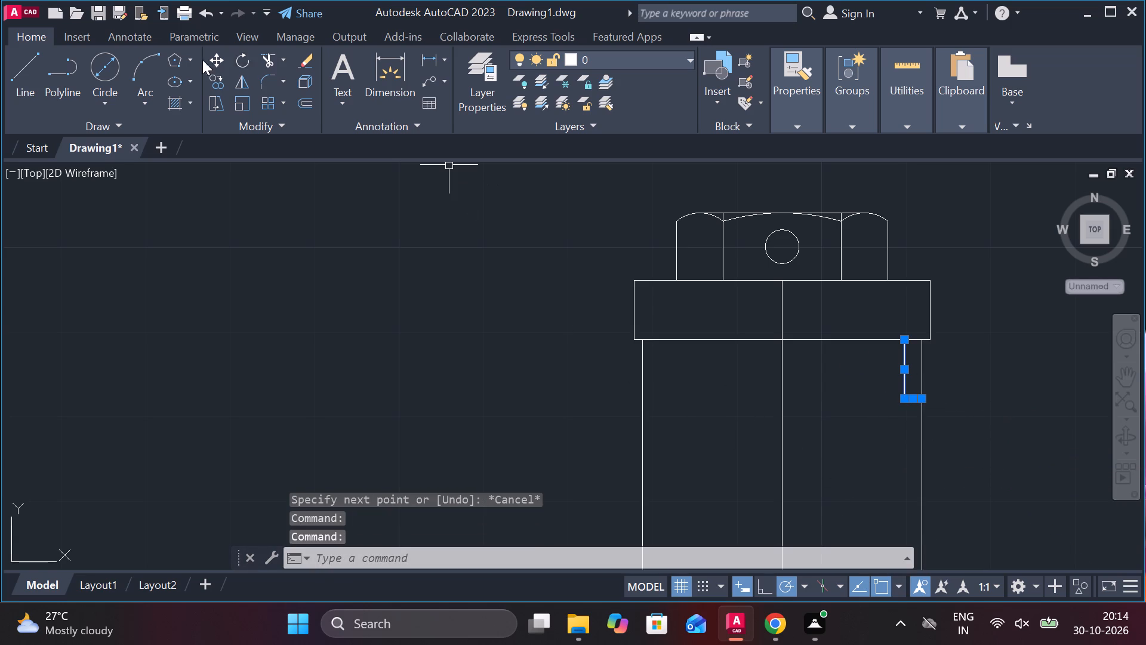
click(237, 81)
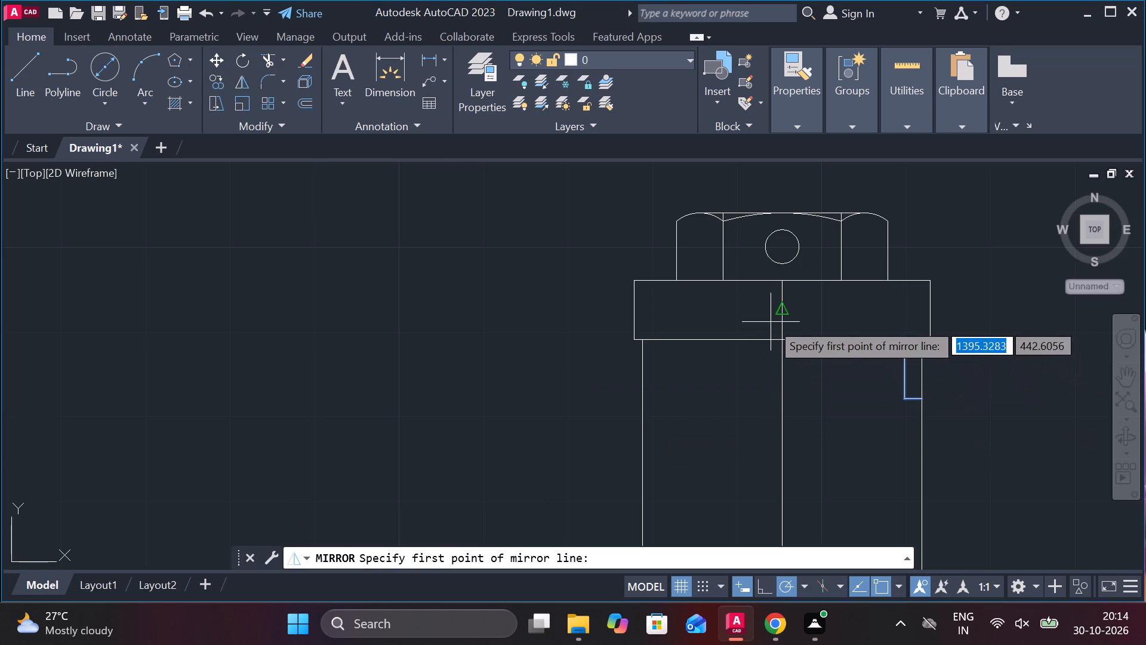
click(780, 336)
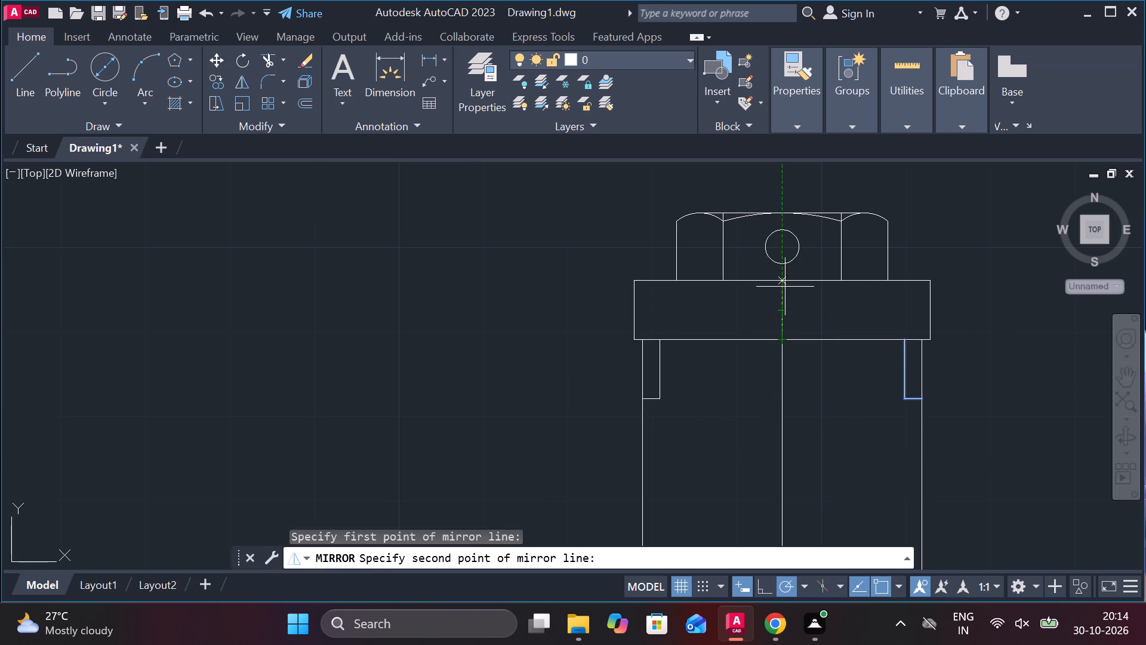
click(785, 282)
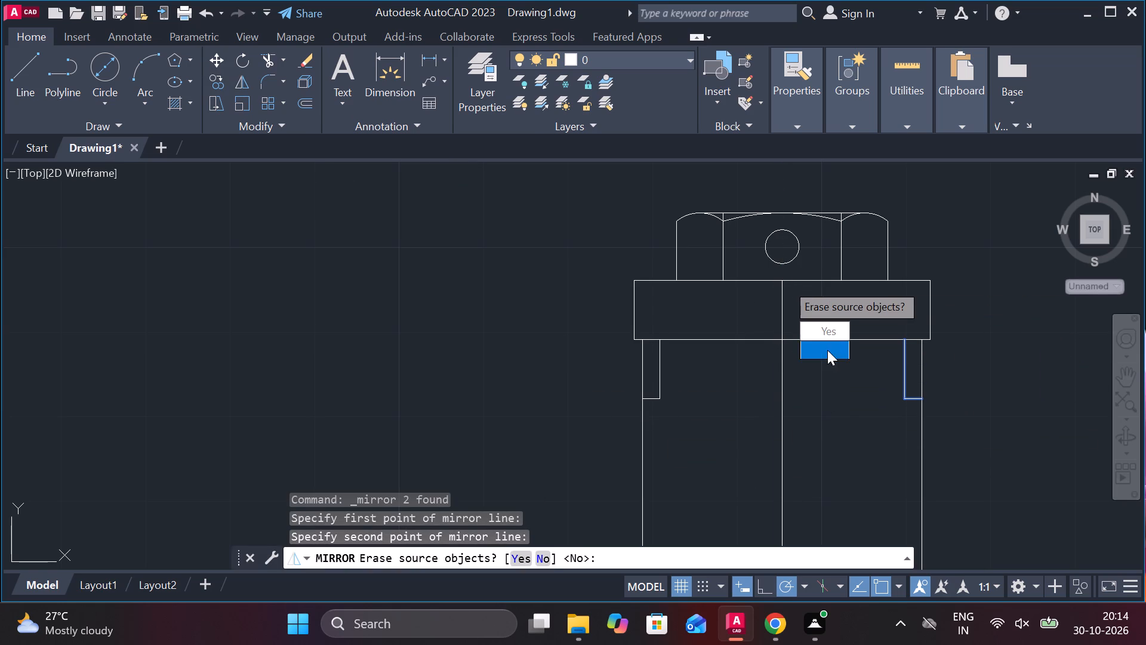
drag(830, 342, 785, 282)
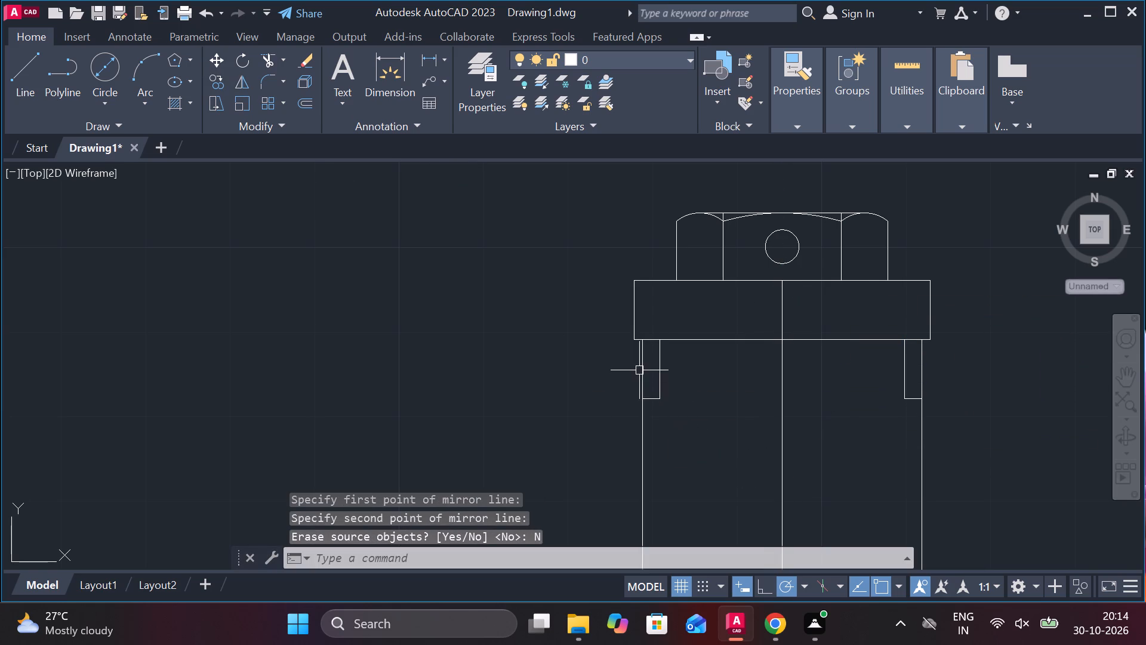
Trim the body's outer side edges beside the undercut lines, on both sides of the part.
click(261, 57)
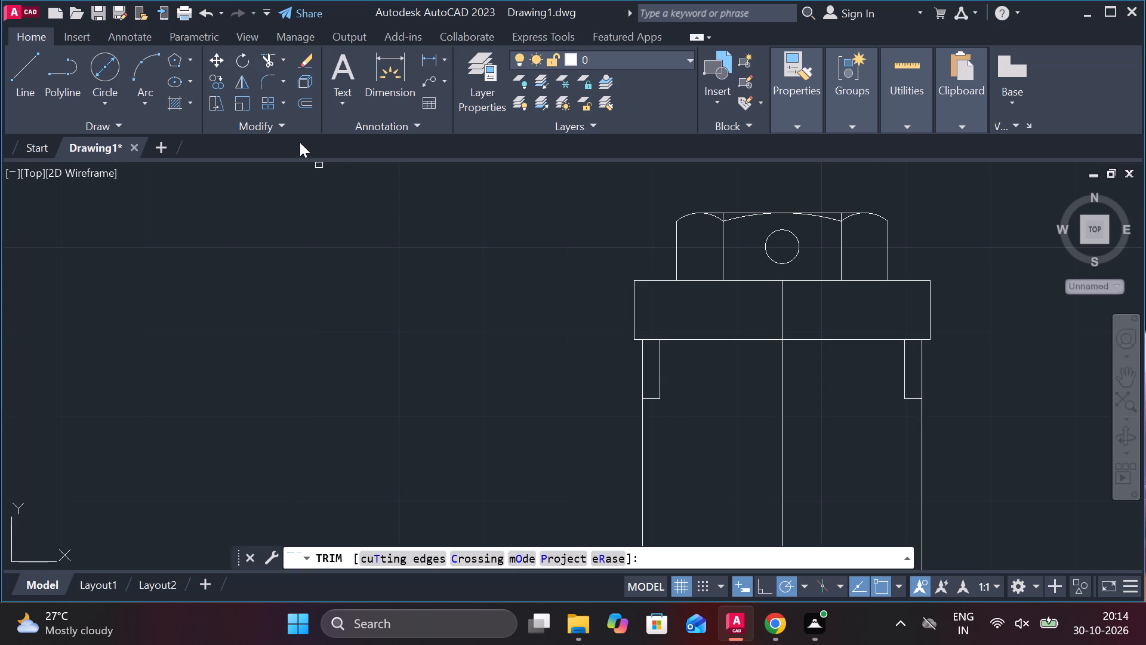
click(644, 367)
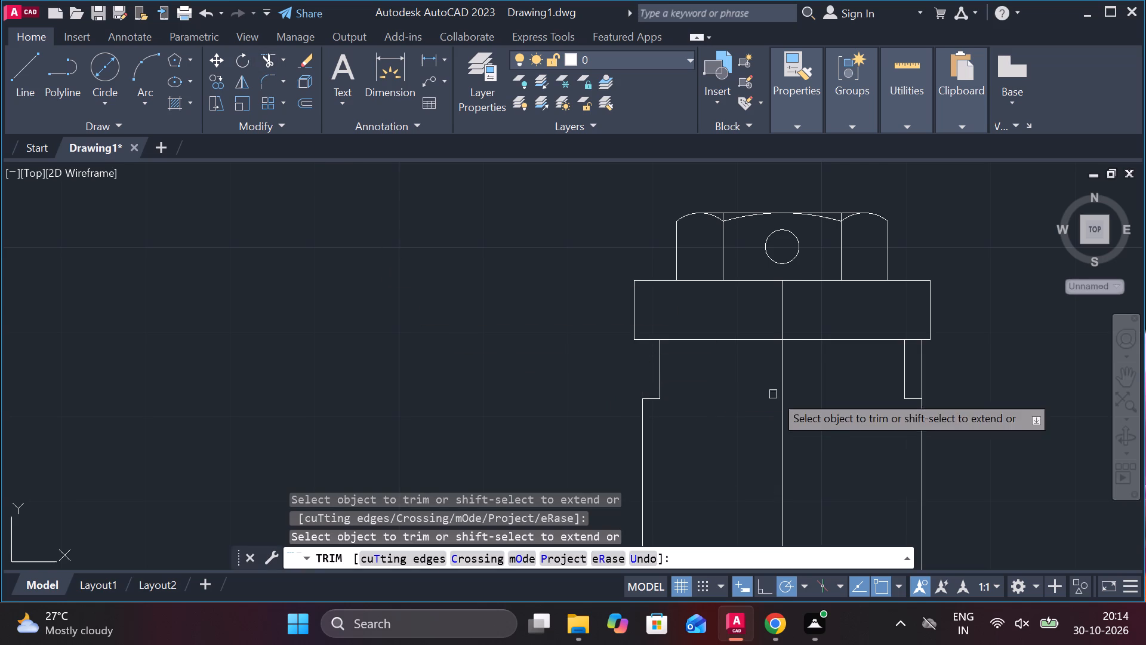
click(918, 372)
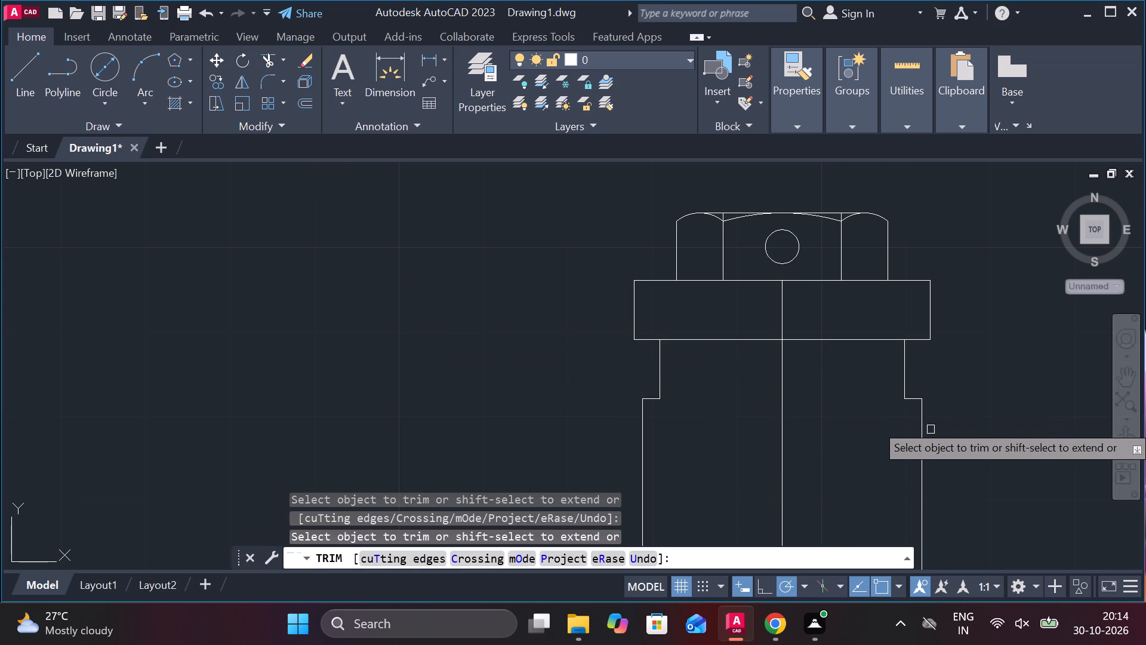
key(Escape)
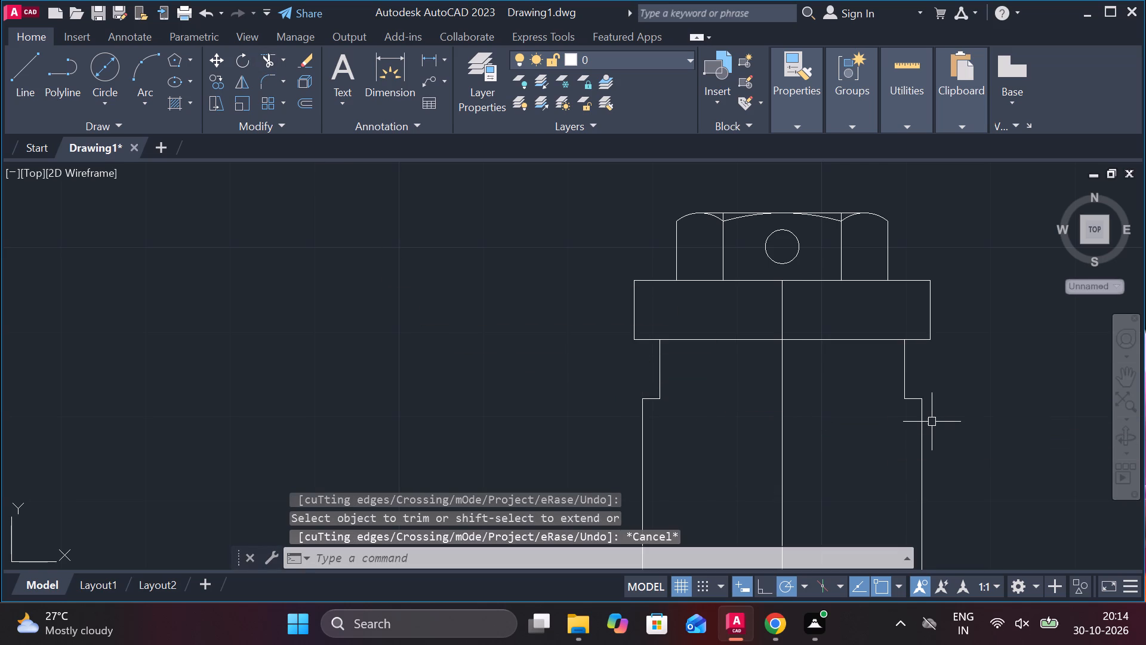
Copy the lower body's left edge rightward by 0.5 and 32.5, adding an inner line near each side.
scroll(698, 438, down, 2)
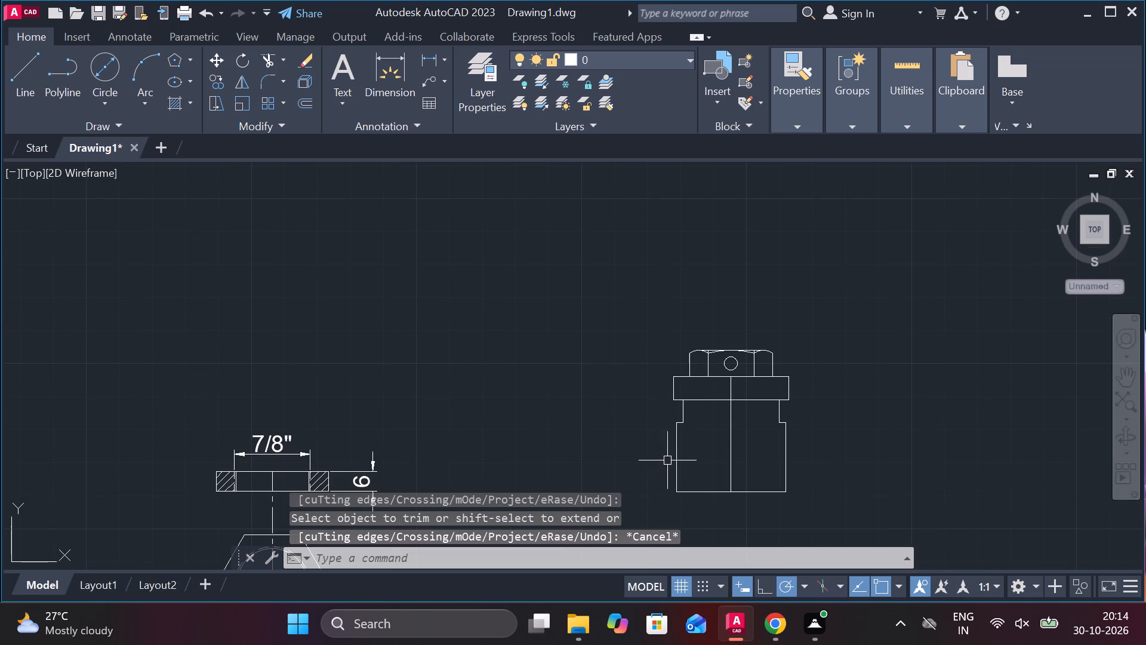
click(677, 457)
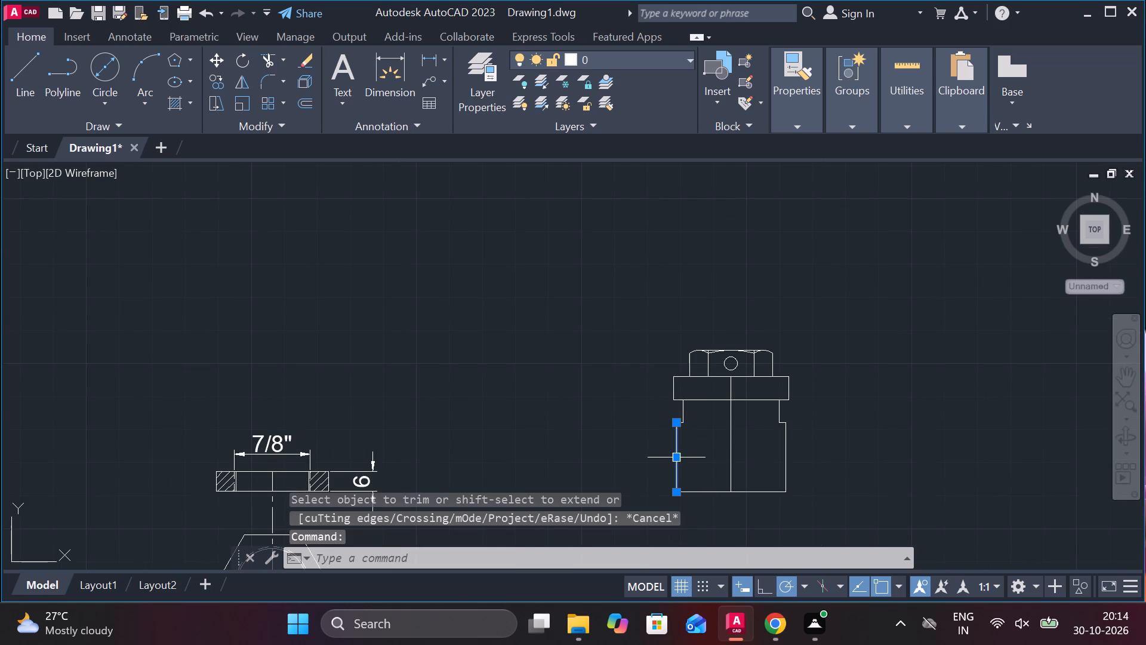
click(214, 82)
scroll(712, 471, up, 2)
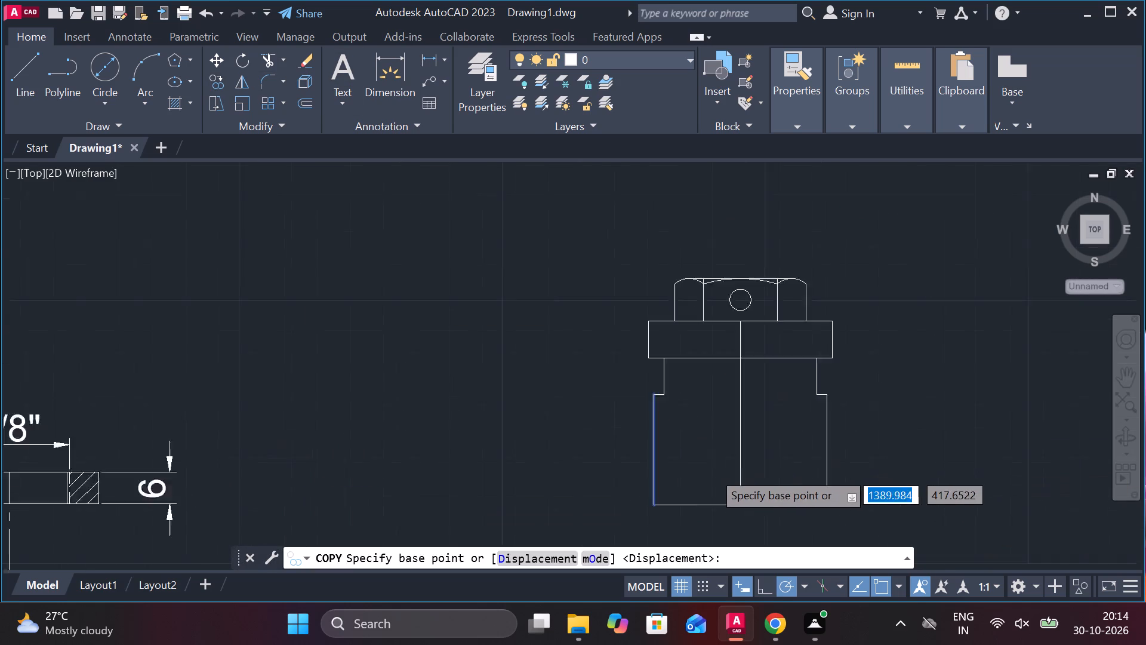
click(614, 444)
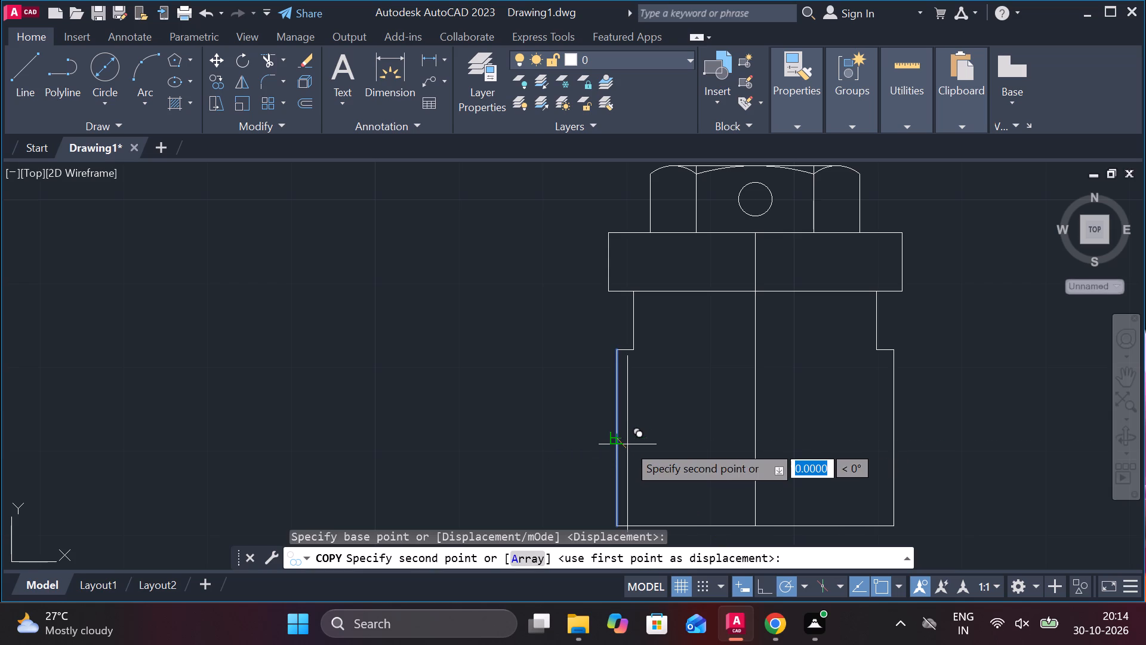
text(0.5)
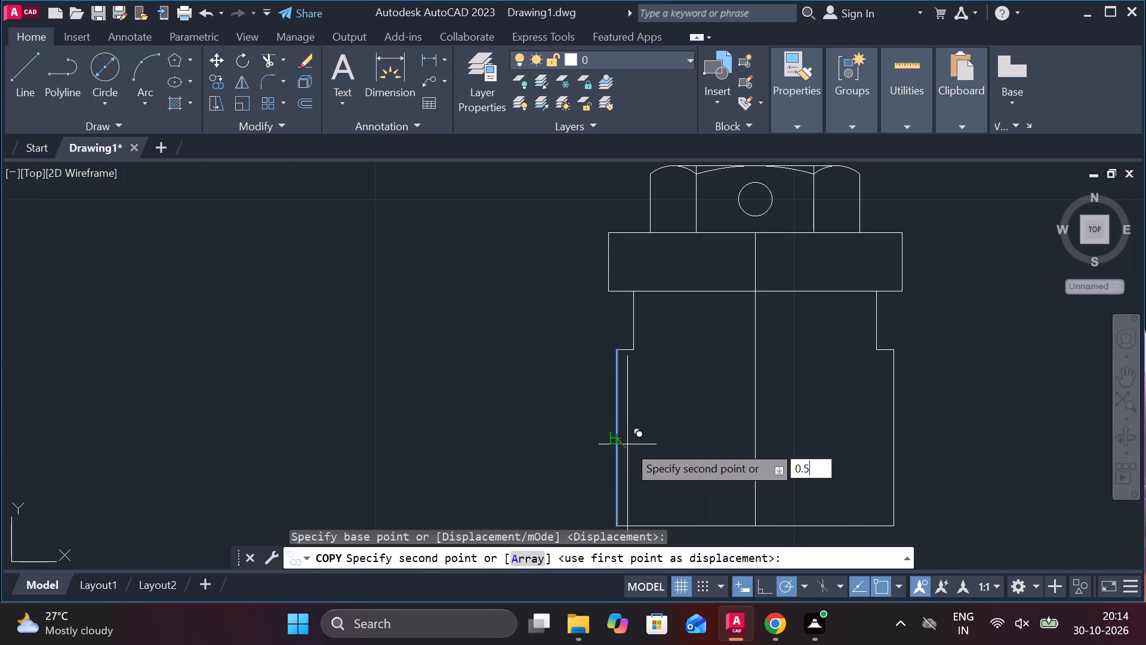
key(Return)
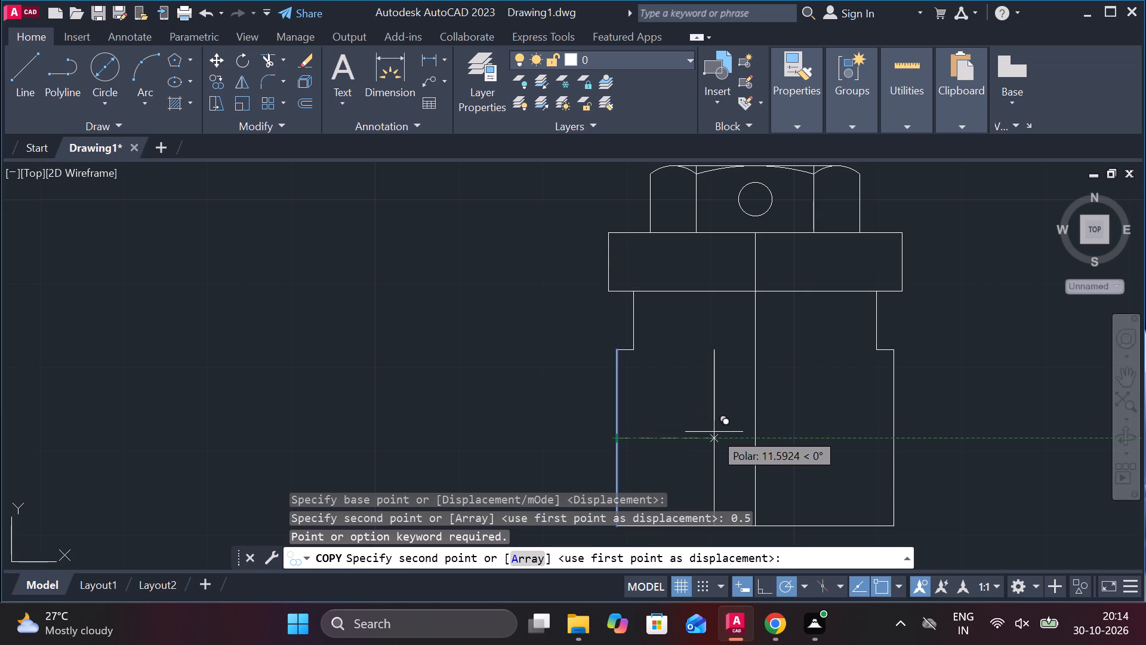
text(0.)
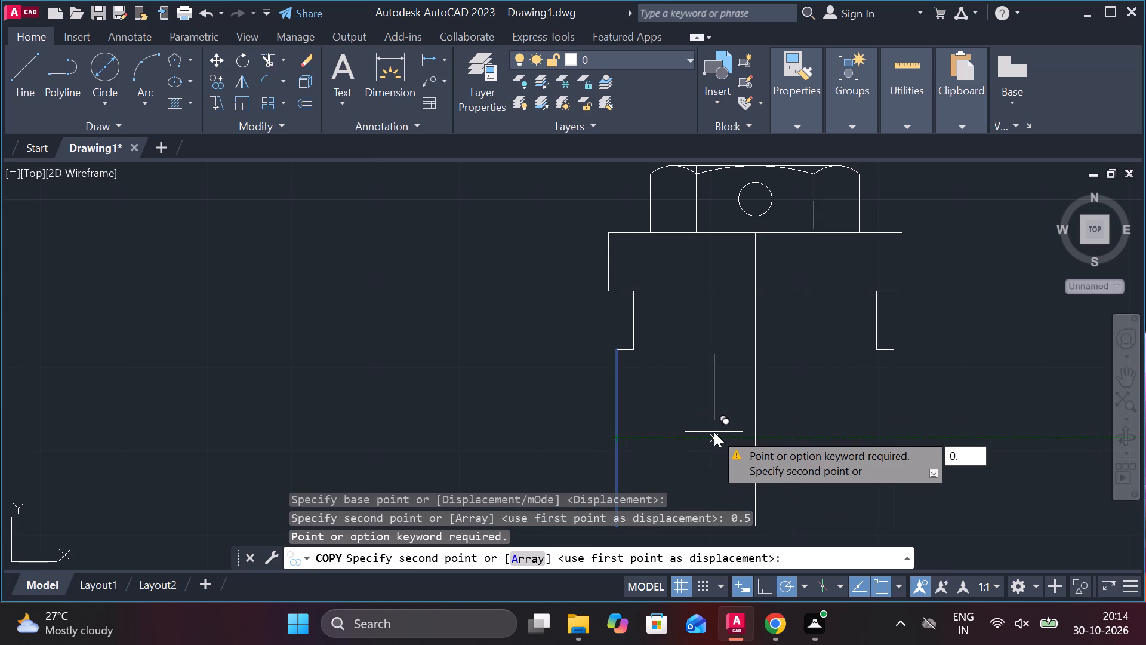
key(5)
key(Return)
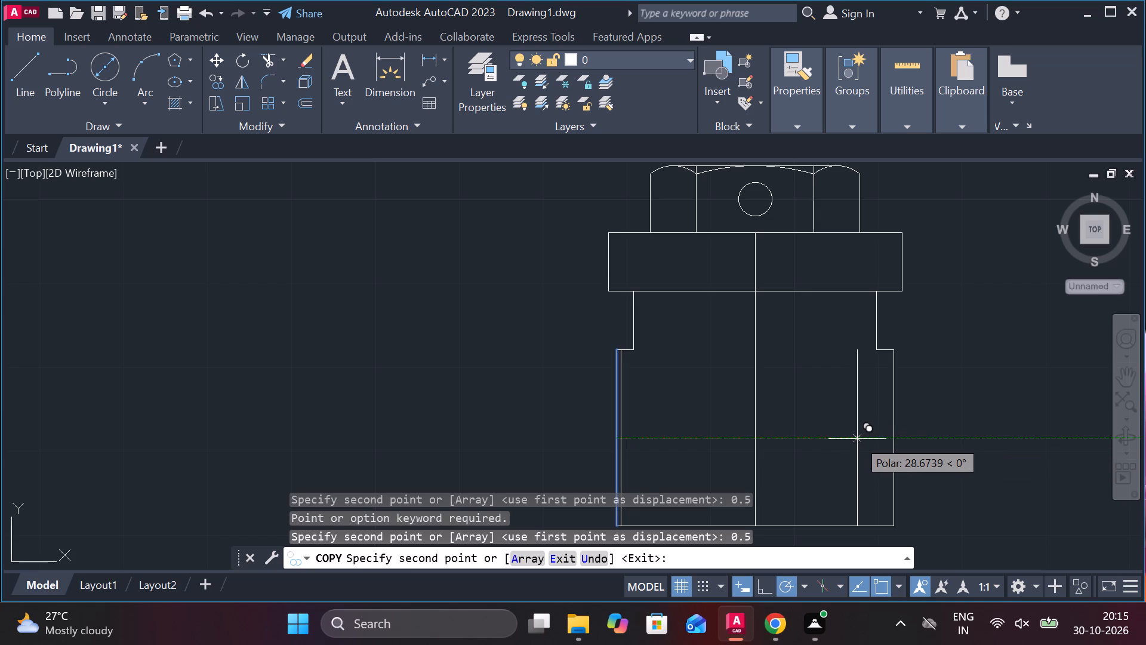
text(32)
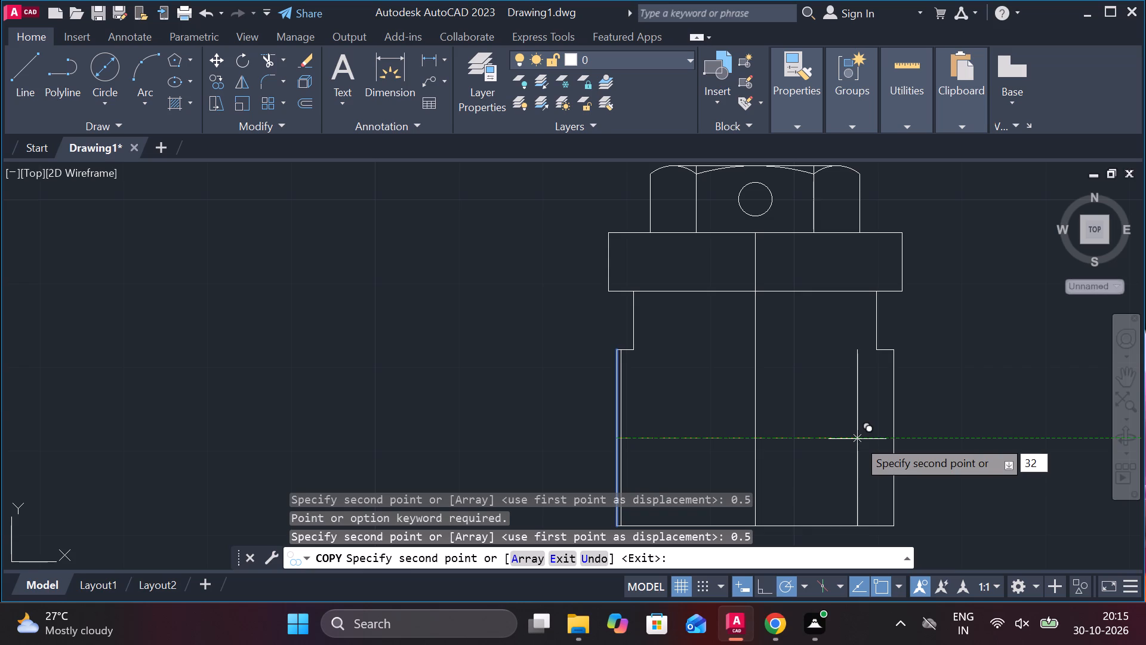
text(.5)
key(Return)
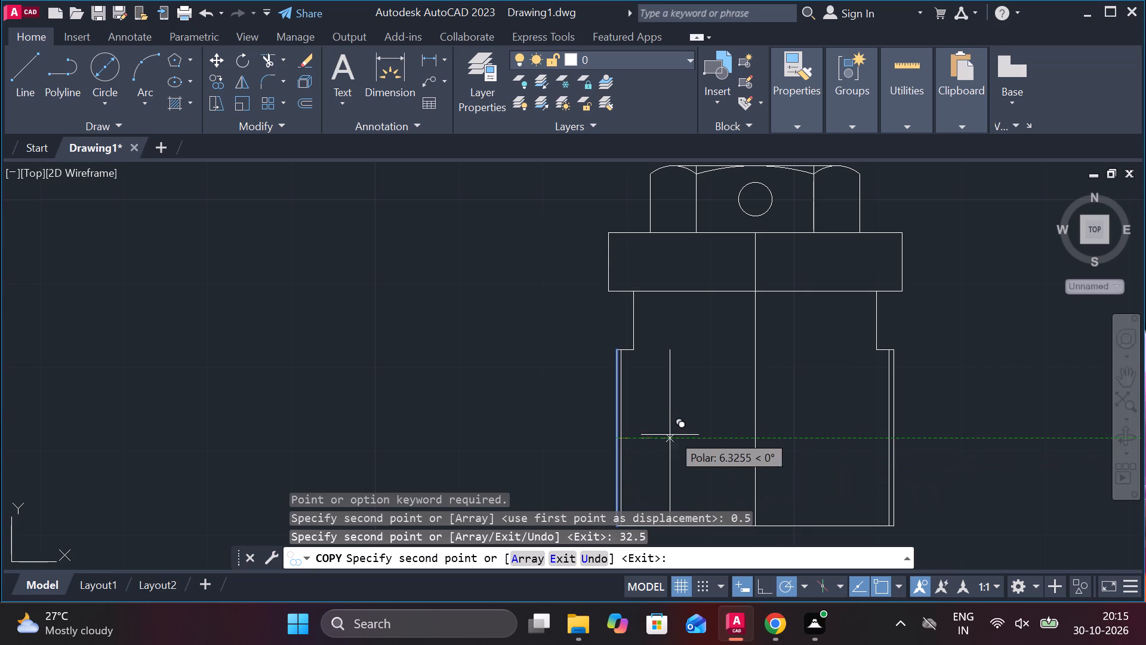
key(Escape)
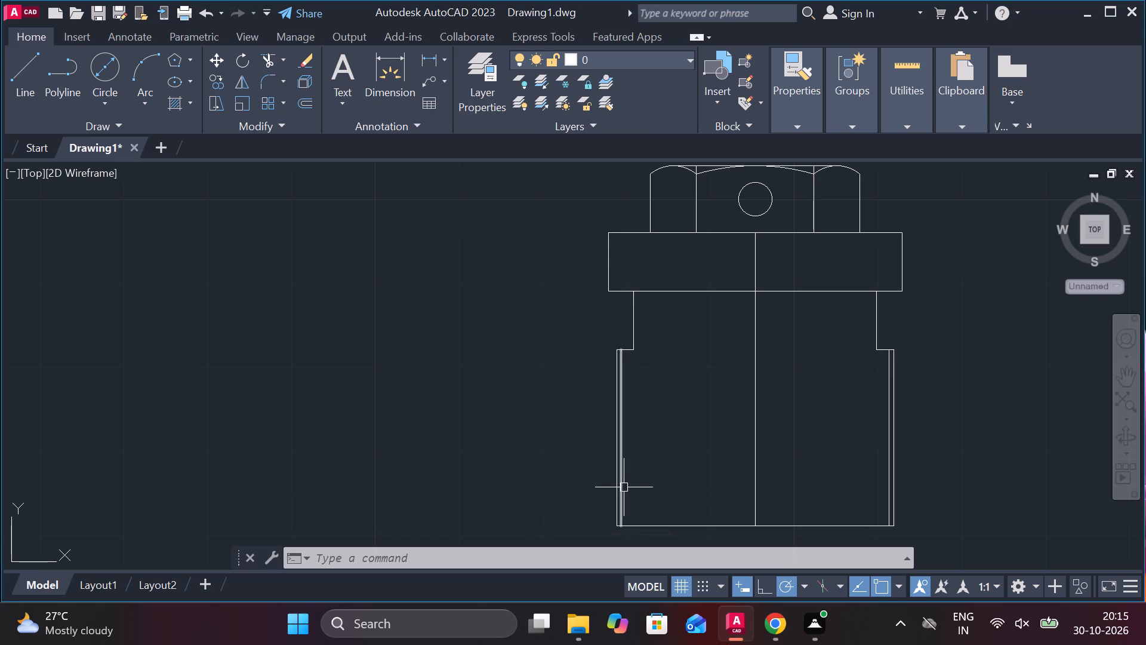
Copy the lower body's centreline 2.5 to each side.
click(757, 384)
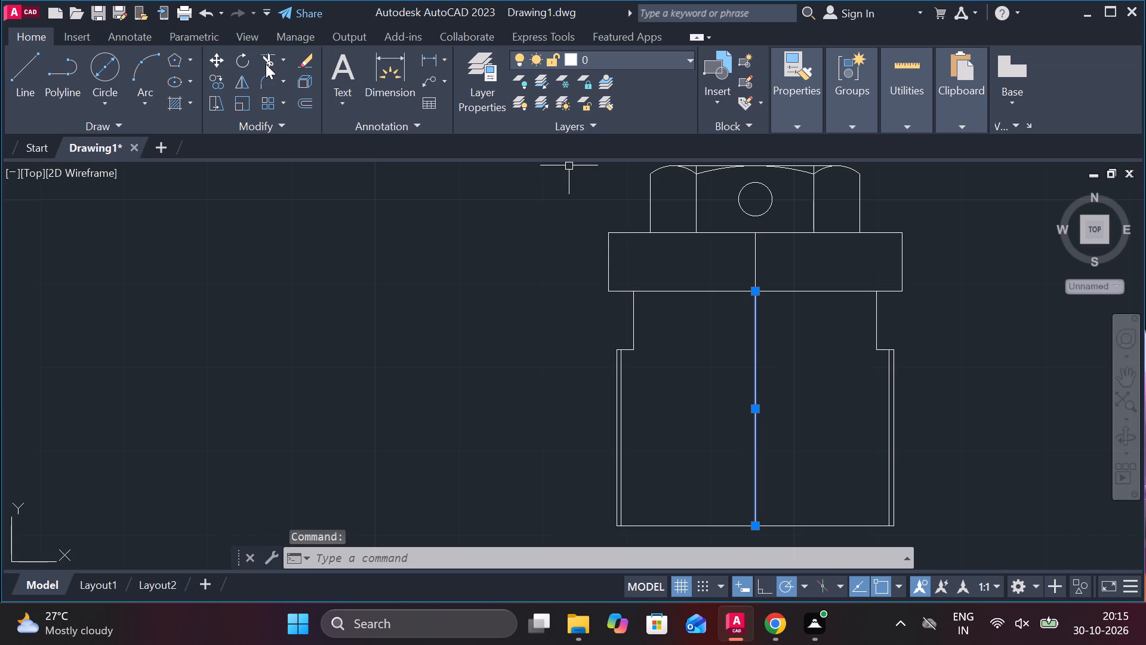
click(220, 82)
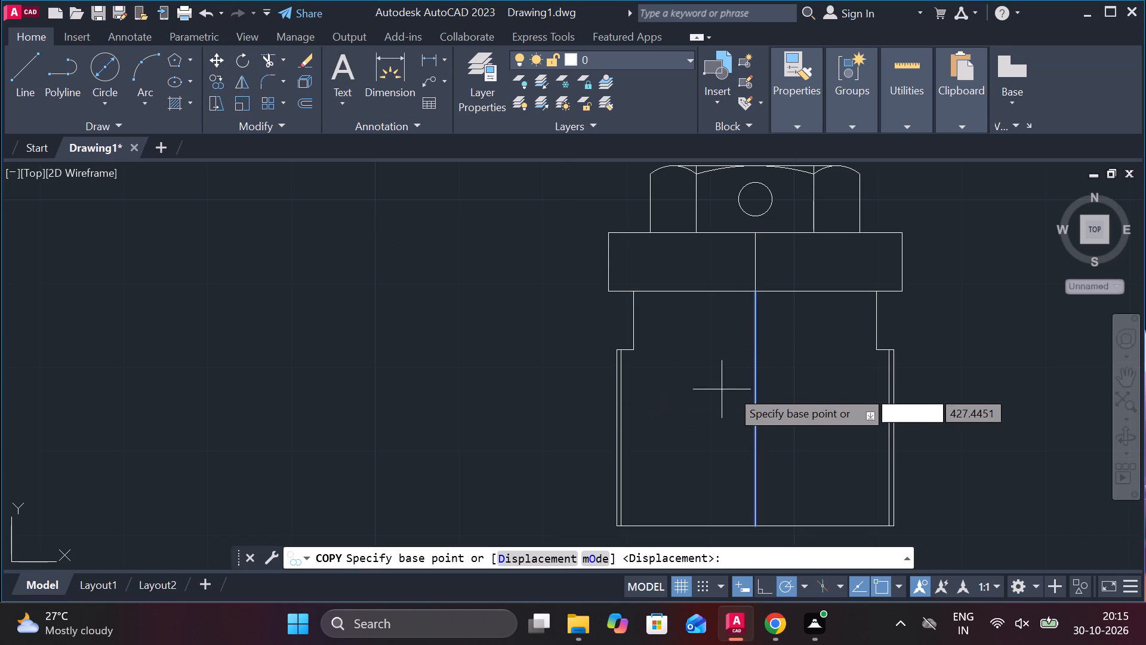
click(756, 415)
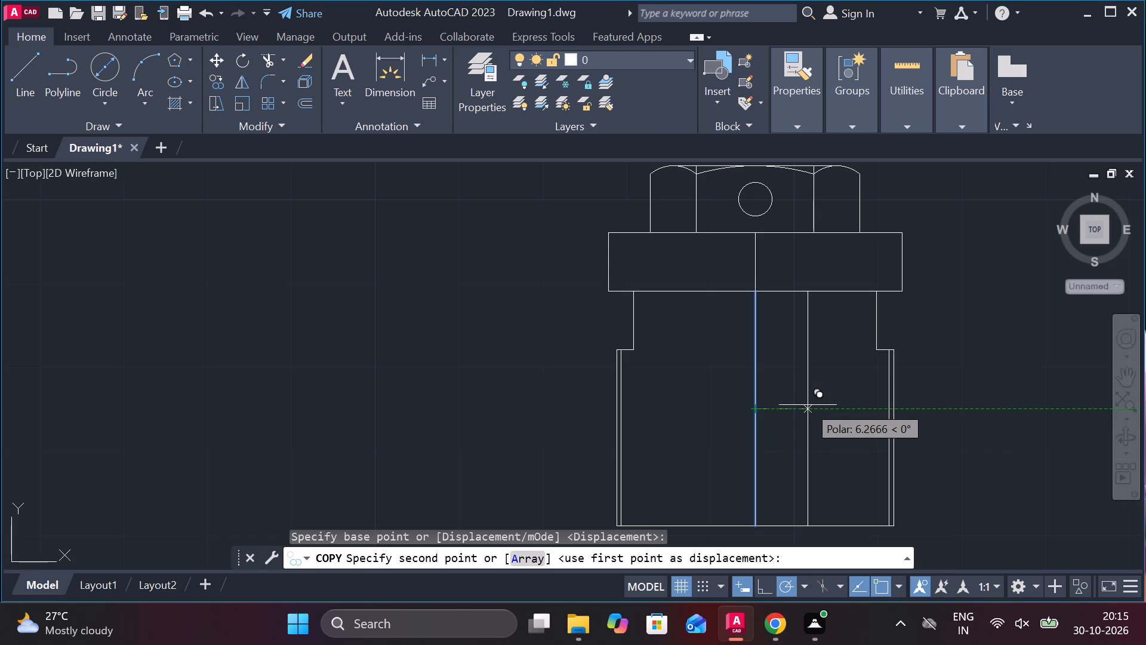
key(2)
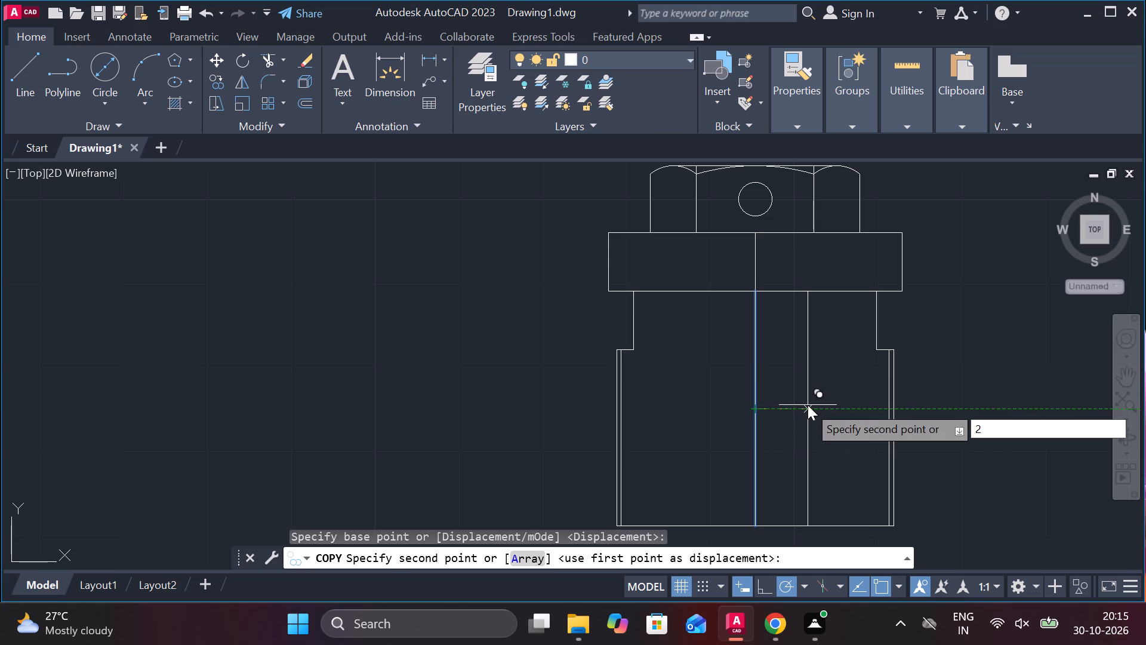
text(.5)
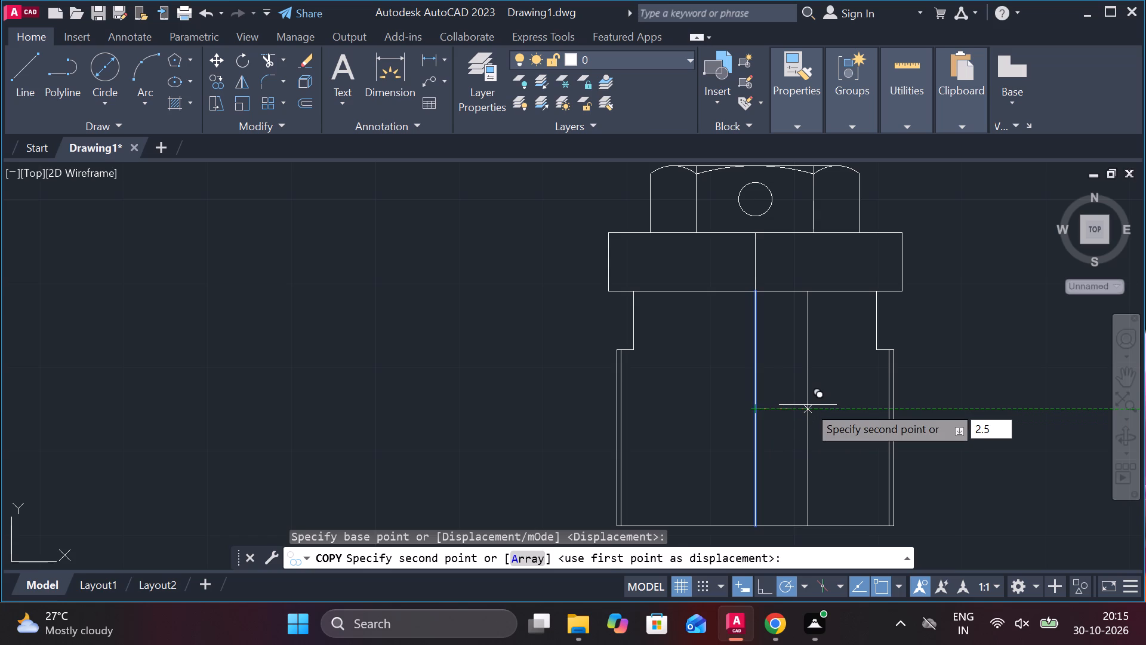
key(Return)
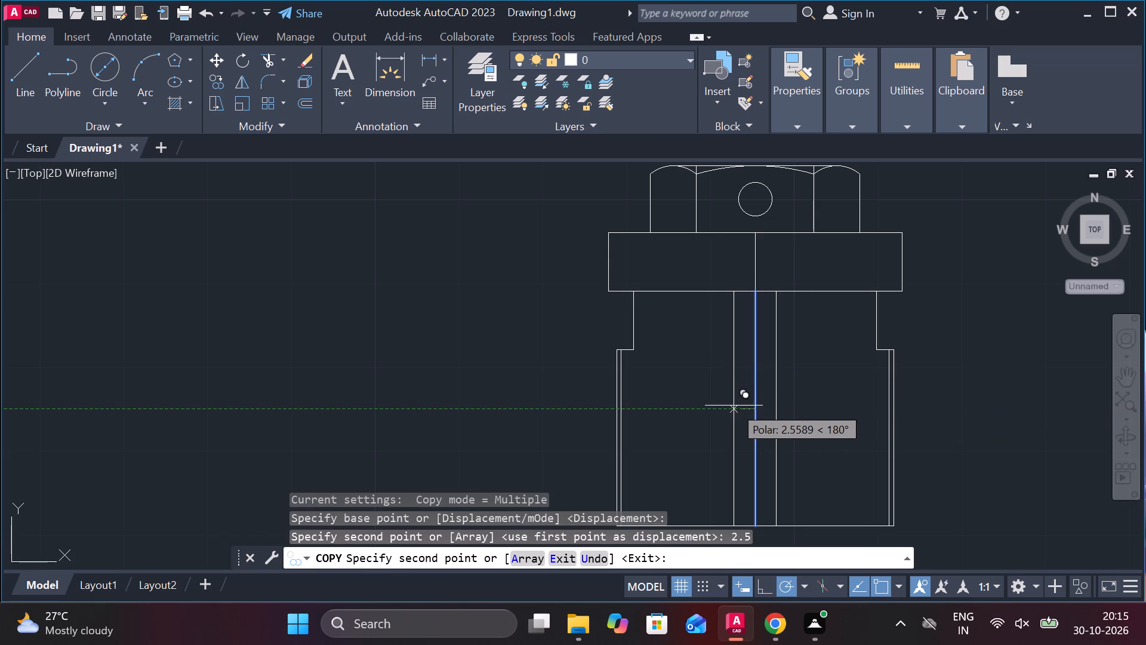
key(2)
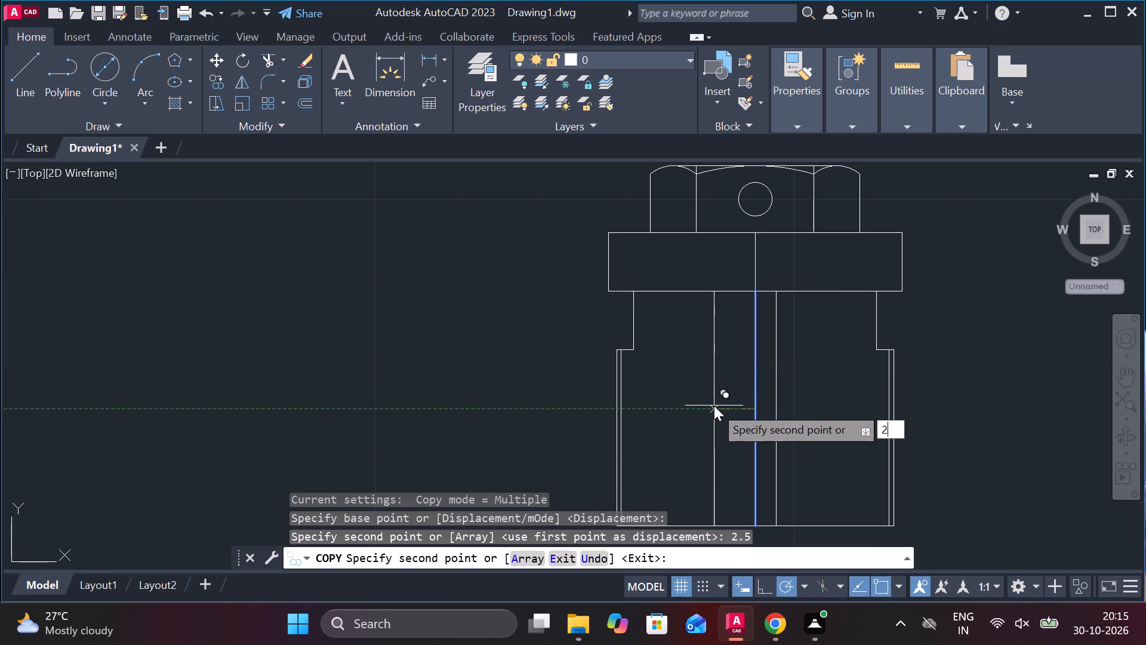
key(period)
key(5)
key(Return)
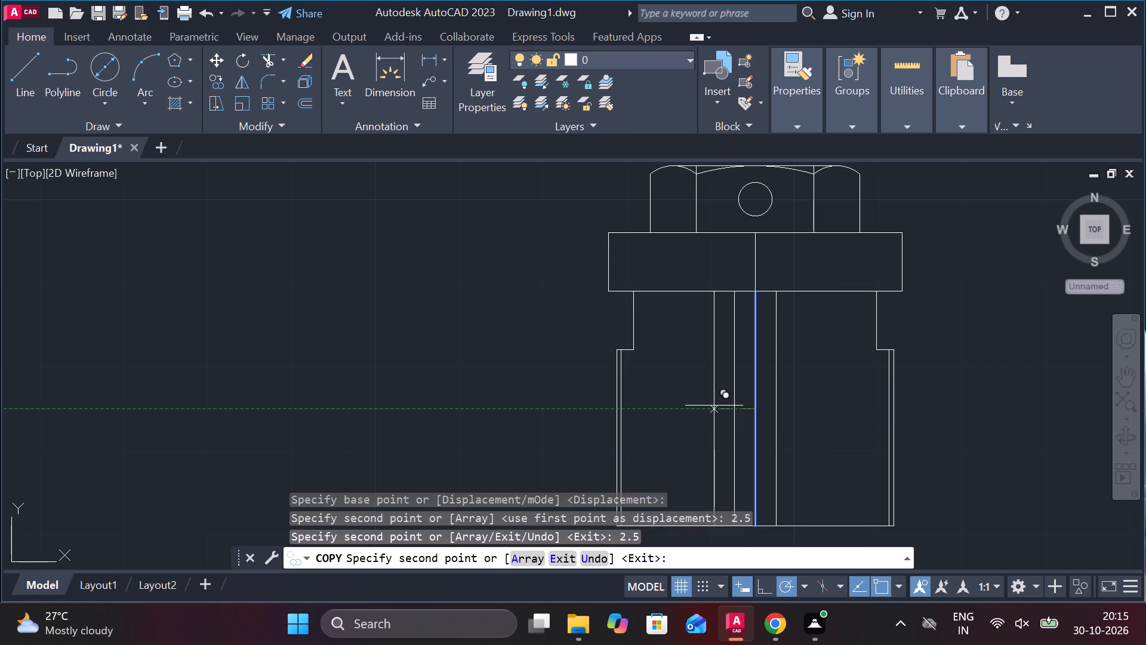
key(Escape)
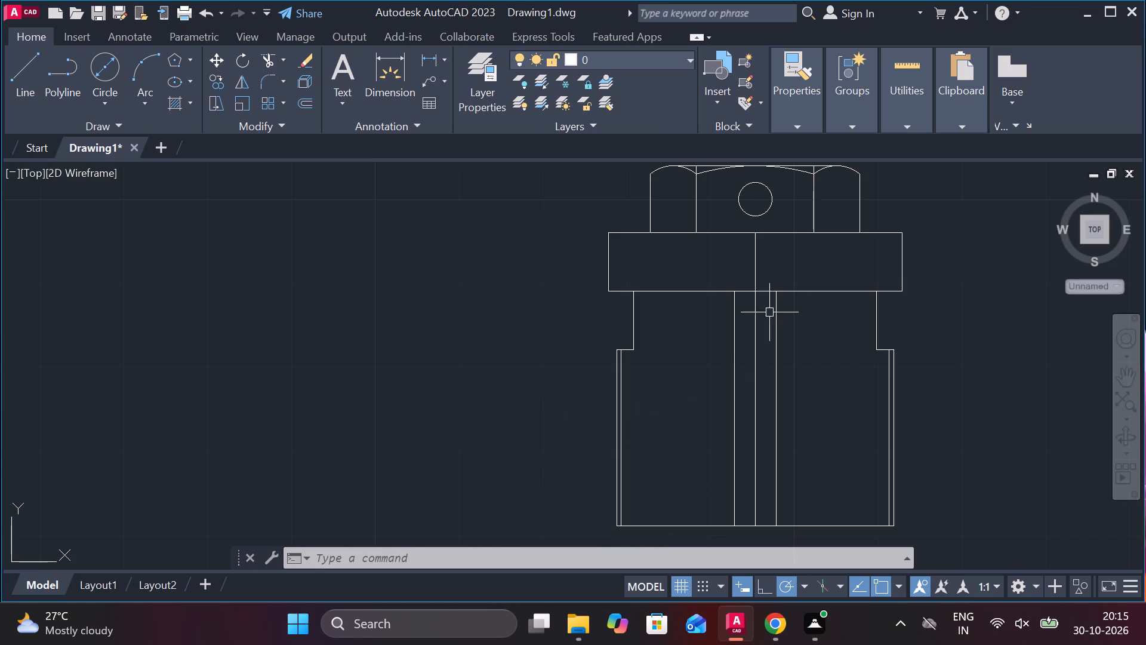
Delete both centreline segments, the one through the lower body and the one through the wider section.
click(752, 343)
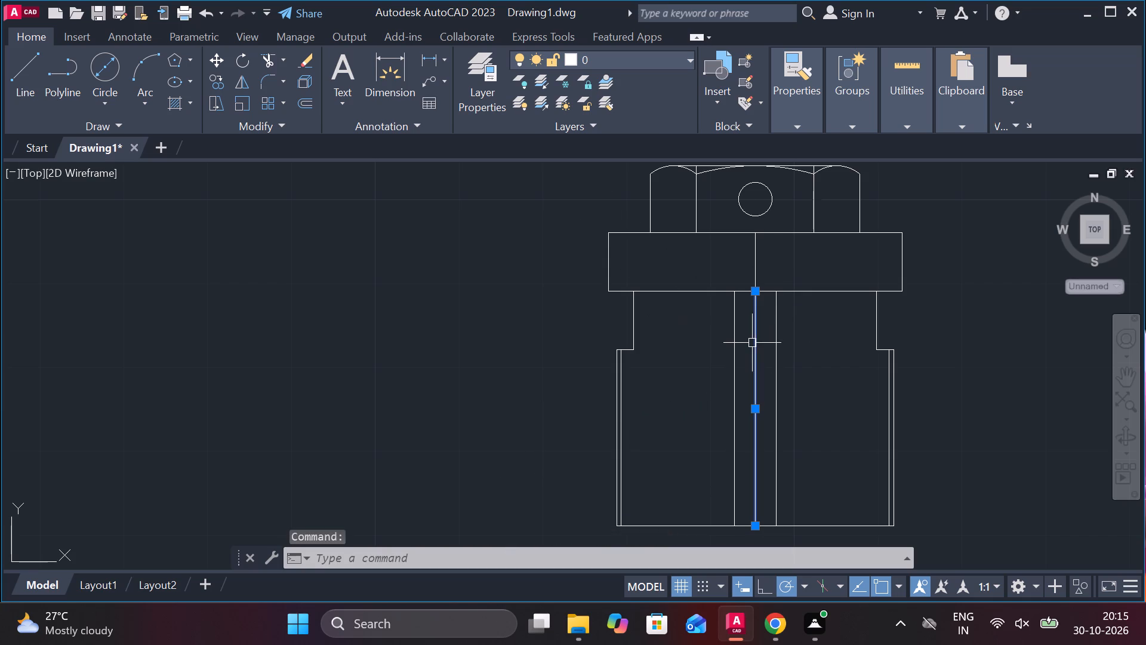
key(Delete)
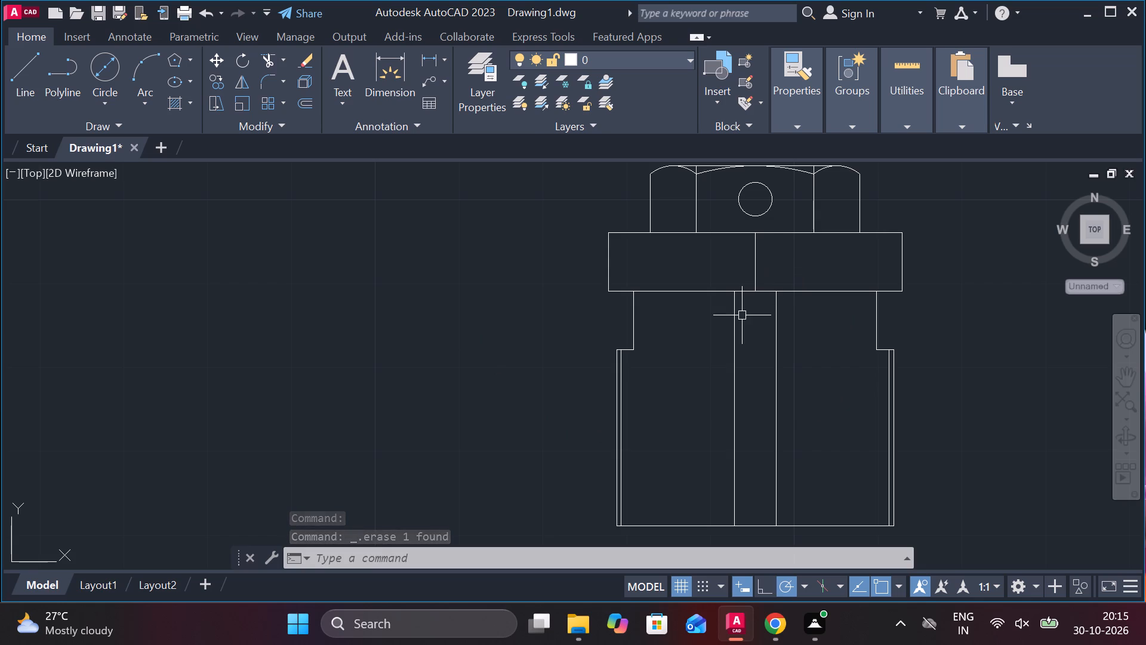
click(754, 269)
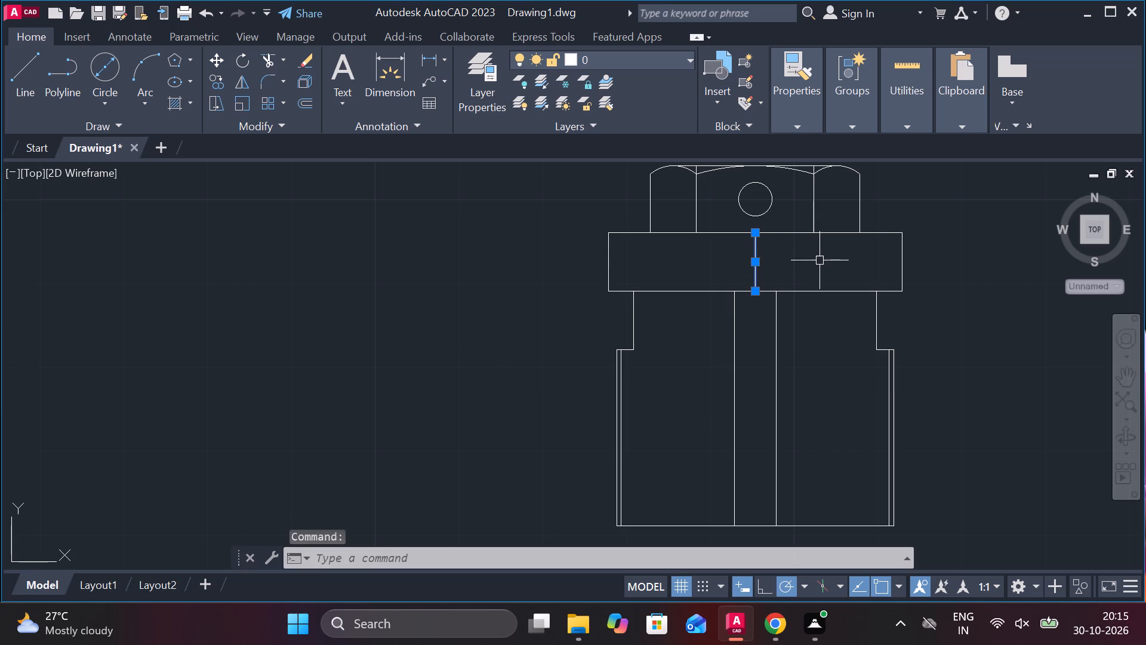
key(Delete)
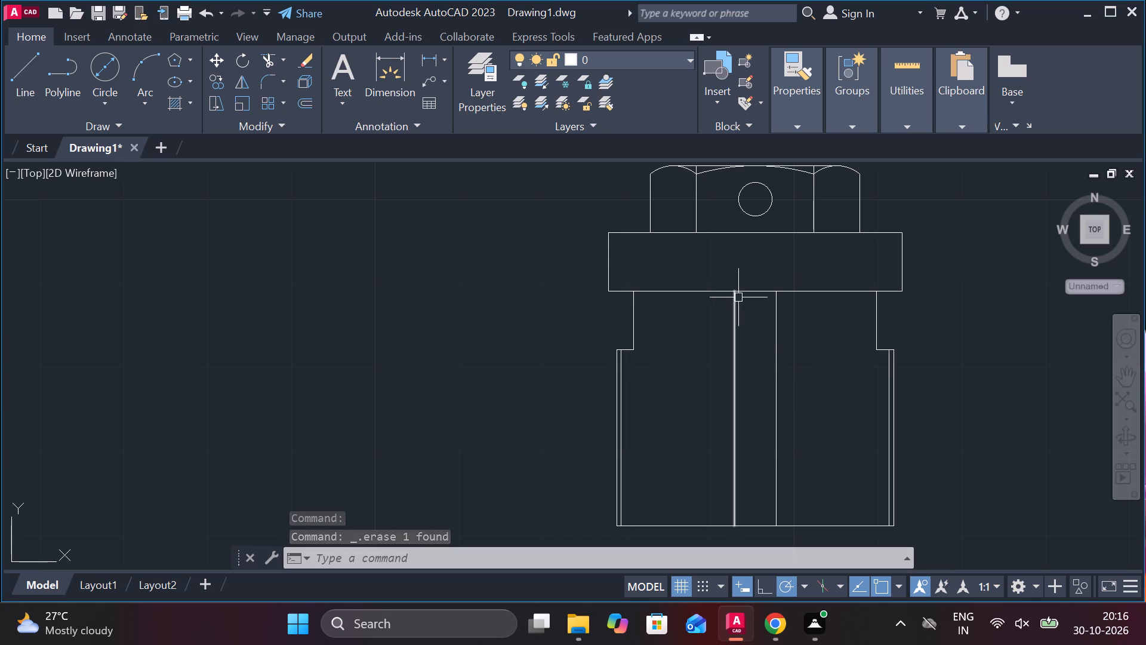
Draw a short horizontal line across the top of the central slot, between its two vertical lines at the collar's lower edge.
click(32, 57)
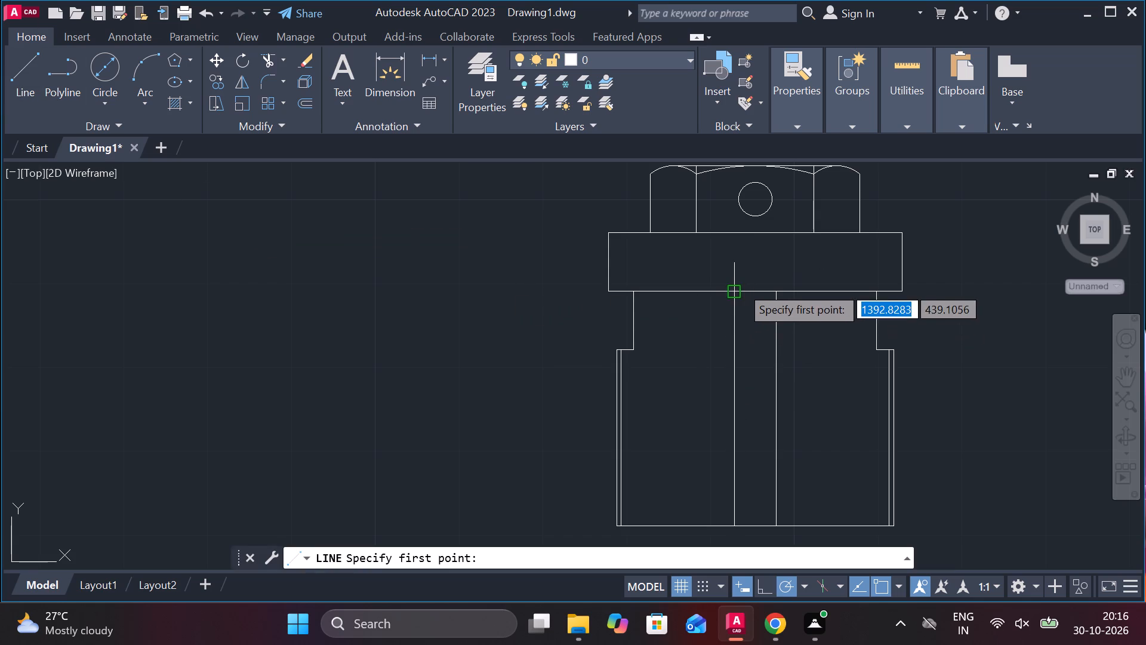
click(740, 289)
click(779, 292)
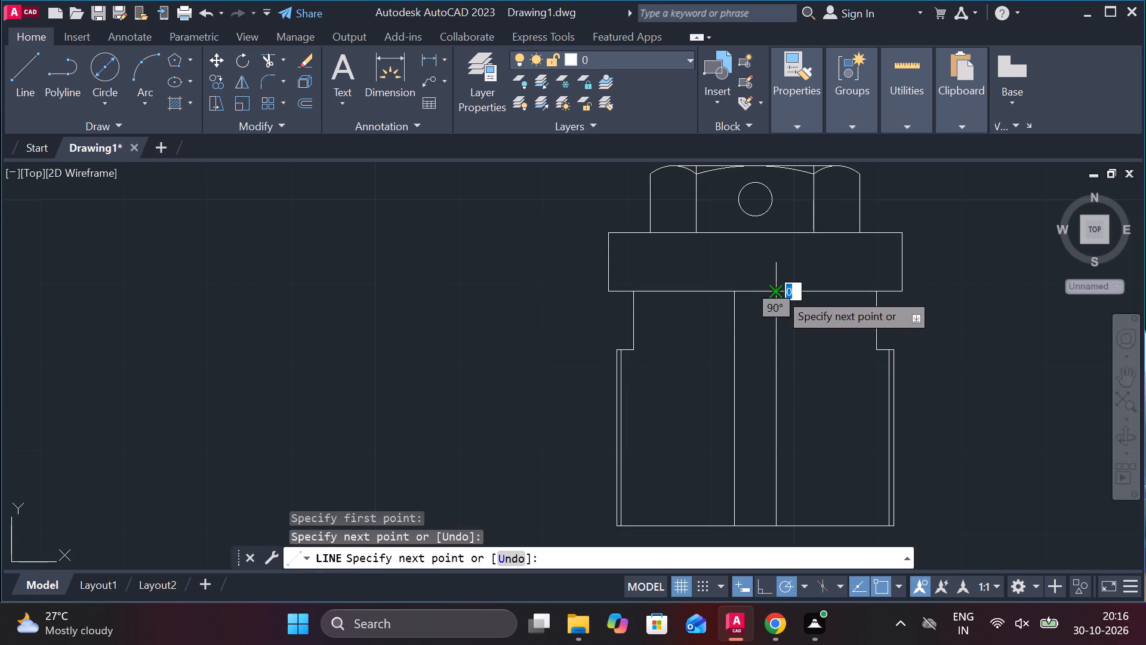
key(Escape)
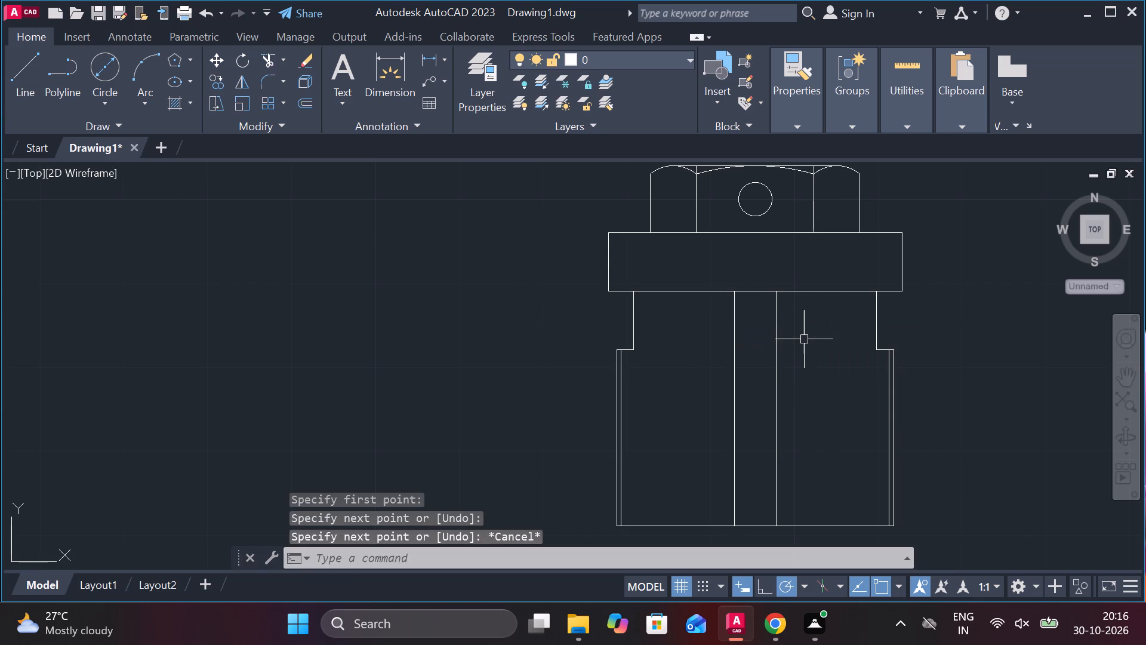
Move the slot's short top line straight down by 4.
click(757, 291)
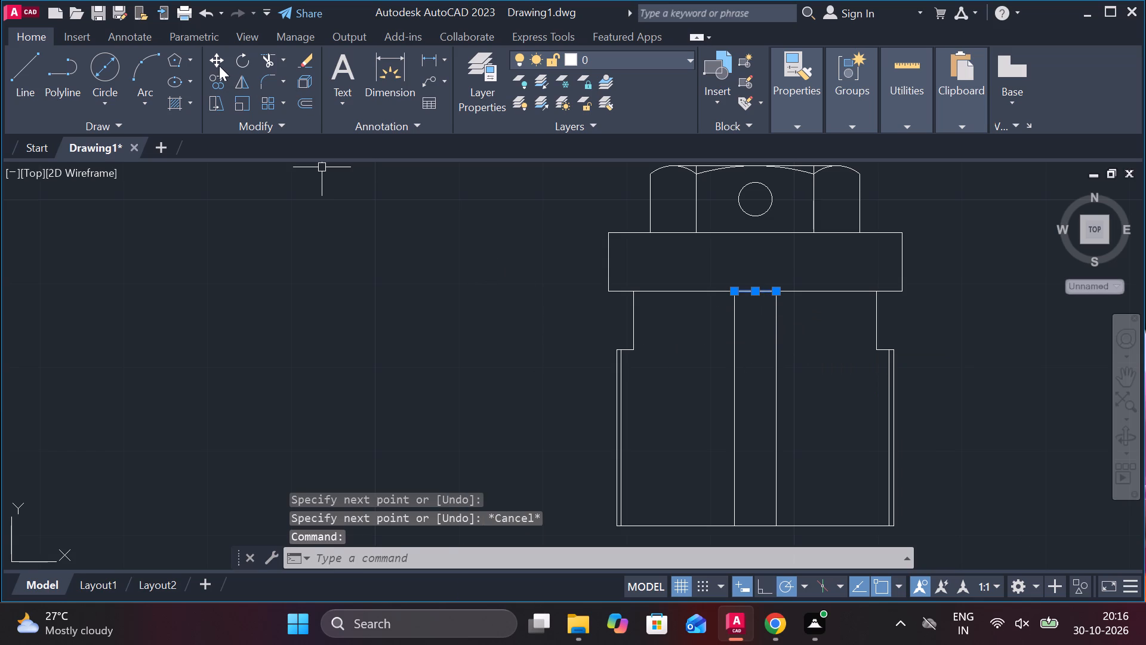
click(219, 62)
click(756, 292)
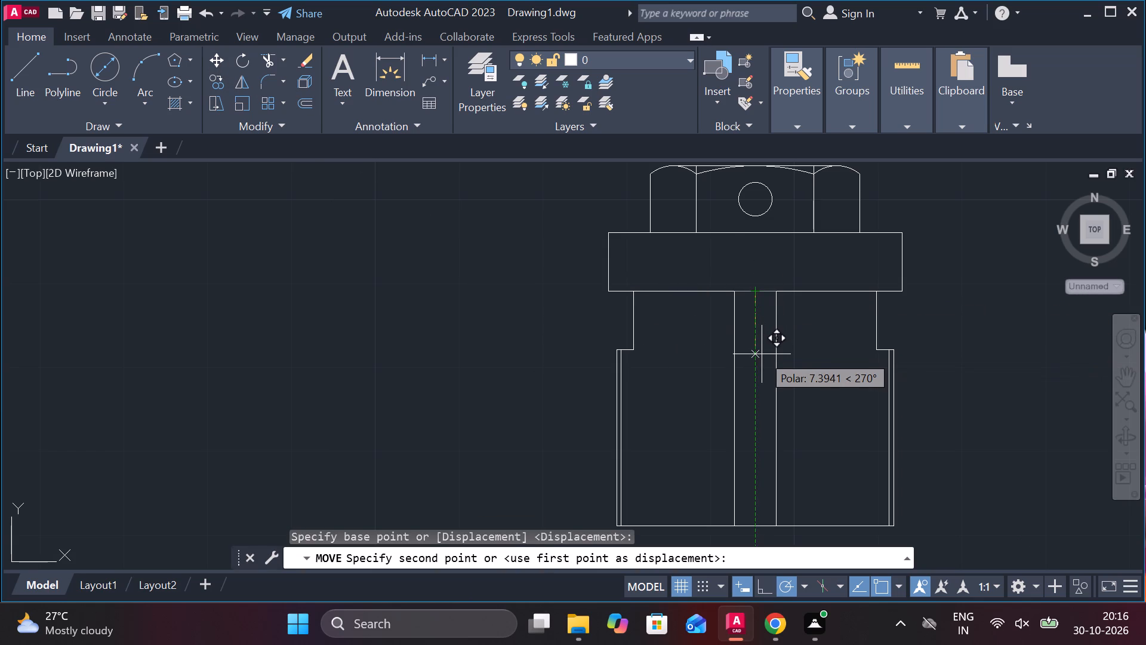
key(4)
key(Return)
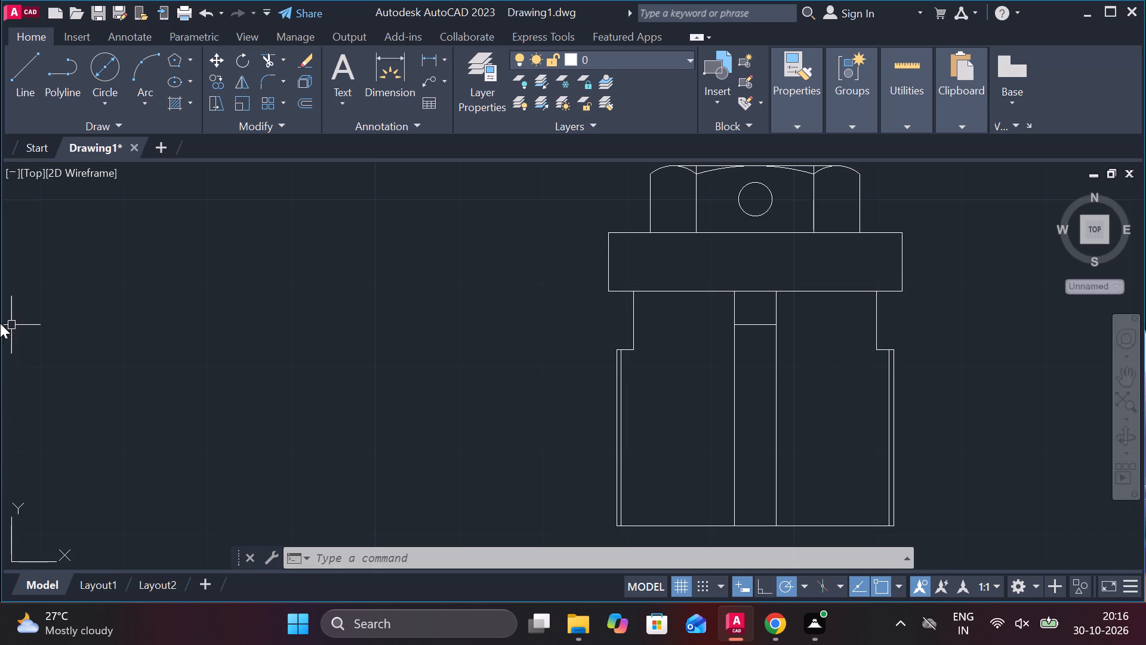
Draw a circle of radius 10 centred on the midpoint of the slot's bottom edge.
click(99, 91)
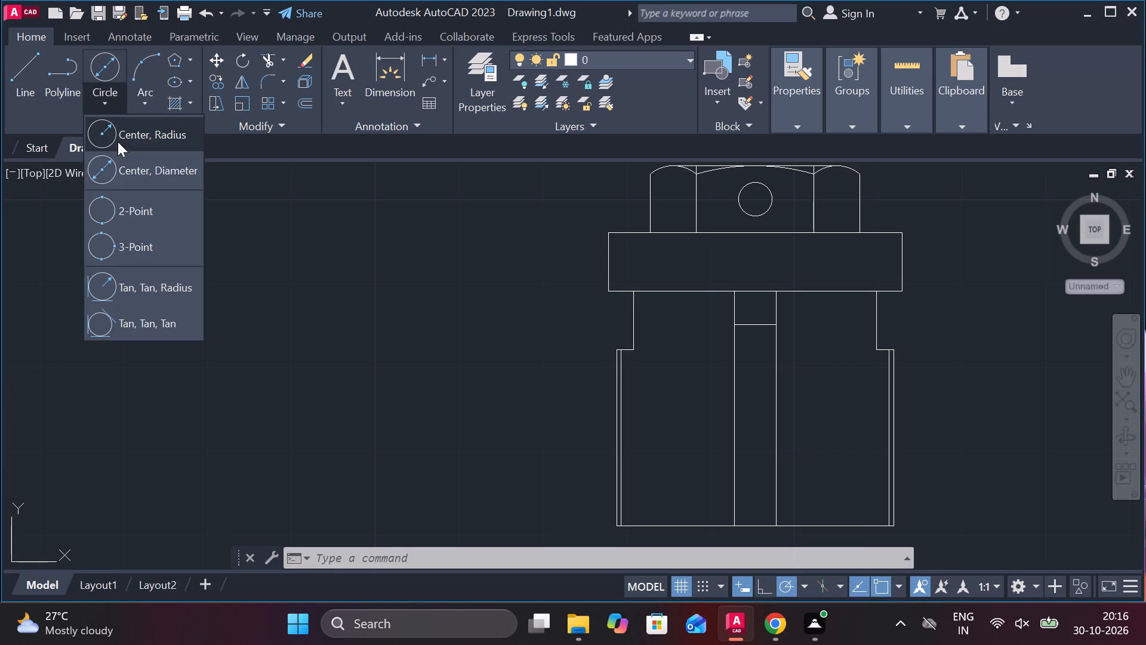
click(134, 136)
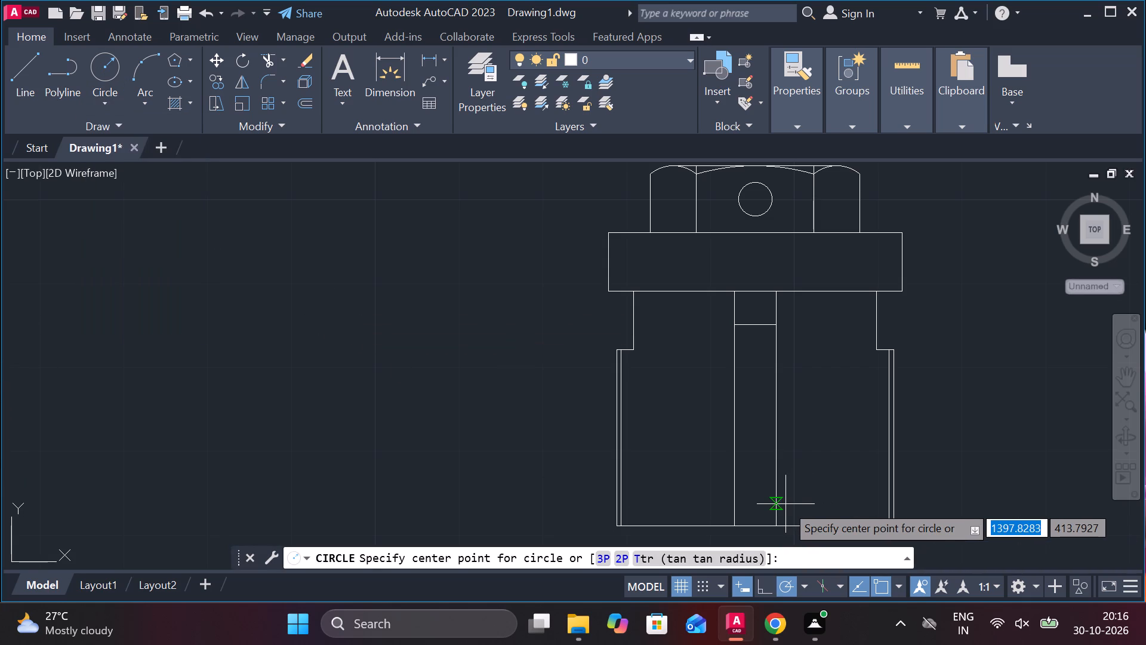
scroll(781, 504, down, 1)
scroll(764, 513, up, 3)
scroll(764, 518, down, 2)
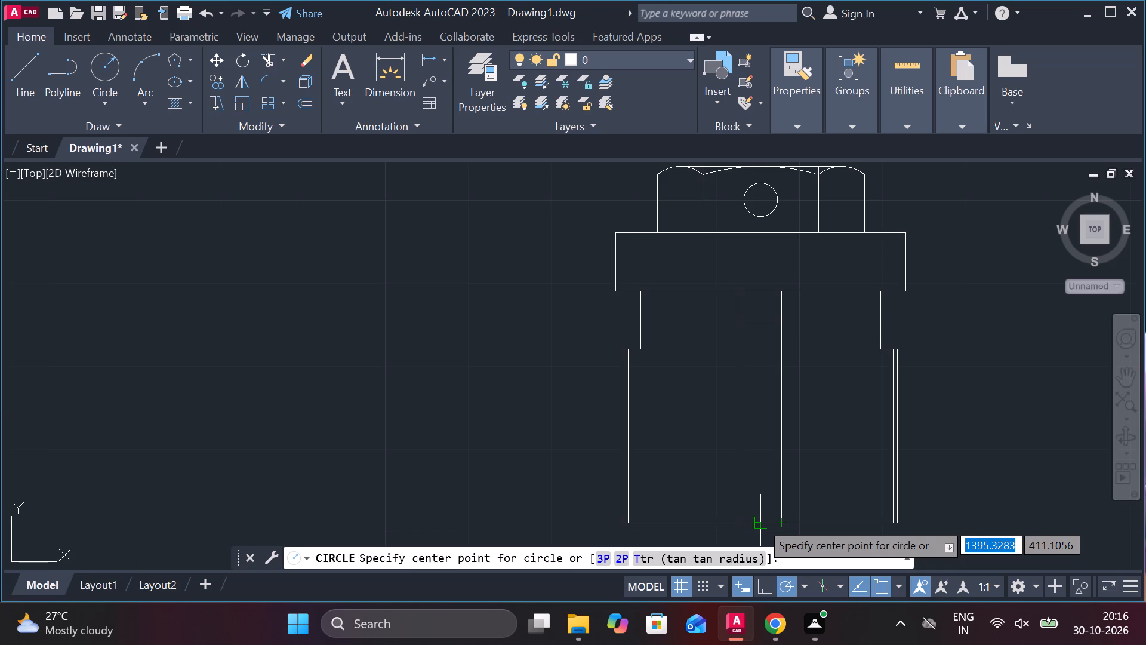
click(760, 521)
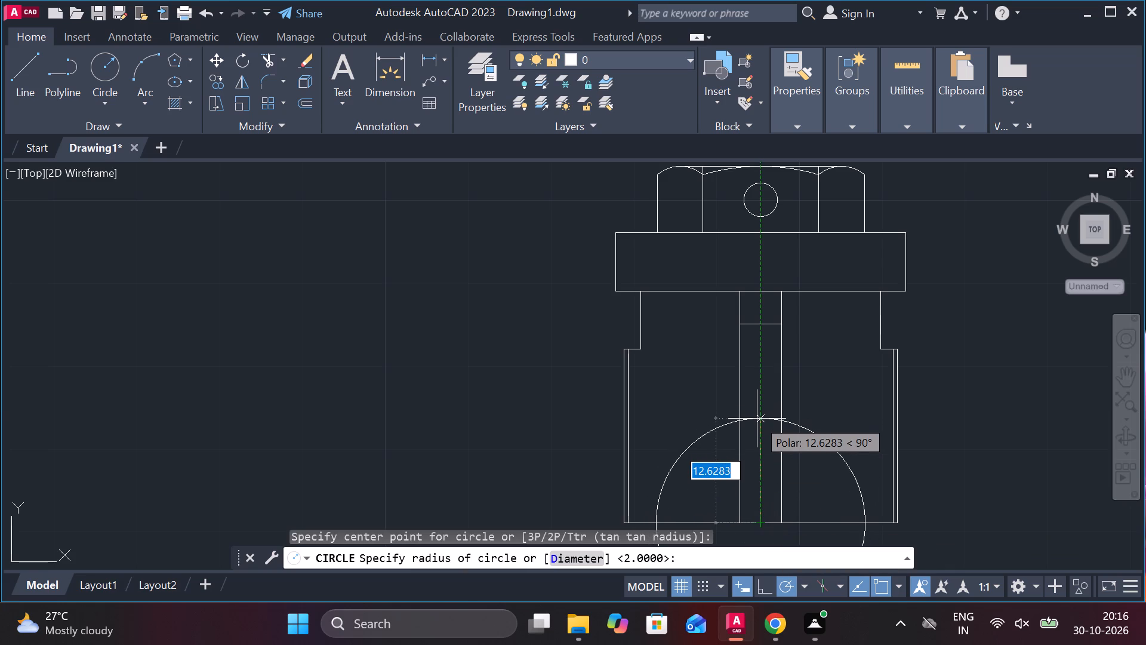
key(1)
key(0)
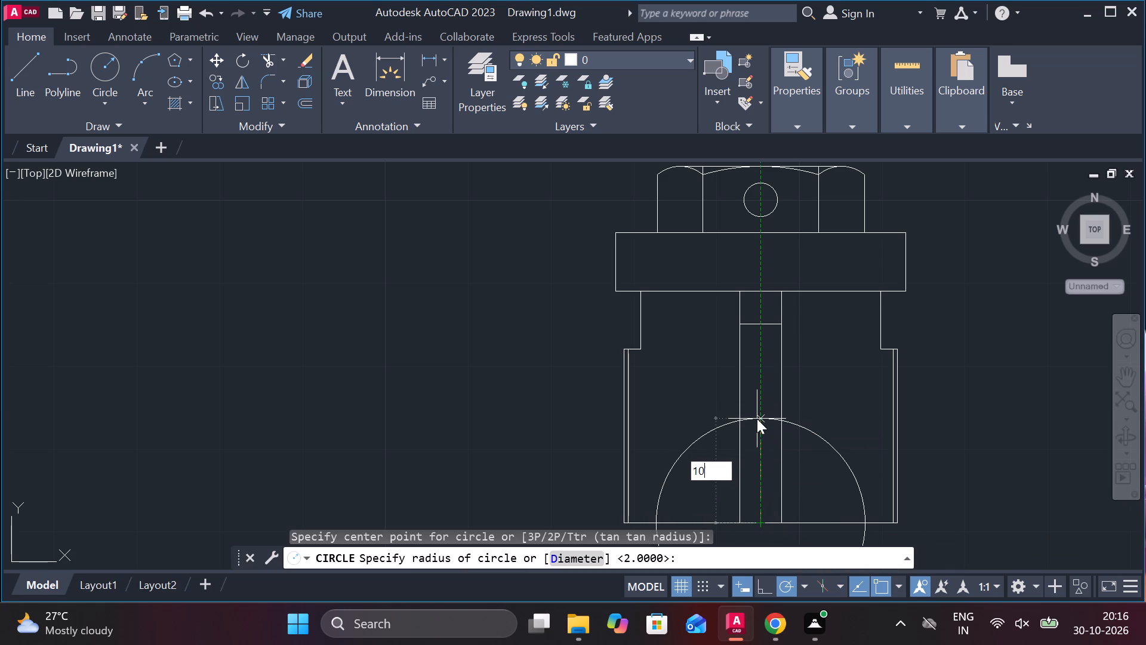
key(Return)
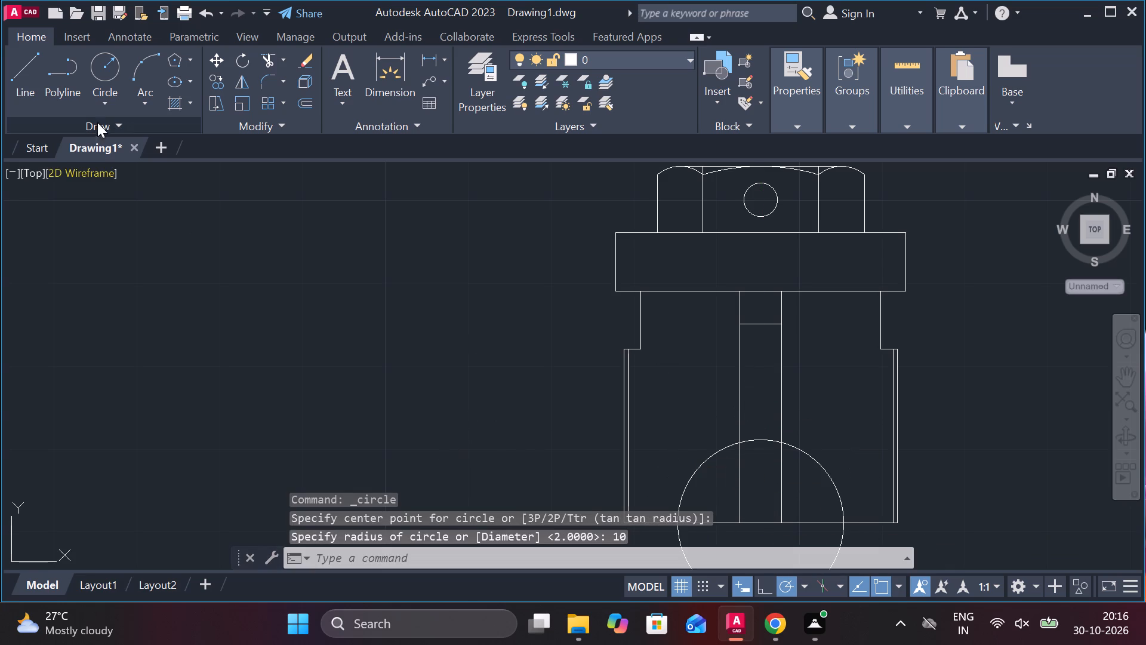
Trim the circle's lower half, its arc inside the slot, and the body's bottom edge within the circle on both sides of the slot.
click(272, 61)
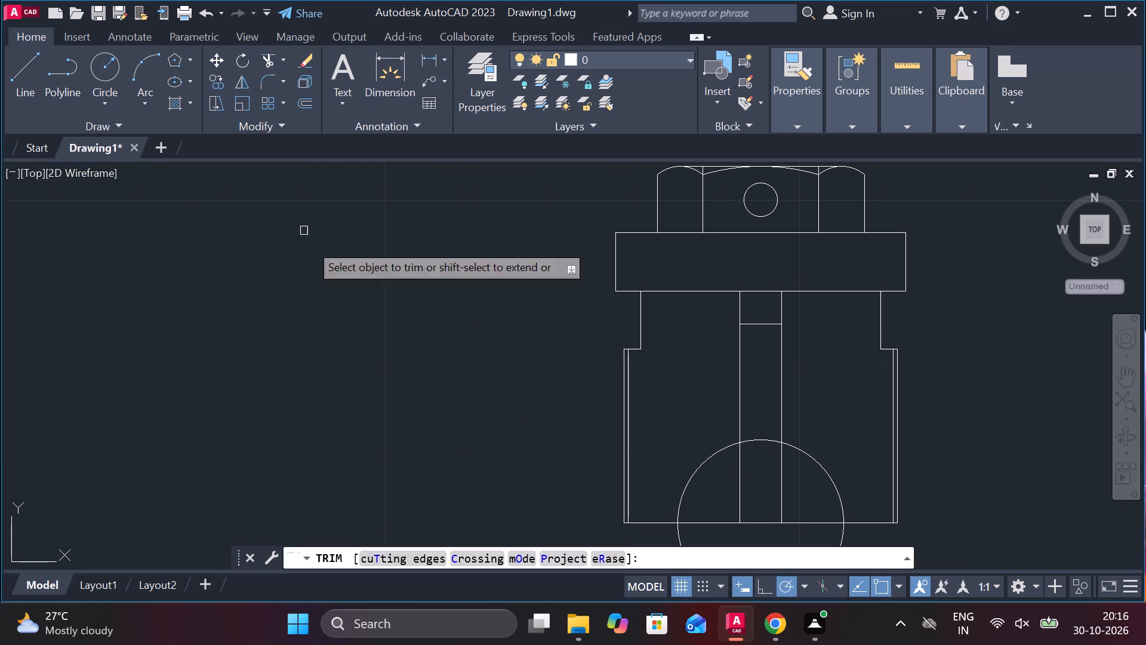
scroll(402, 312, down, 2)
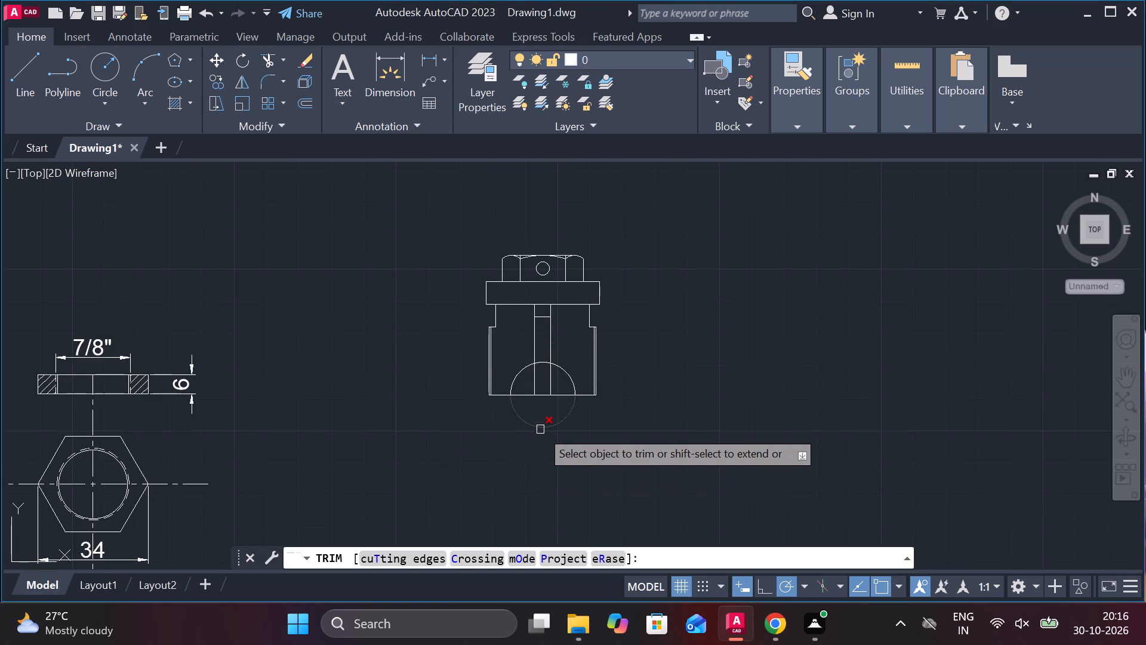
click(540, 429)
click(546, 367)
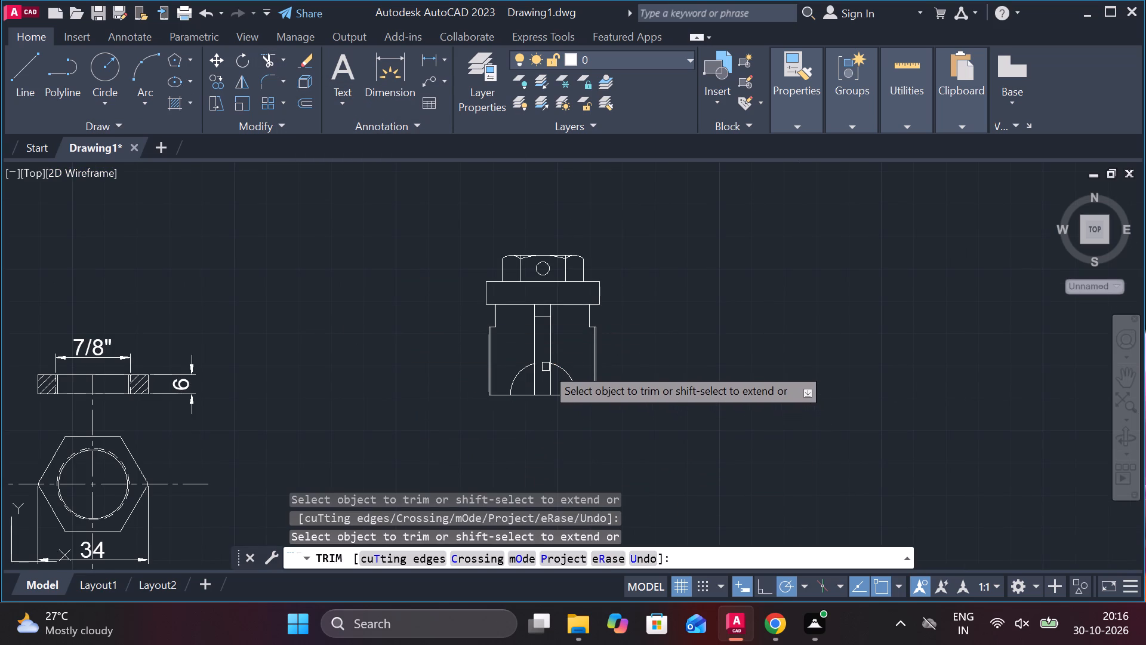
click(522, 389)
click(524, 400)
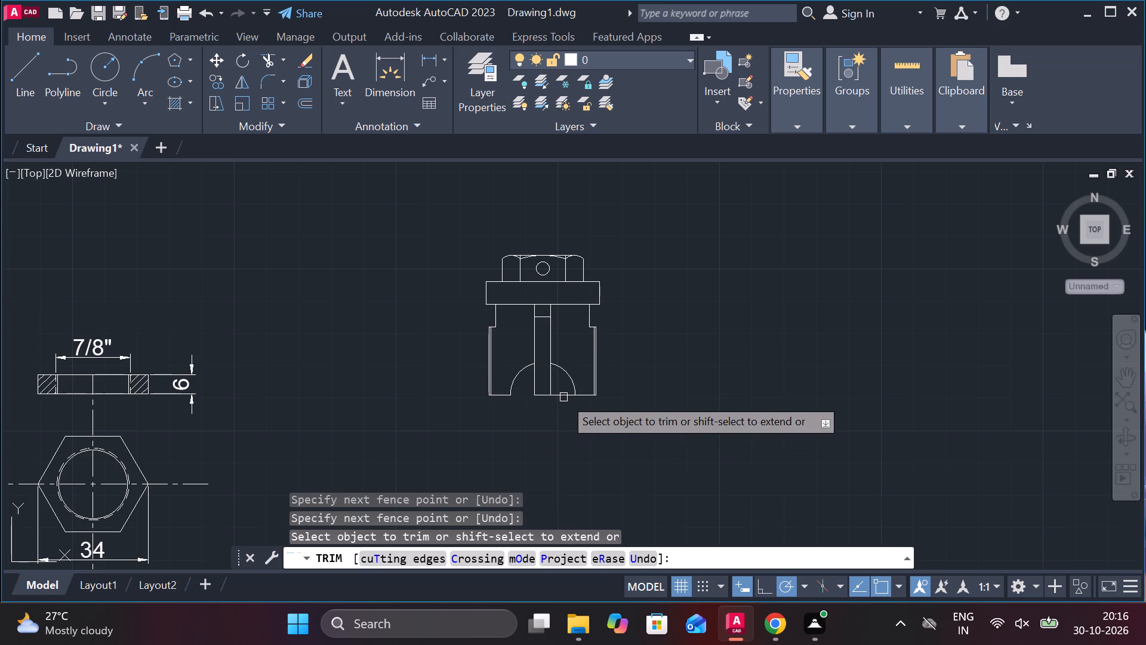
click(563, 397)
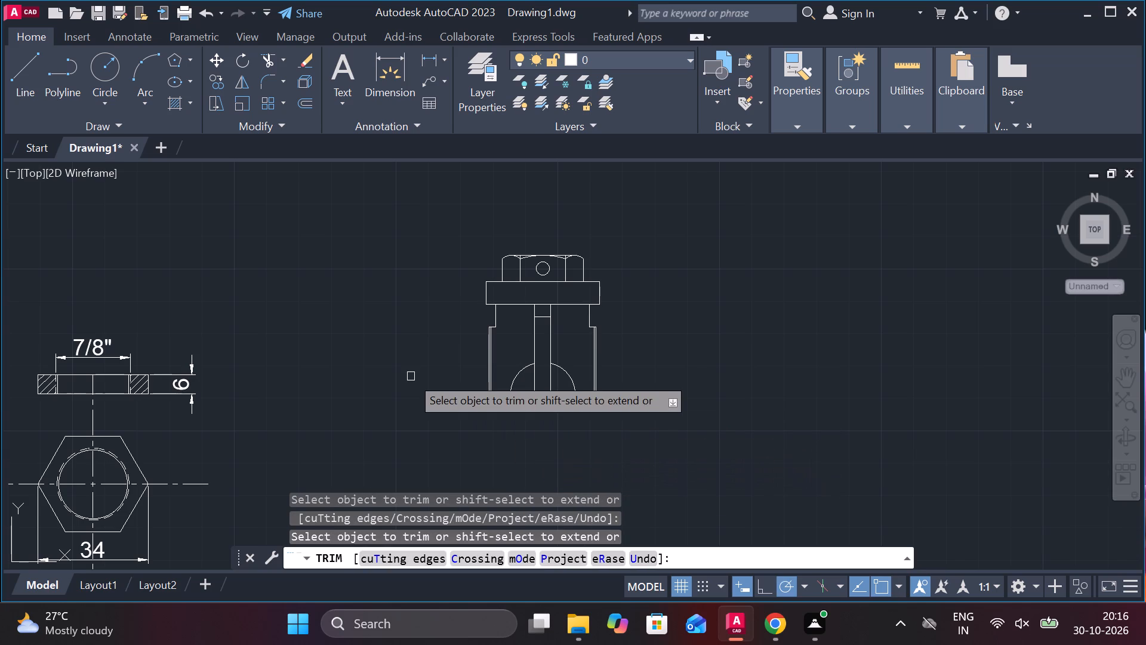
key(Escape)
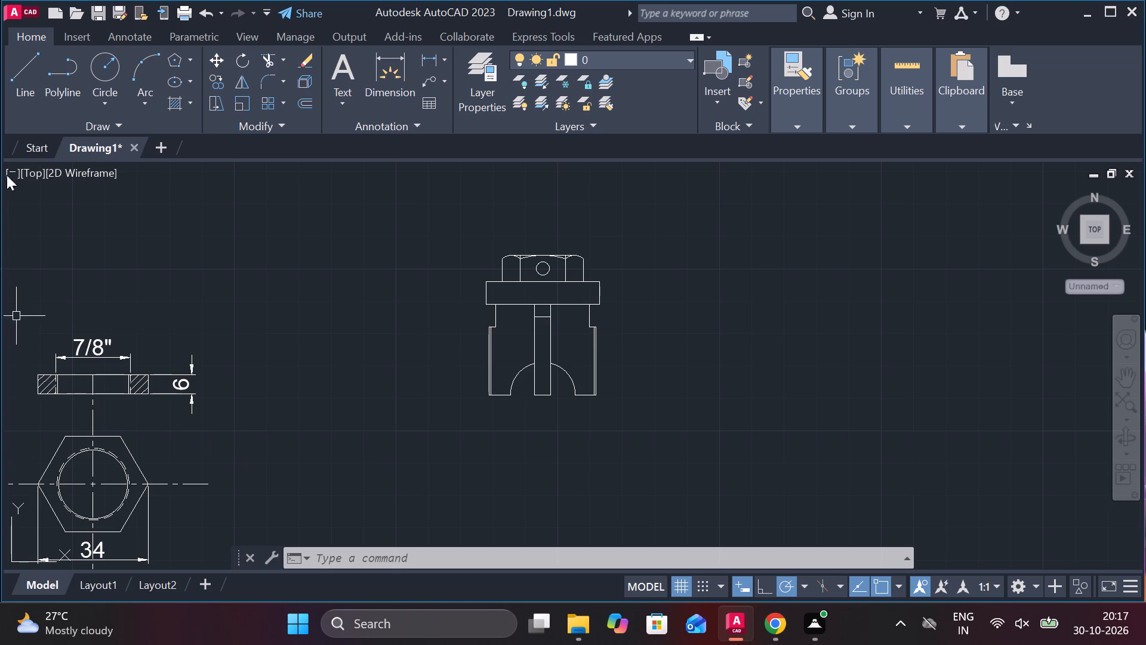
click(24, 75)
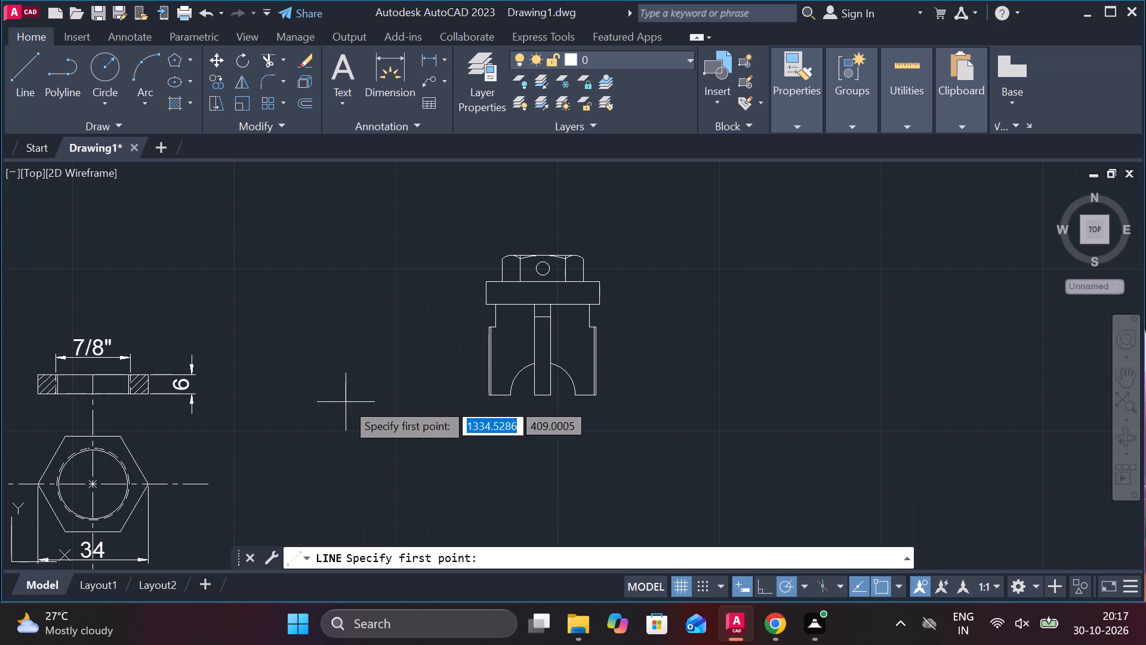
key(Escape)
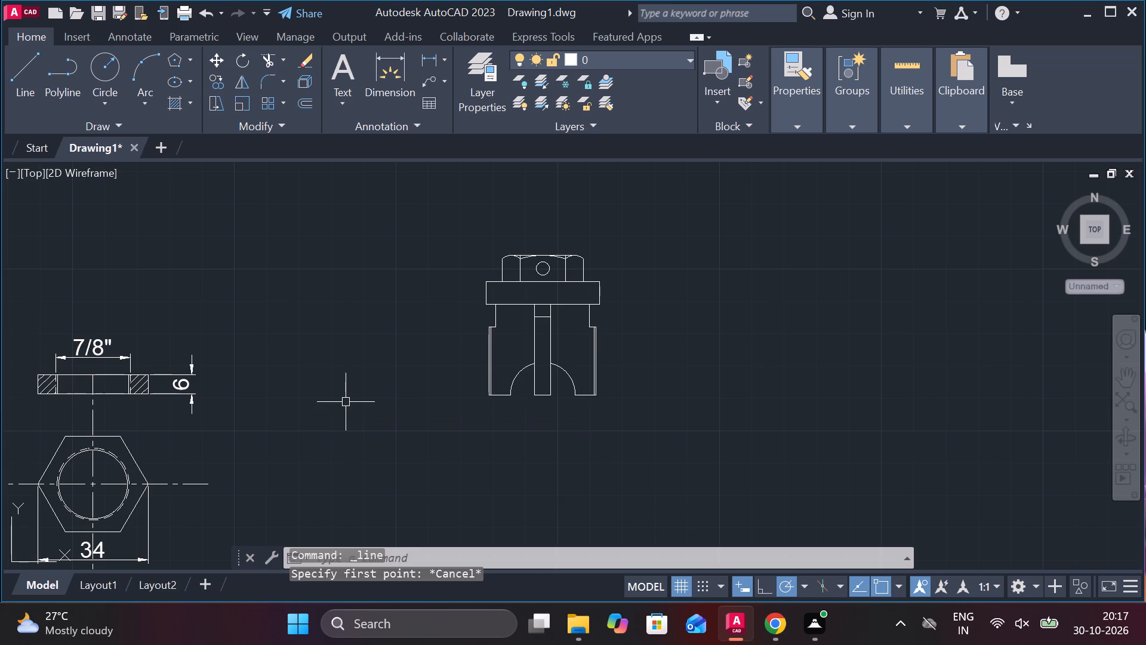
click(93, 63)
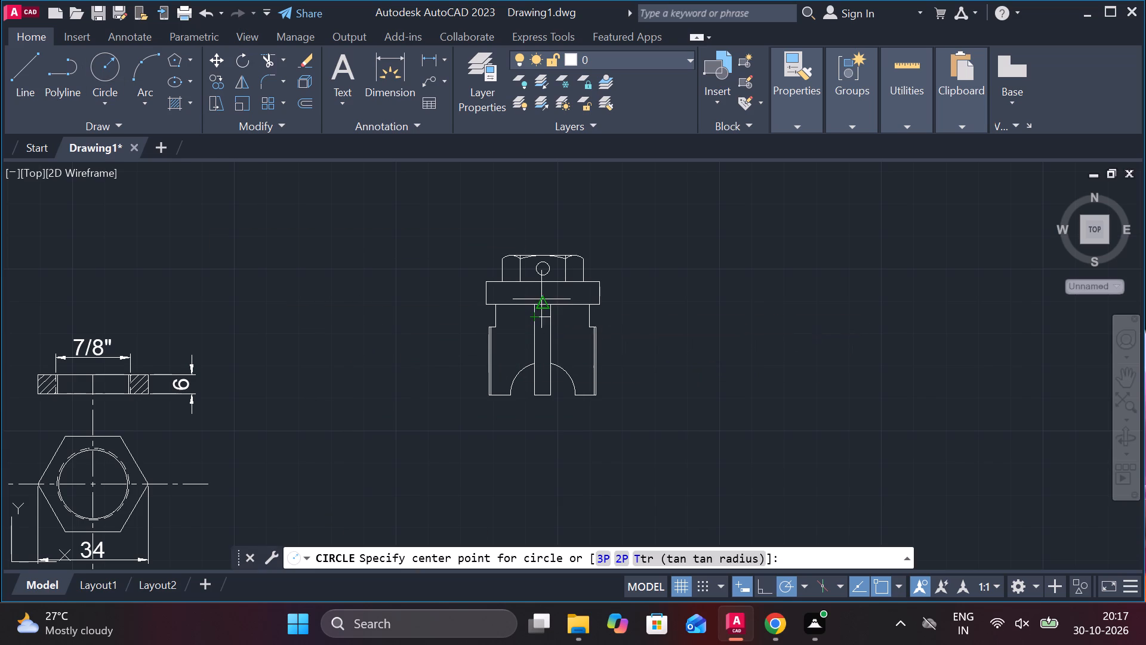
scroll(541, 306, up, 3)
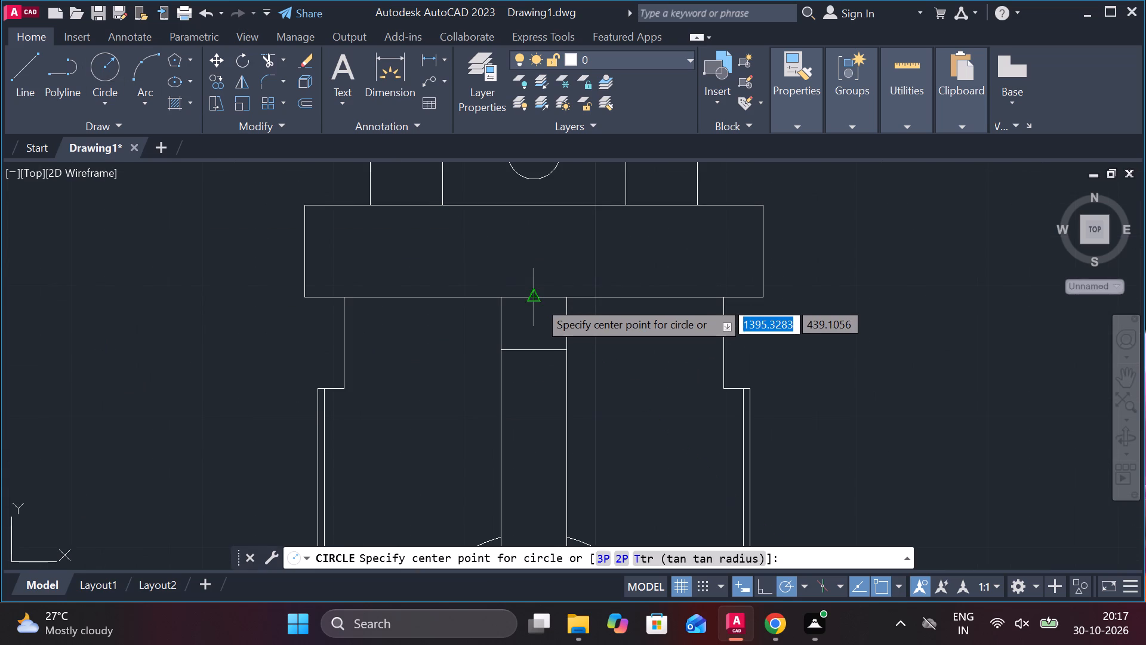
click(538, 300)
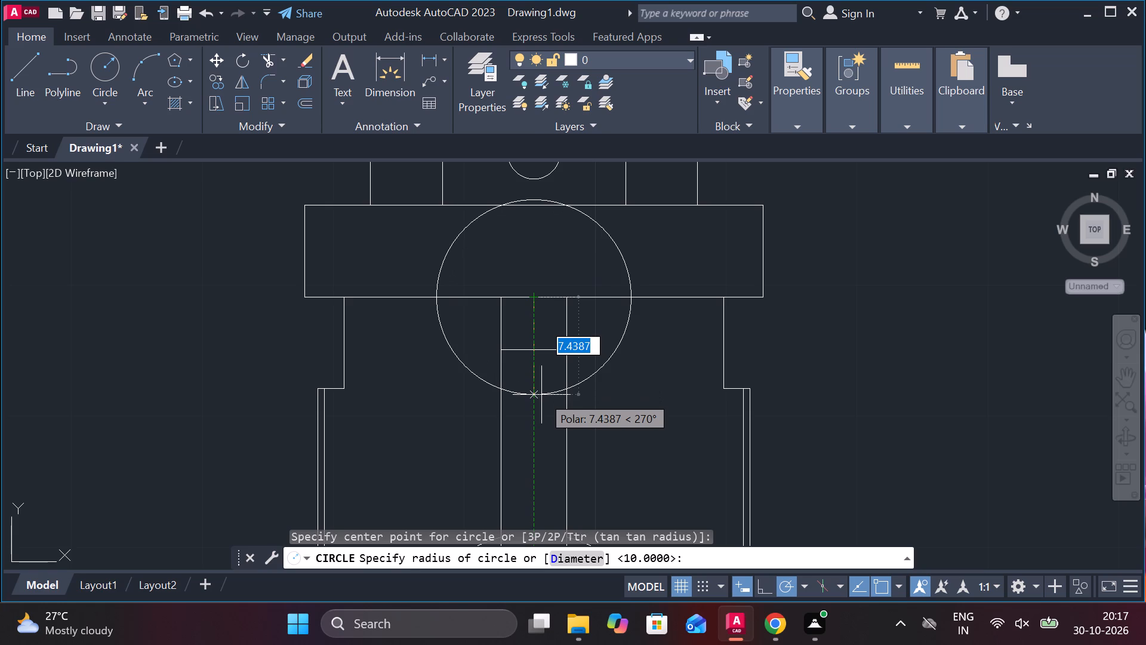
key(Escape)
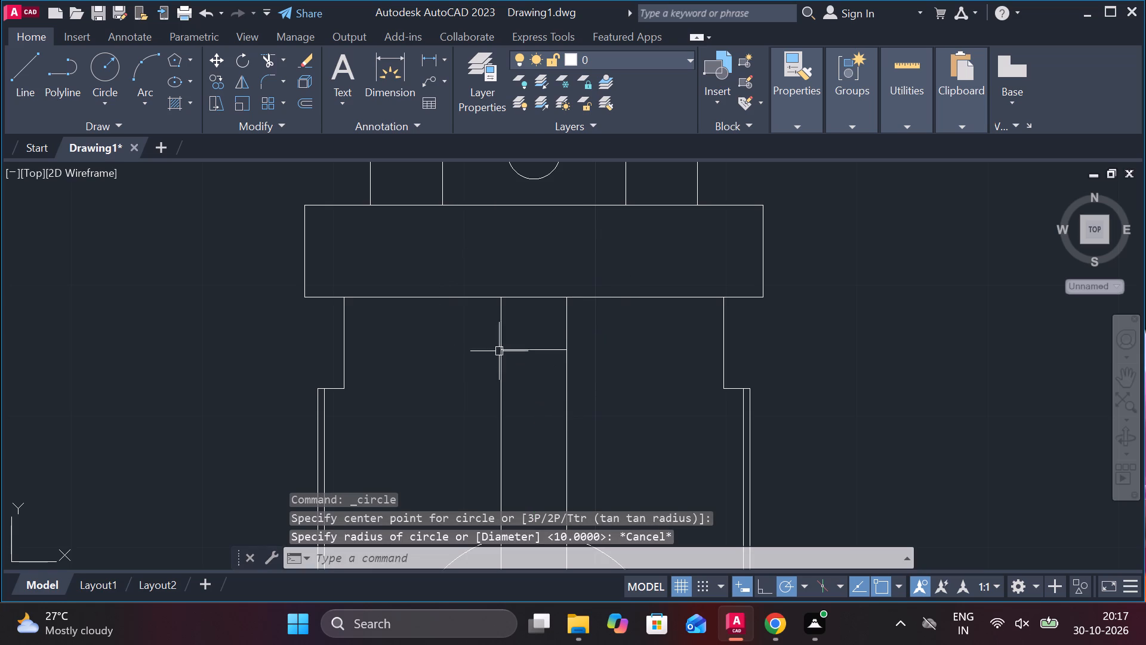
Draw a circle of radius 10 centred on the midpoint of the collar's lower edge, above the slot.
click(108, 64)
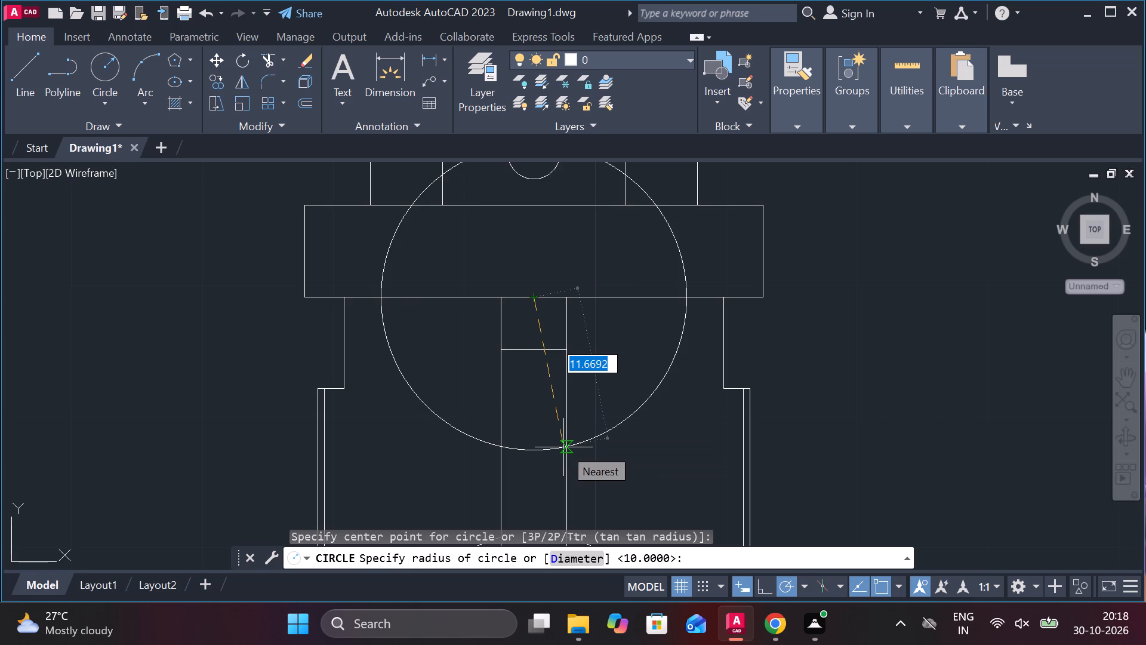
key(1)
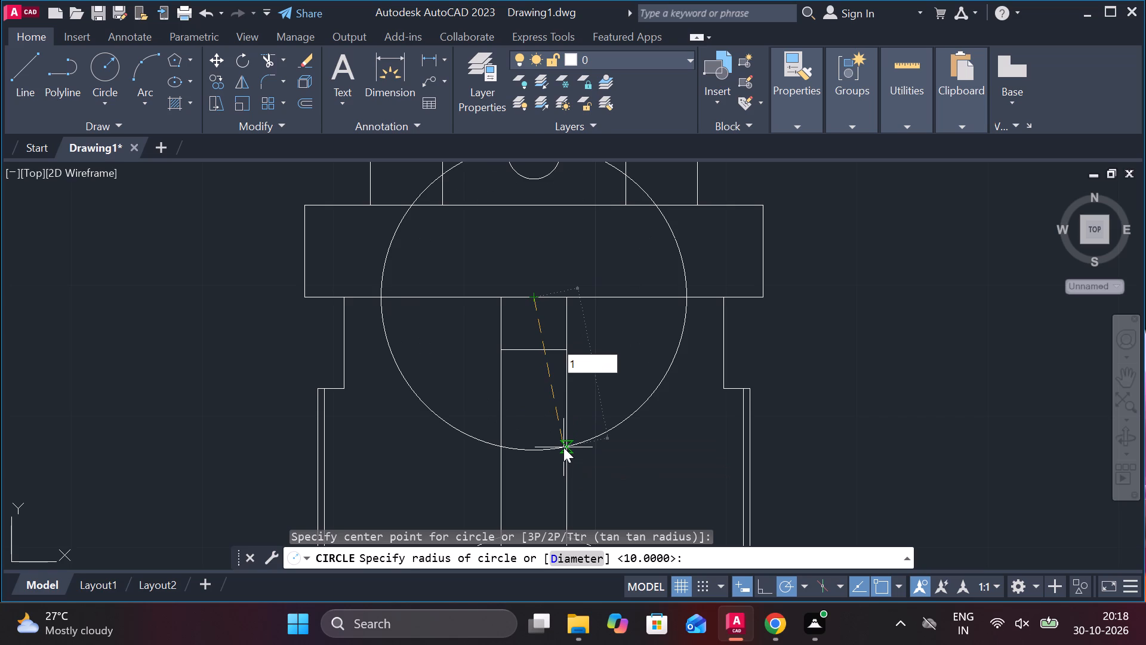
key(0)
key(Return)
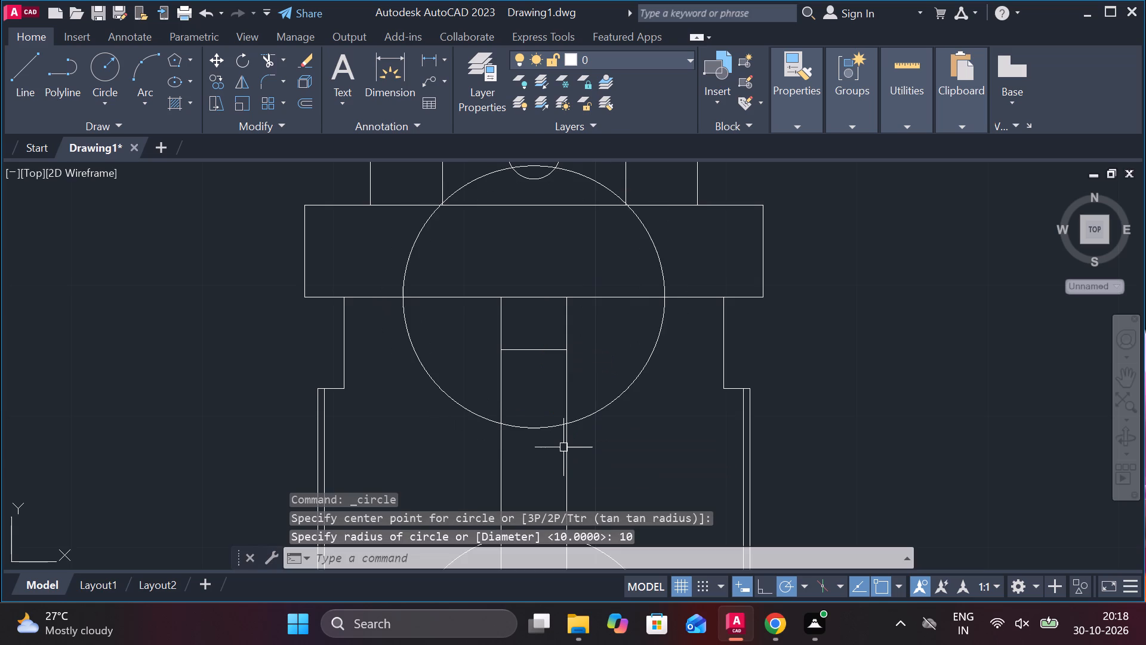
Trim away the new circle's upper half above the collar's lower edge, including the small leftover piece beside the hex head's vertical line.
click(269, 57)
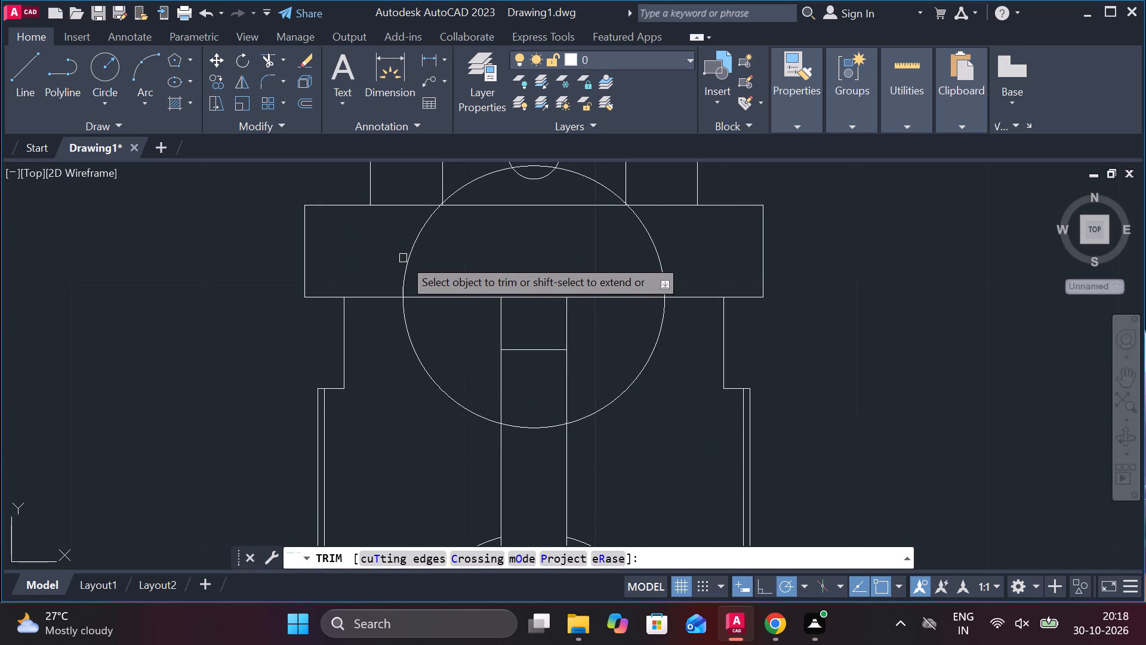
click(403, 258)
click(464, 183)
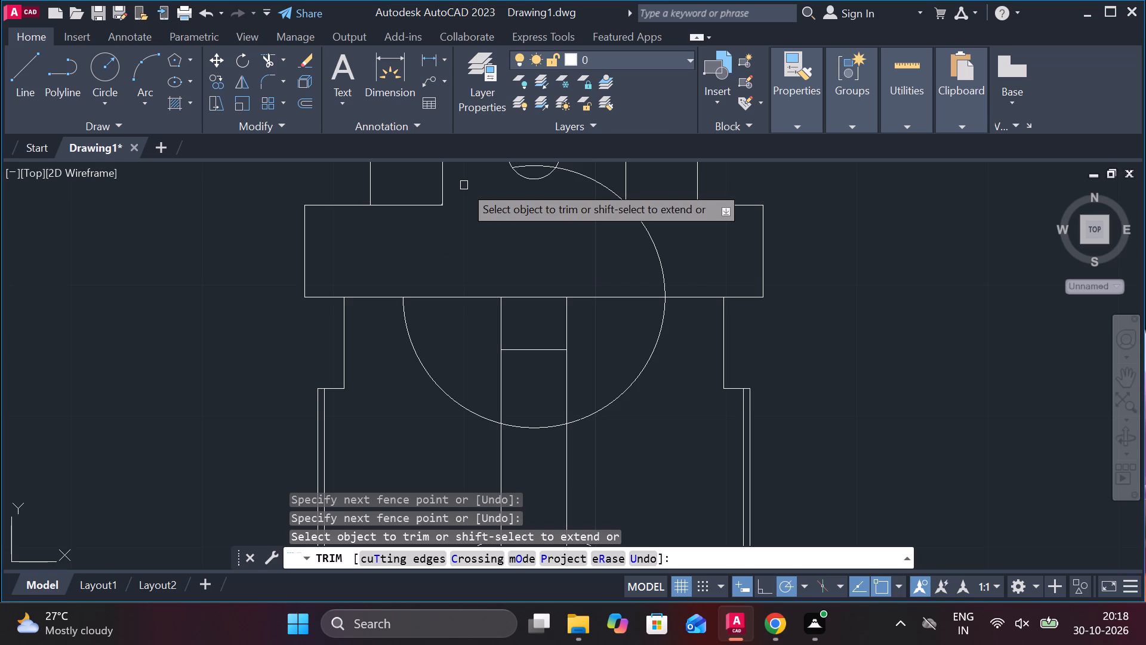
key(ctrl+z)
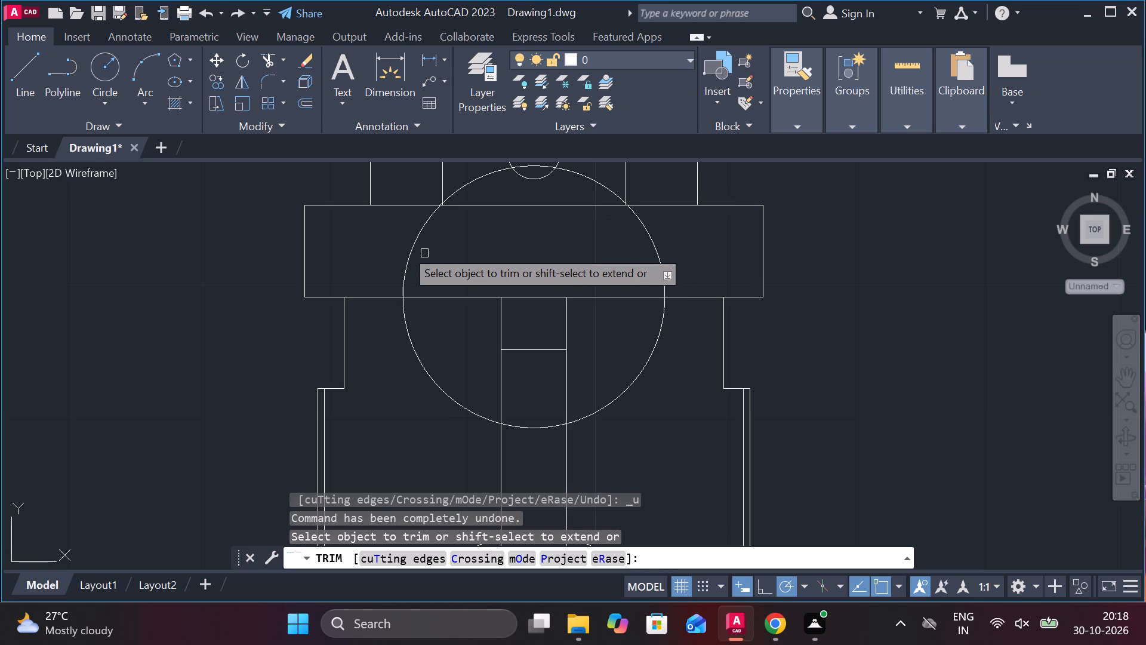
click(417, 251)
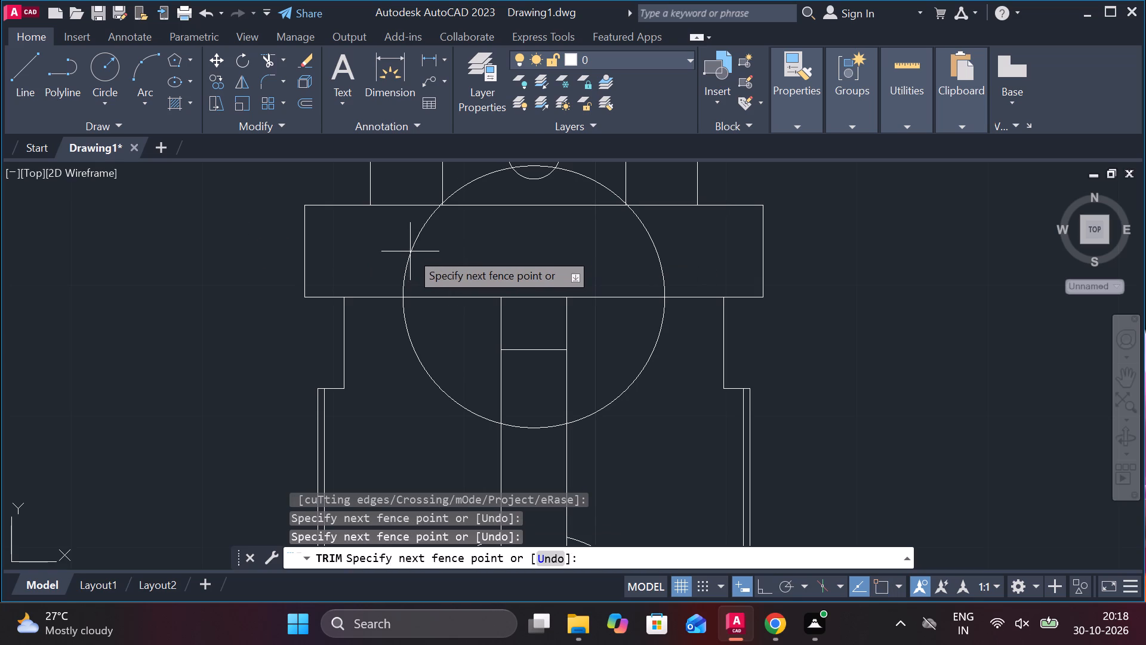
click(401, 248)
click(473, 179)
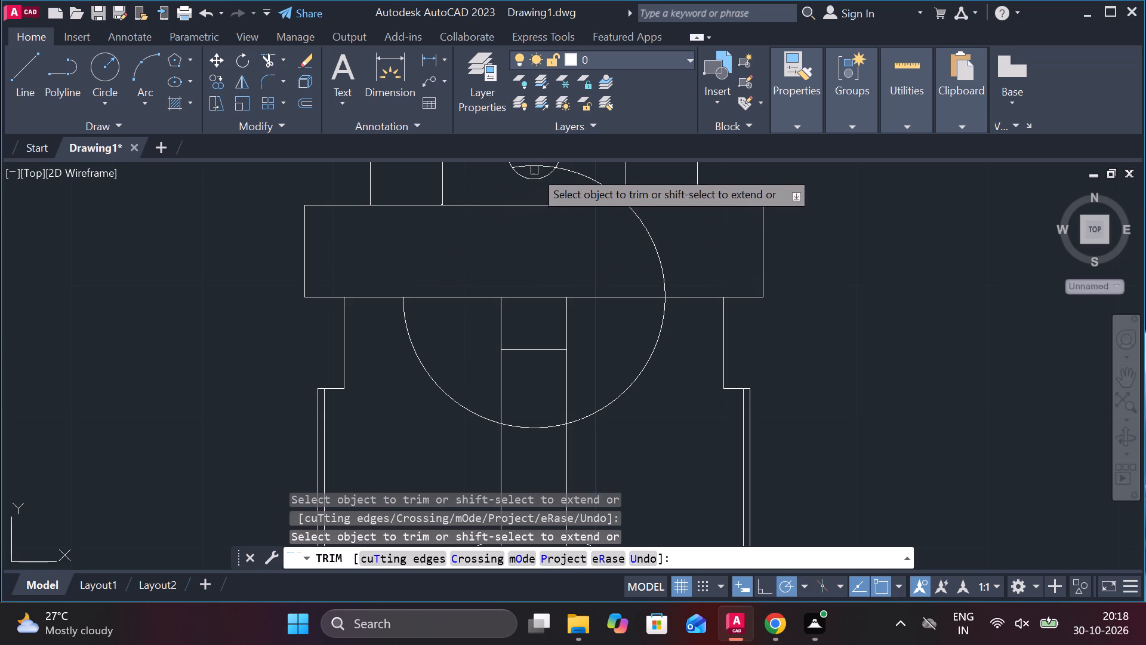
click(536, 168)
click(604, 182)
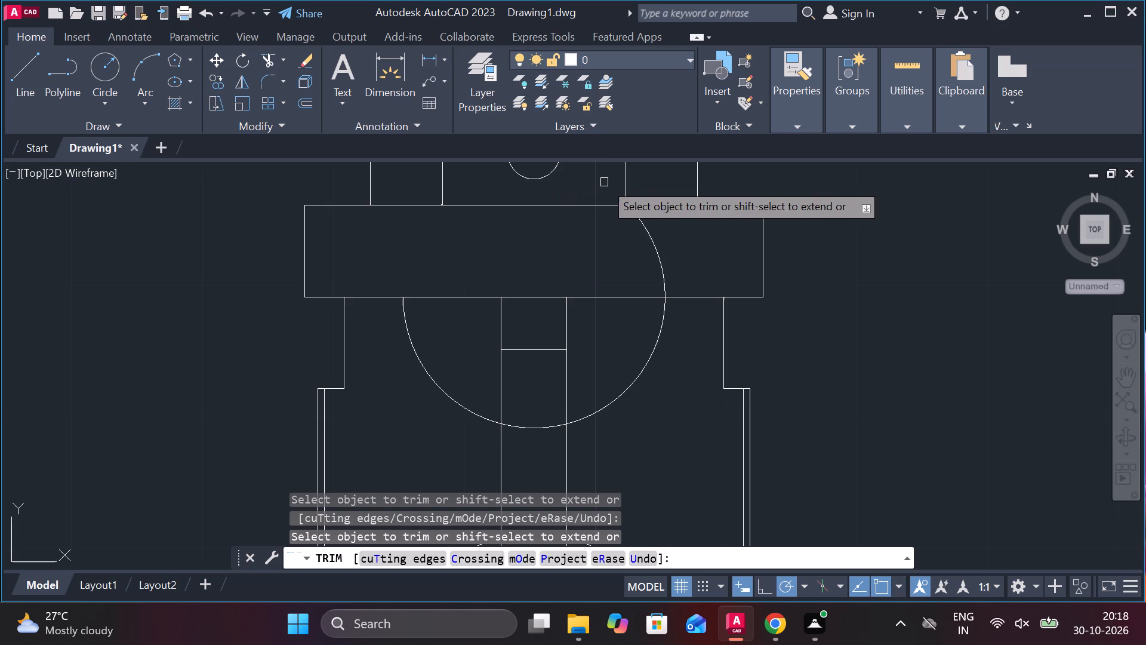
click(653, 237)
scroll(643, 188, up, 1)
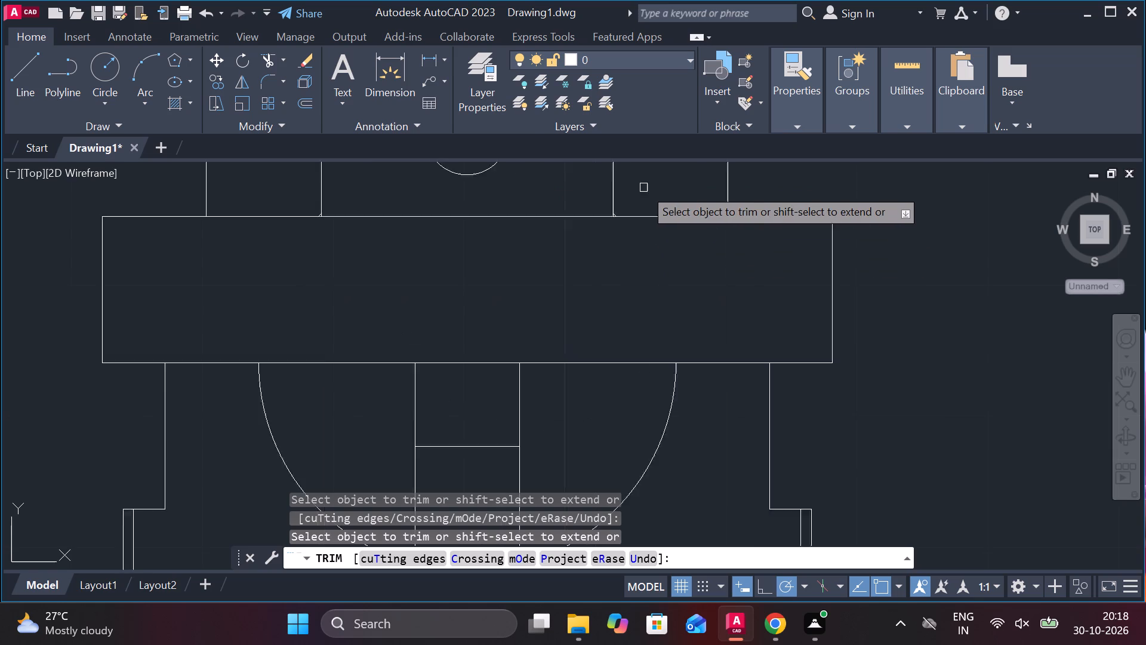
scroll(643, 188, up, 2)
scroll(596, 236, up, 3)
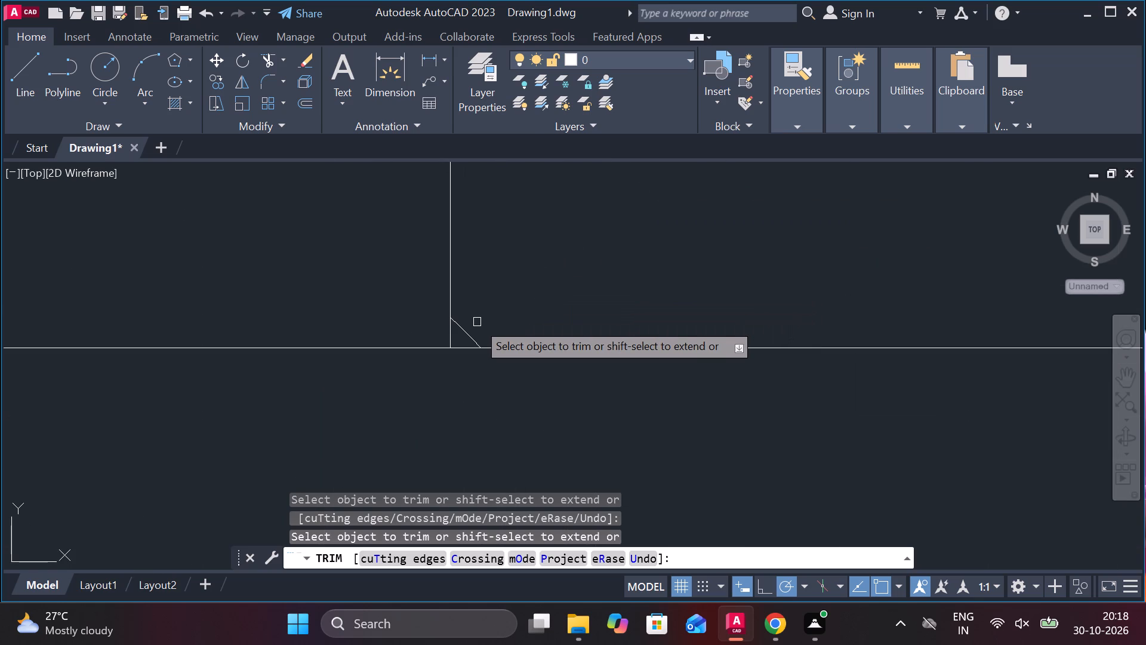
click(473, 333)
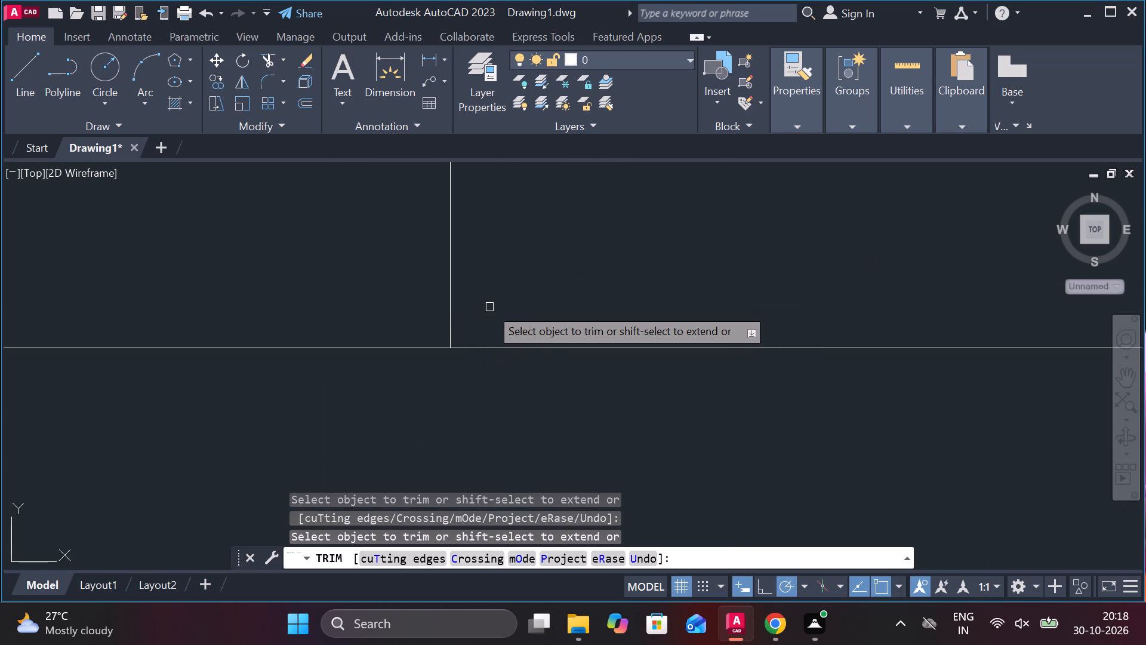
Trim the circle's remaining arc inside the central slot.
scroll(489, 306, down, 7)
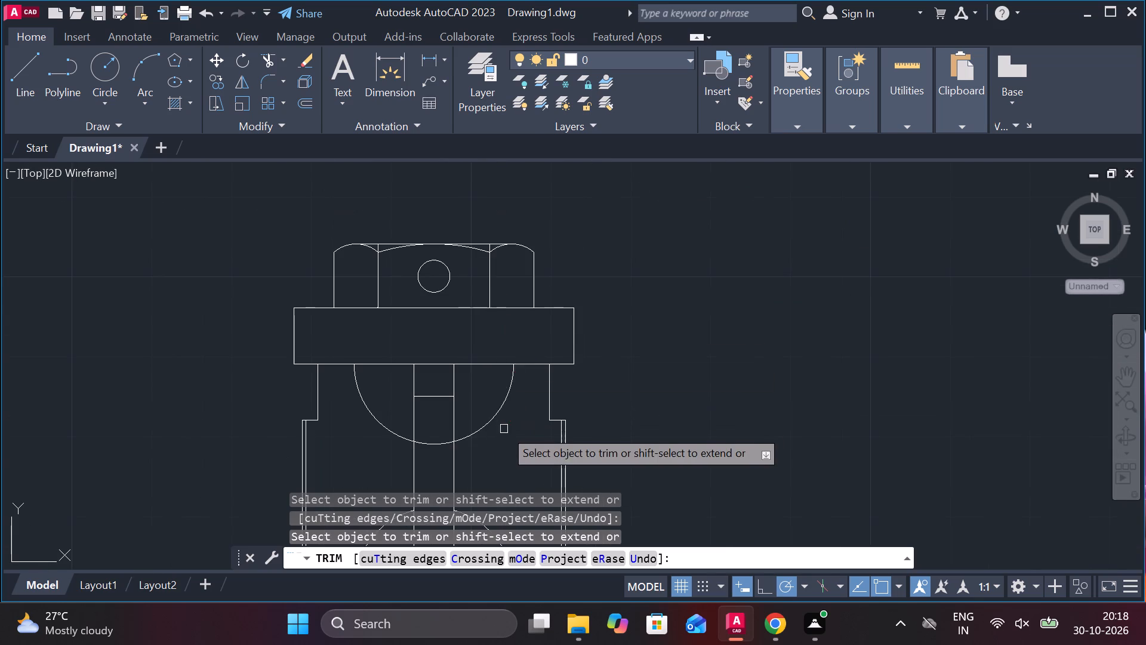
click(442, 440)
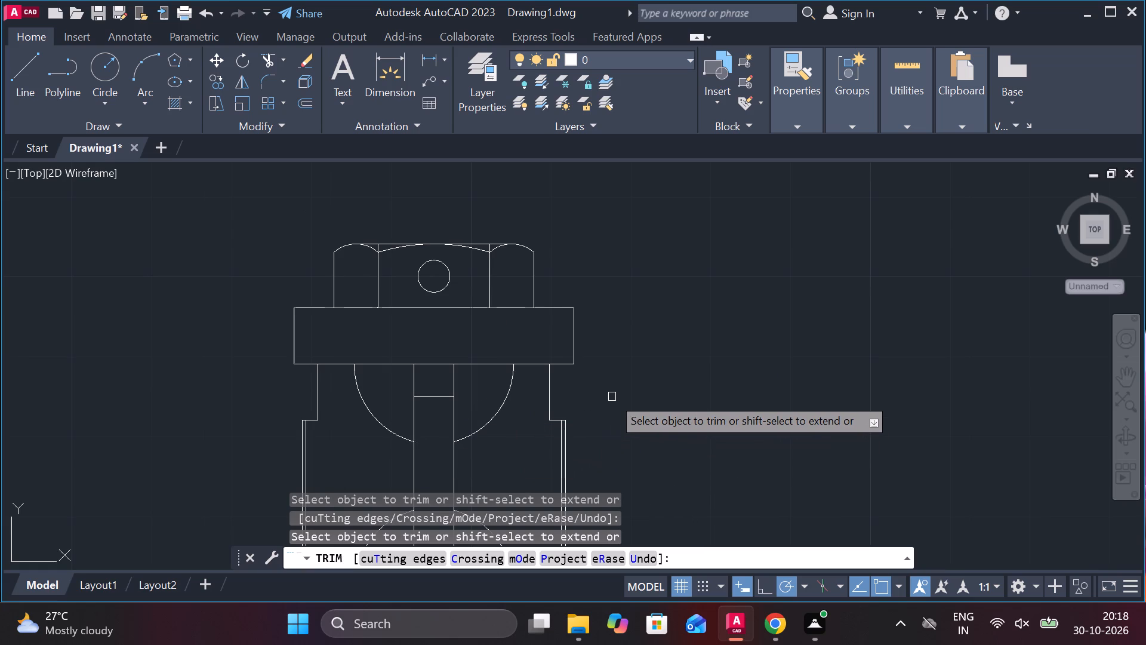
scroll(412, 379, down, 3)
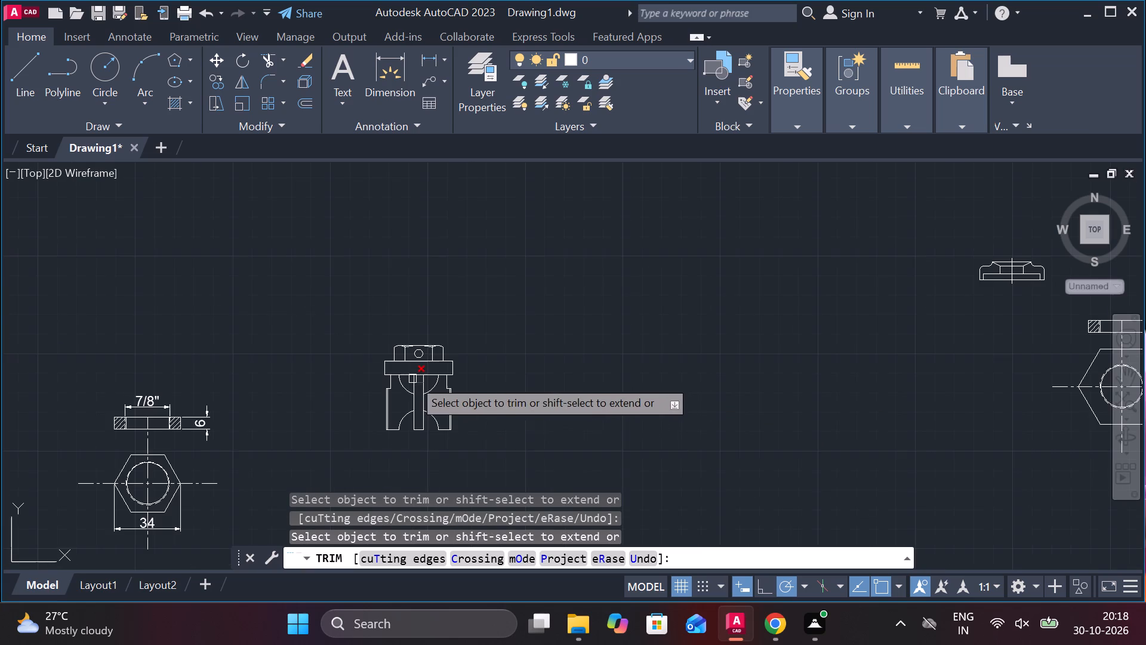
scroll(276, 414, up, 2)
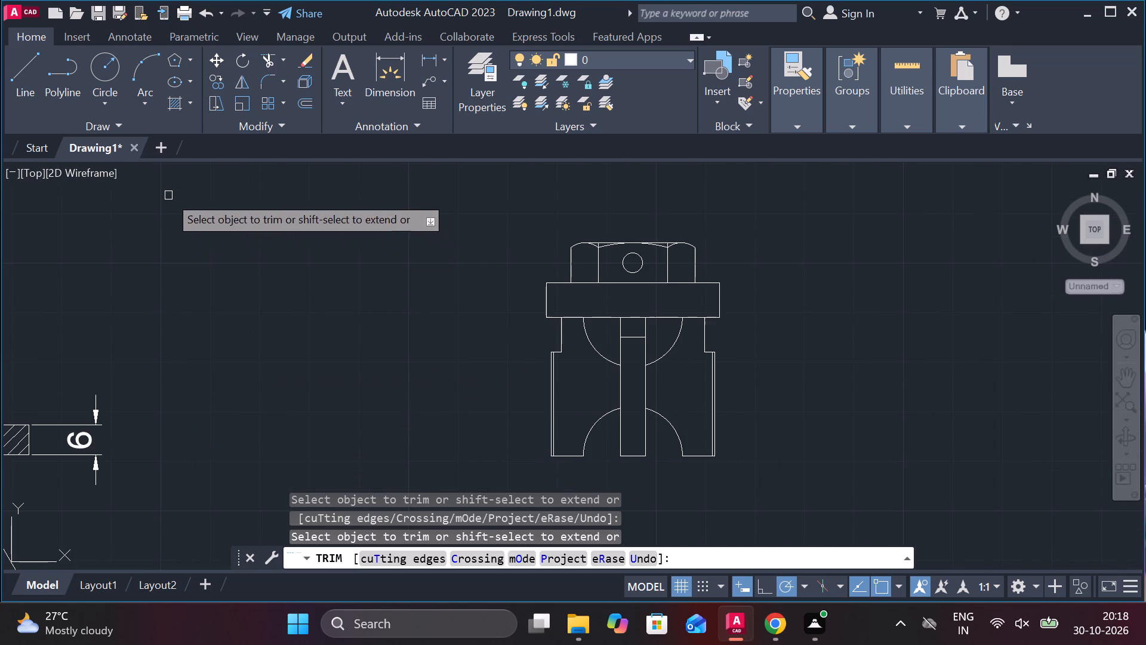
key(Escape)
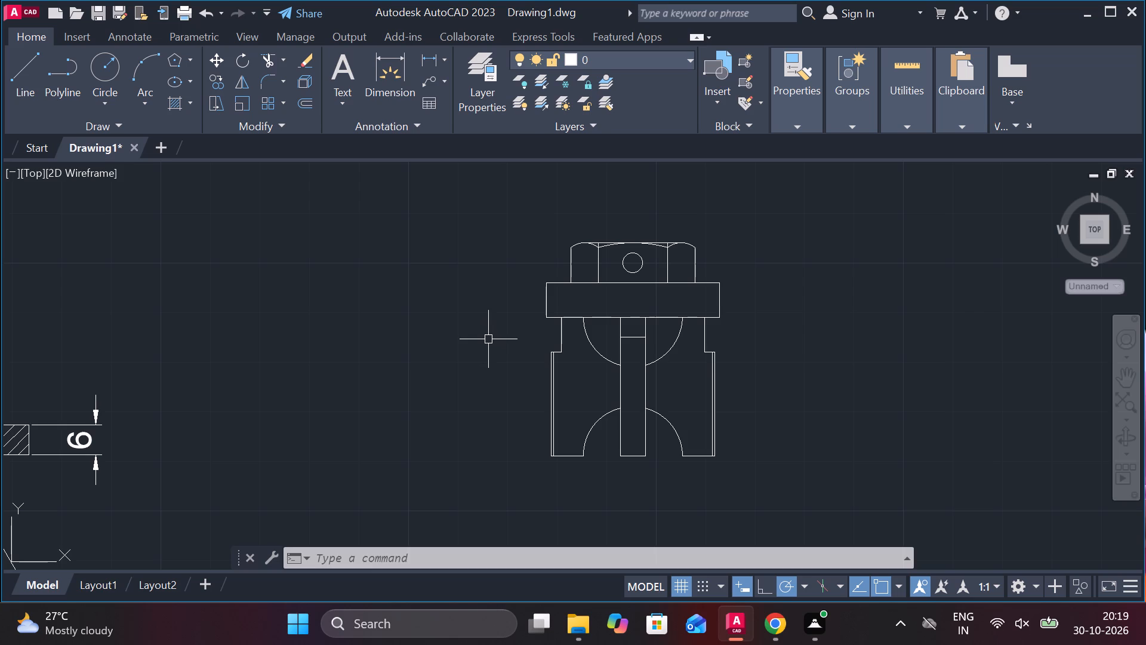
Erase the two arcs below the collar on either side of the slot.
click(596, 346)
click(666, 357)
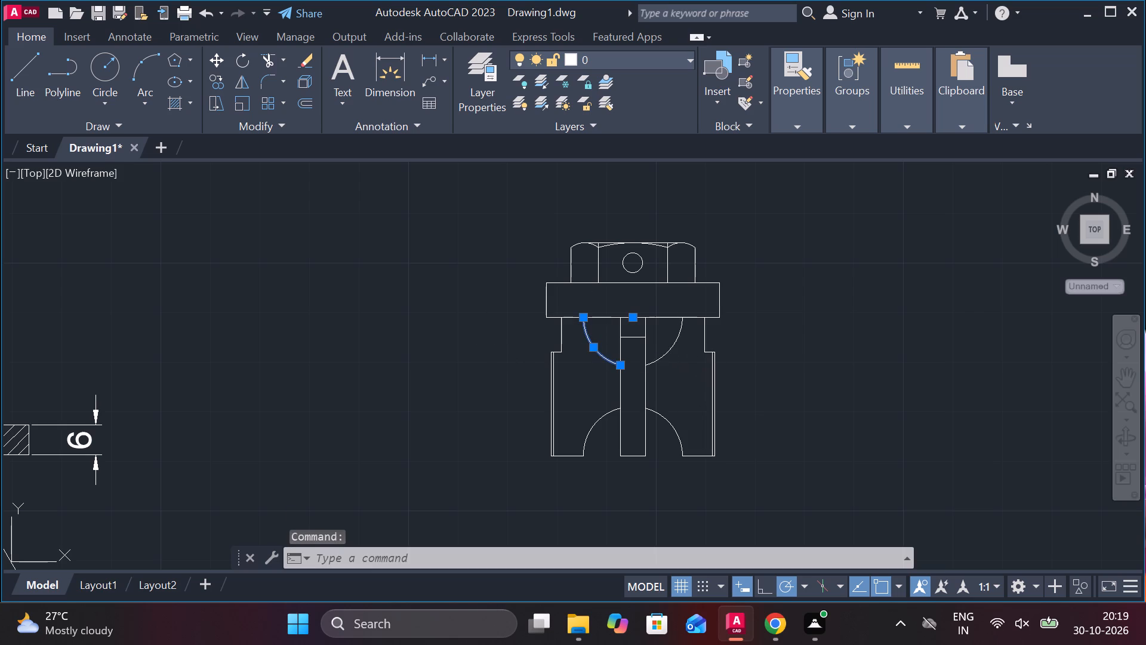
key(Delete)
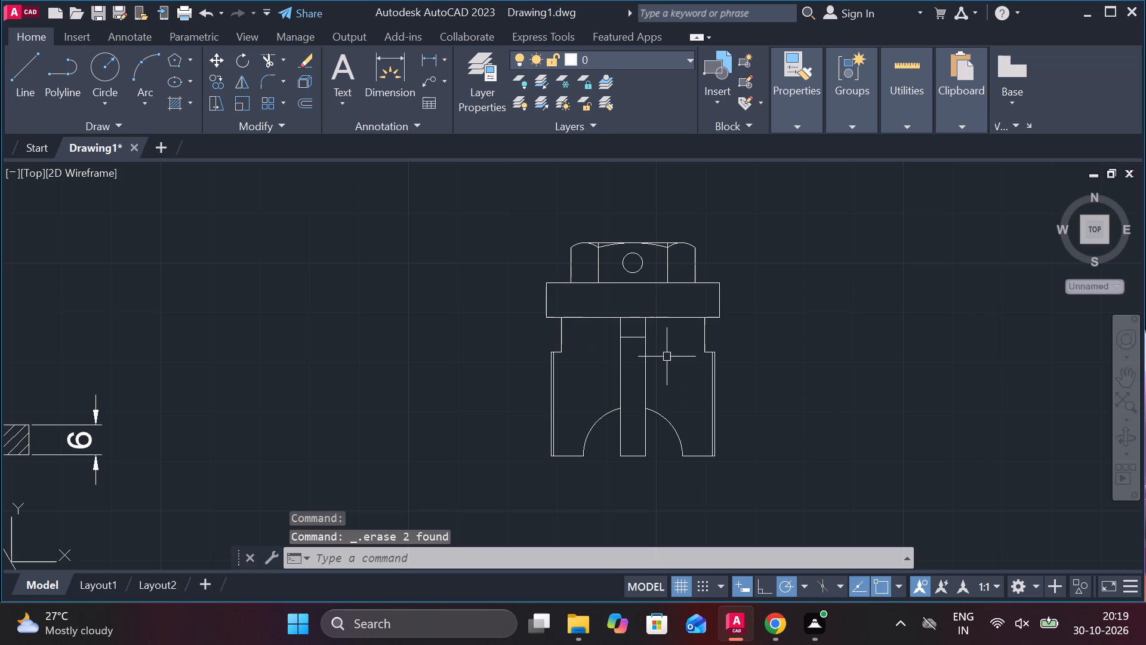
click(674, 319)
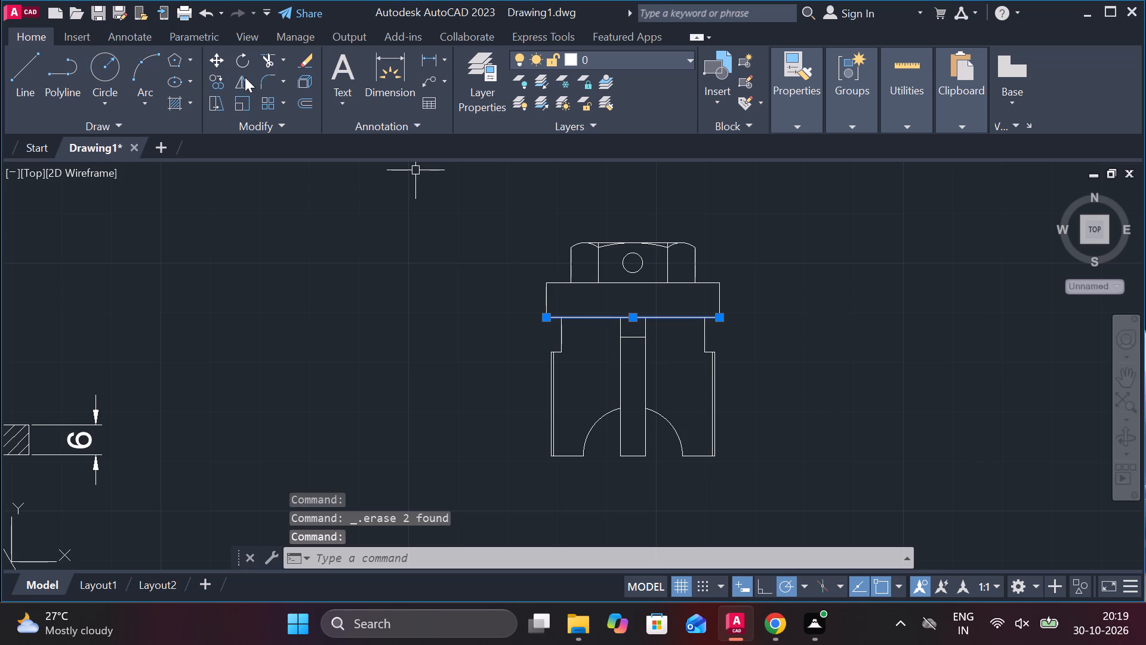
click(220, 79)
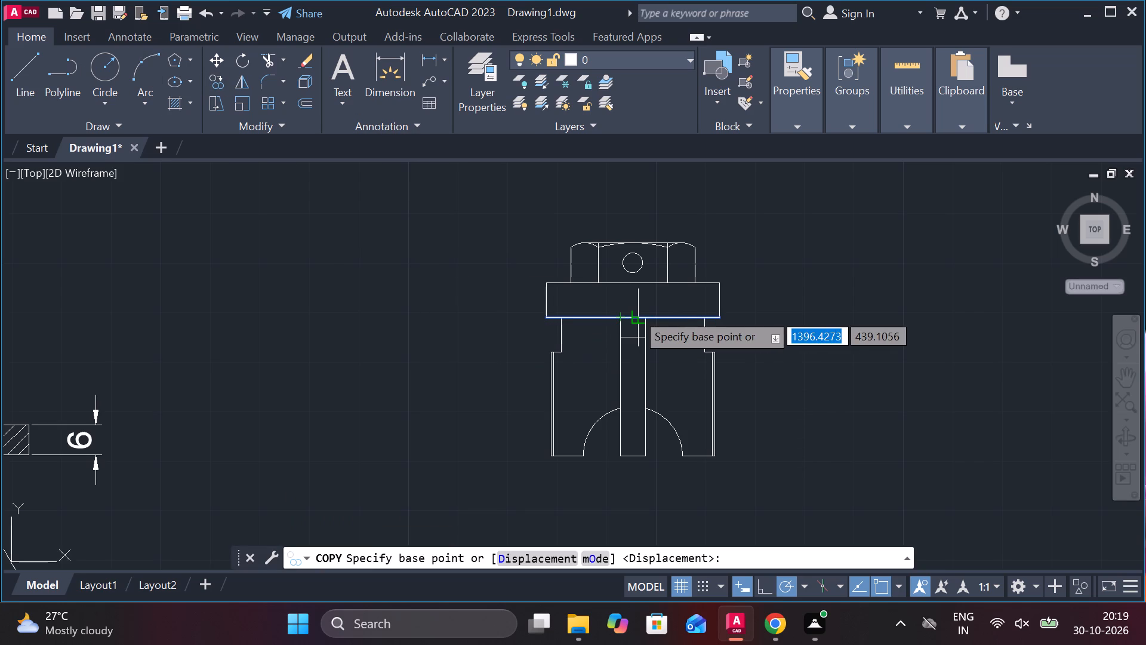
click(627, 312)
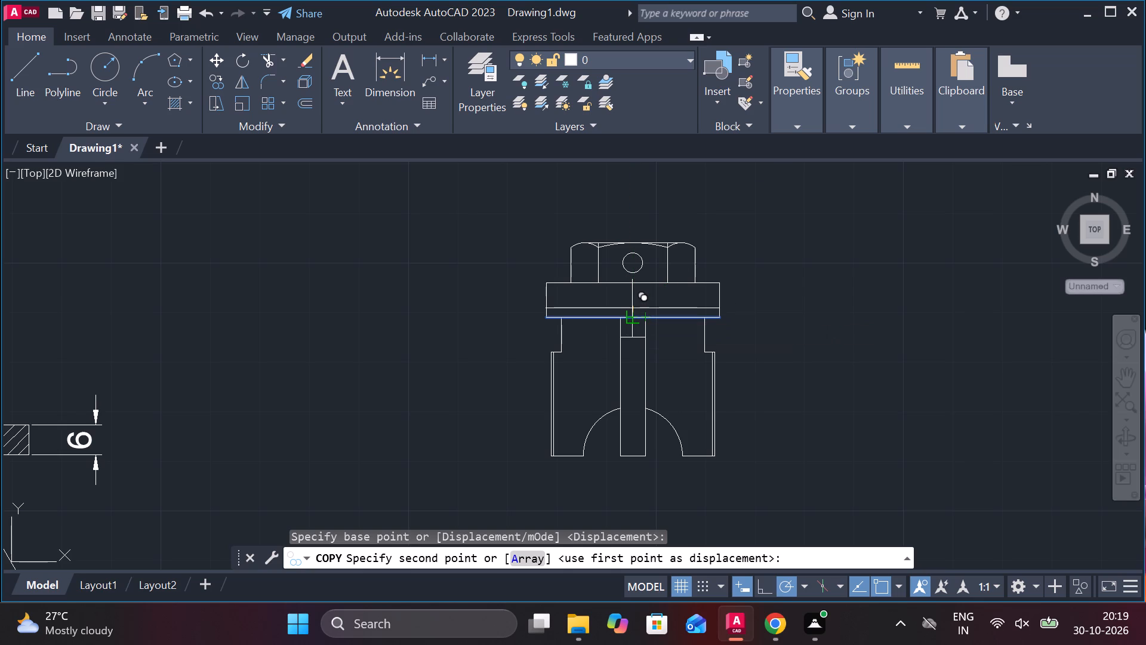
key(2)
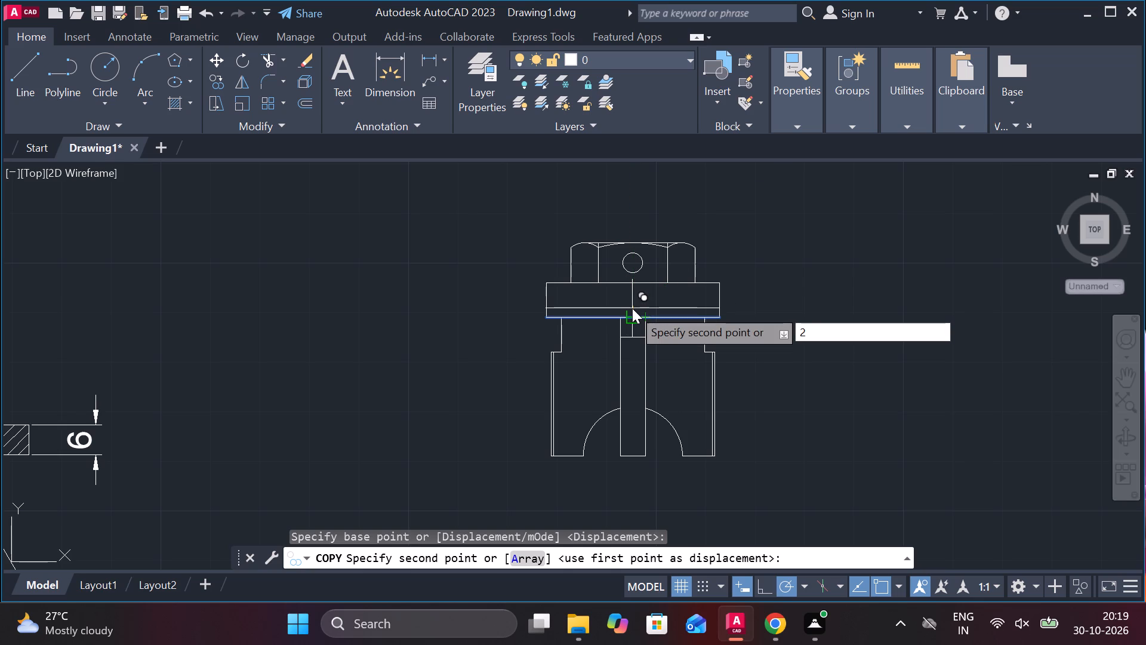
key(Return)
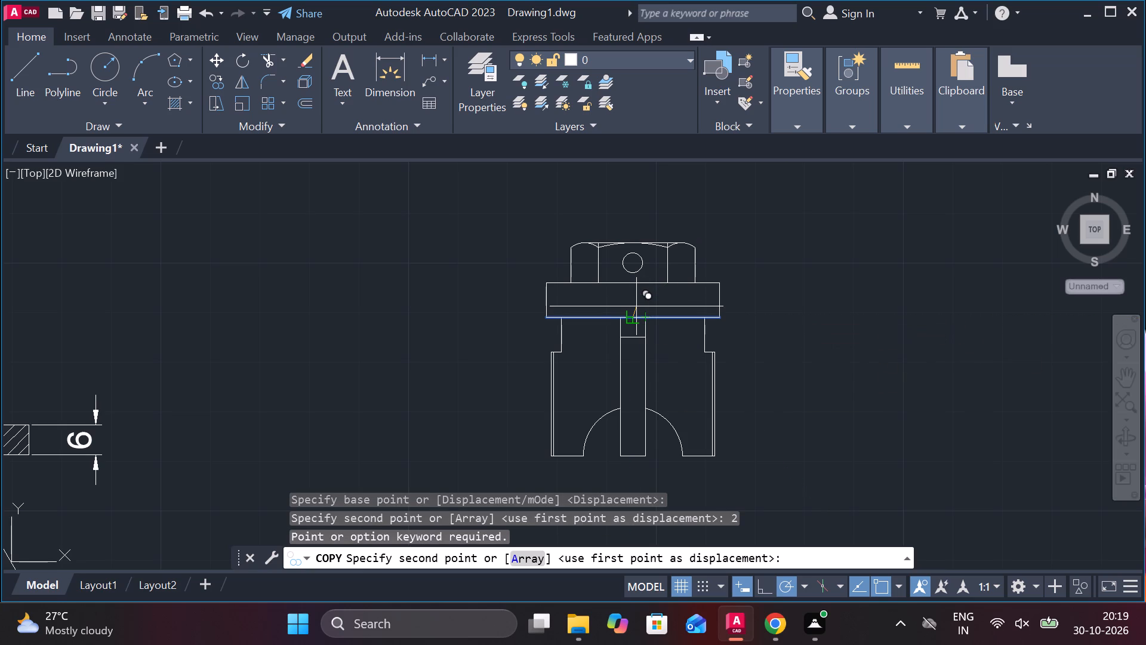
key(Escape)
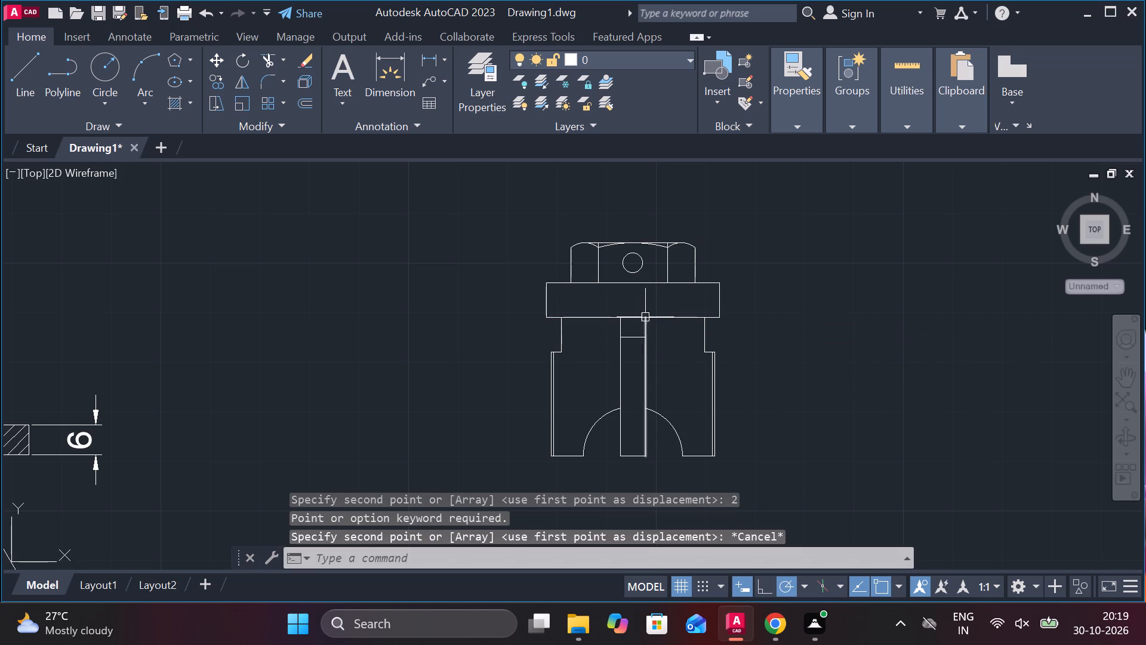
Copy the collar's lower edge straight up by 2, using its midpoint as the base point.
click(631, 313)
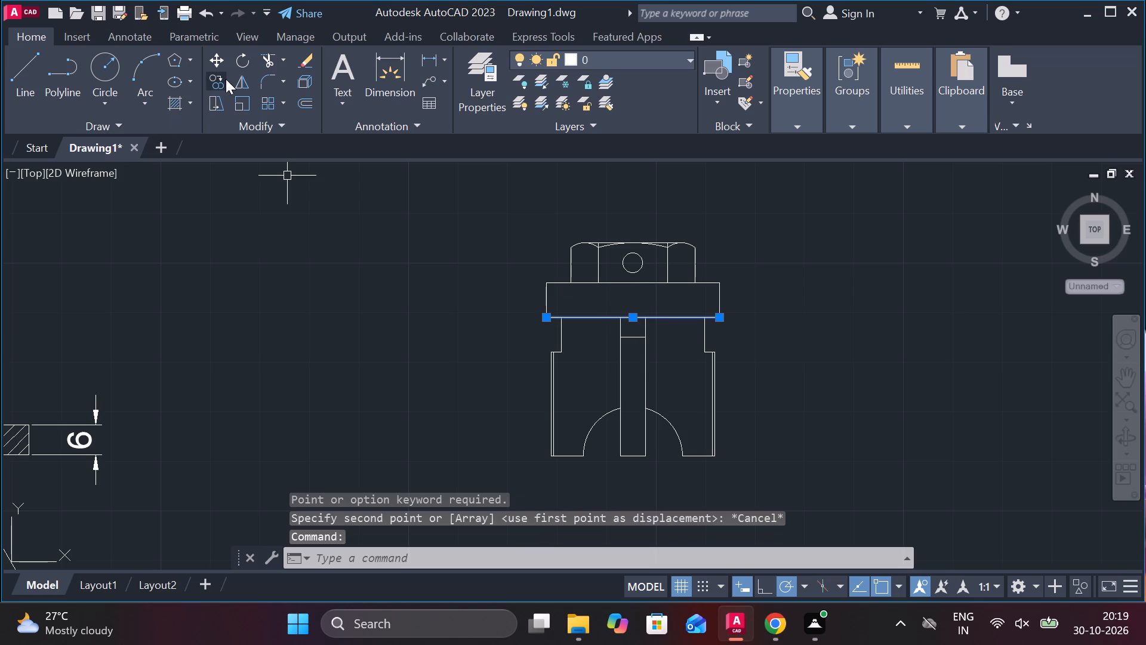
click(226, 79)
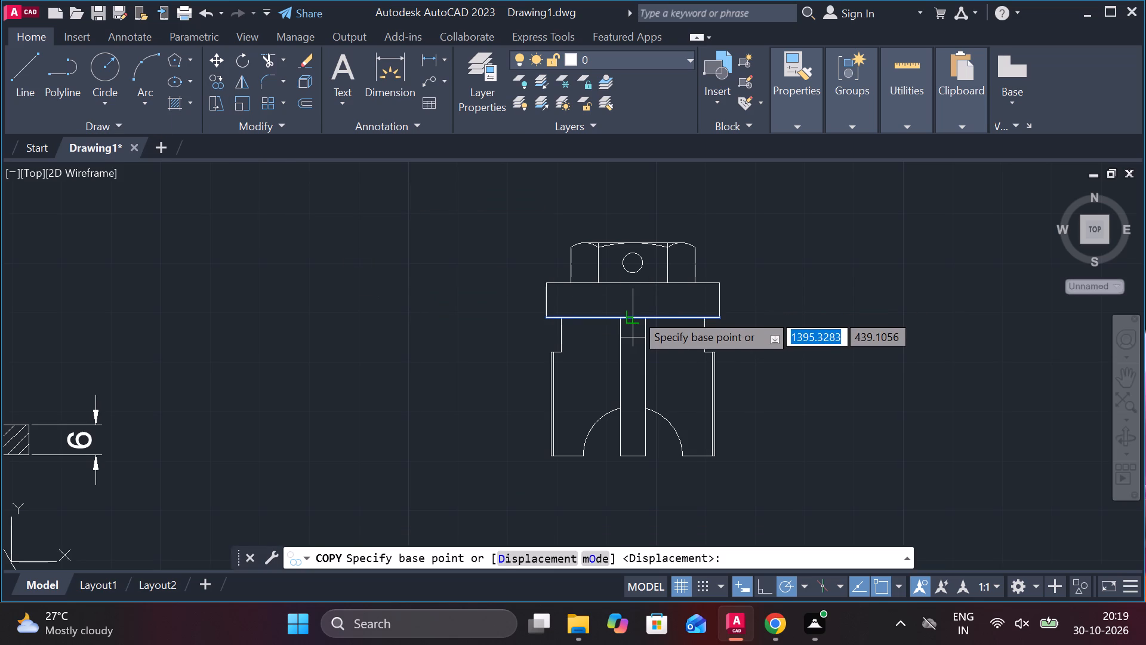
click(636, 314)
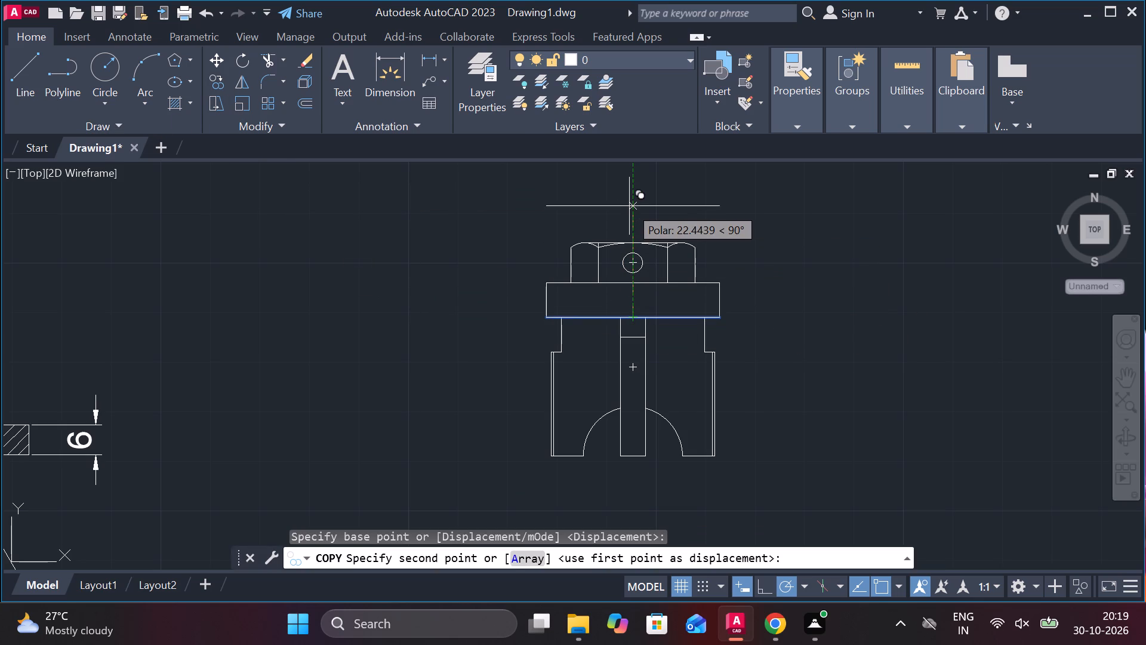
key(2)
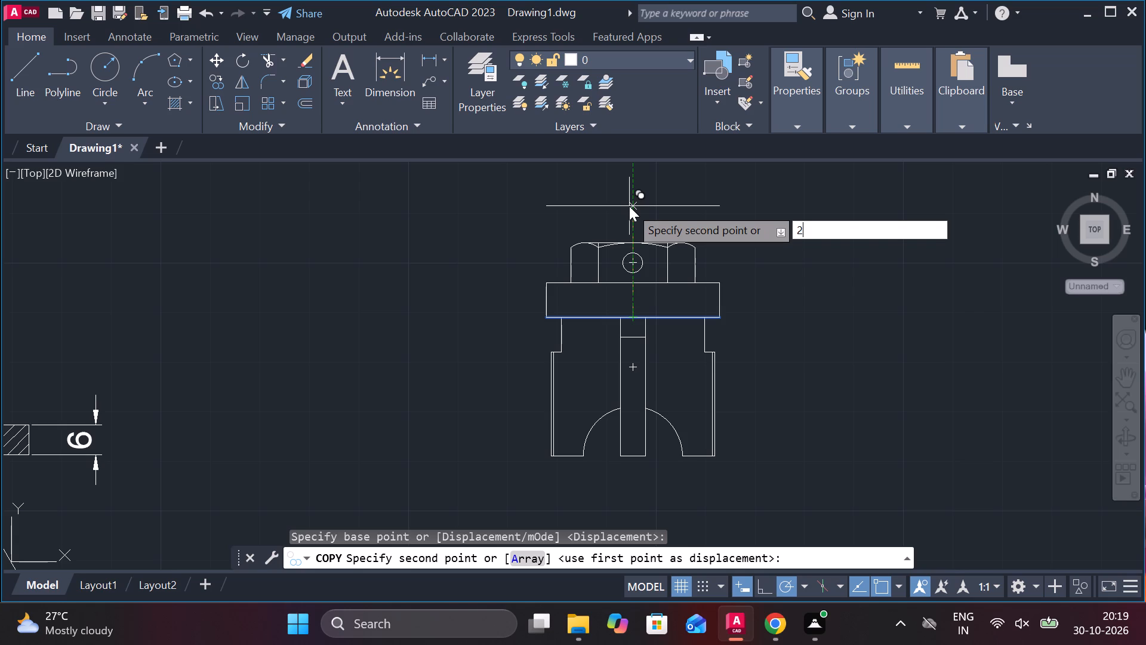
key(Return)
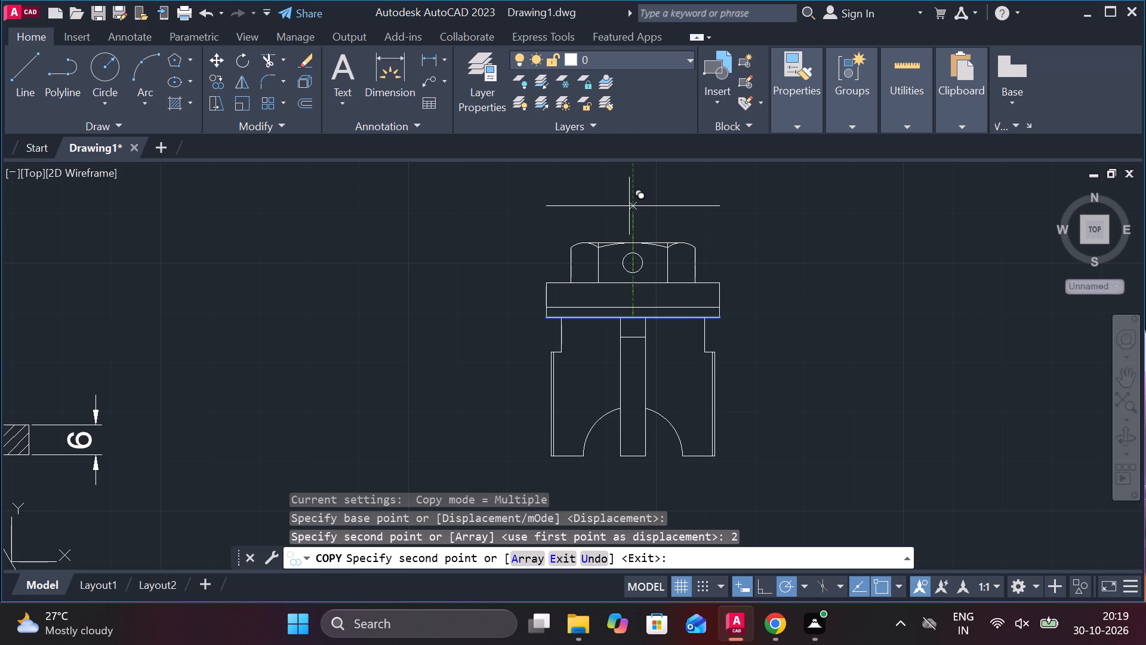
key(Escape)
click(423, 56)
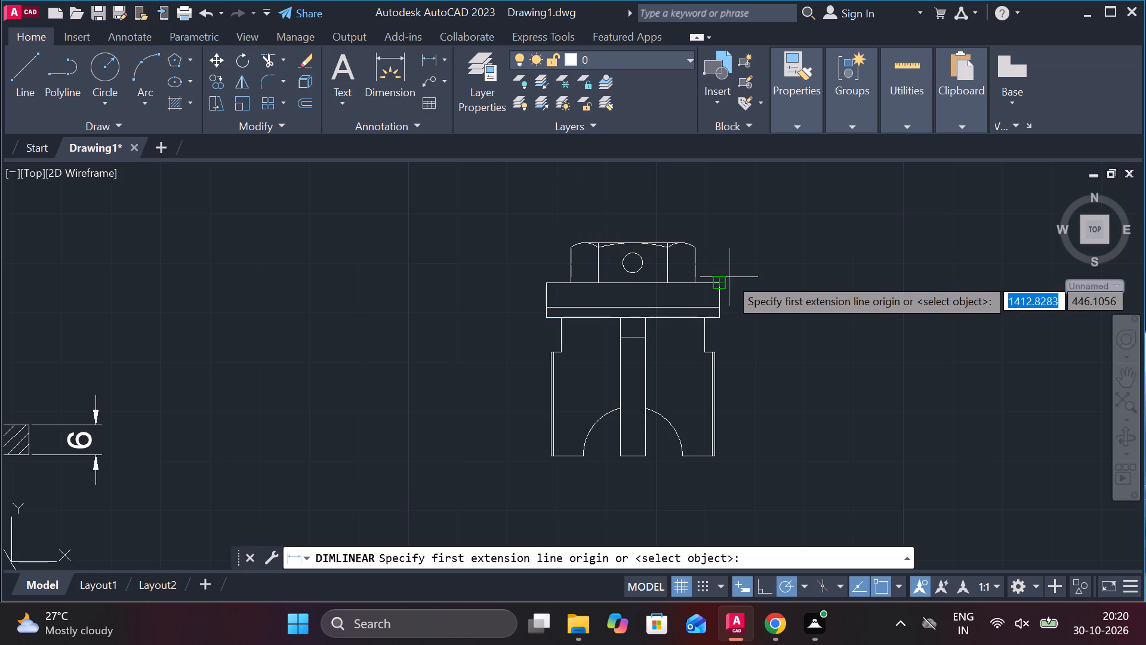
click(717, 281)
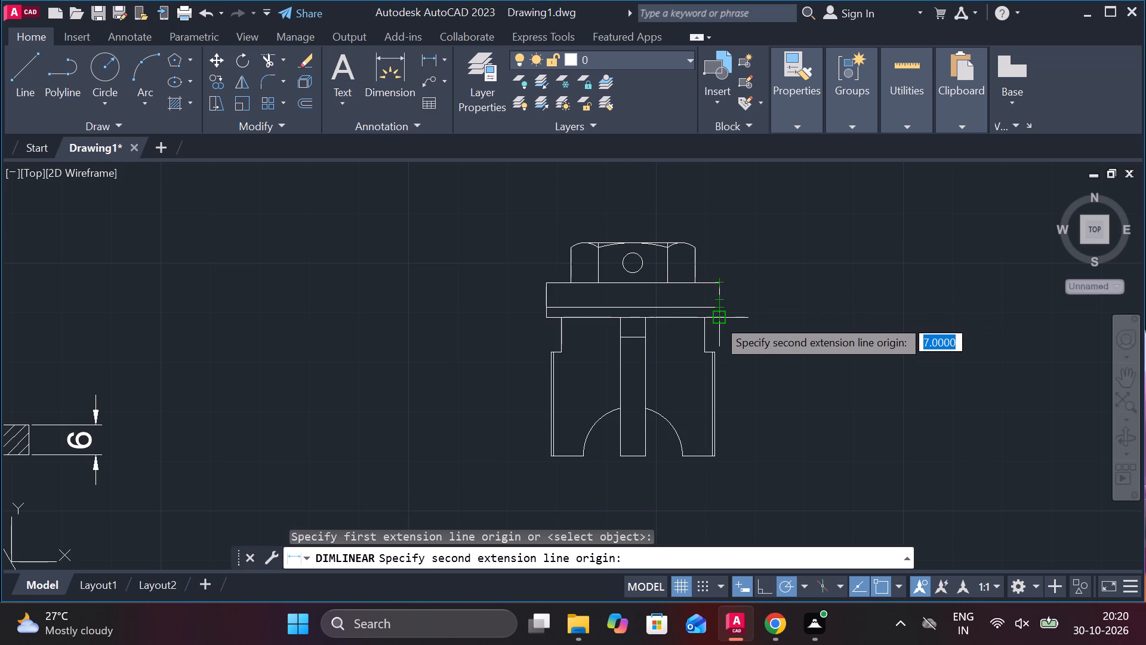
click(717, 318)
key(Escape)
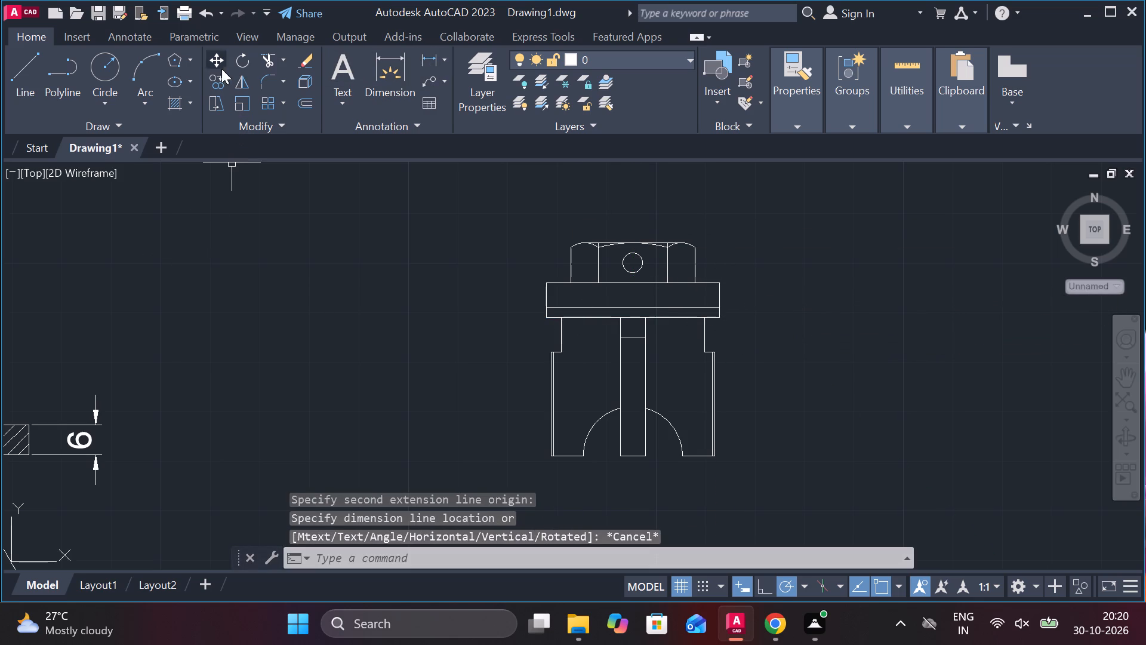
Draw a circle of radius 10 centred on the midpoint of the copied line inside the collar.
click(109, 76)
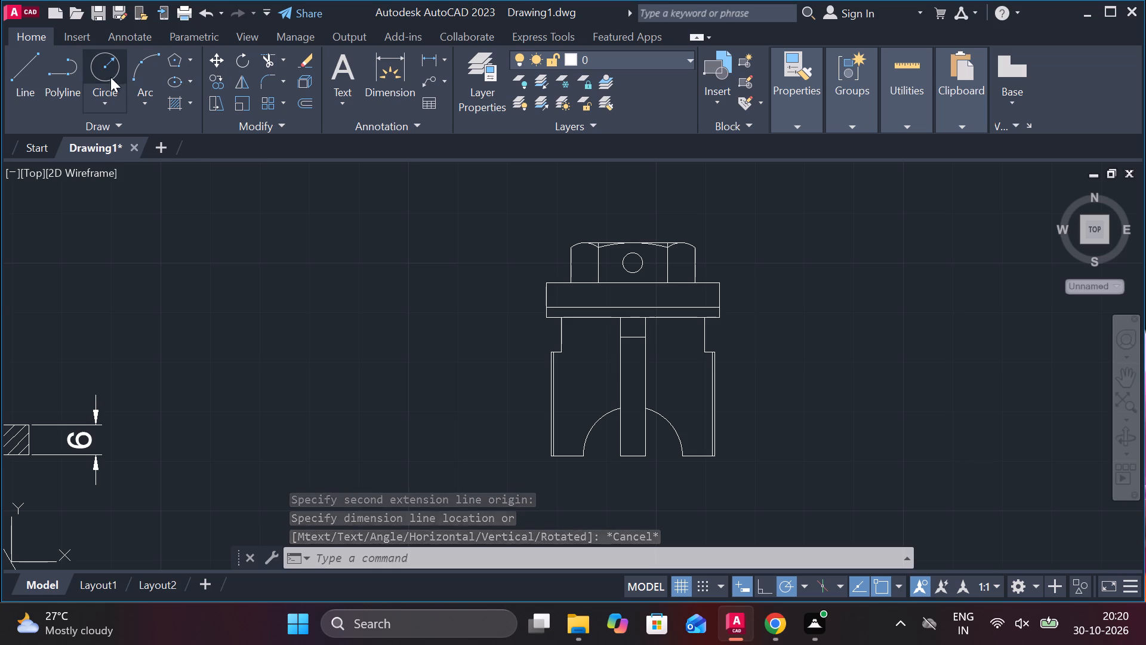
scroll(633, 310, up, 2)
click(624, 307)
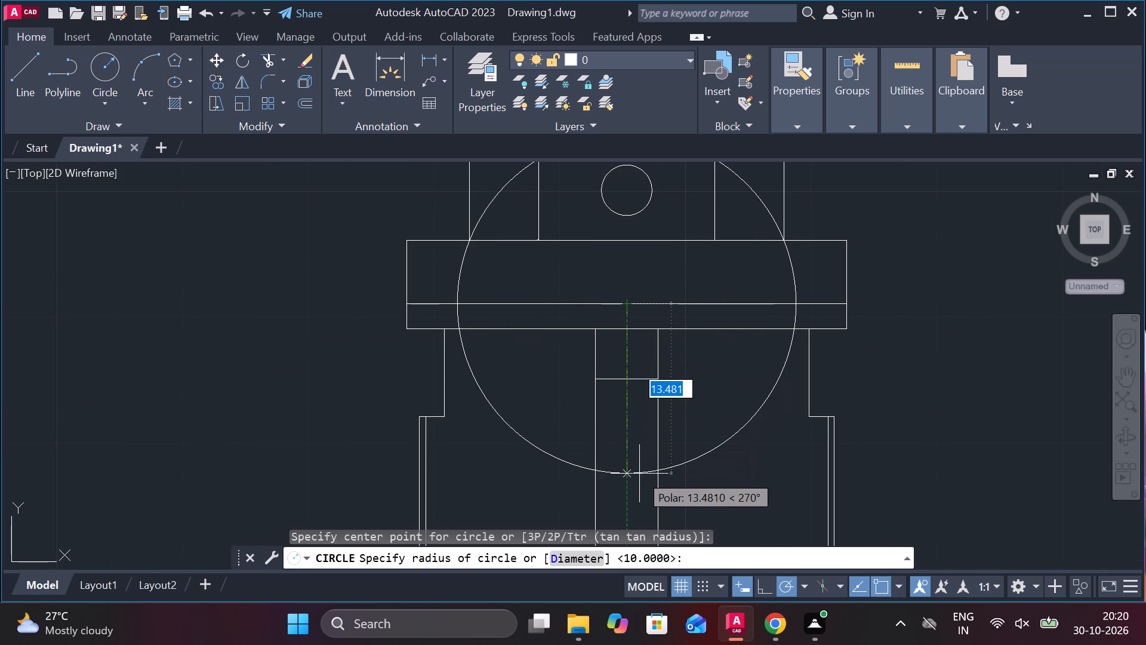
text(10)
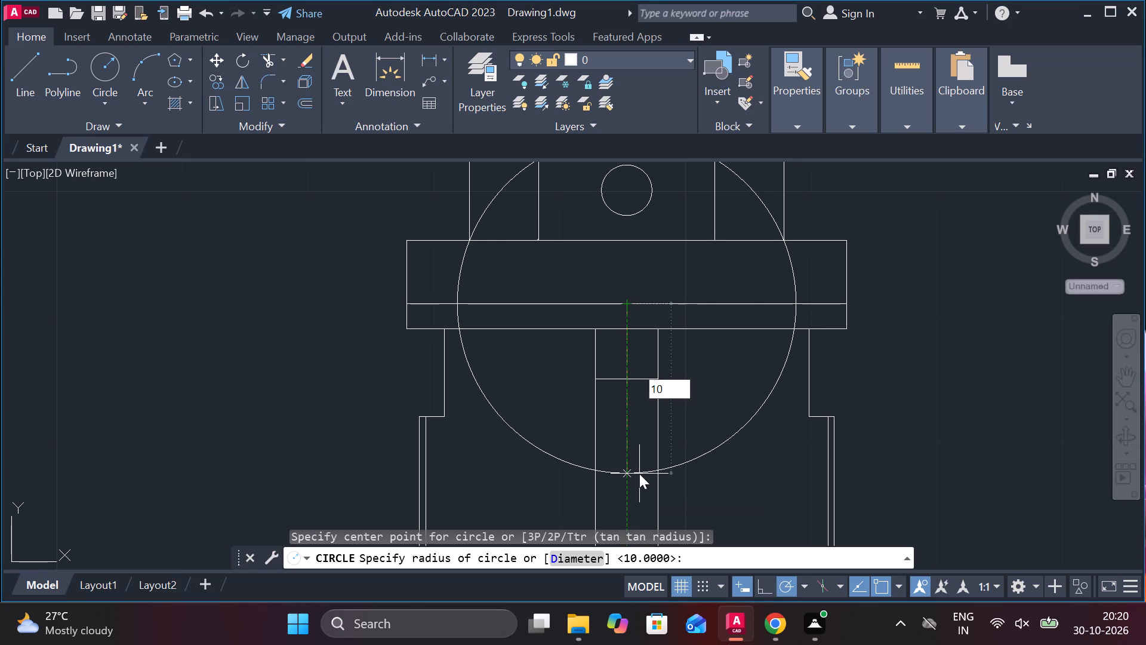
key(Return)
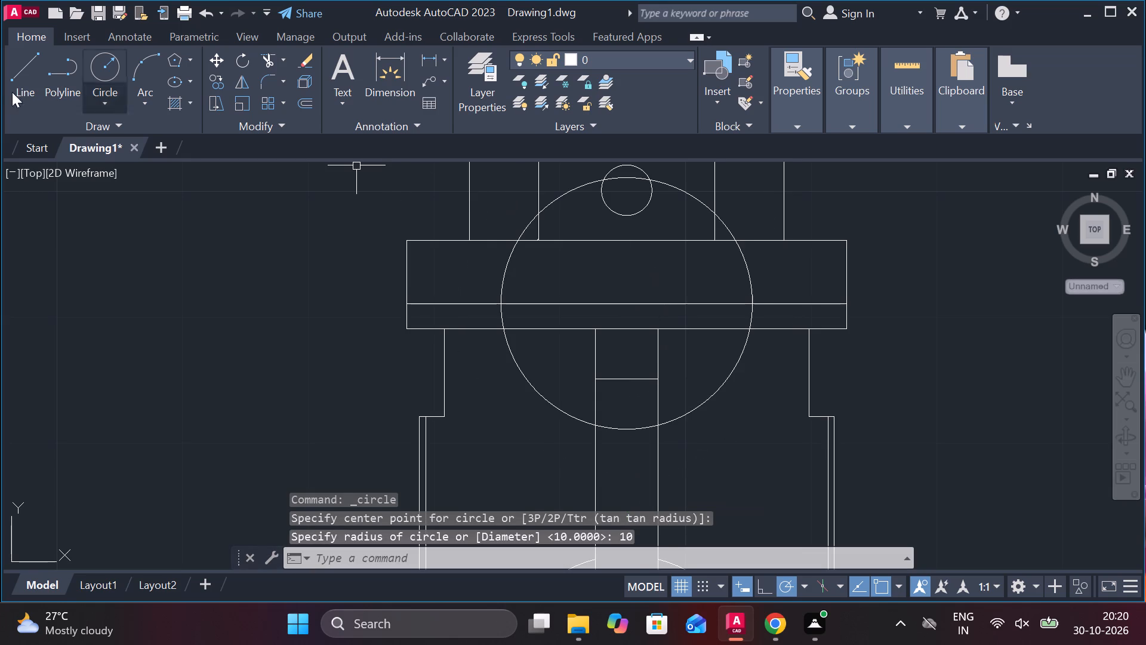
Trim the radius 10 circle to leave only its two arcs below the collar on either side of the slot.
drag(267, 56, 272, 56)
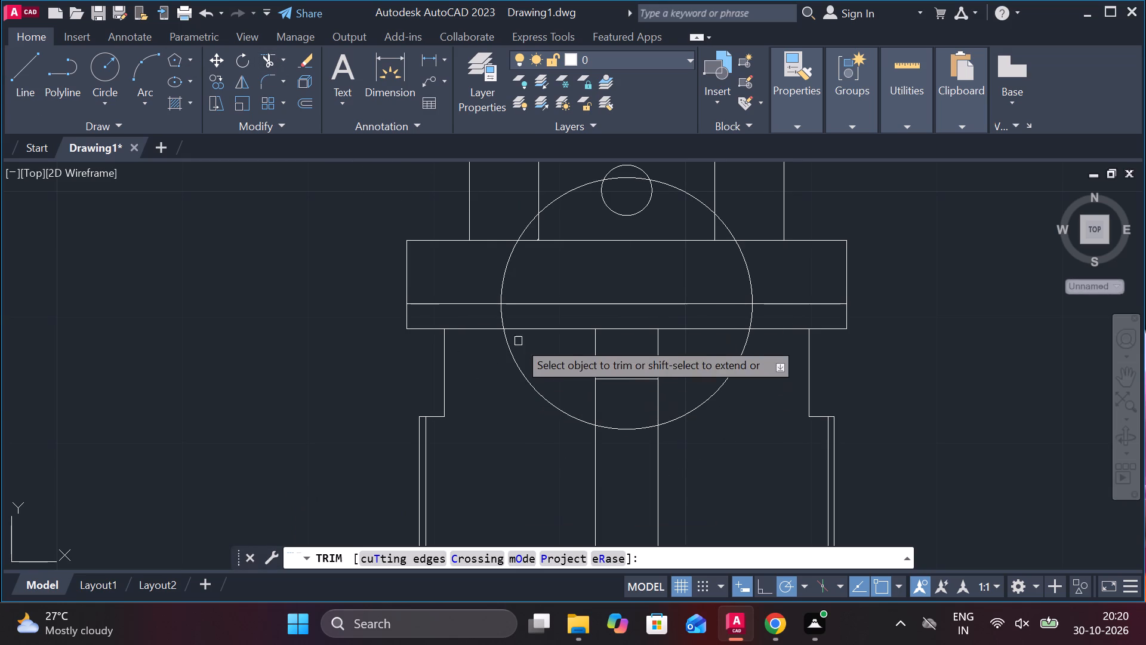
click(507, 276)
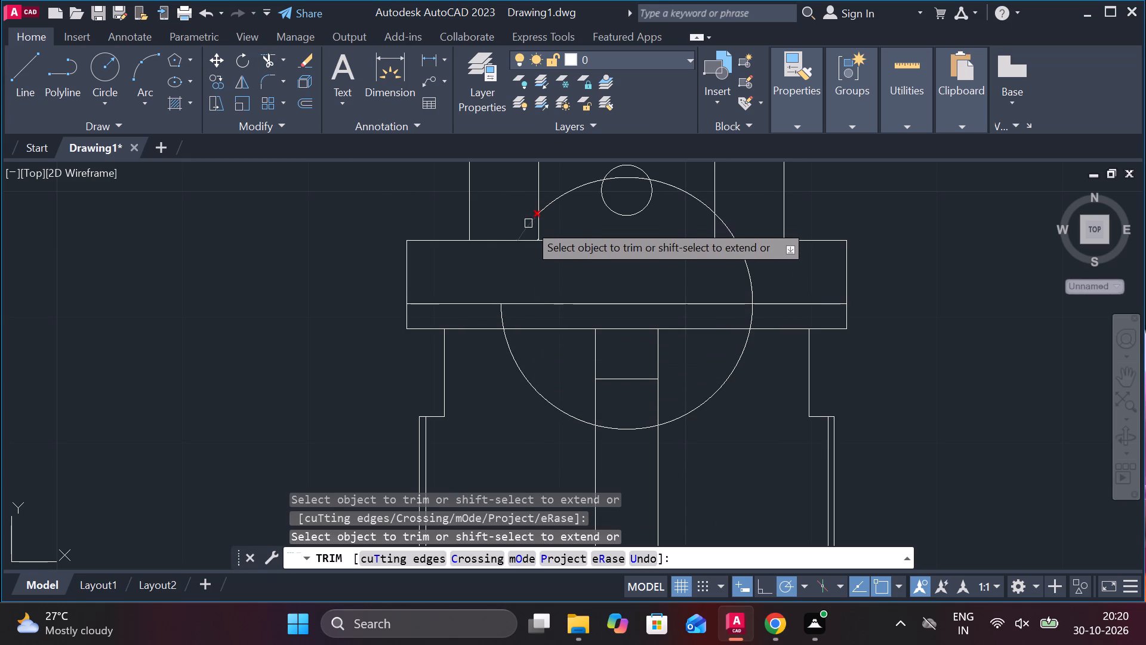
click(528, 223)
click(566, 194)
click(616, 180)
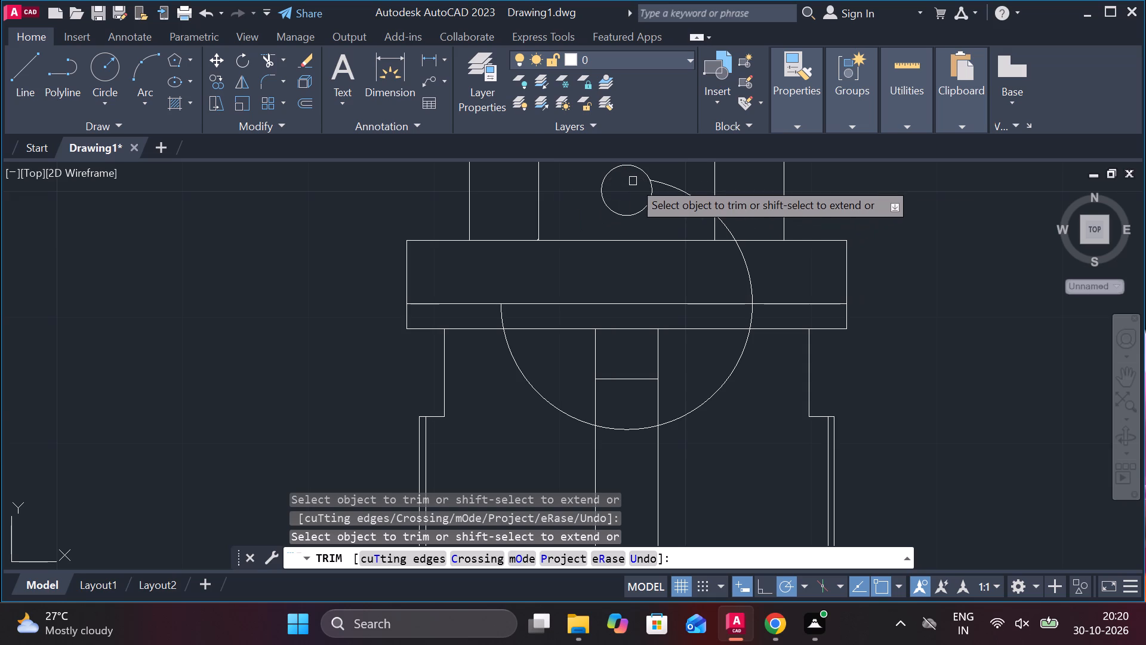
click(689, 198)
click(721, 222)
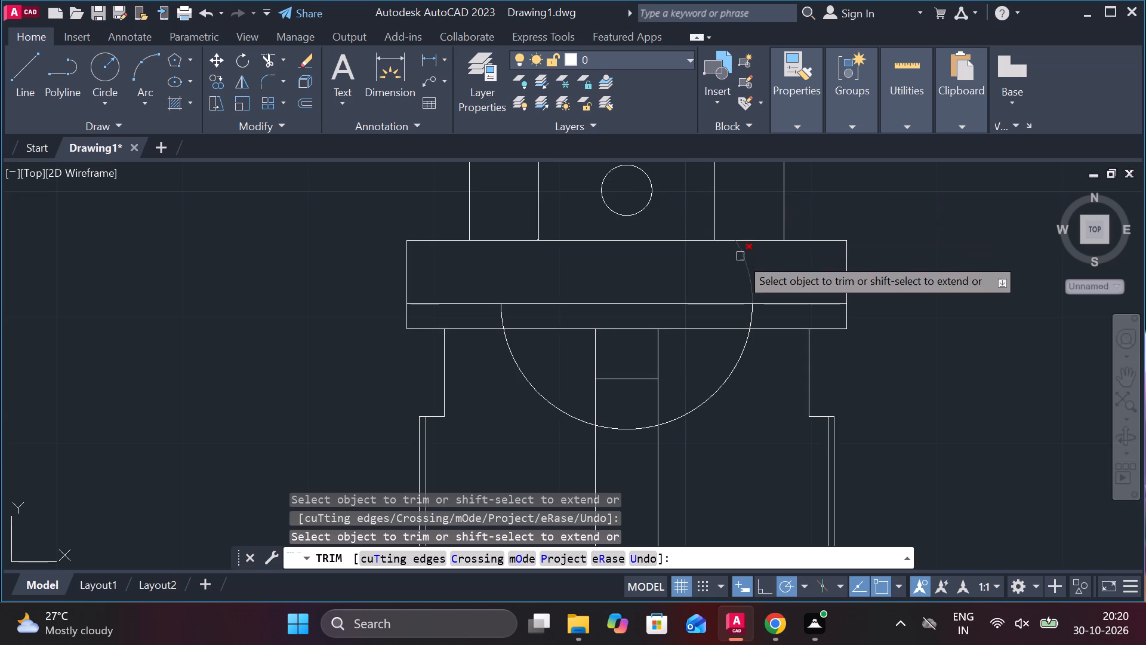
click(741, 266)
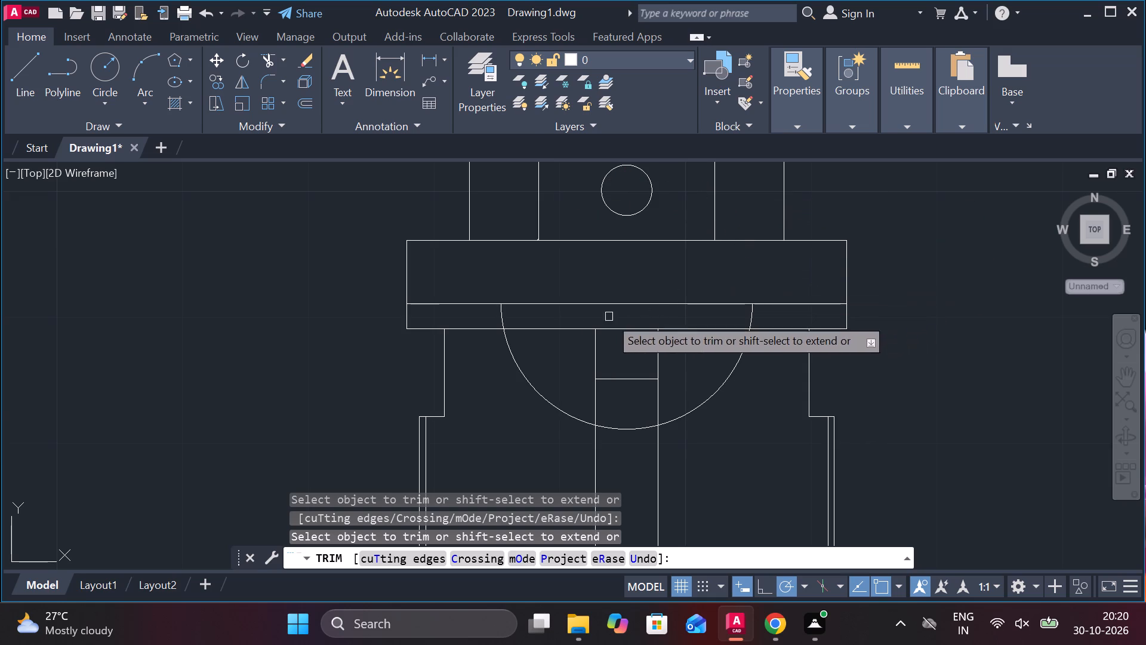
click(501, 314)
click(754, 317)
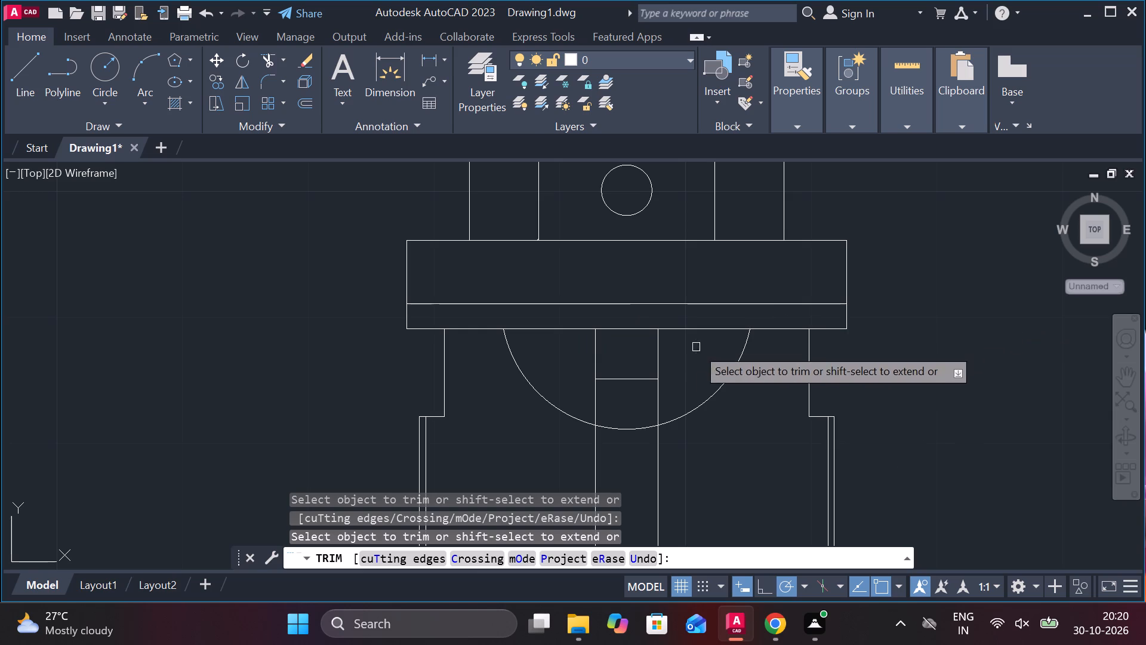
click(625, 431)
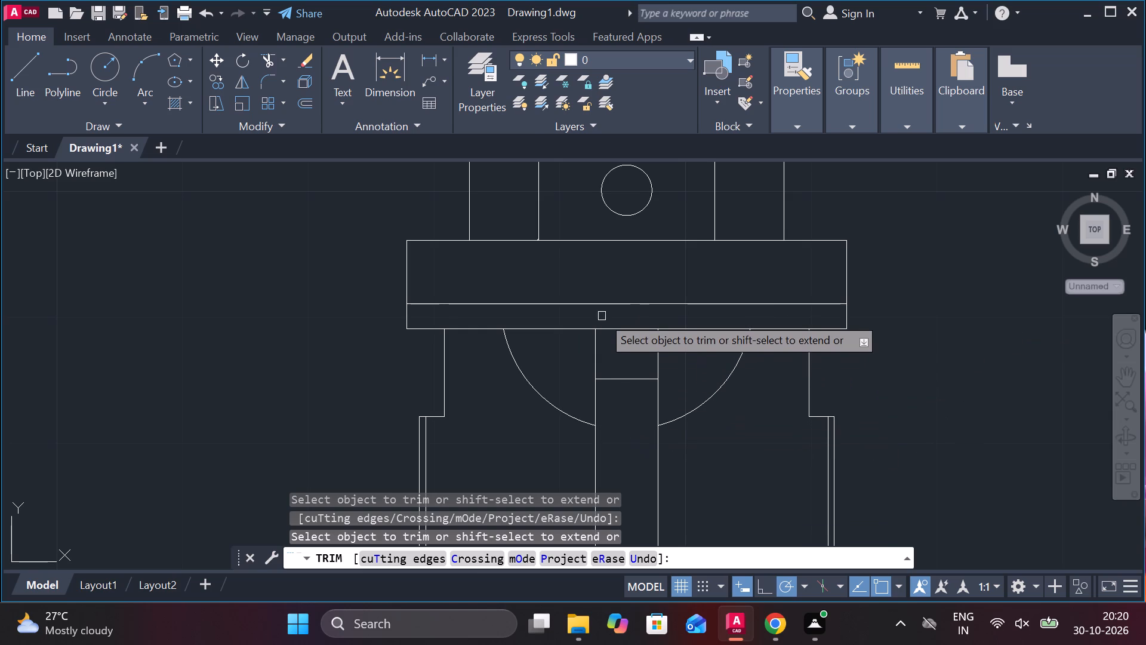
Trim away the copied horizontal line inside the collar.
click(607, 304)
scroll(910, 302, down, 2)
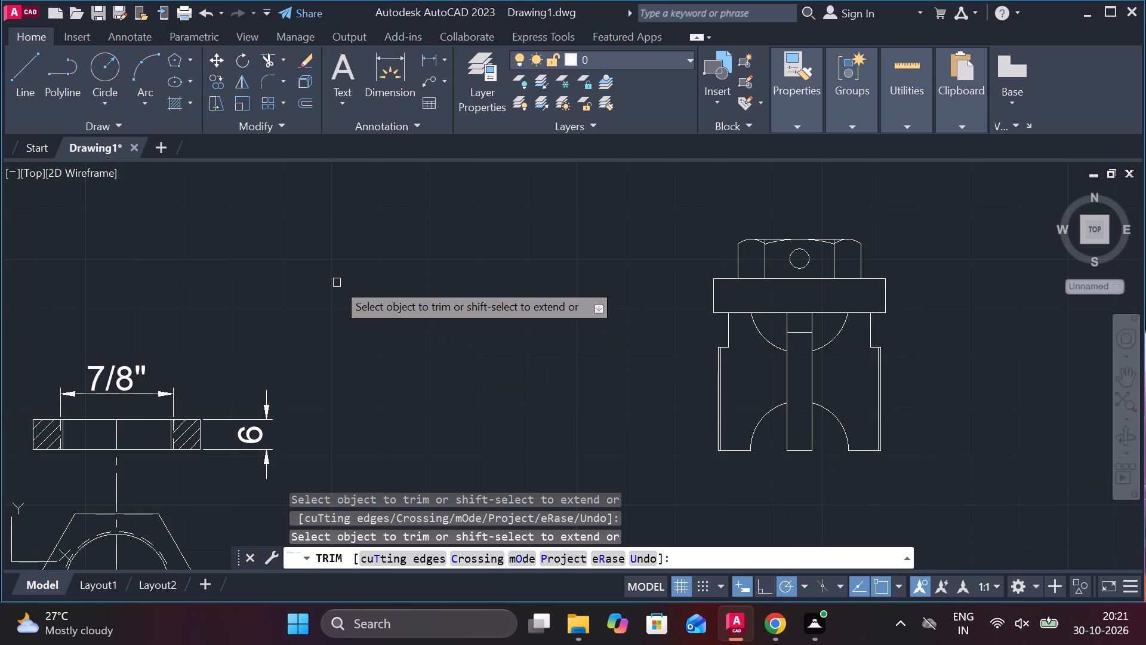
key(Escape)
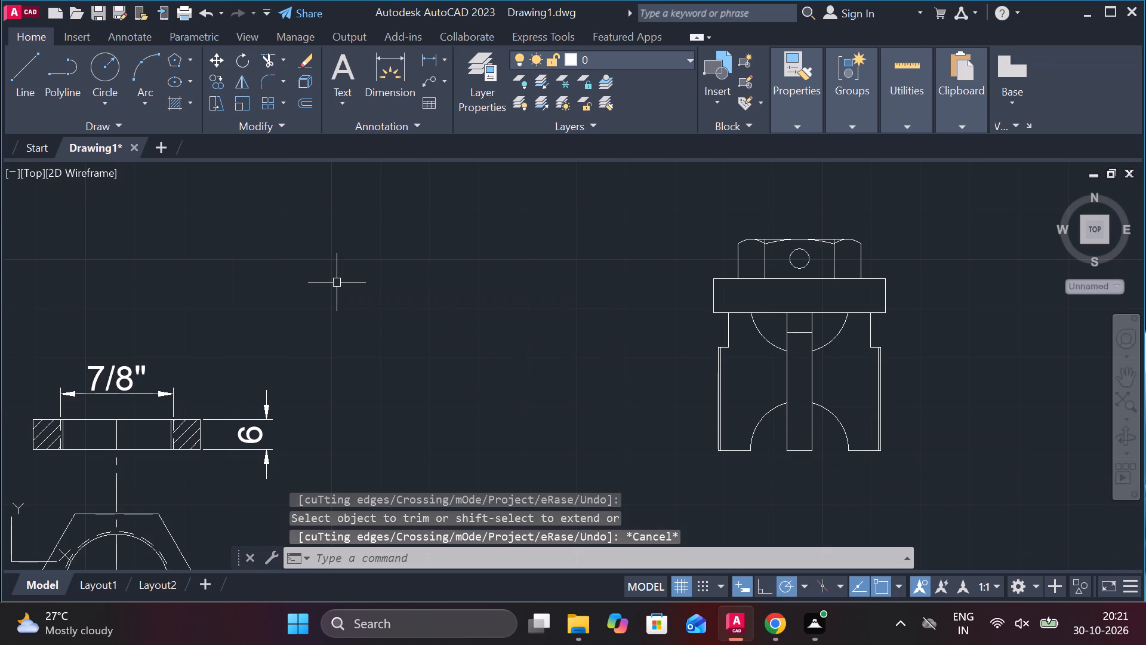
click(35, 73)
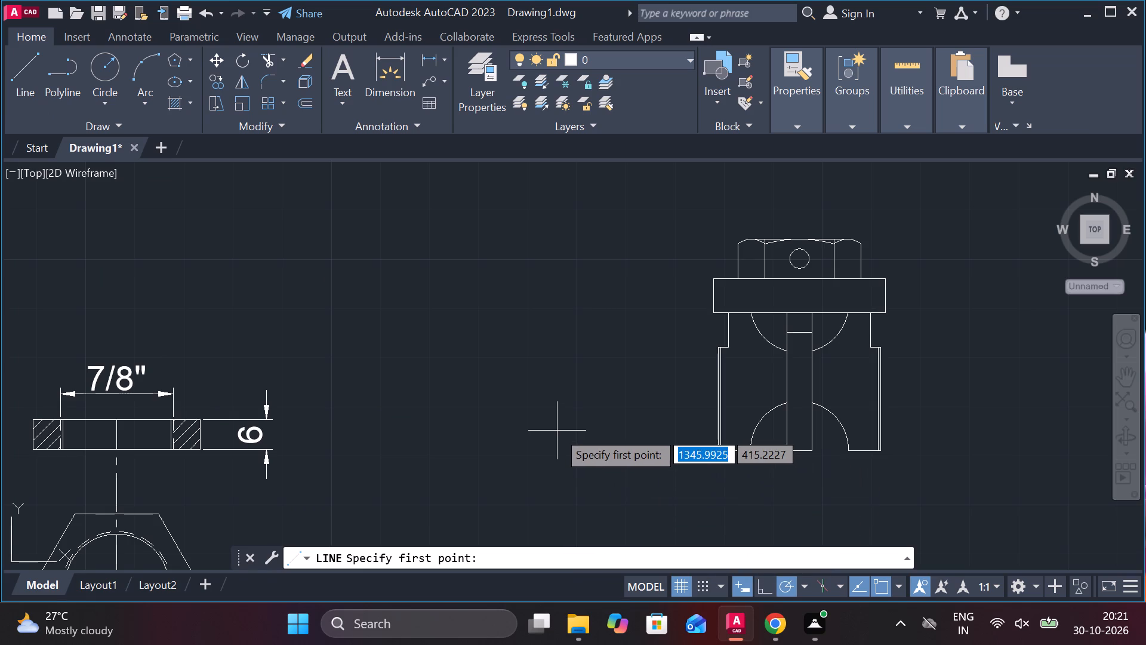
key(Escape)
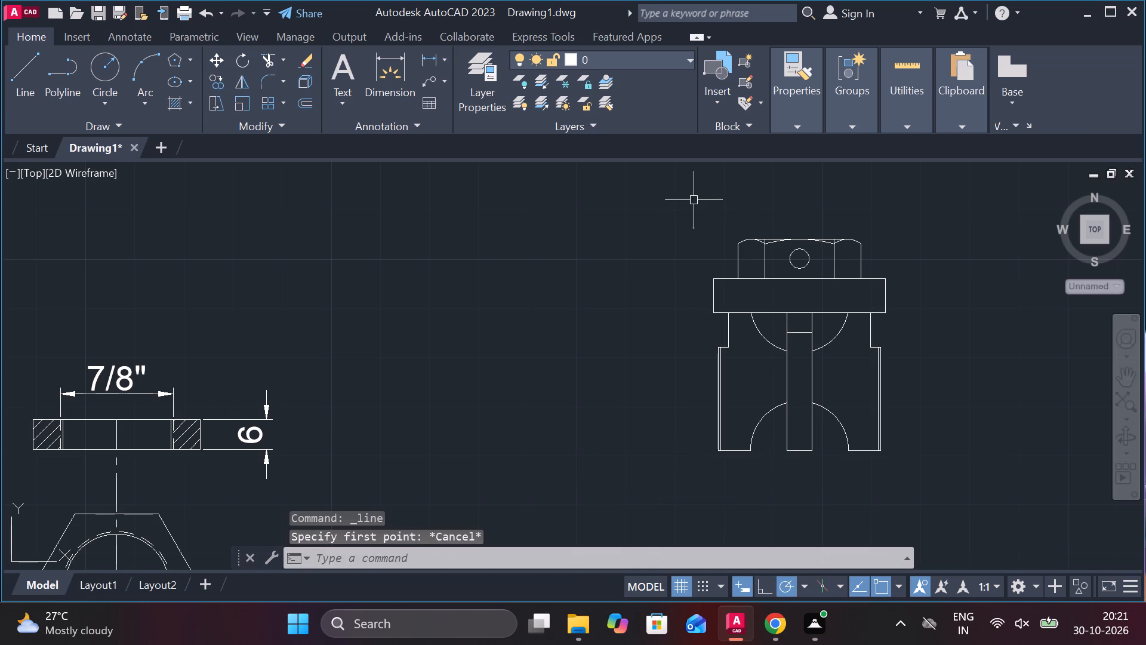
Copy the entire stepped part view horizontally about 55 to the left, using the midpoint of the collar's lower edge as base point.
click(681, 184)
click(942, 500)
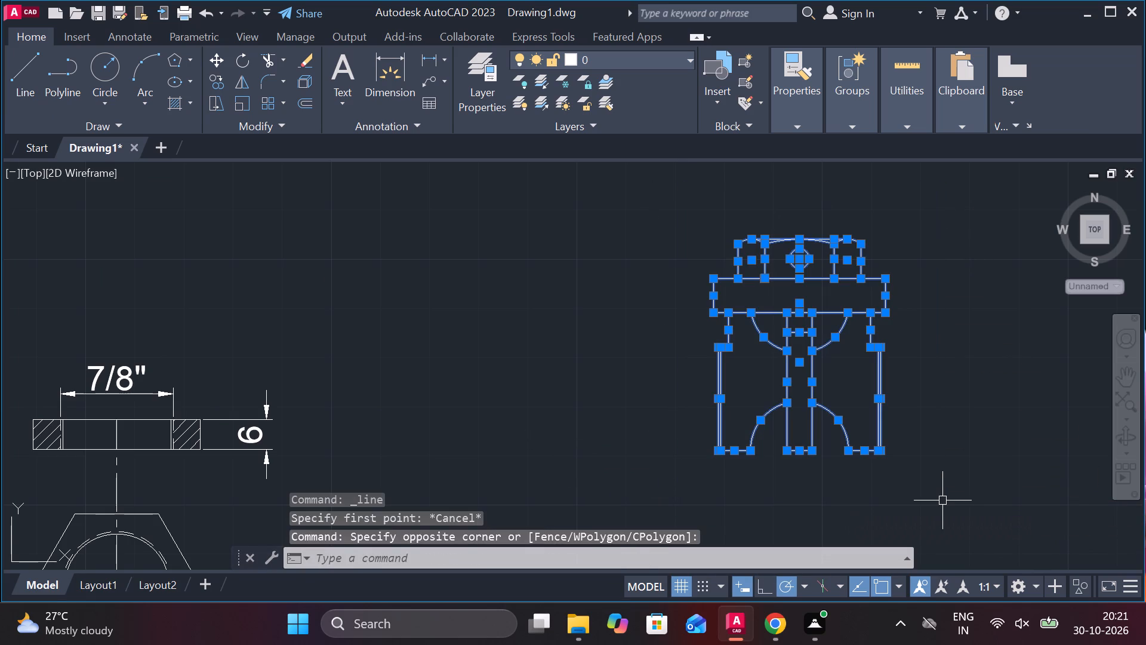
text(co)
key(Return)
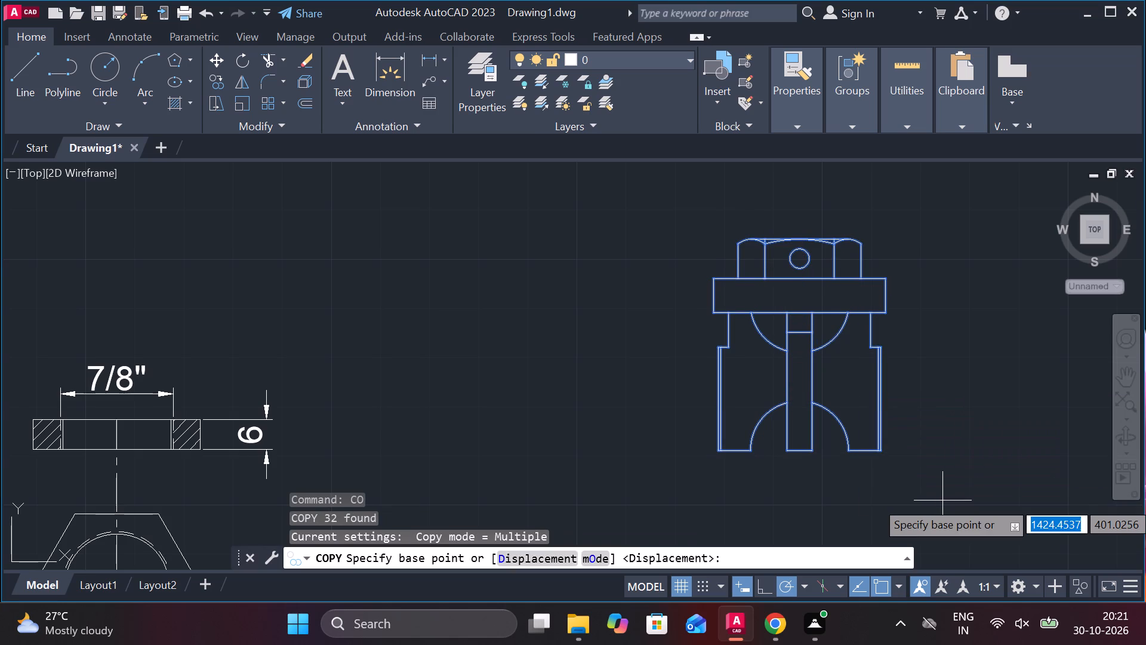
click(803, 315)
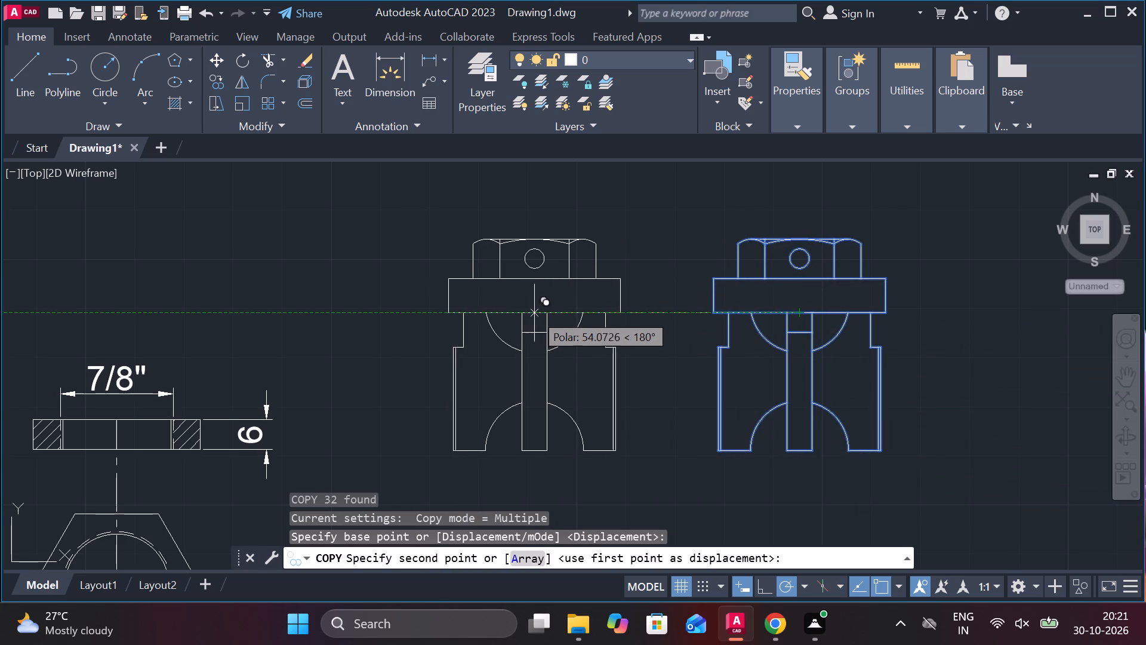
click(531, 313)
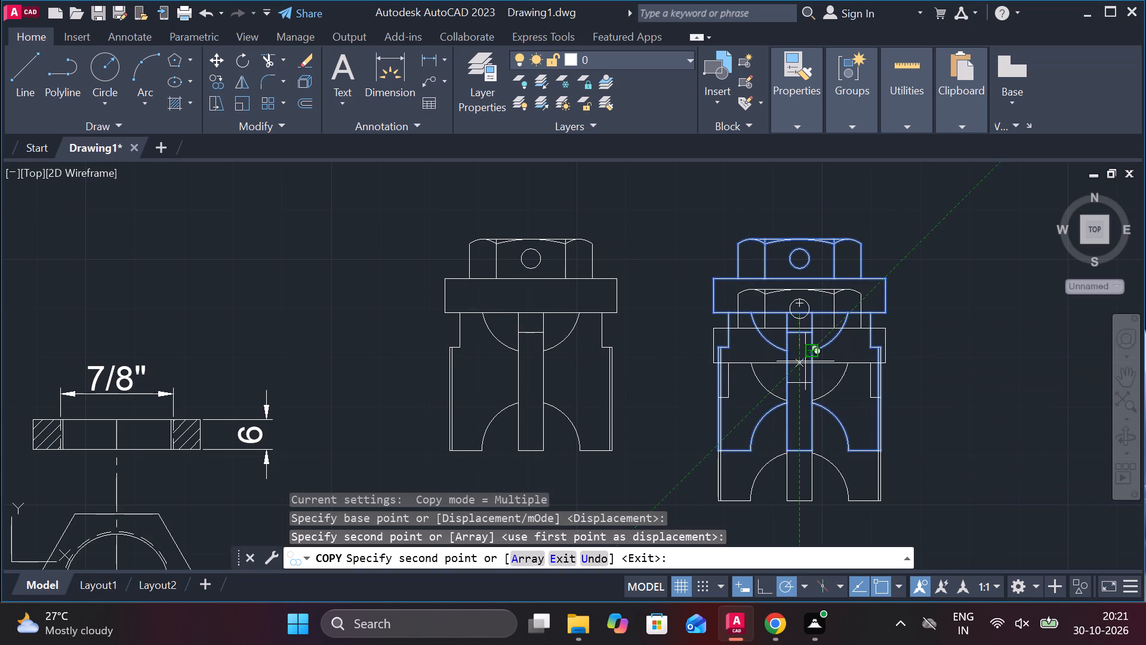
key(Escape)
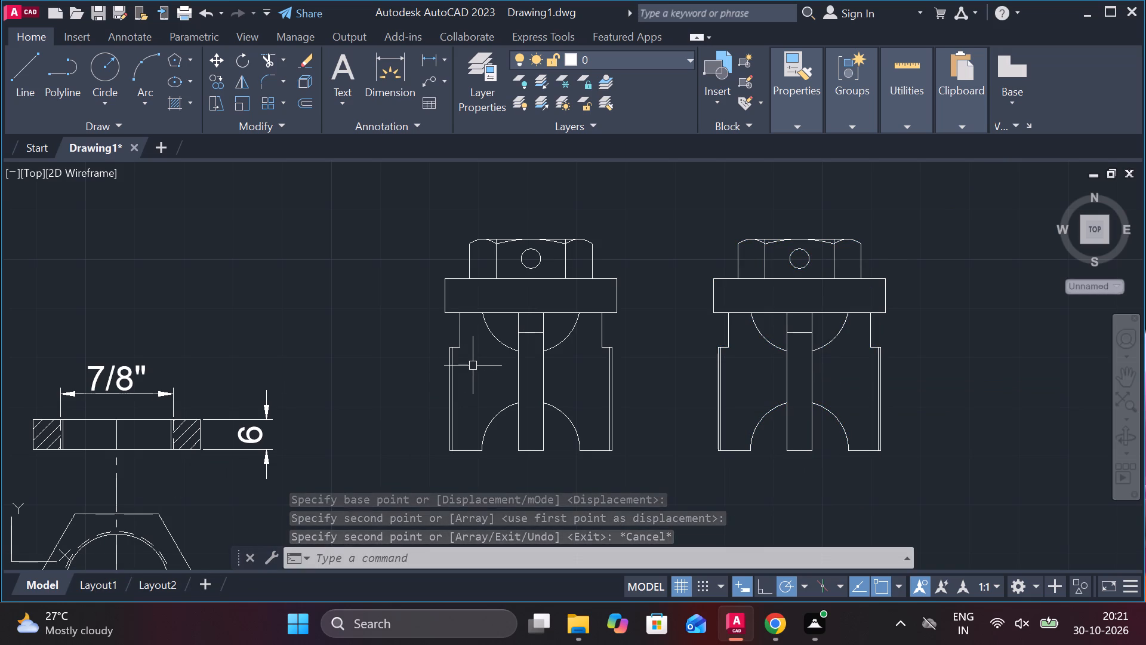
Copy the collar's lower edge in the new left view straight up by 2 from its midpoint.
click(532, 312)
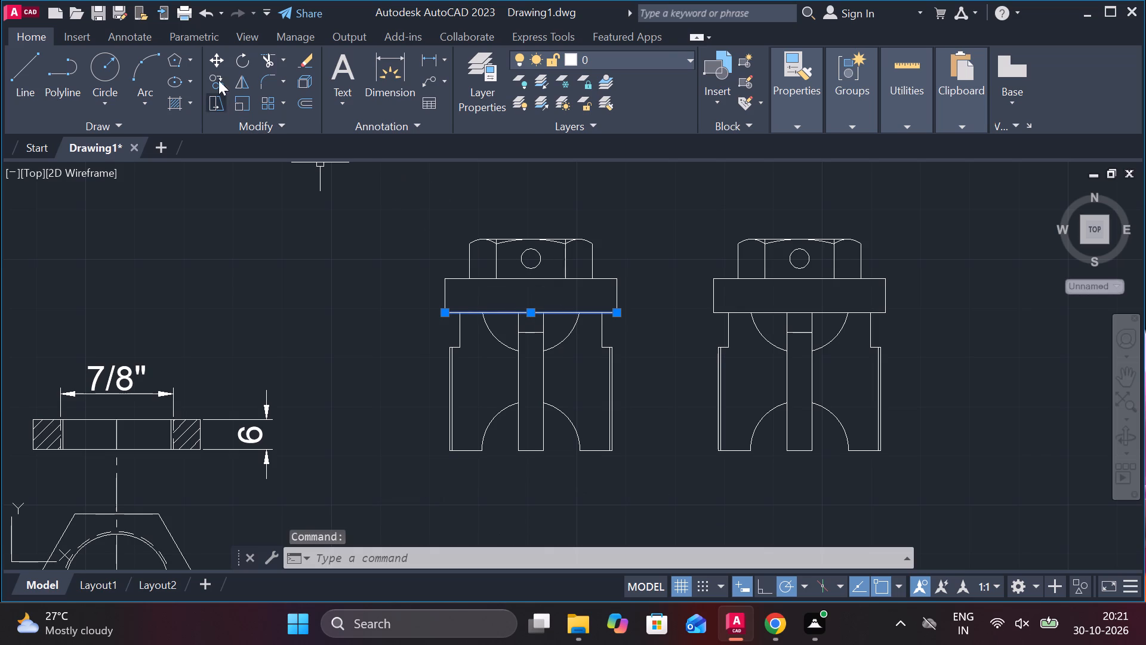
click(218, 75)
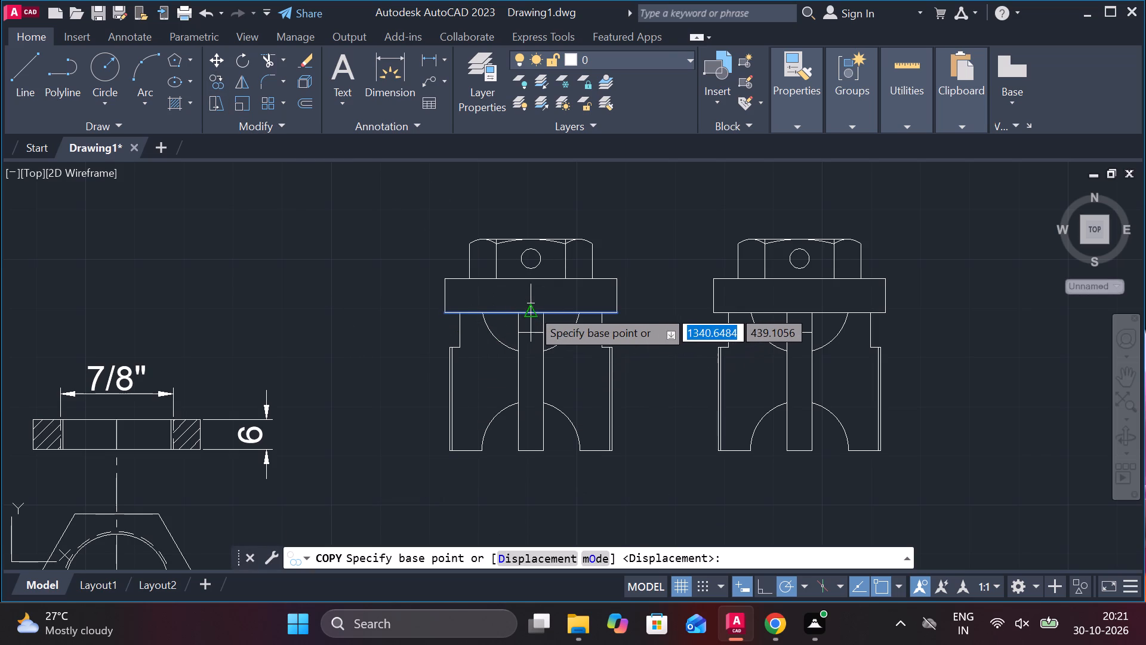
click(531, 309)
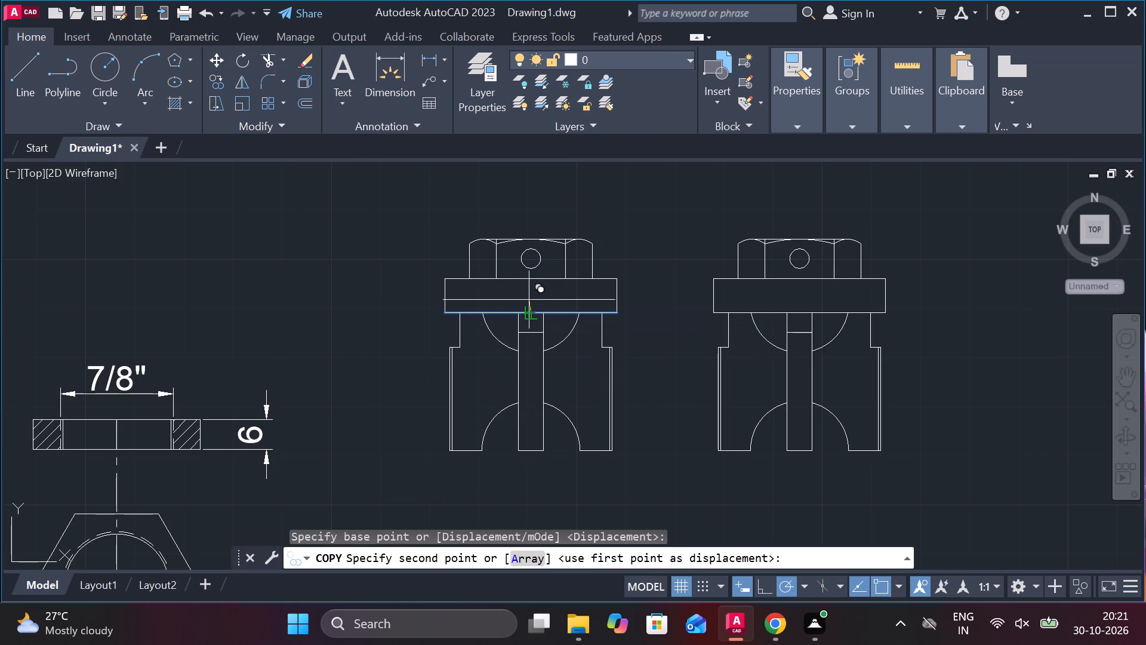
key(2)
key(Return)
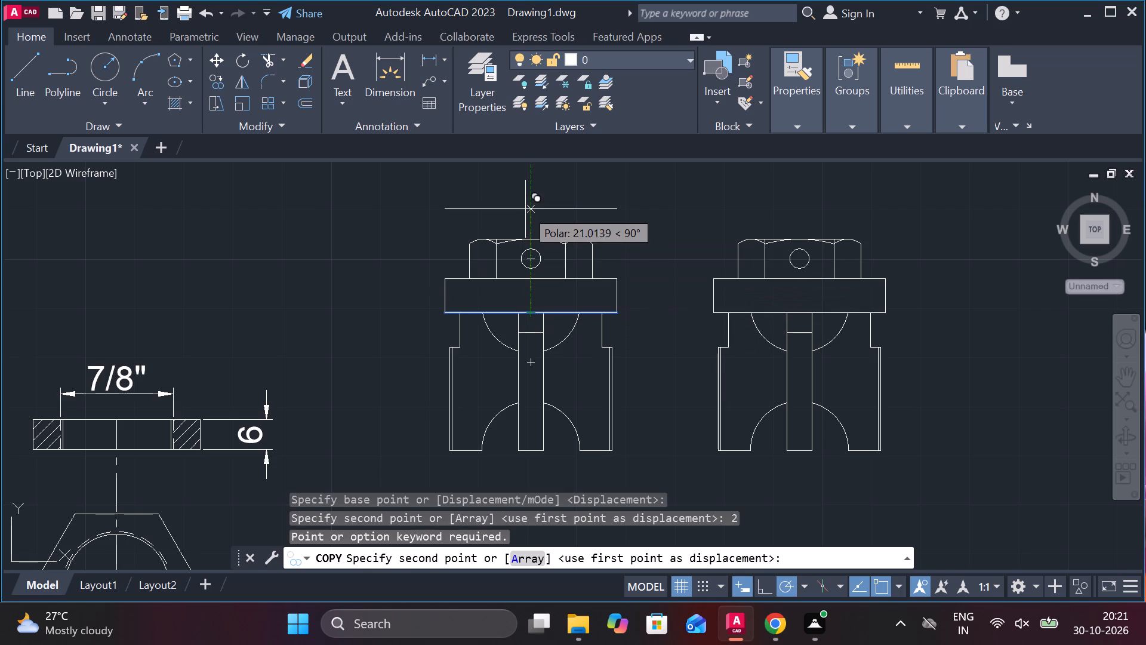
key(2)
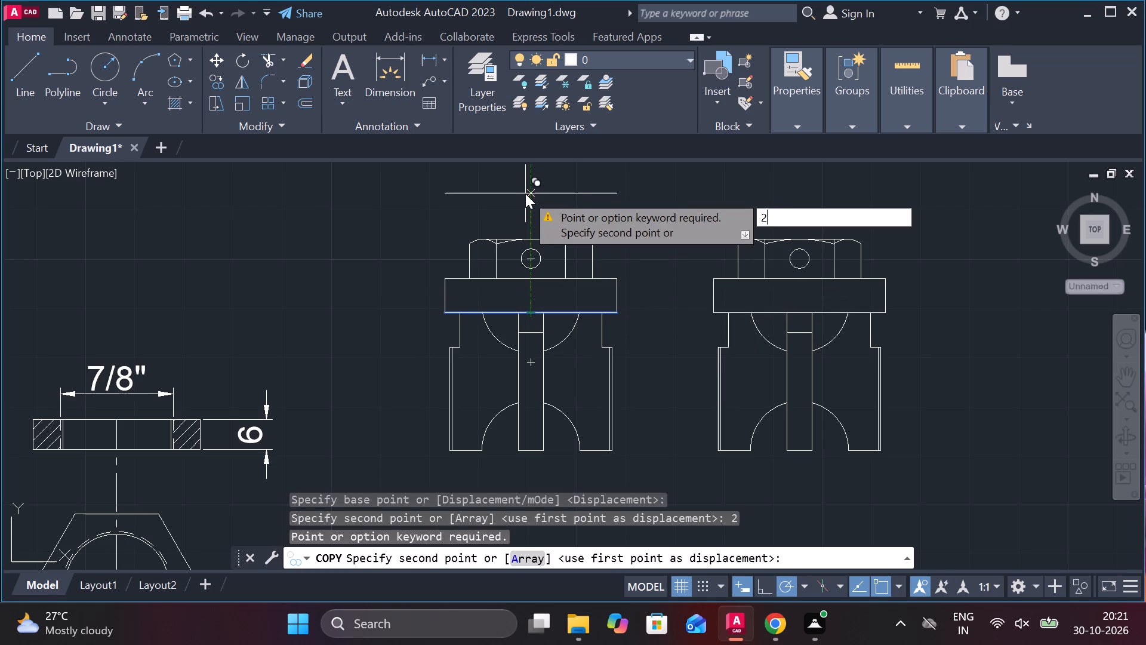
key(Return)
key(Escape)
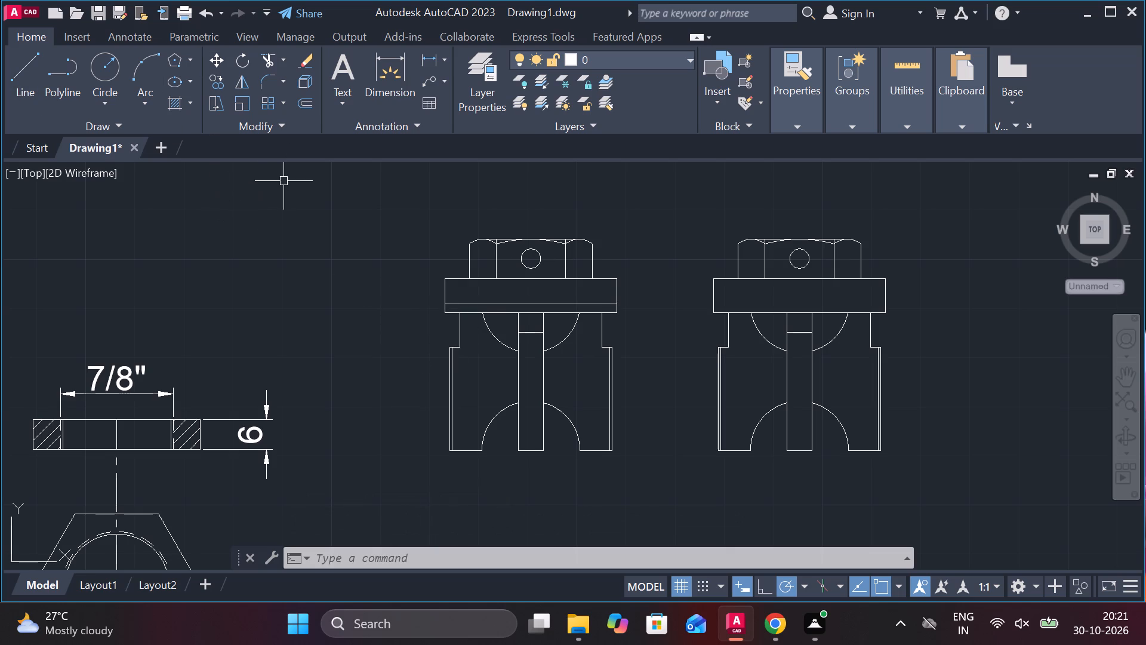
Stretch the two short vertical edges below the left view's collar up to the copied line inside the collar.
click(460, 329)
click(460, 311)
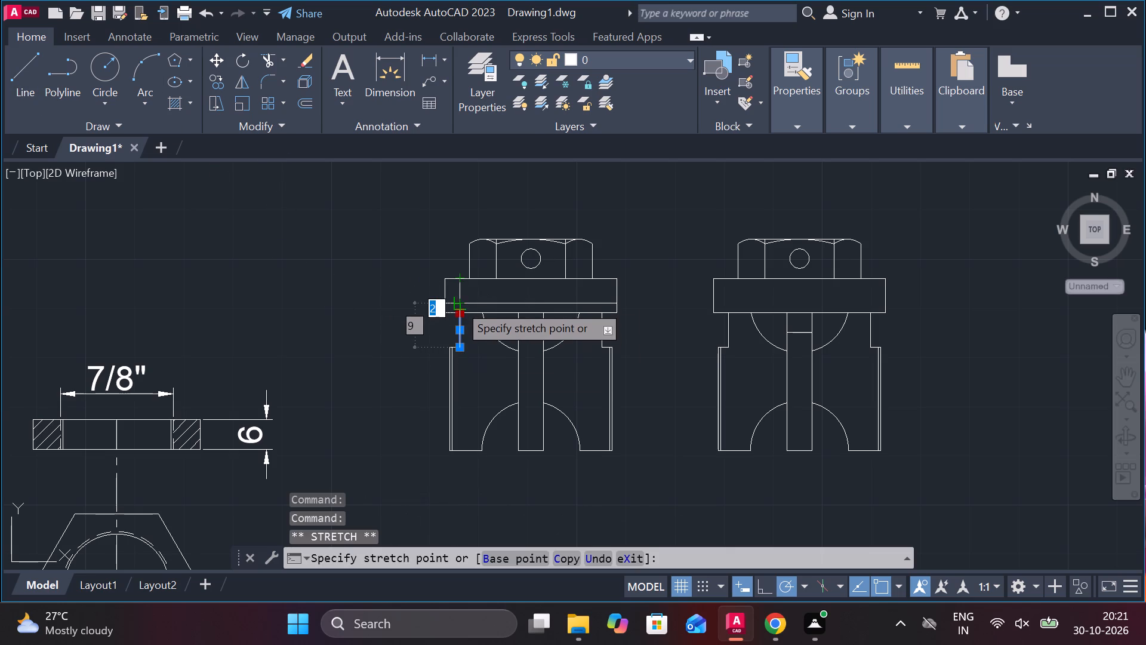
click(458, 304)
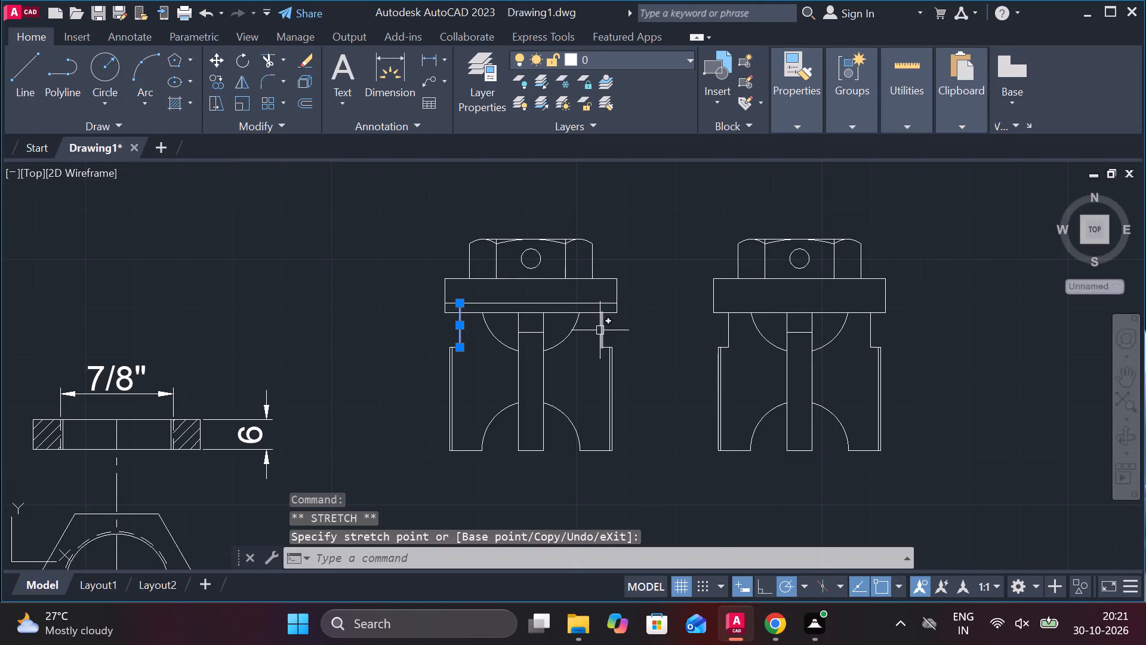
click(600, 330)
click(601, 314)
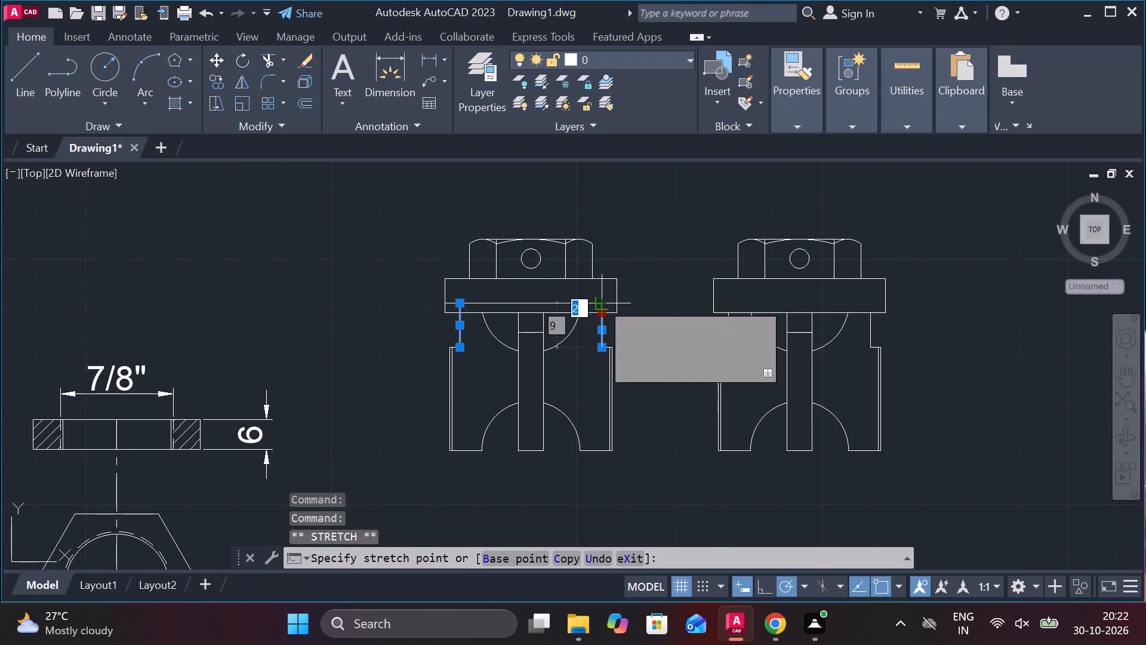
click(600, 302)
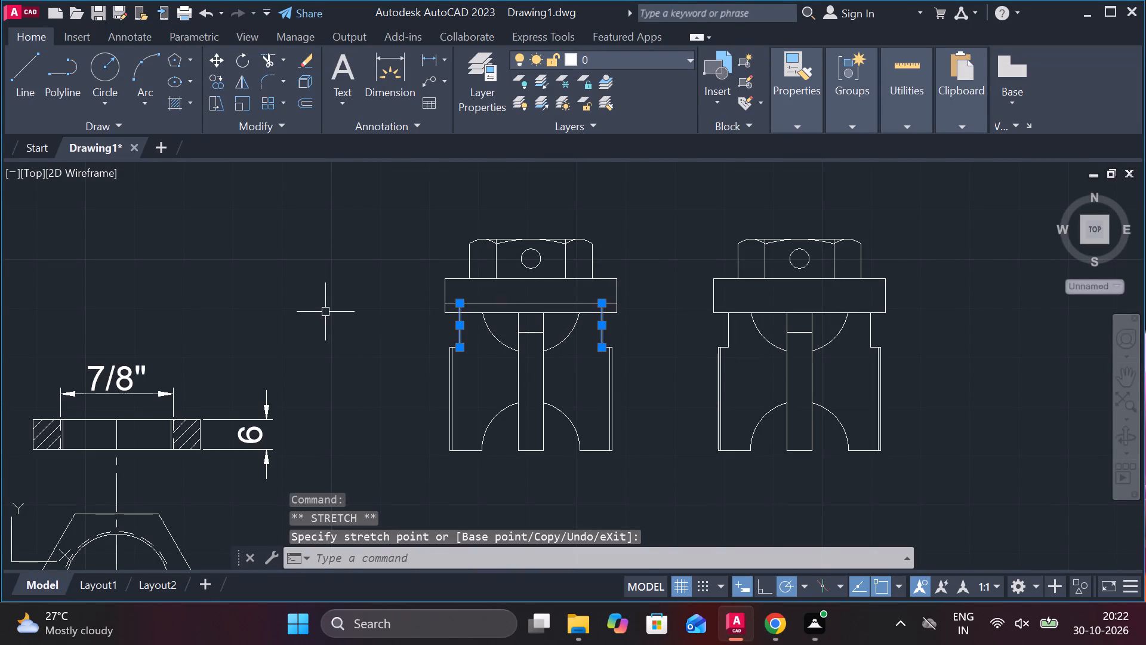
key(Escape)
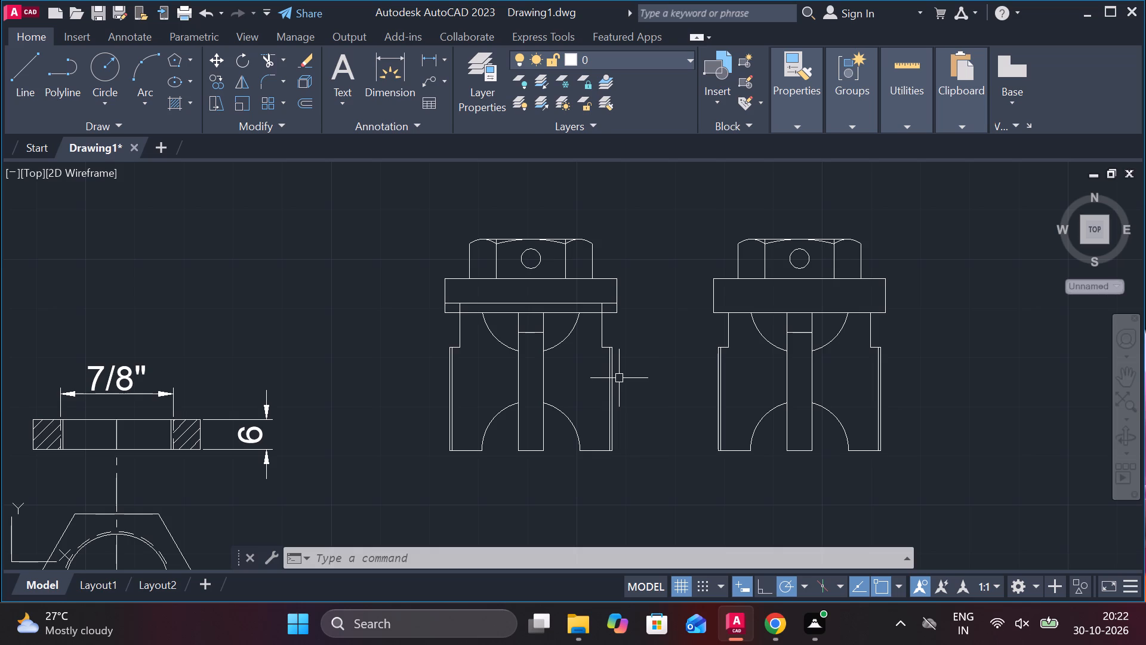
Erase the short horizontal line across the central slot in the left view.
click(537, 336)
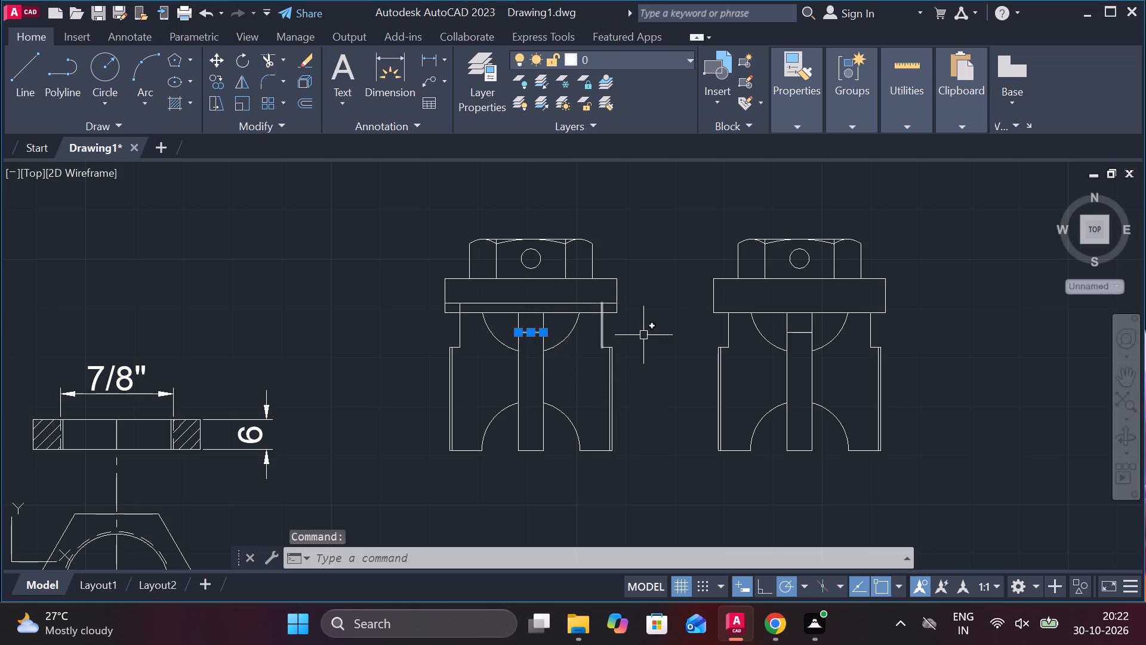
key(Delete)
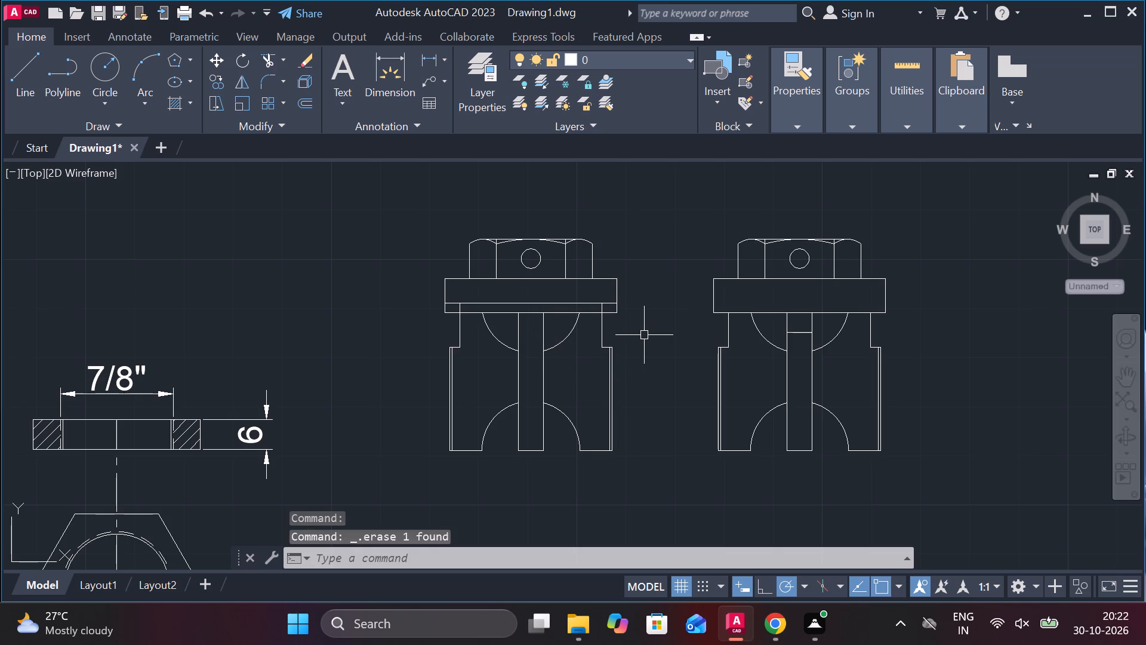
Draw a horizontal line across the top of the left view's central slot, along the collar's lower edge.
click(28, 85)
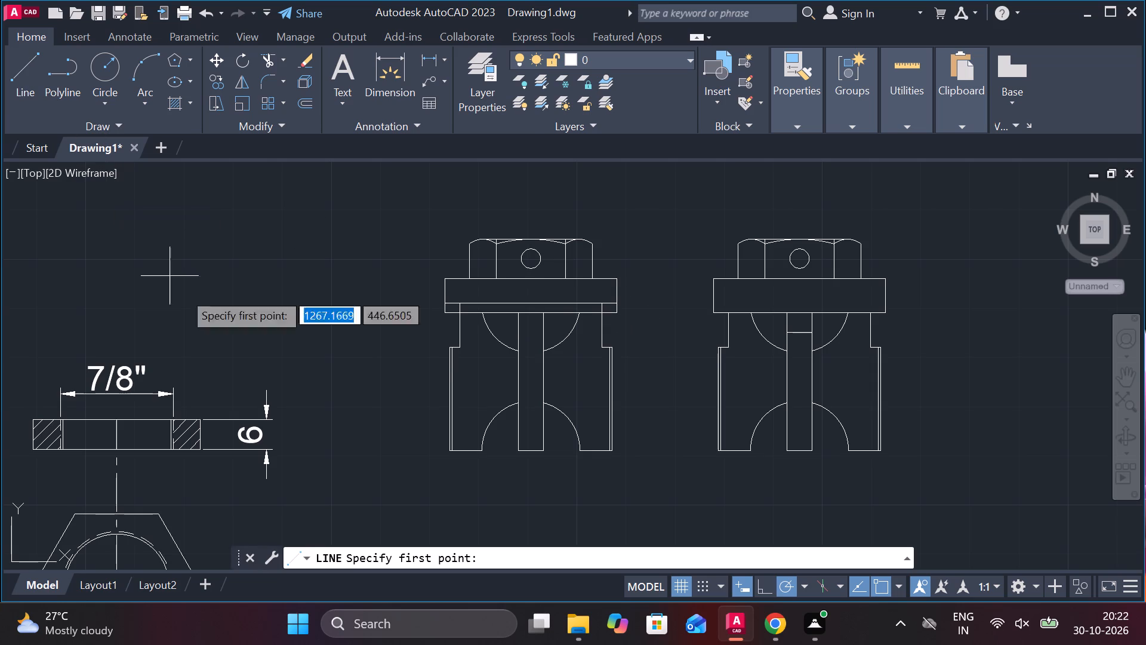
click(516, 316)
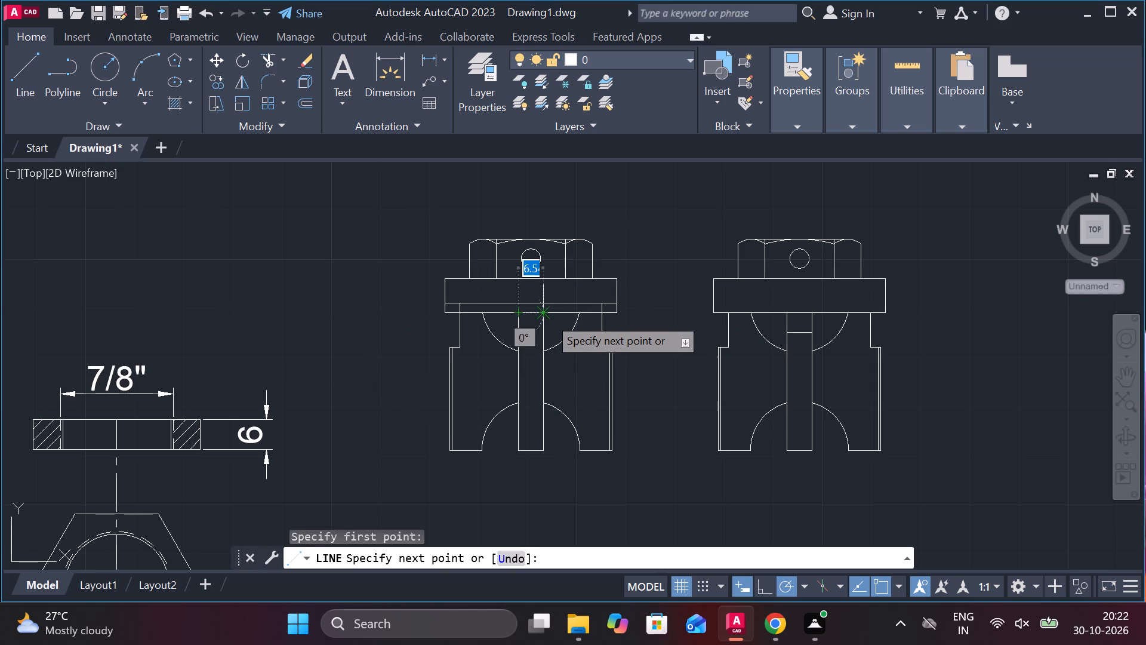
click(540, 316)
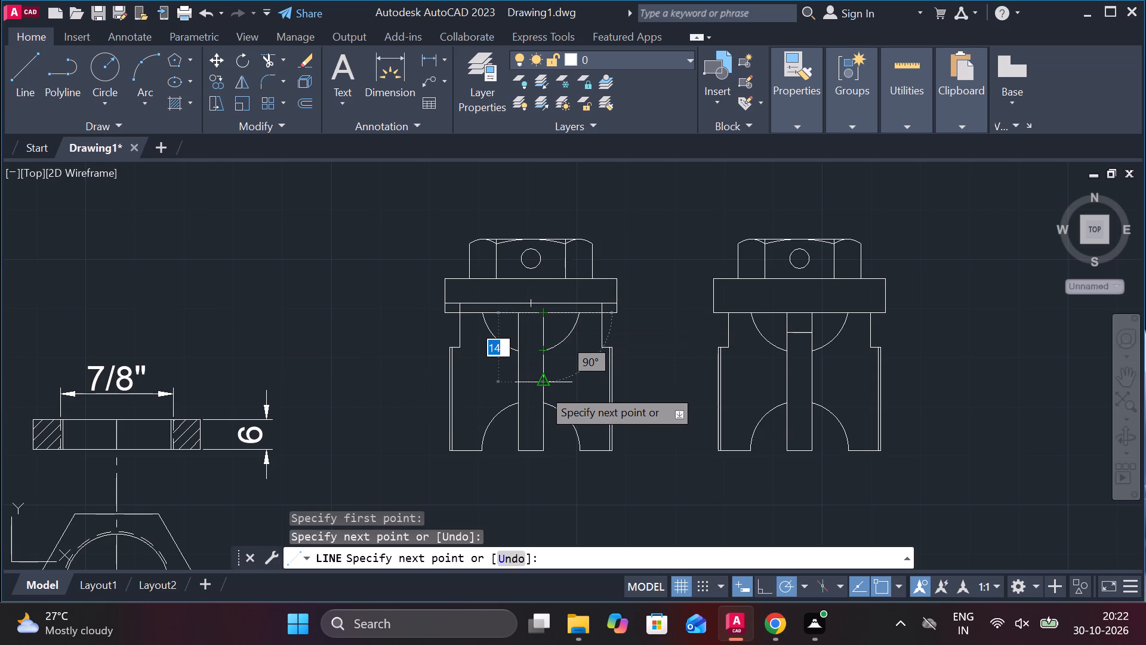
key(Escape)
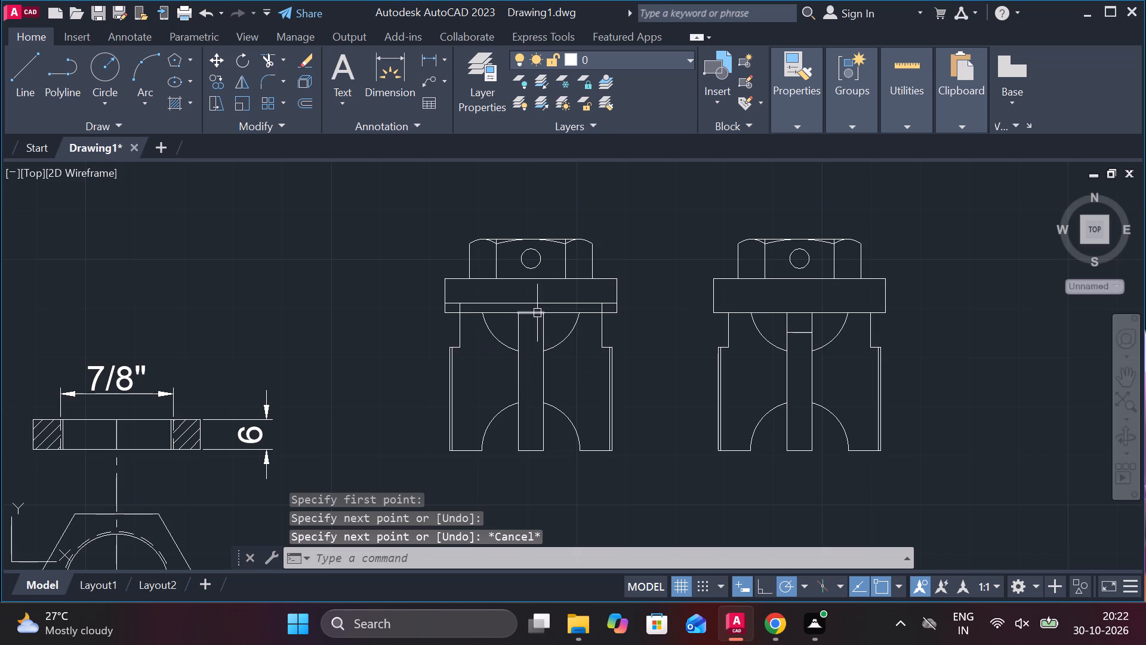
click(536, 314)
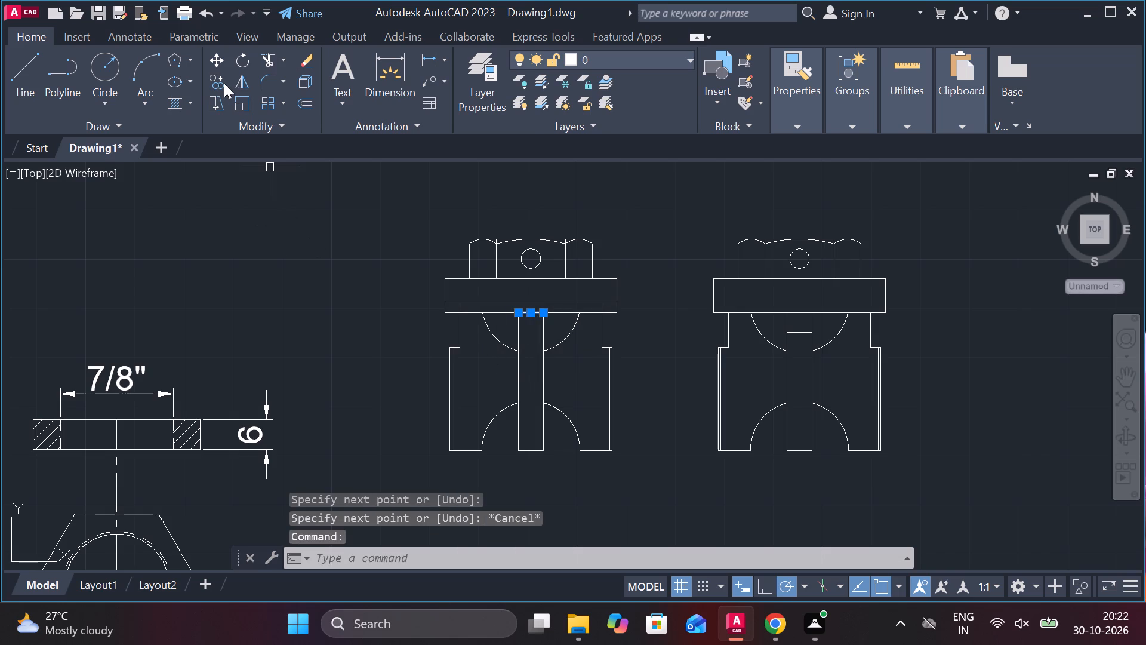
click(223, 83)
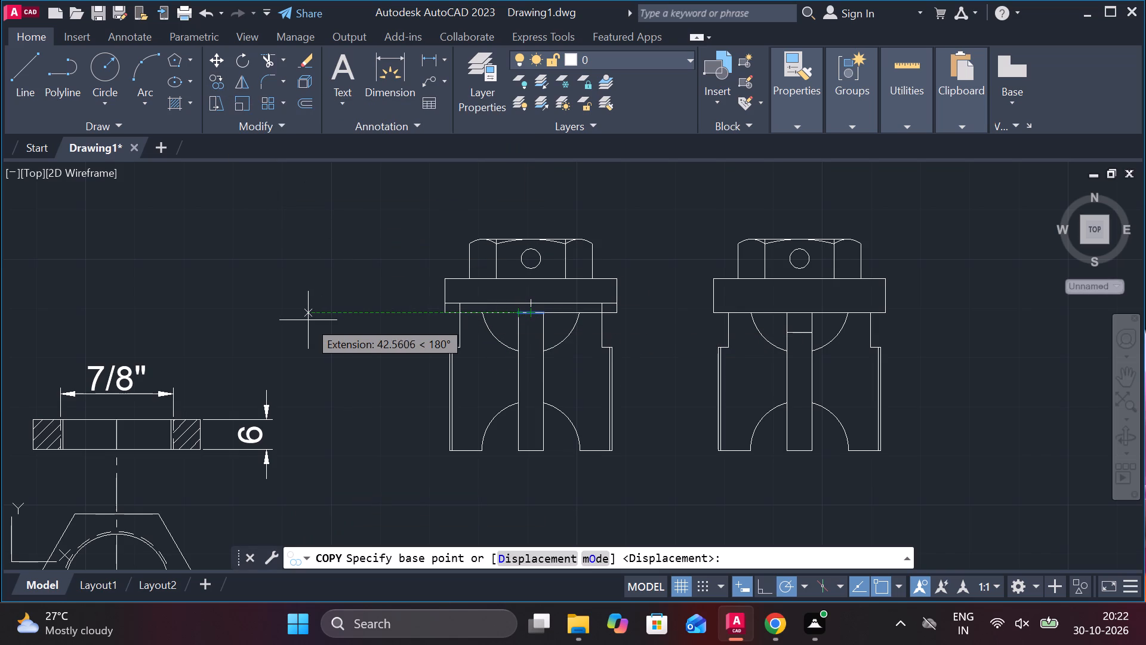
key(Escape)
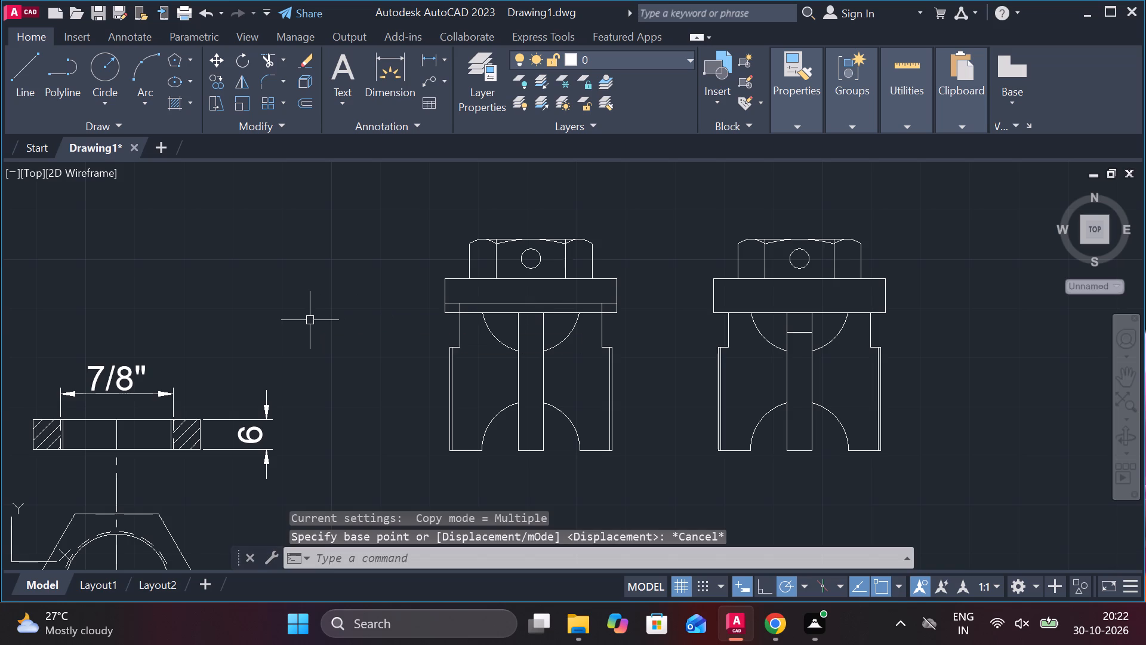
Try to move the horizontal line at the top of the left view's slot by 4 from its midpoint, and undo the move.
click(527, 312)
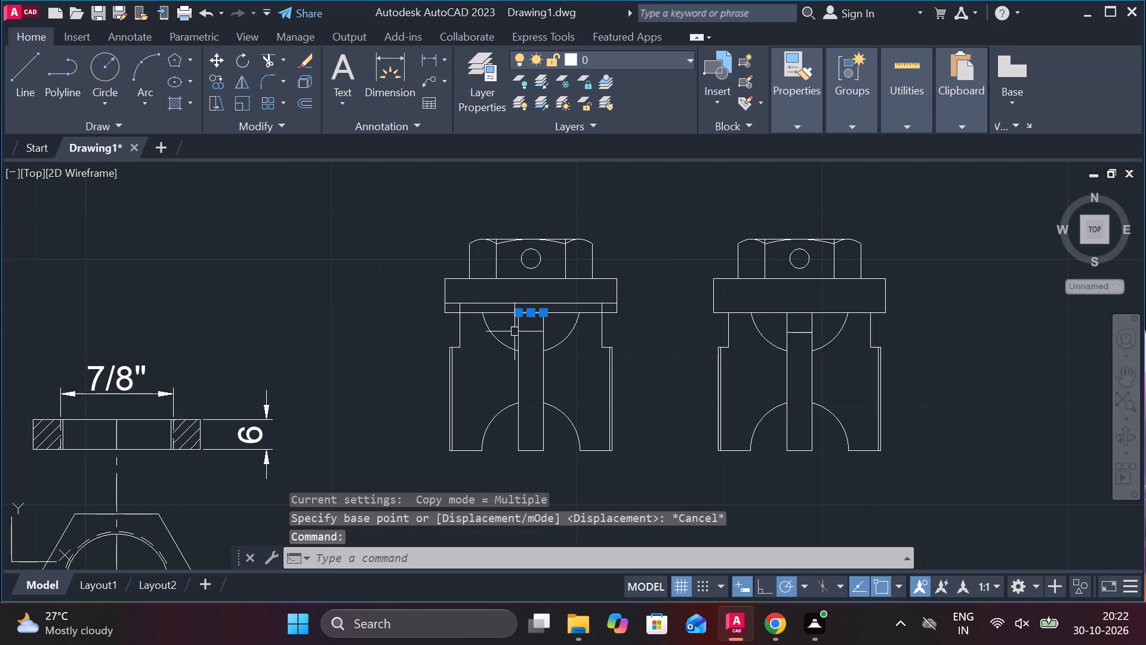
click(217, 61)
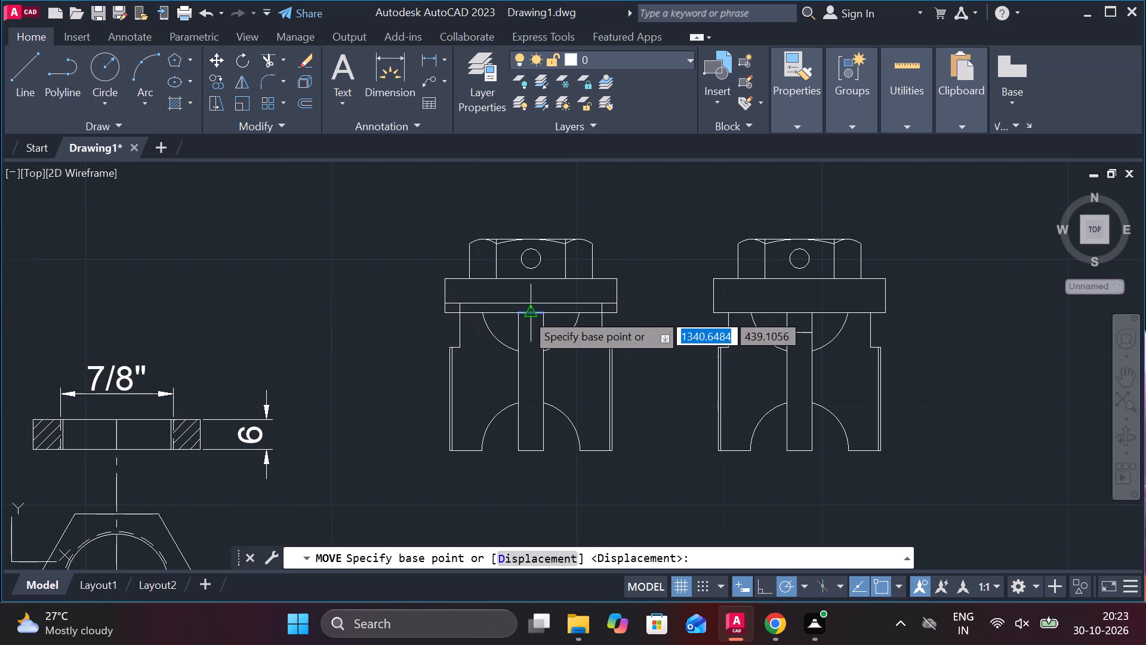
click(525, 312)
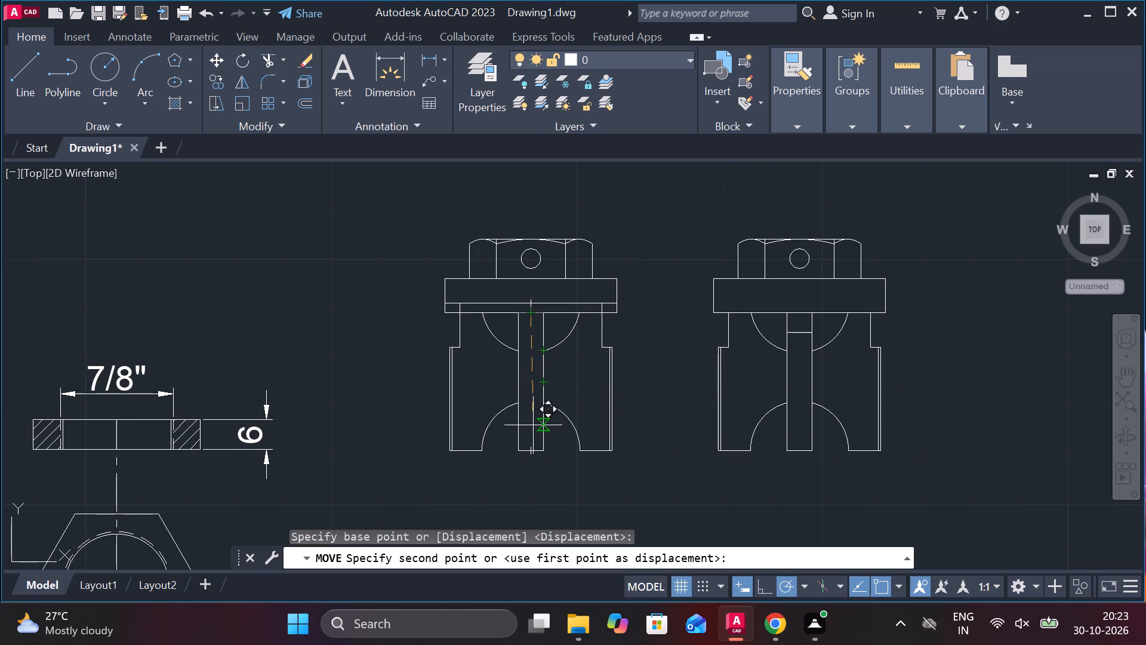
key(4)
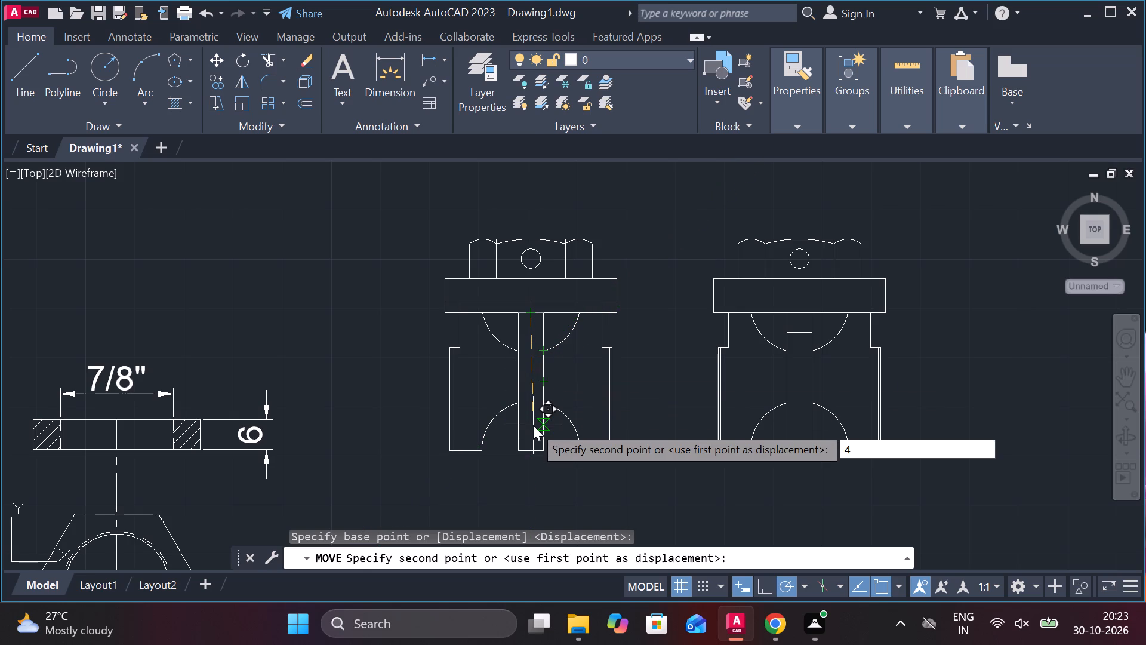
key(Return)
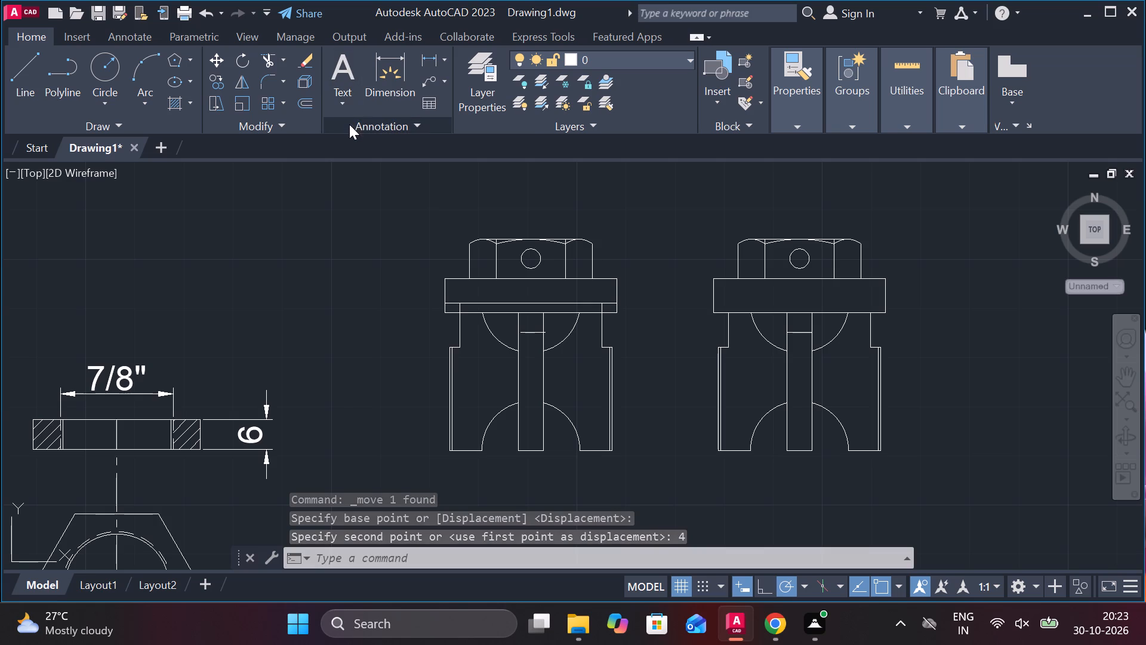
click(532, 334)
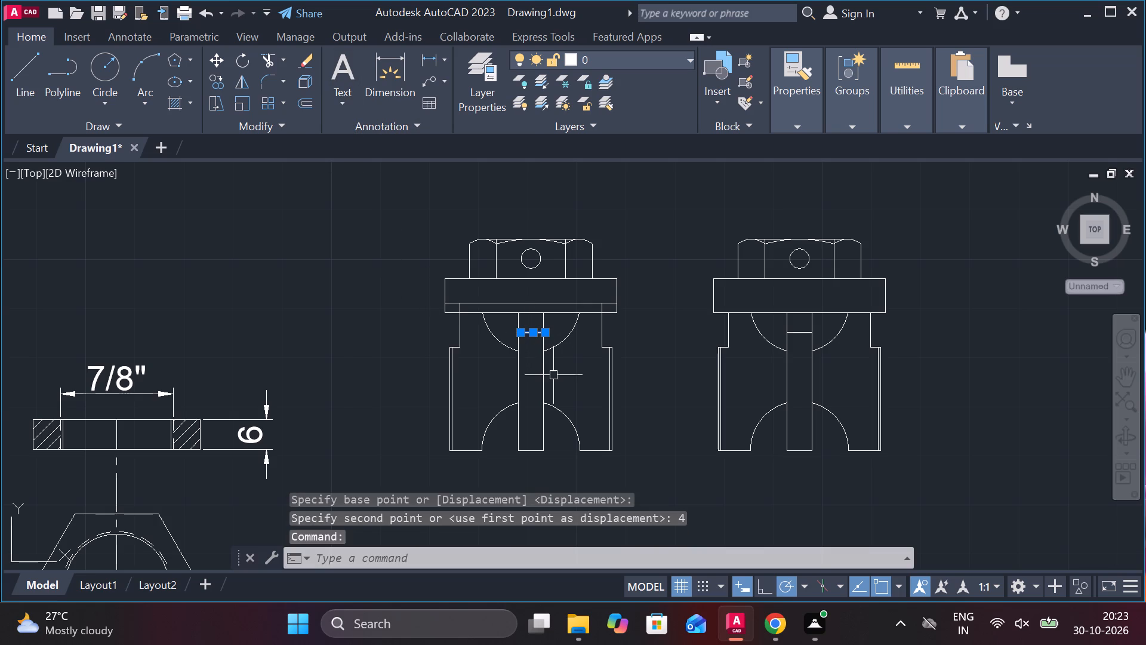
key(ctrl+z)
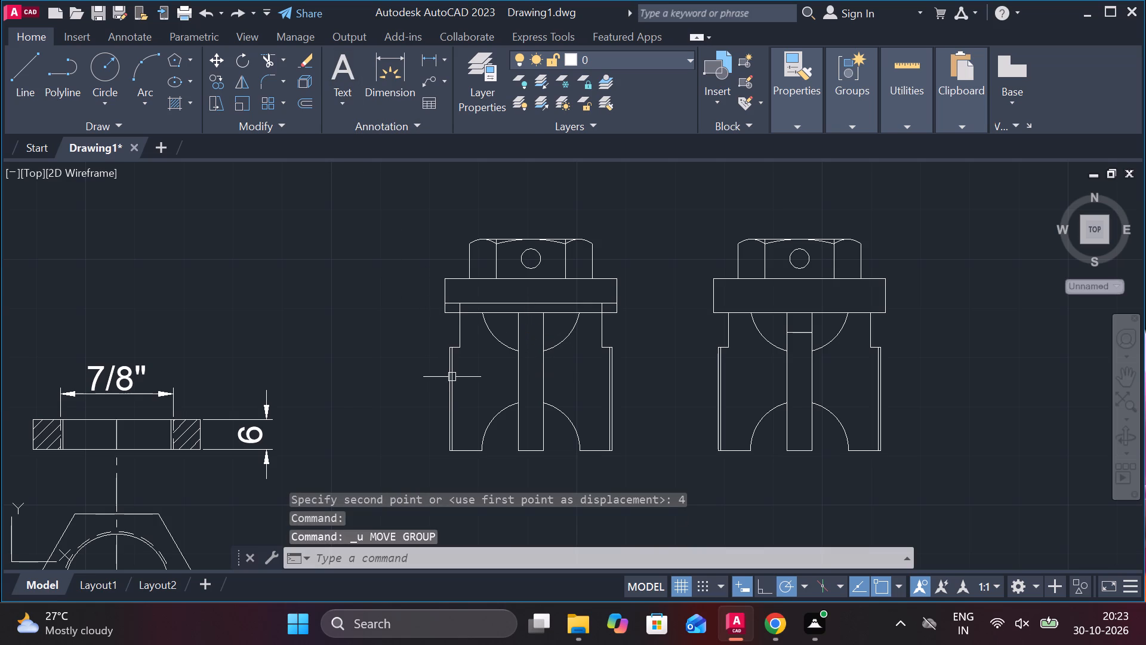
Move the horizontal line at the top of the left view's central slot straight down by 4 from its midpoint.
click(534, 313)
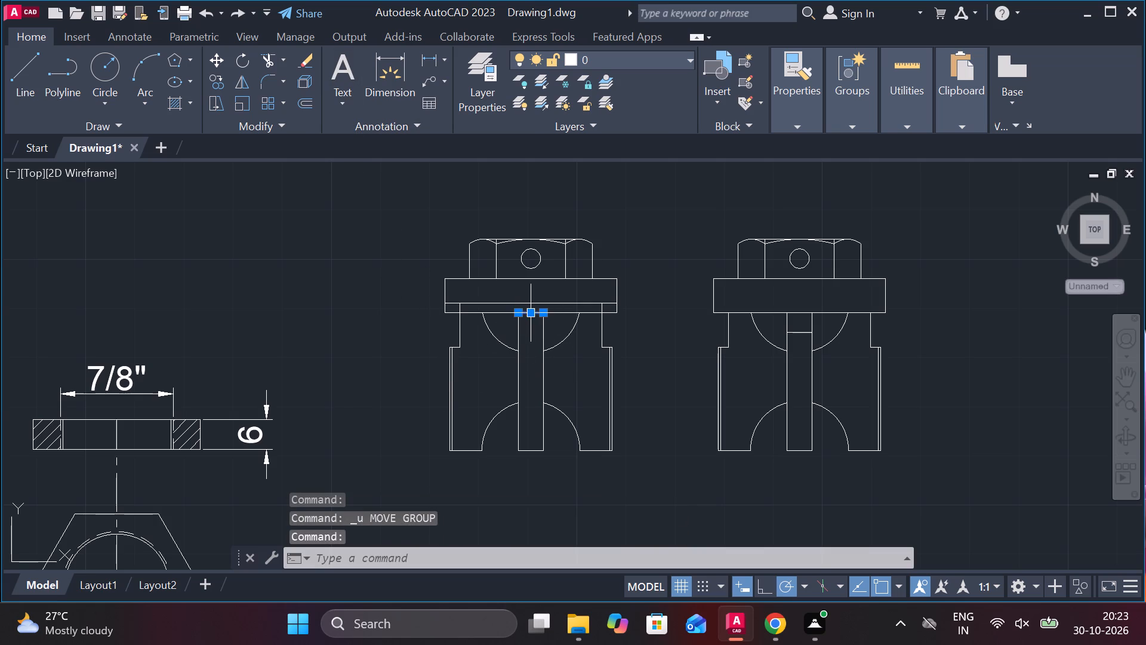
click(212, 56)
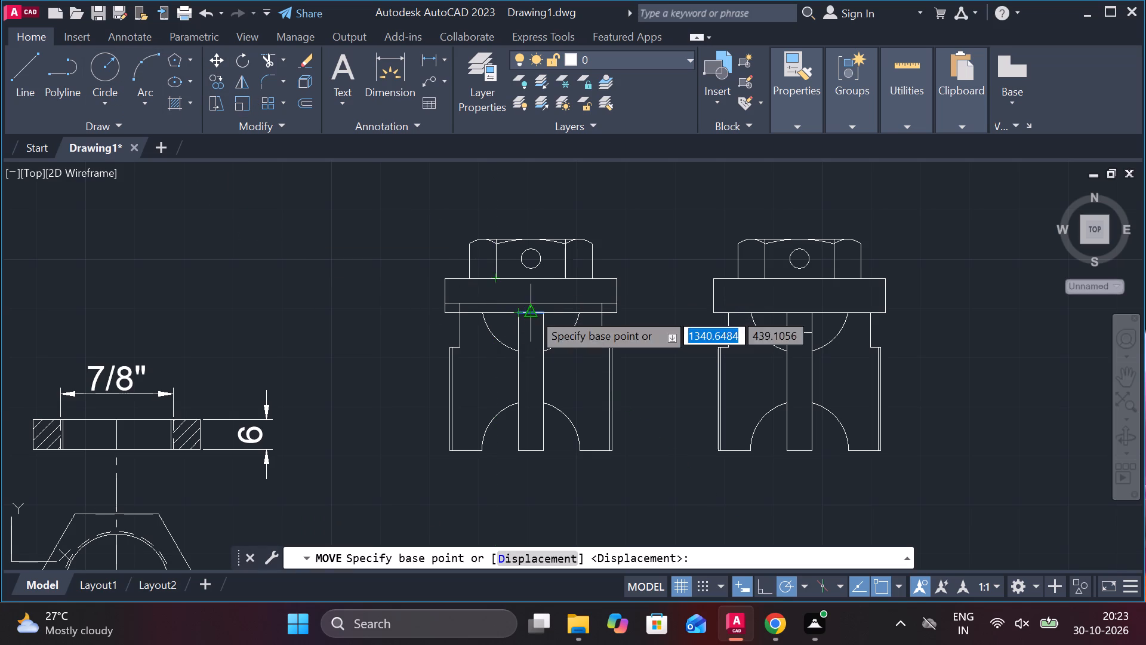
click(532, 312)
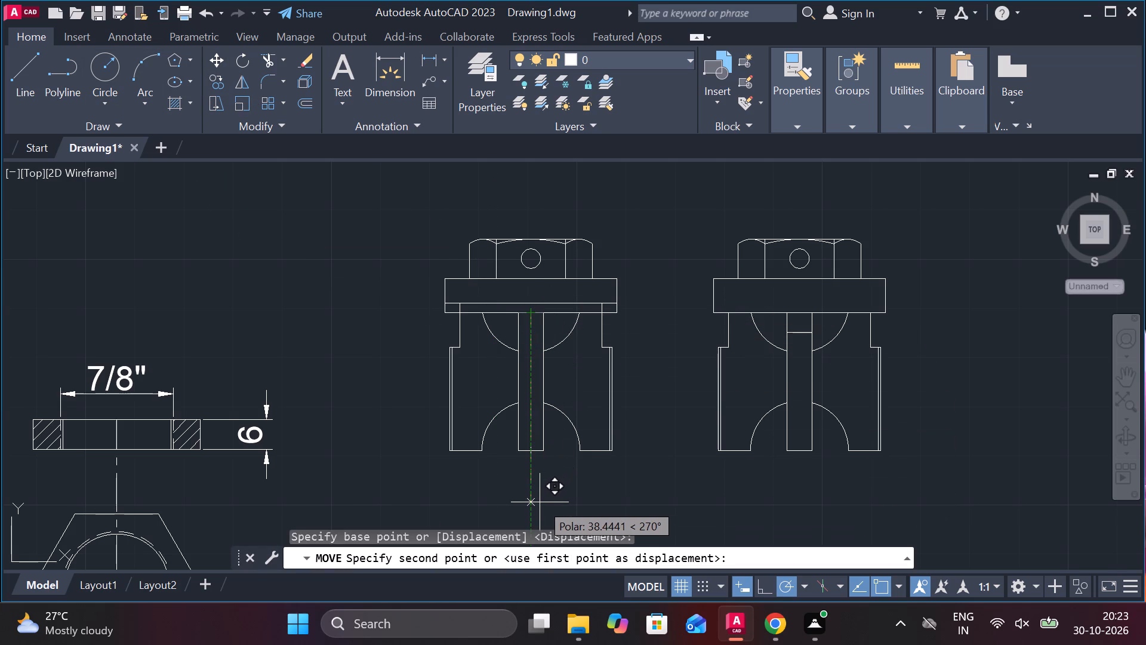
key(4)
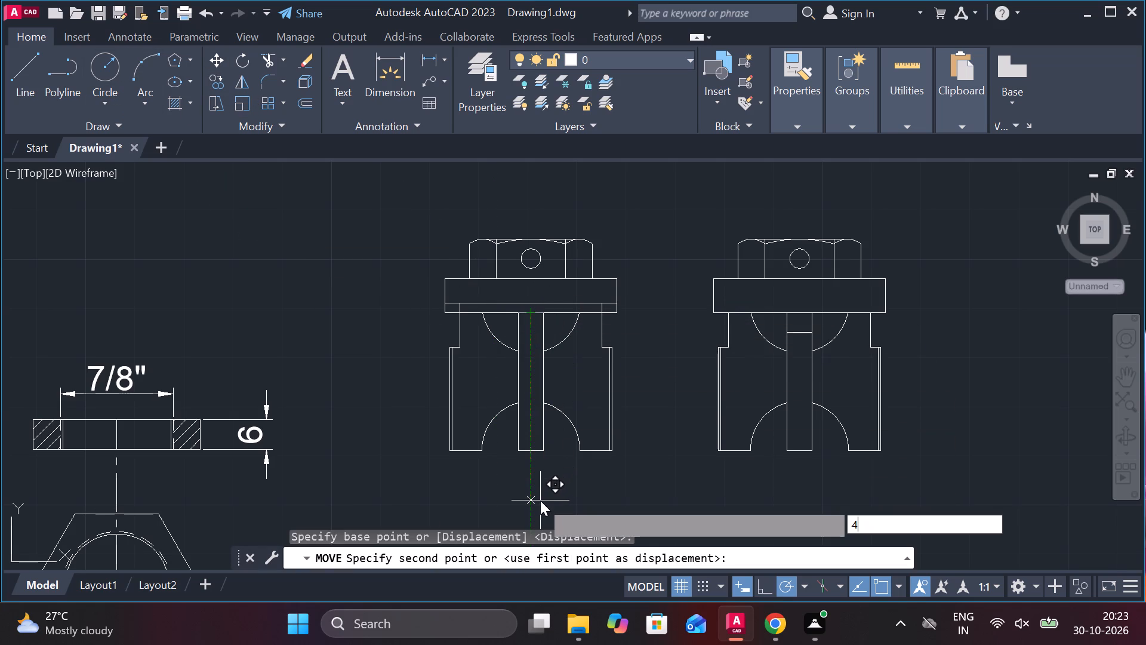
key(Return)
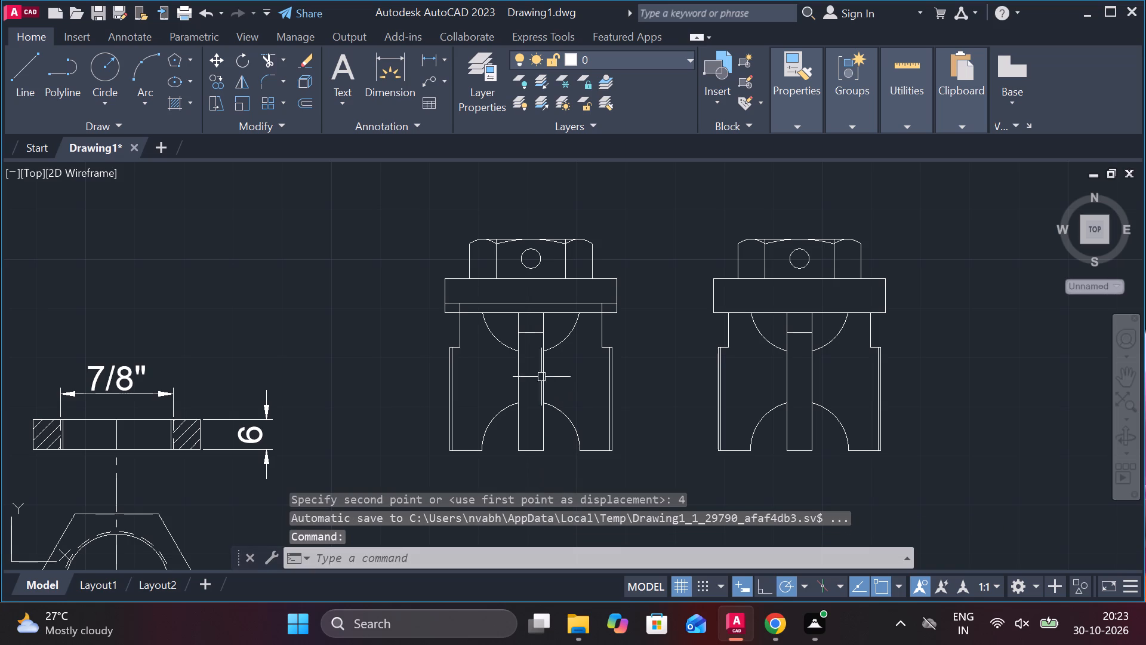
Measure the vertical distance from the collar's lower edge to the slot's horizontal line in the left view and in the right view.
click(431, 63)
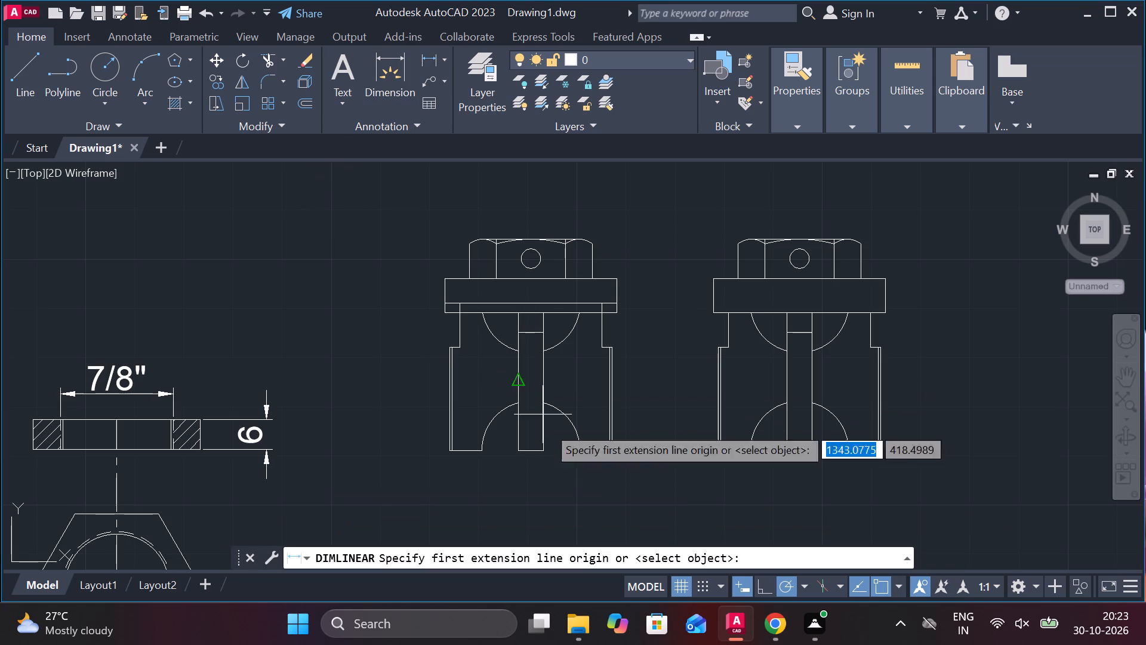
click(534, 313)
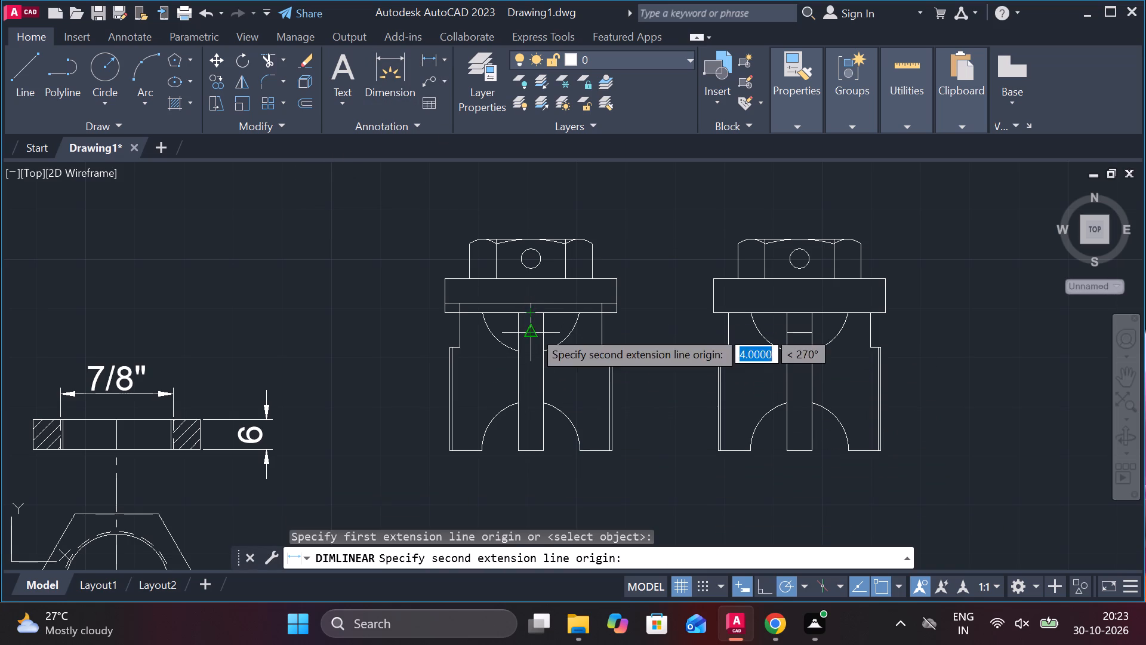
click(533, 330)
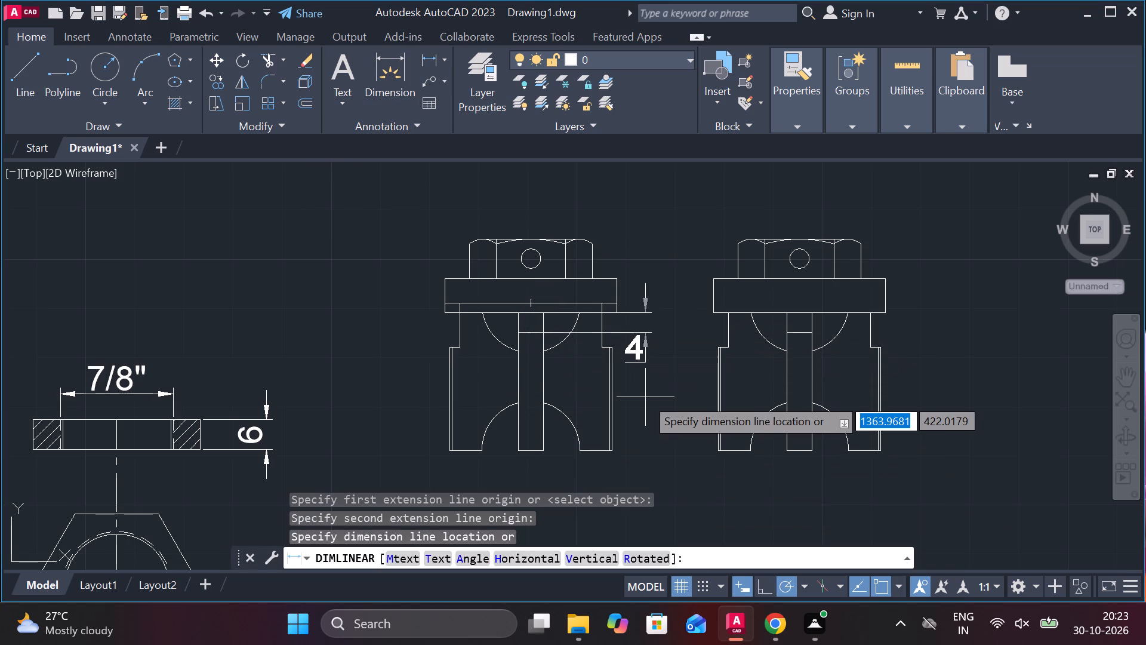
key(Escape)
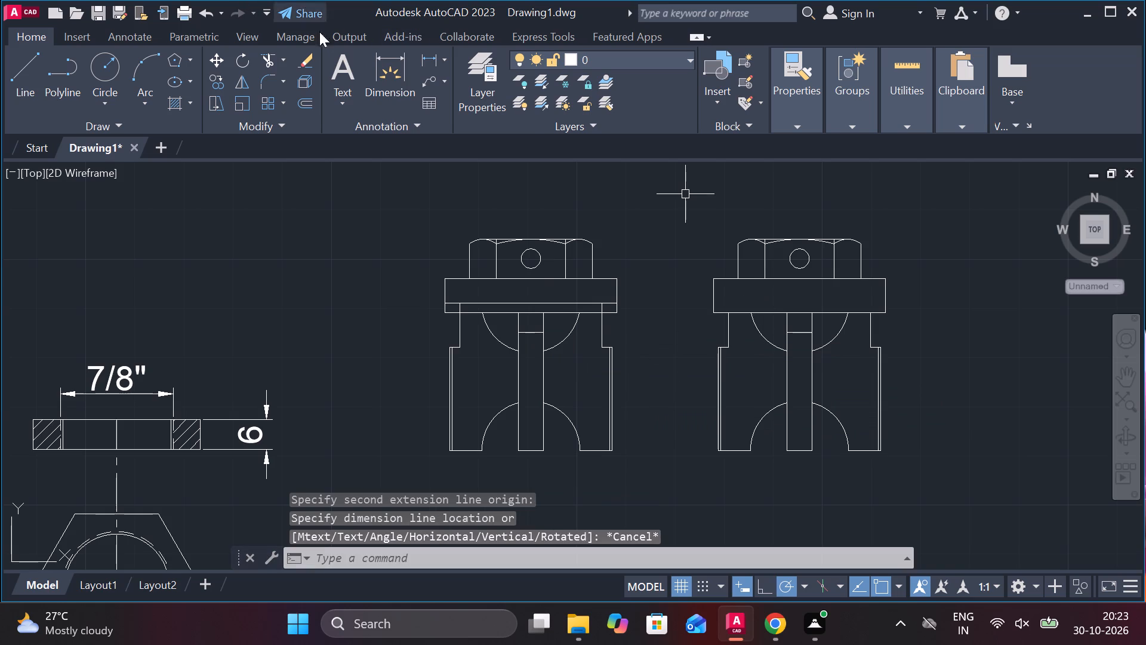
click(428, 64)
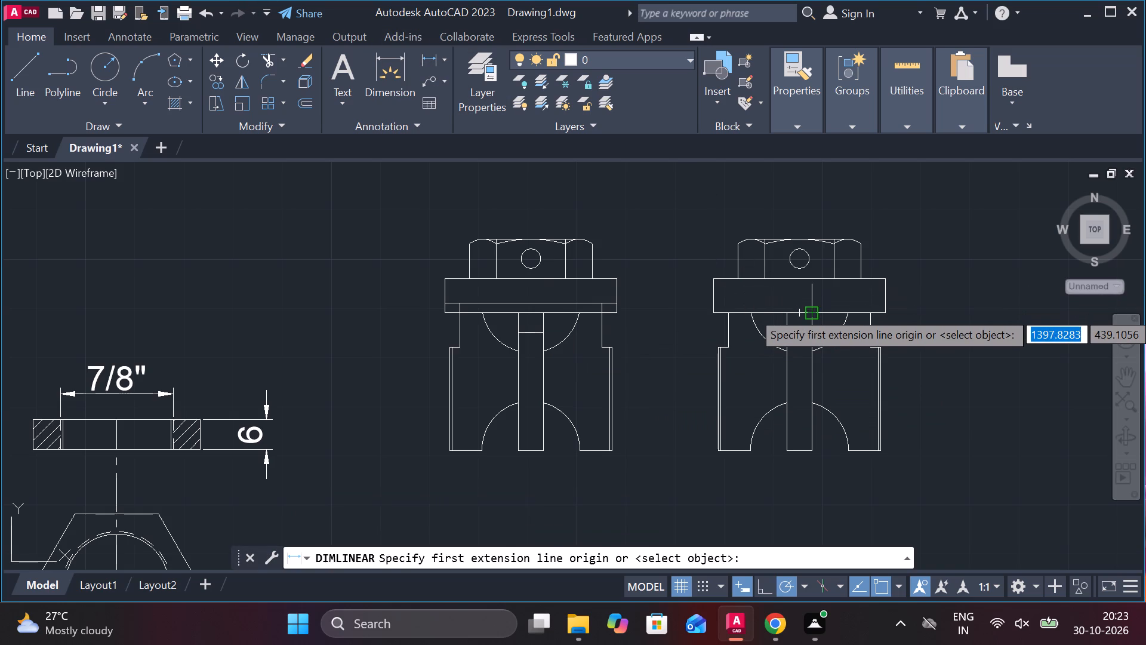
click(796, 312)
click(797, 337)
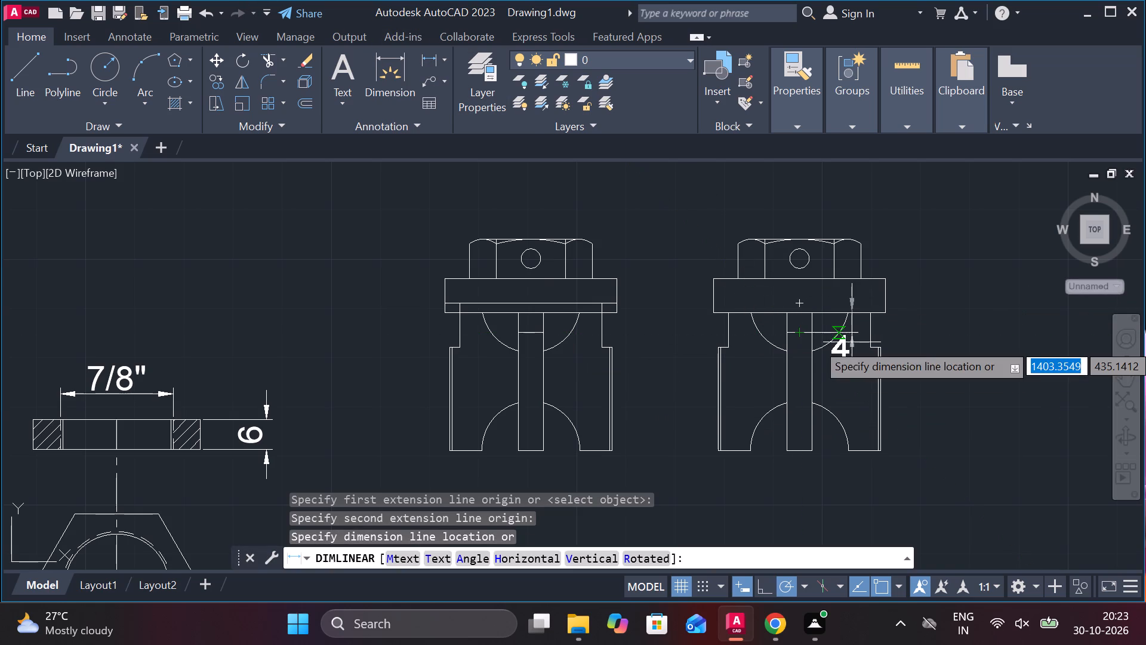
key(Escape)
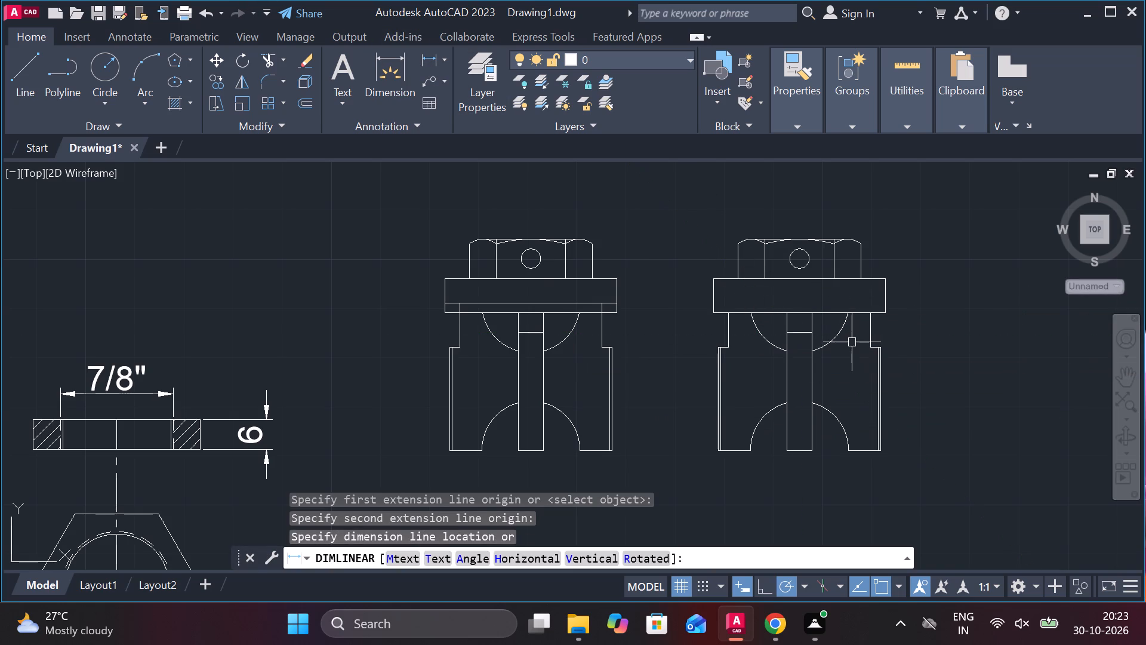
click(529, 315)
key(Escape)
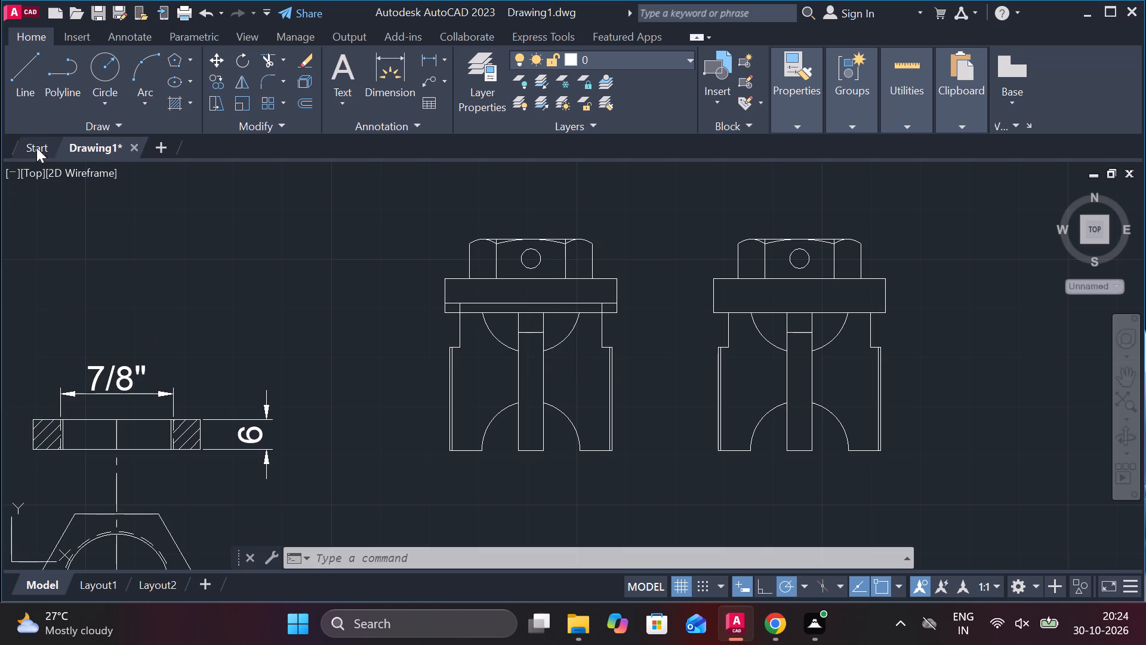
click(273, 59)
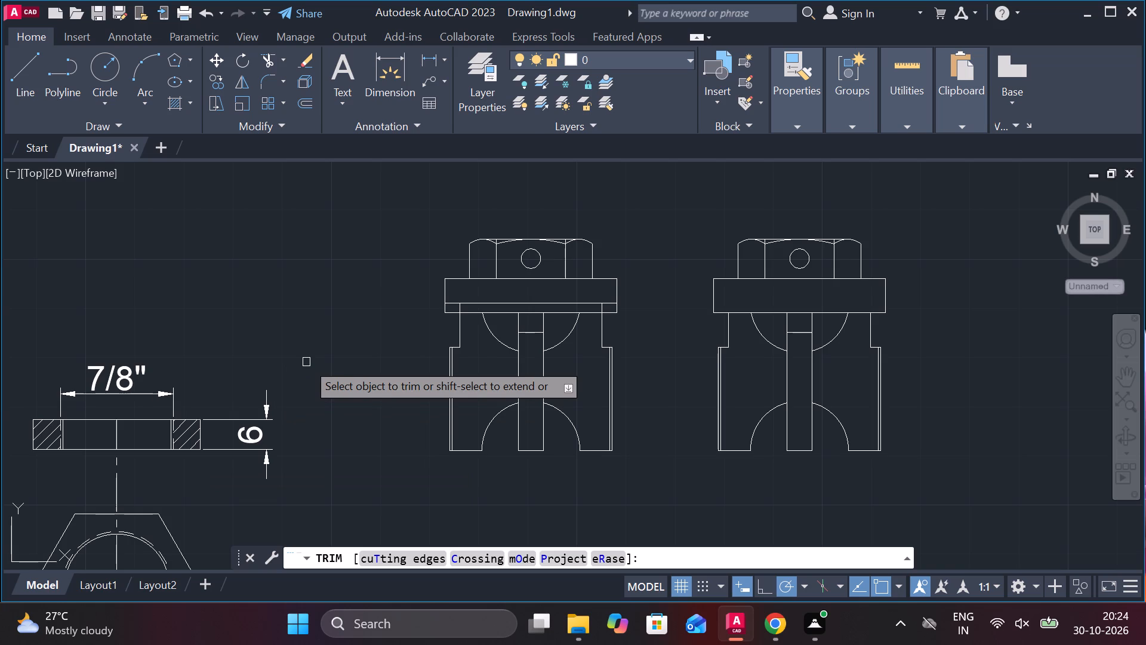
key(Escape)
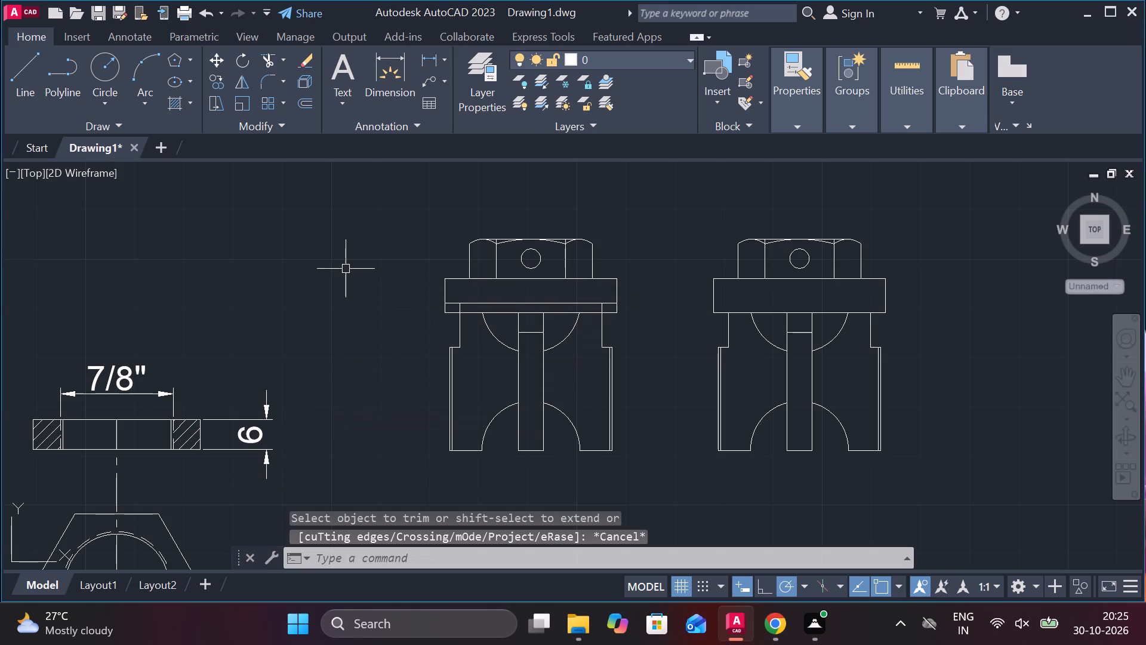
Draw a vertical centre line about 65 long through the left view, extending above the hexagonal head and below the base.
click(33, 76)
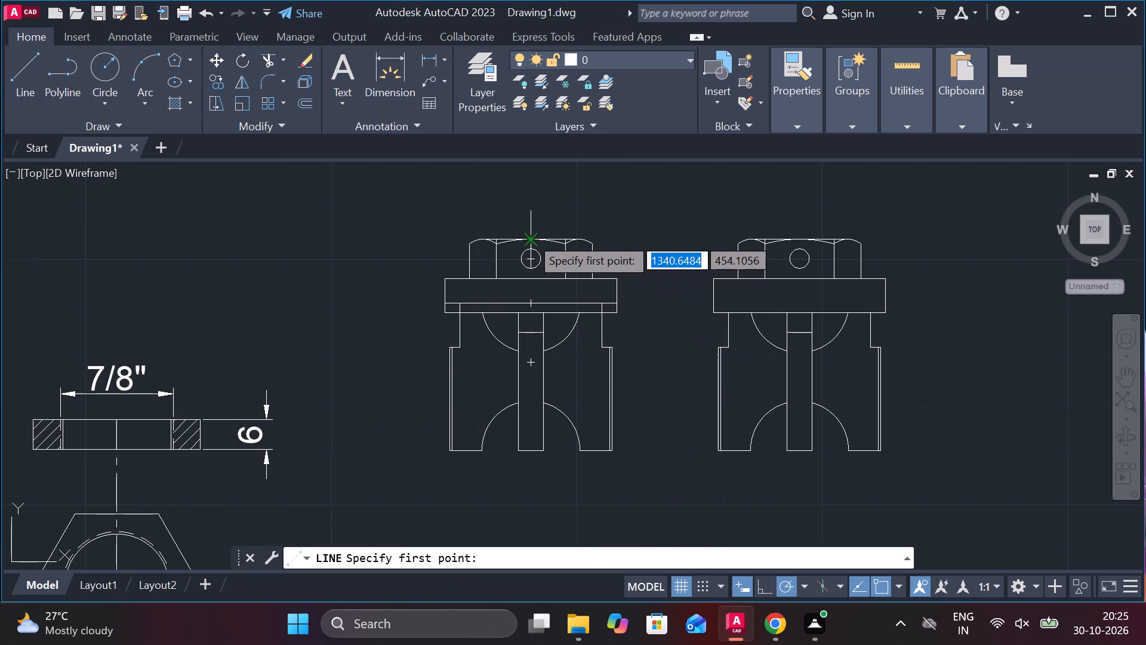
click(533, 177)
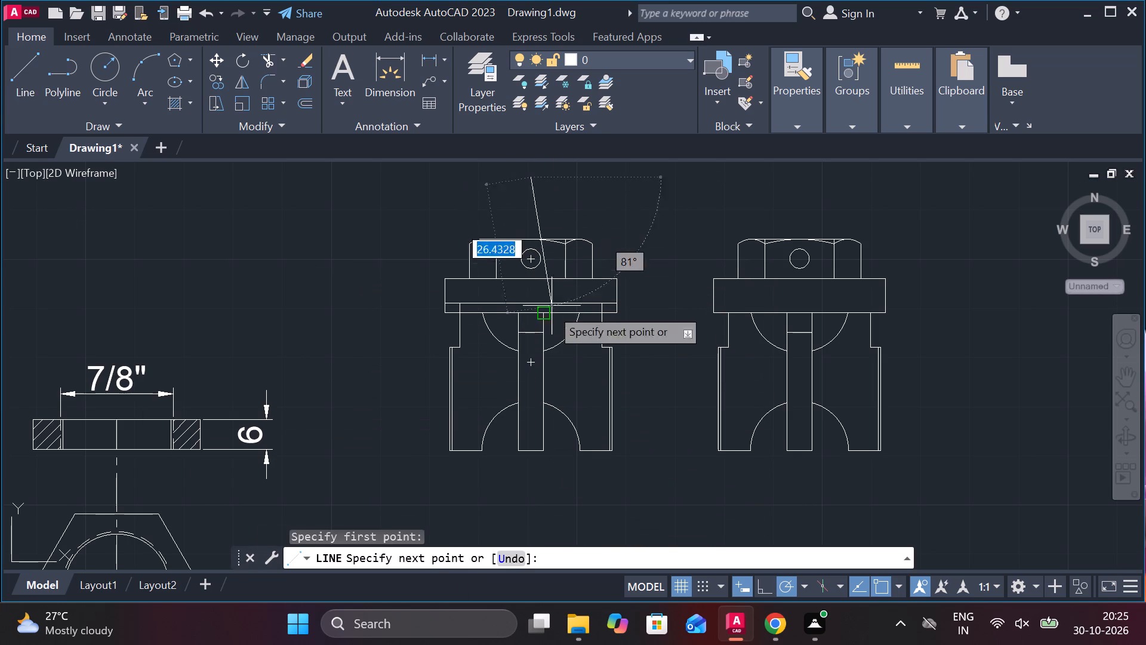
click(532, 499)
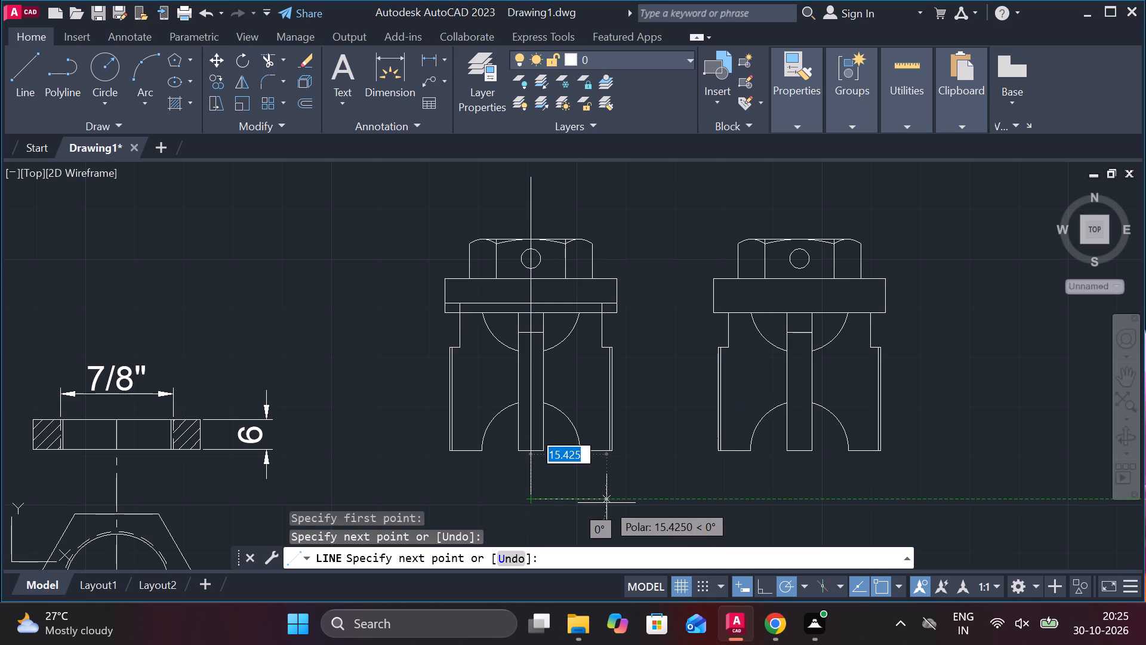
key(Escape)
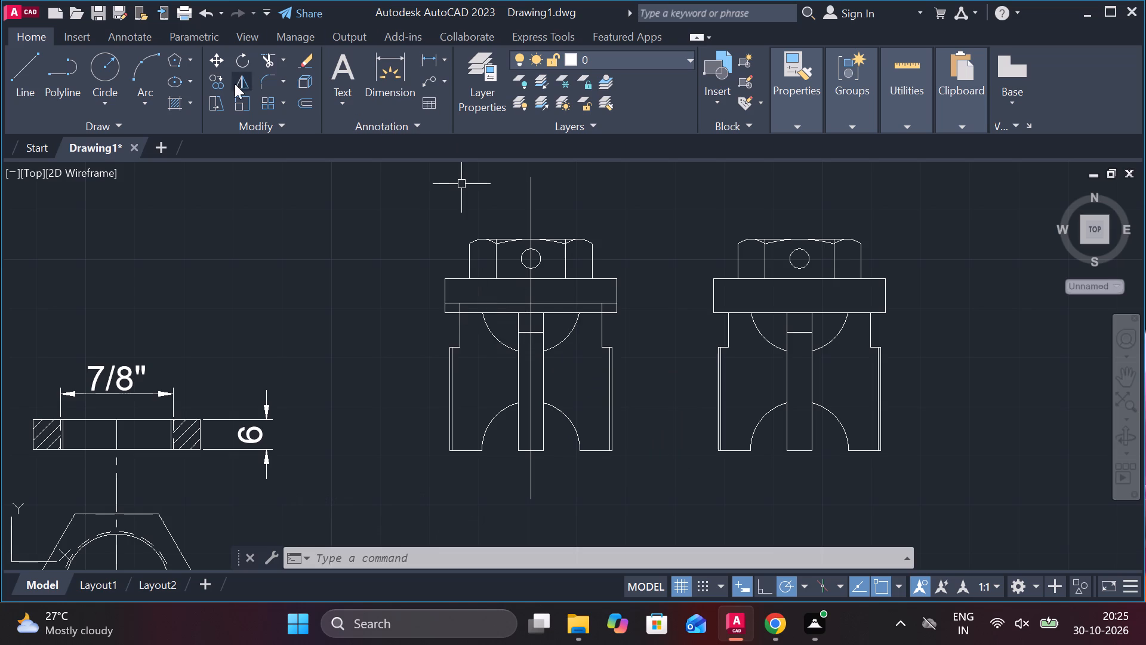
click(21, 78)
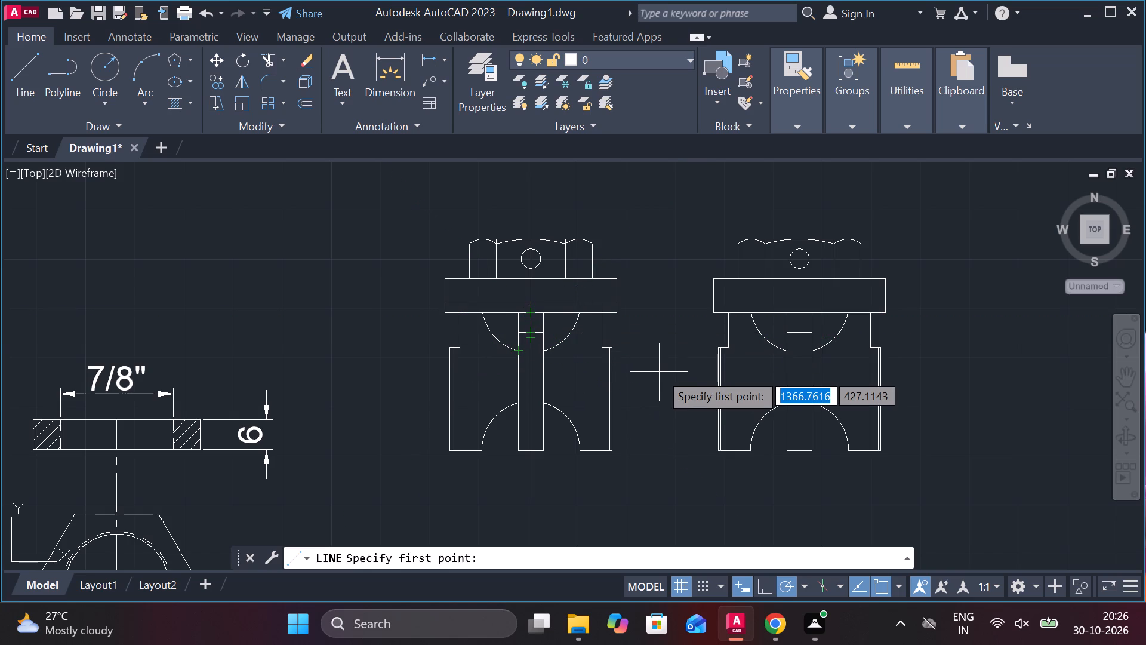
key(Escape)
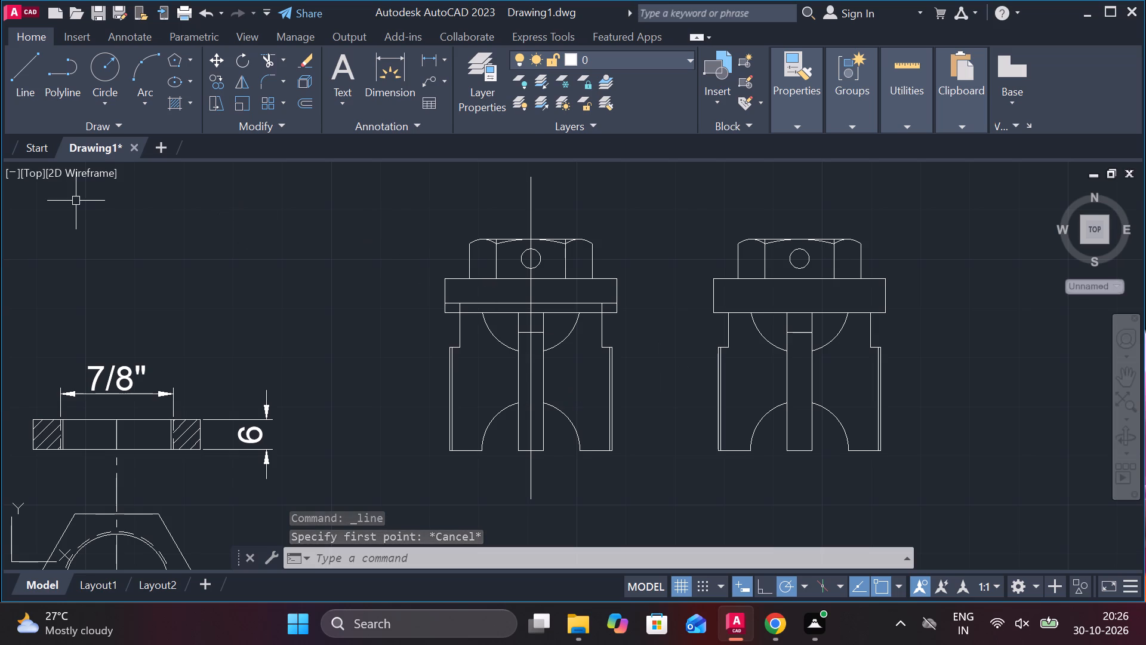
Measure the vertical distance from the top of the left view's hexagonal head to the copied line inside the collar.
click(429, 57)
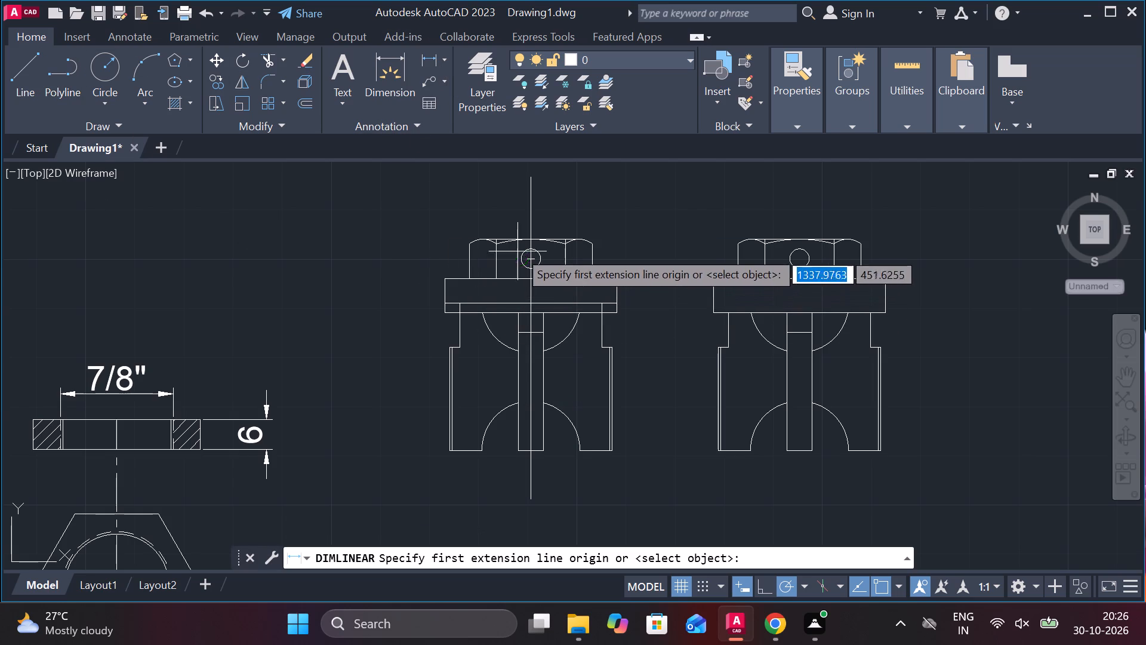
click(531, 241)
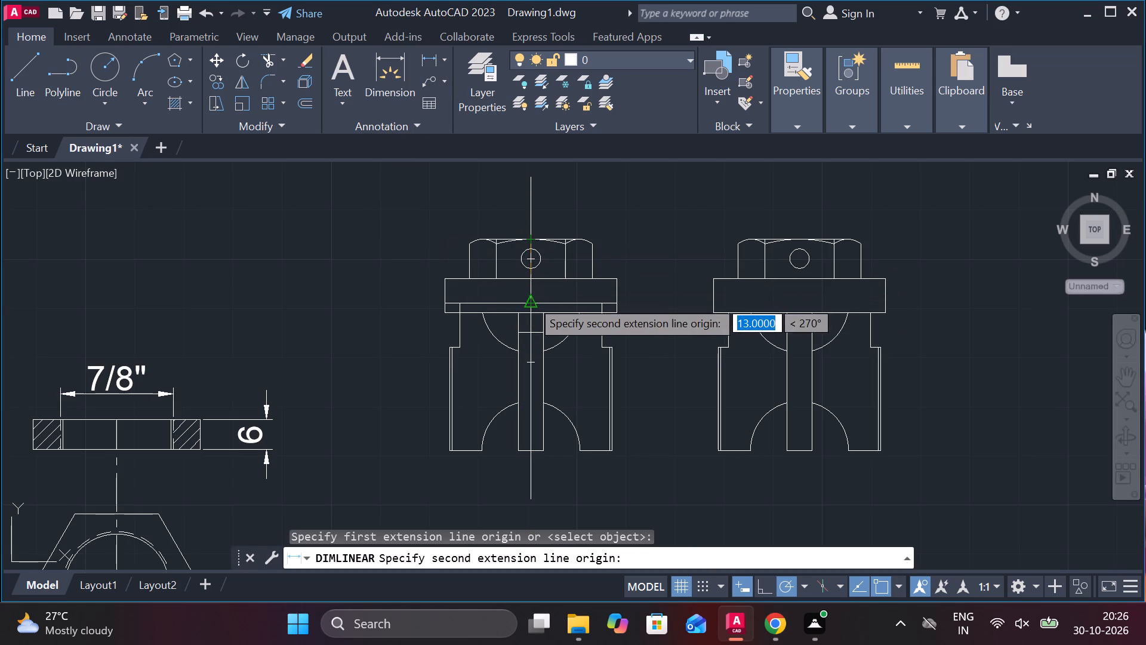
click(531, 299)
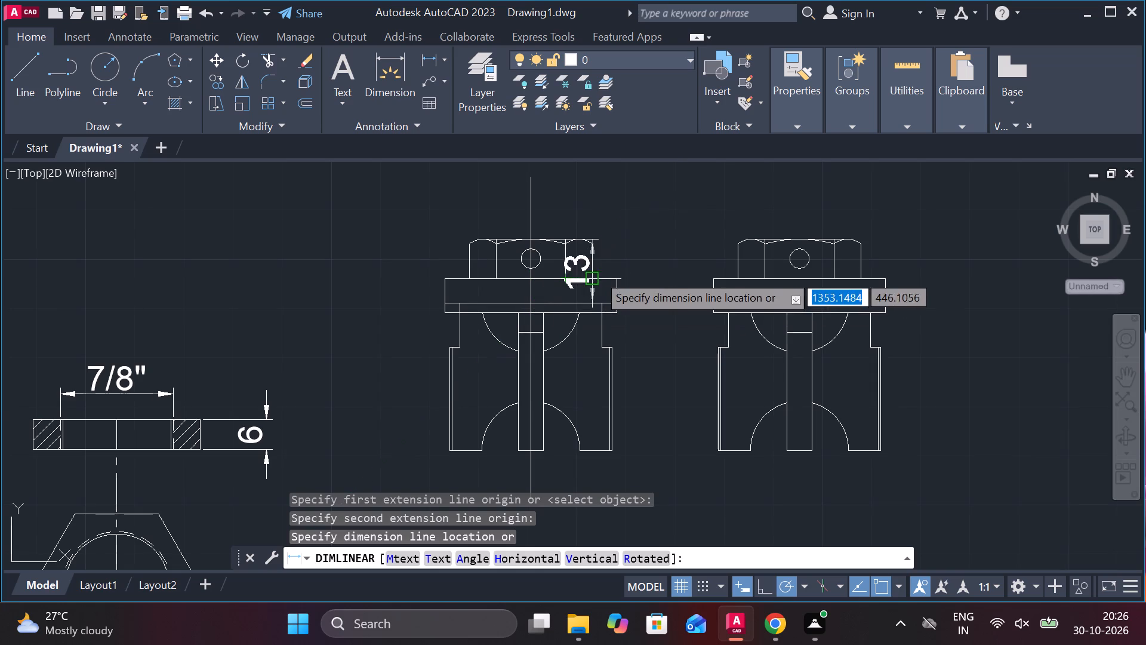
key(Escape)
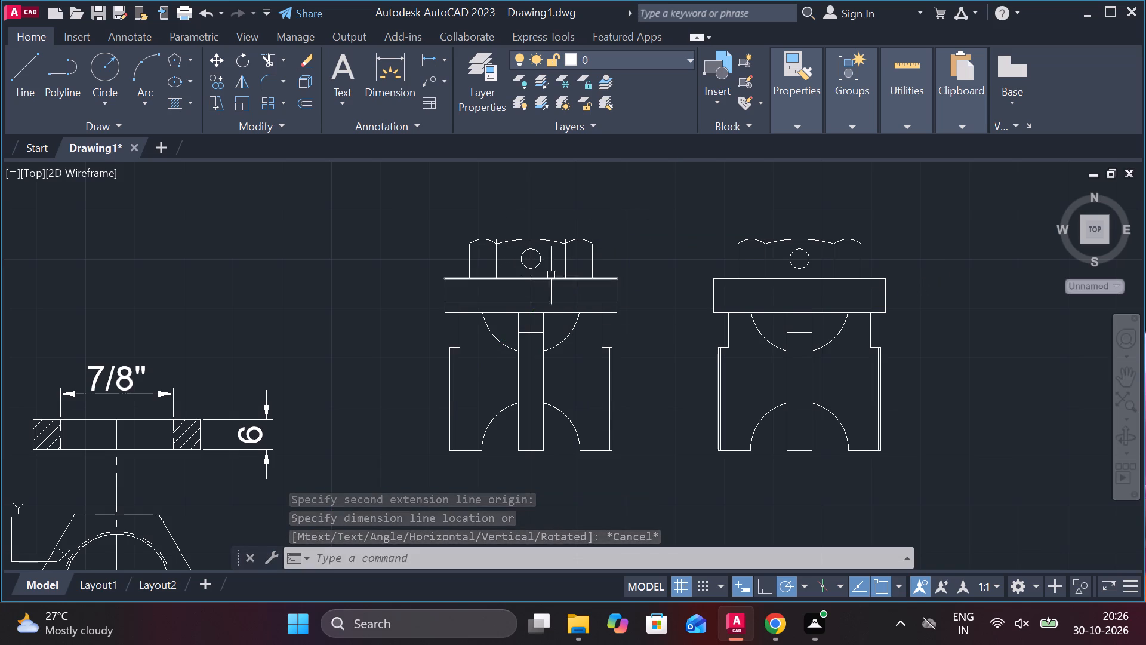
Trim away the middle of the copied line inside the left view's collar, leaving only the short end pieces outside the neck's vertical lines.
click(263, 55)
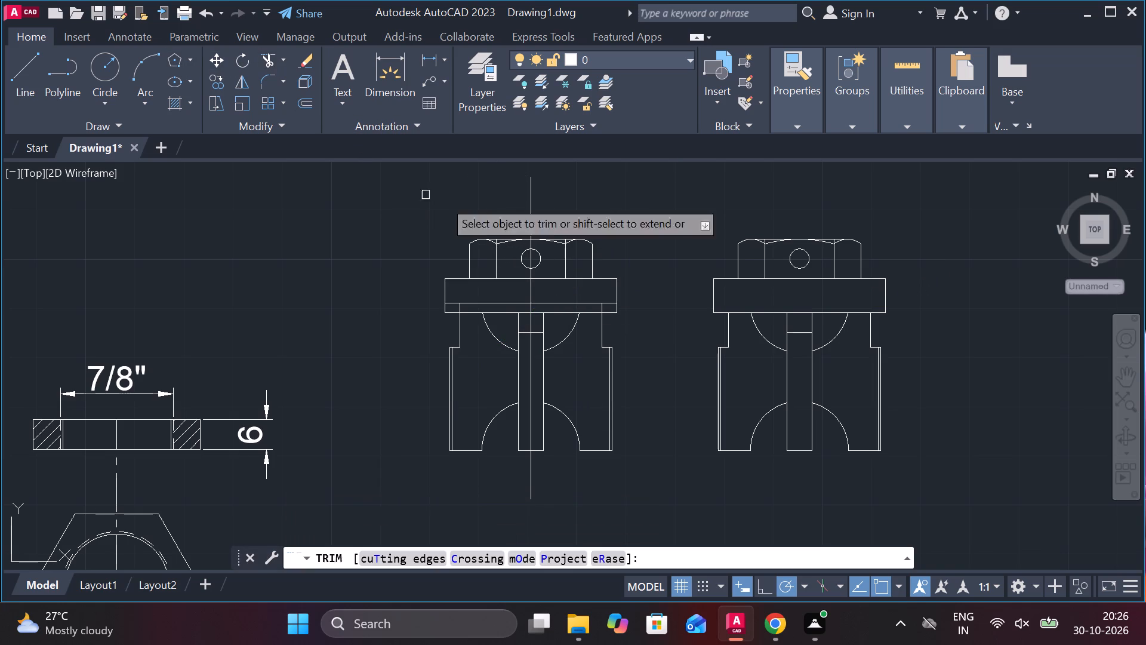
click(550, 303)
click(501, 302)
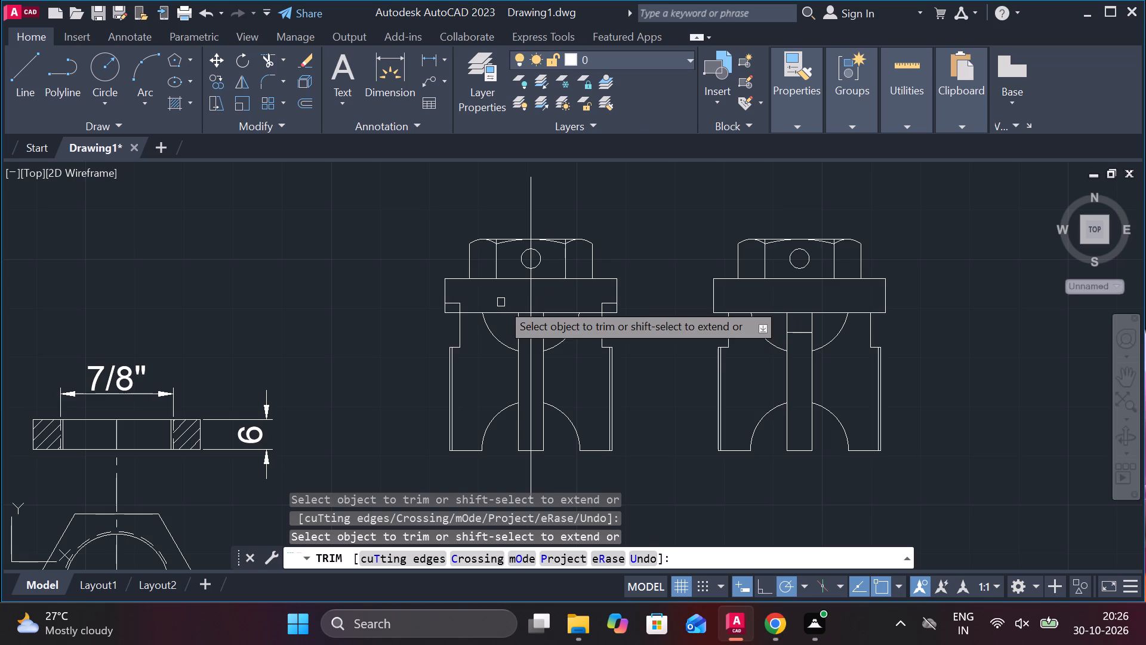
key(Escape)
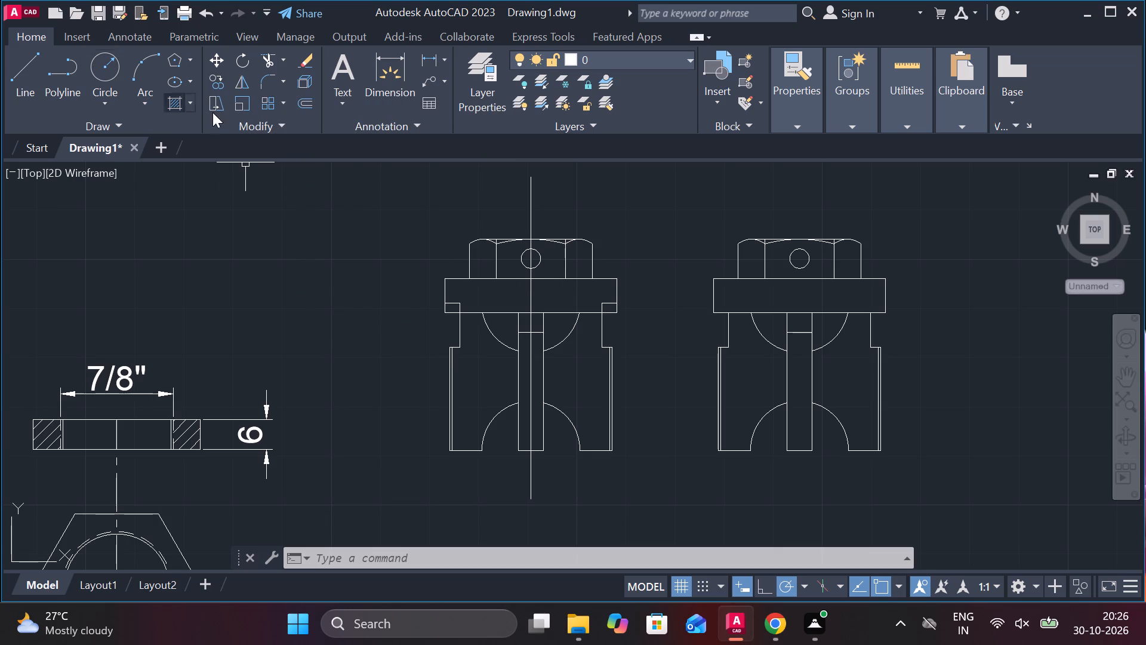
Place a vertical reference dimension of 11 down the centre line from the top of the left view's hexagonal head.
click(422, 54)
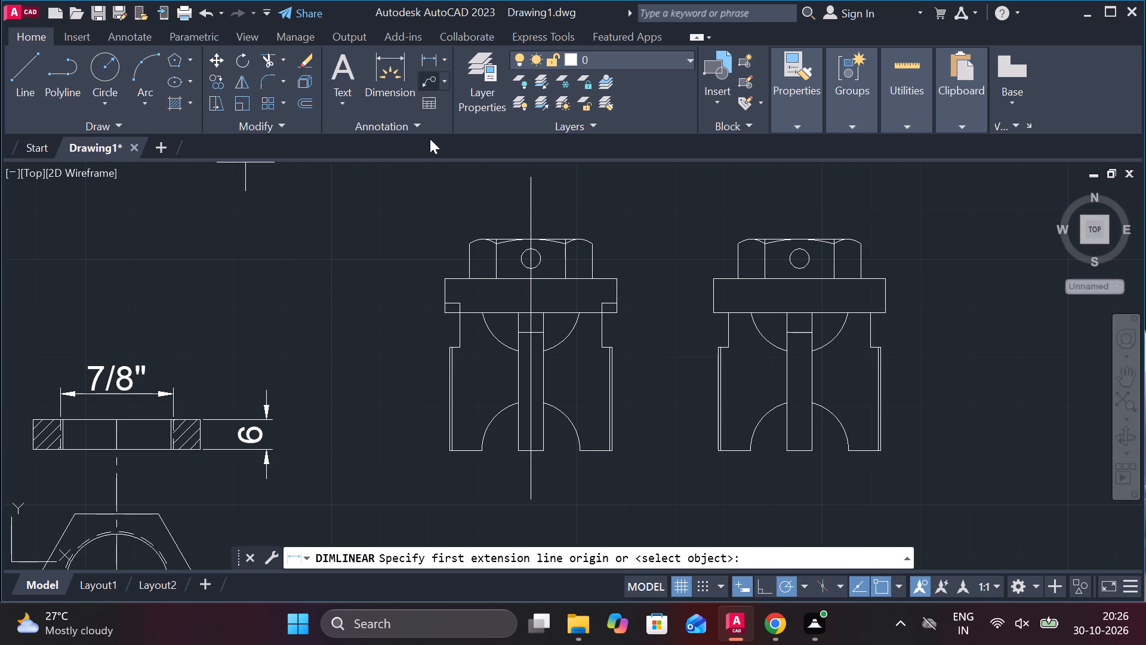
click(525, 239)
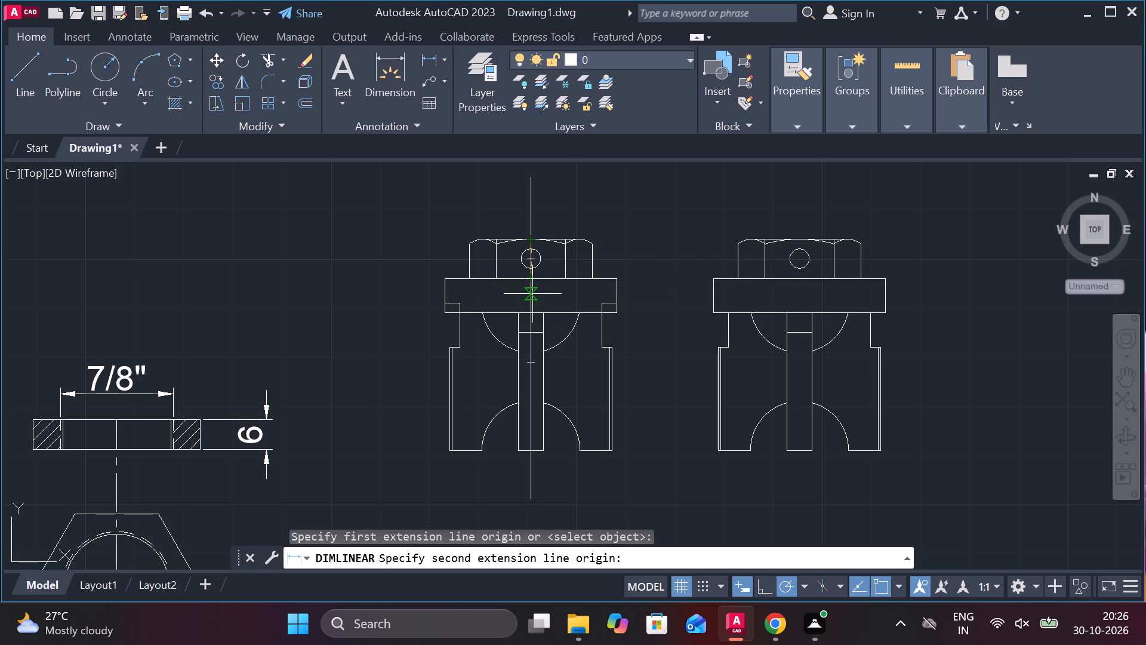
text(11)
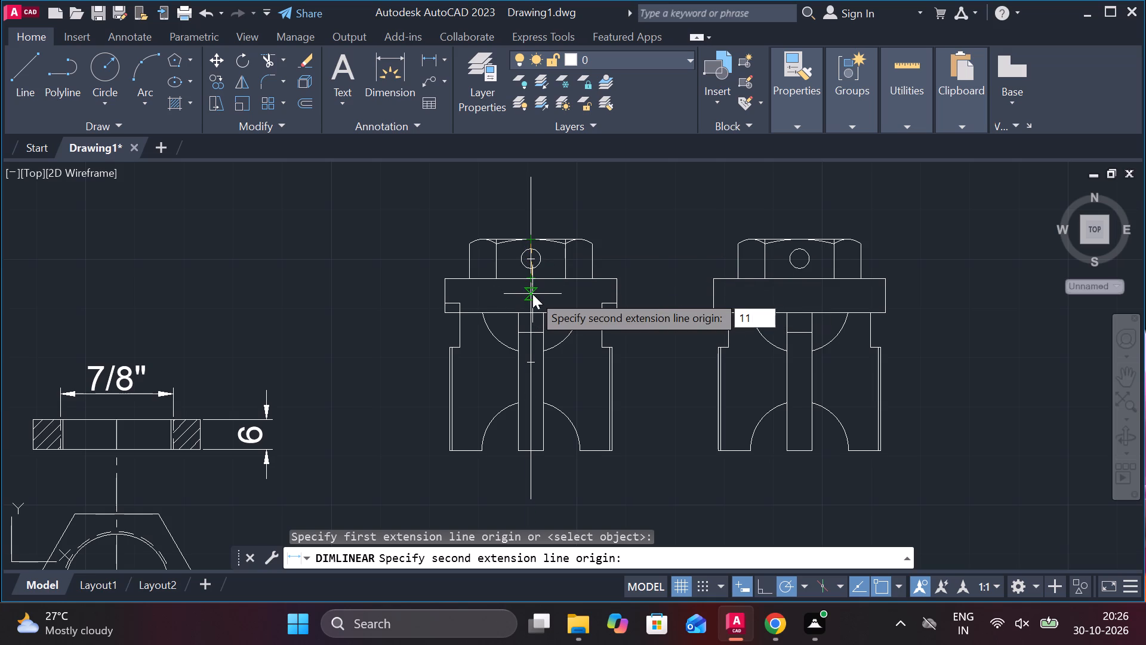
key(Return)
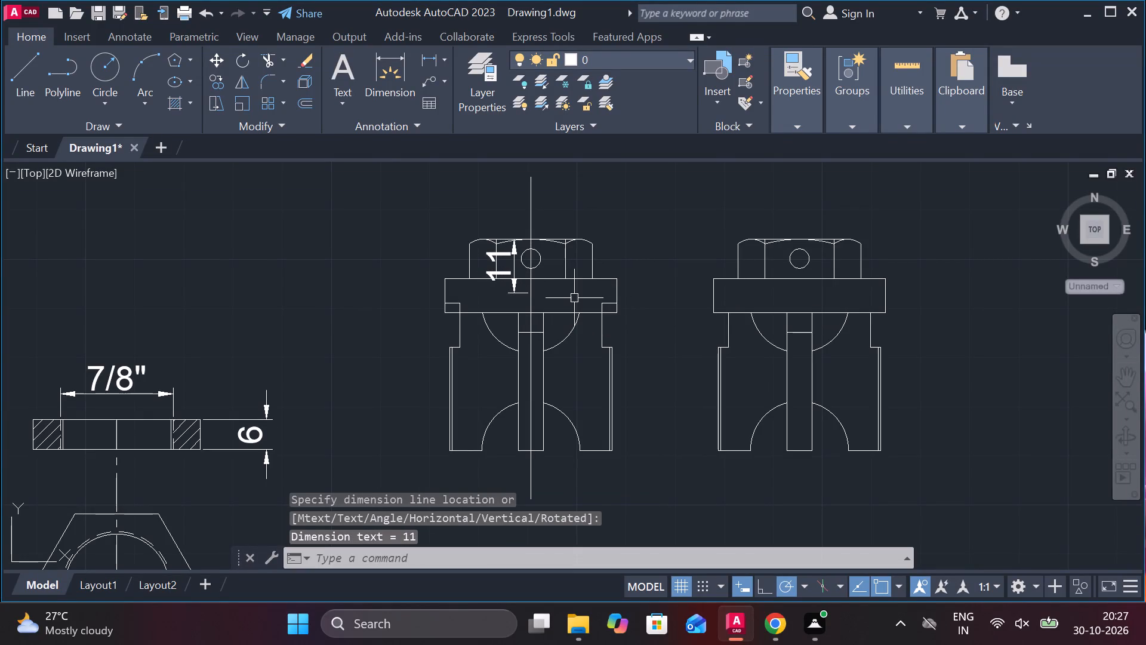
key(Escape)
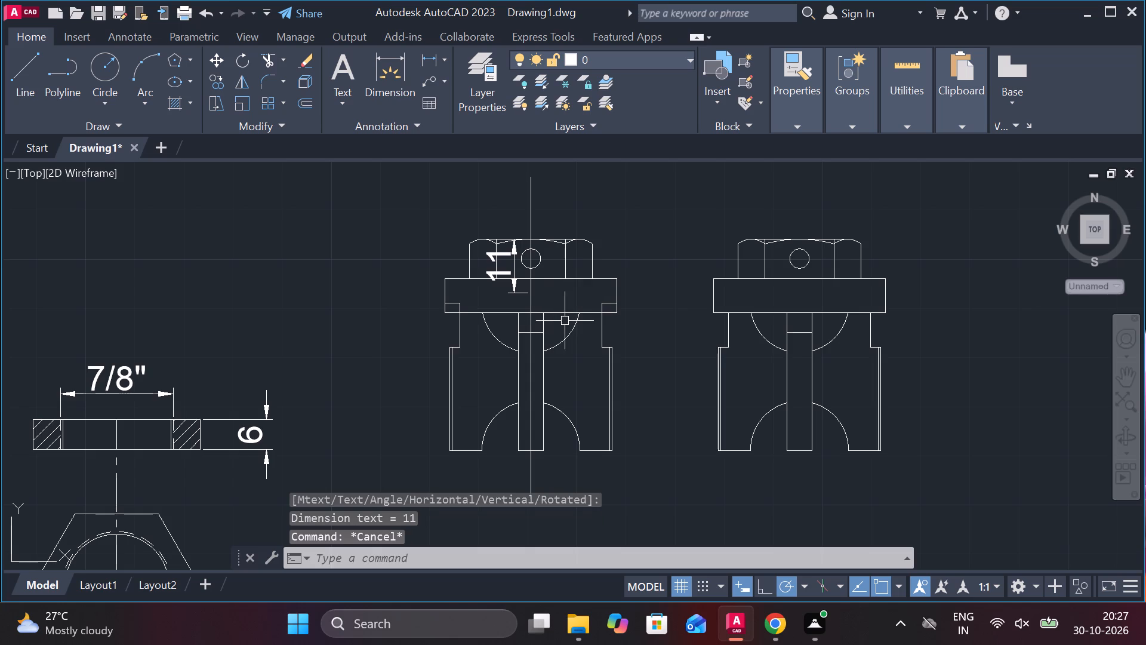
Copy the left view's collar lower edge straight up by 4, from its midpoint to the lower end of the 11 dimension.
click(565, 311)
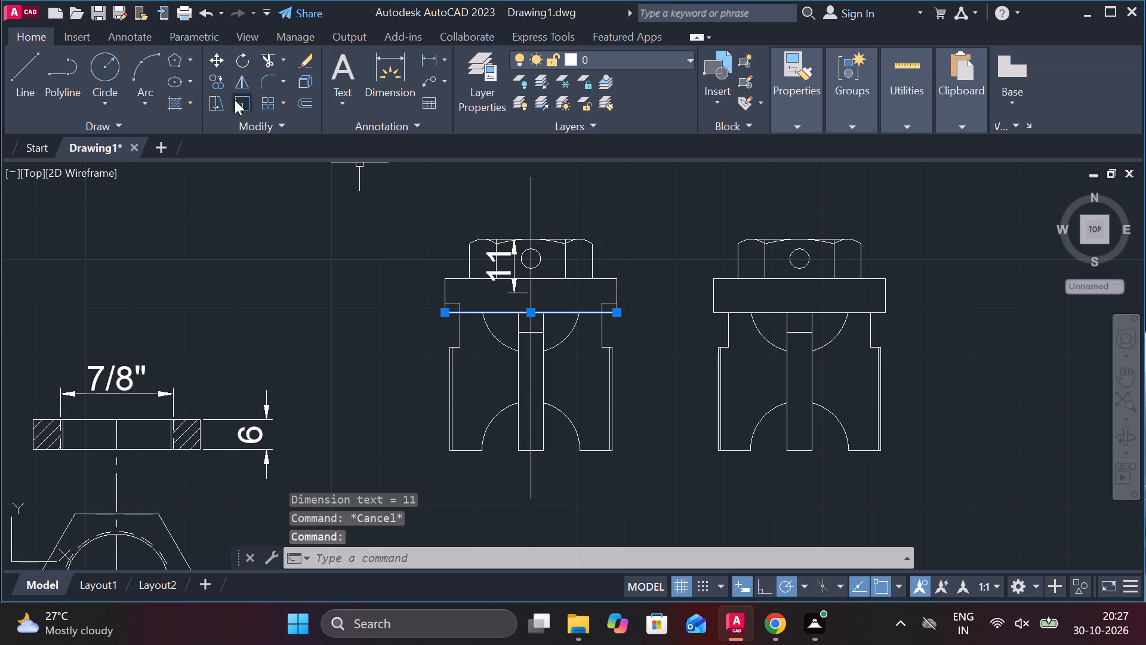
click(218, 84)
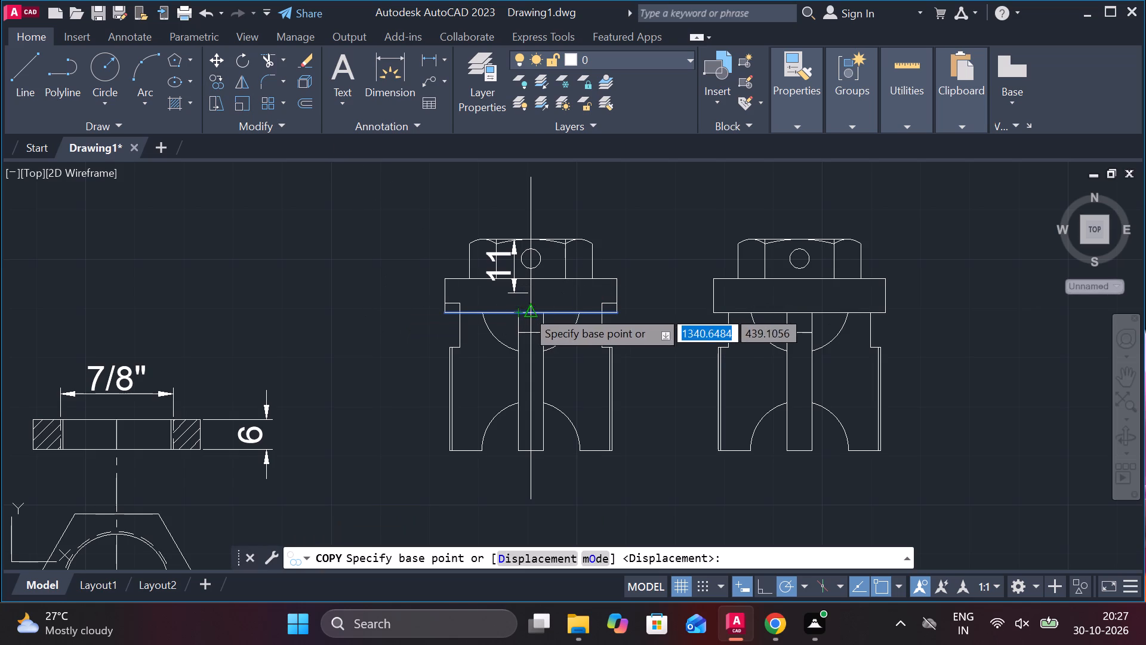
click(528, 311)
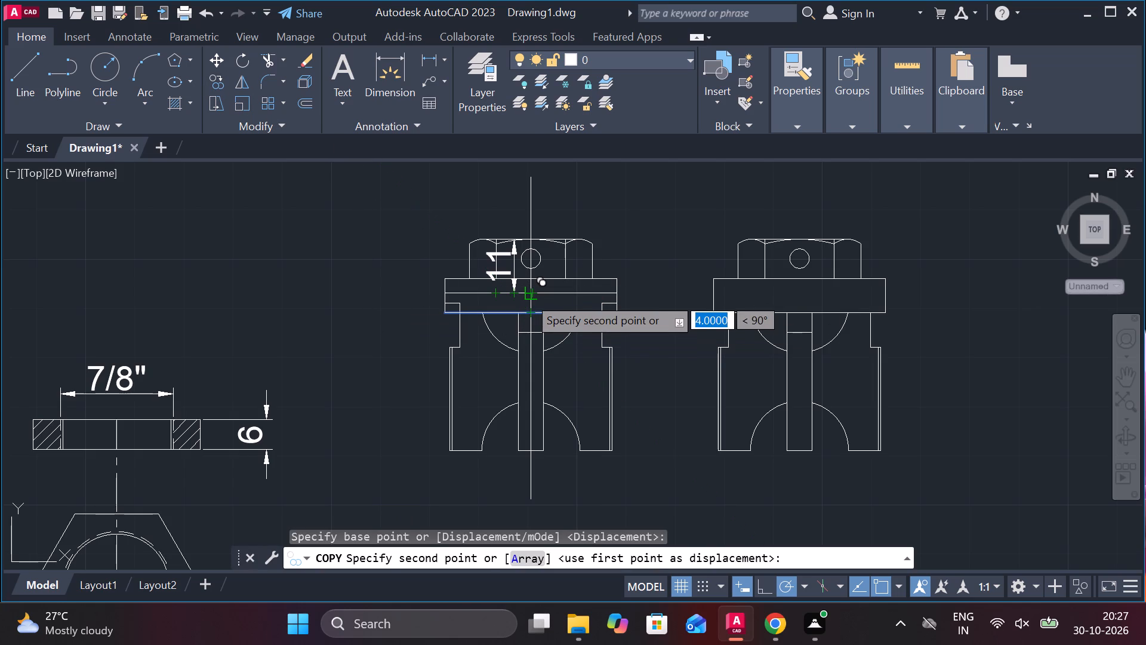
click(528, 296)
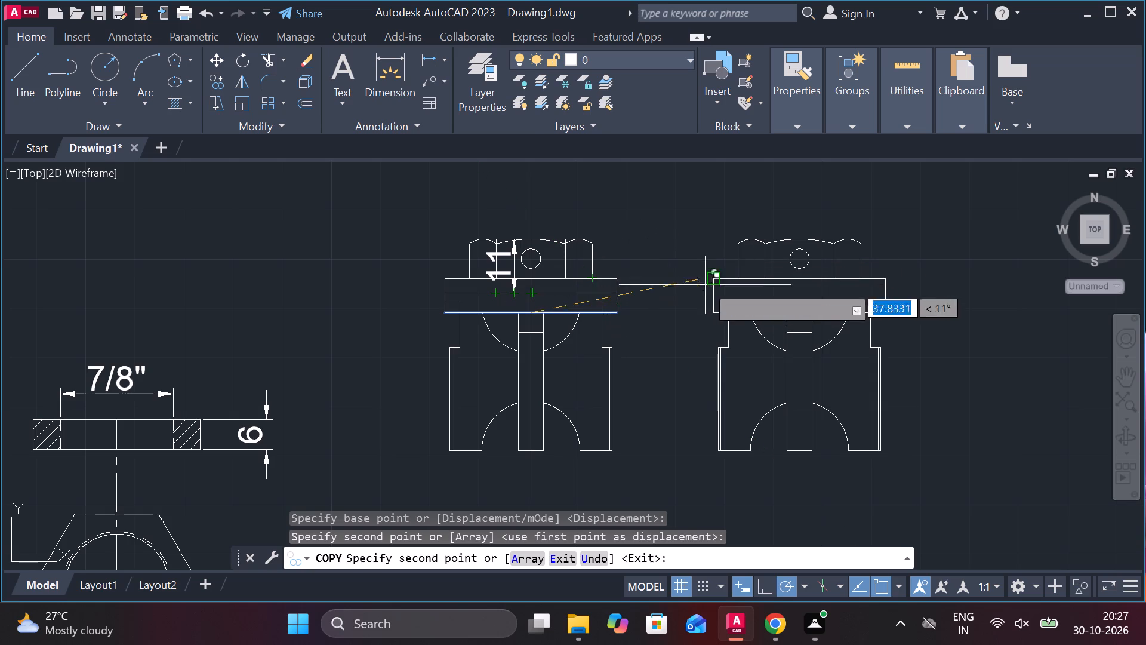
key(Escape)
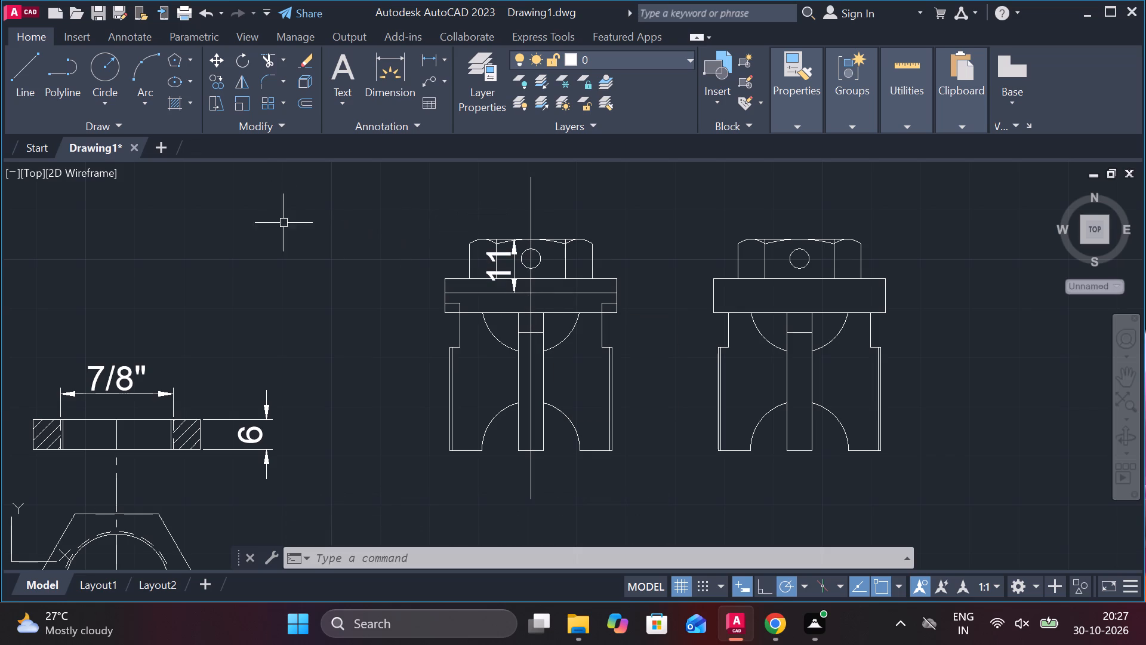
Delete the 11 reference dimension from the left view's hexagonal head.
click(513, 266)
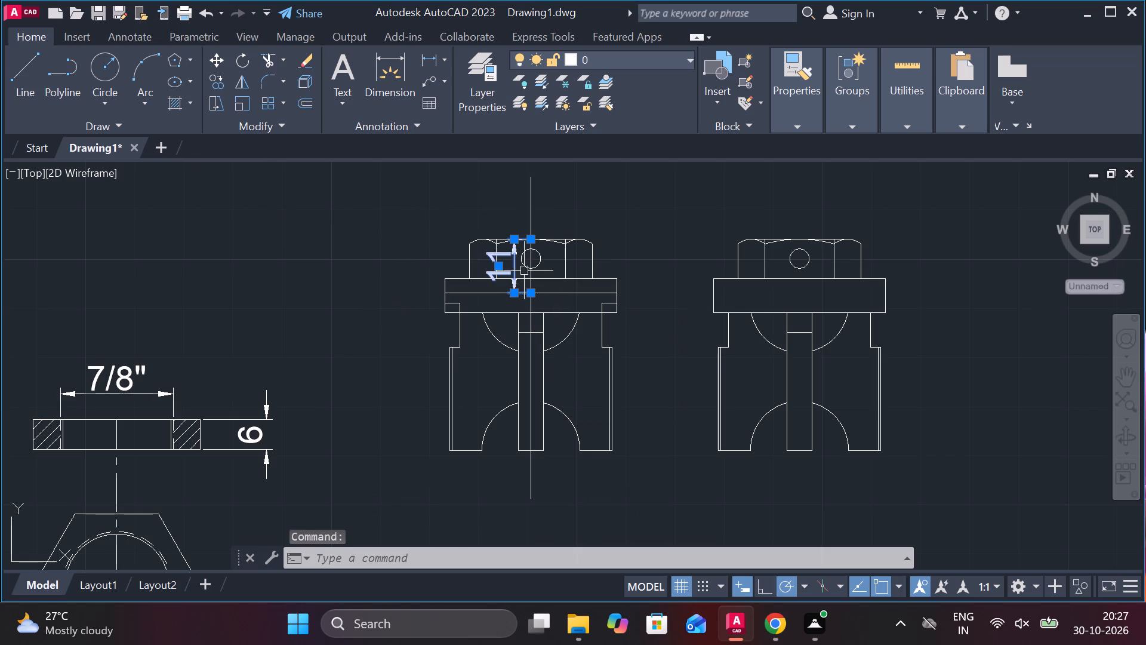
key(Delete)
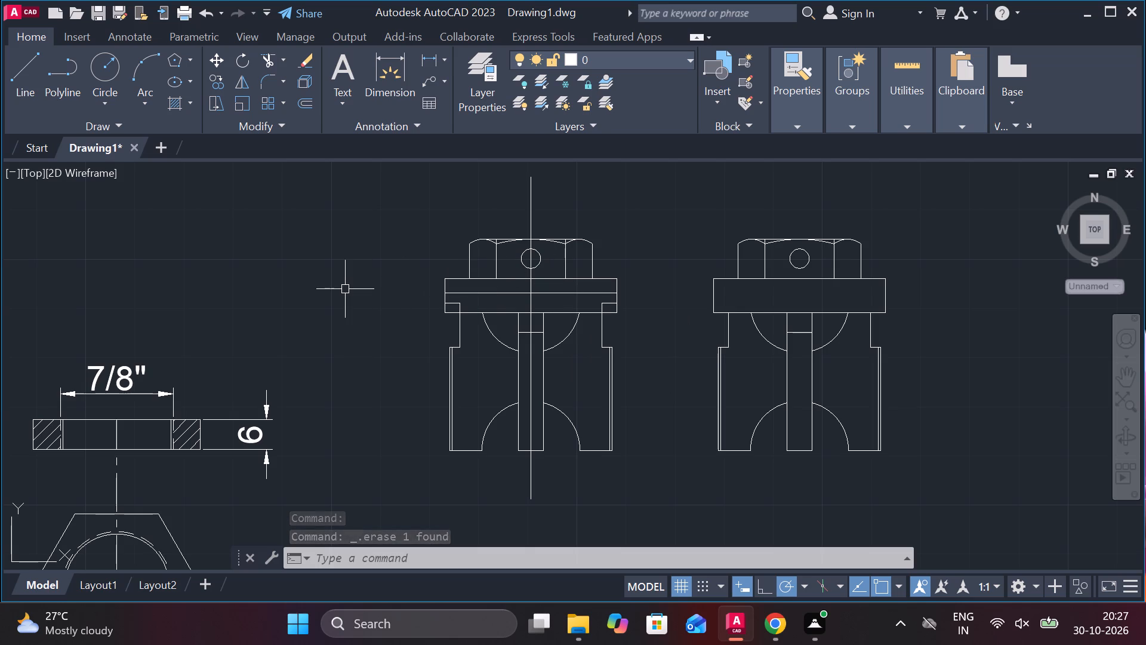
Extend the hexagonal head's two inner vertical lines down to the copied horizontal line in the left view's collar.
text(ex)
key(Return)
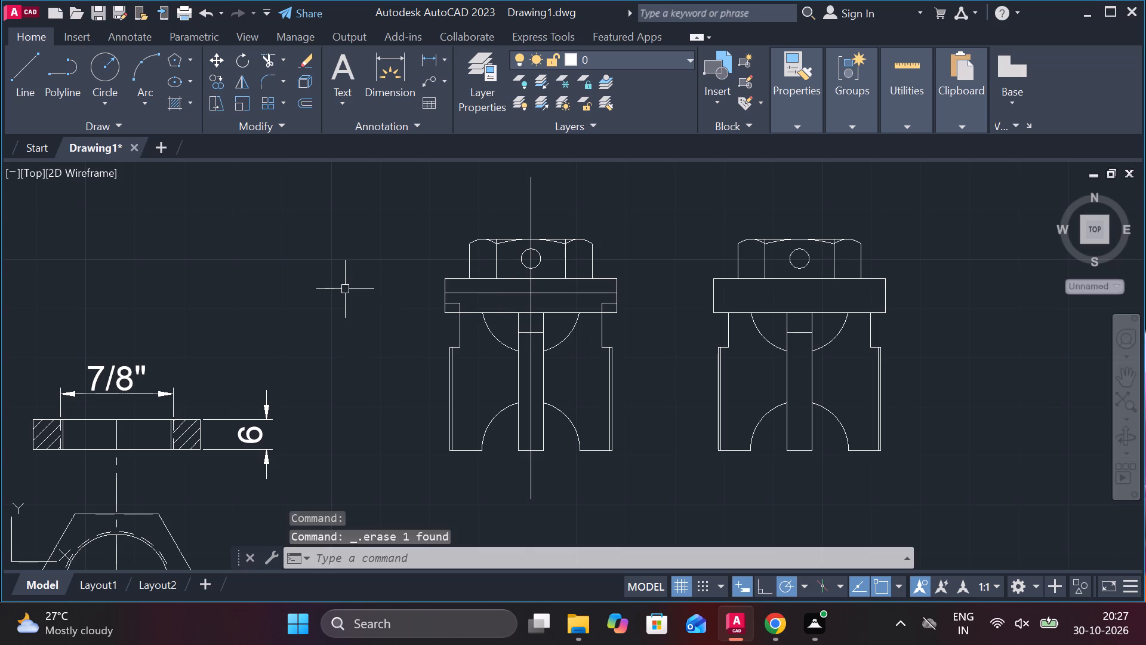
click(494, 265)
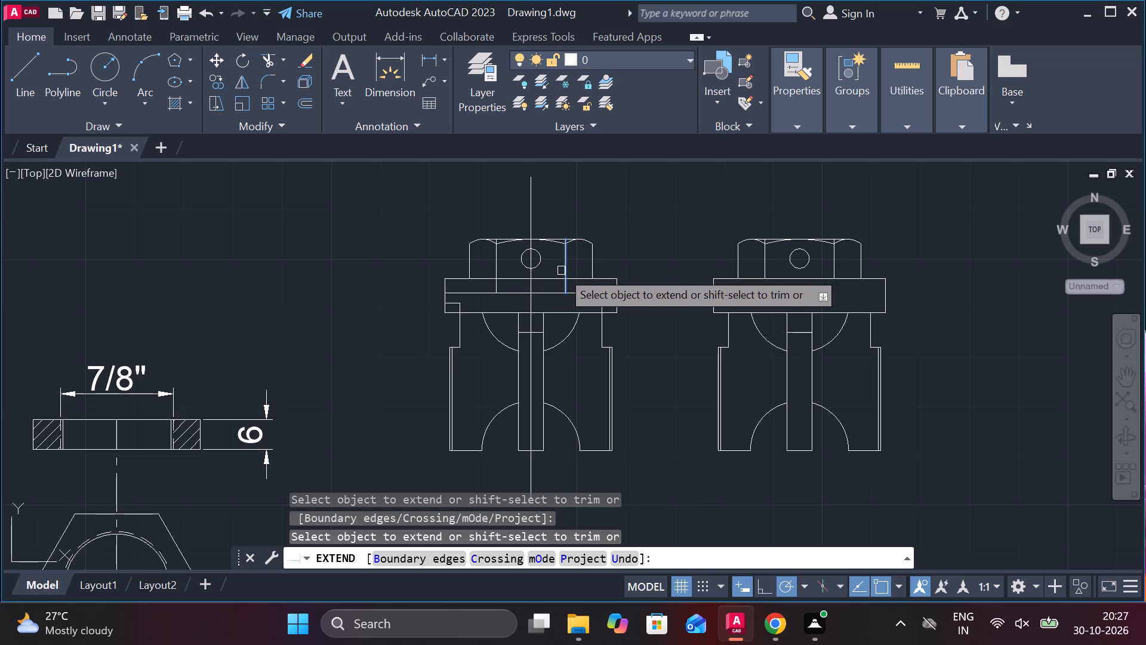
click(566, 269)
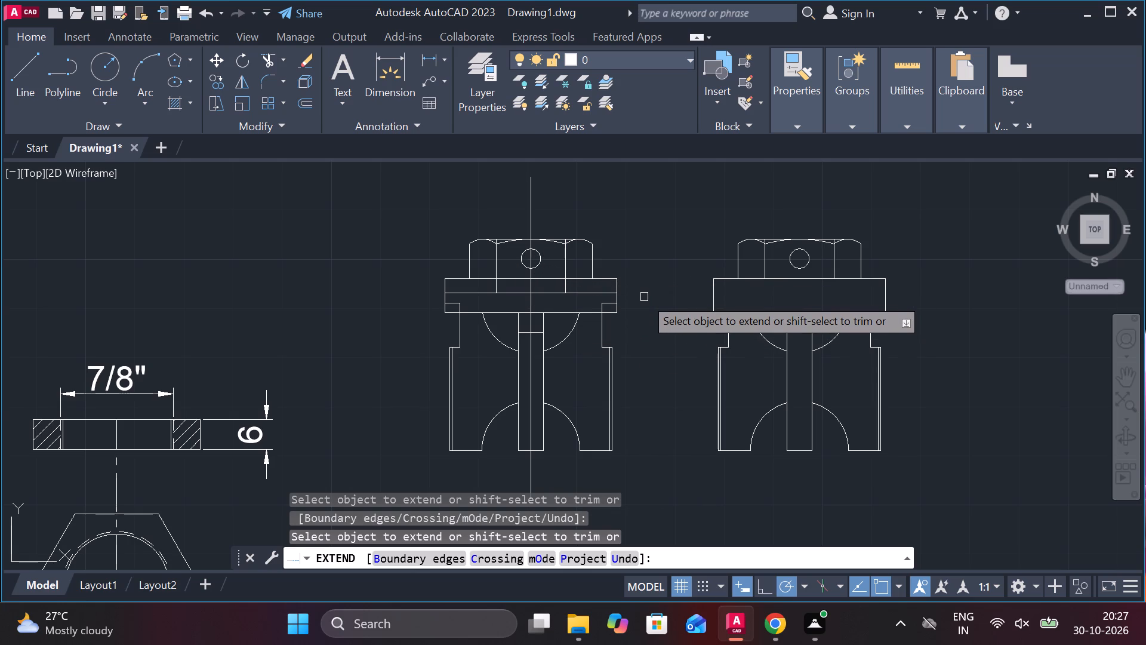
key(Escape)
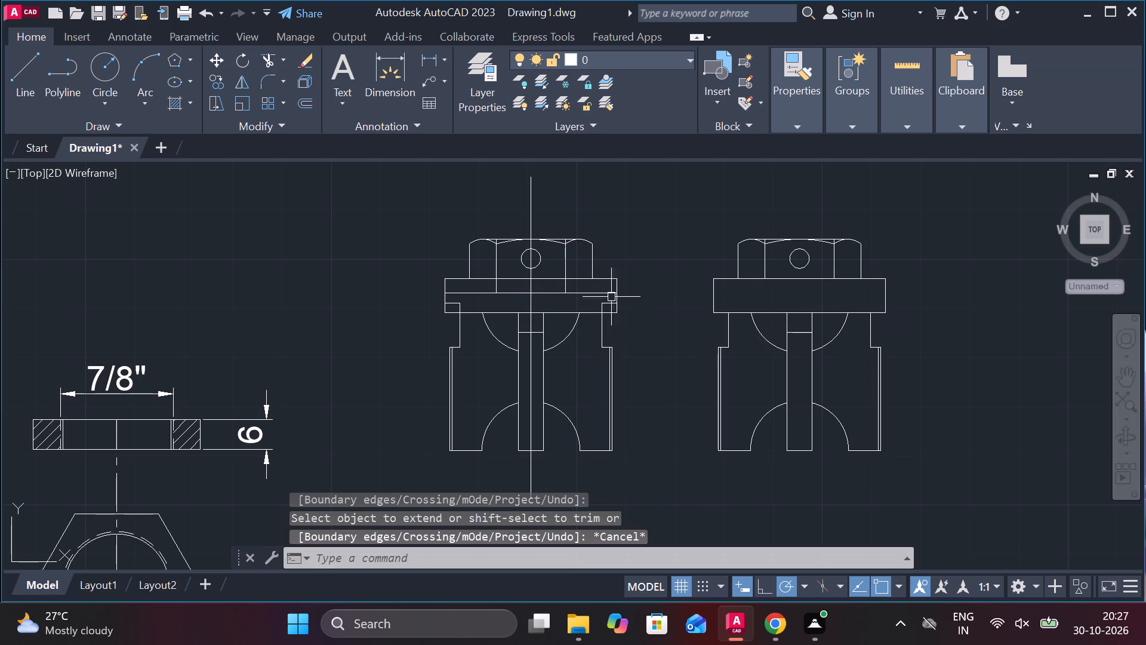
Draw two 45° diagonal lines inward and downward from the lower ends of the extended head lines, crossing at the centre line.
click(26, 72)
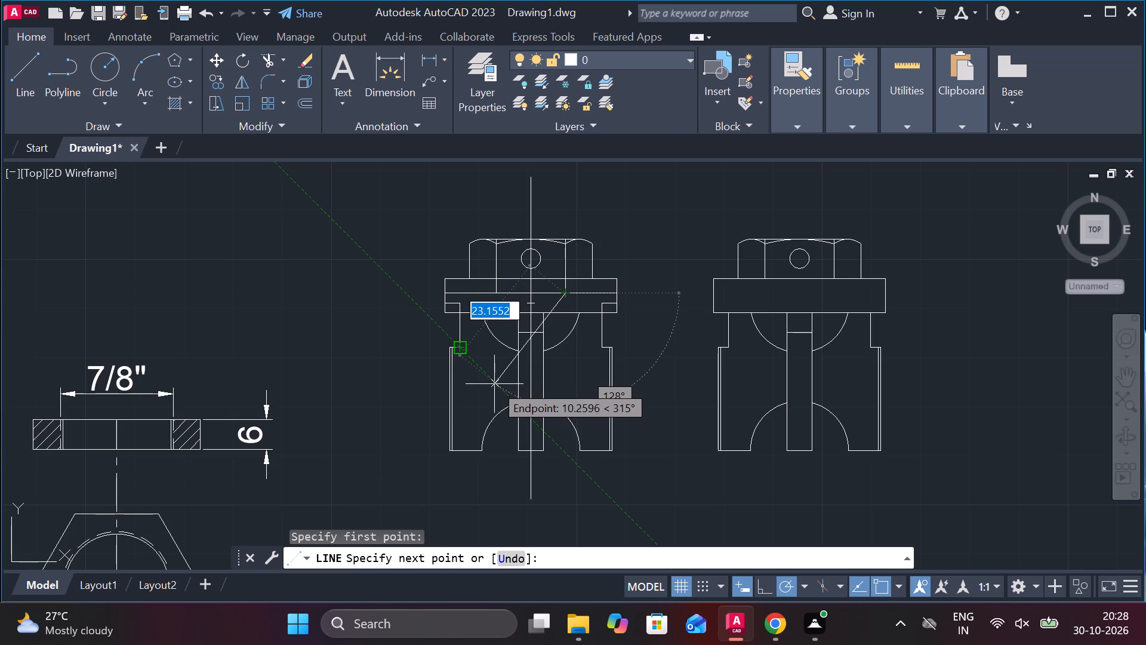
scroll(491, 382, up, 3)
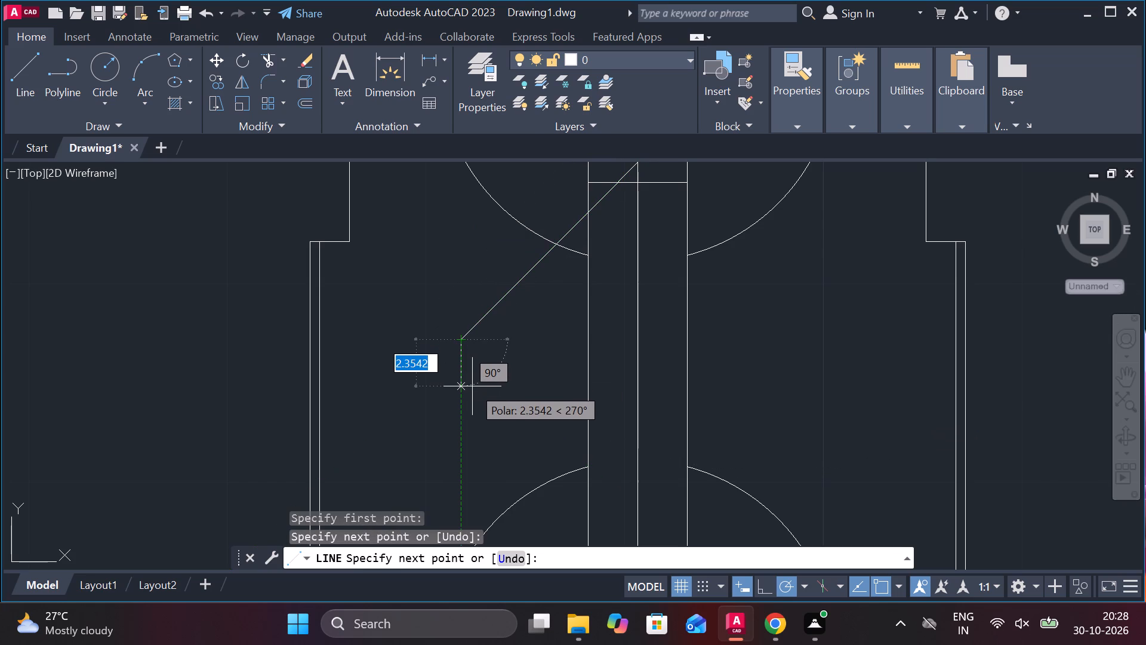
key(Escape)
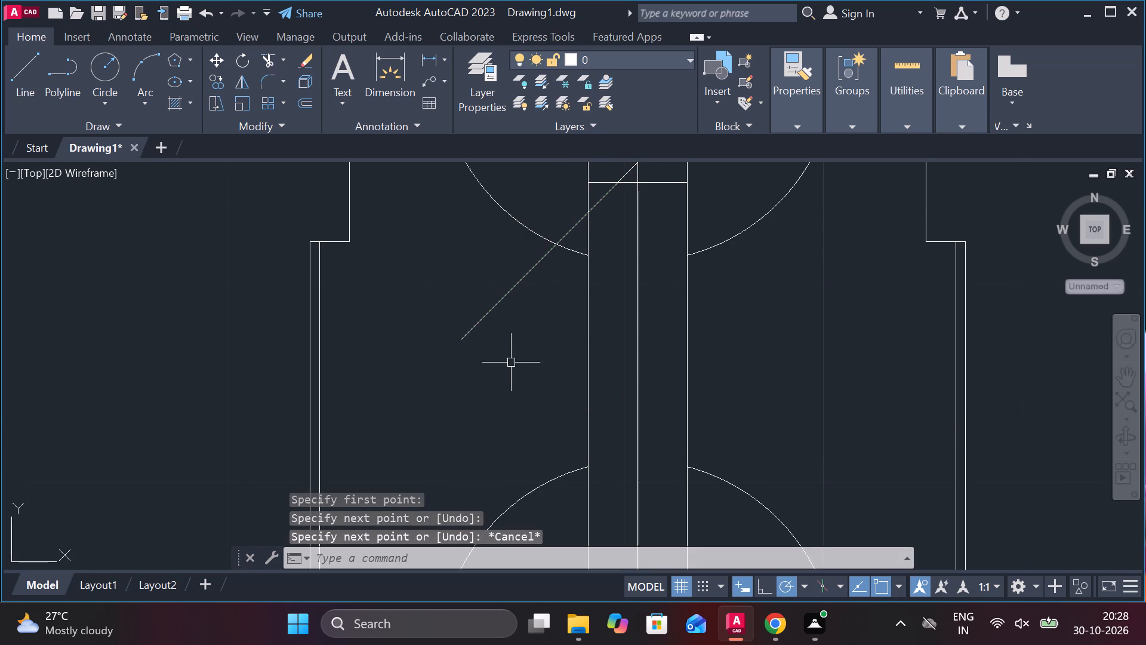
scroll(510, 361, down, 3)
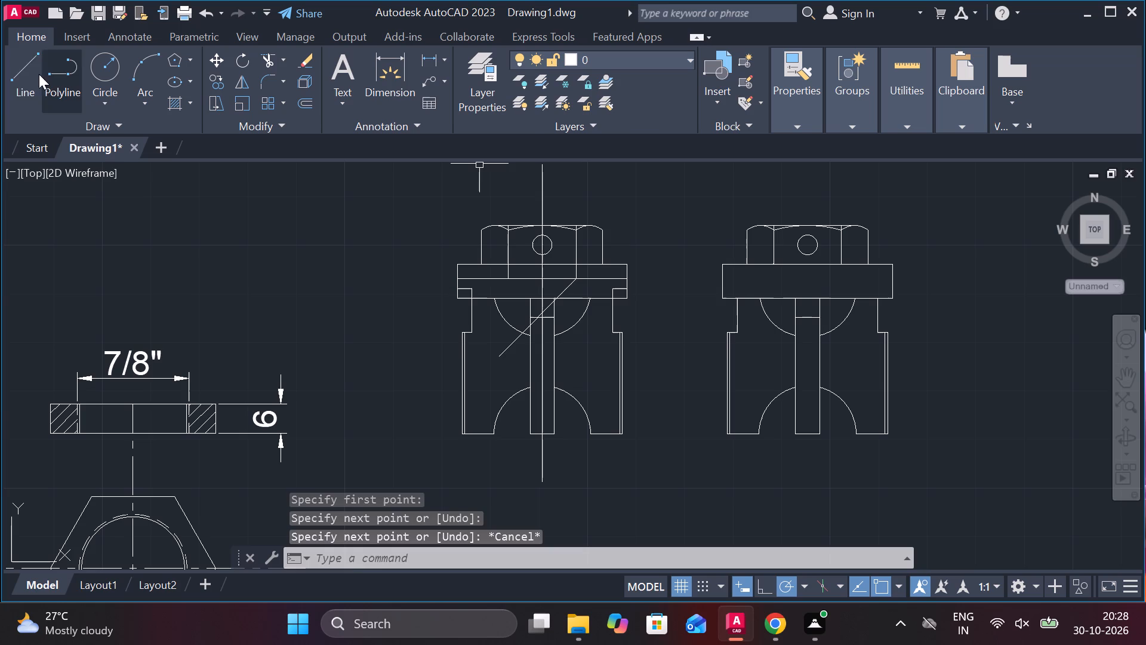
drag(34, 74, 21, 74)
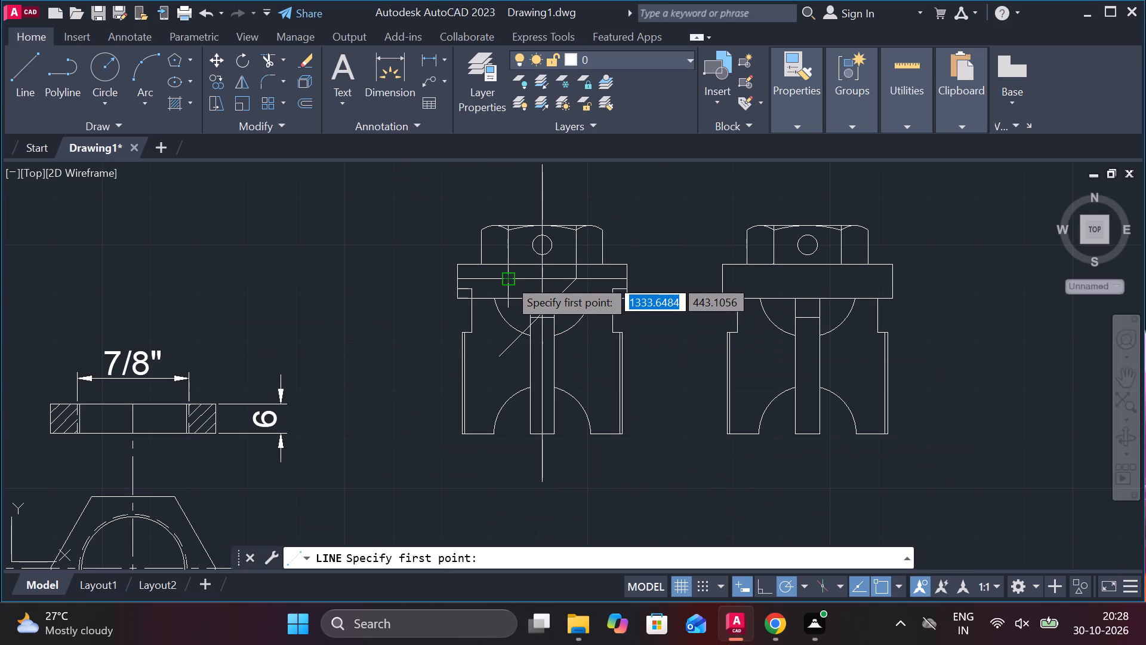
click(508, 278)
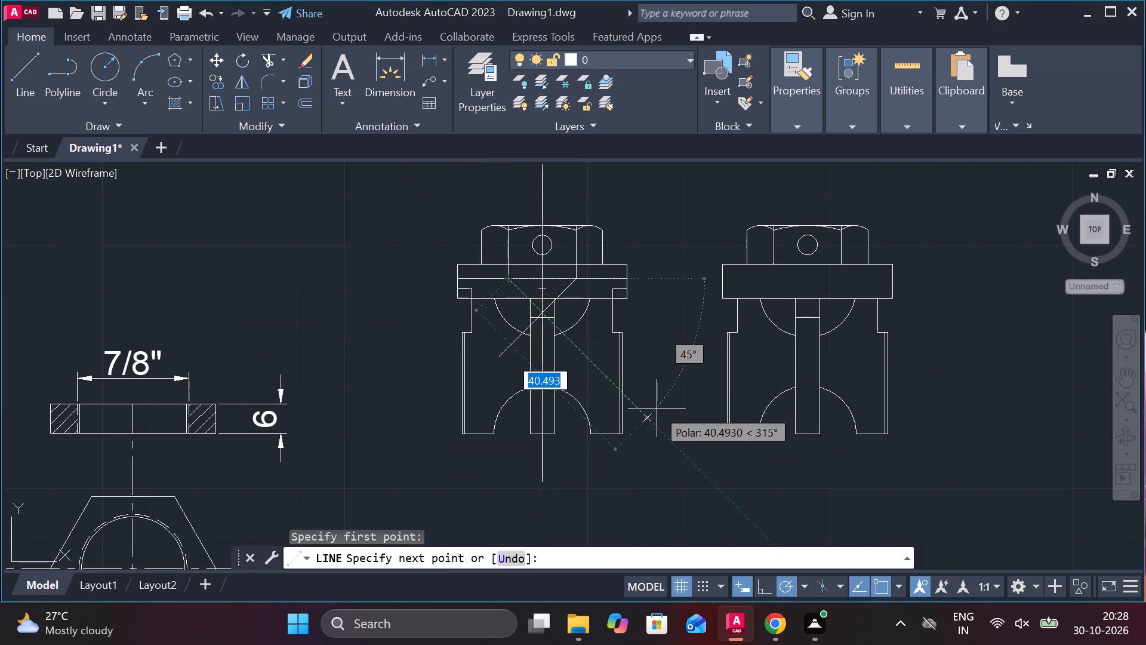
click(601, 362)
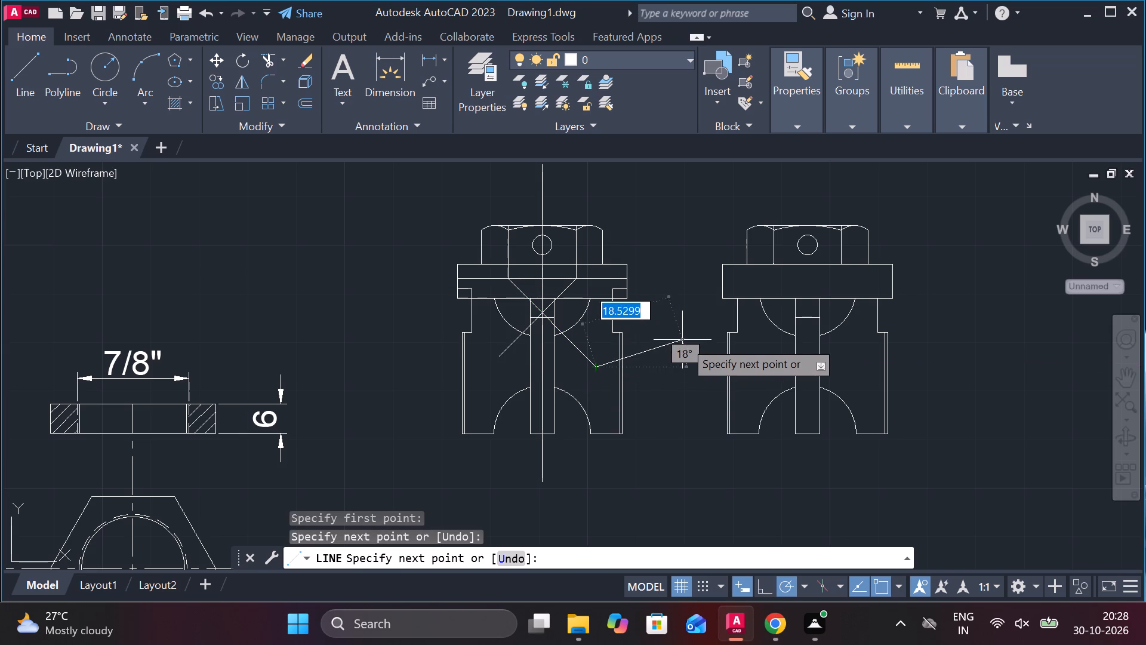
key(Escape)
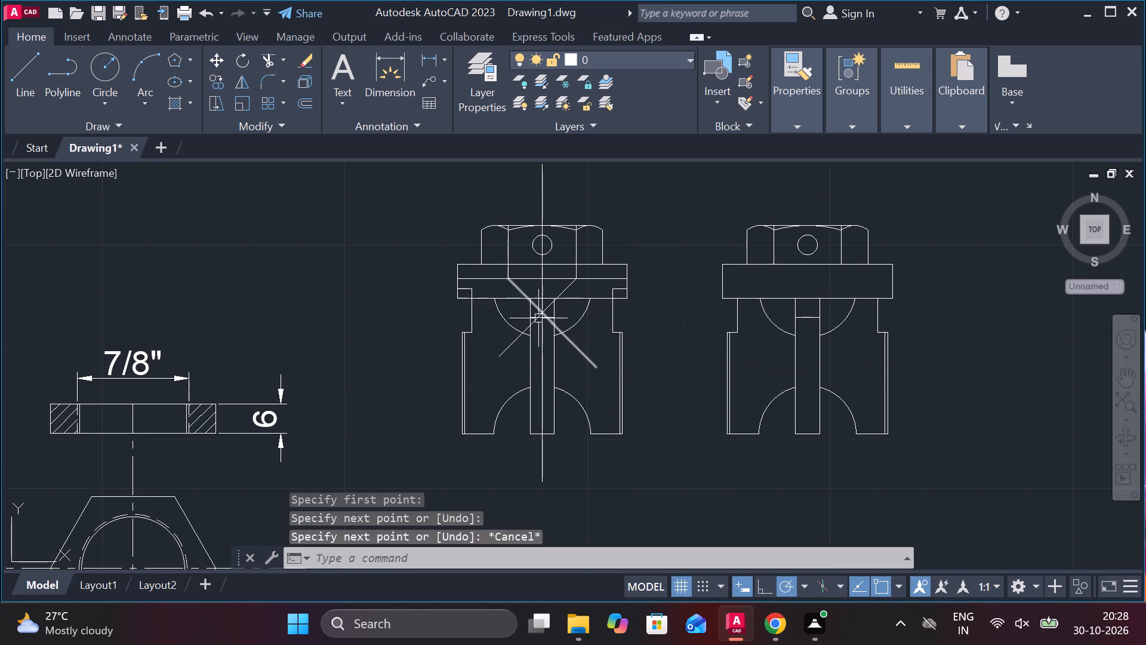
Trim both diagonals beyond their crossing on the centre line, leaving a V-shaped point below the collar.
scroll(508, 326, up, 2)
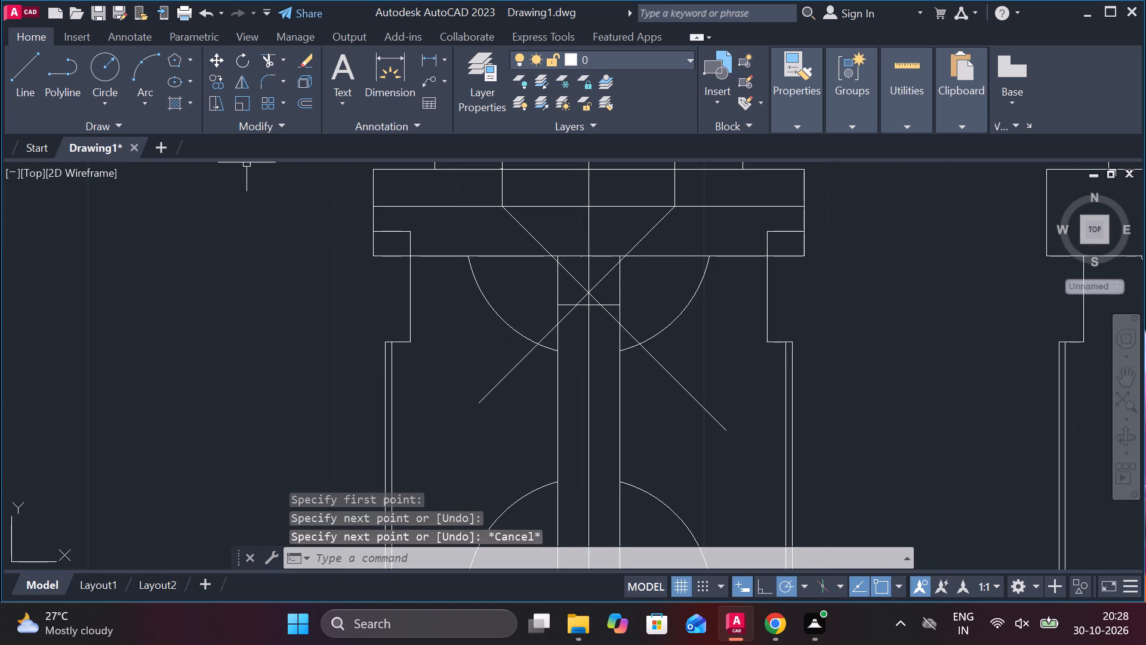
click(271, 59)
click(503, 385)
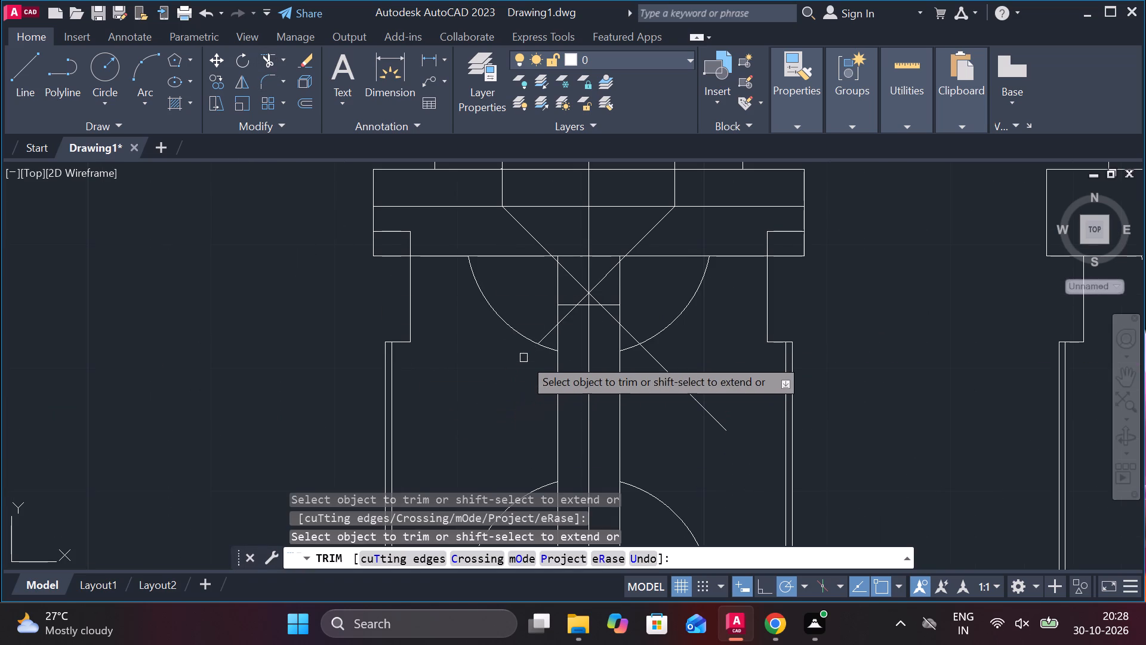
click(542, 339)
click(566, 317)
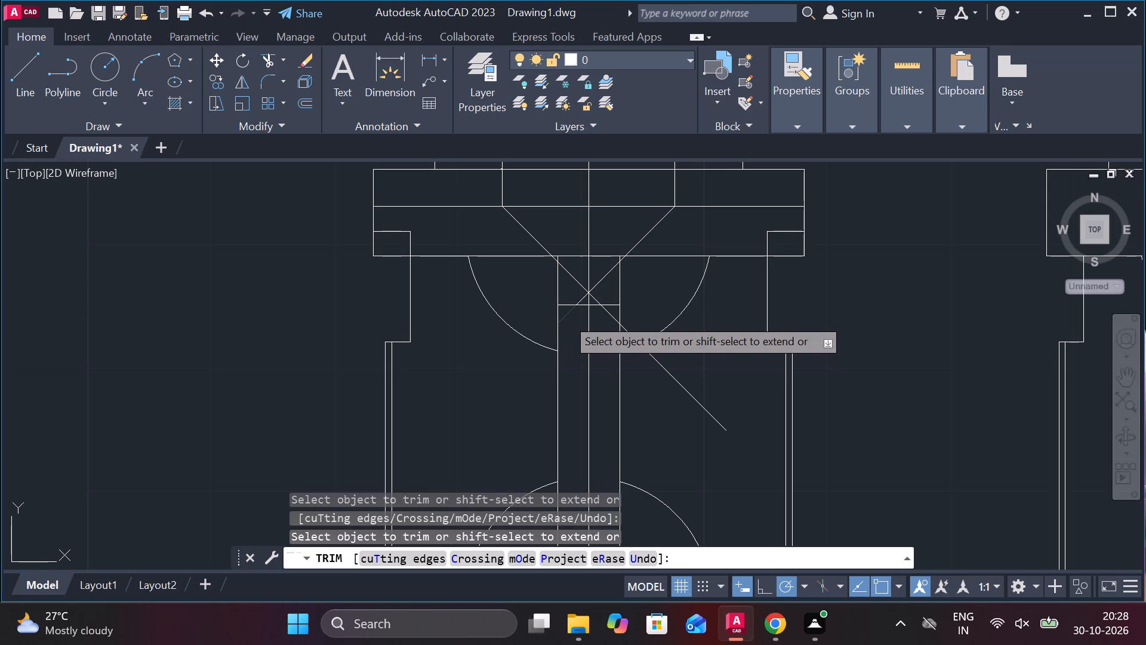
click(578, 299)
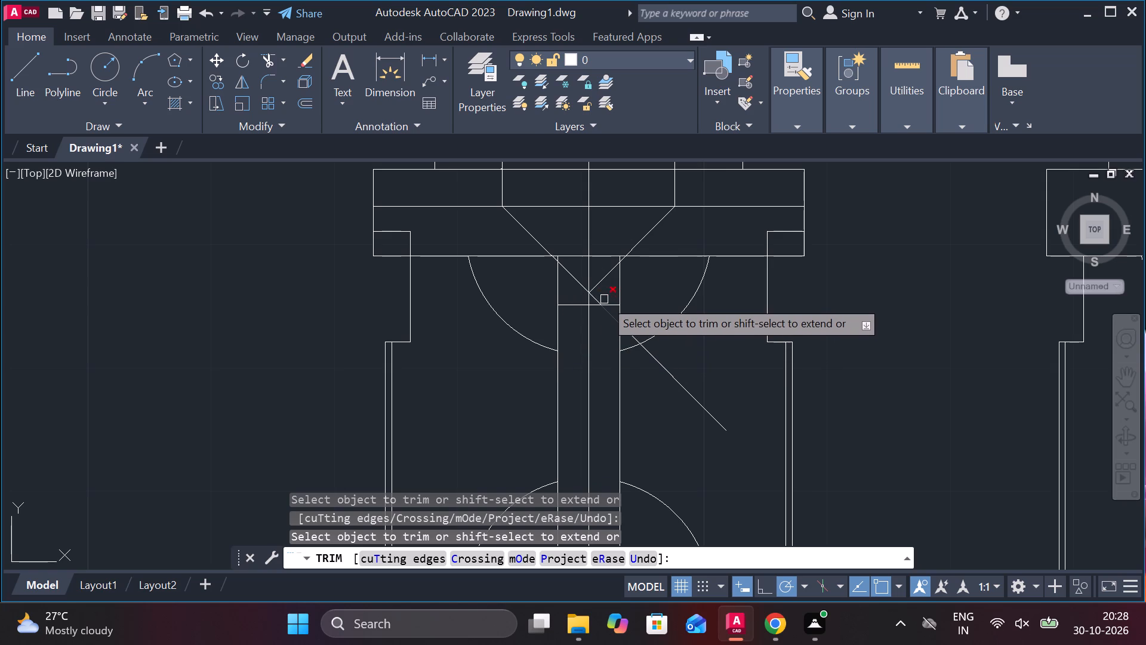
click(597, 296)
click(606, 318)
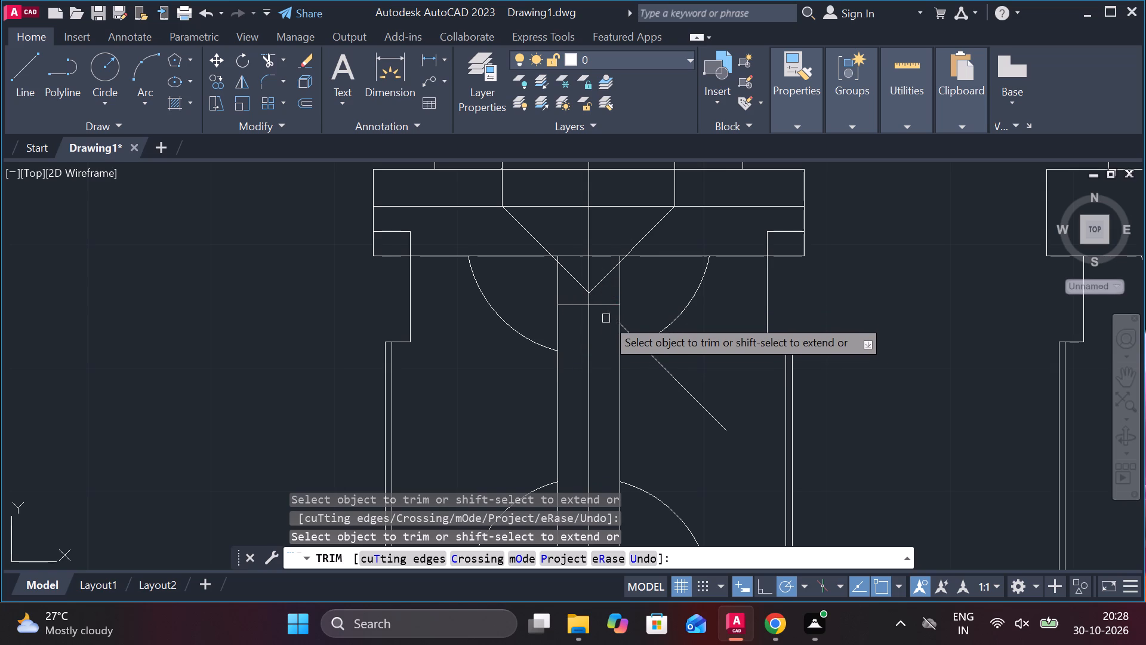
click(631, 334)
click(671, 380)
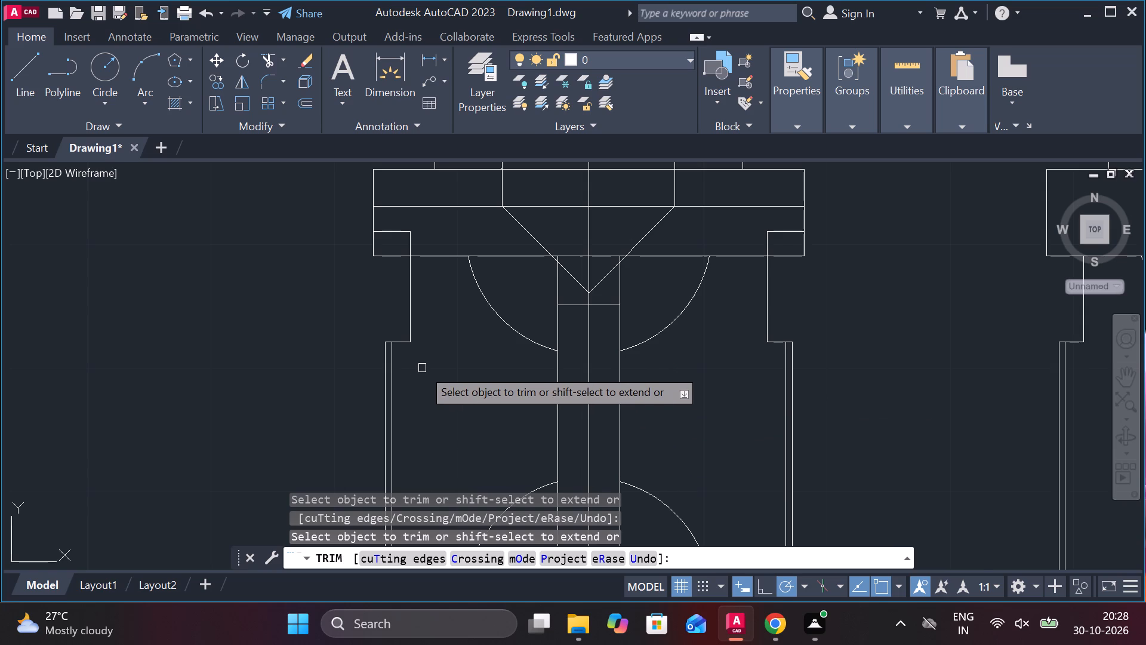
scroll(422, 368, down, 1)
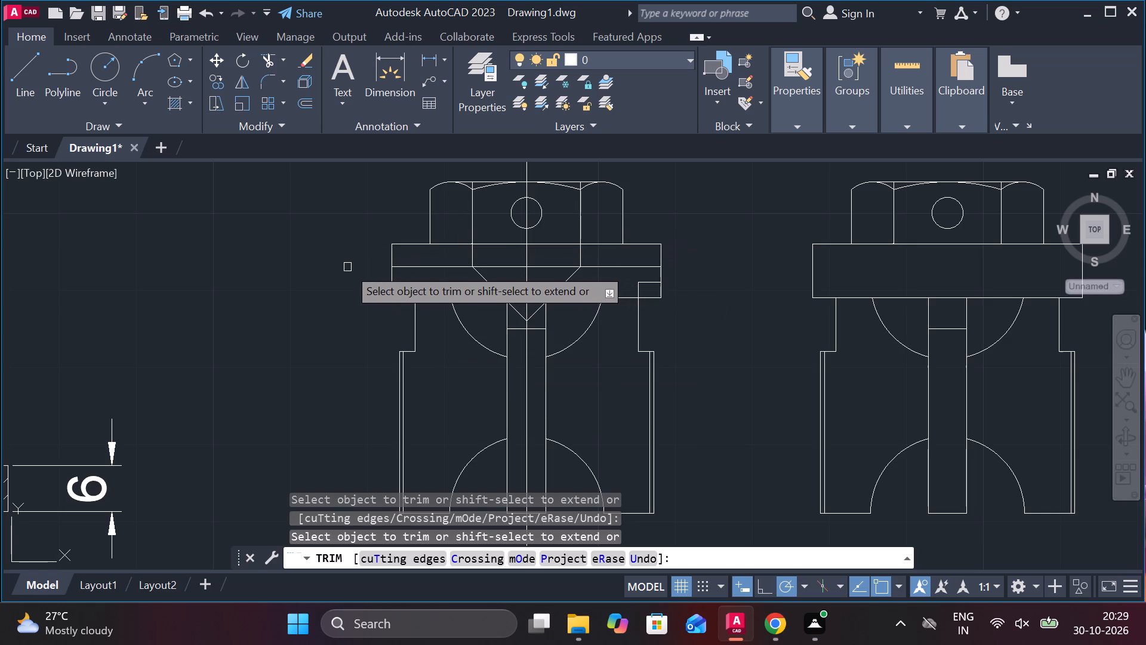
key(Escape)
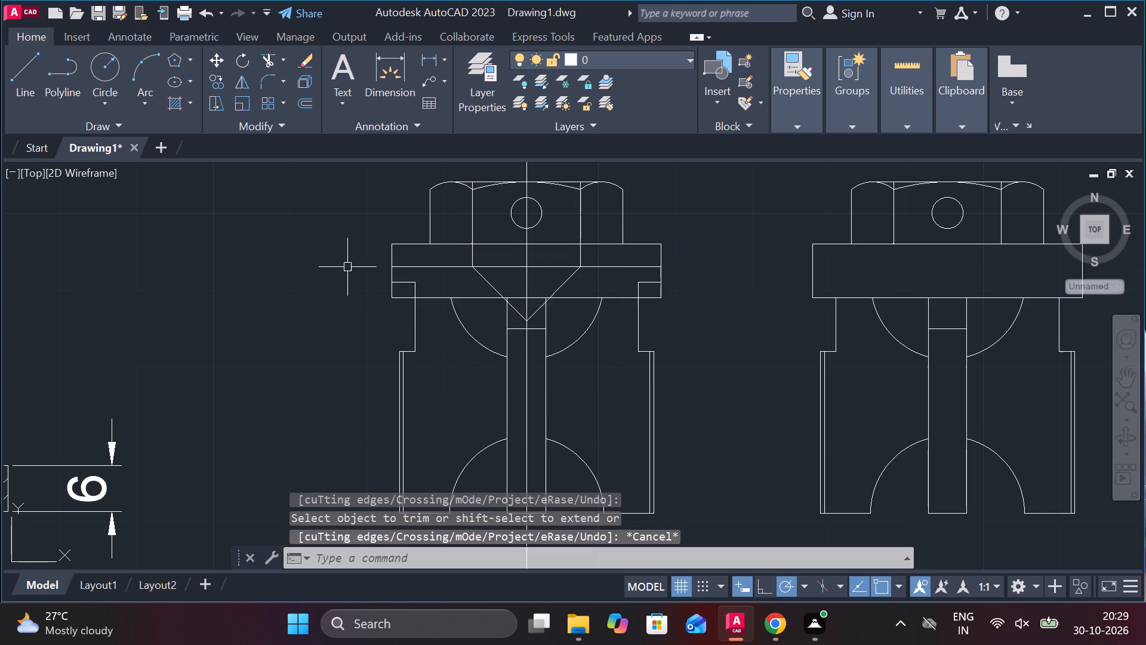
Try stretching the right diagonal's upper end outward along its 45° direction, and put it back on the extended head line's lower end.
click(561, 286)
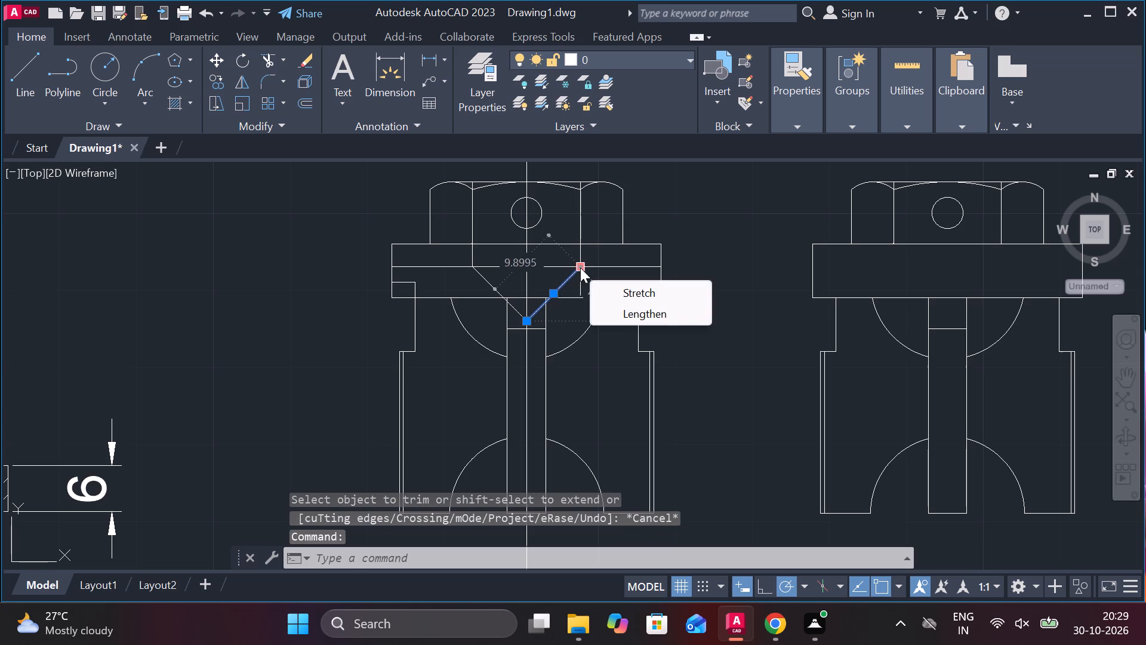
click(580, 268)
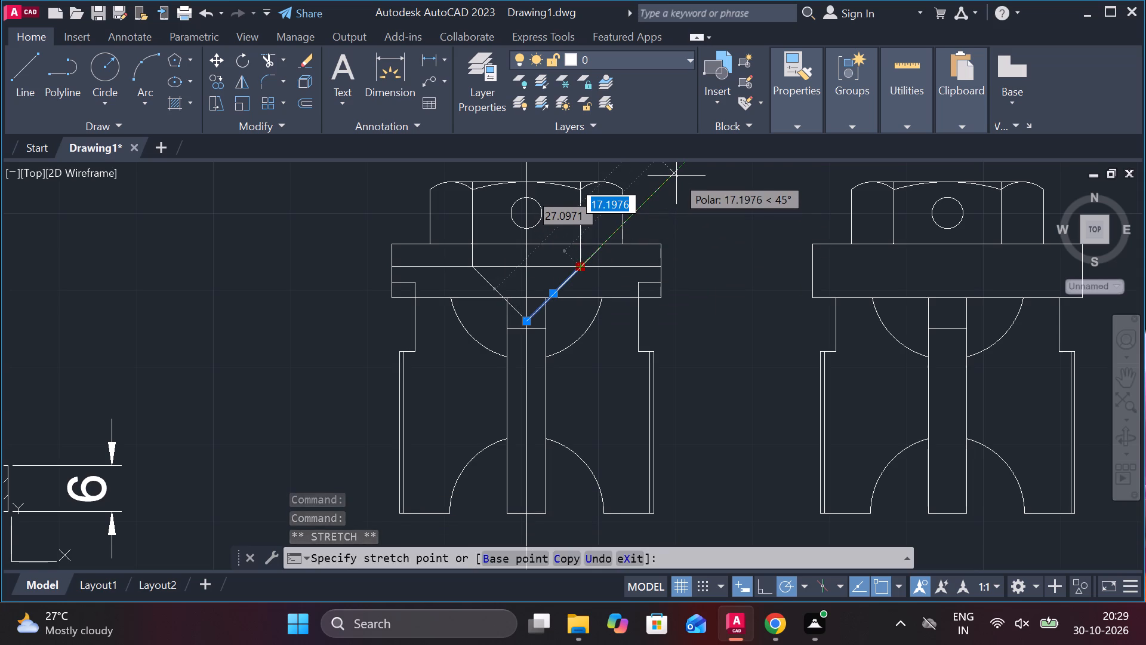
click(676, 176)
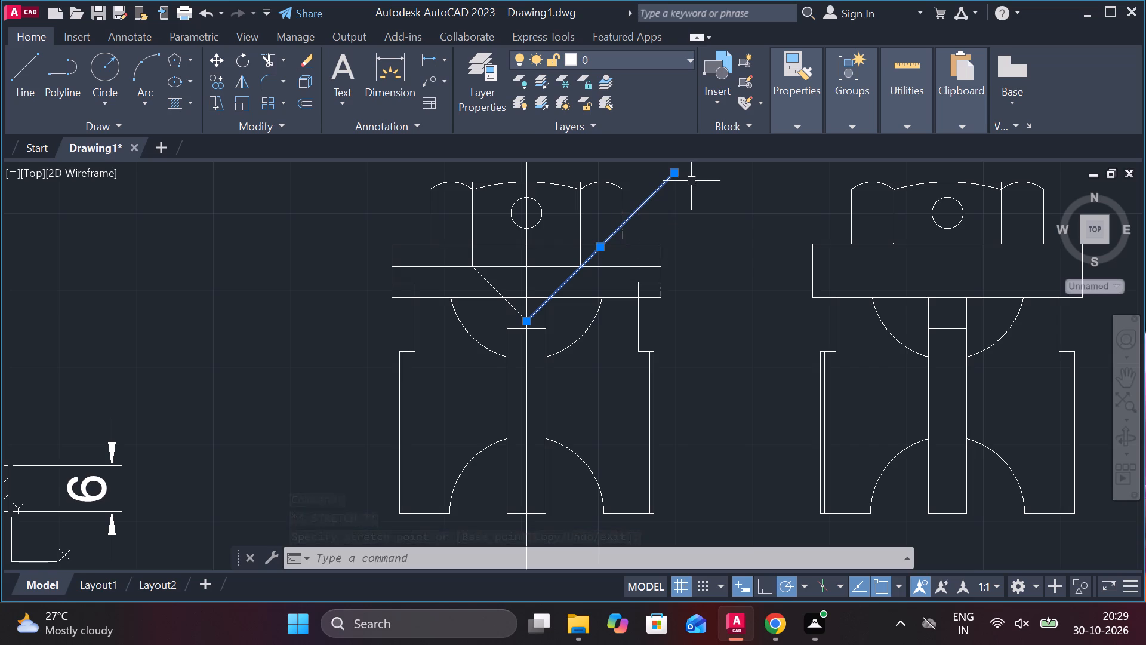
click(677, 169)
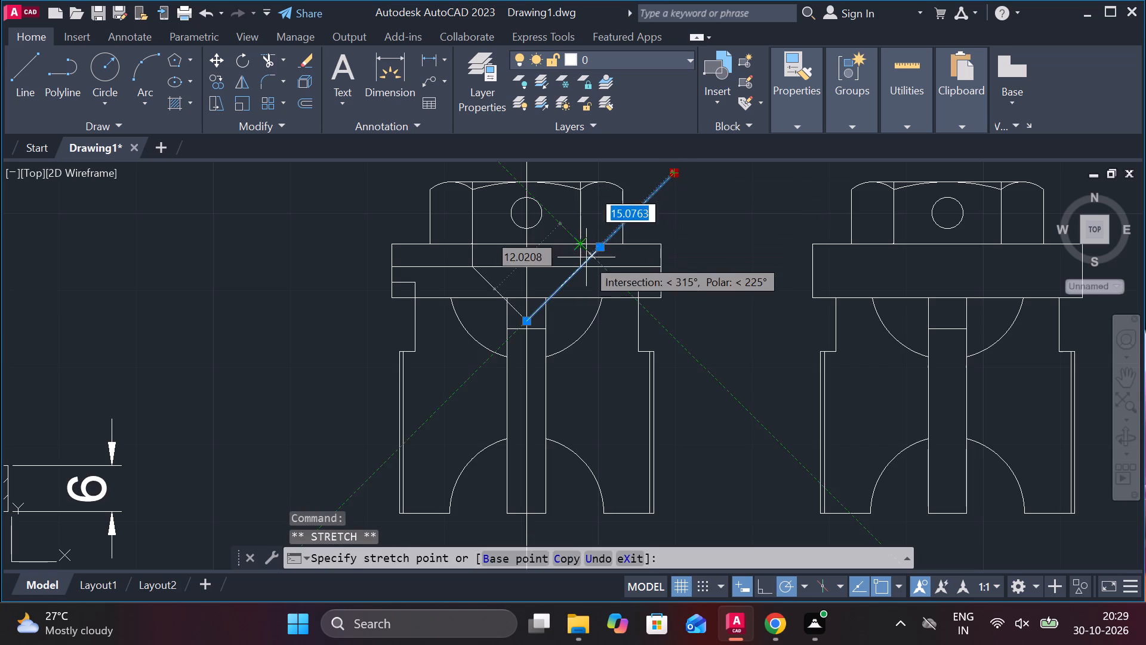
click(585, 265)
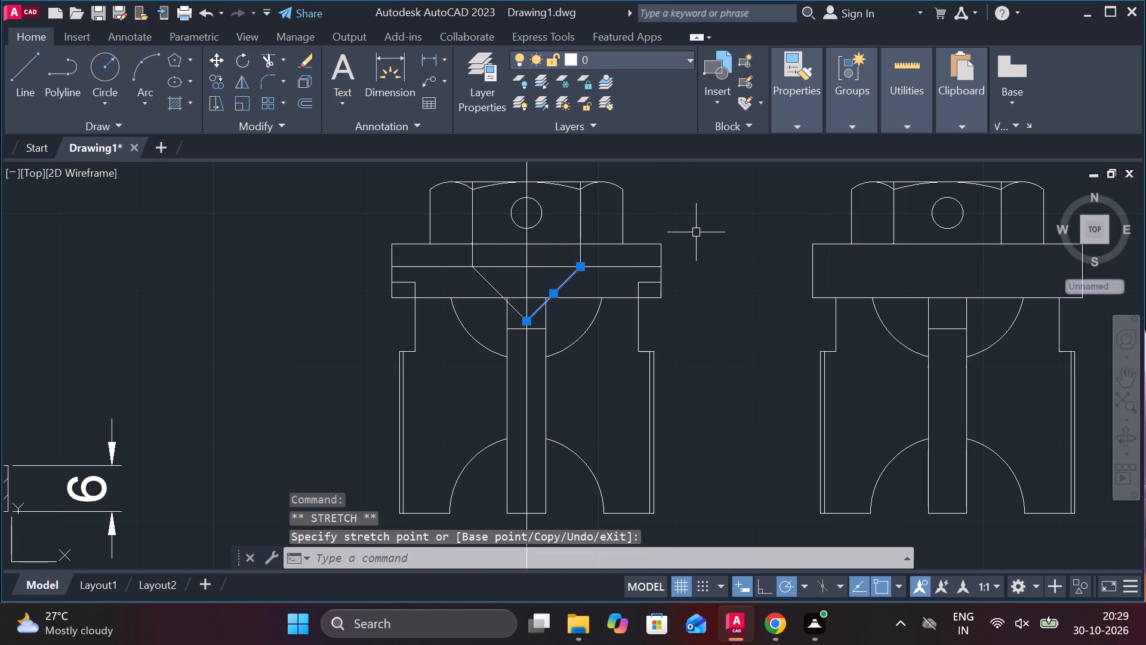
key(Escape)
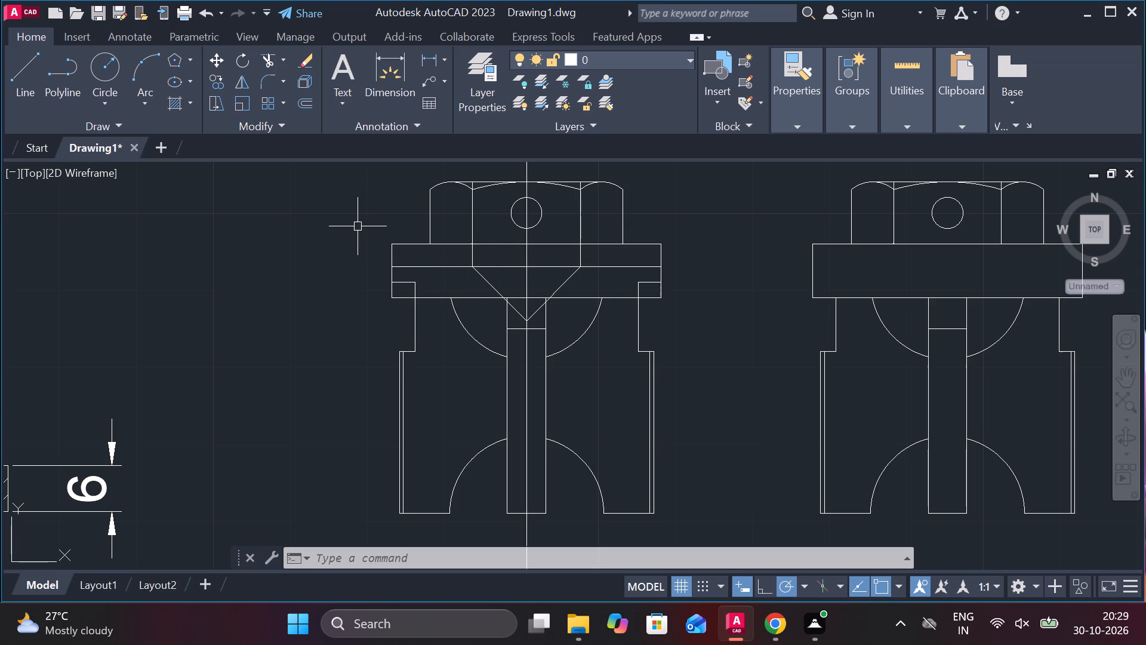
Delete the short horizontal line across the central slot just below the V-shaped point.
click(538, 331)
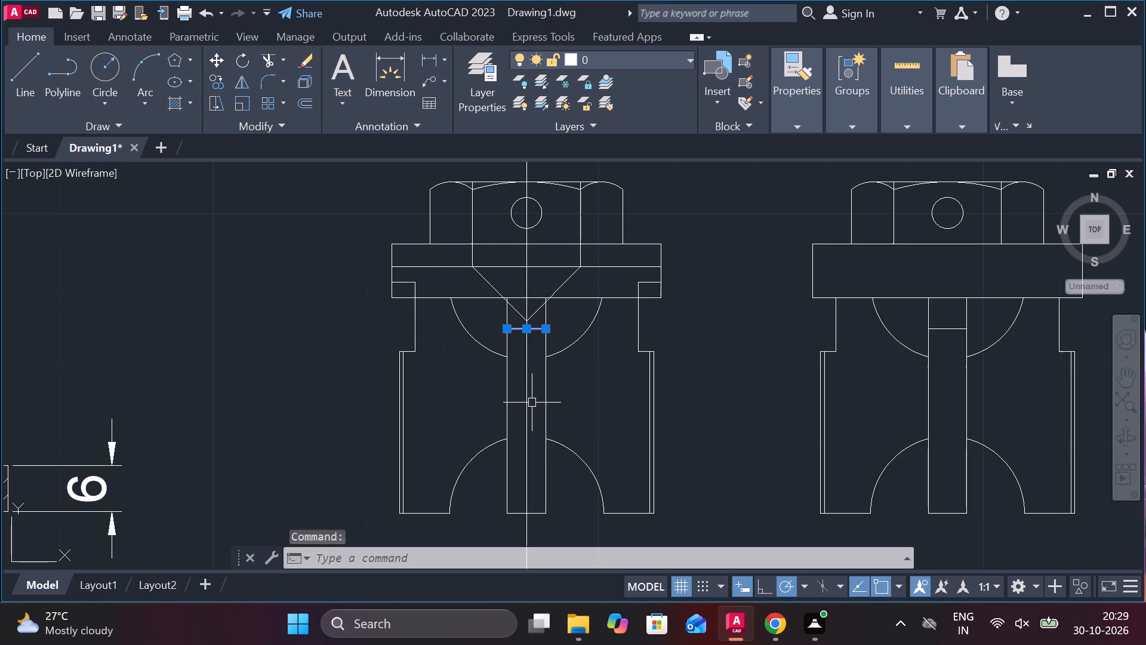
key(Delete)
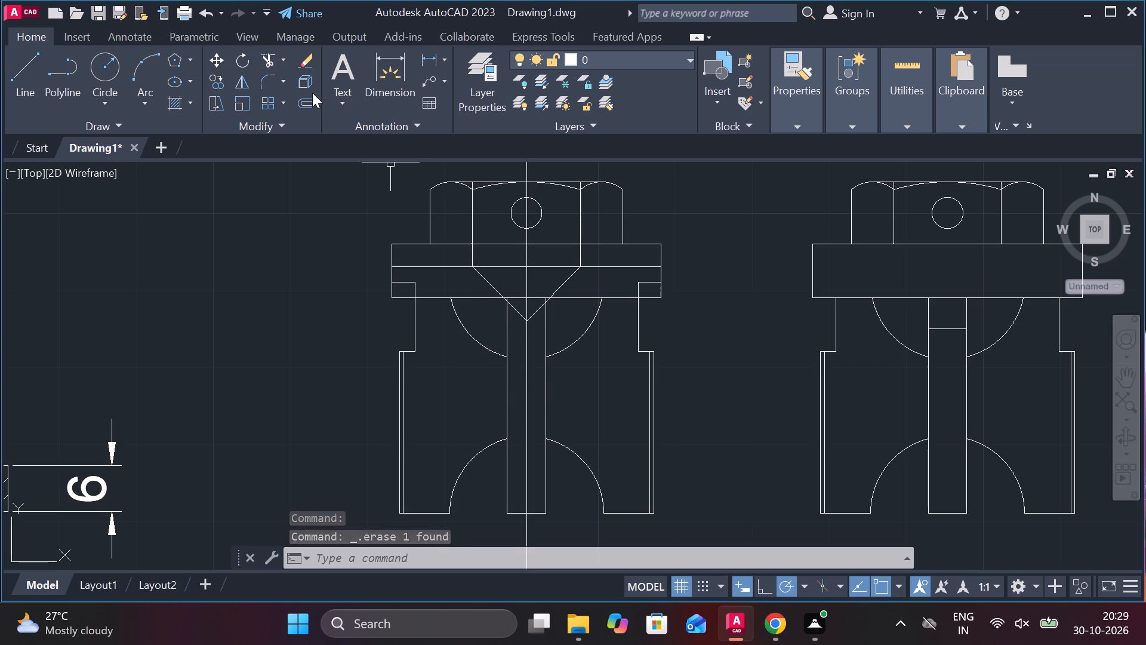
Trim the central slot's two vertical lines above the upper arc, removing the leftover stubs between the diagonals and the collar's bottom edge.
click(266, 58)
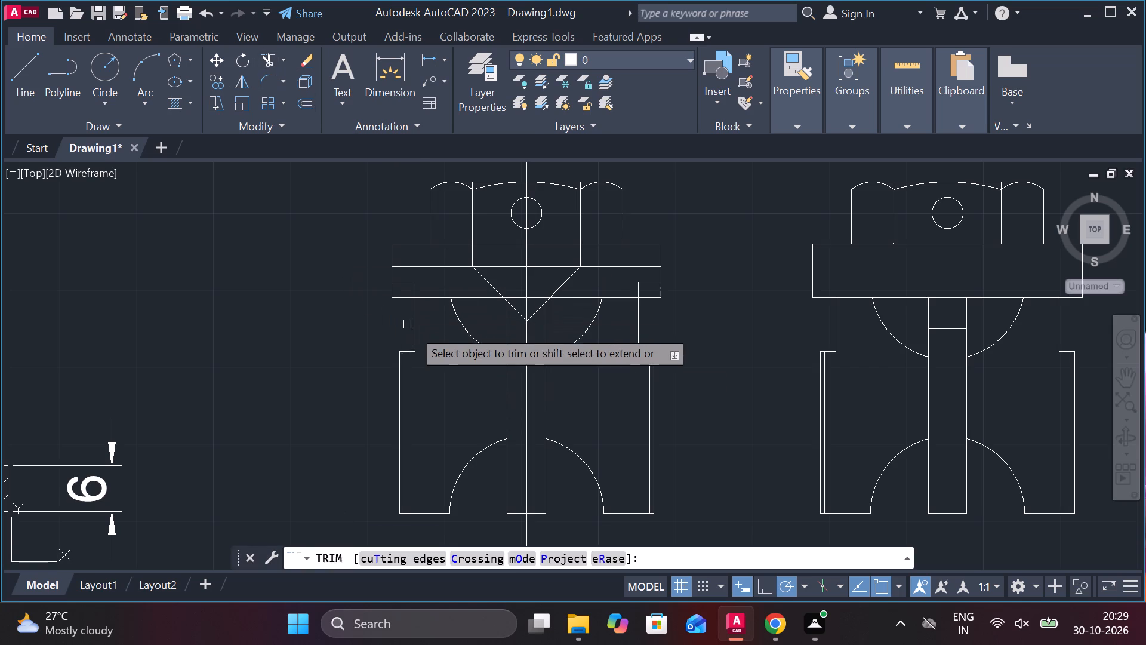
click(507, 334)
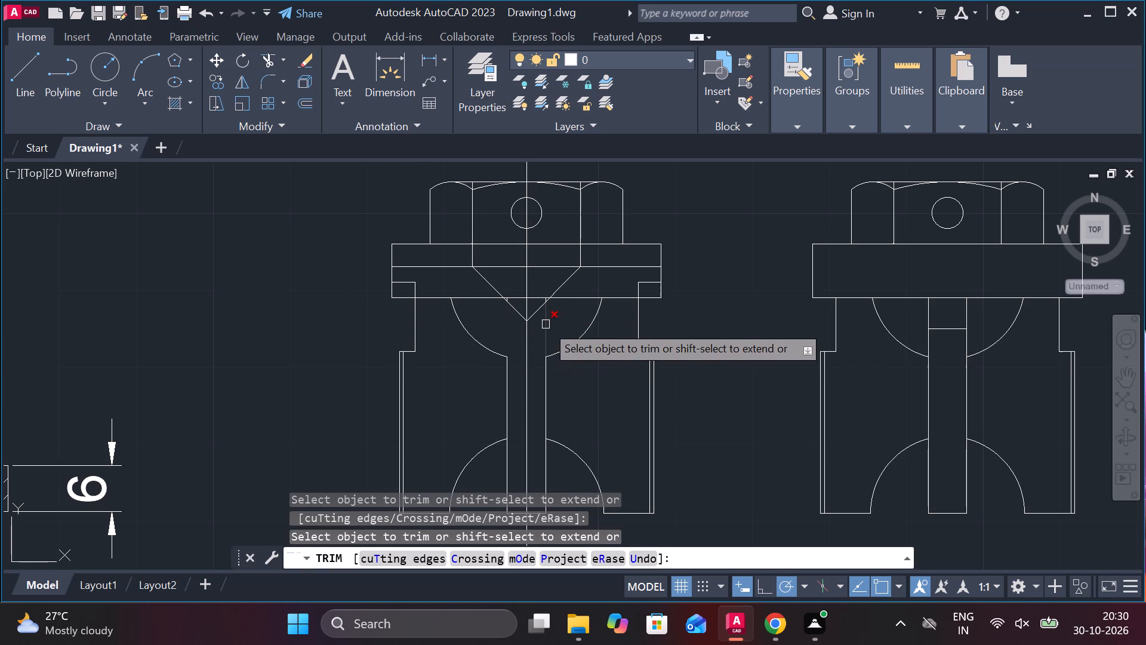
click(546, 324)
scroll(525, 297, up, 2)
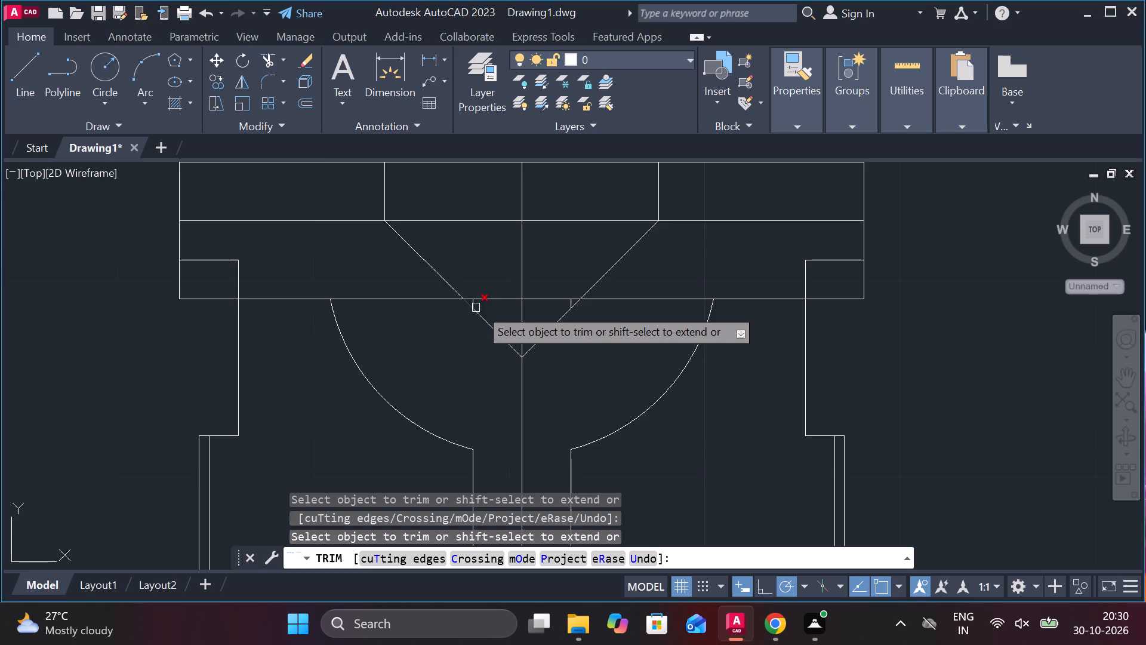
scroll(485, 304, up, 3)
click(430, 297)
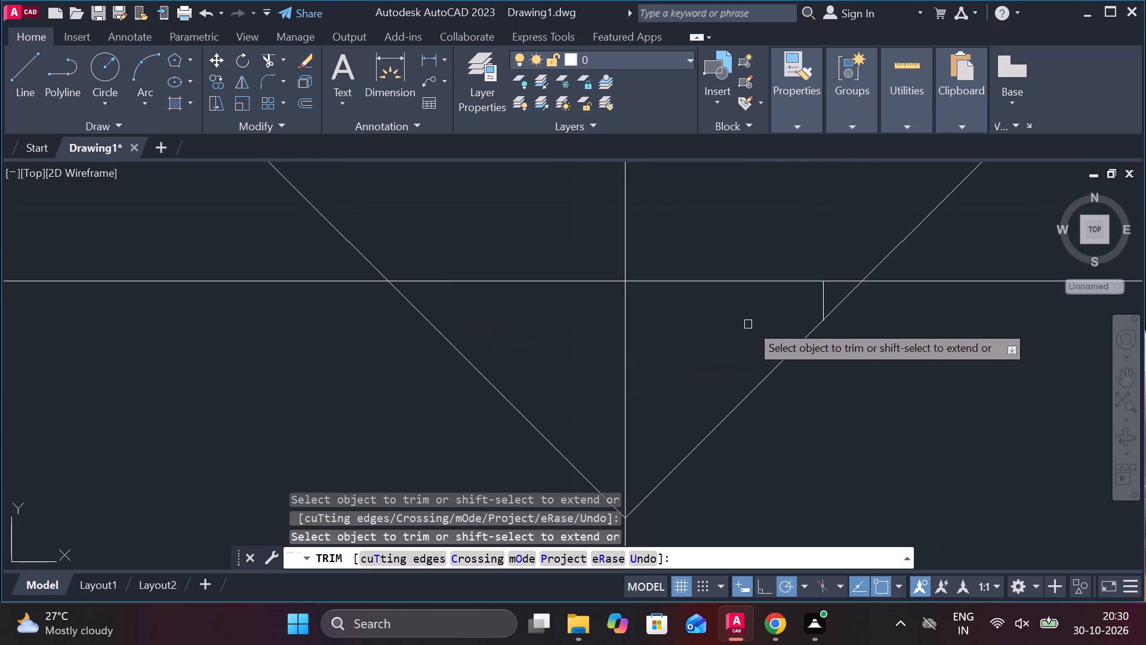
click(820, 295)
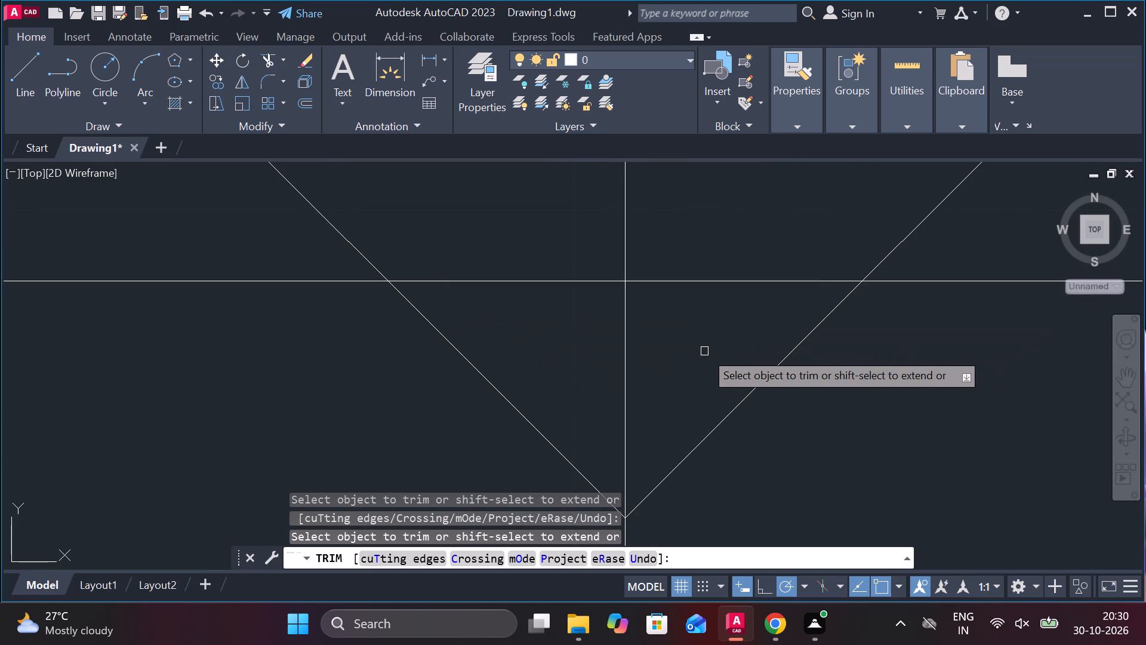
Trim the collar's bottom edge between the two ends of the upper arc, including the portion inside the V.
scroll(704, 351, down, 2)
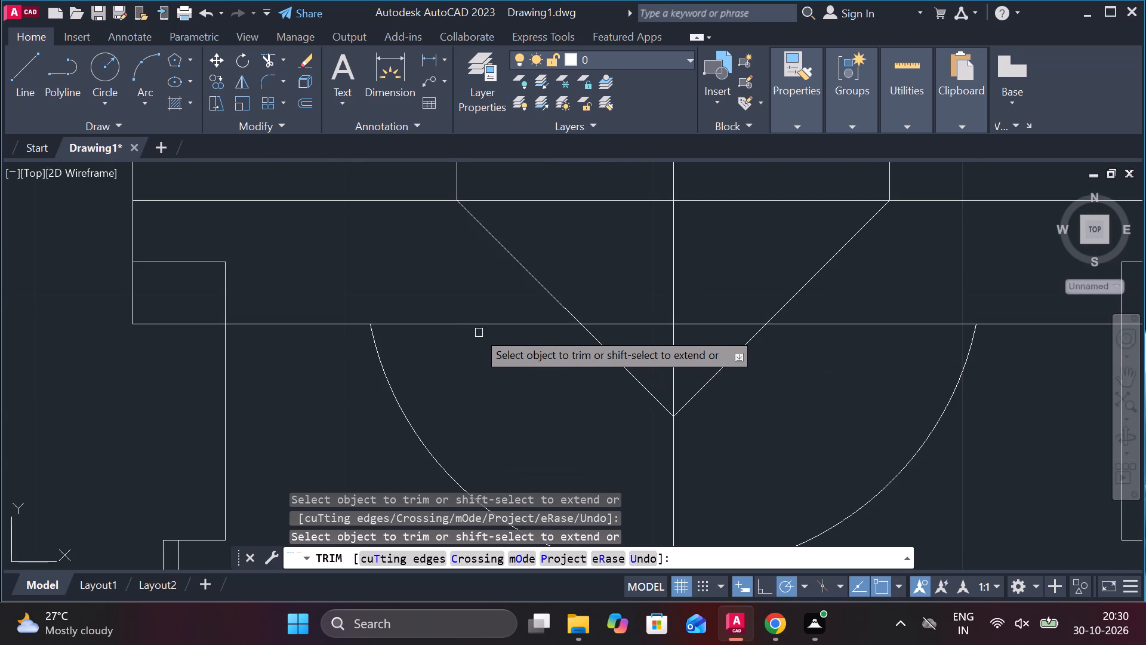
click(463, 320)
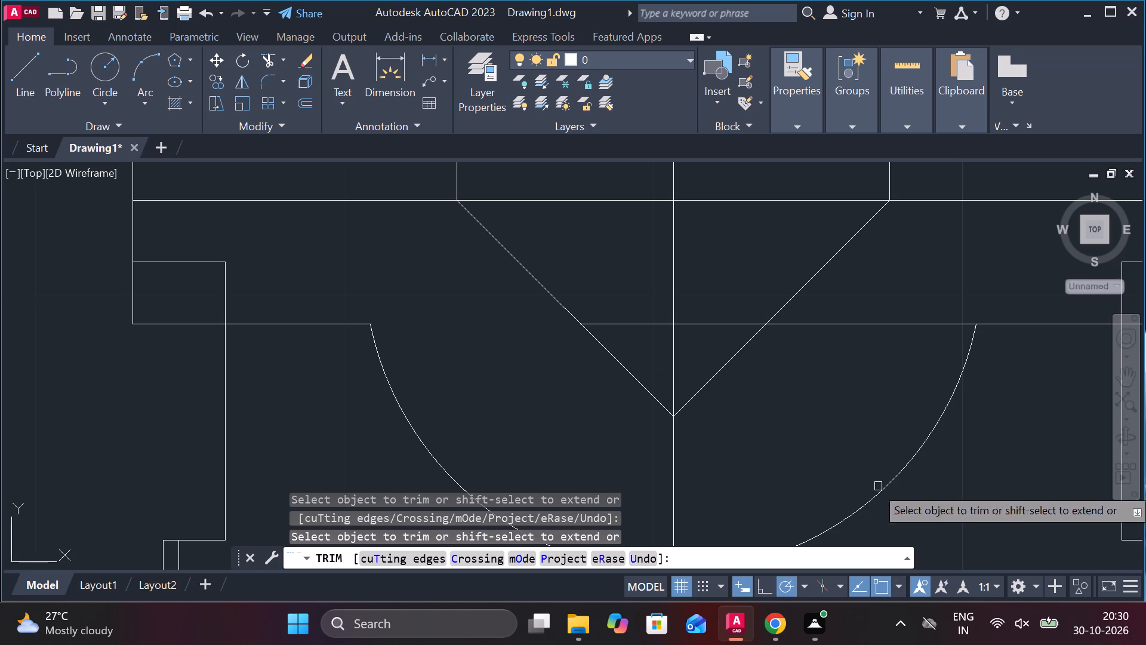
click(885, 320)
click(732, 320)
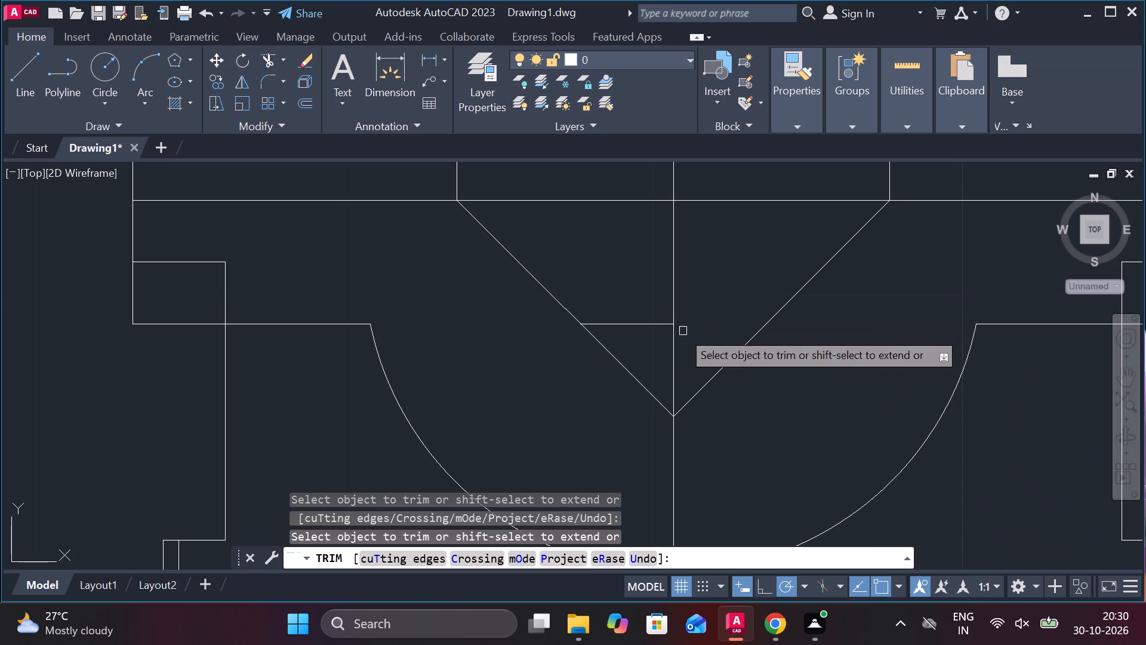
click(647, 320)
scroll(736, 407, down, 2)
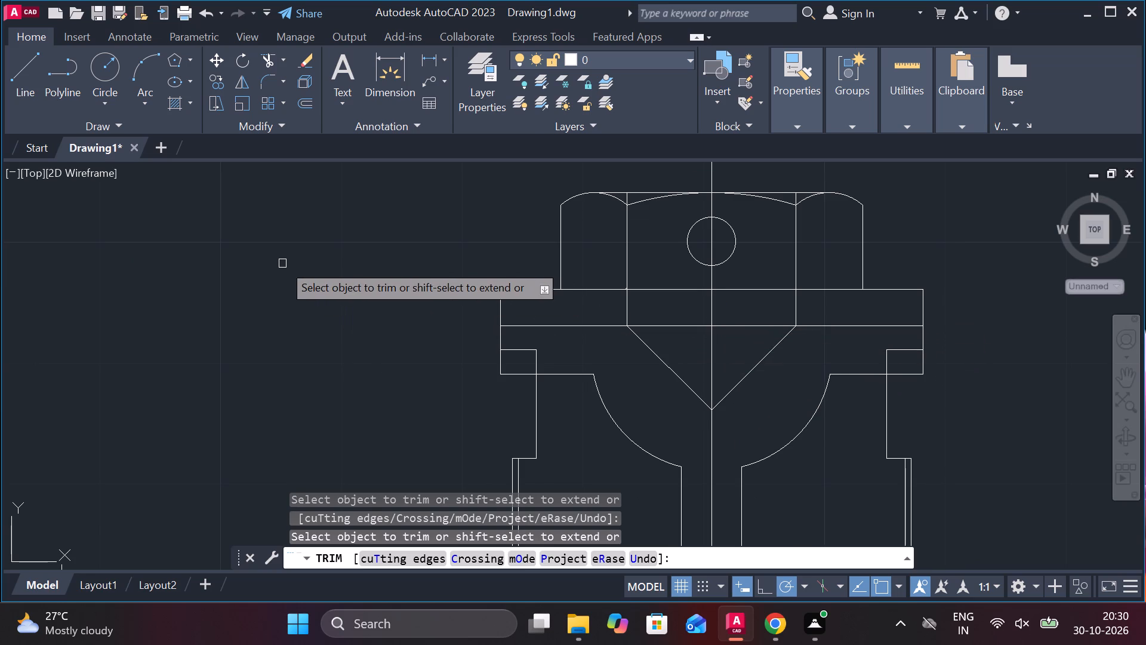
key(Escape)
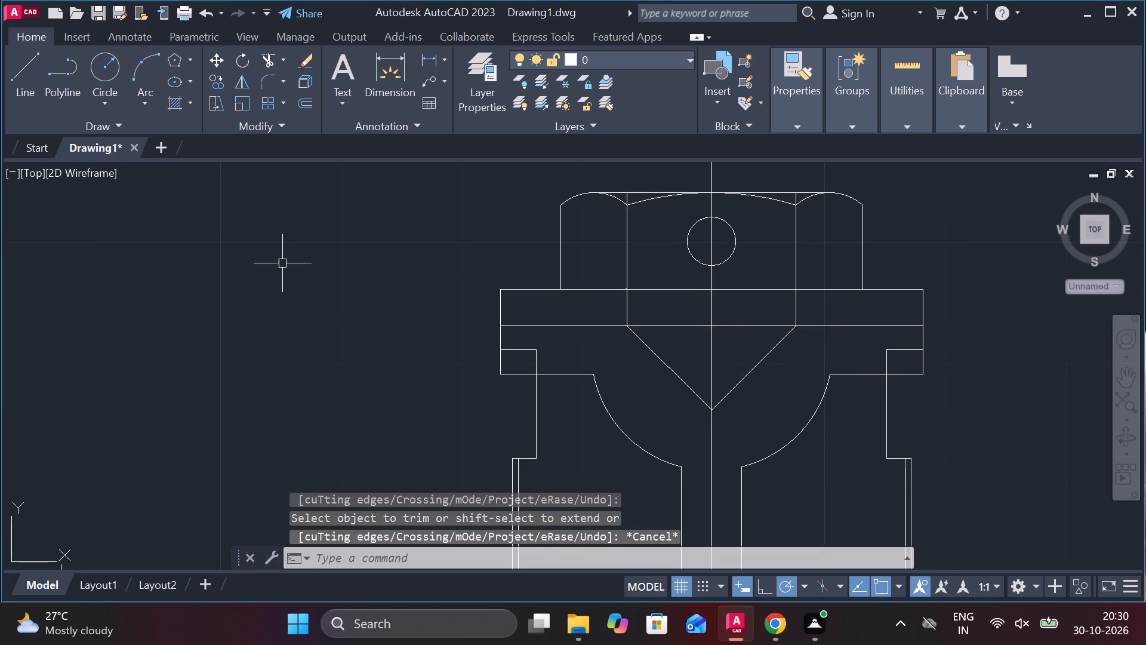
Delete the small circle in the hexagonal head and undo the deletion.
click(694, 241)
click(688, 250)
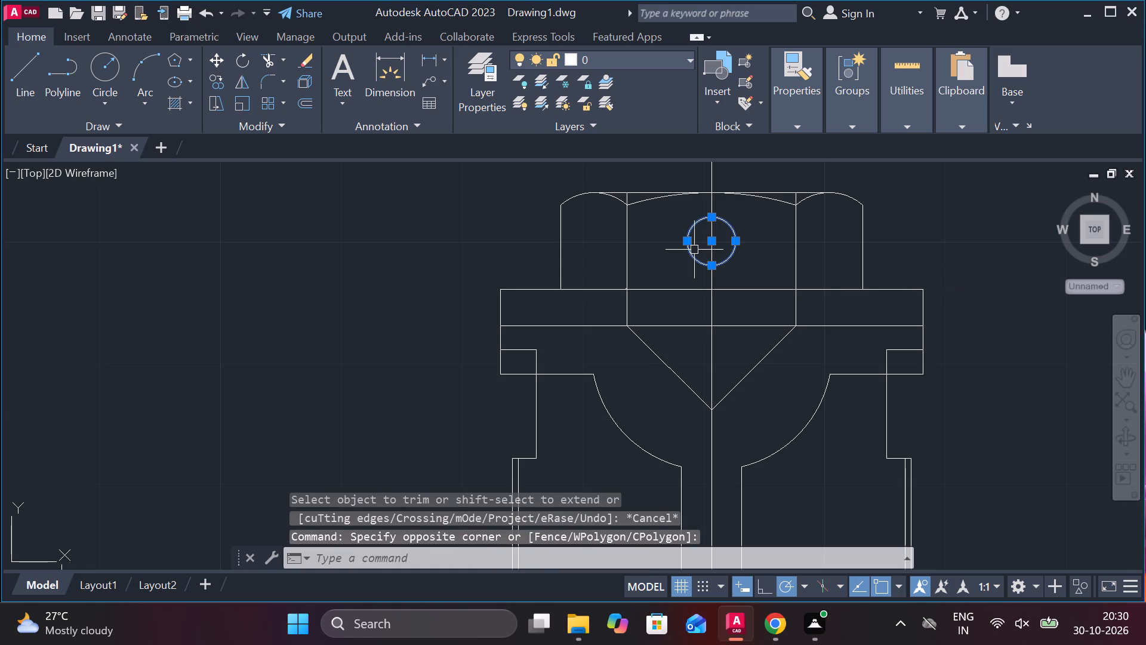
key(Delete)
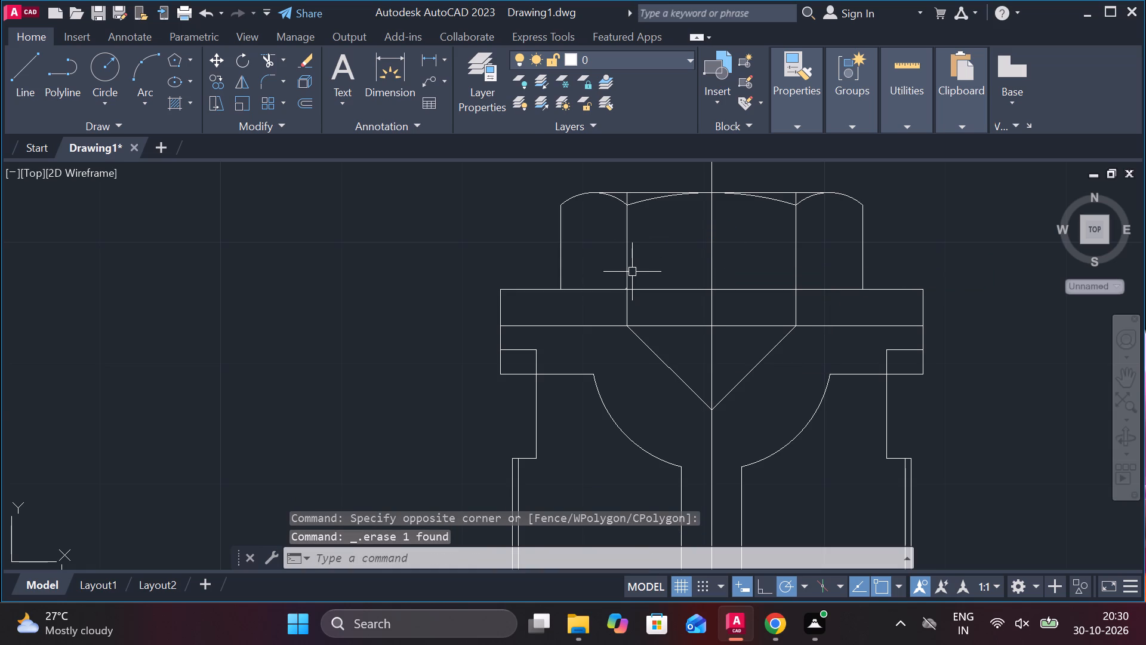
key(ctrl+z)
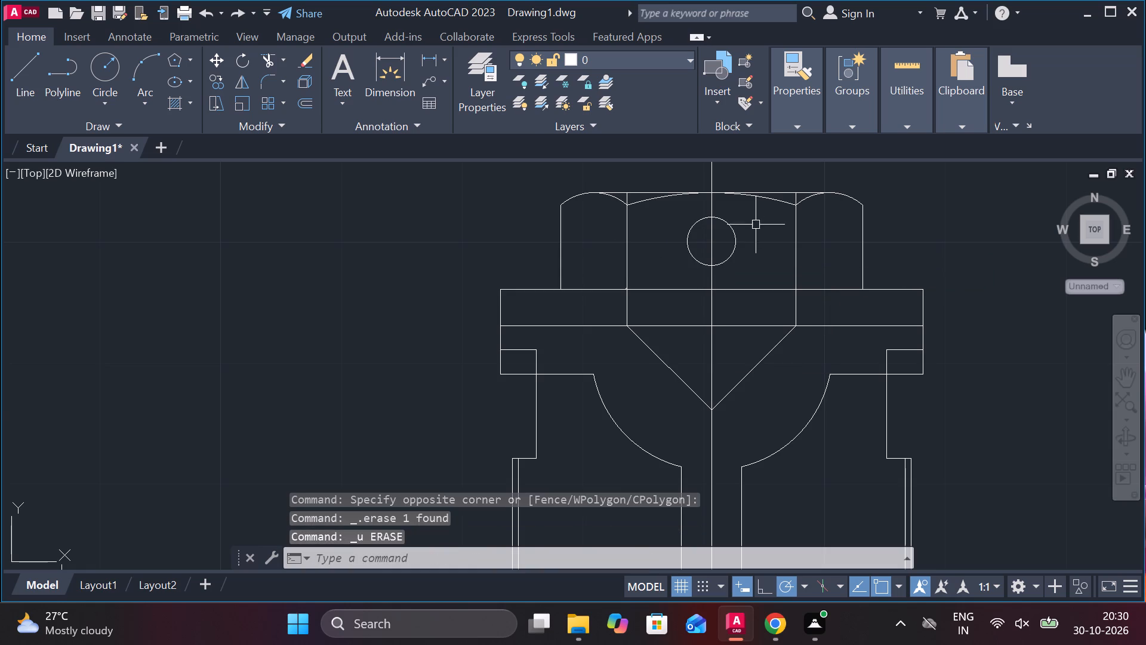
Draw a horizontal line level with the top quadrant of the head's small circle, extending past both sides of the hexagonal head.
click(37, 70)
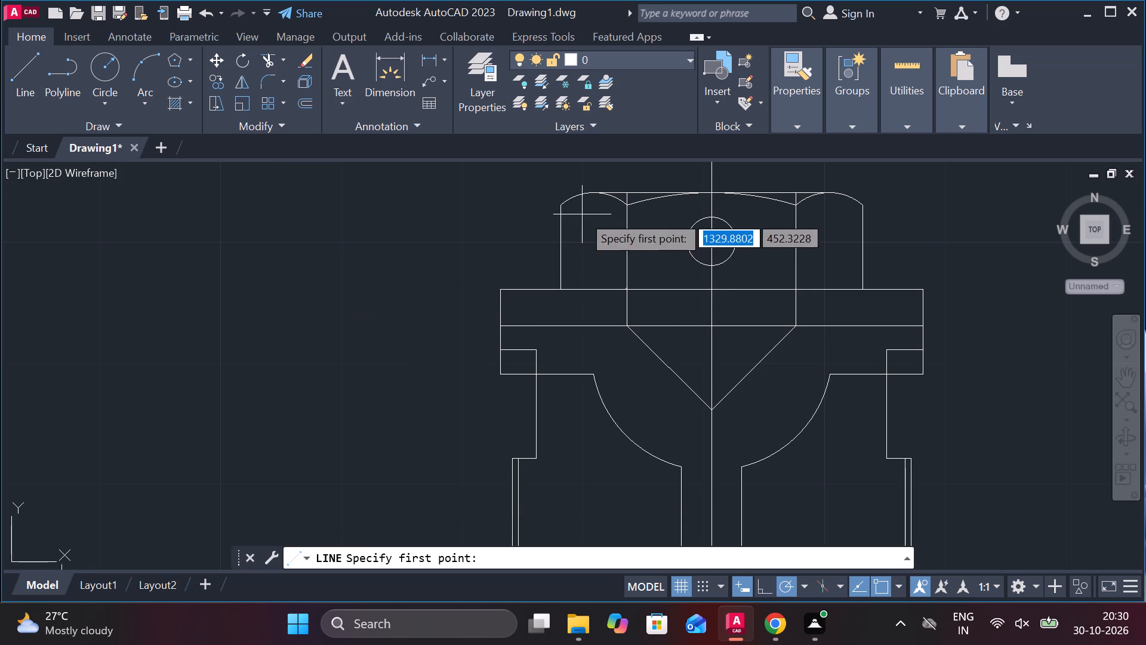
click(715, 218)
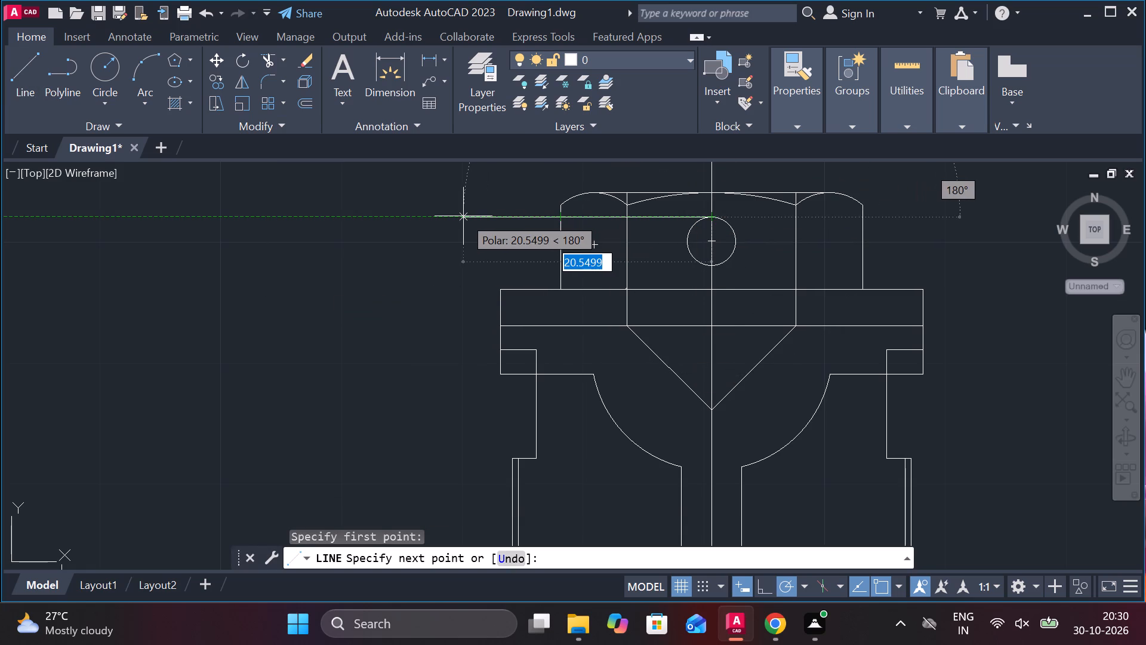
key(ctrl+z)
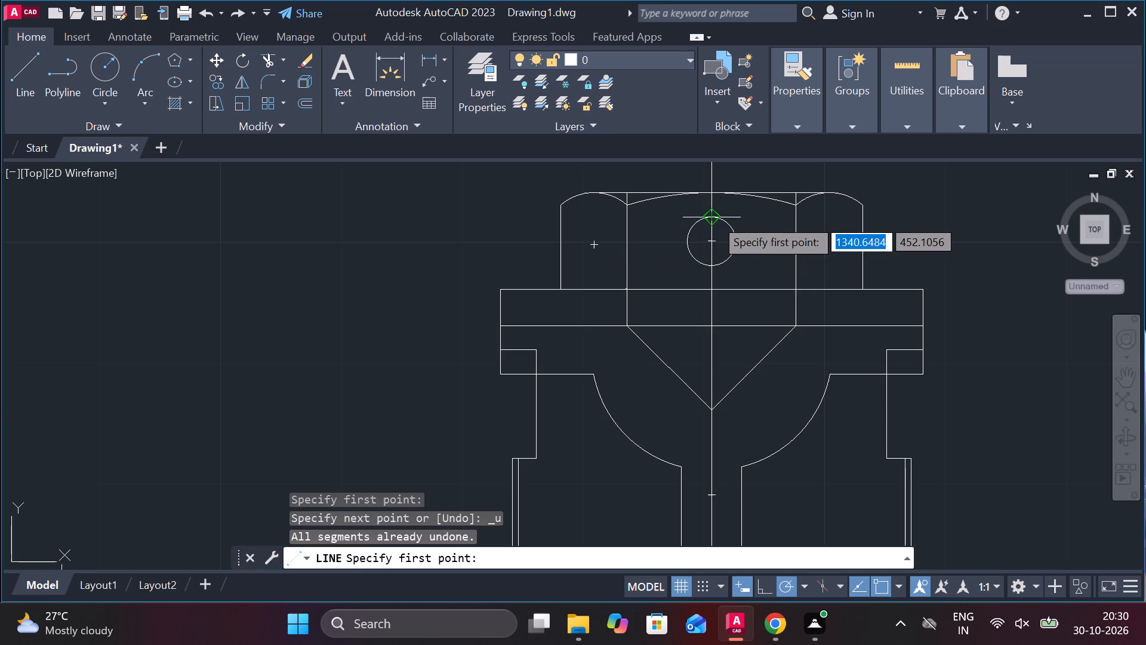
click(516, 215)
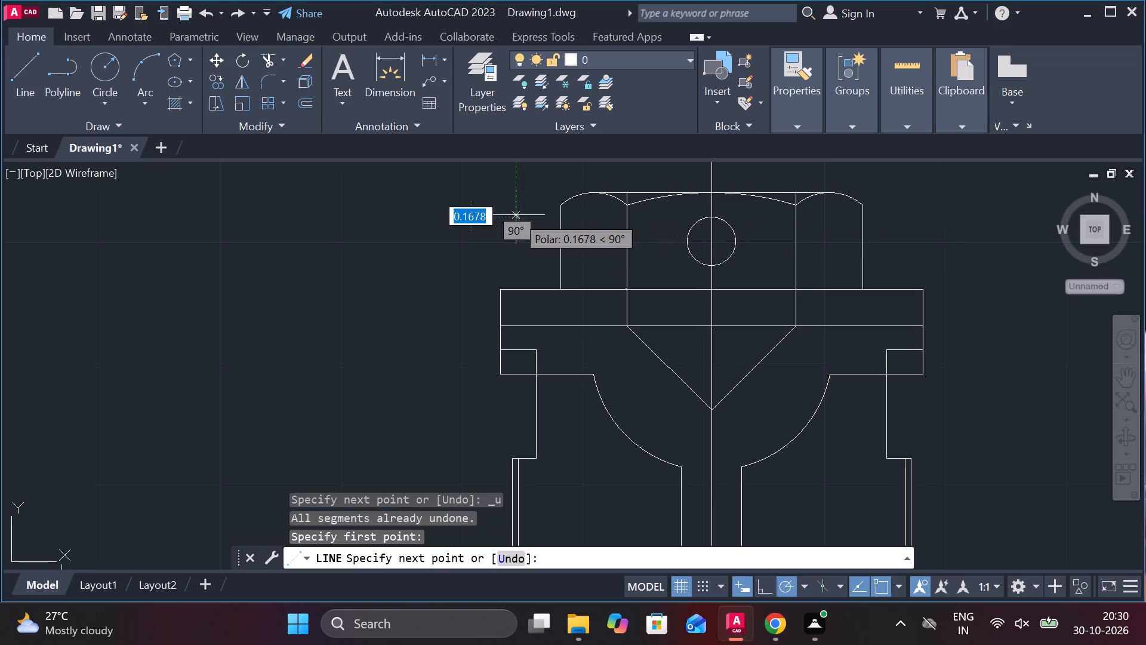
click(908, 215)
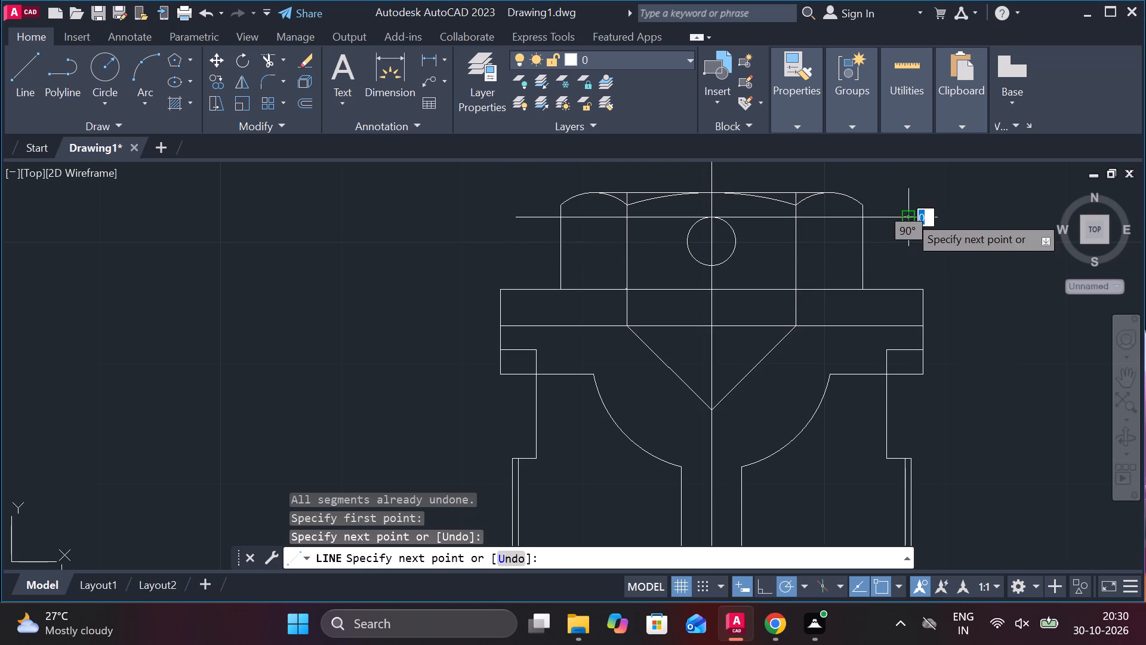
key(Escape)
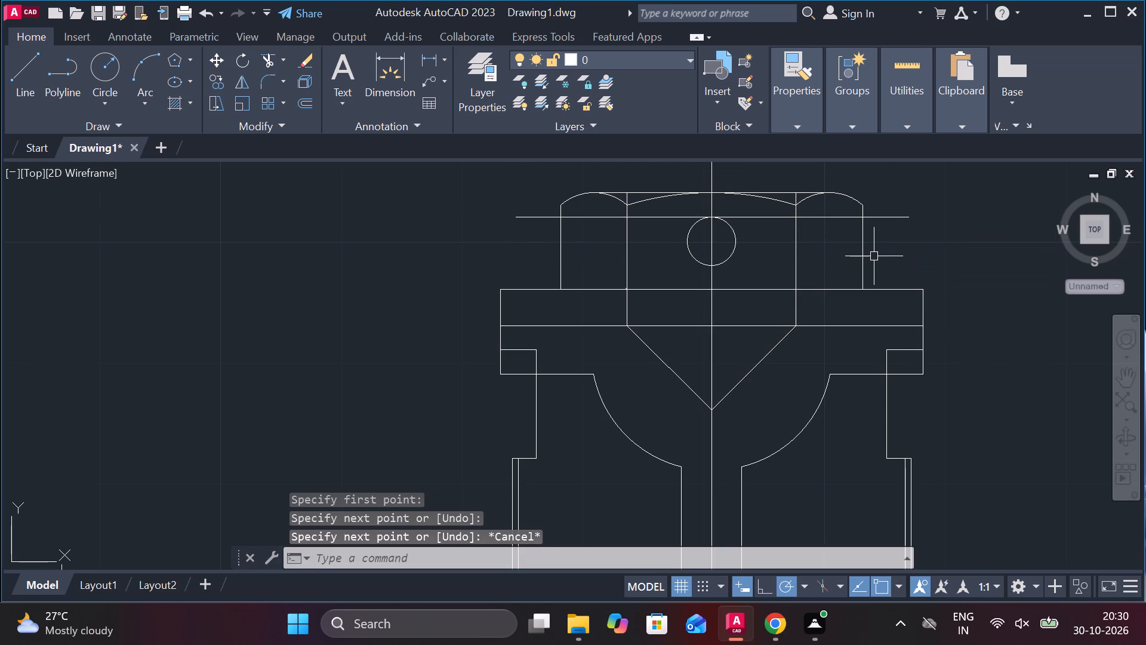
Draw a horizontal line level with the bottom quadrant of the head's small circle, extending past both sides of the hexagonal head.
click(38, 64)
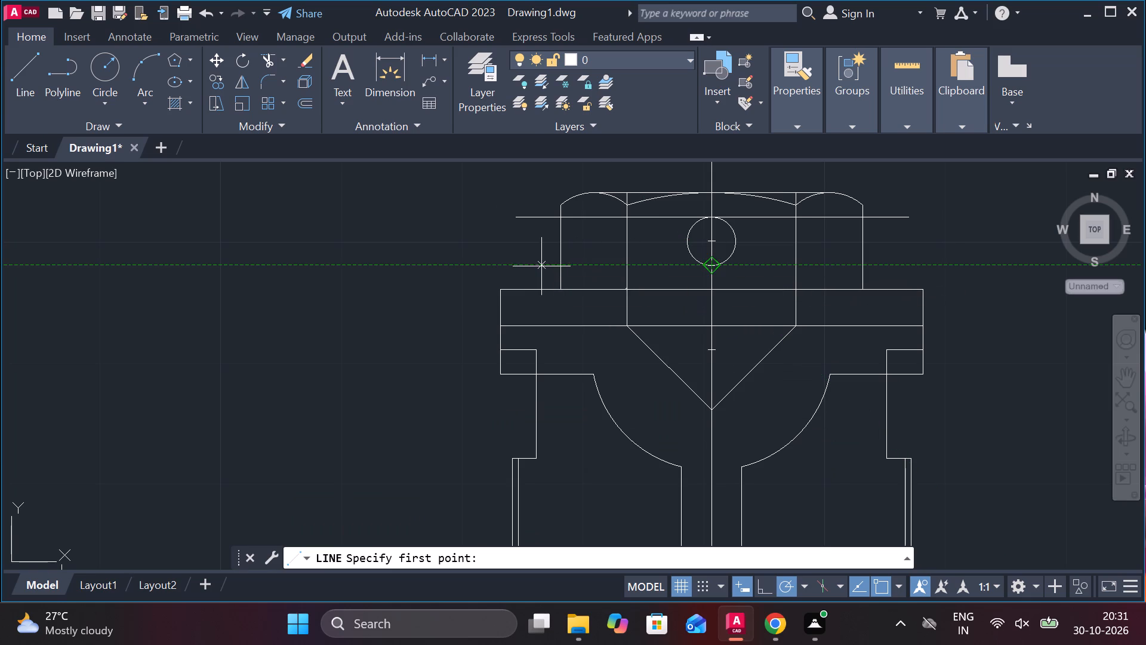
click(523, 266)
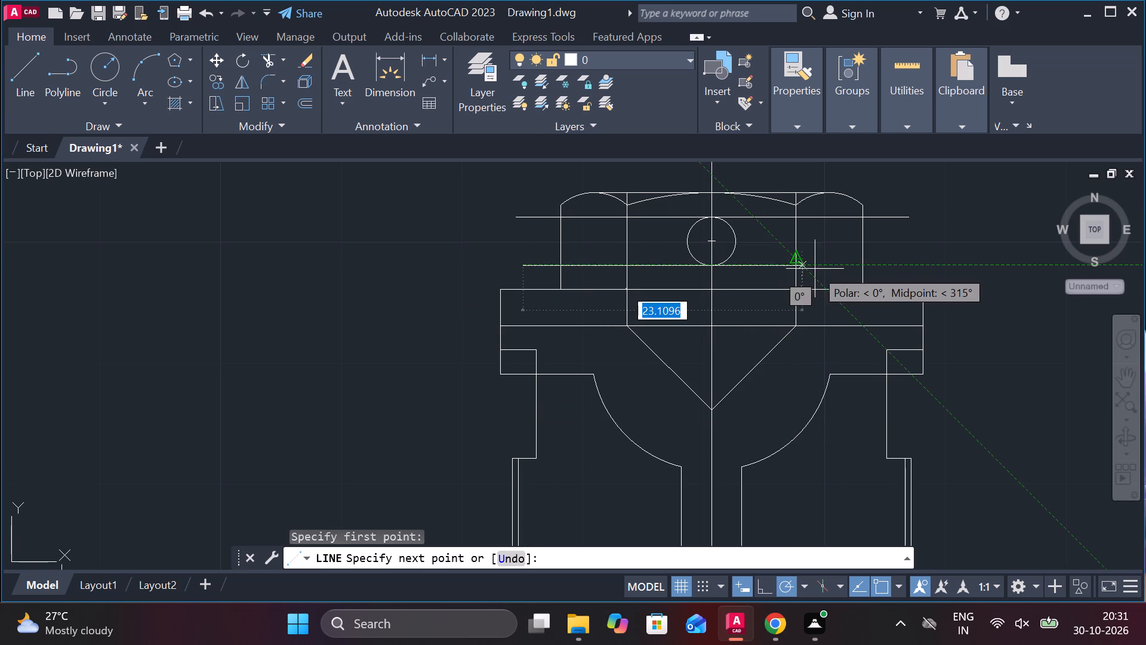
click(913, 260)
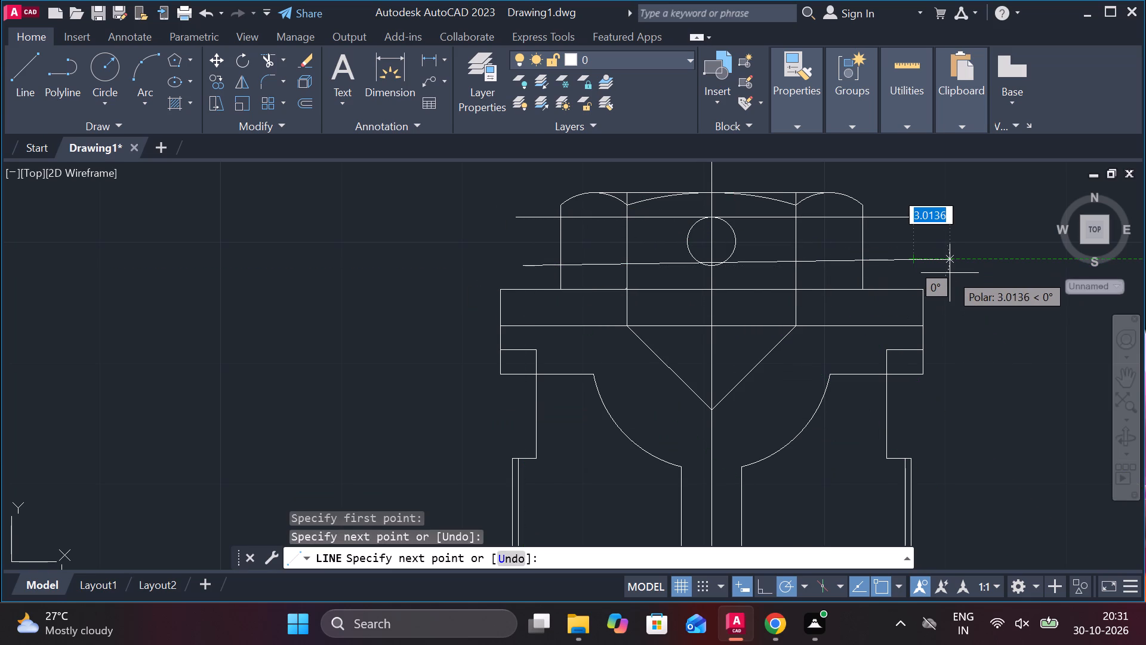
key(ctrl+z)
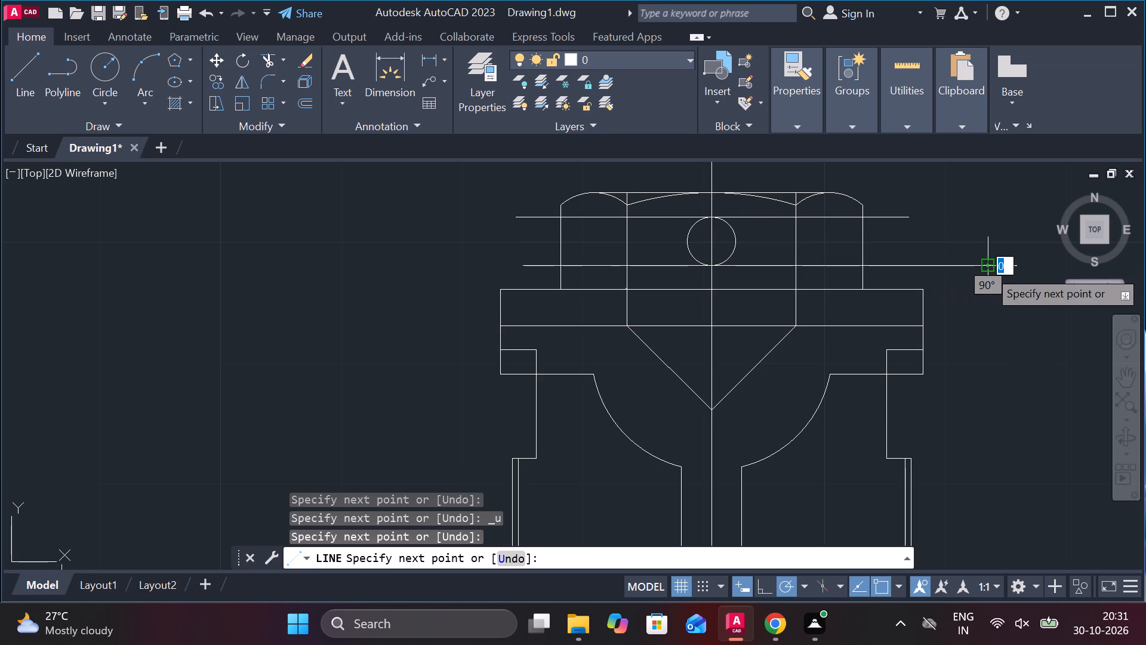
key(Escape)
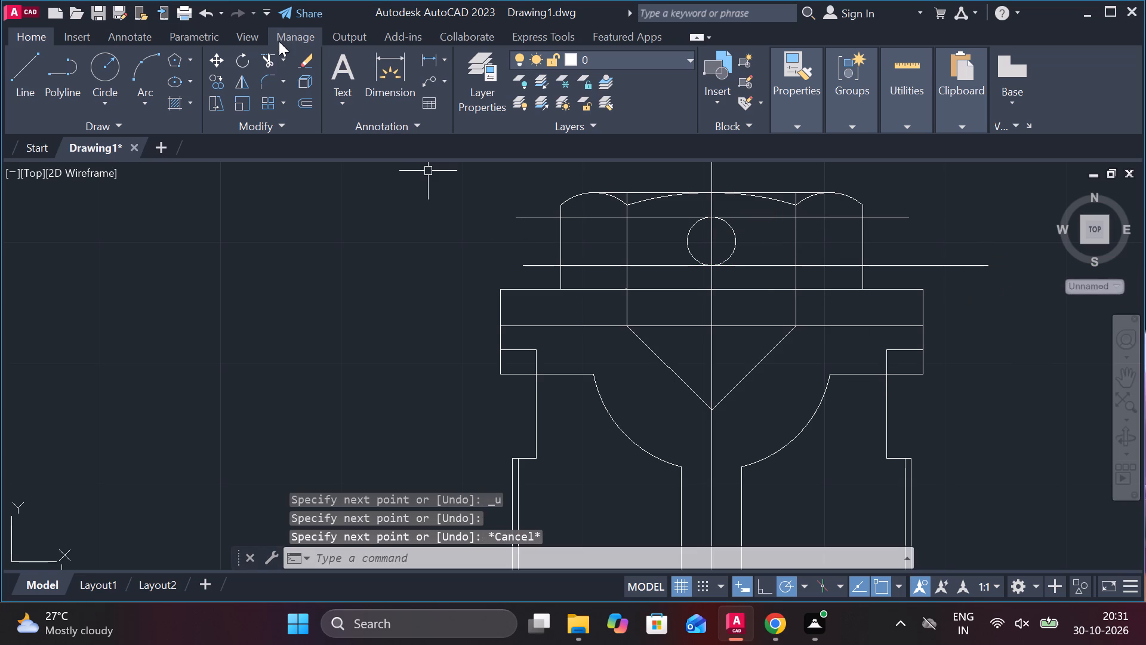
Trim the overhanging ends of both horizontal lines back to the hexagonal head's outer vertical edges.
click(269, 59)
click(523, 213)
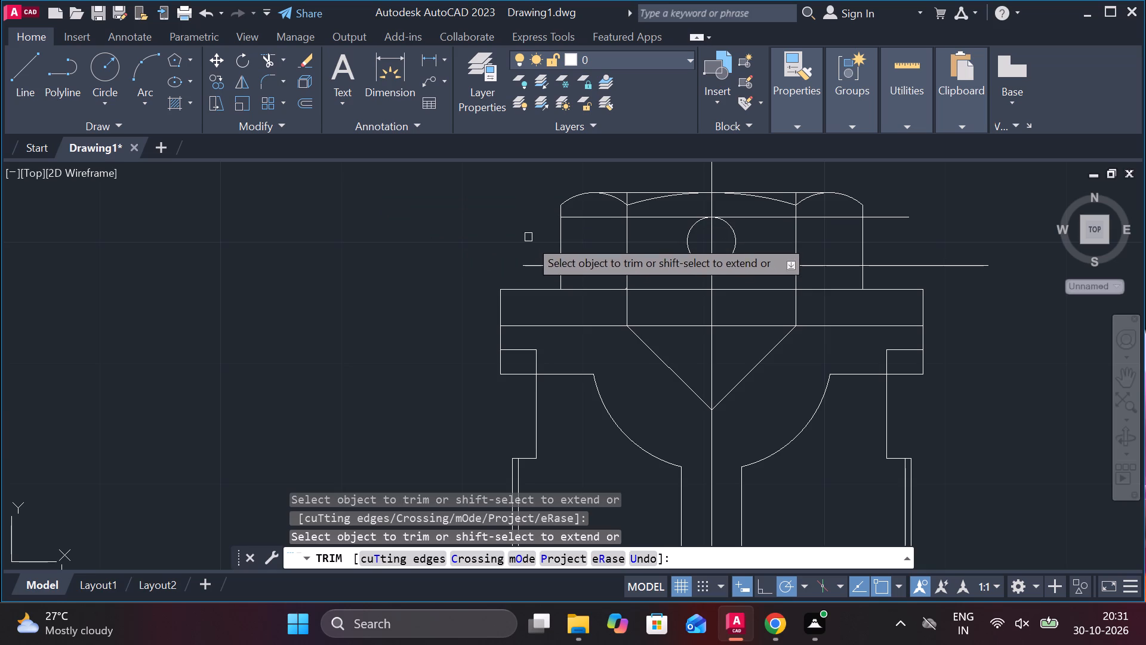
click(543, 269)
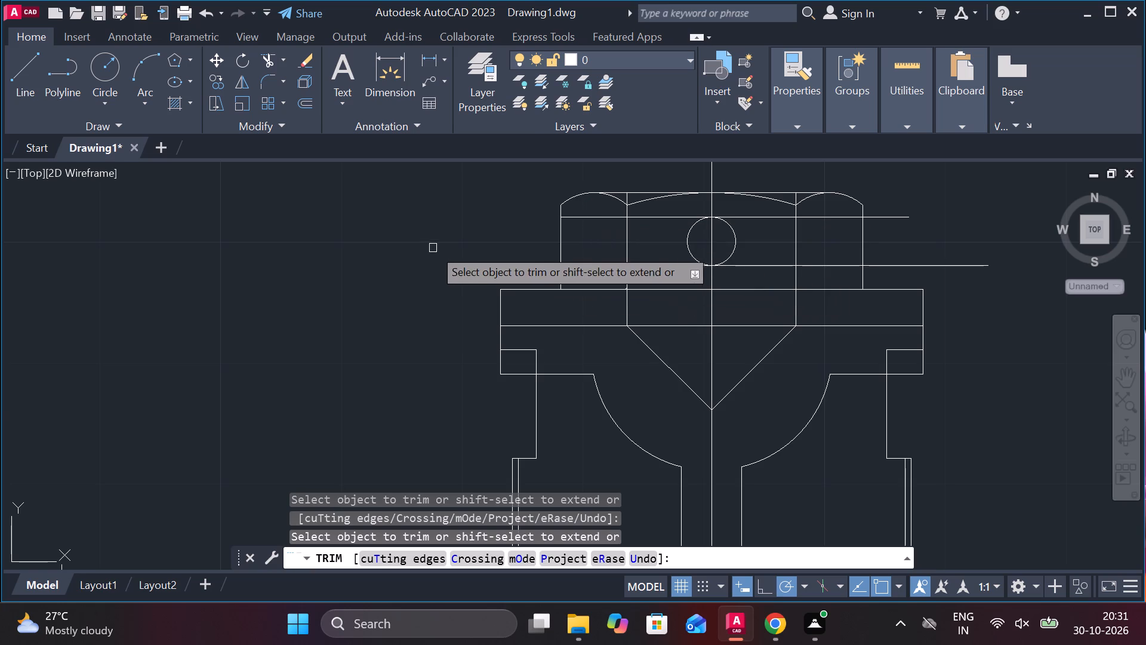
click(885, 217)
click(898, 263)
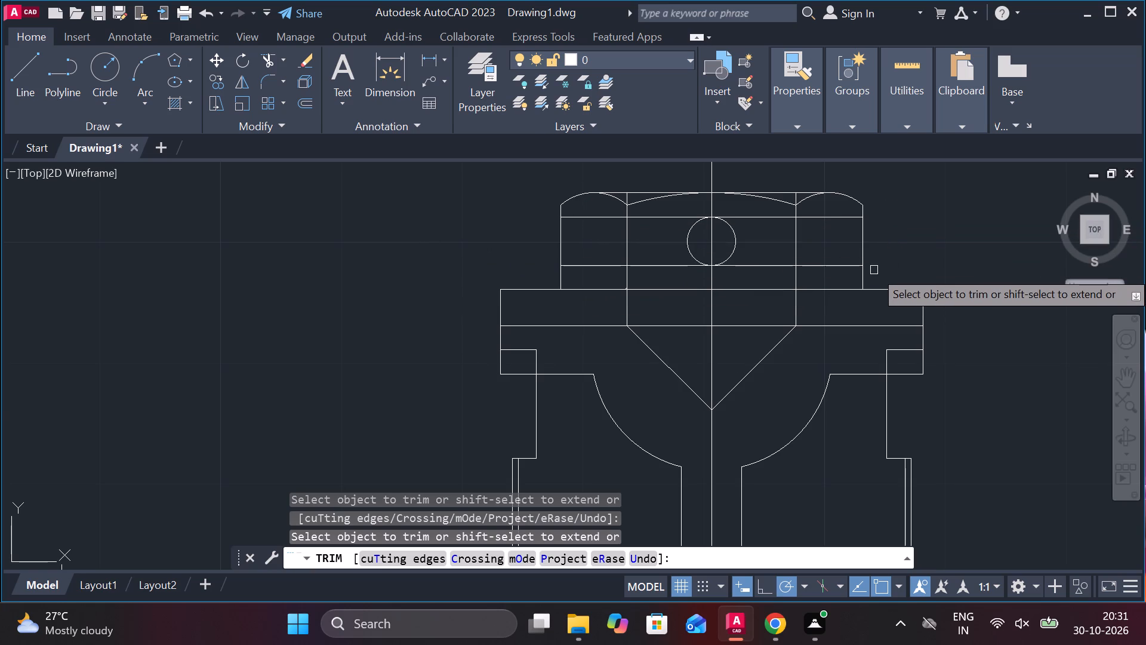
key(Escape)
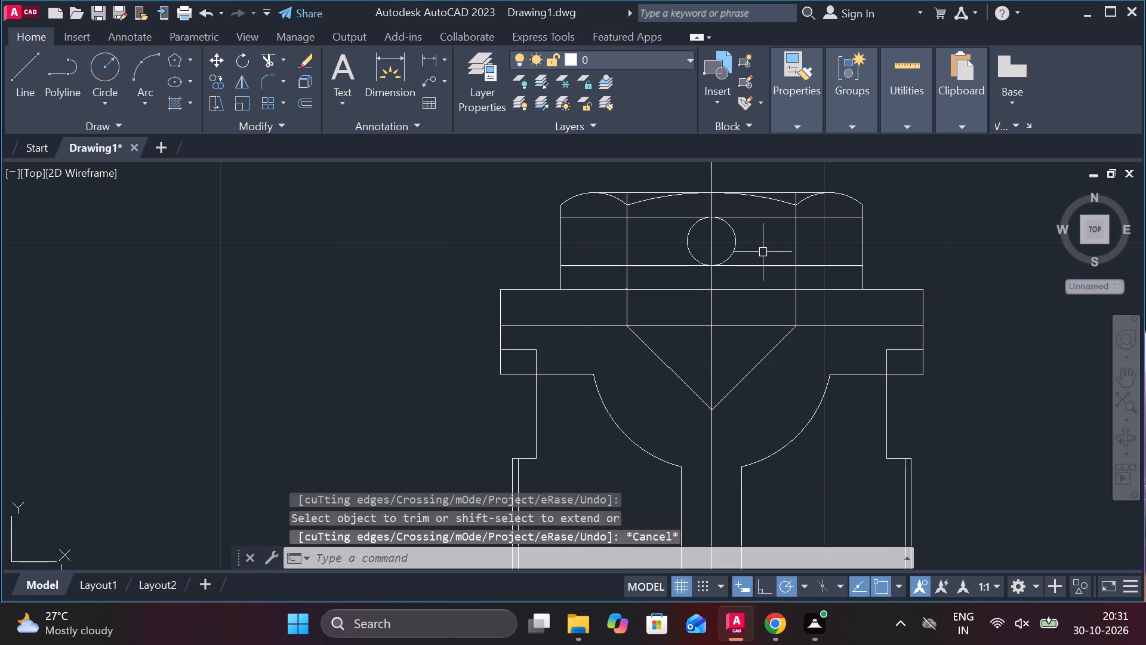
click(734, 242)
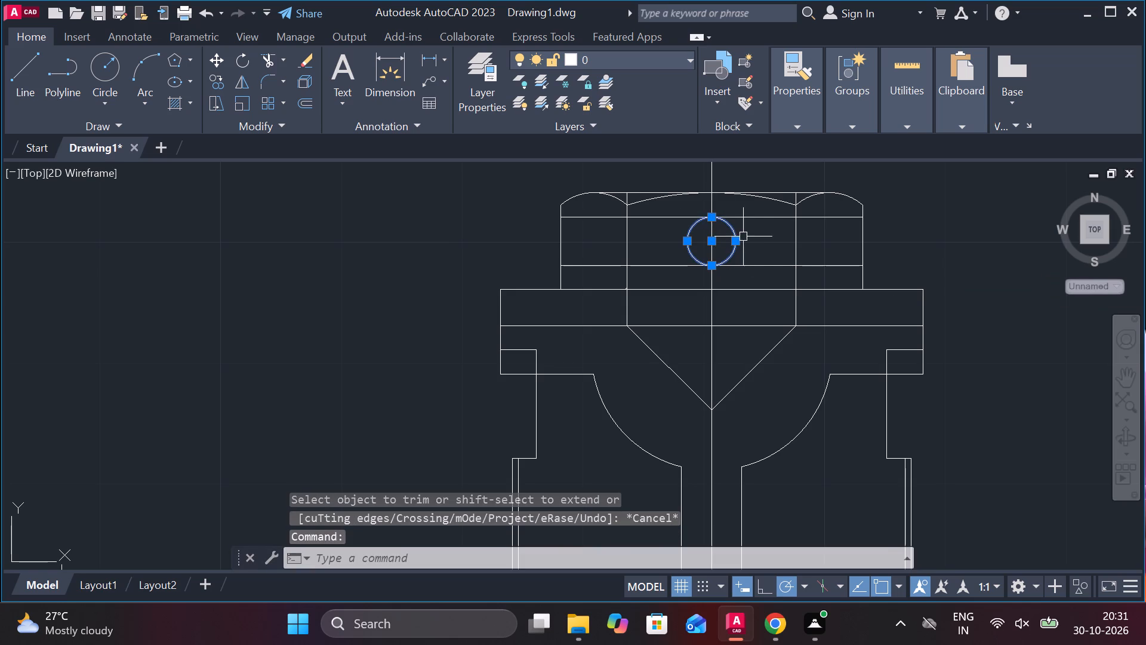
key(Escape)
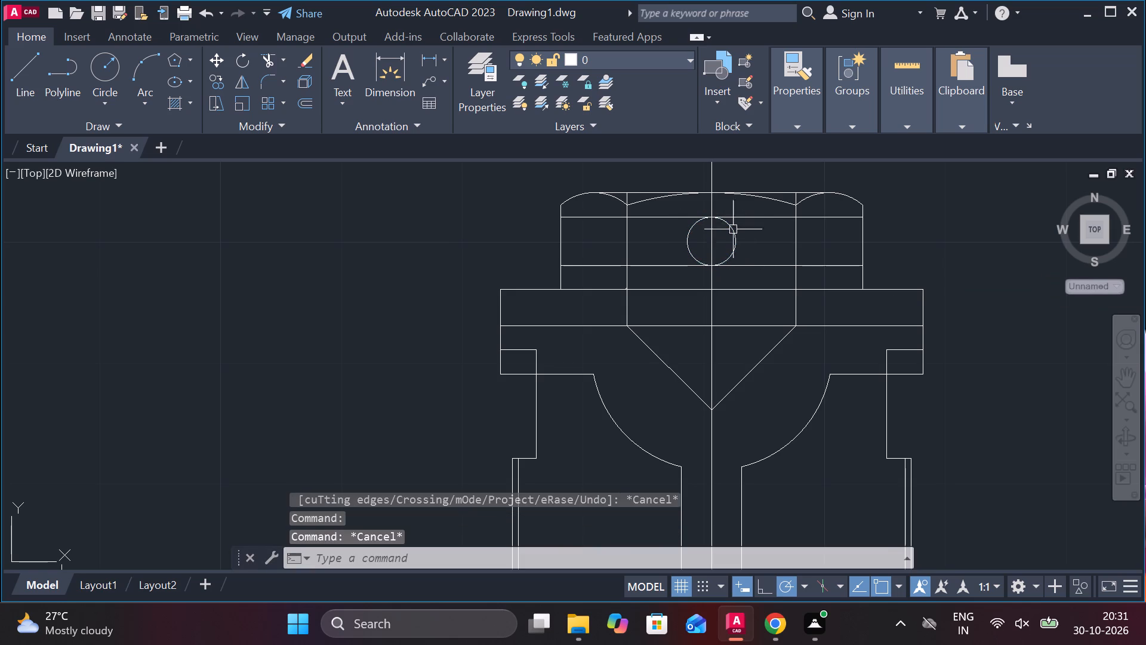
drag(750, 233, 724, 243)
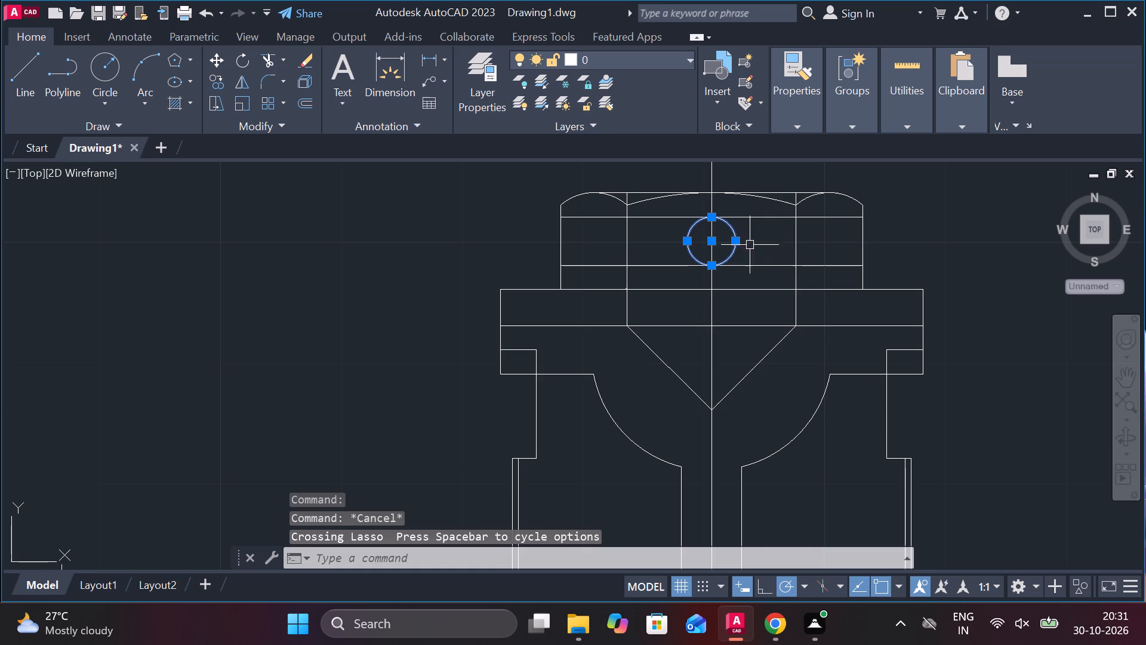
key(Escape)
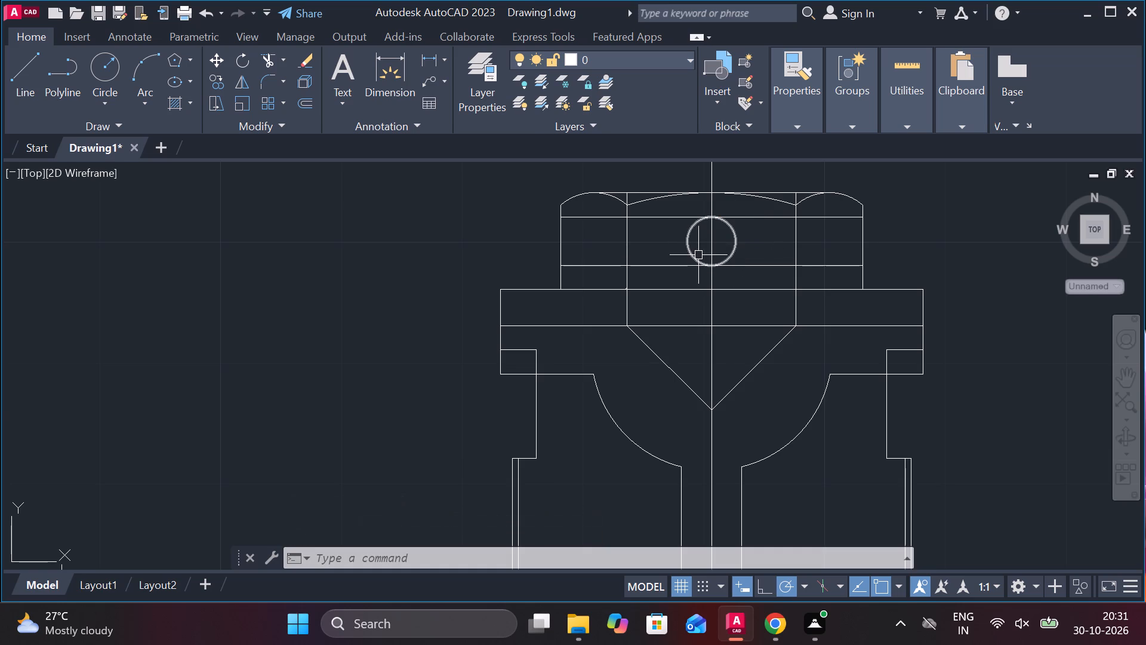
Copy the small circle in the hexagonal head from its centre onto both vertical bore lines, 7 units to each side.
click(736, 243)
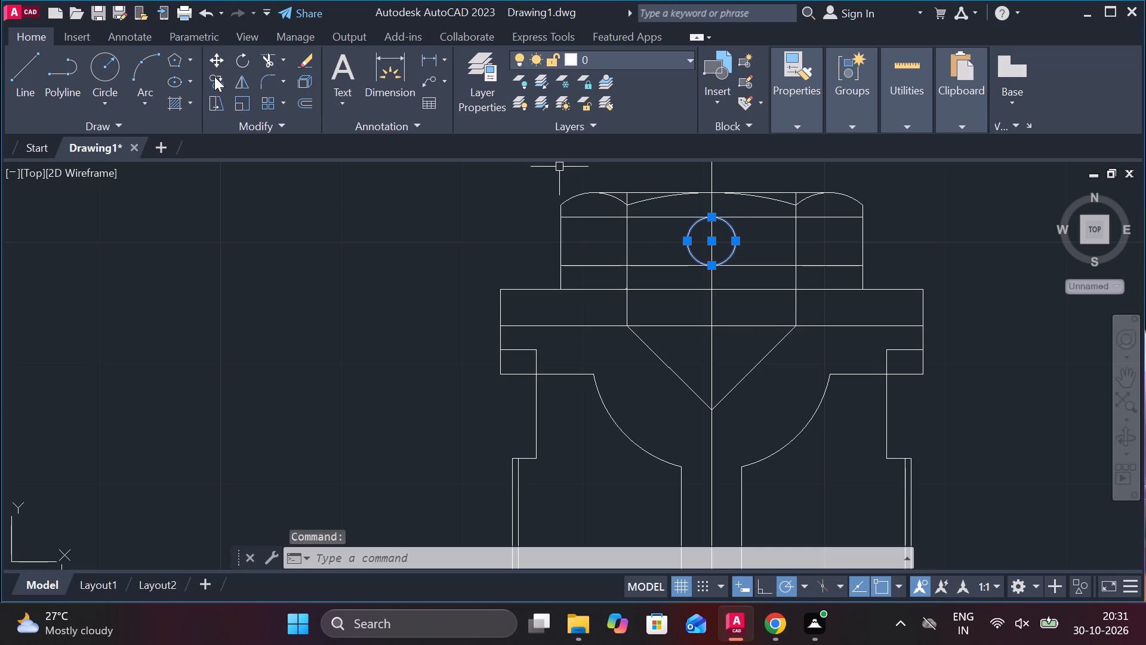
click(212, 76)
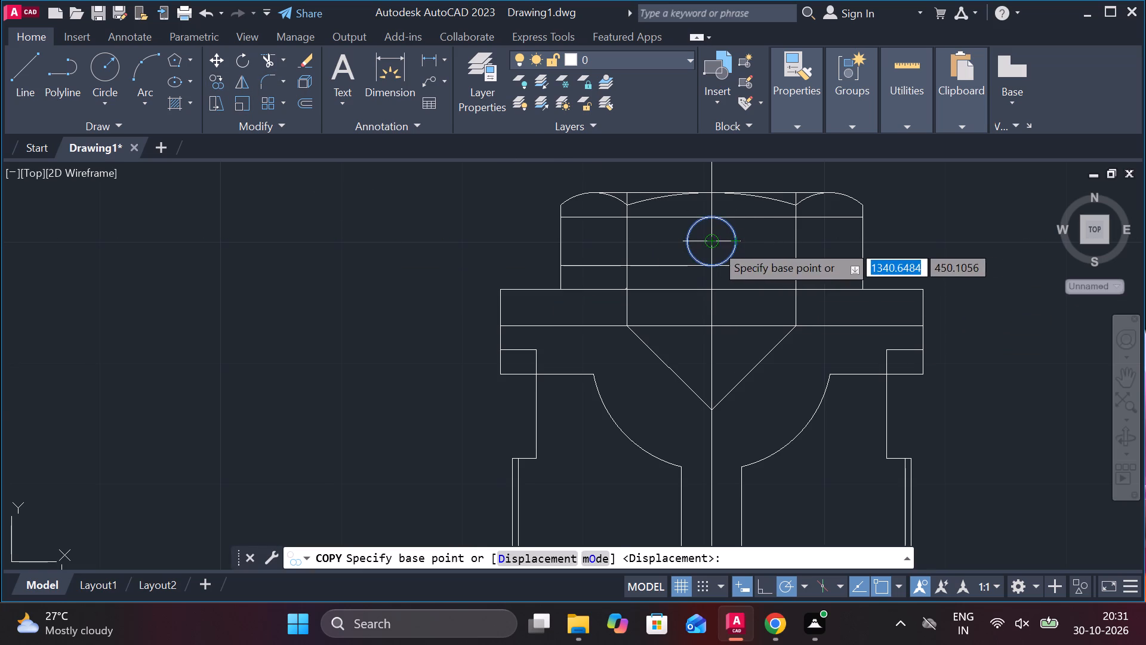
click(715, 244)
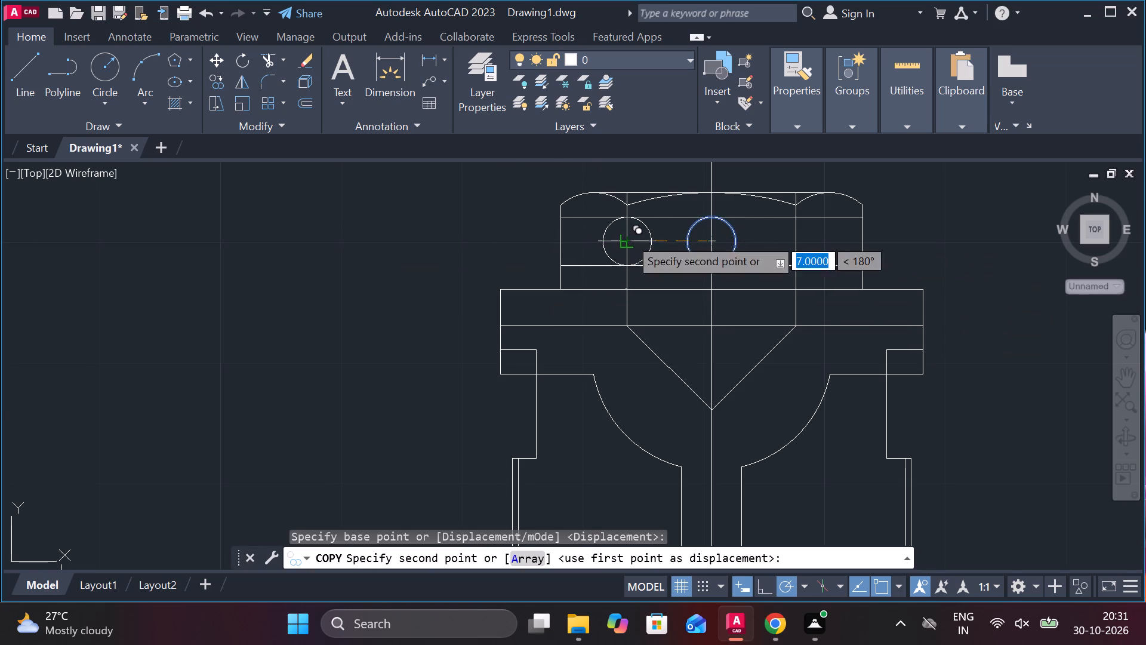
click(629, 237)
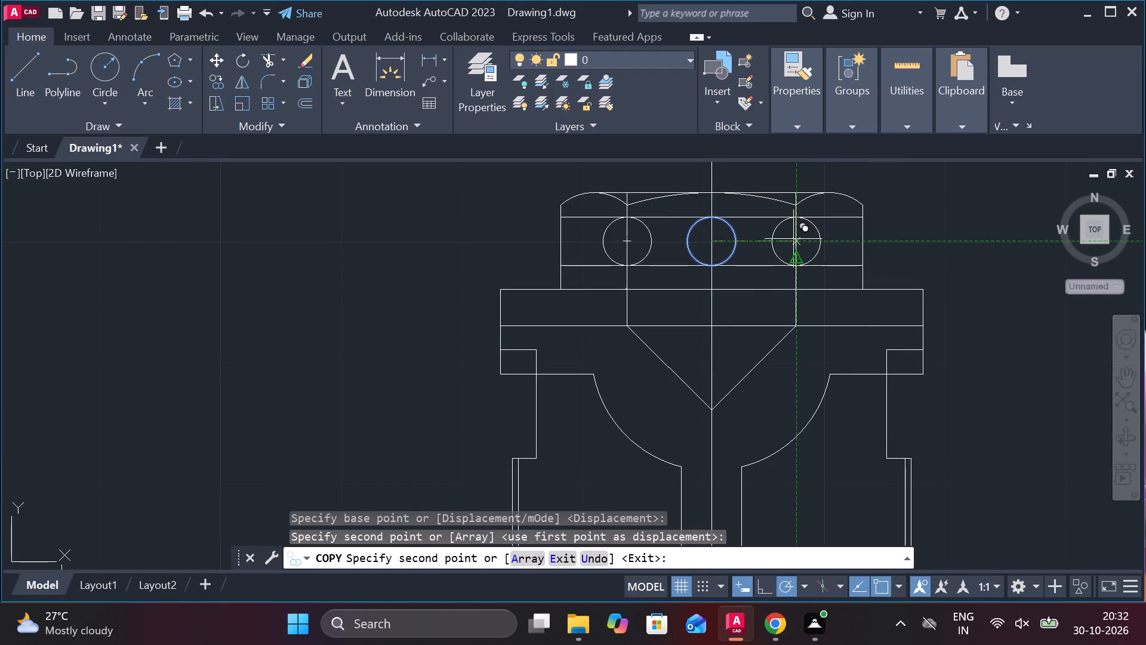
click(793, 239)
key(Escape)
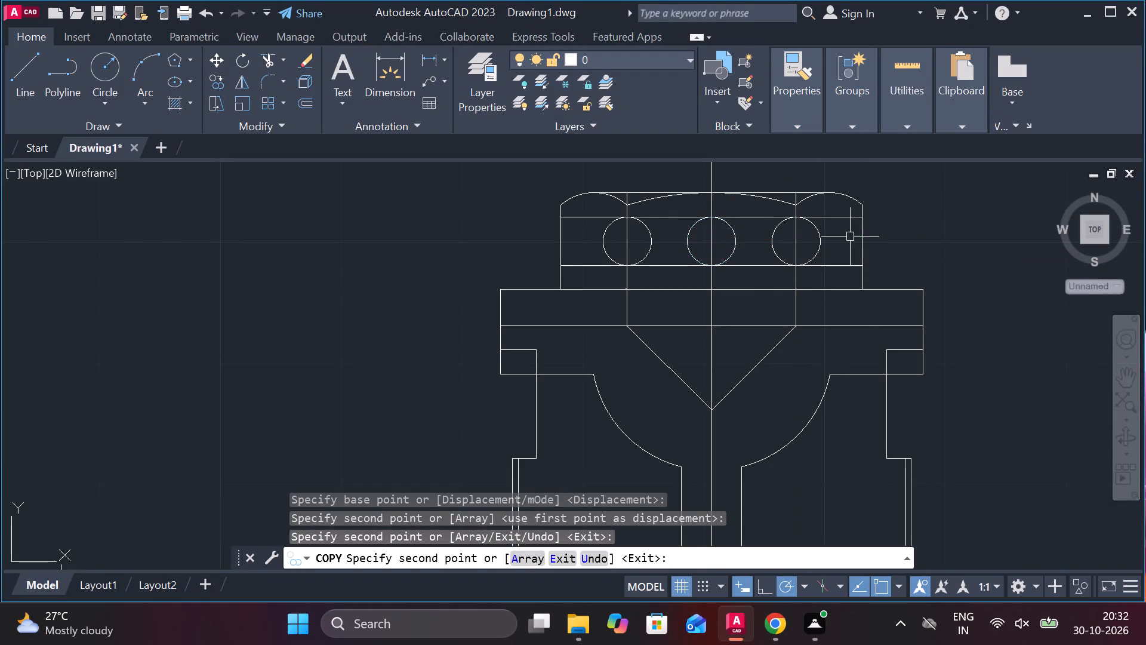
Delete the original small circle on the hexagonal head's vertical centreline.
click(732, 238)
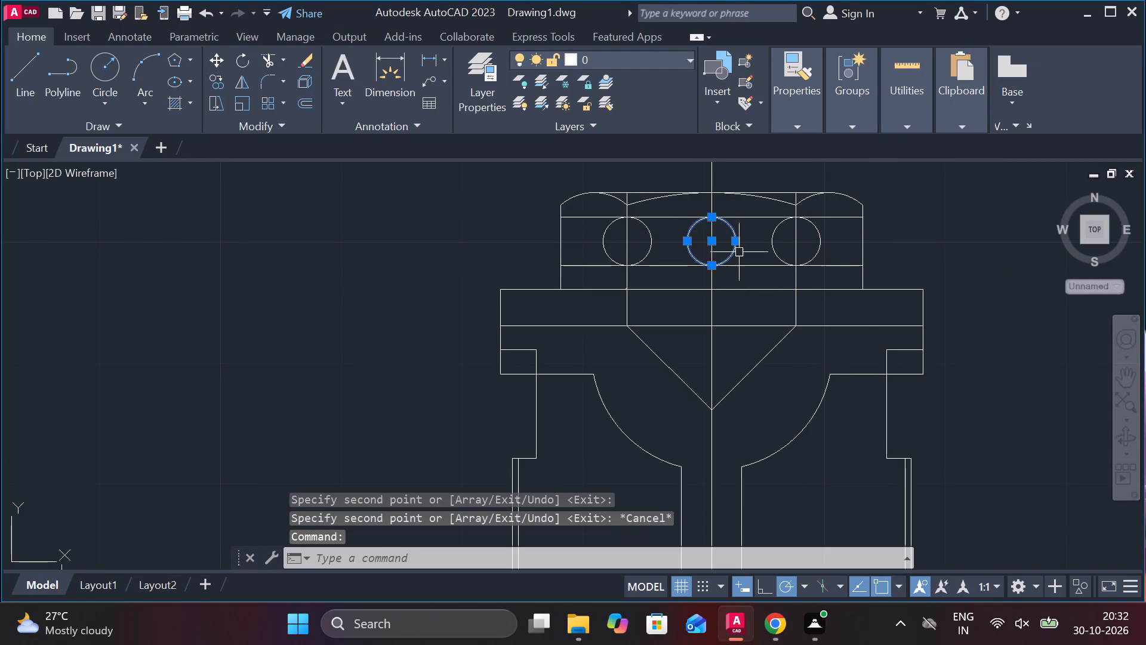
key(Delete)
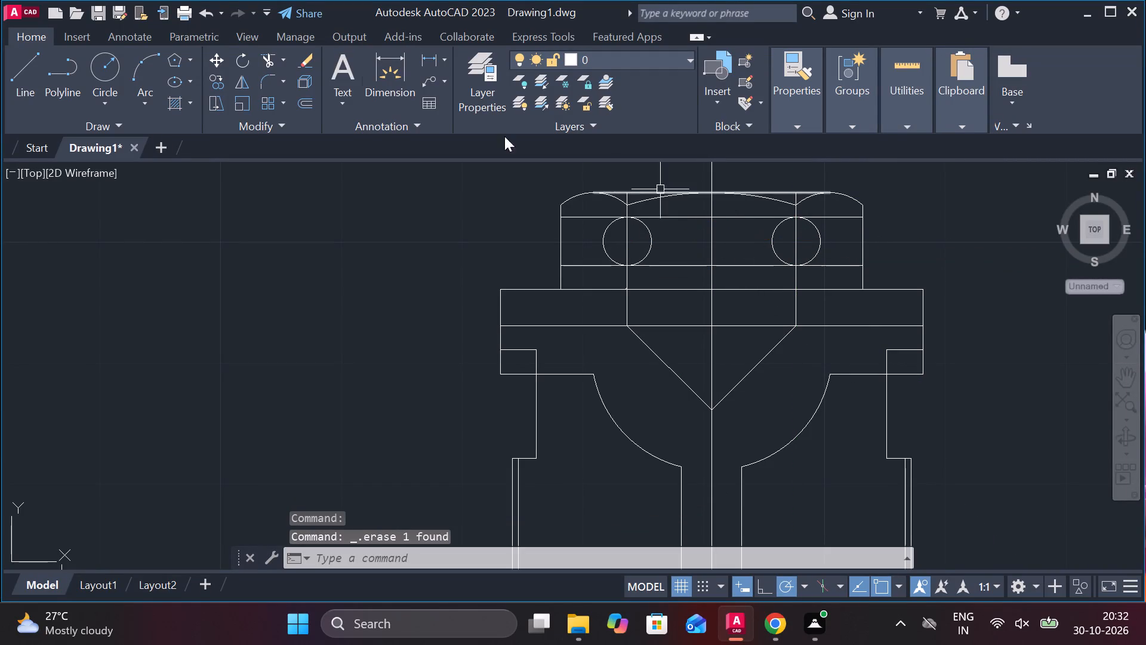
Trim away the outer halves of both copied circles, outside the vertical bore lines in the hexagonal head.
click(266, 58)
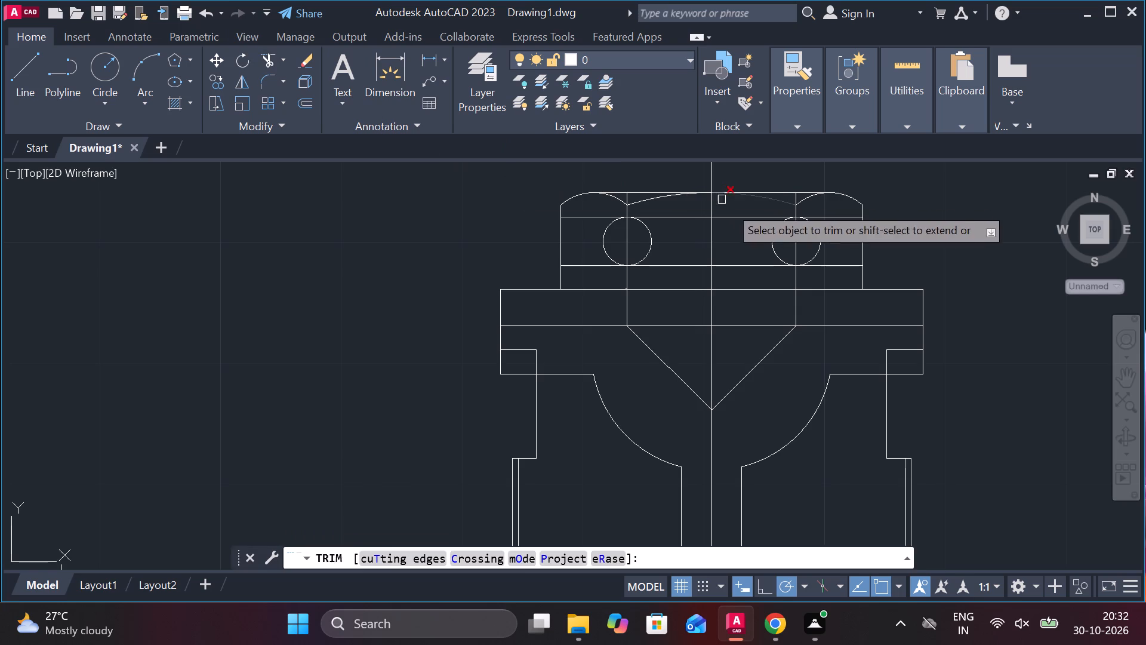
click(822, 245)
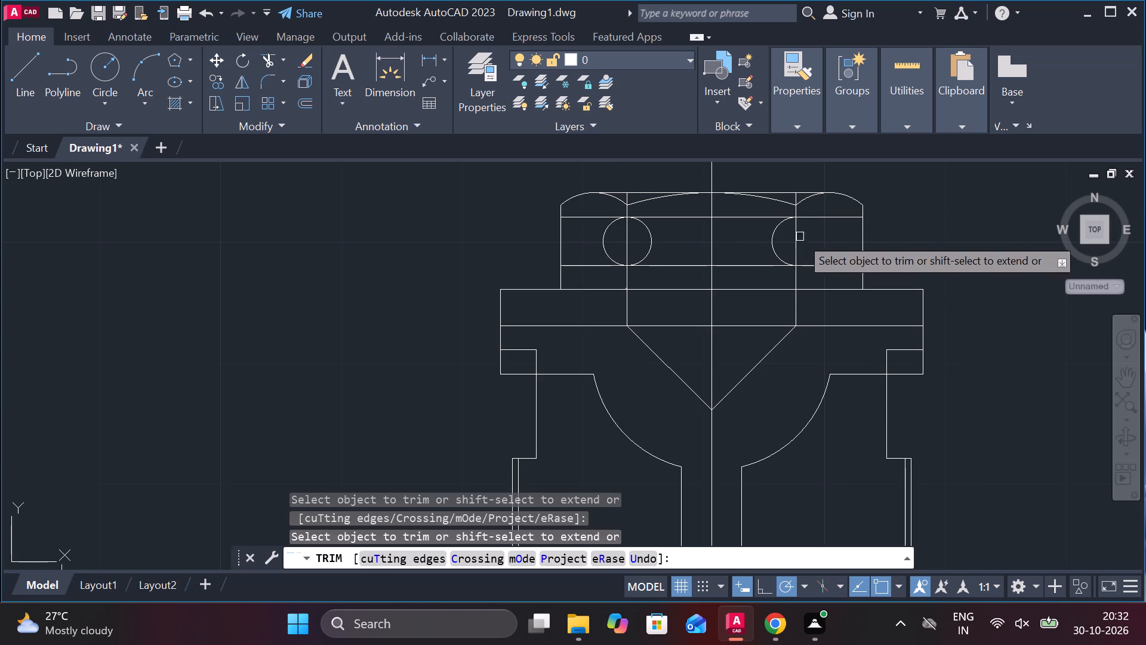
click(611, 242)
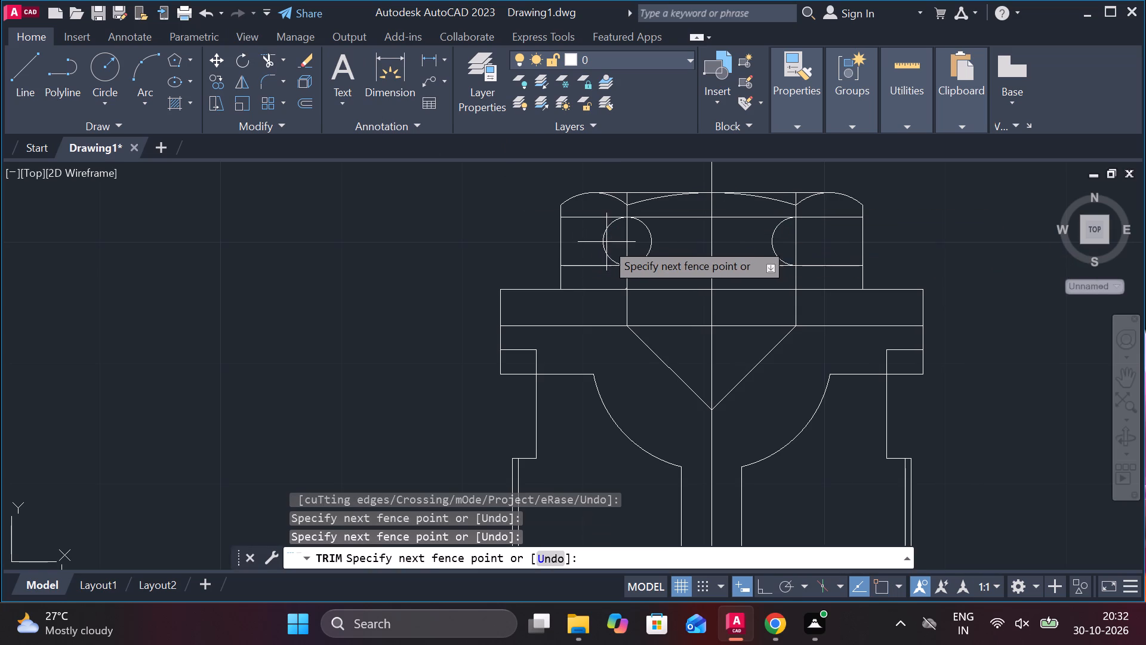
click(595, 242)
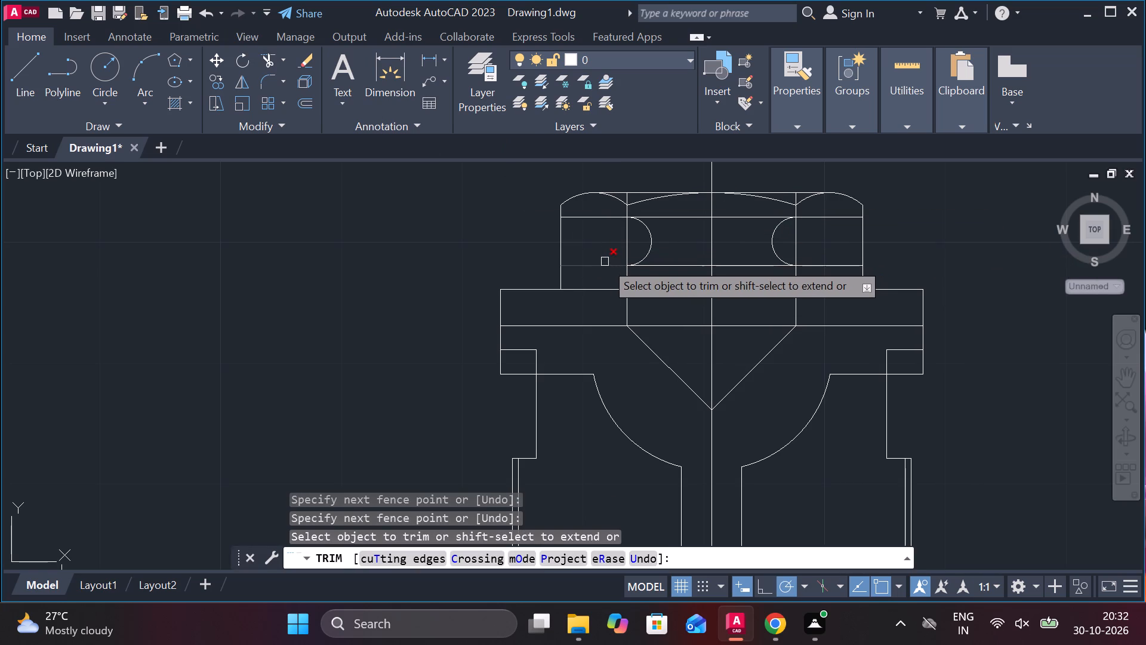
Trim the middle portions of both horizontal cross-hole lines between the two vertical bore lines.
click(685, 219)
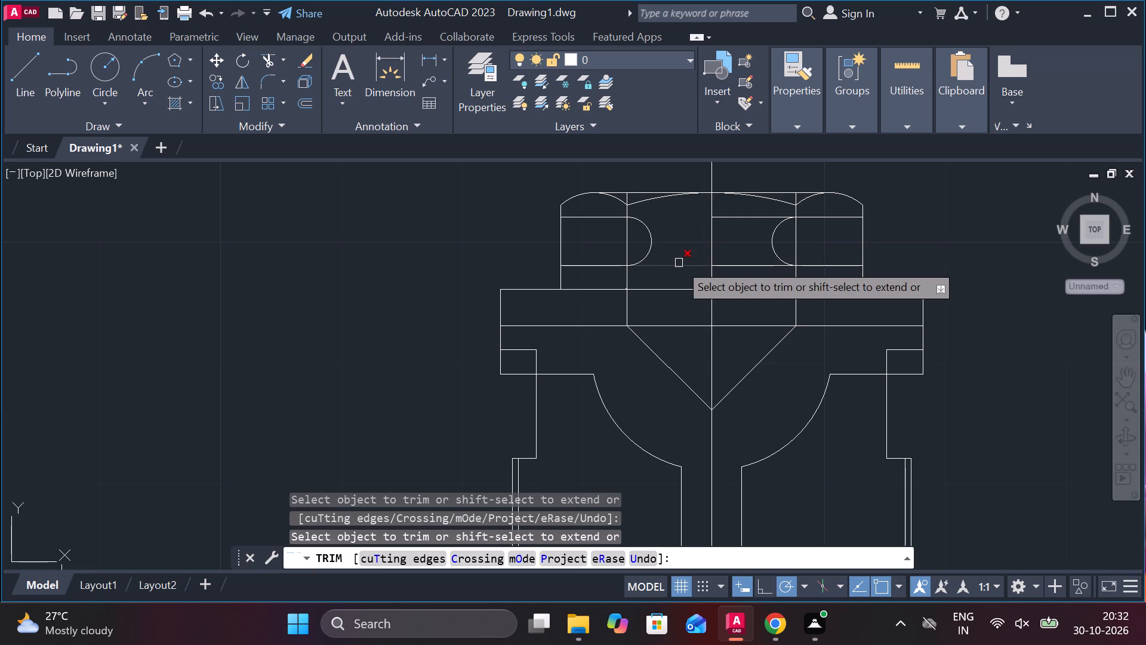
click(679, 263)
click(743, 221)
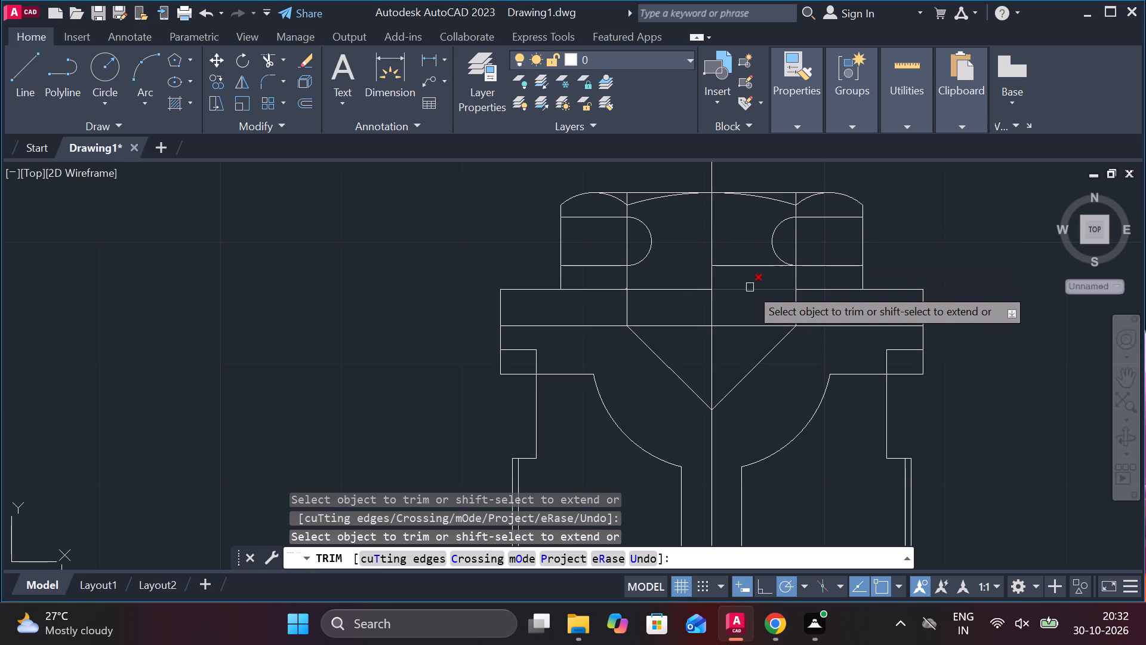
click(747, 266)
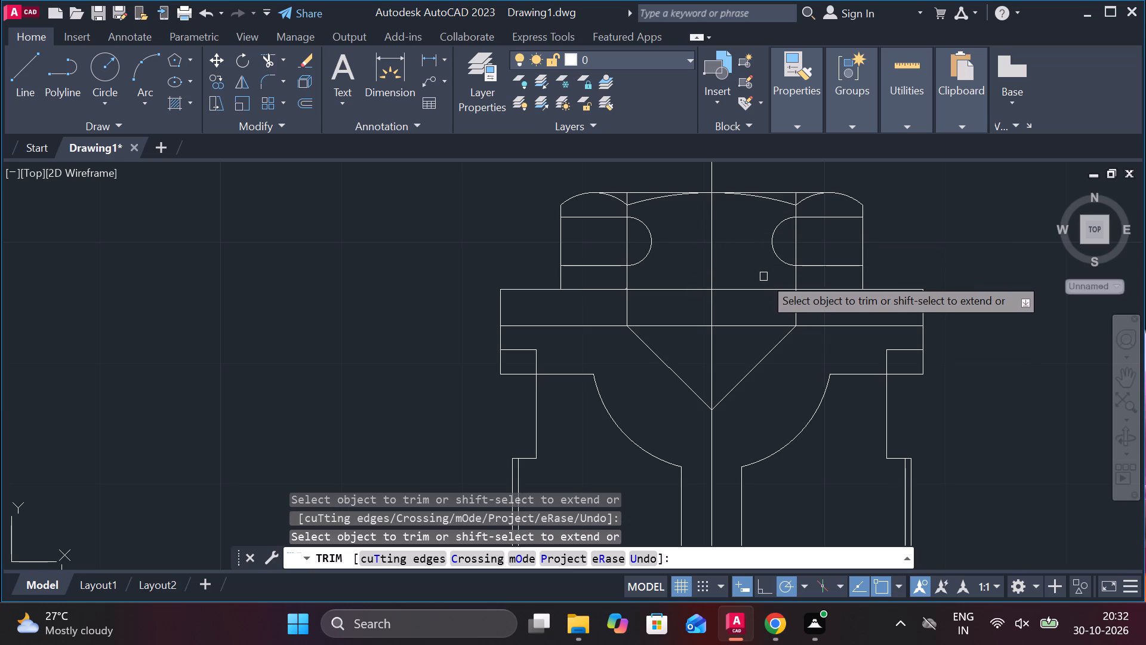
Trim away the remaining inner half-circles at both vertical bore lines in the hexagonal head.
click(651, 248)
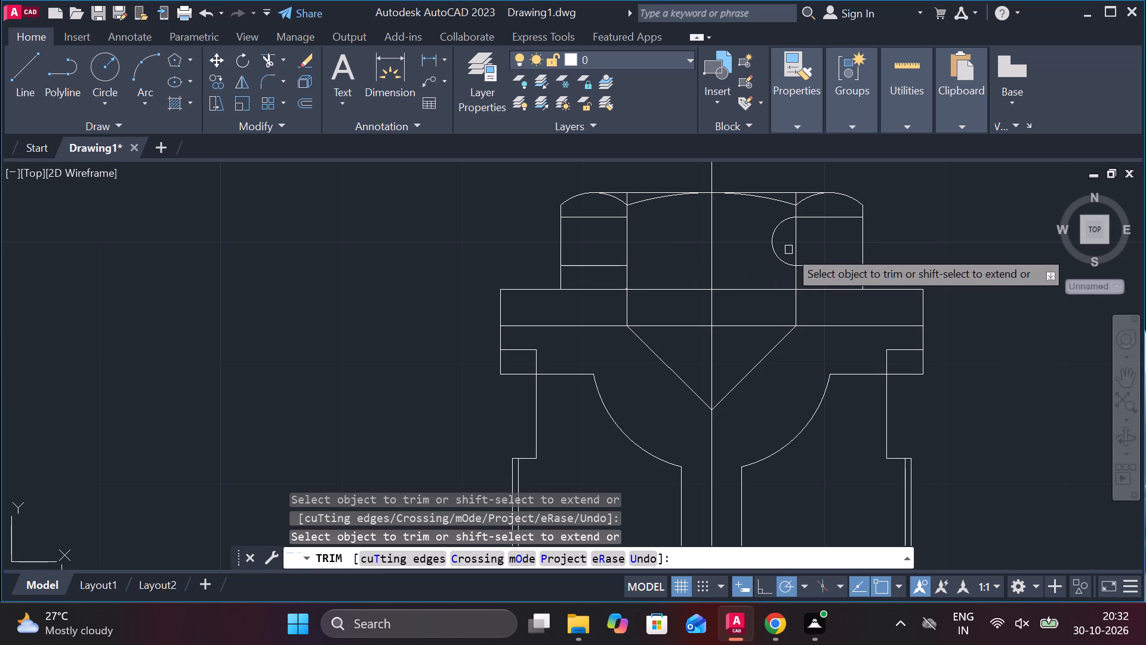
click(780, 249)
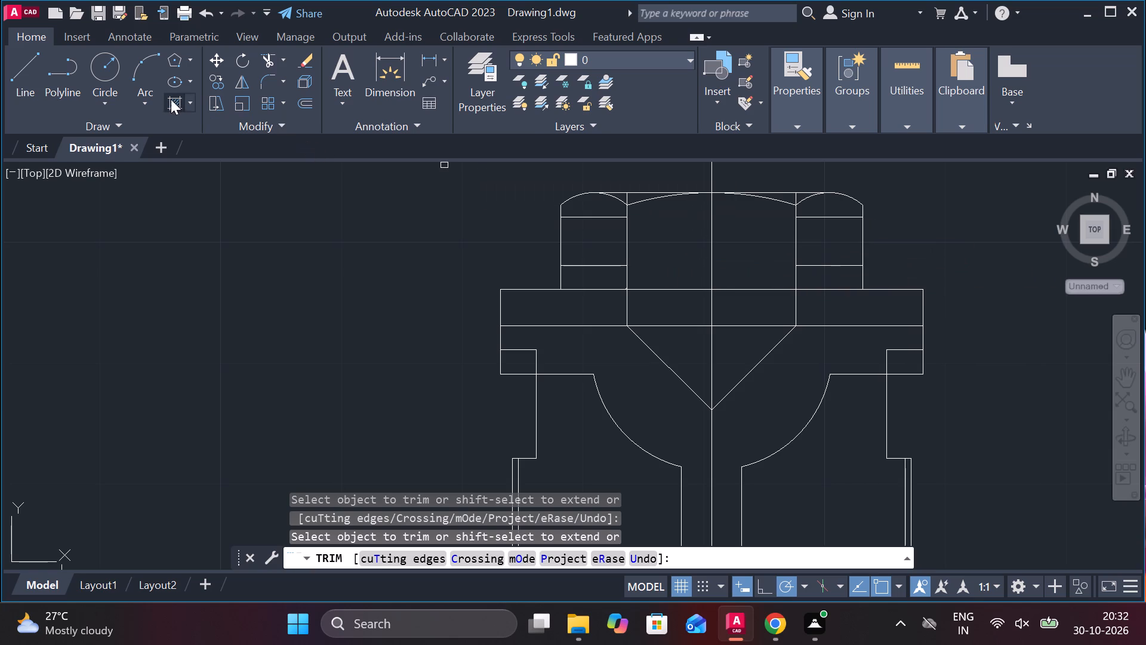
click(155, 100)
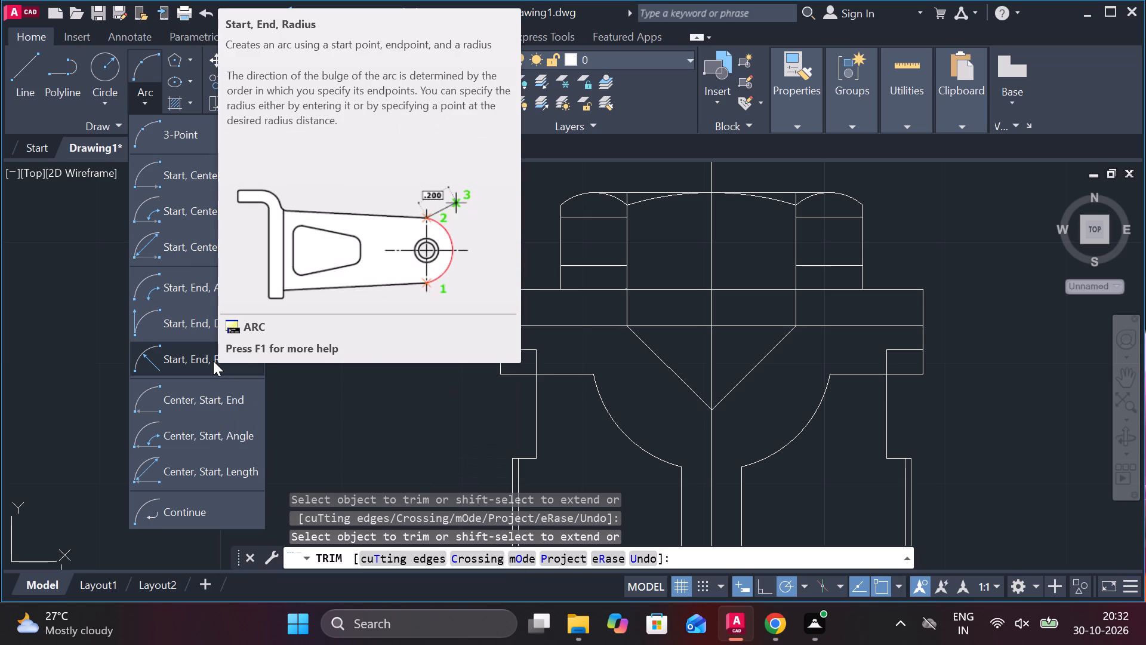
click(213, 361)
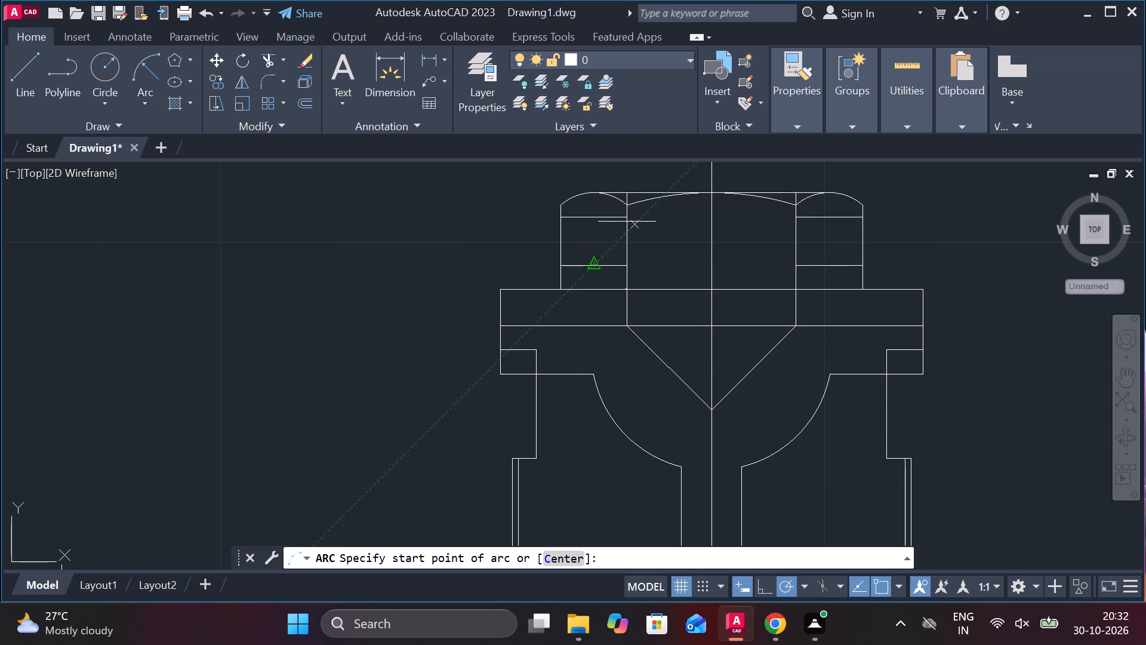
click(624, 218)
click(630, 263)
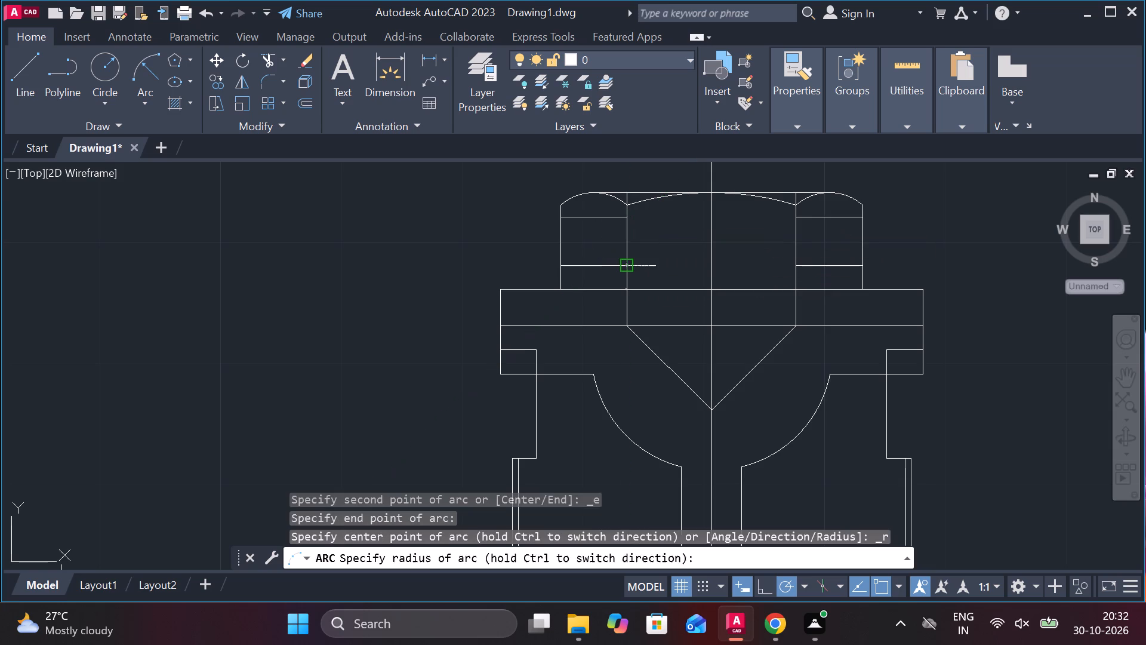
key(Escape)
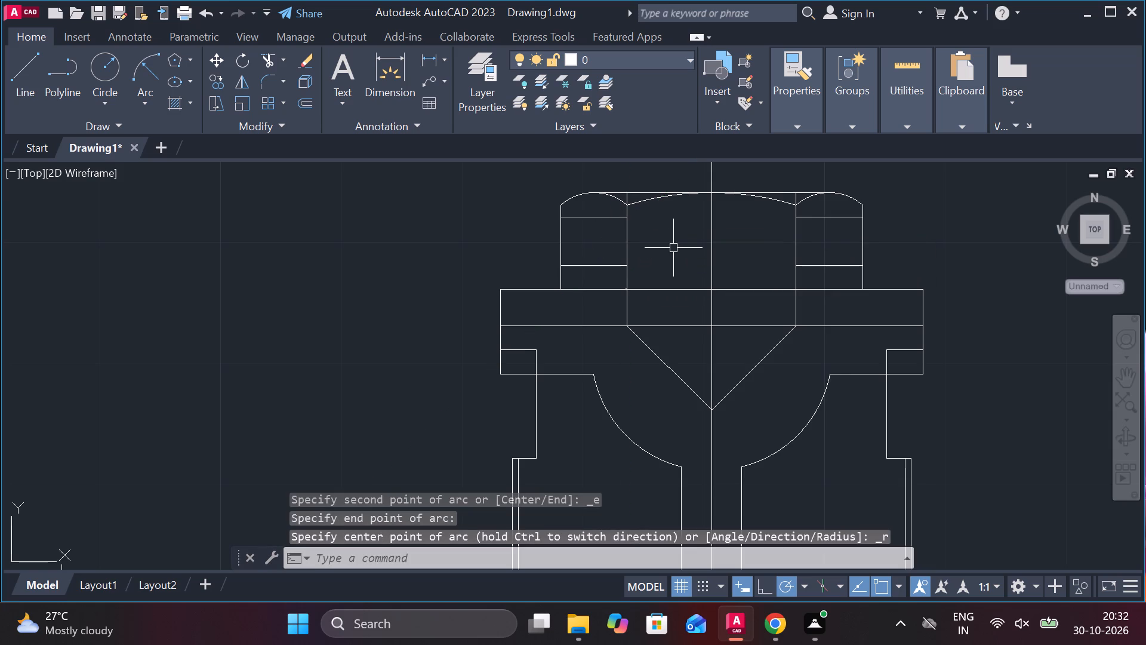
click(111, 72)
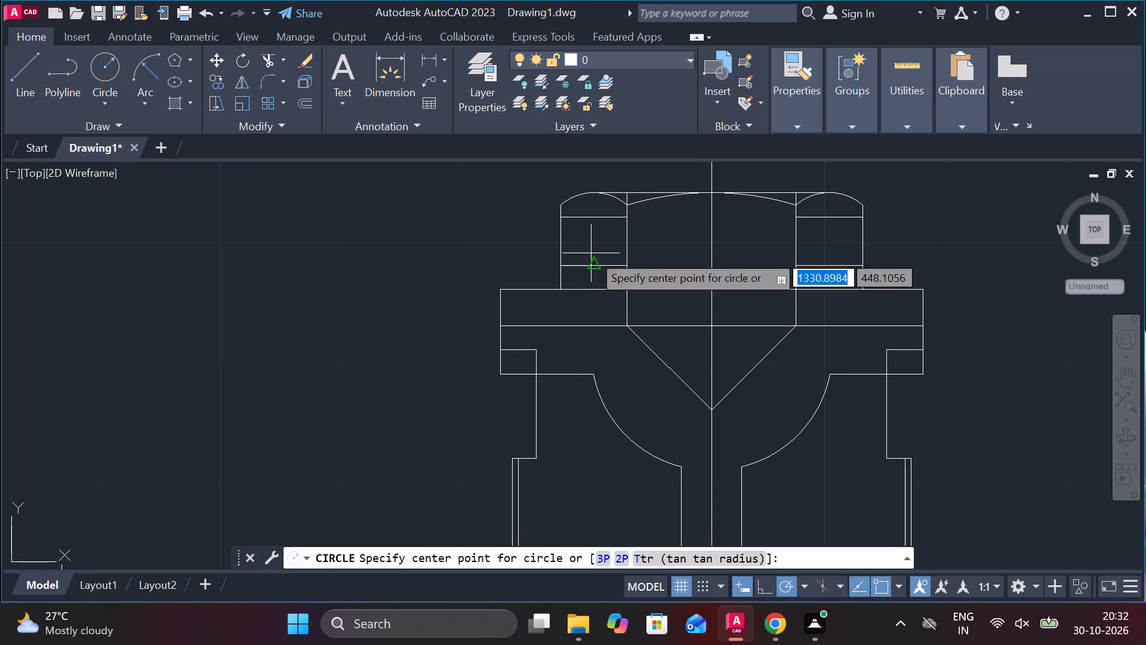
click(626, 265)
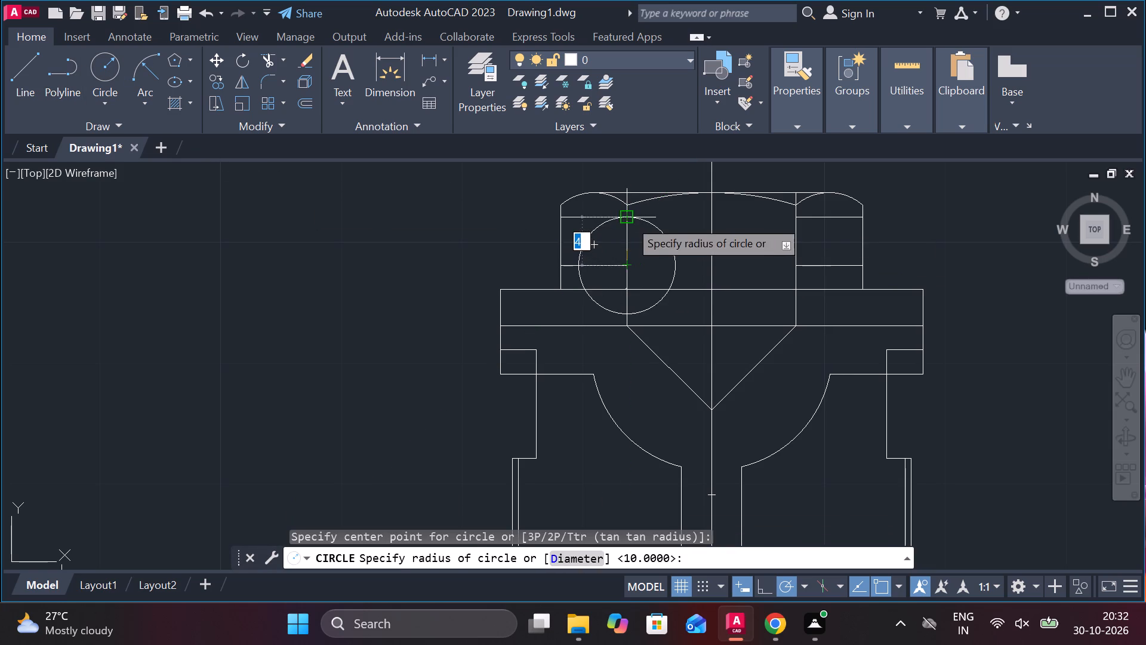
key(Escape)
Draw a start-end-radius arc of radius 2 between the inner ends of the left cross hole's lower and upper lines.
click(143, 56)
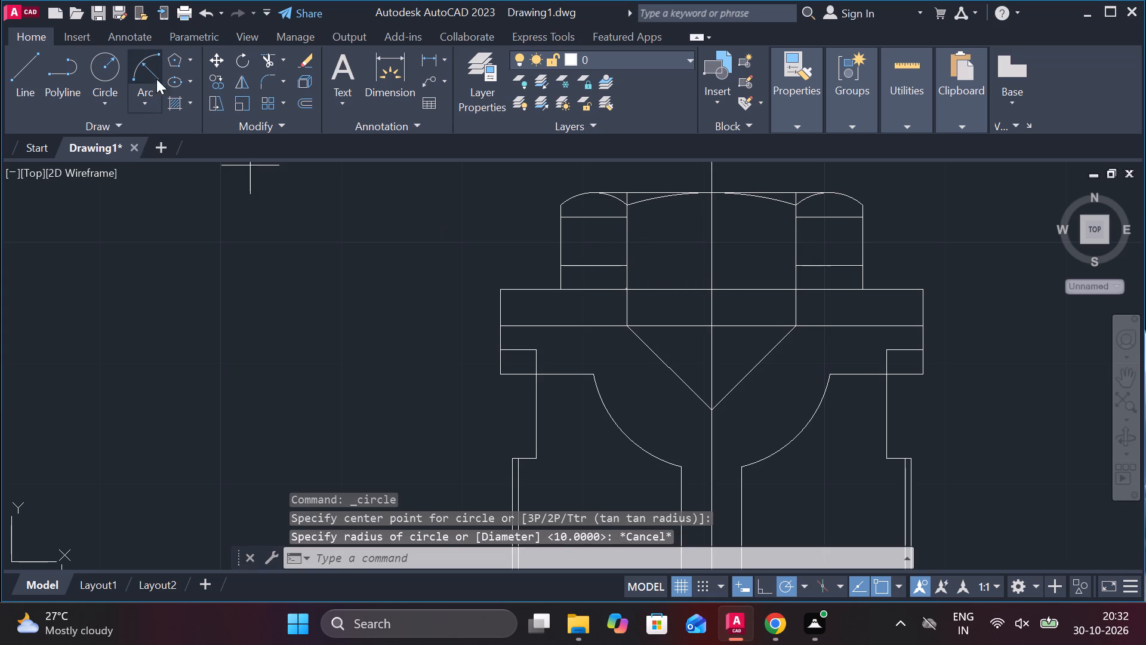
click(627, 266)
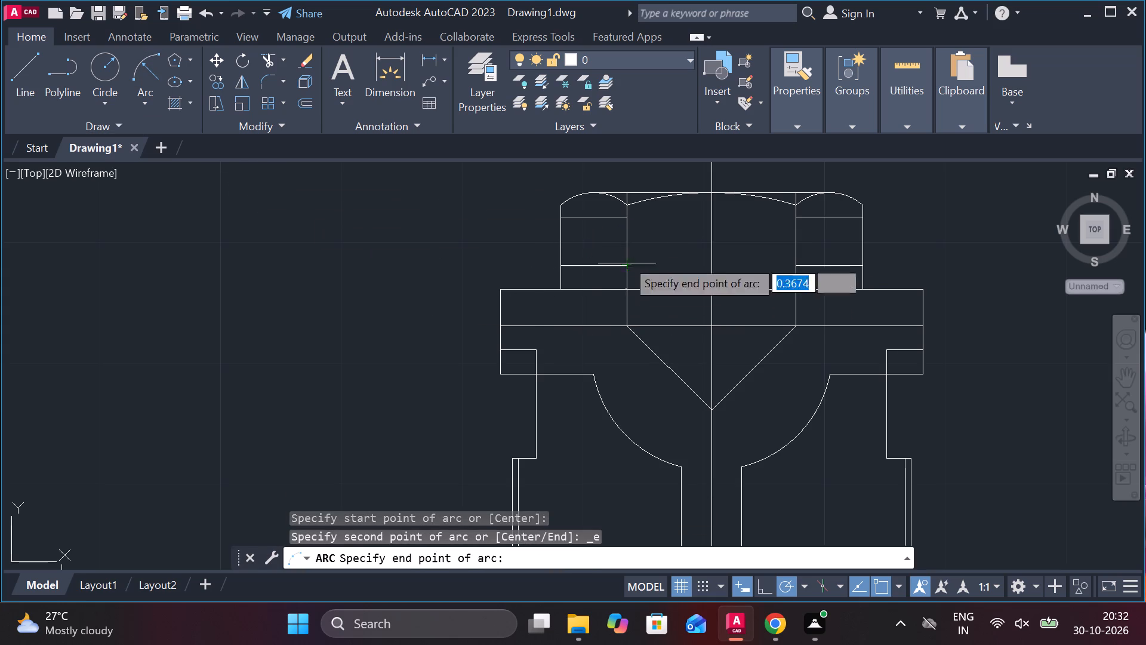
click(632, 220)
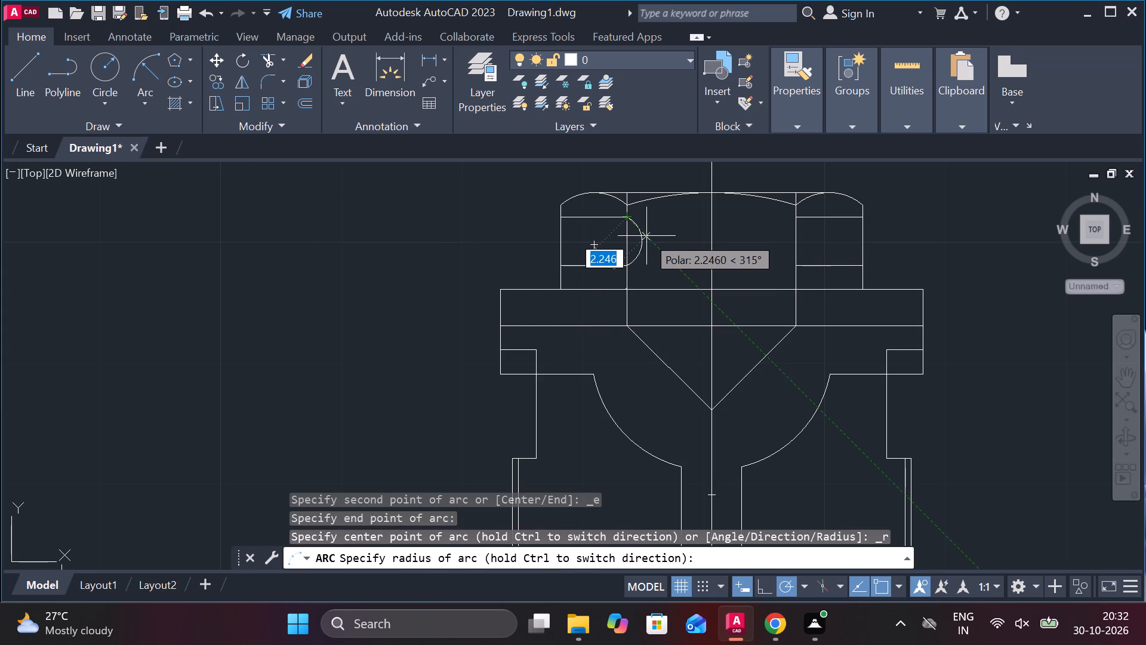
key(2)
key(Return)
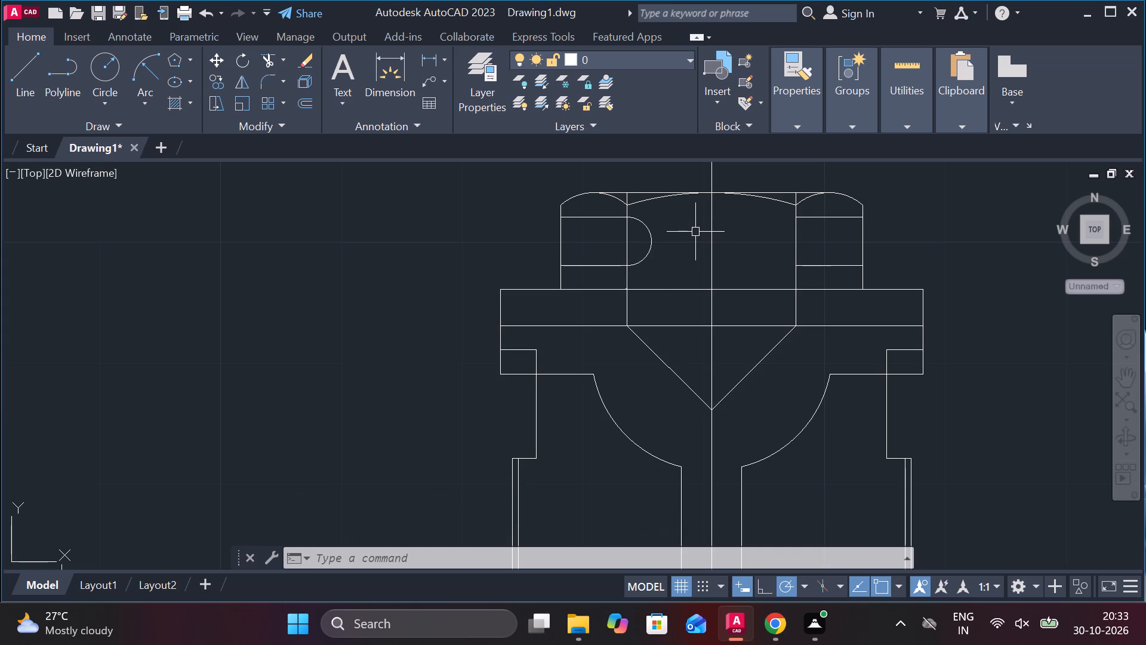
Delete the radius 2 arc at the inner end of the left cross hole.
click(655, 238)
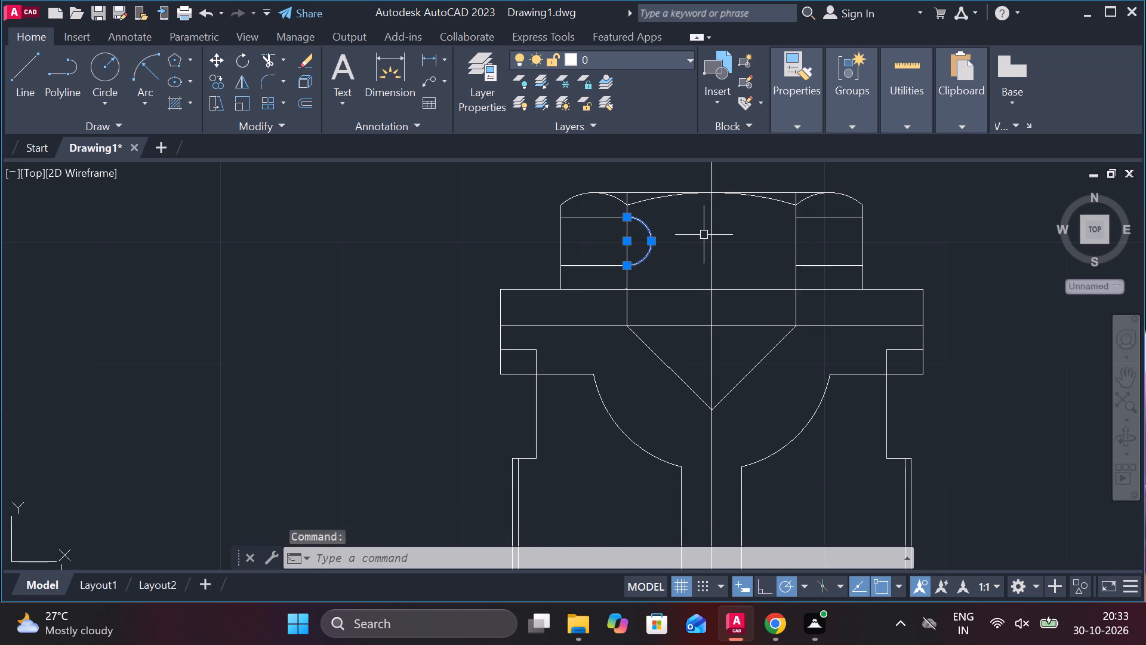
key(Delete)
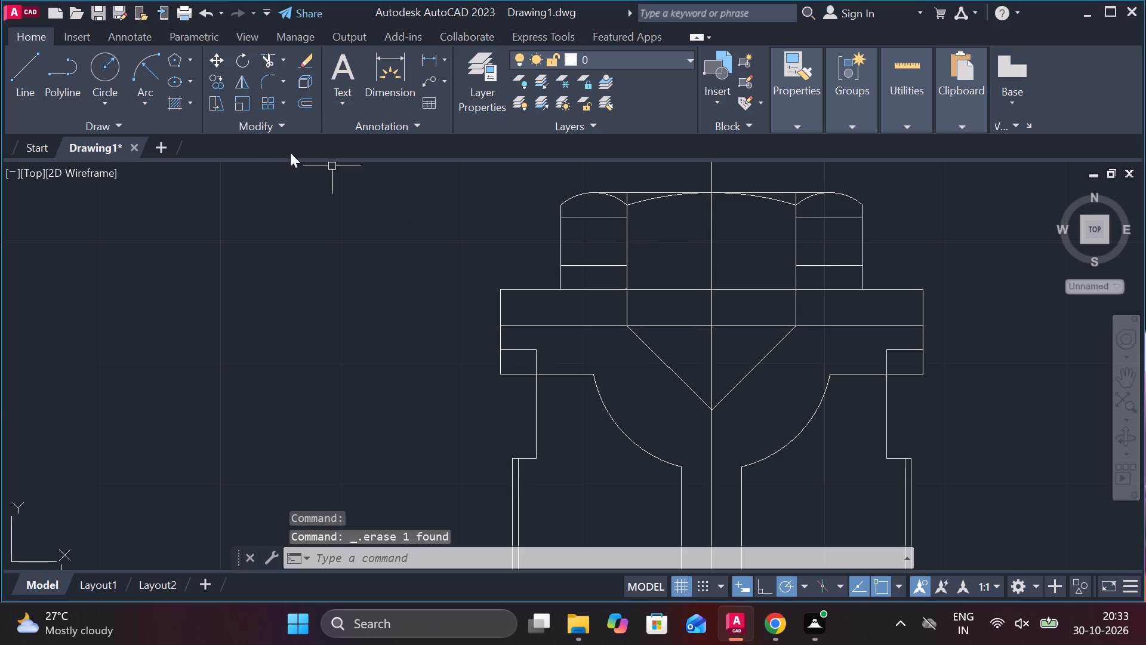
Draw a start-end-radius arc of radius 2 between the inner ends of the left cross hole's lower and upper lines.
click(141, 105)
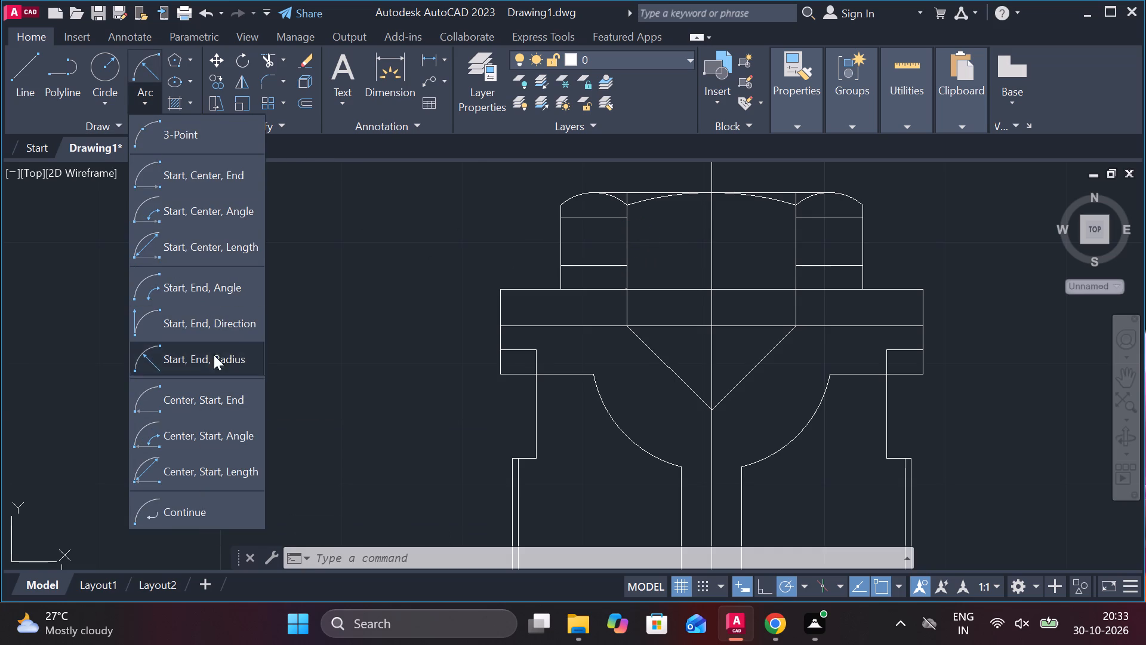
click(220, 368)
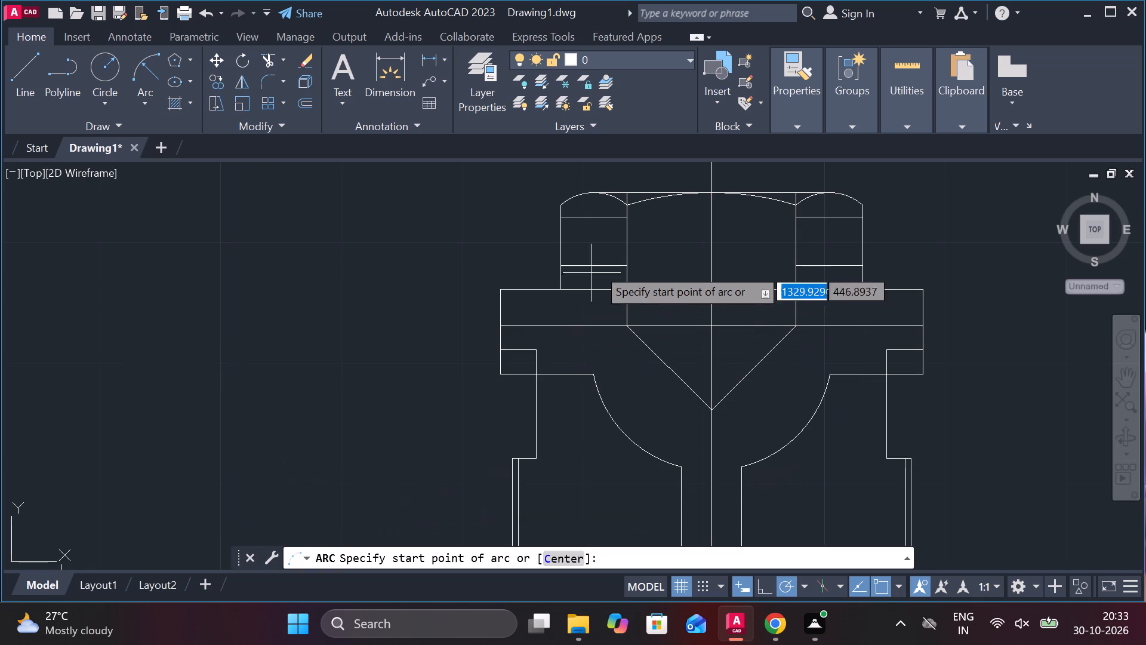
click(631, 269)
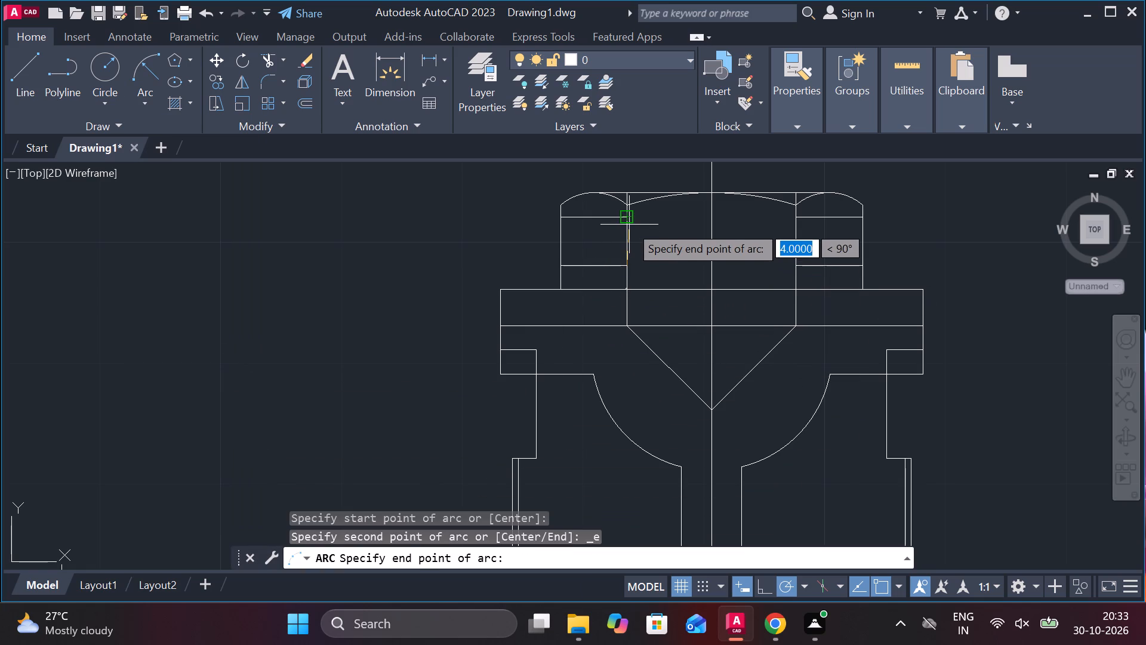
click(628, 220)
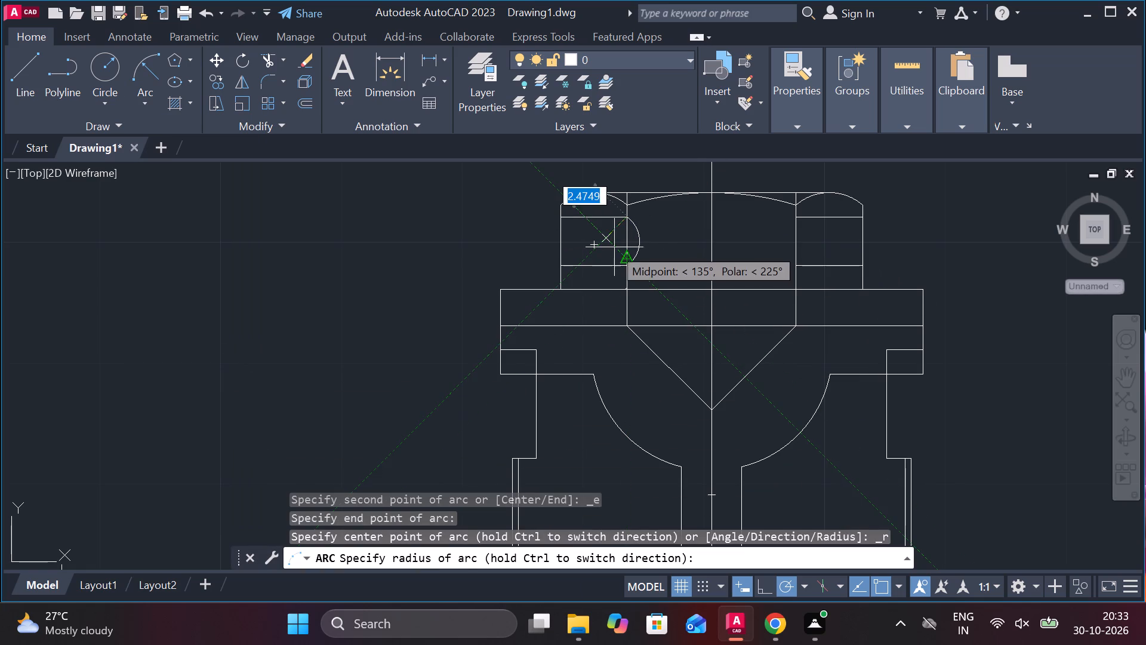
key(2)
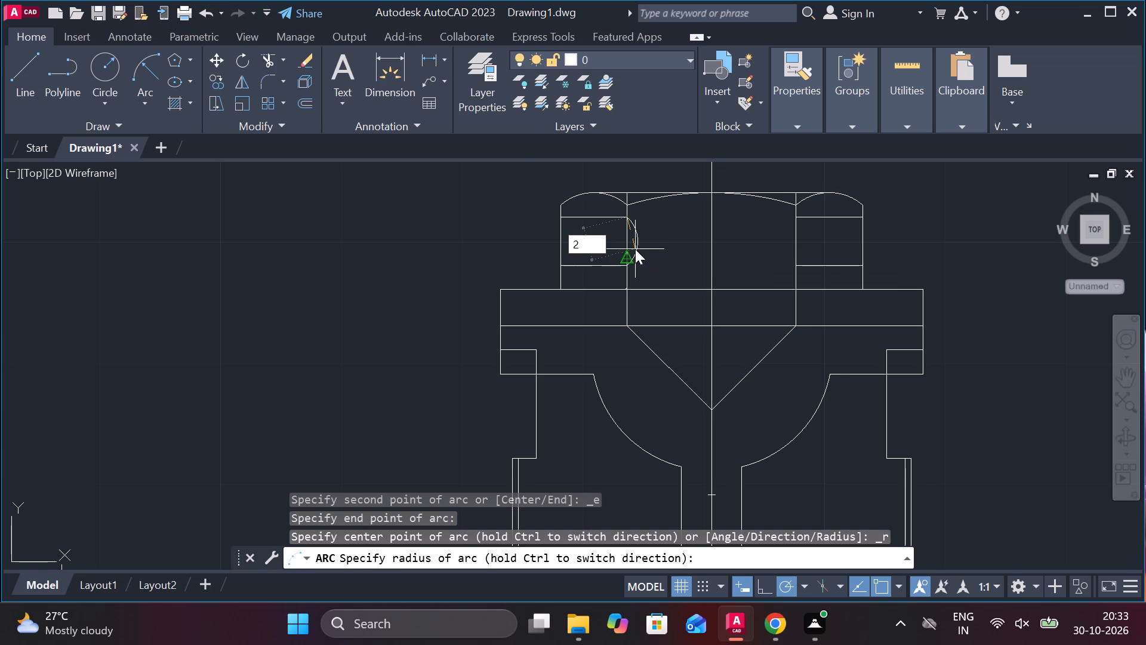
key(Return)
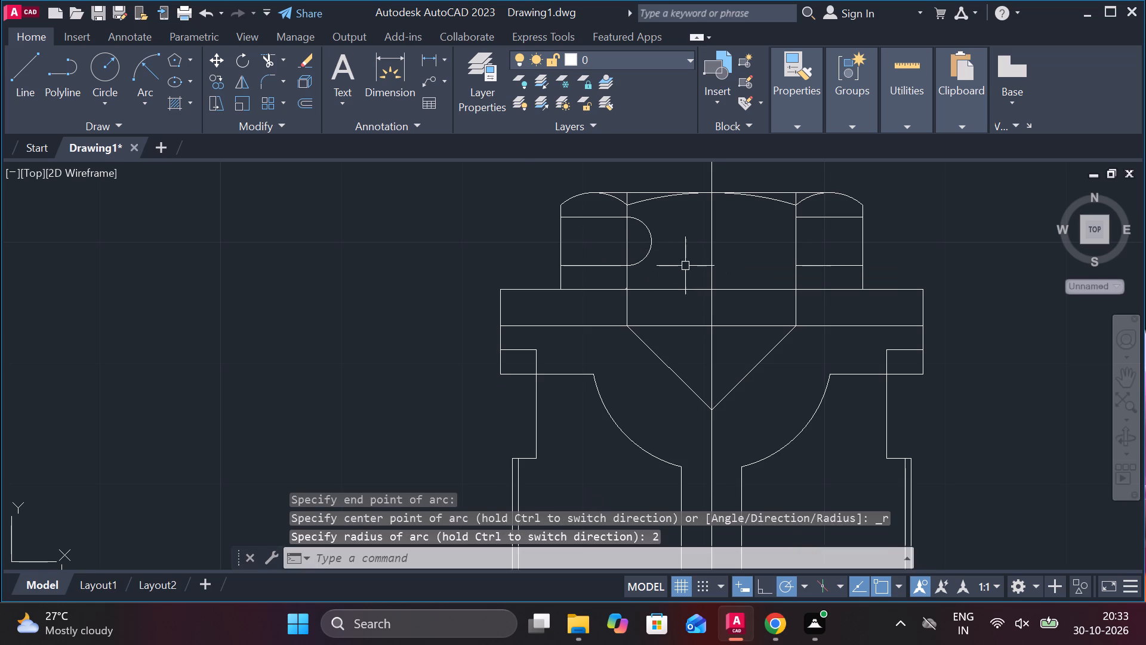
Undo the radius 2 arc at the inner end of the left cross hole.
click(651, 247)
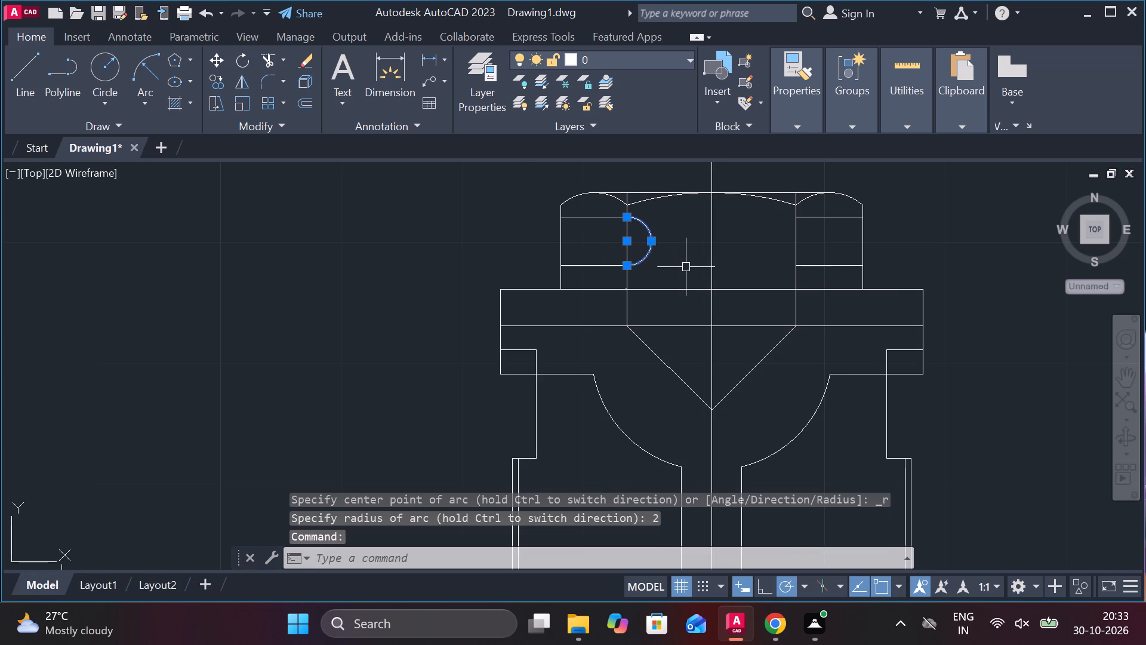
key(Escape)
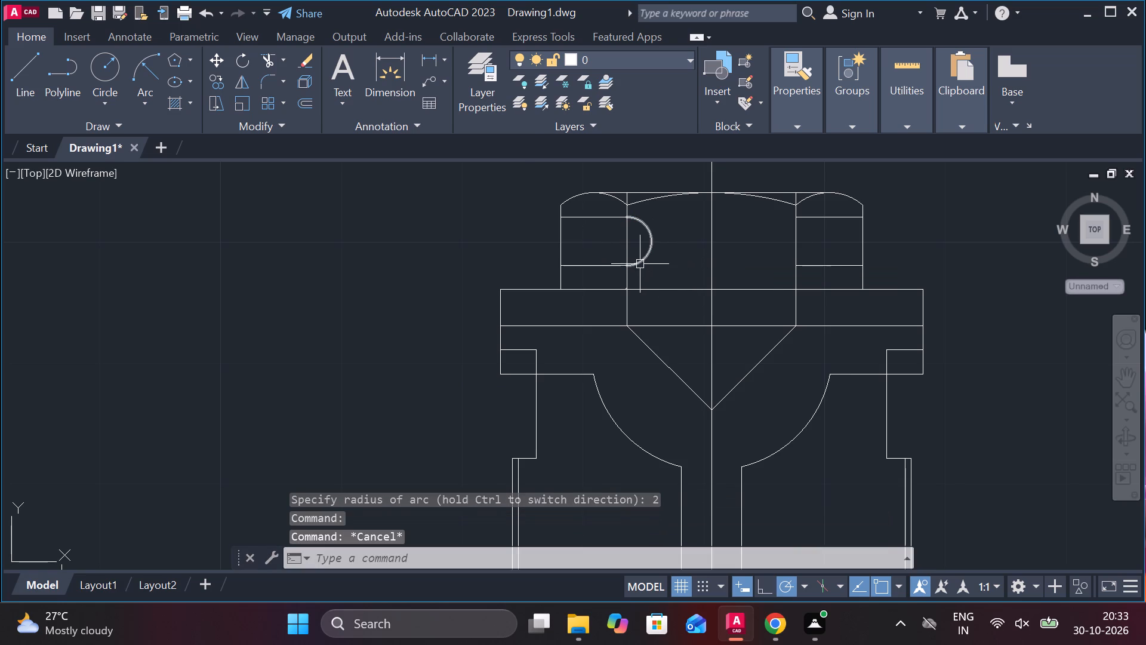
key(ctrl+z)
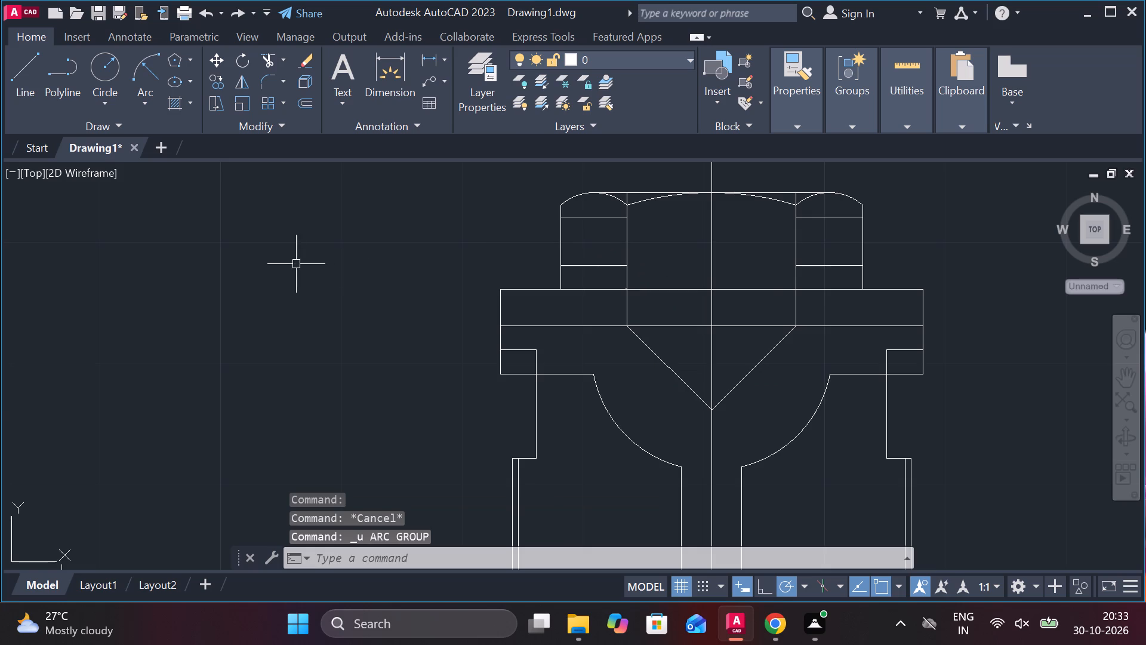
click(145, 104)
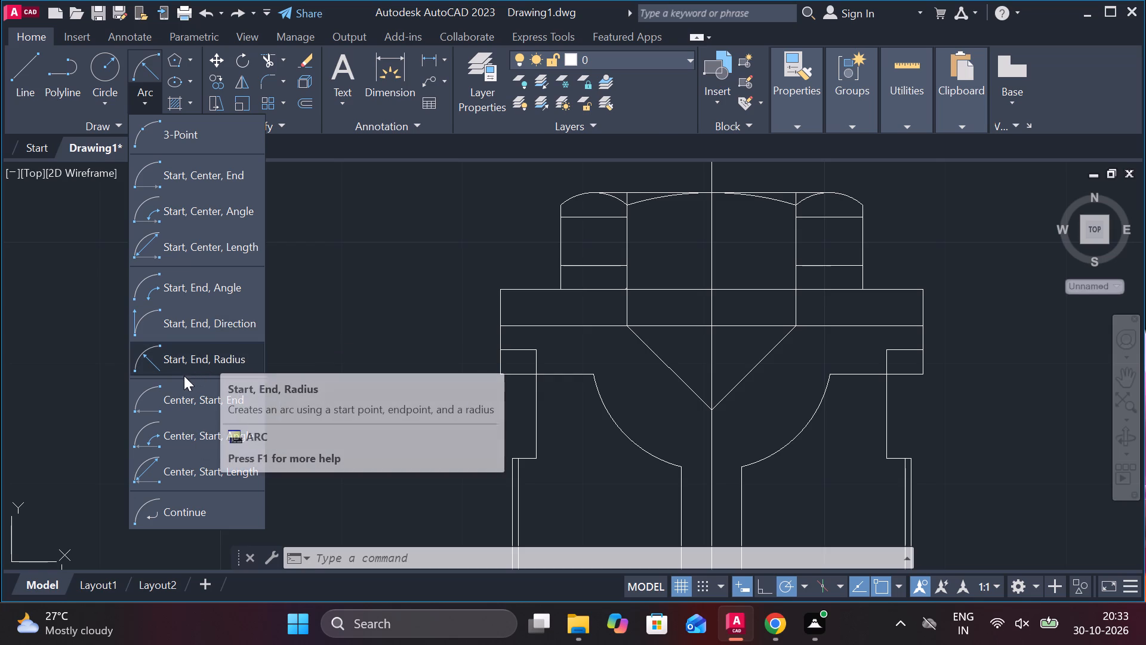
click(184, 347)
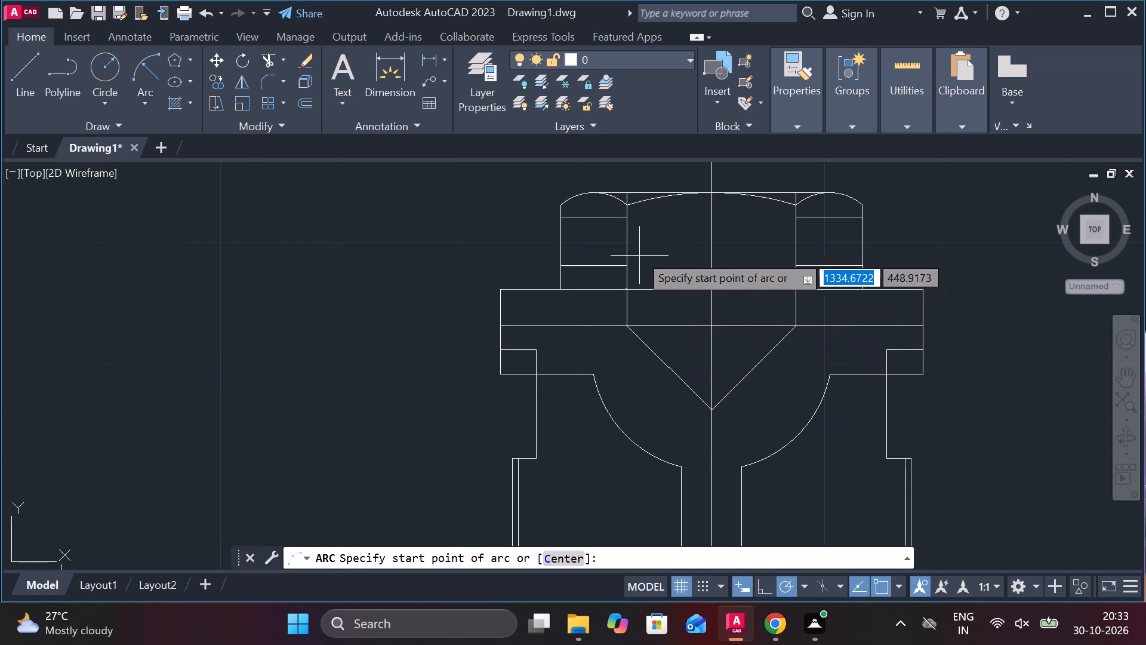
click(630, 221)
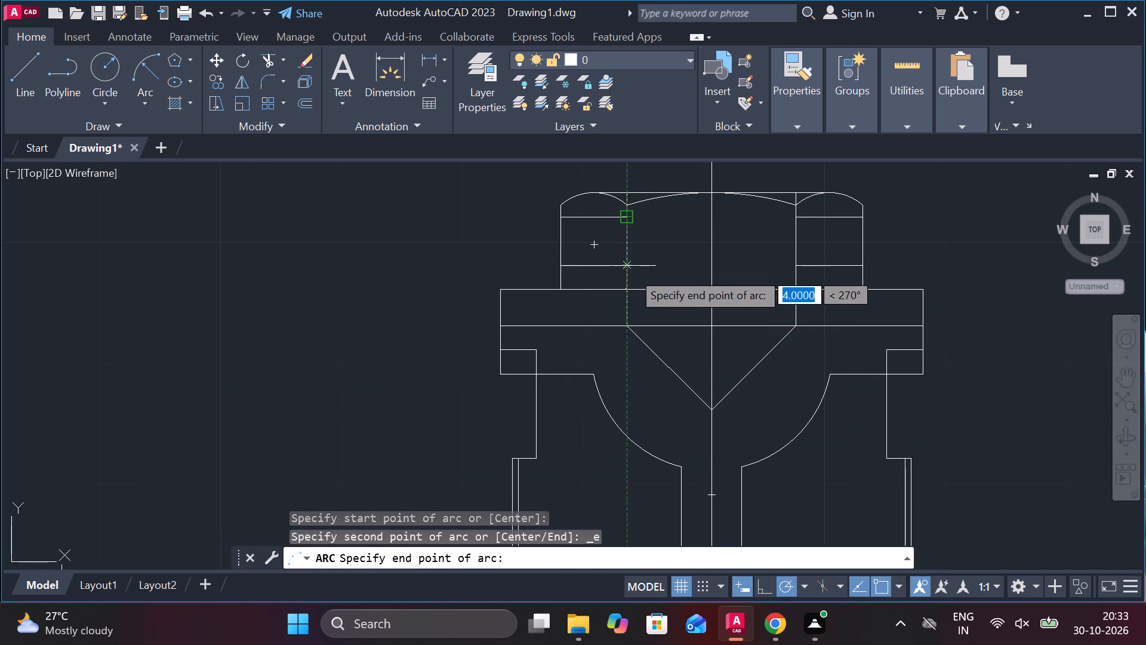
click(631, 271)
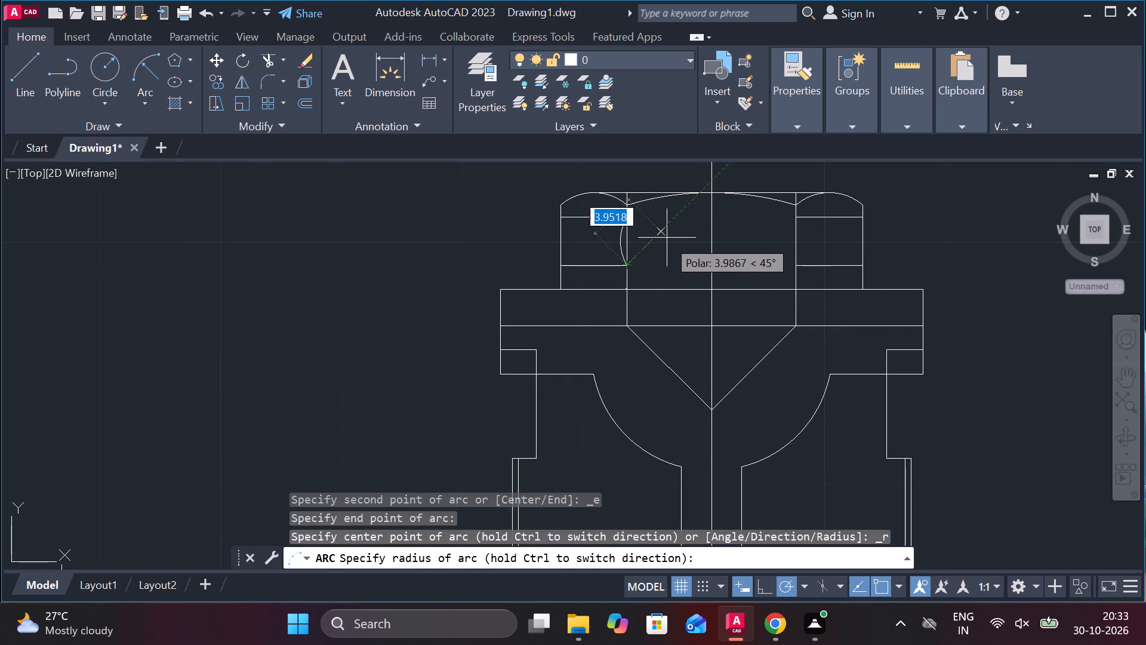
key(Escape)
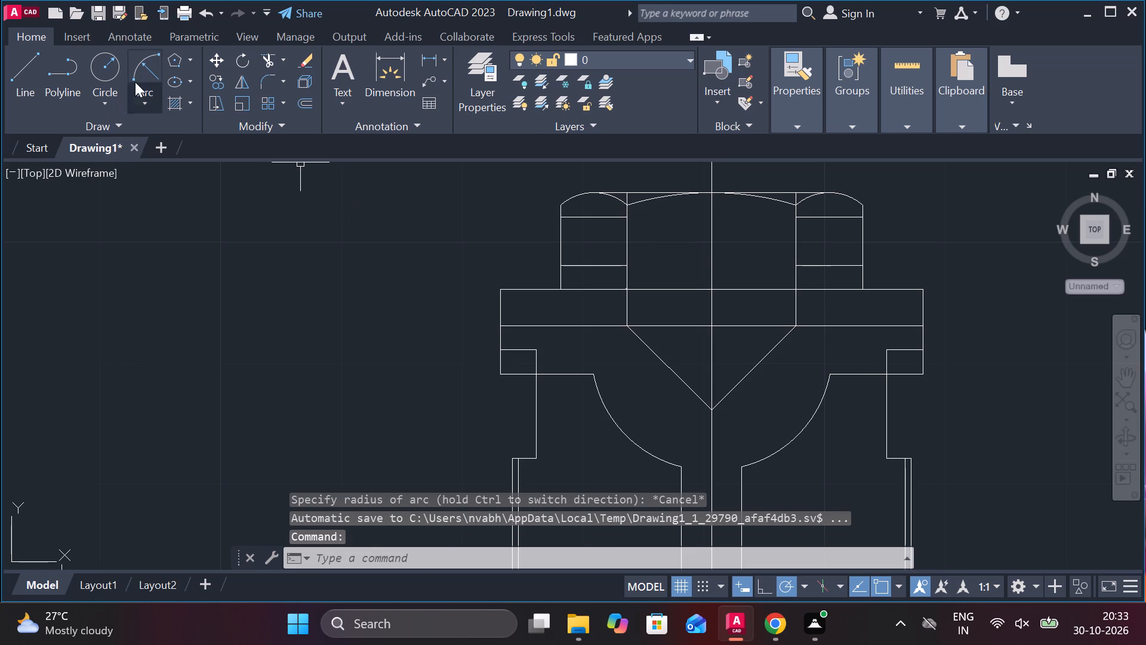
Draw a shallow start-end-radius arc of radius about 3.9 from the left cross hole's lower inner end to its upper one, bulging into the bore.
click(138, 75)
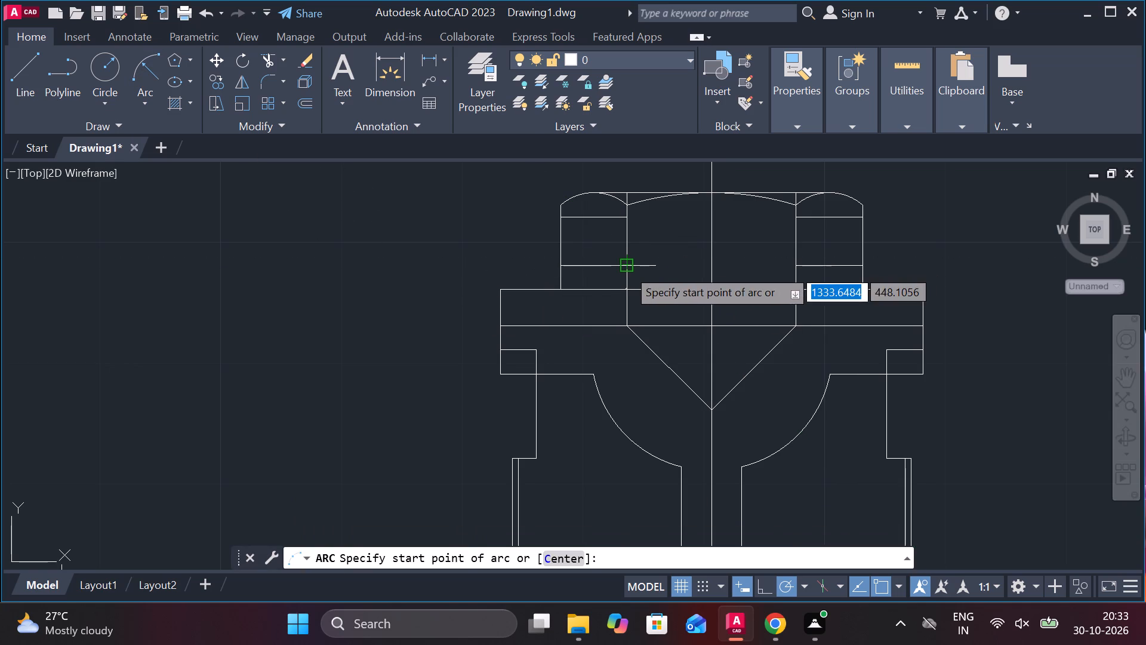
click(627, 268)
click(629, 215)
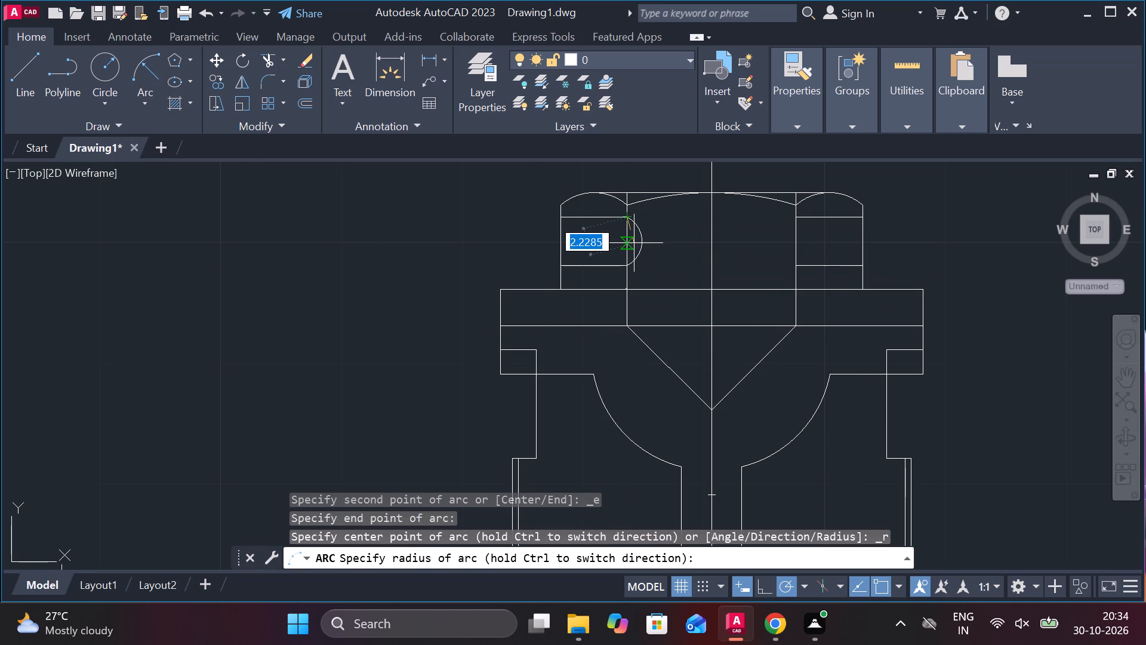
scroll(634, 243, up, 2)
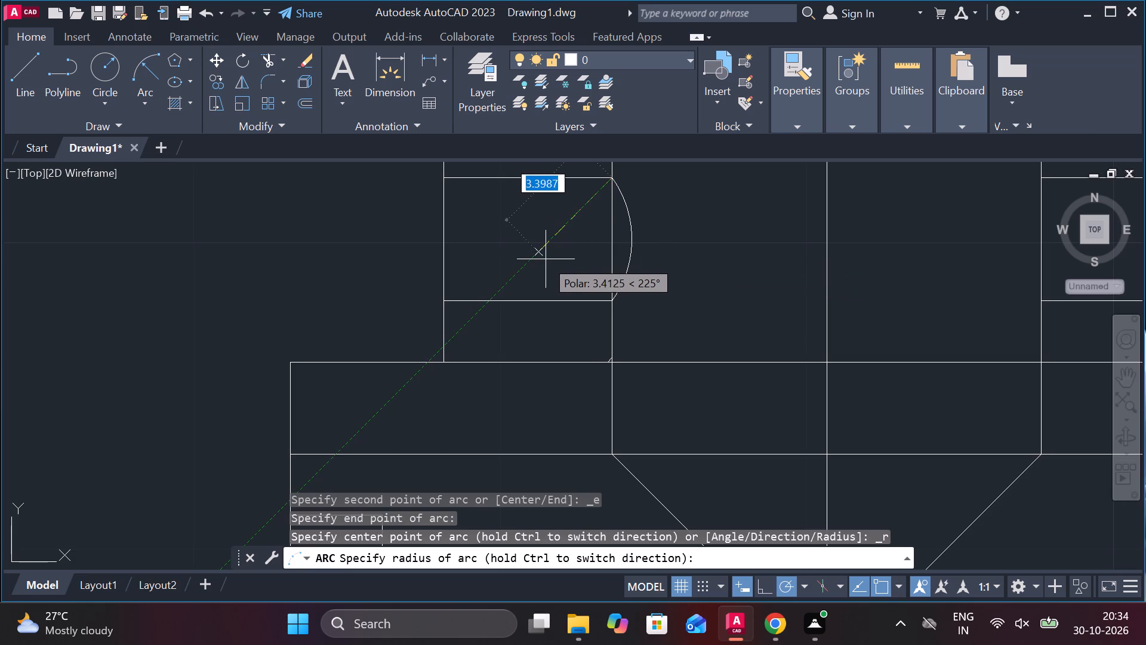
click(517, 251)
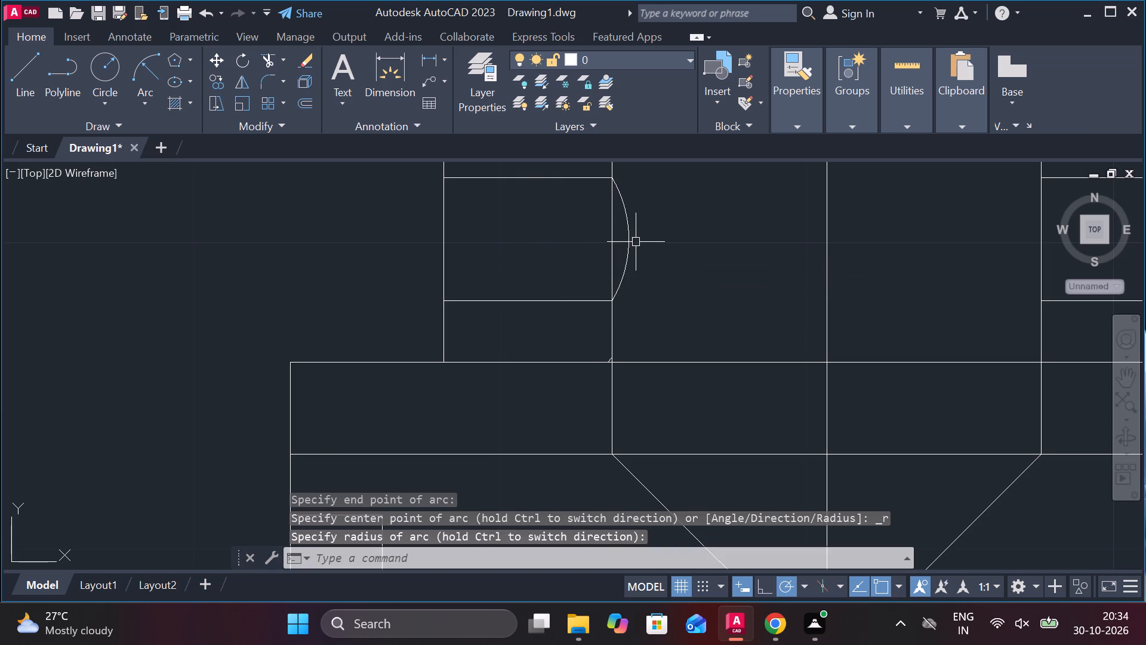
Mirror the left cross-hole arc about the part's vertical centre line, keeping the original arc.
click(631, 232)
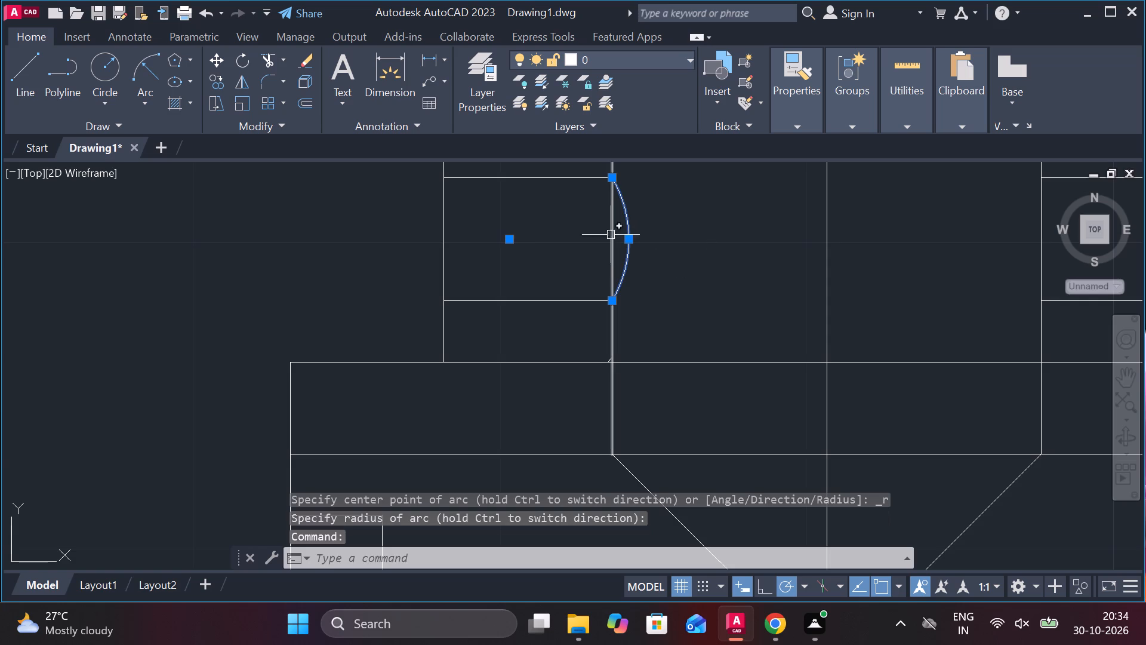
click(242, 82)
scroll(710, 351, down, 1)
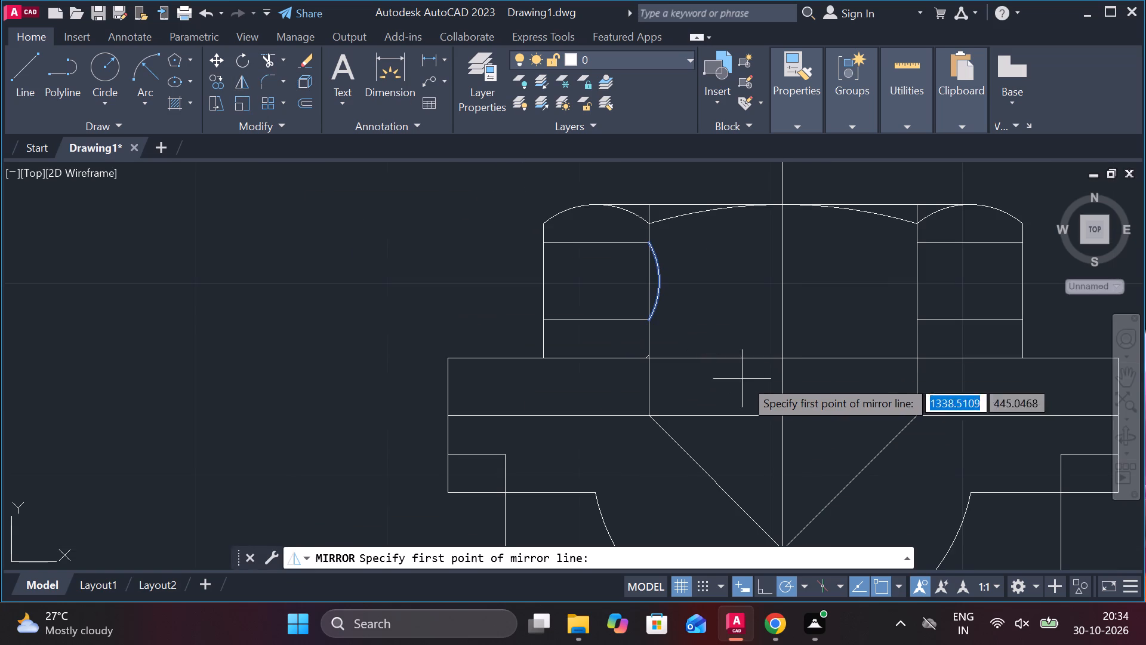
click(781, 361)
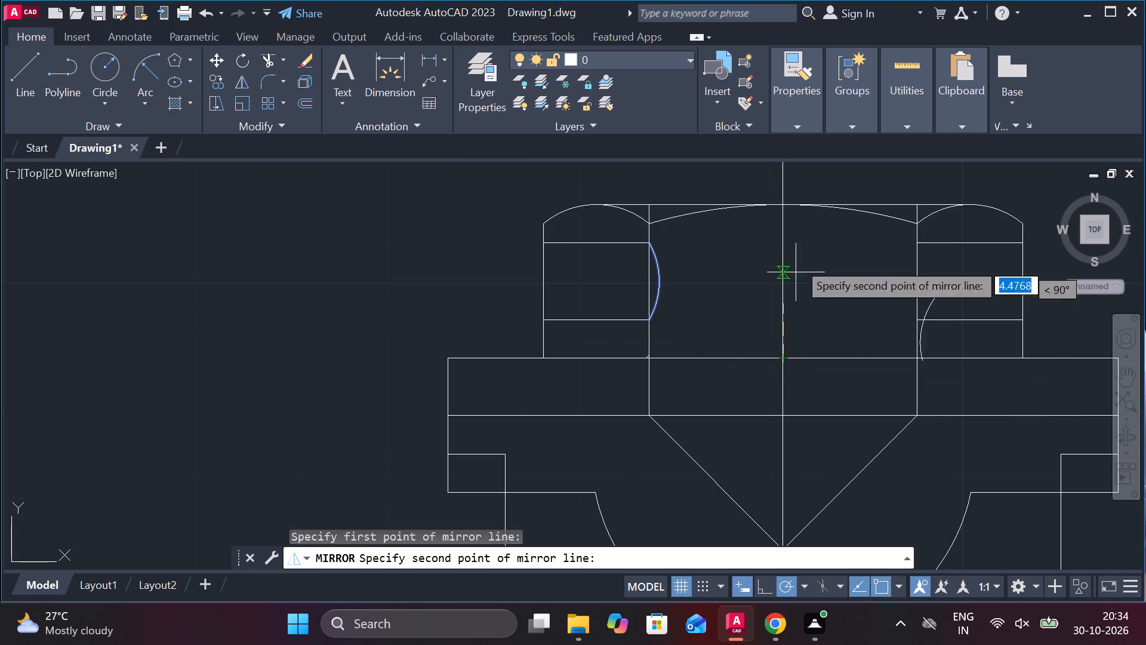
click(788, 207)
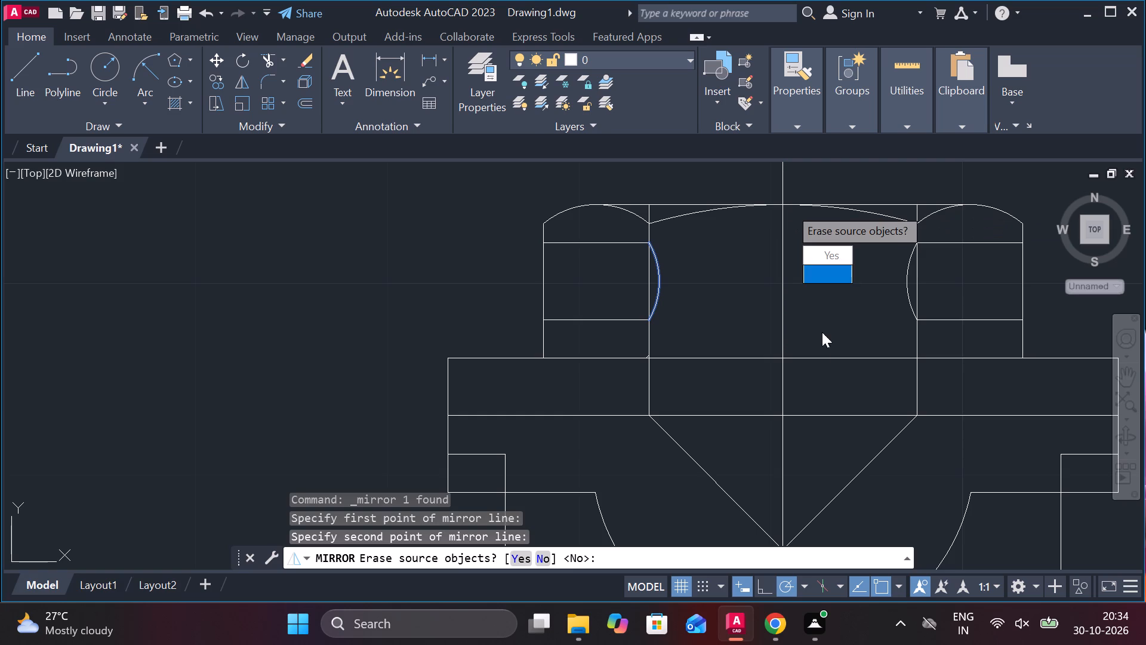
drag(828, 271, 791, 207)
key(Escape)
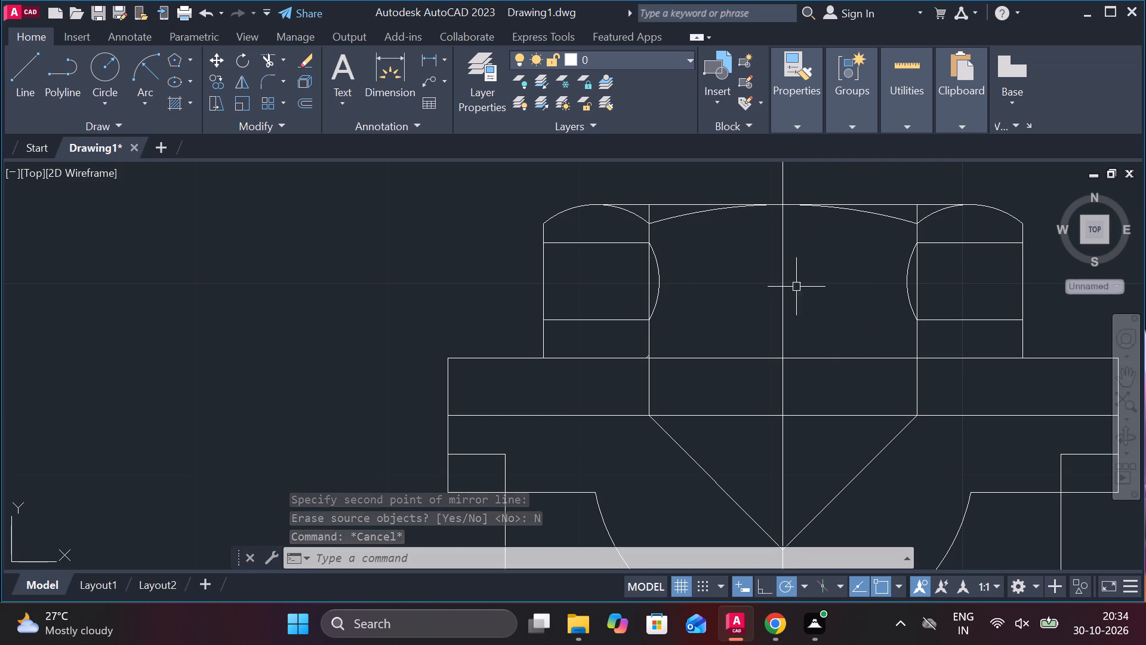
Trim the flange's upper line between the head's left edge and the bore, and the lower line left of the bore.
click(275, 58)
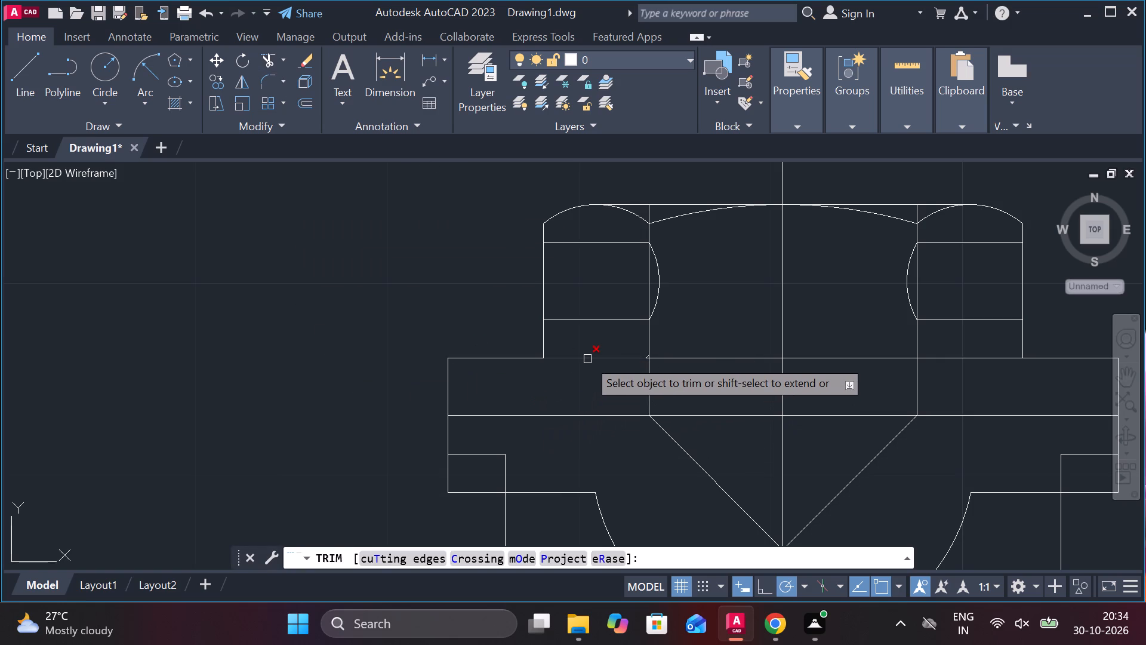
click(587, 359)
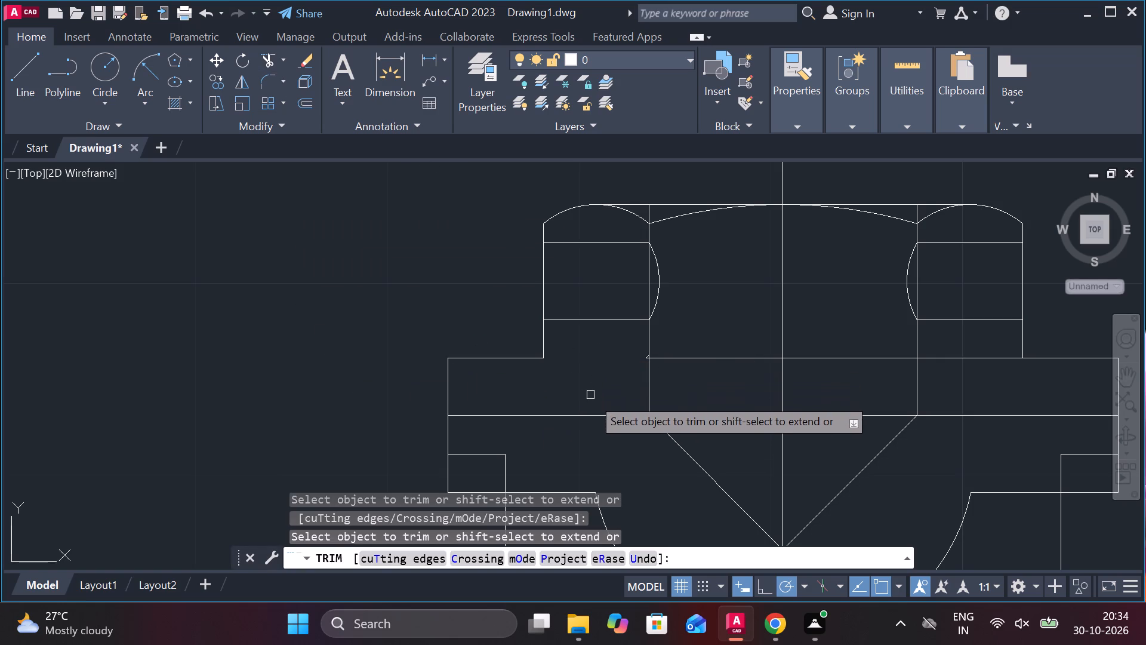
click(594, 417)
Trim the tiny leftover line stubs outside the left bore line at the flange's top level.
scroll(617, 366, up, 2)
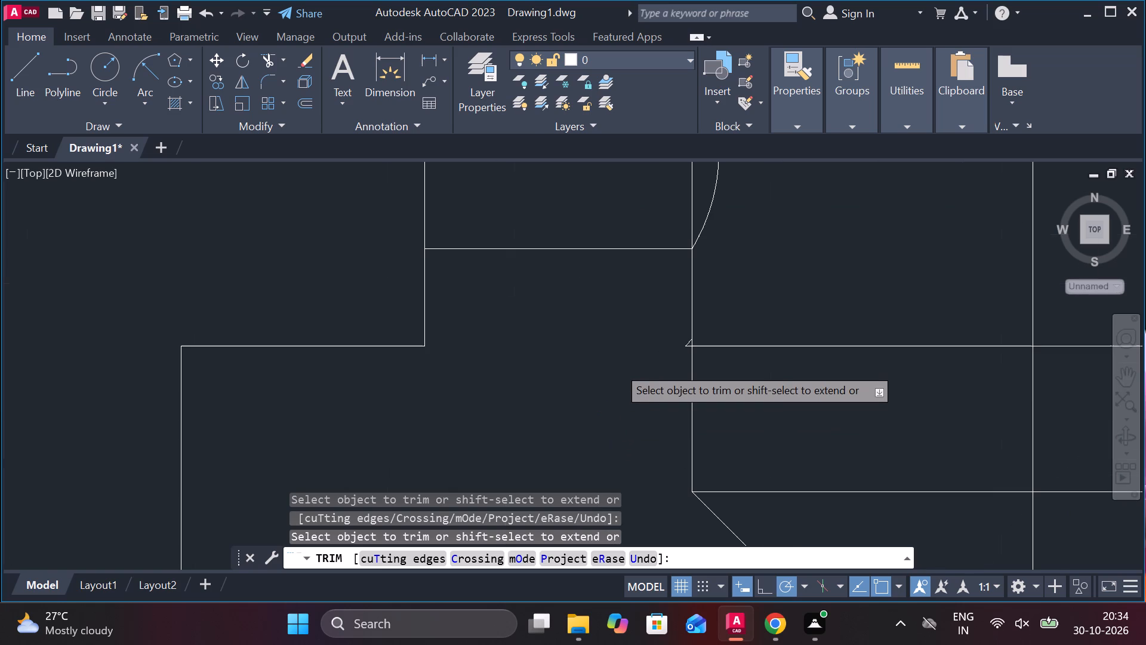
scroll(704, 340, up, 3)
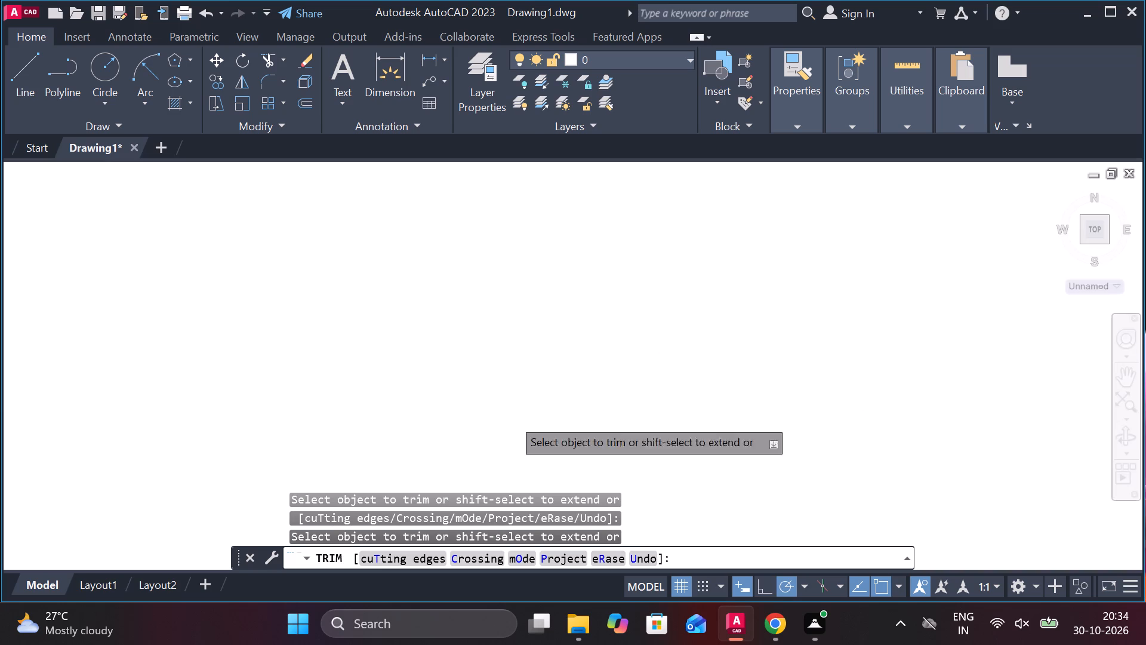
scroll(396, 376, down, 3)
scroll(442, 386, up, 1)
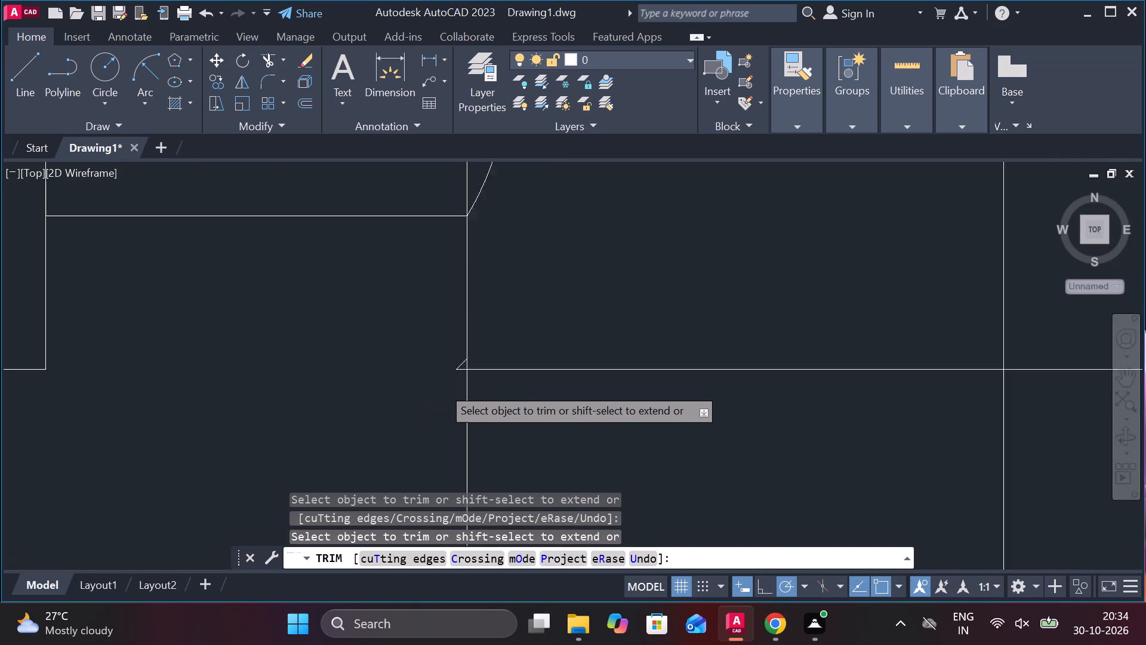
scroll(442, 386, up, 2)
click(487, 332)
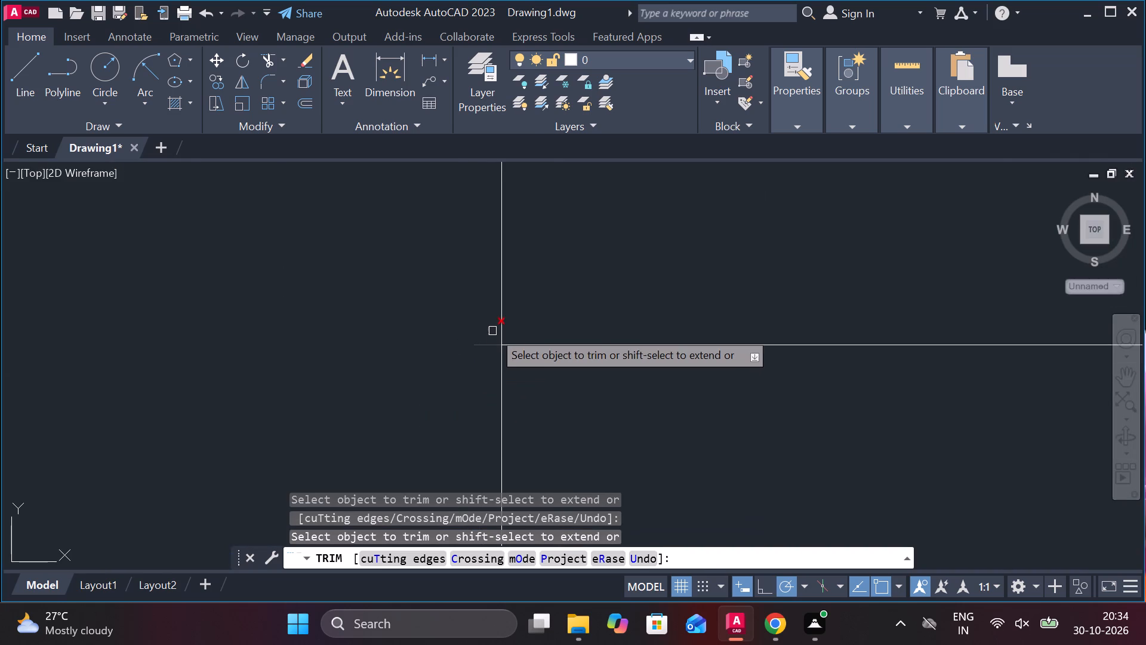
click(492, 340)
click(491, 355)
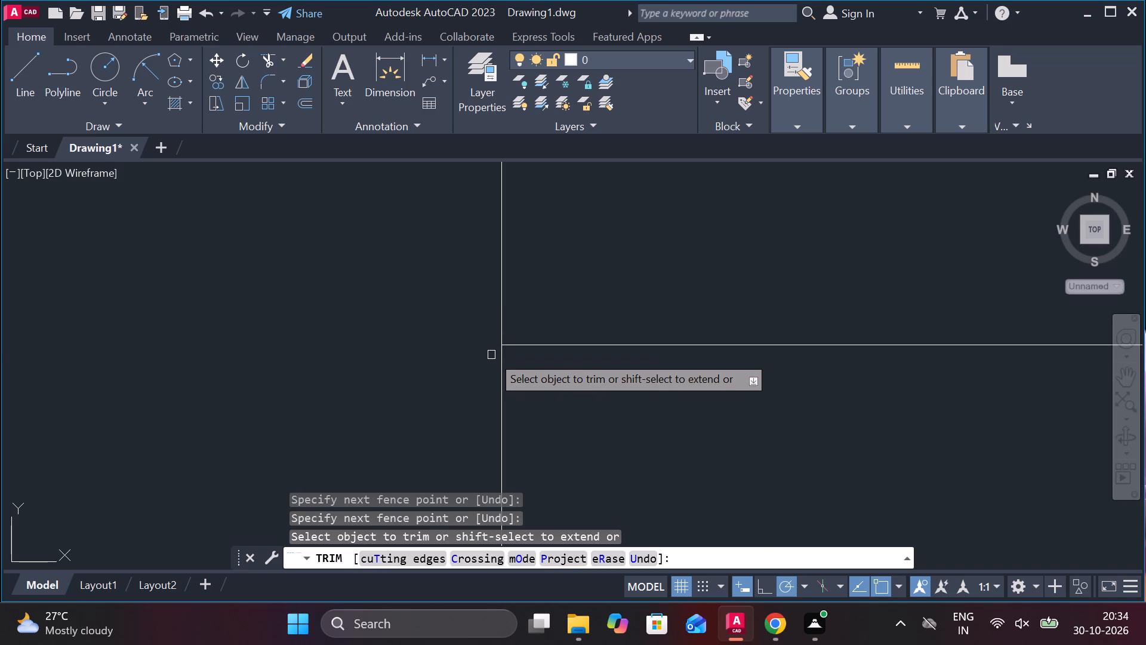
Trim the two horizontal flange lines on the right side of the bore, matching the left side.
scroll(491, 355, down, 7)
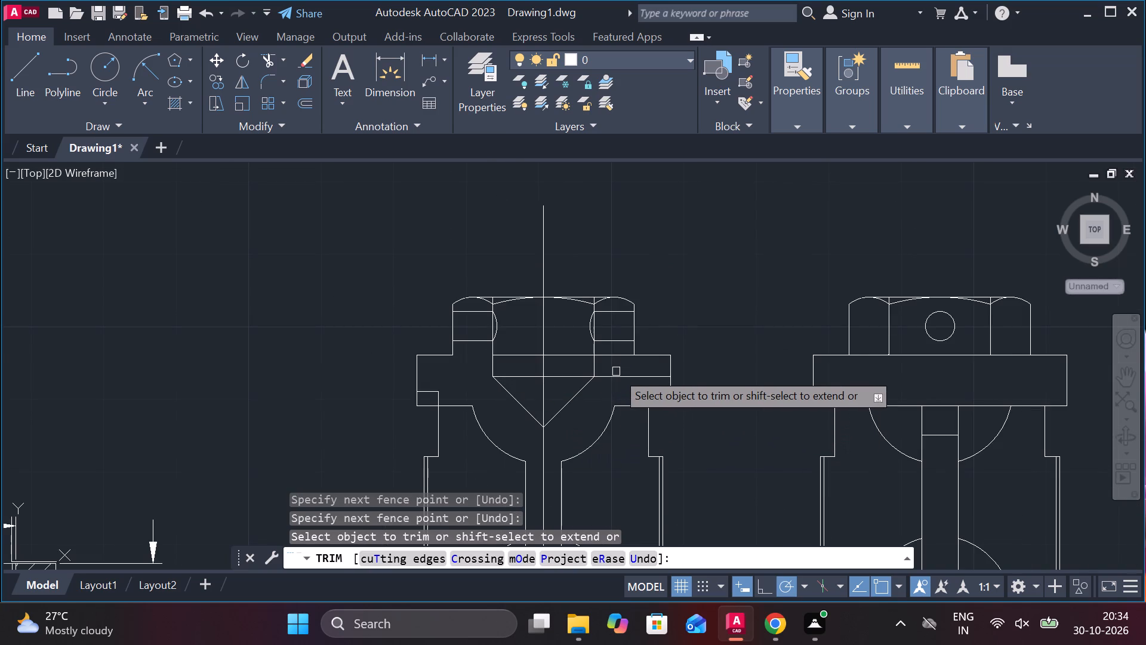
click(617, 377)
click(614, 352)
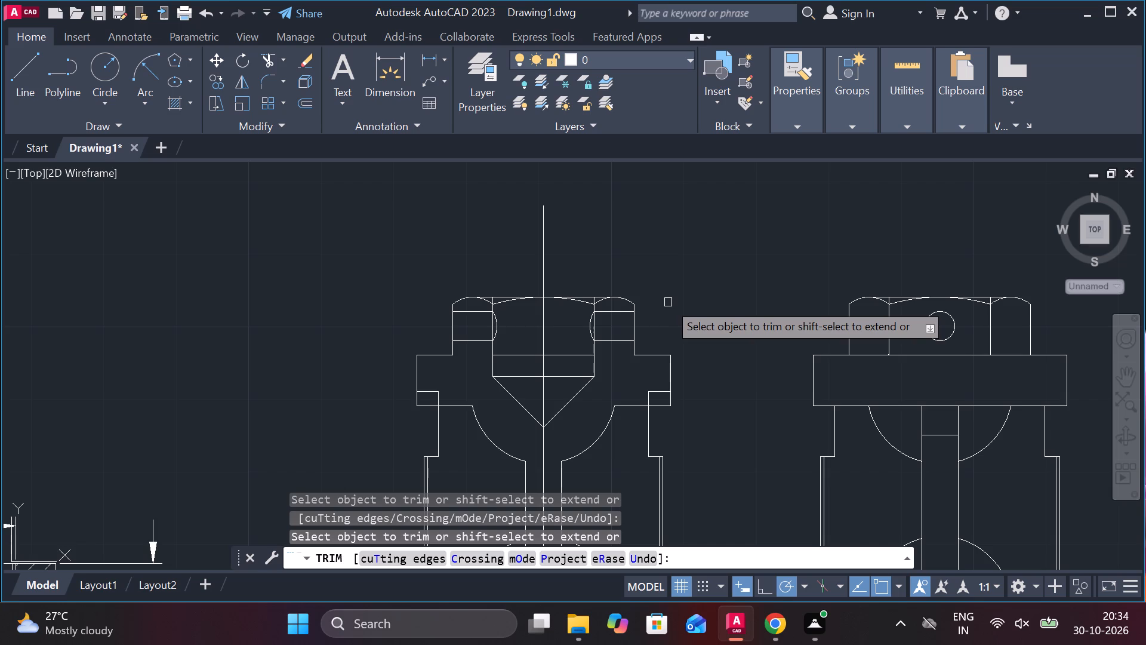
Trim the flange's top line inside the bore on both sides of the centre line.
click(577, 354)
click(516, 352)
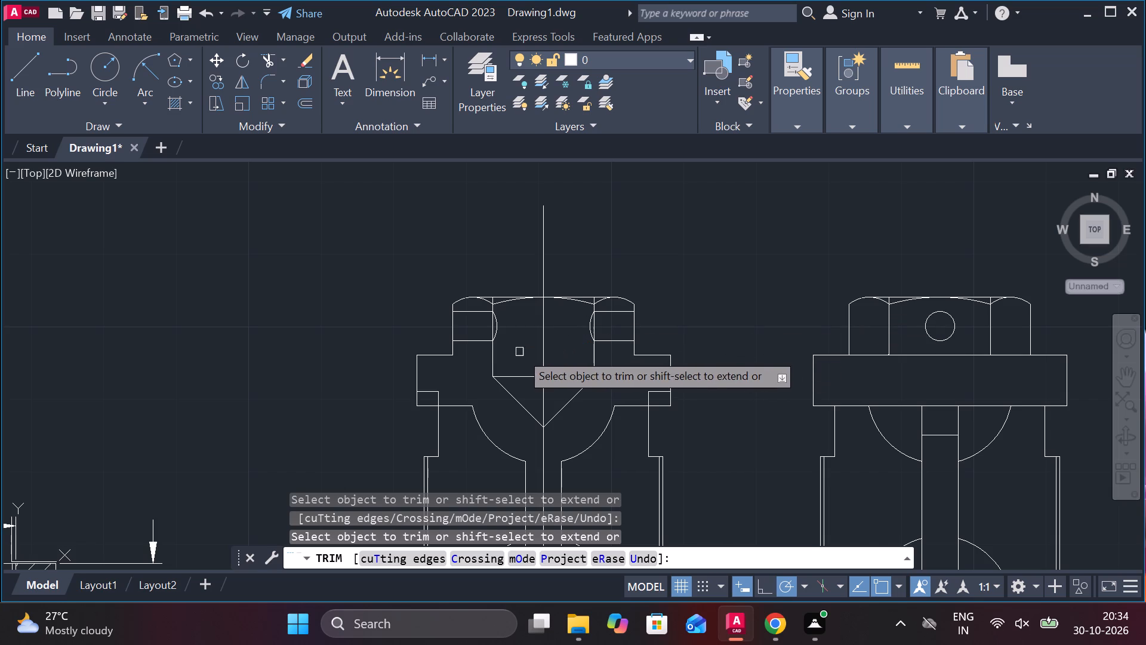
scroll(567, 271, up, 2)
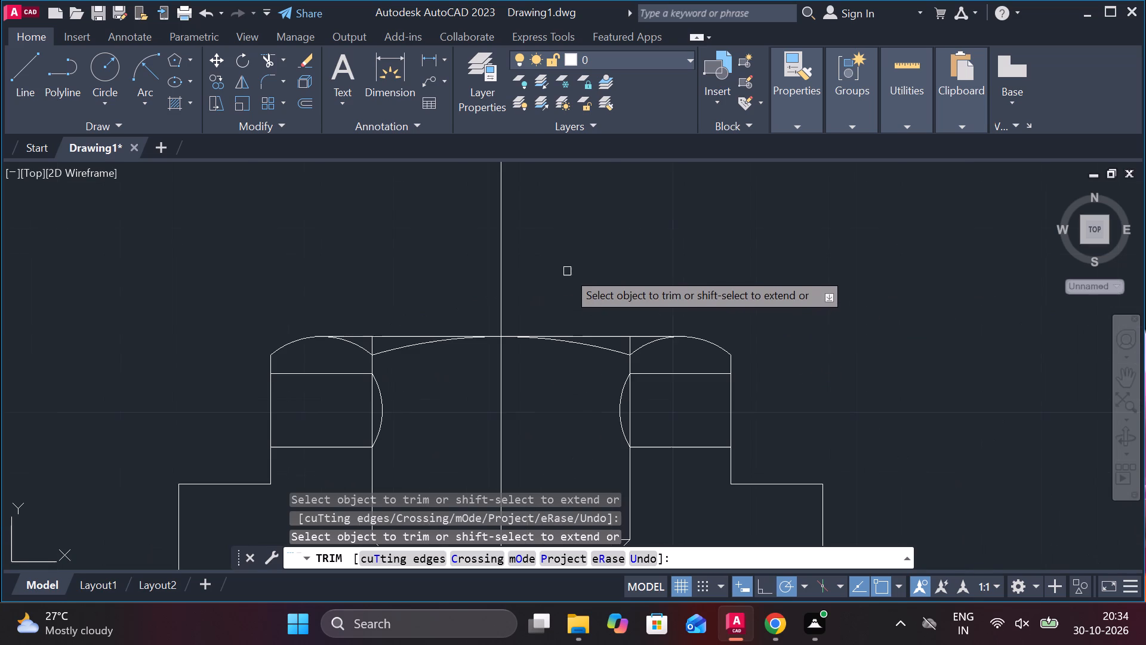
key(Escape)
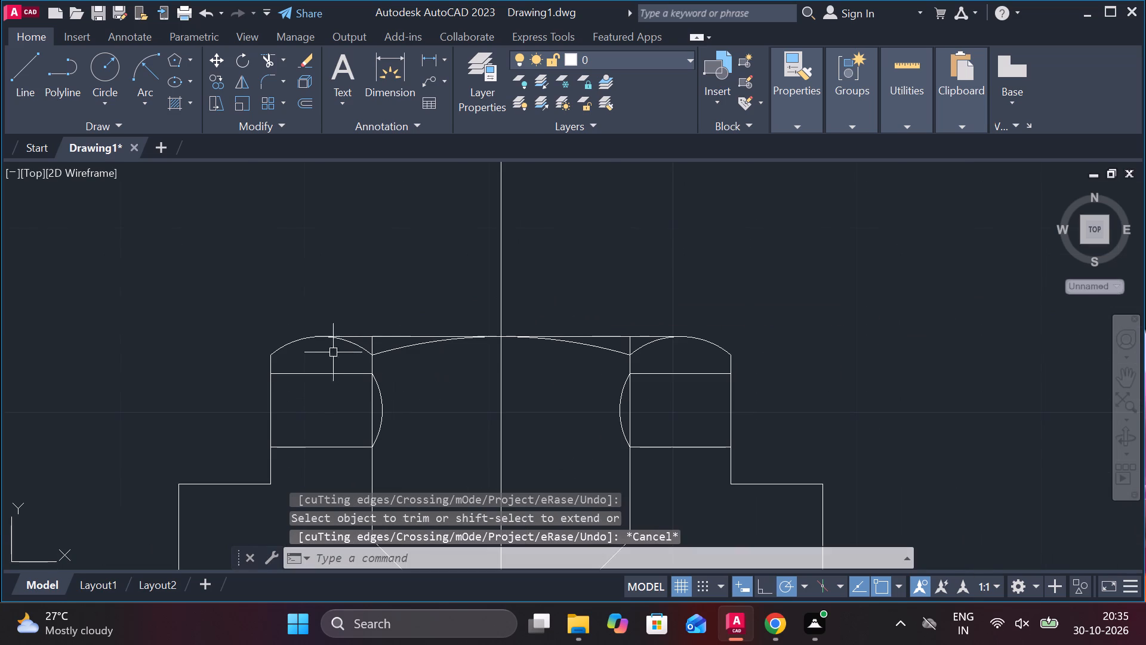
Stretch the head's left edge up past the top line and the top line's left end out beyond that edge.
click(269, 397)
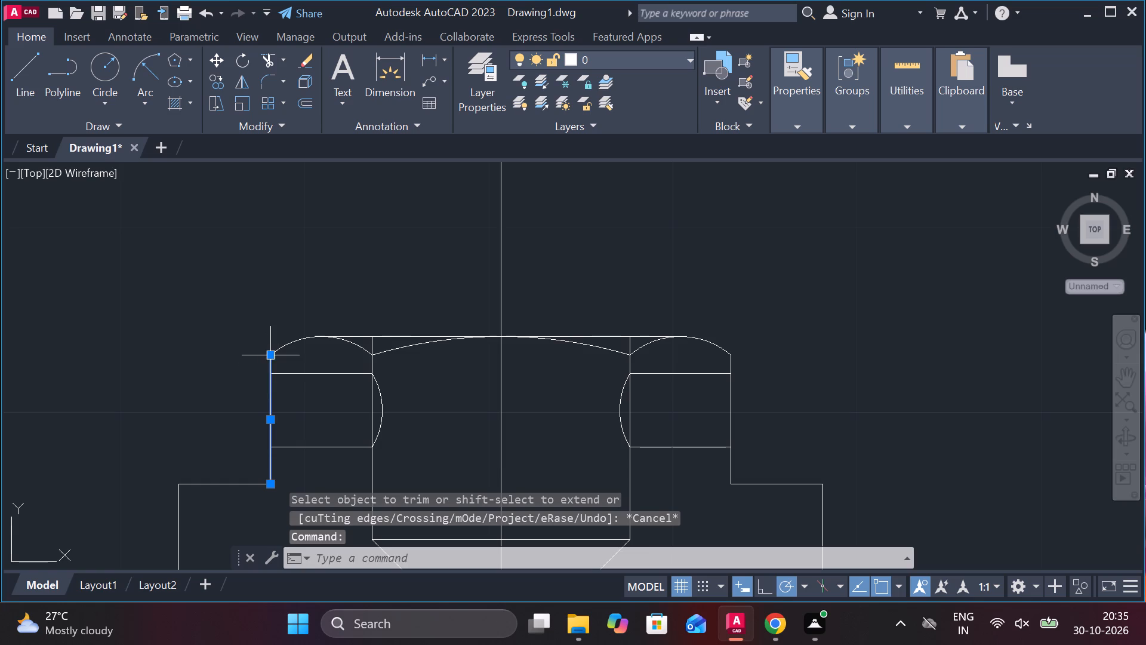
click(267, 360)
click(269, 312)
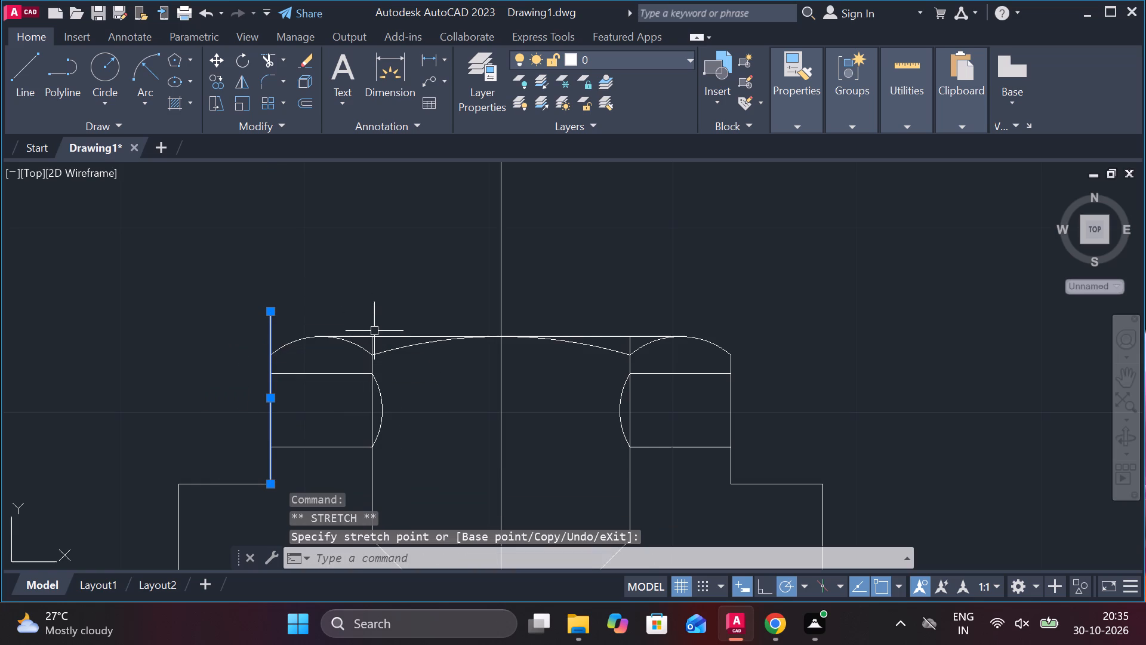
click(401, 340)
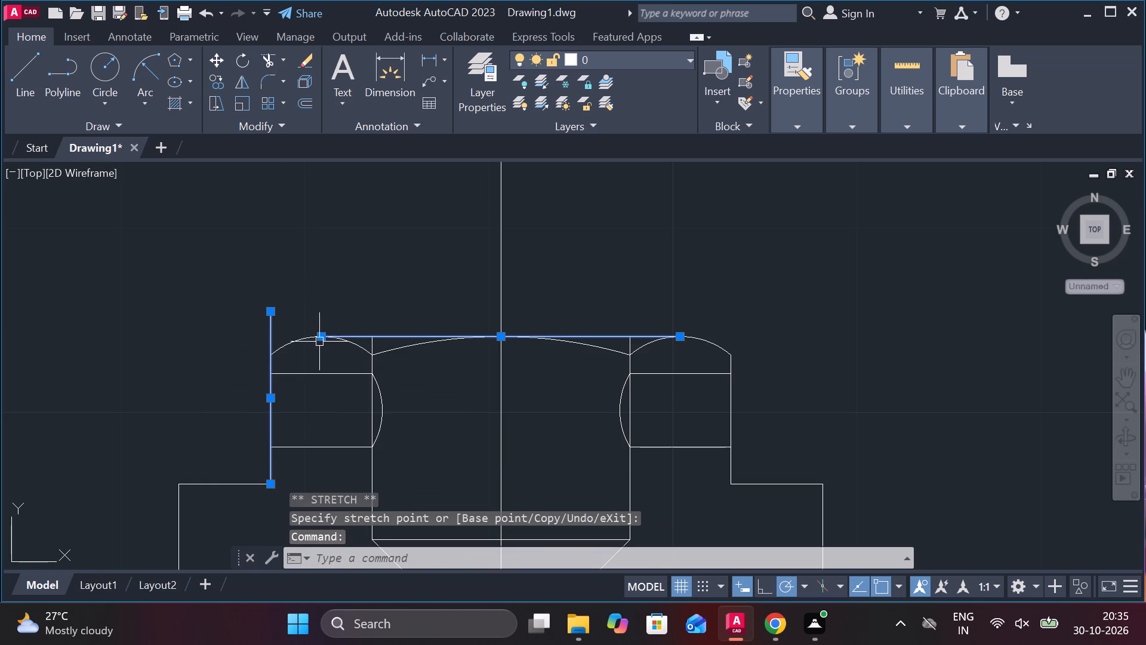
click(321, 335)
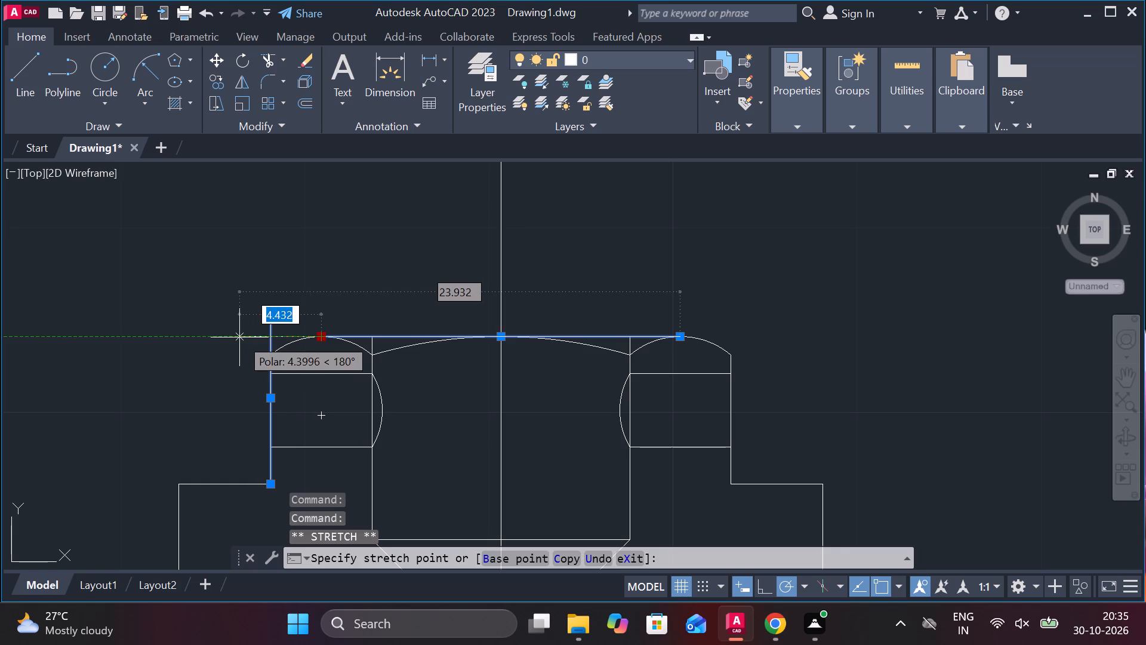
click(235, 337)
key(Escape)
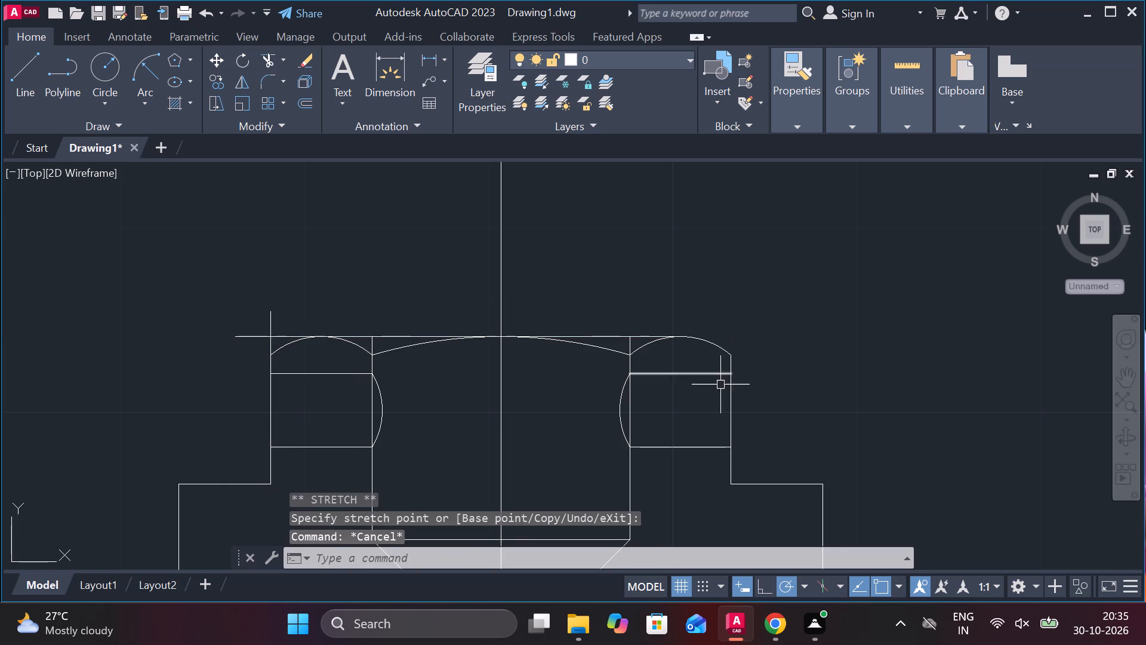
Stretch the top line's right end outward about 4.3 and the head's right edge up so they cross.
click(599, 340)
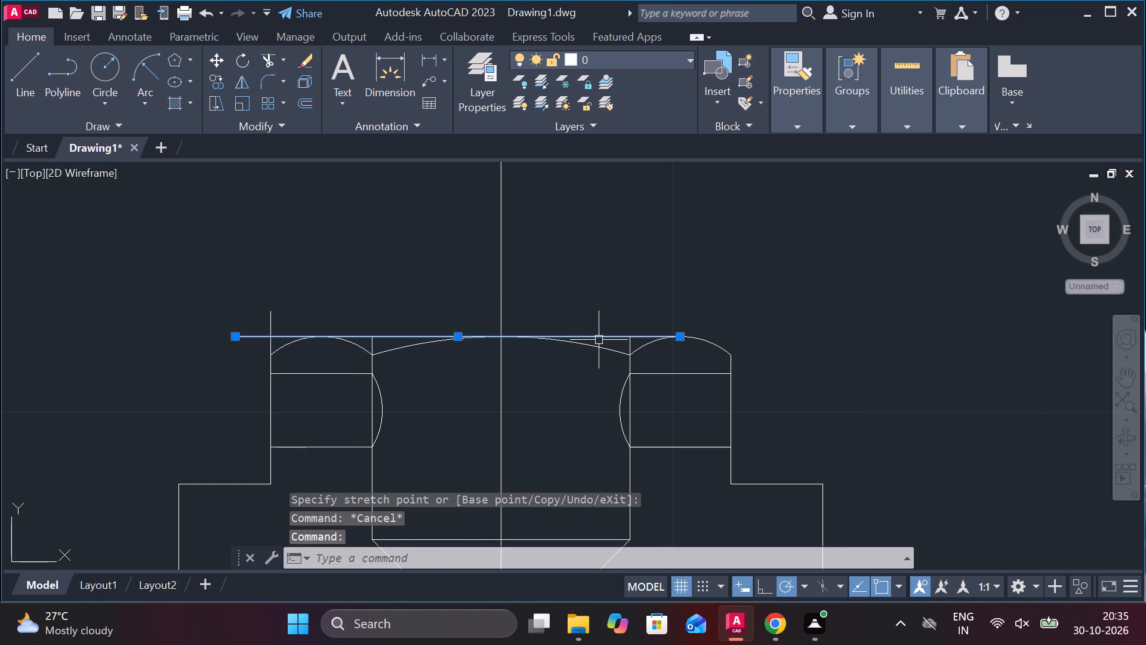
click(685, 337)
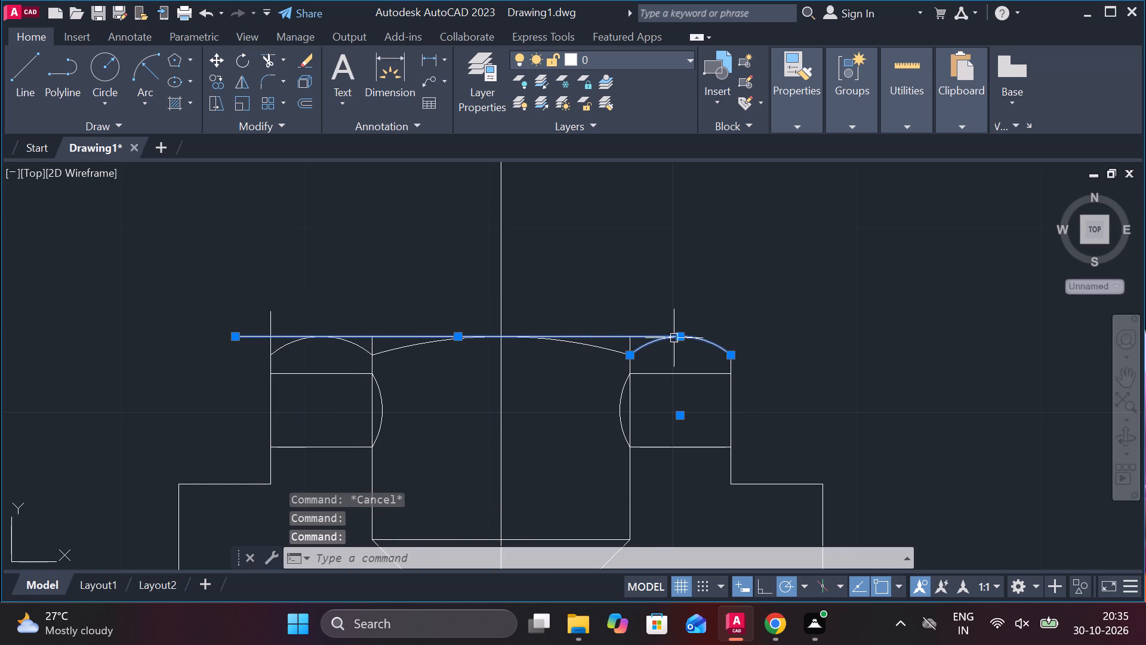
click(677, 338)
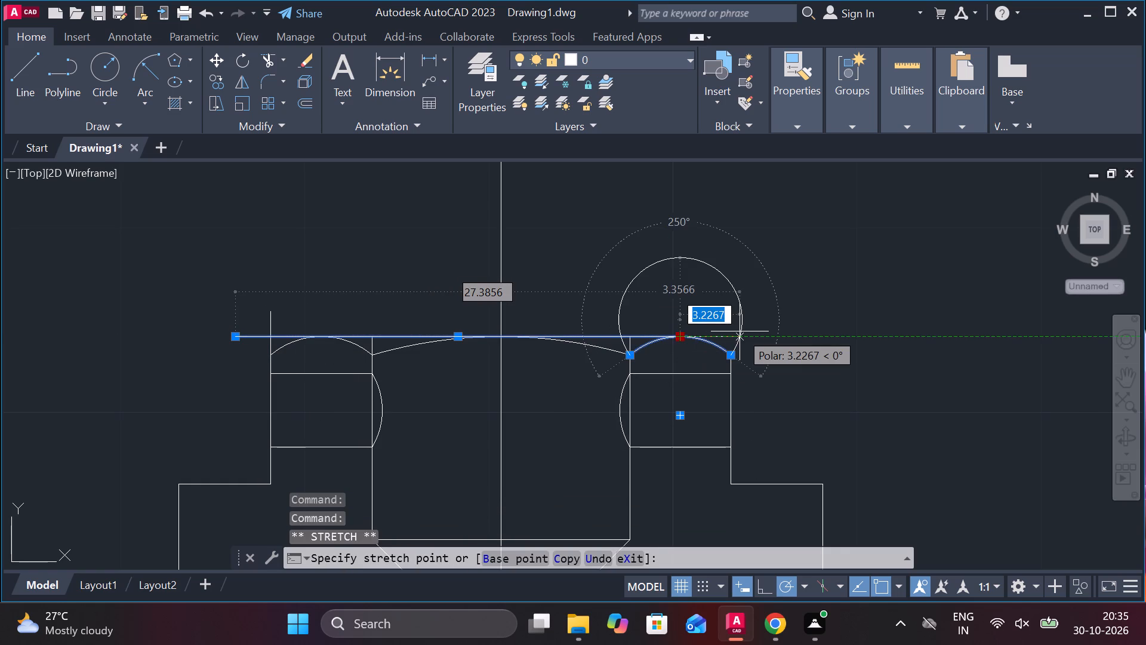
key(Escape)
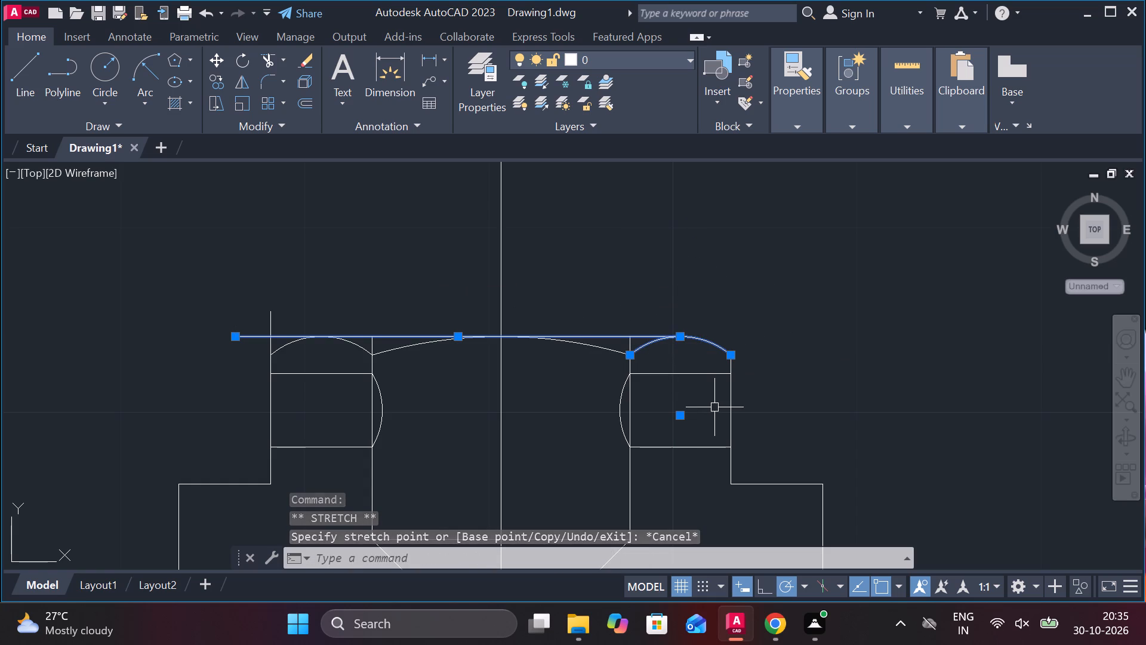
key(Escape)
click(607, 334)
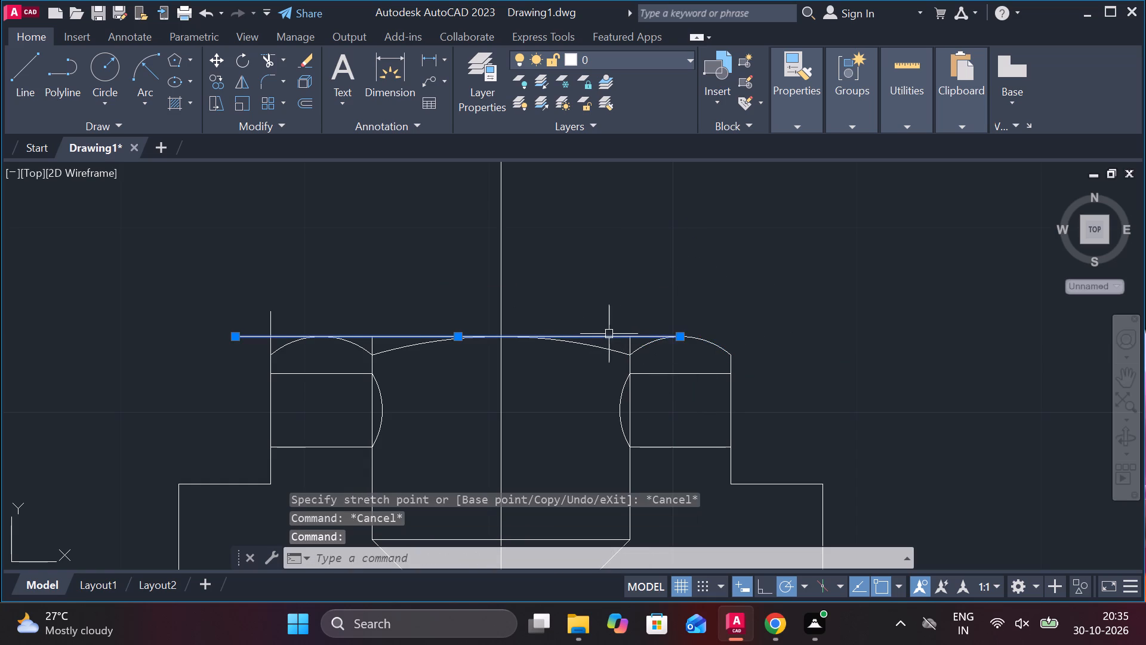
click(683, 334)
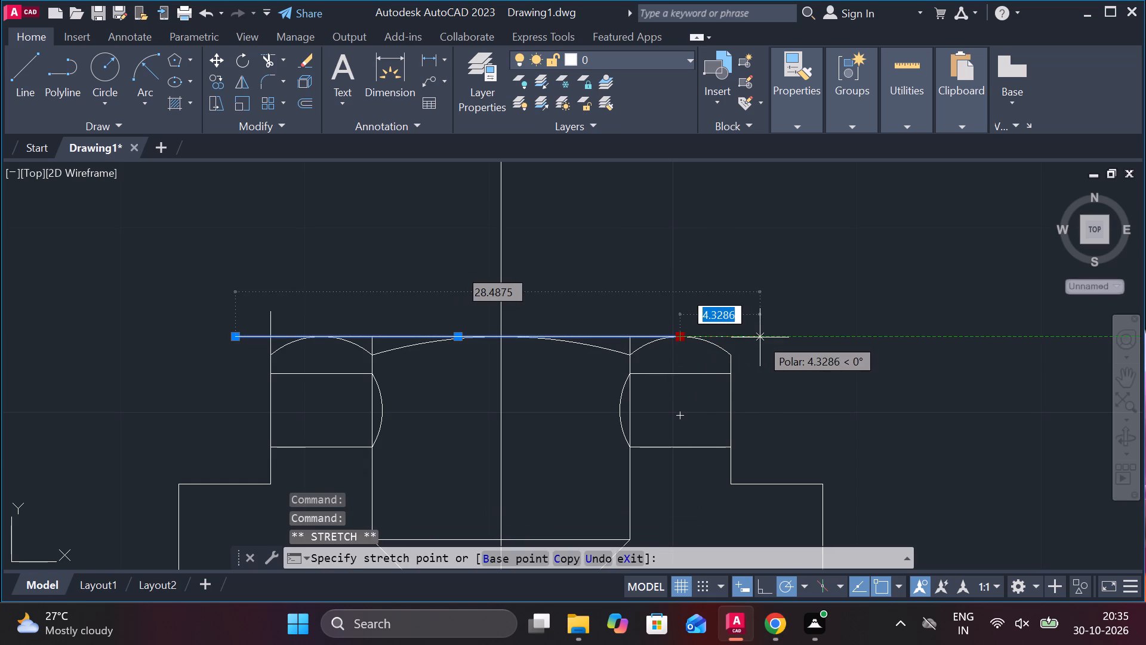
click(760, 337)
click(732, 403)
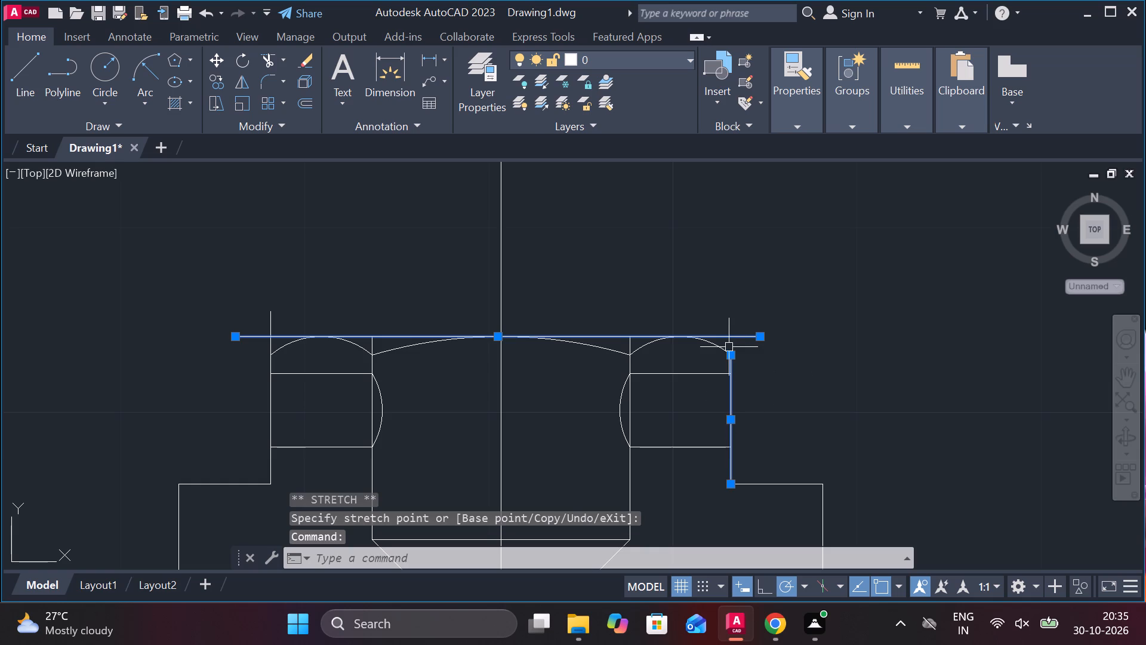
click(728, 354)
click(728, 293)
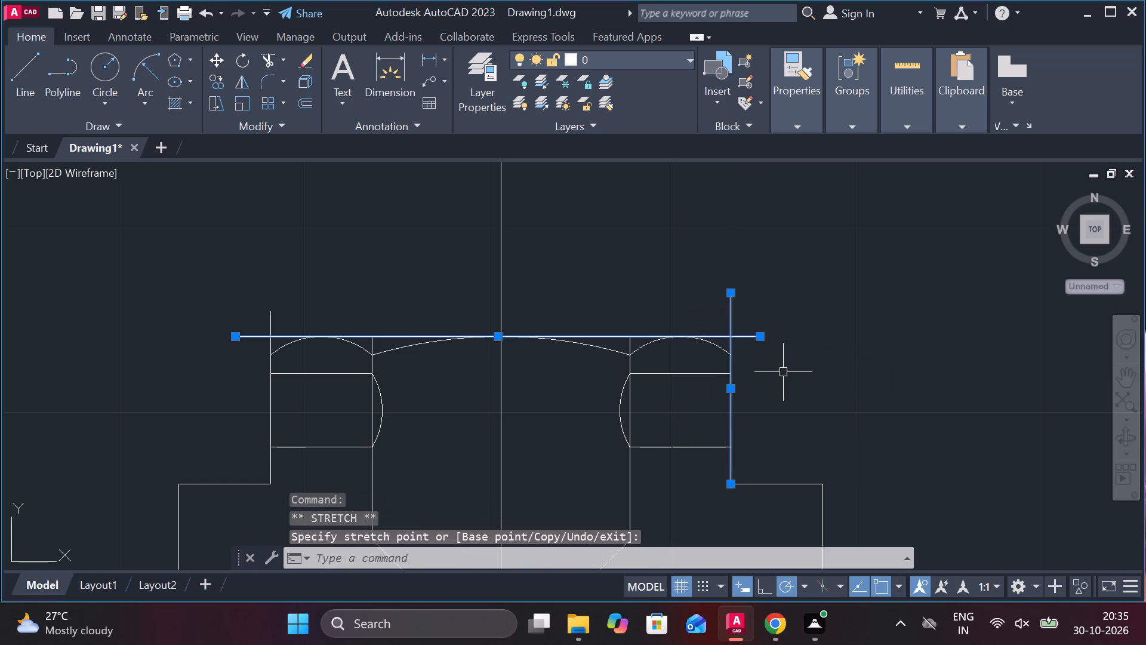
key(Escape)
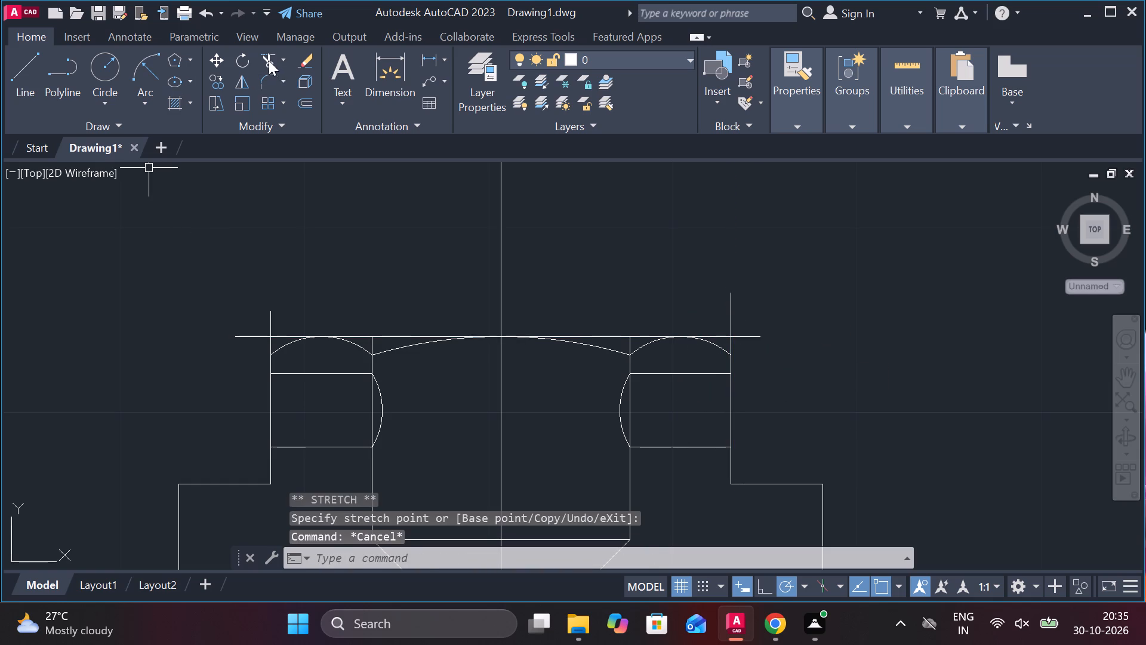
Trim the overhanging line ends at the head's upper left corner and the left and middle chamfer arcs.
click(269, 60)
click(251, 334)
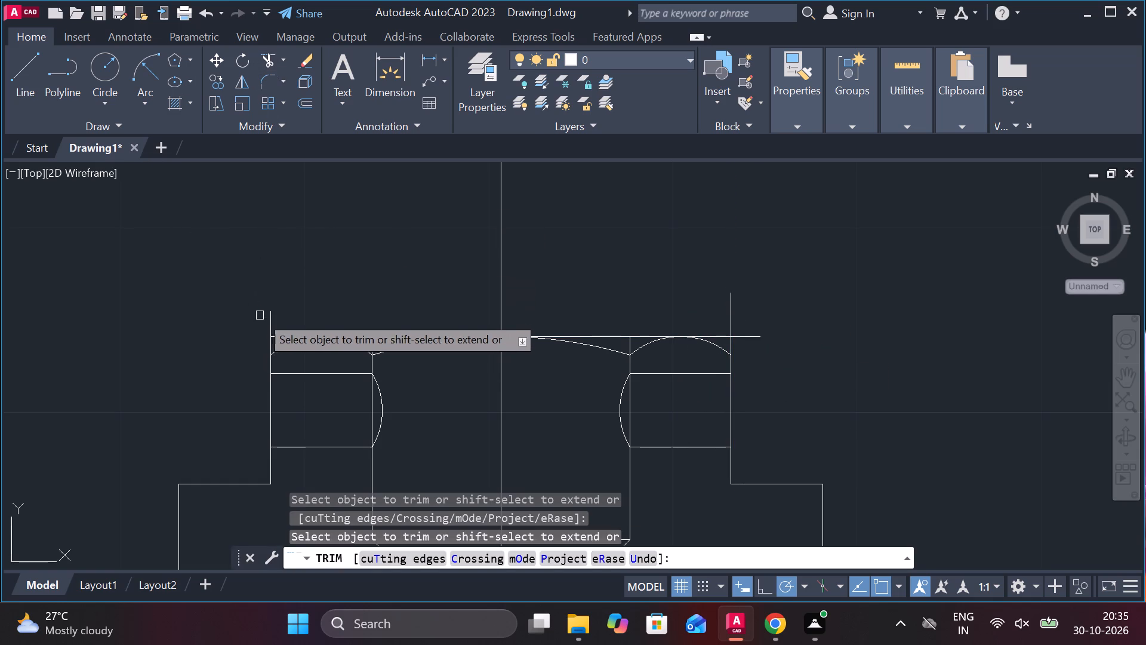
click(269, 318)
click(281, 349)
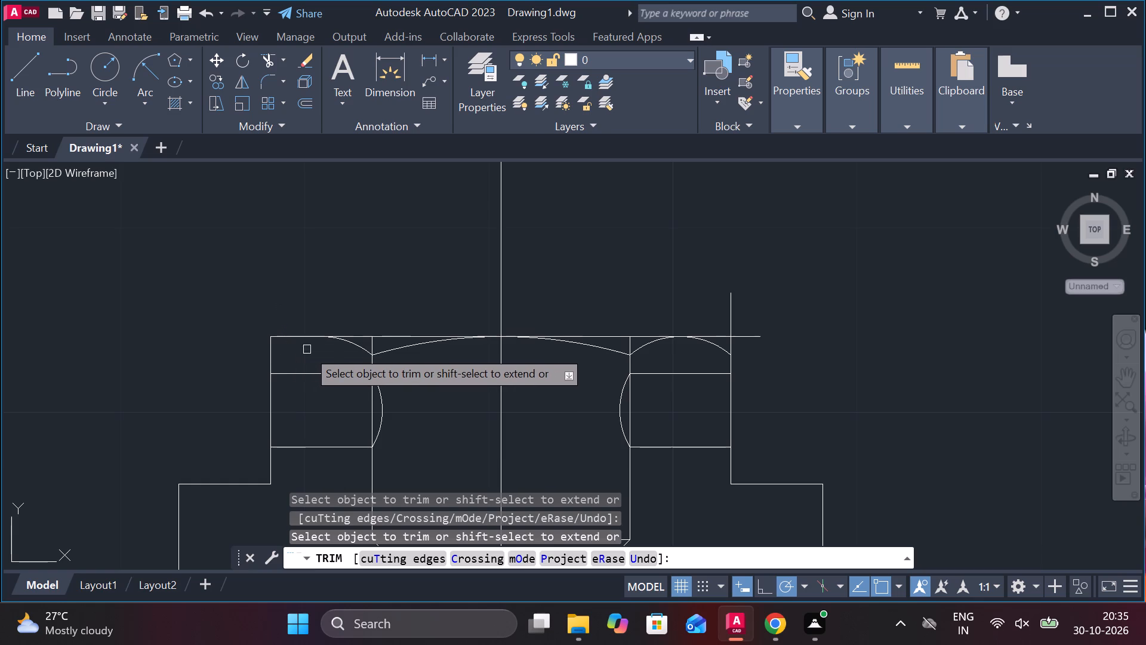
click(350, 343)
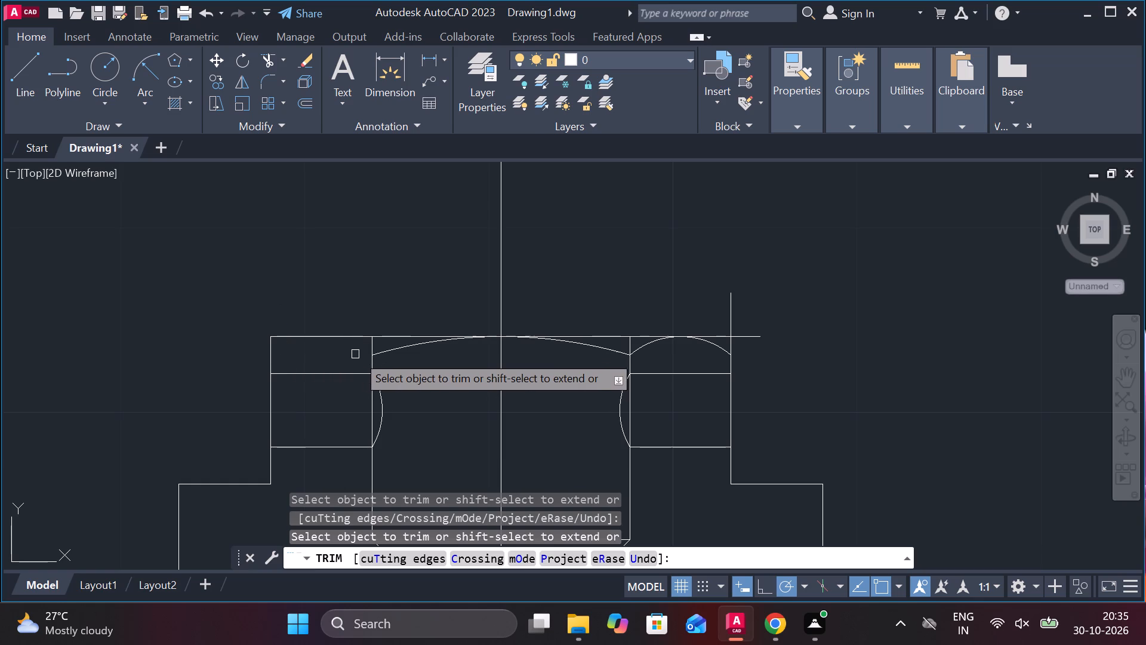
click(392, 352)
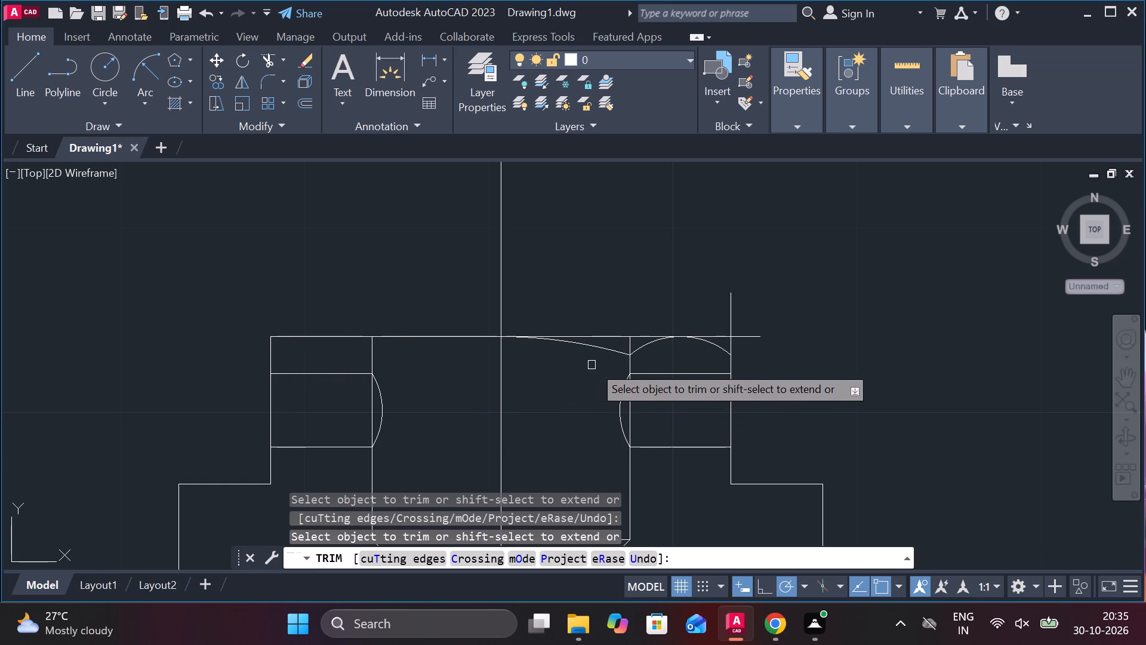
click(600, 351)
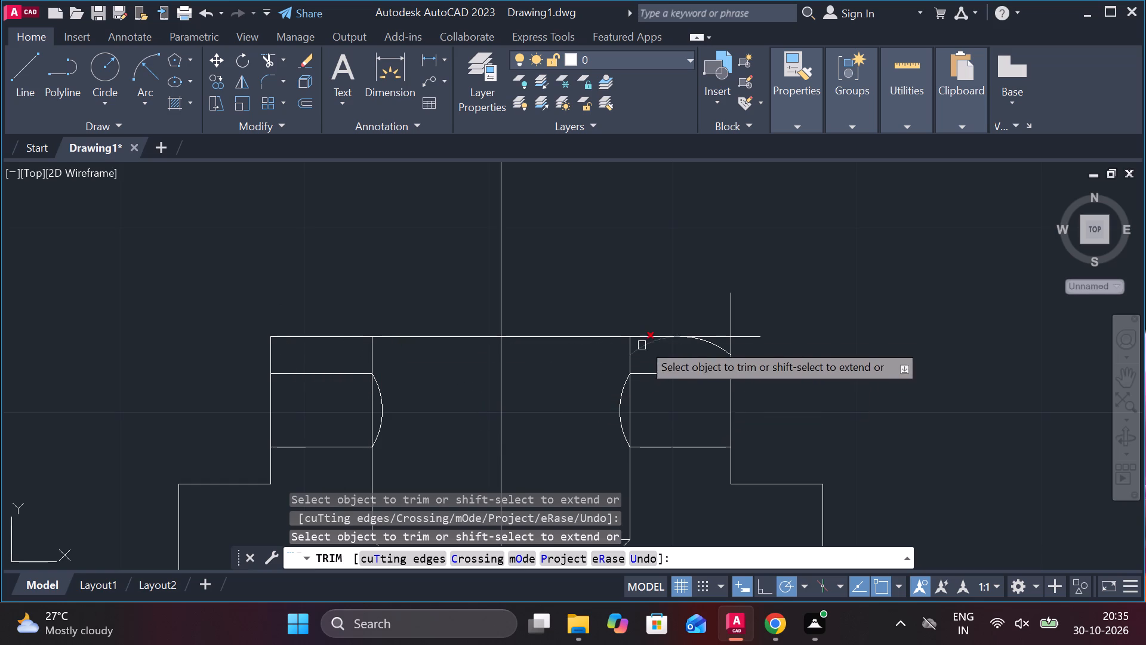
Trim the overhanging line ends at the head's upper right corner and the right chamfer arc.
click(729, 312)
click(742, 334)
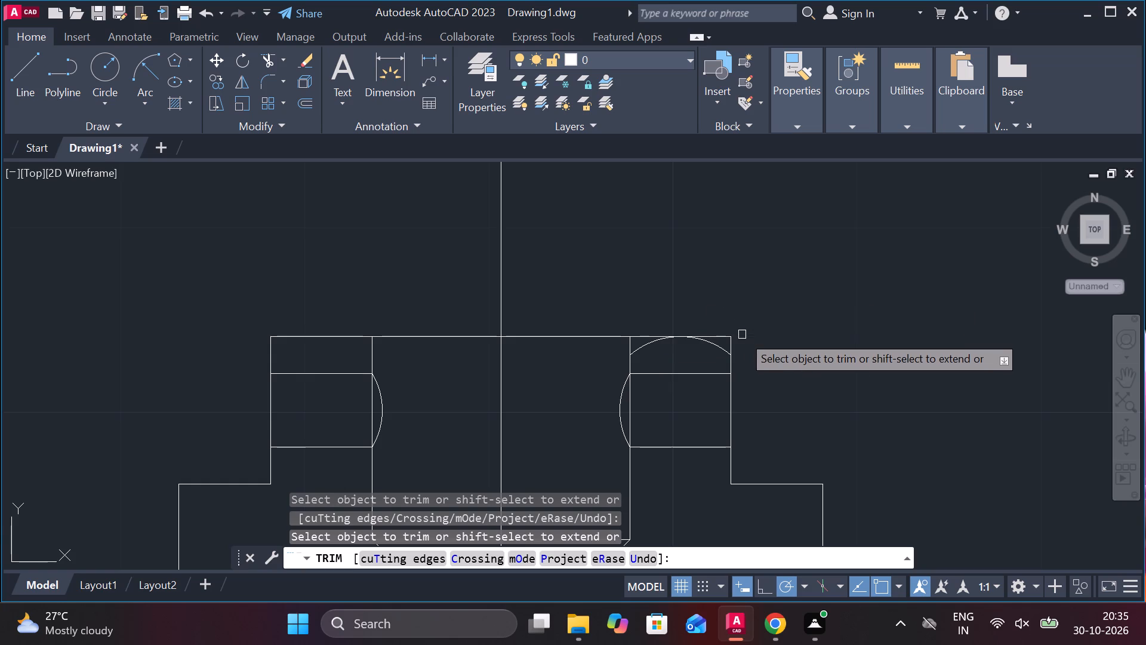
scroll(684, 288, down, 2)
scroll(701, 325, up, 2)
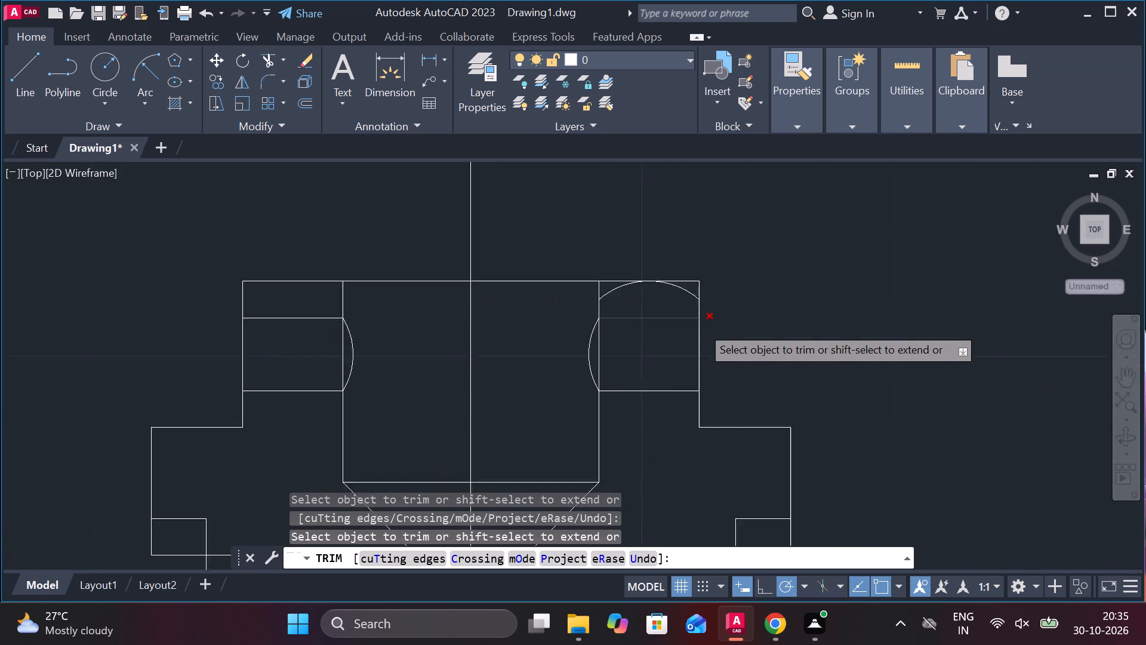
scroll(701, 325, up, 1)
click(683, 268)
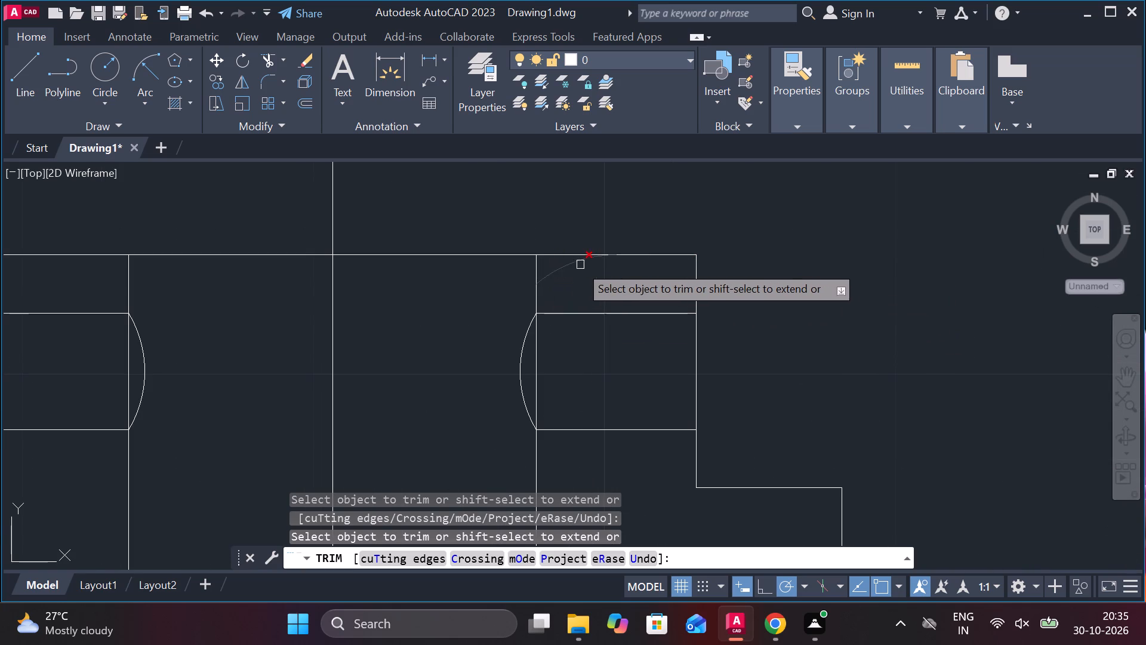
click(572, 265)
scroll(661, 243, down, 4)
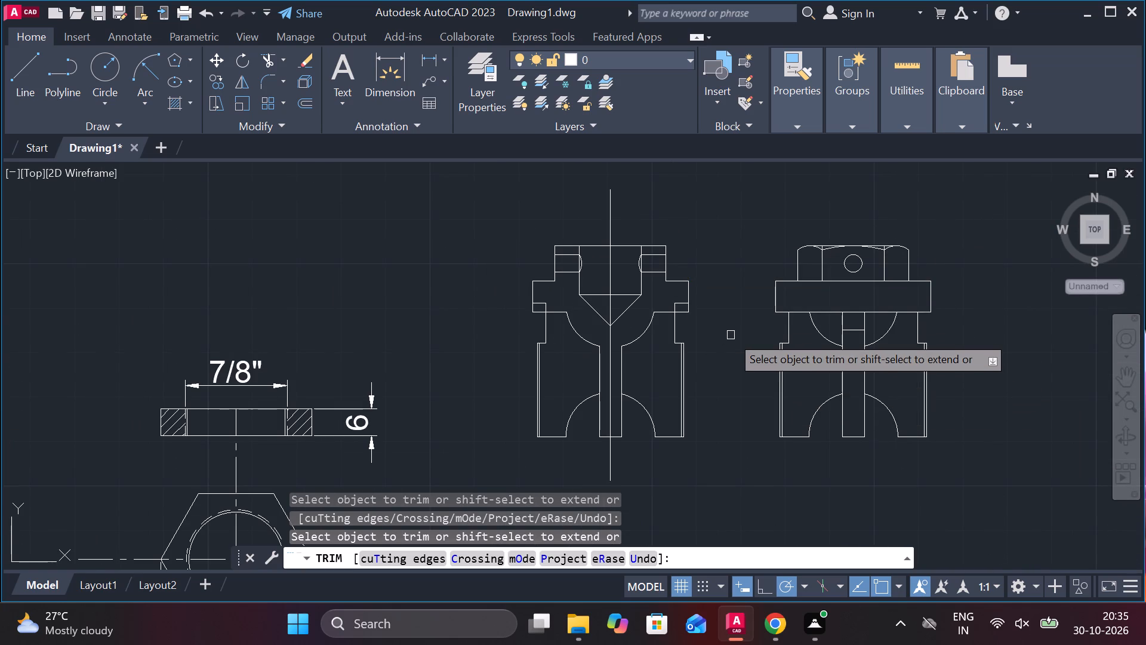
key(Escape)
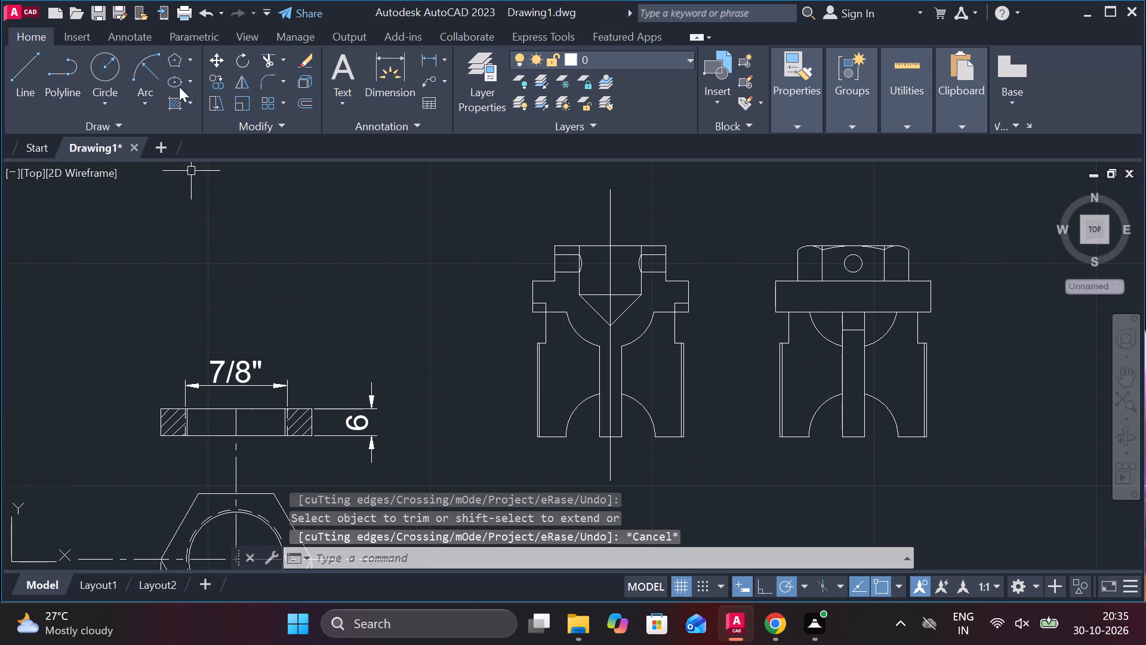
Draw a vertical centre line about 65.4 long through the outside view, level with the ends of the section view's centre line.
click(17, 83)
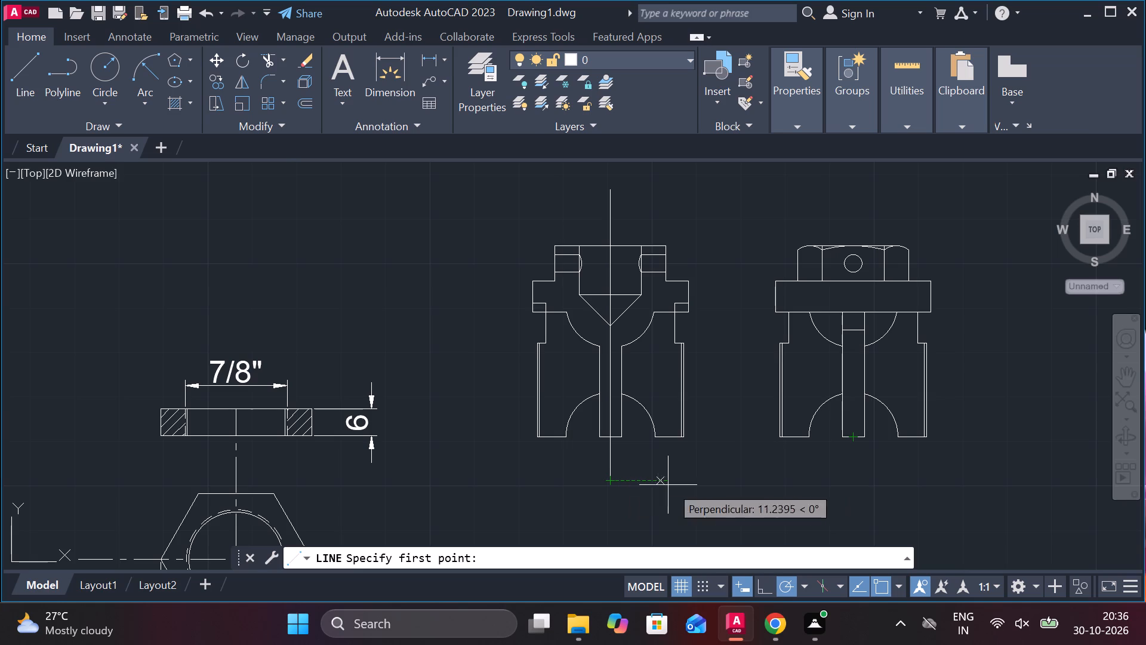
click(851, 480)
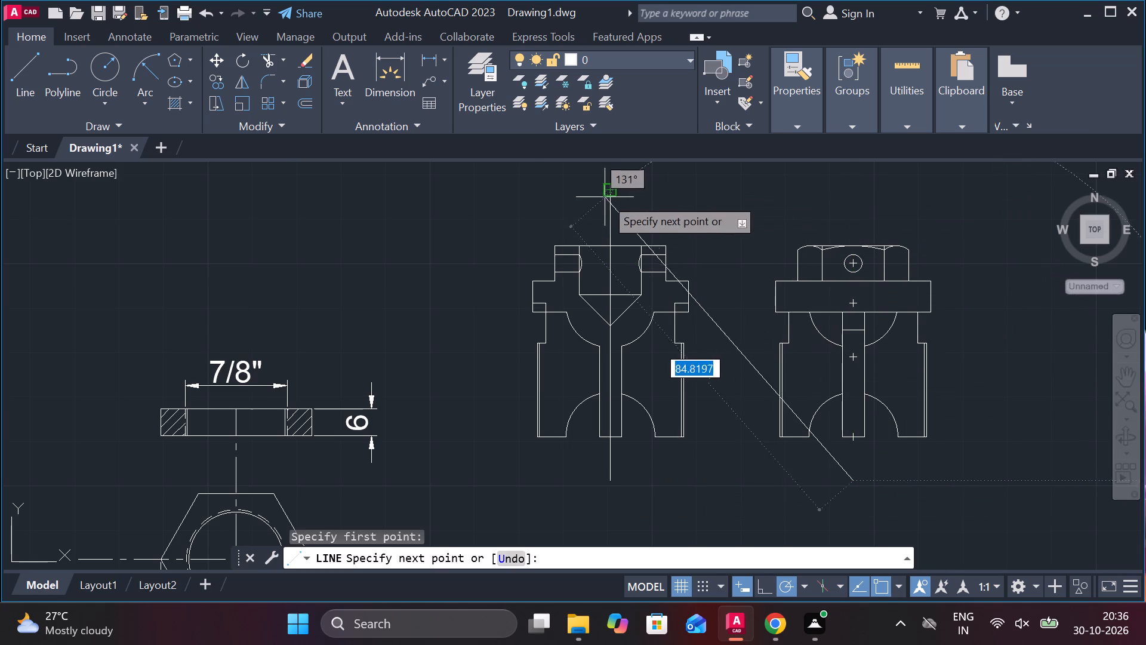
click(854, 194)
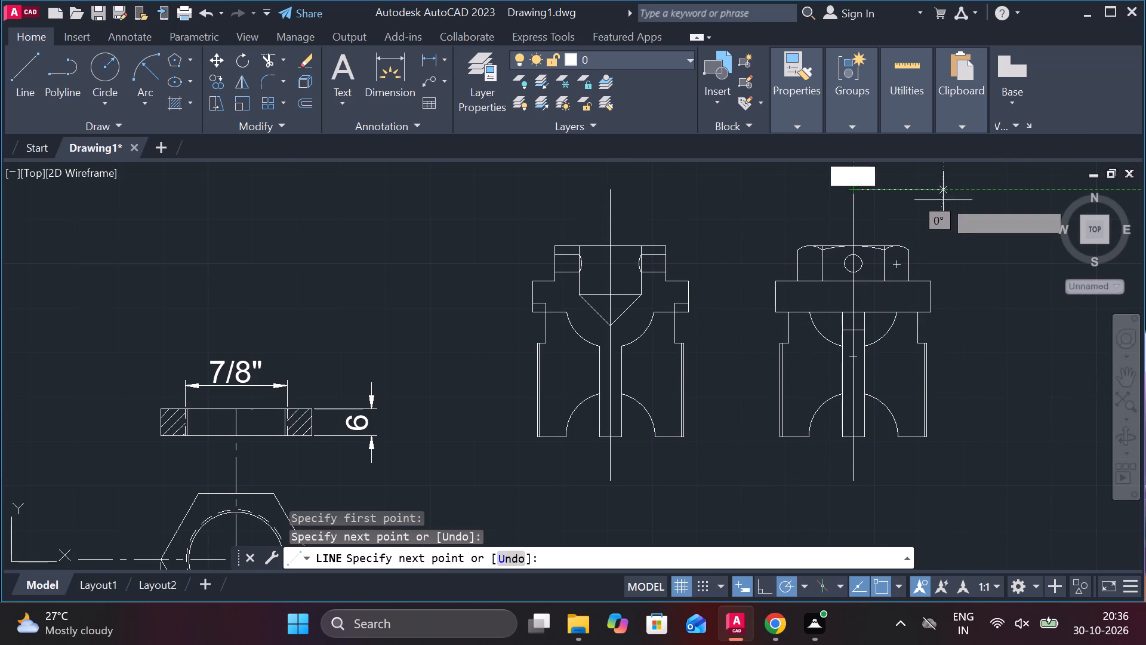
key(Escape)
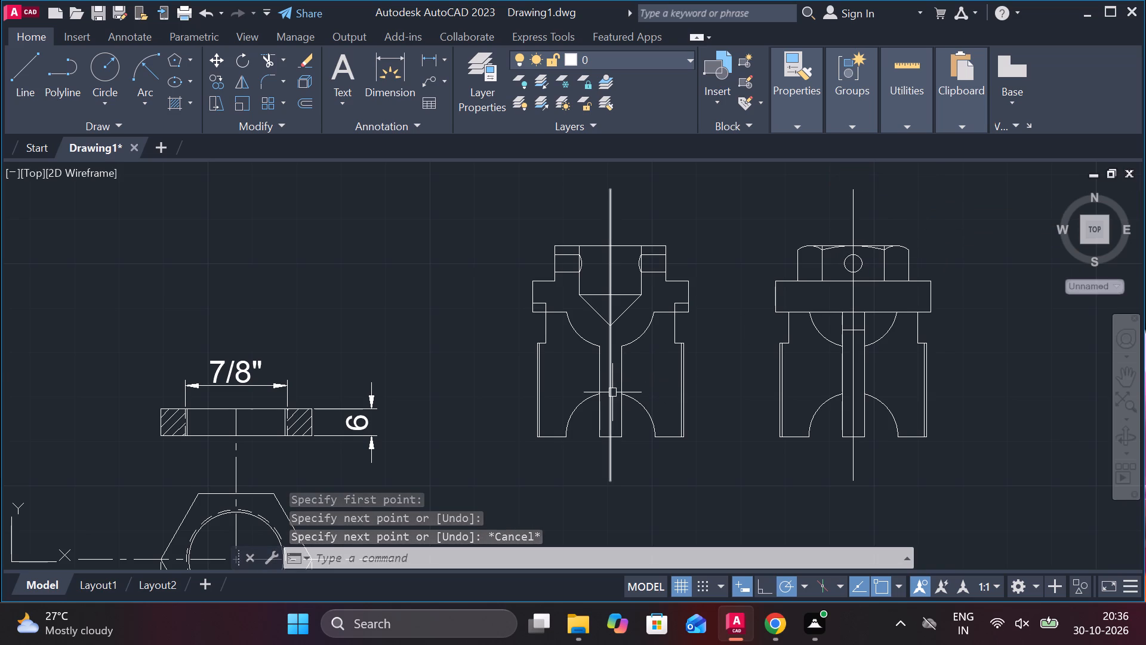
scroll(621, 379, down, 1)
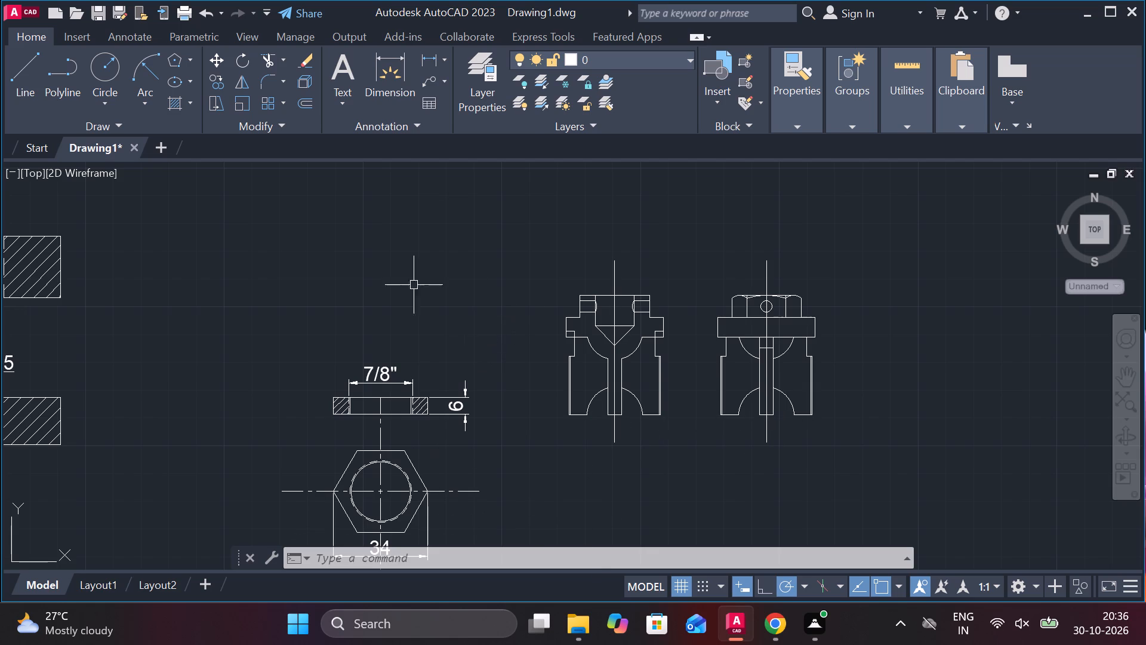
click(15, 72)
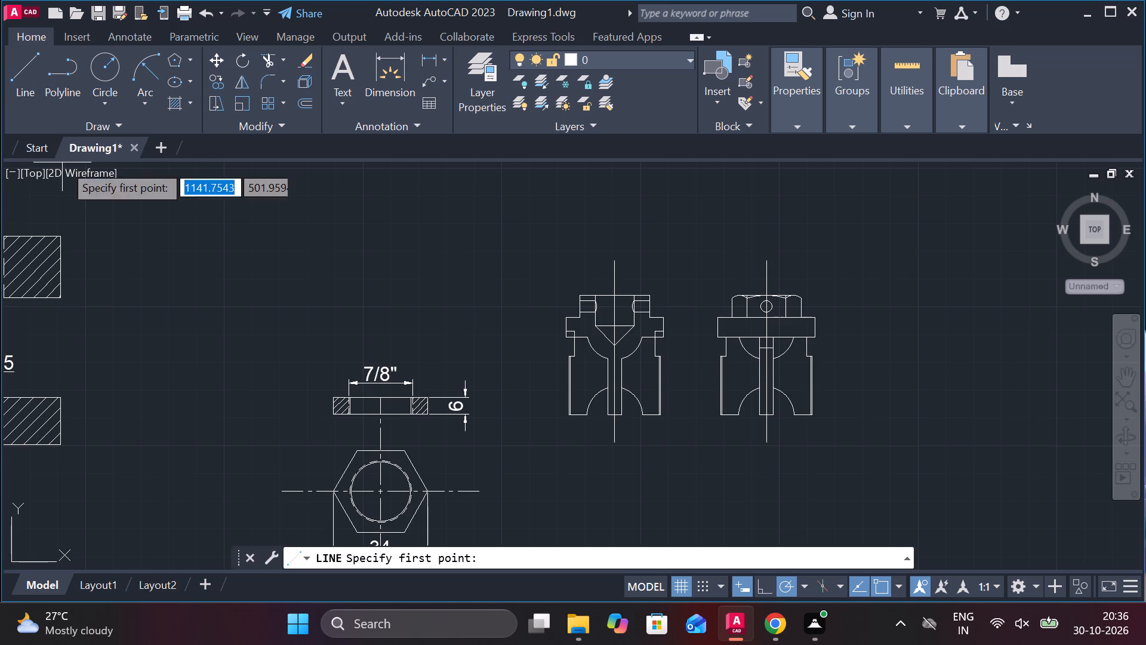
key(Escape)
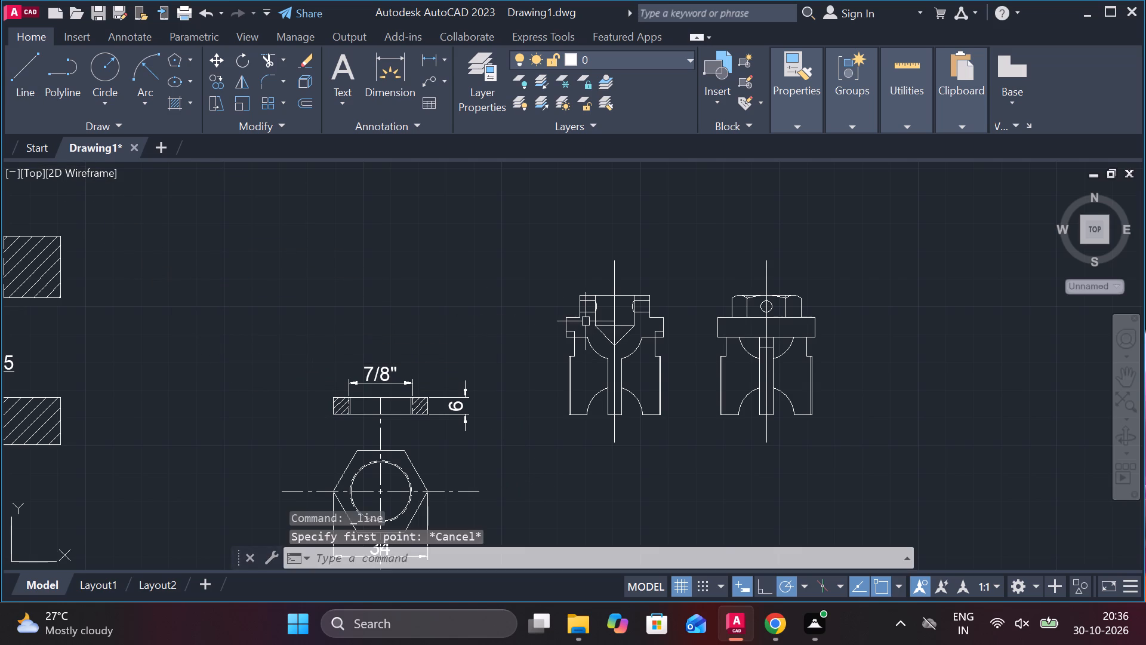
Draw a vertical line 5 long over the section view flange's left edge, from the small step up to the flange's top corner.
scroll(586, 321, up, 2)
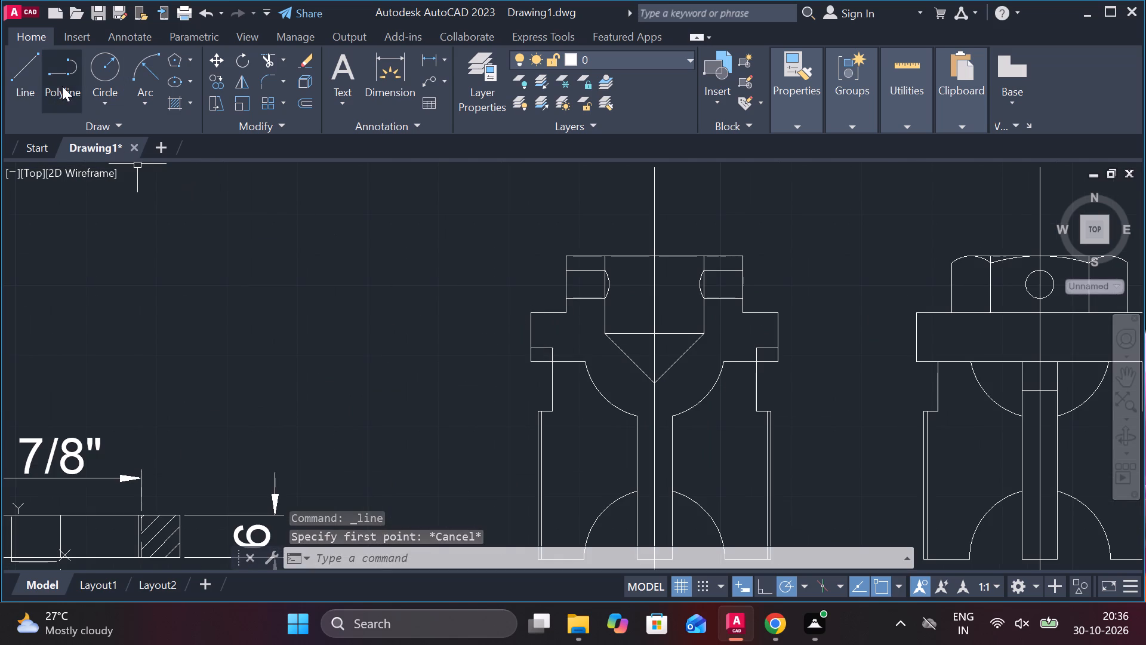
click(33, 78)
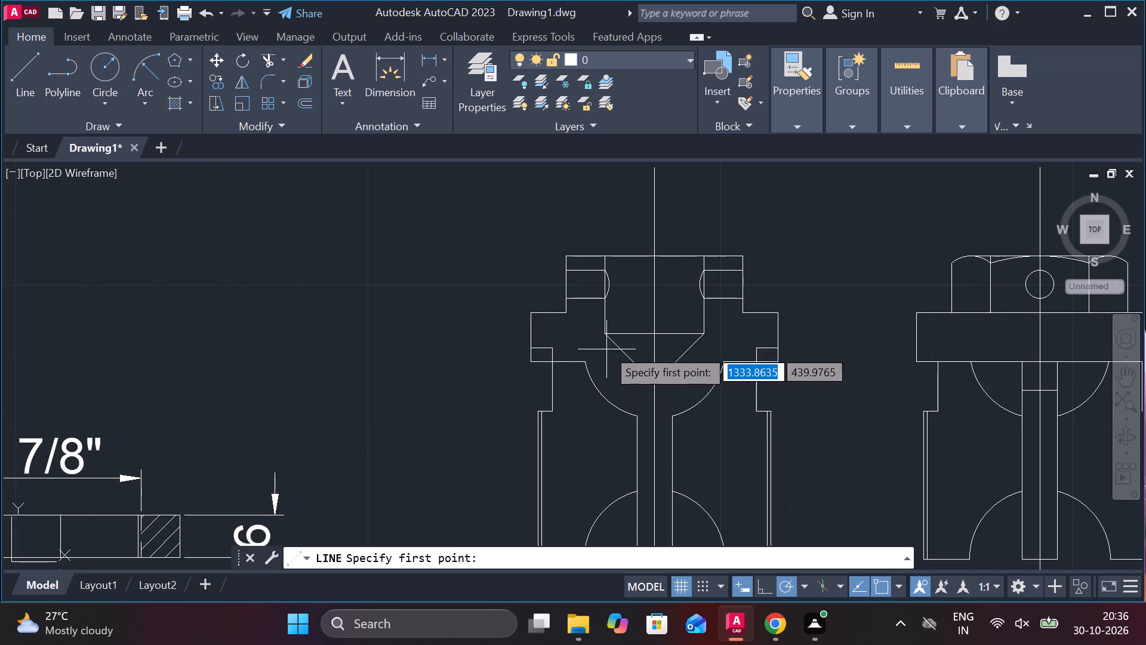
scroll(537, 348, up, 3)
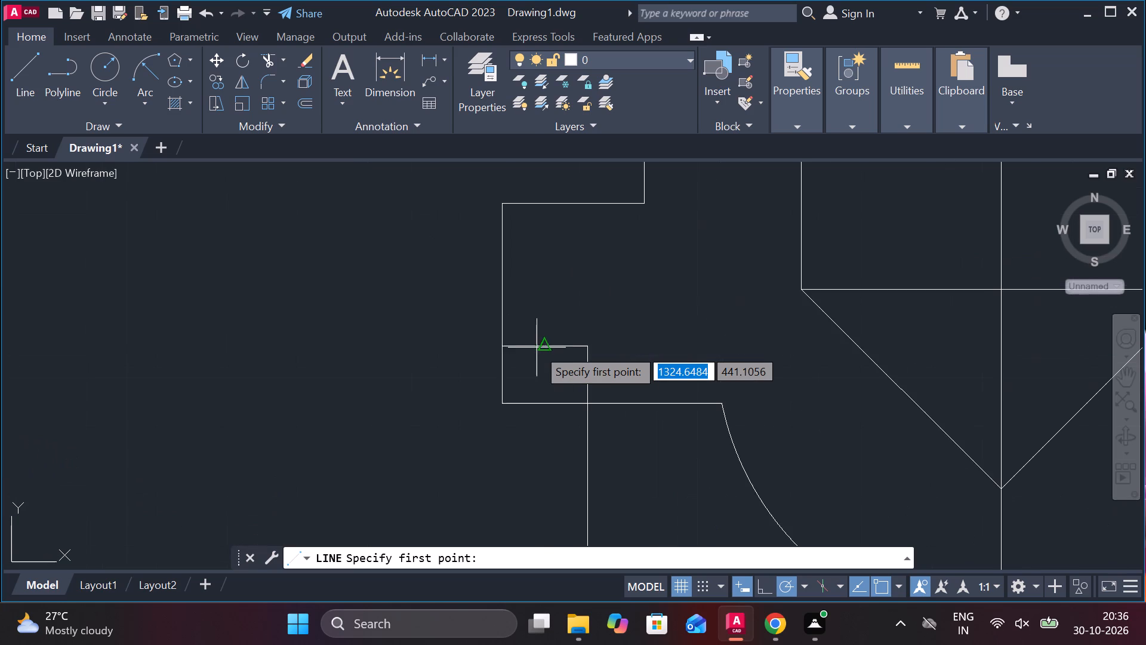
click(506, 347)
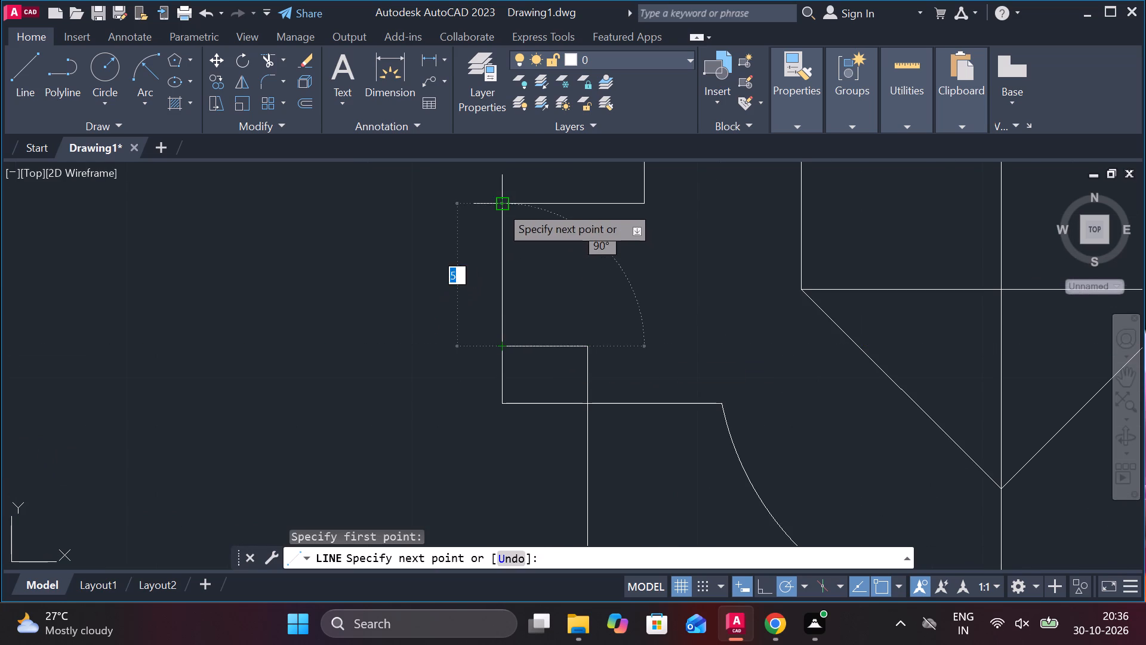
click(500, 205)
key(Escape)
Move the new vertical line horizontally 1 inward from the flange's left edge.
click(501, 290)
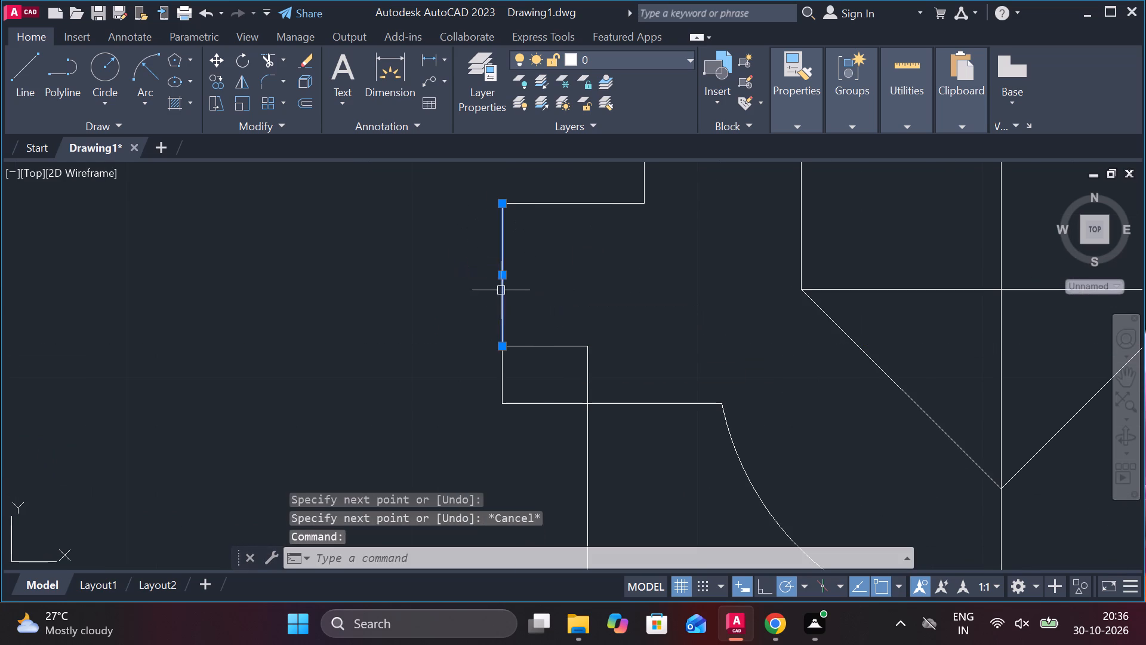
click(215, 64)
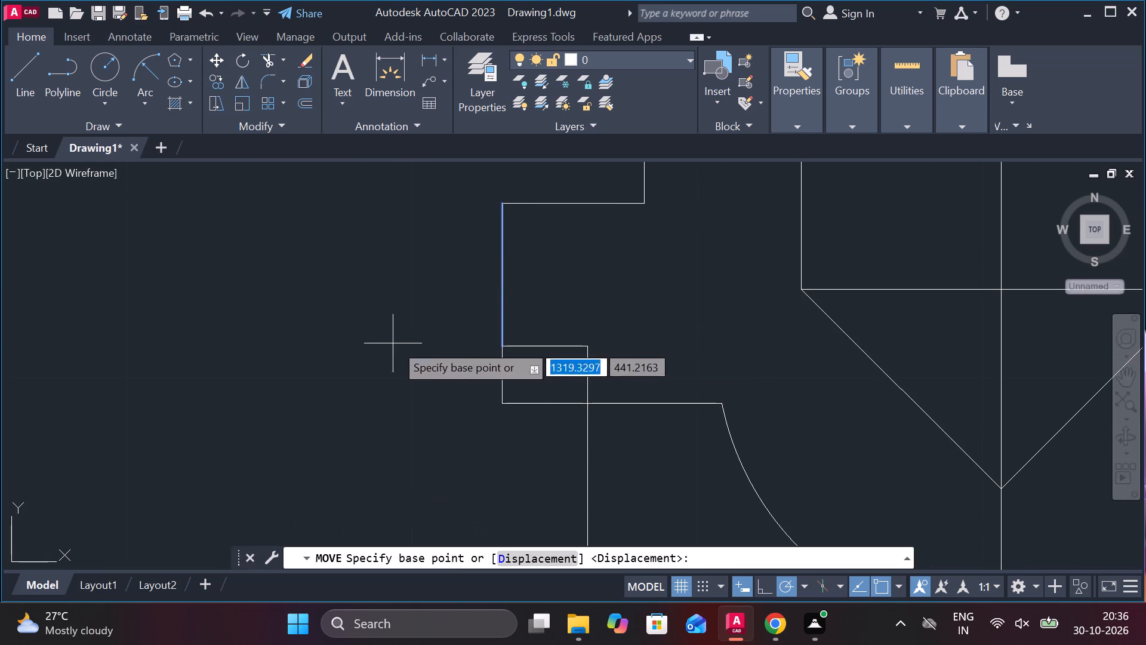
click(504, 281)
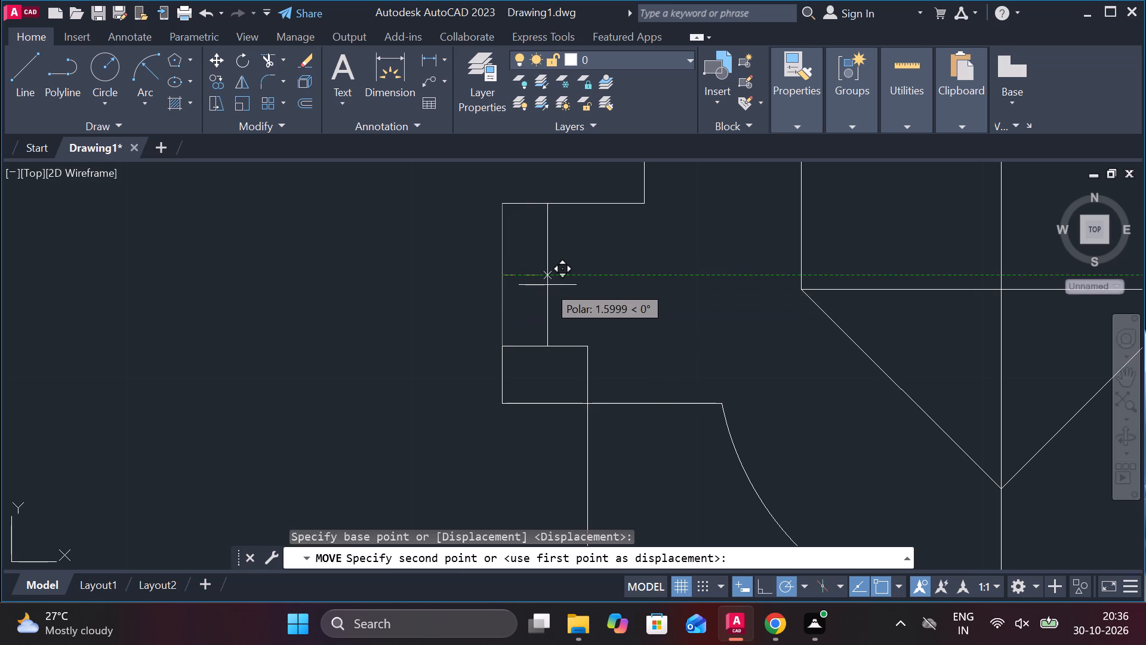
key(1)
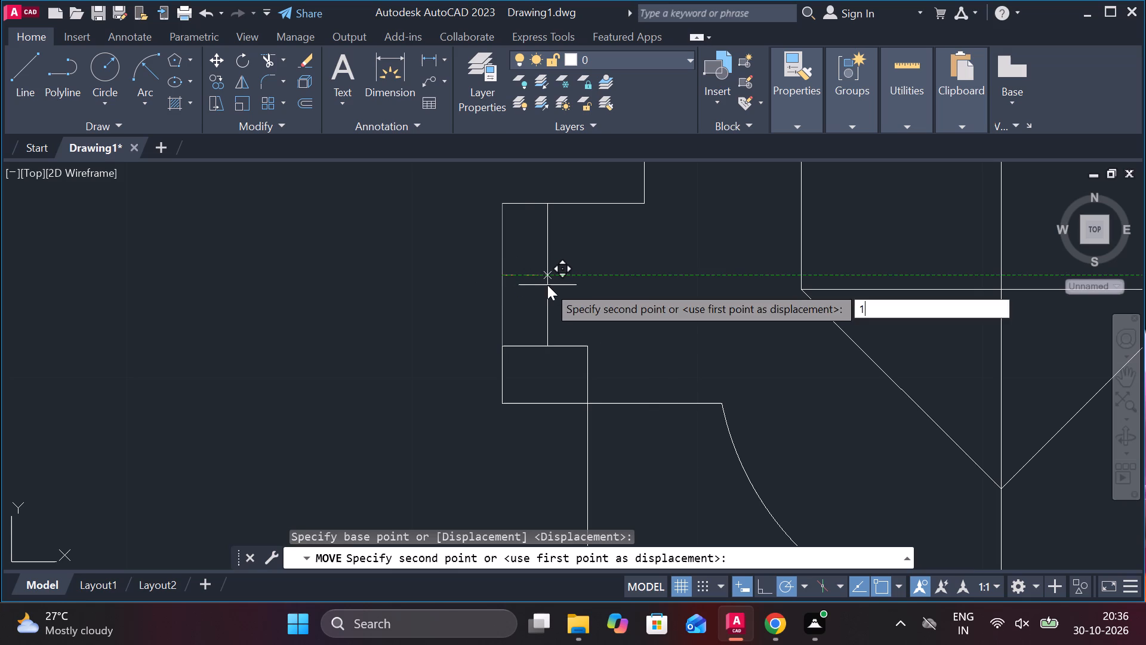
key(Return)
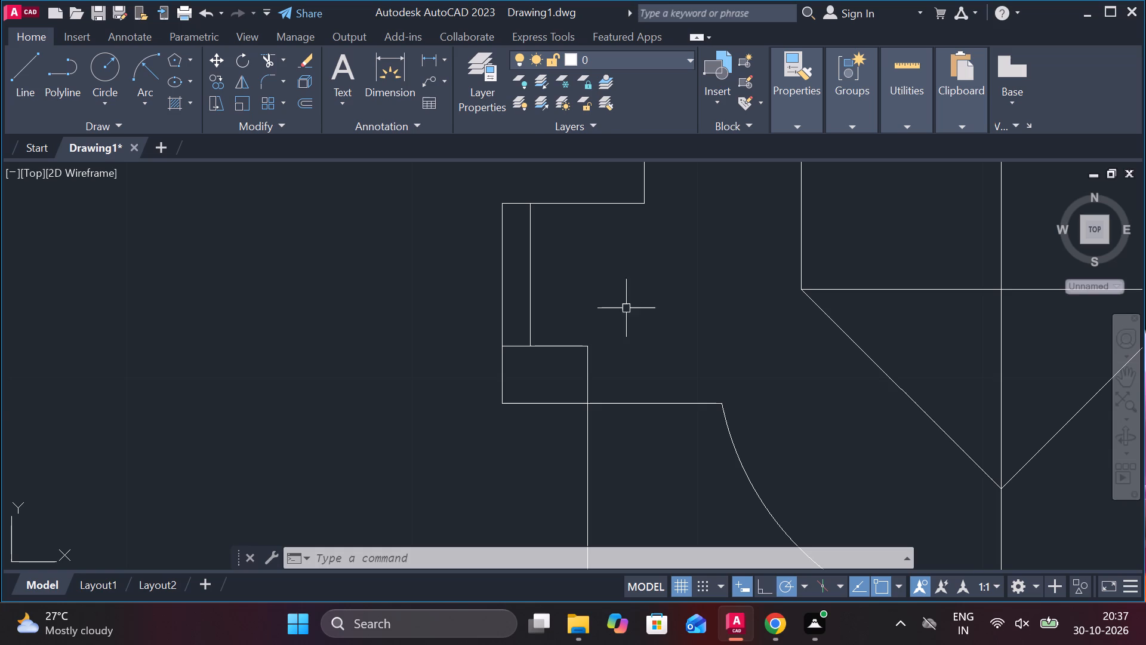
key(Escape)
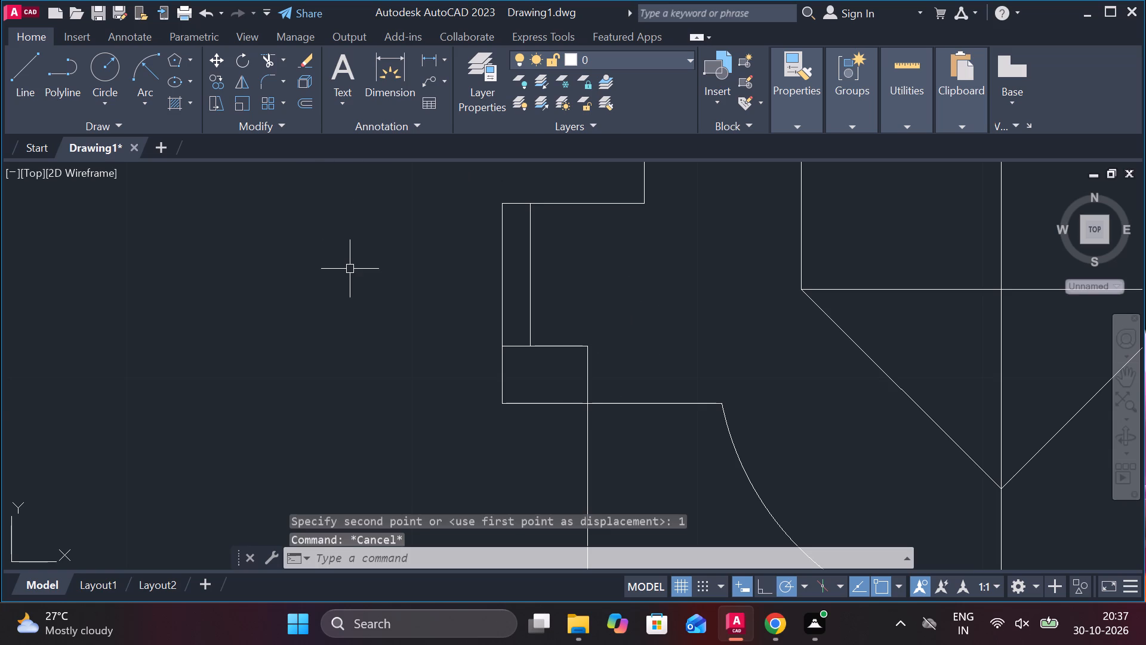
Hatch both halves of the section view's body and the two wall pieces above the cross hole with ANSI31.
scroll(492, 332, down, 4)
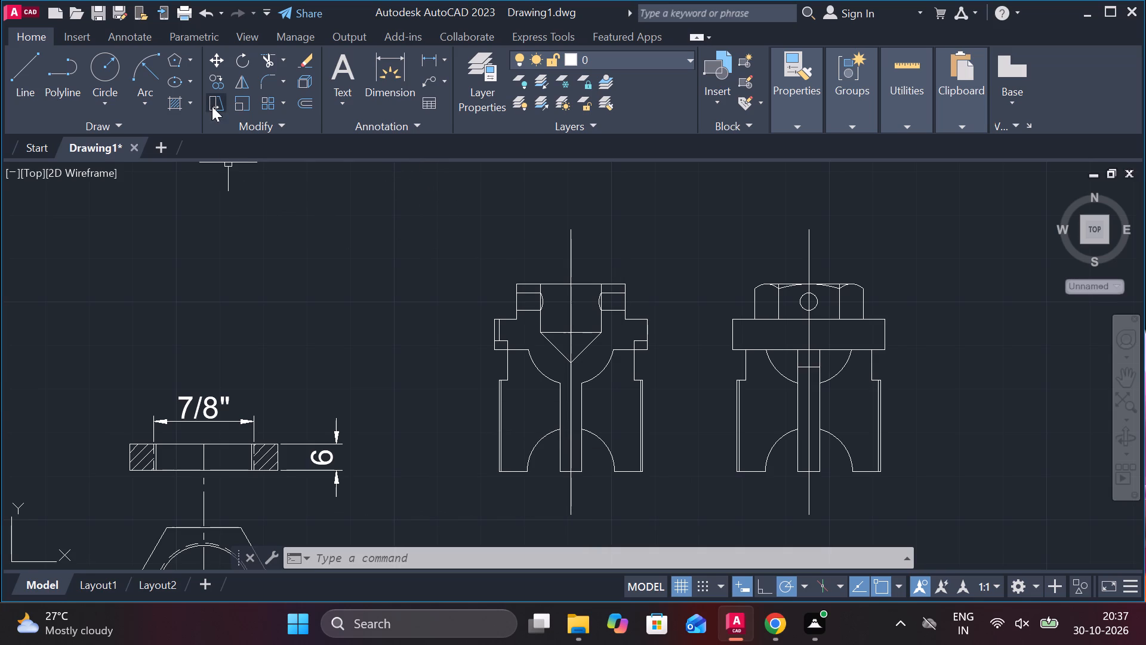
click(176, 103)
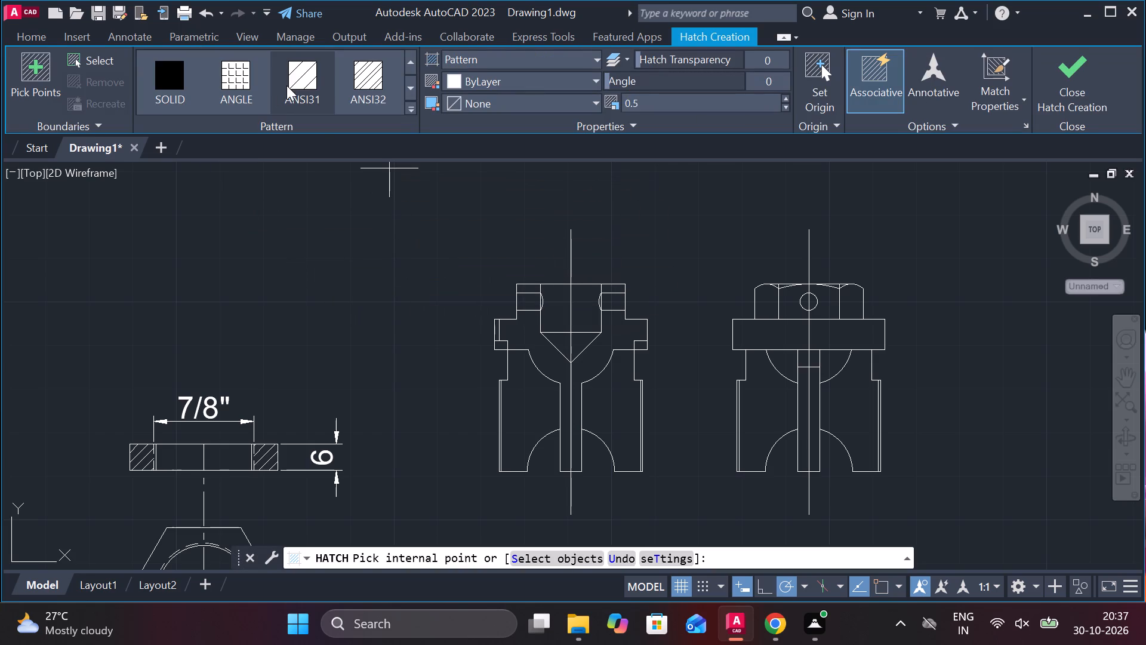
click(306, 79)
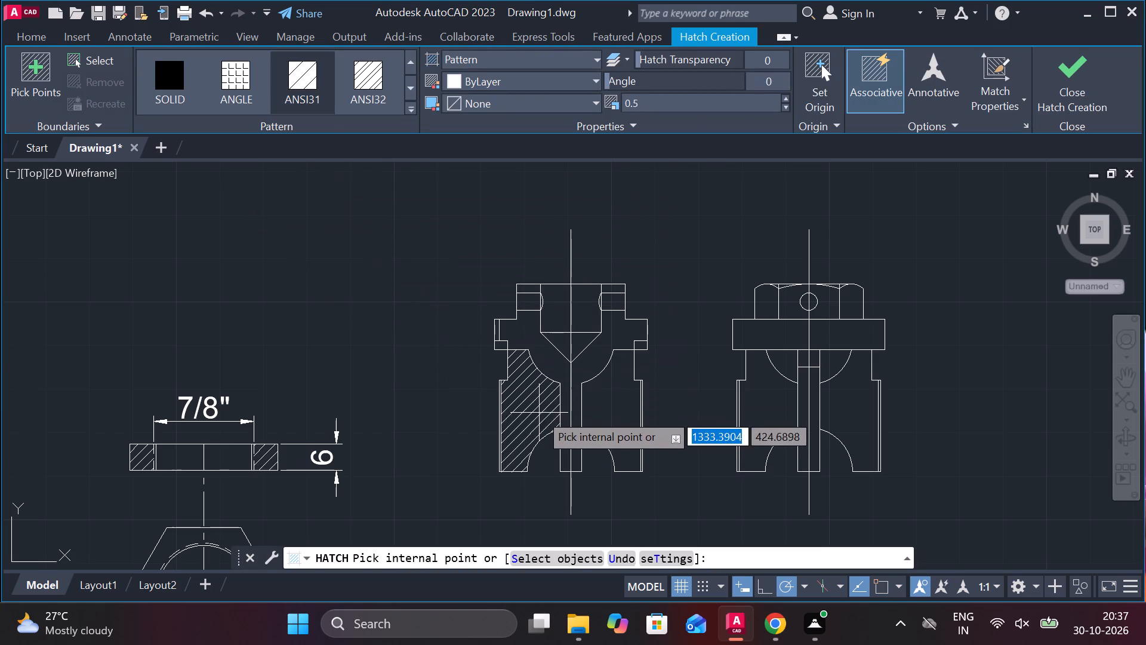
click(560, 377)
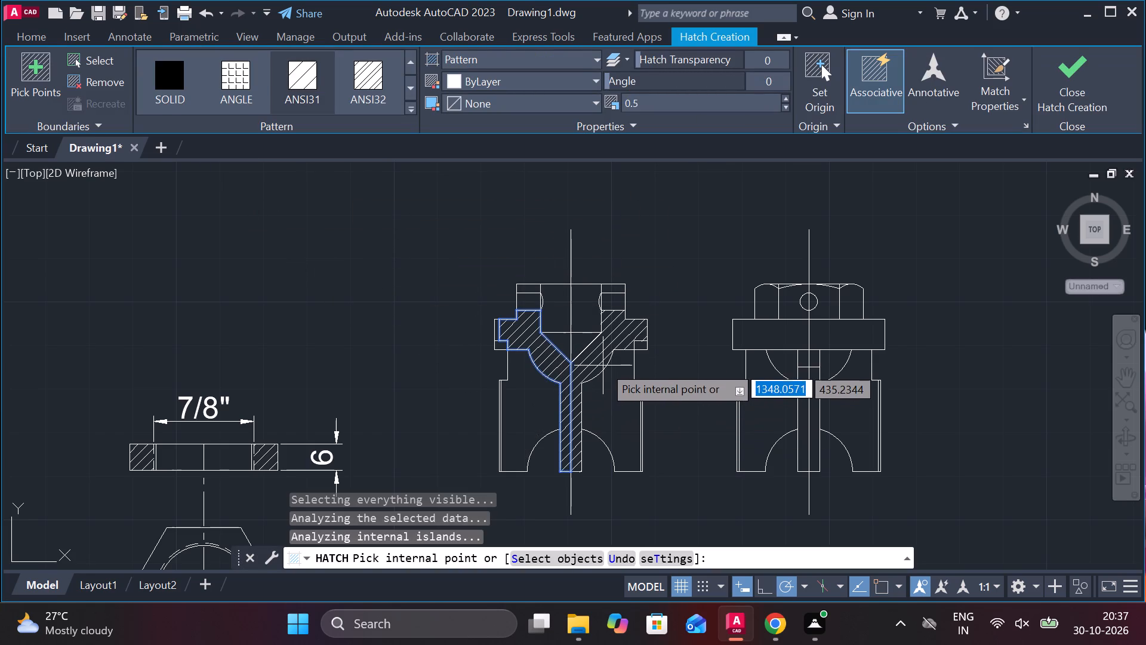
click(603, 361)
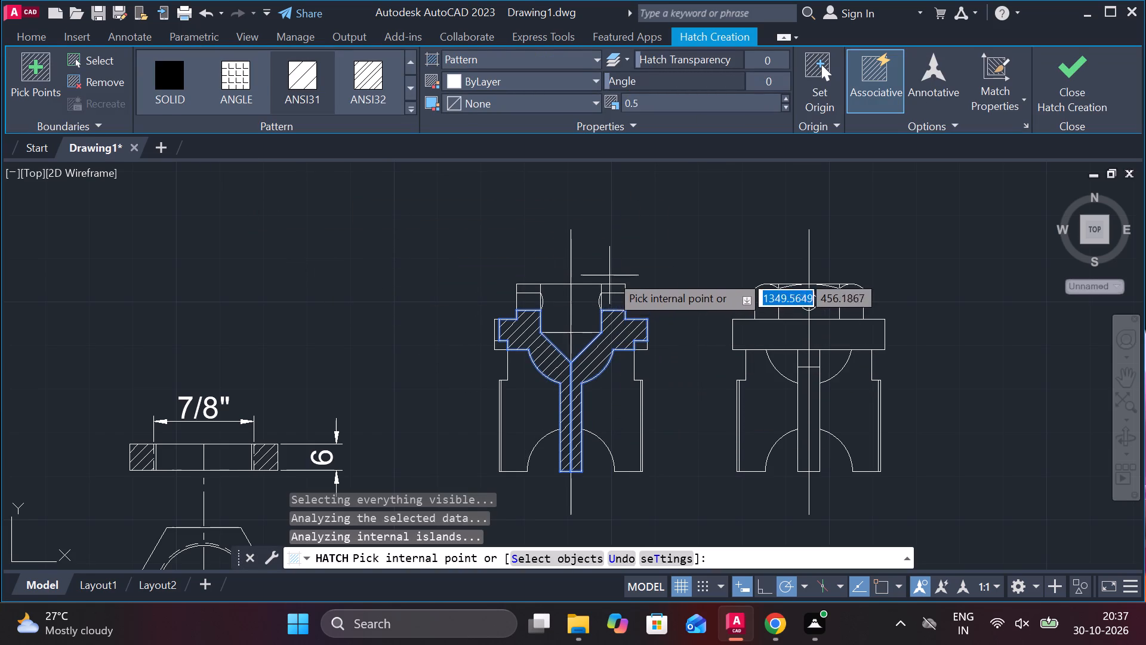
scroll(610, 264, up, 3)
click(611, 331)
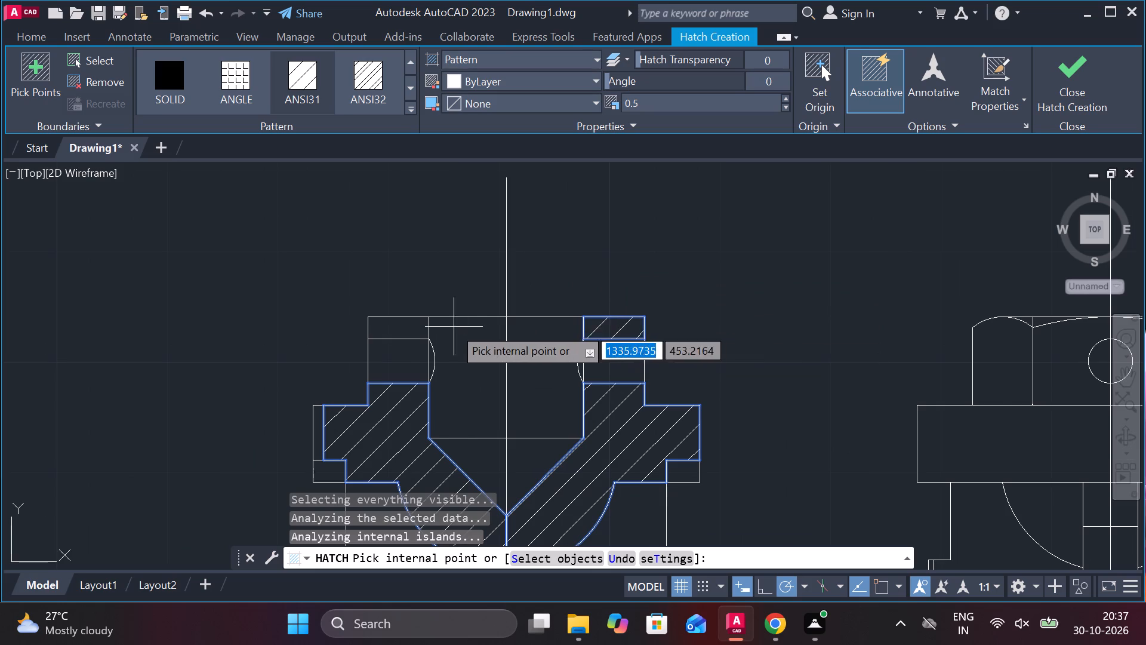
click(392, 330)
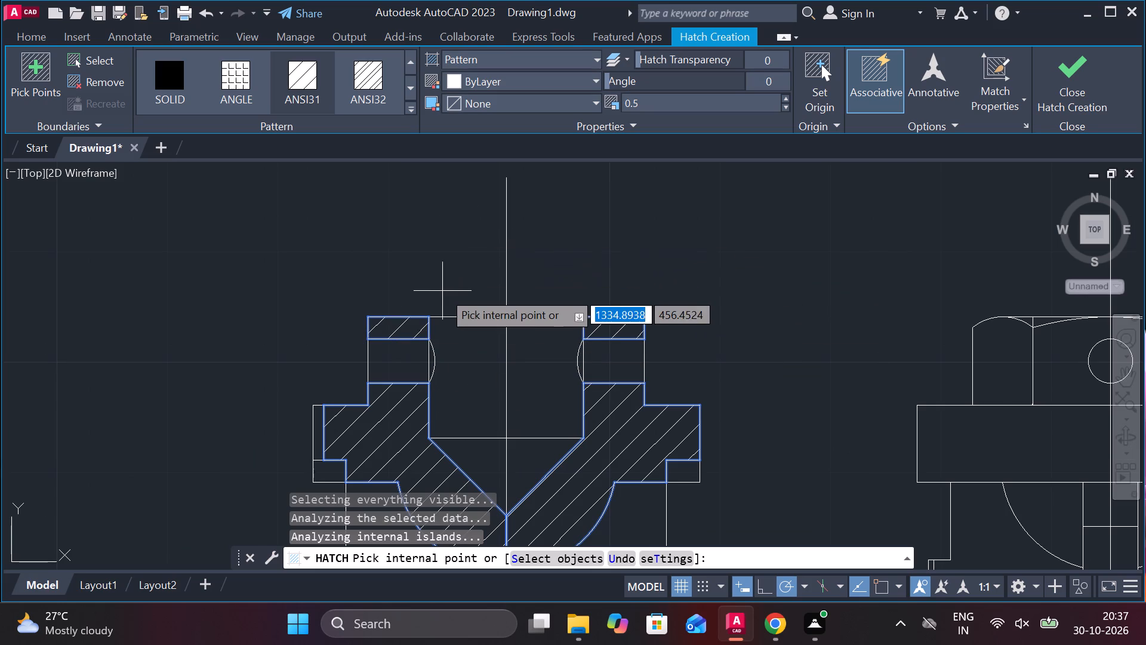
key(Escape)
Copy the section and outside views together into the group of undimensioned part copies, beside the hexagonal nut and below the half-round flange view.
scroll(402, 336, down, 4)
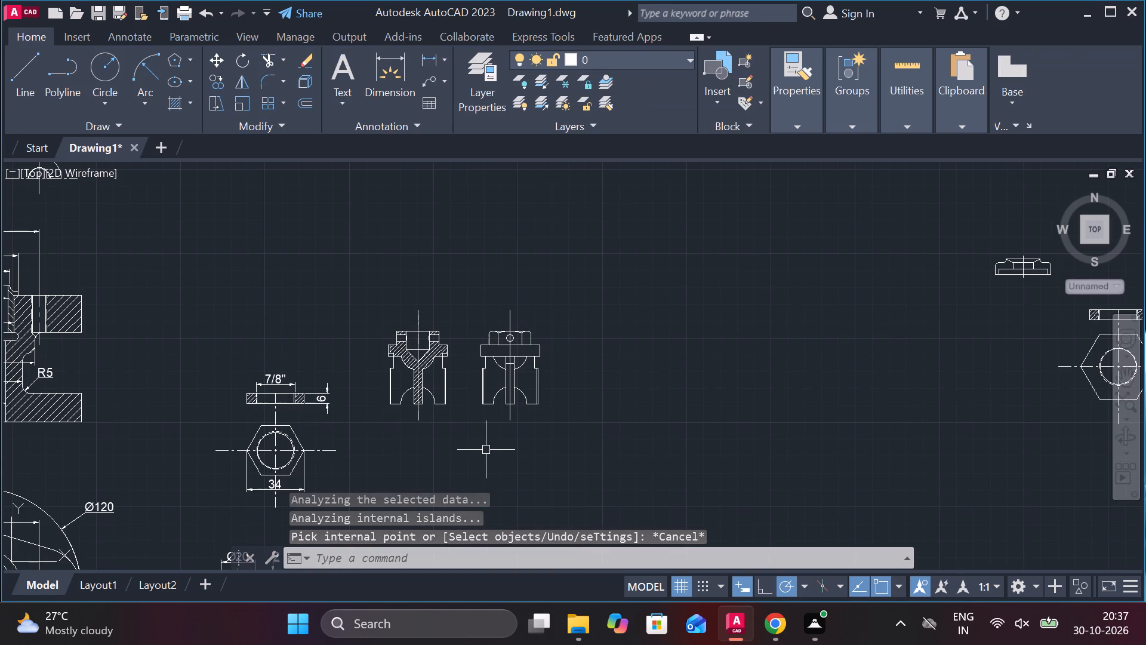
click(340, 290)
click(586, 457)
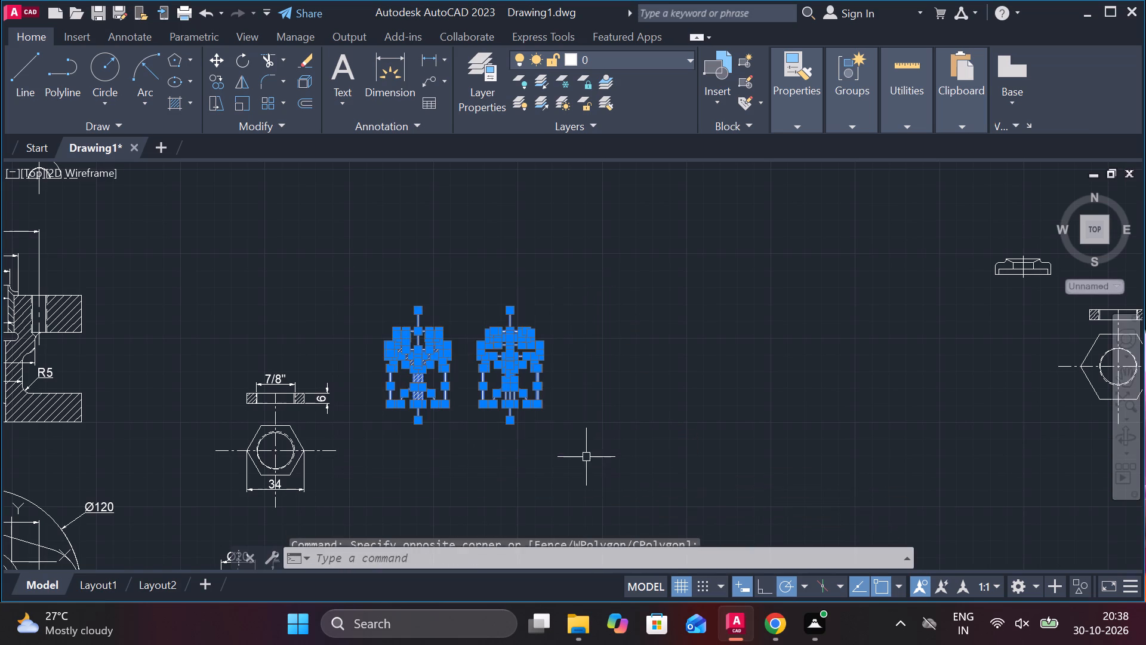
text(co)
key(Return)
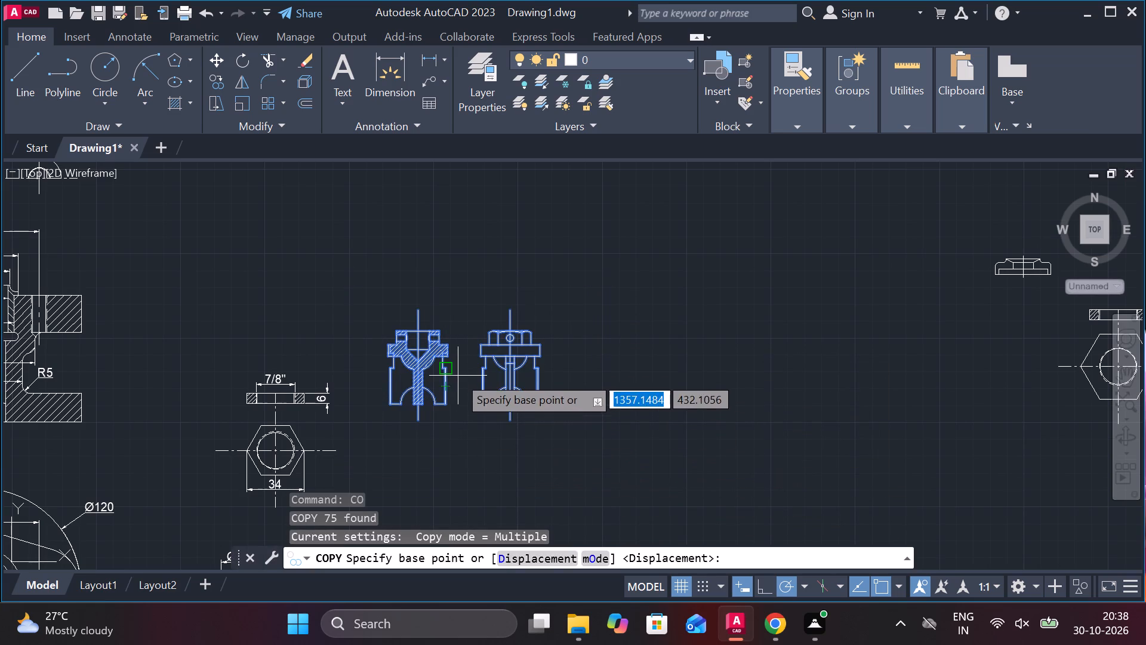
click(464, 380)
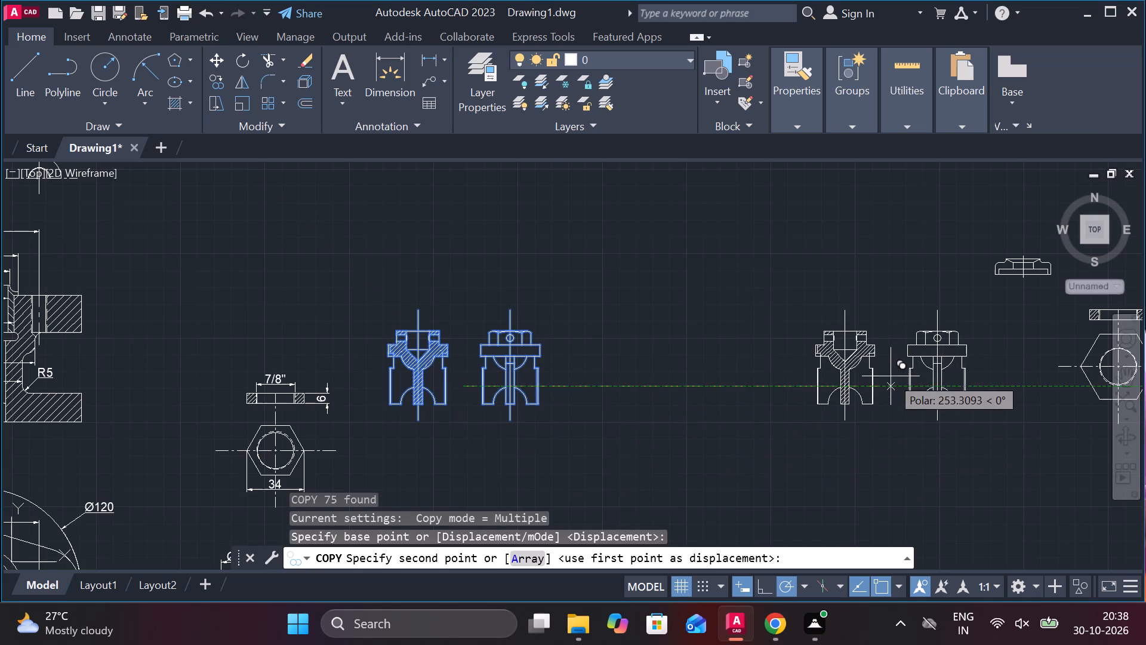
scroll(946, 370, down, 2)
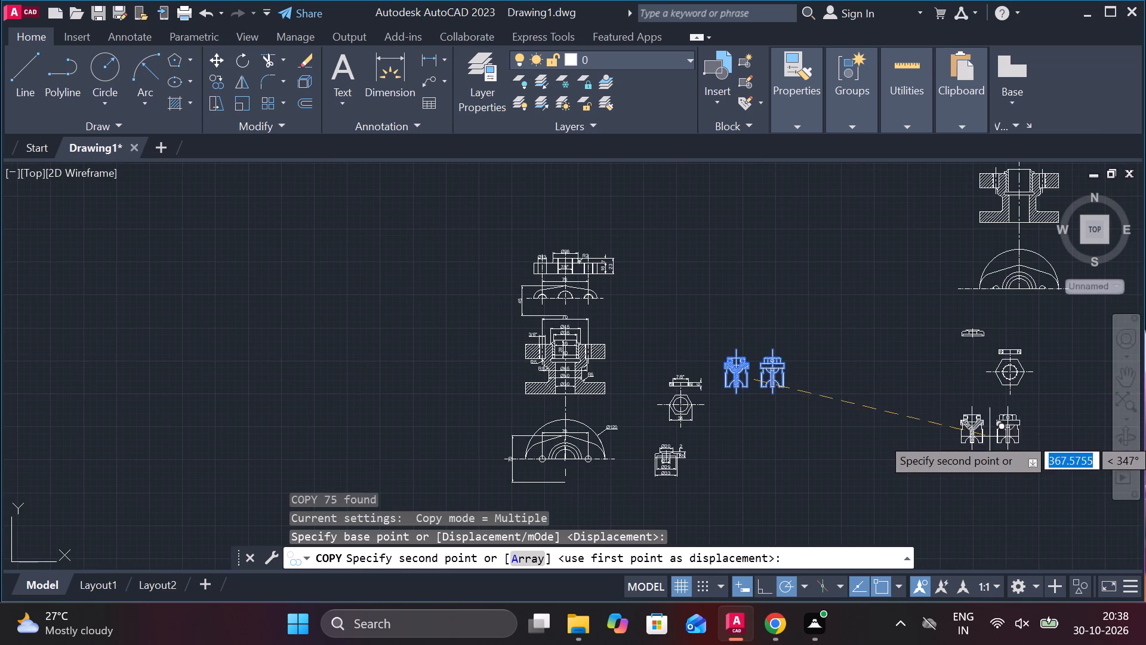
click(1074, 340)
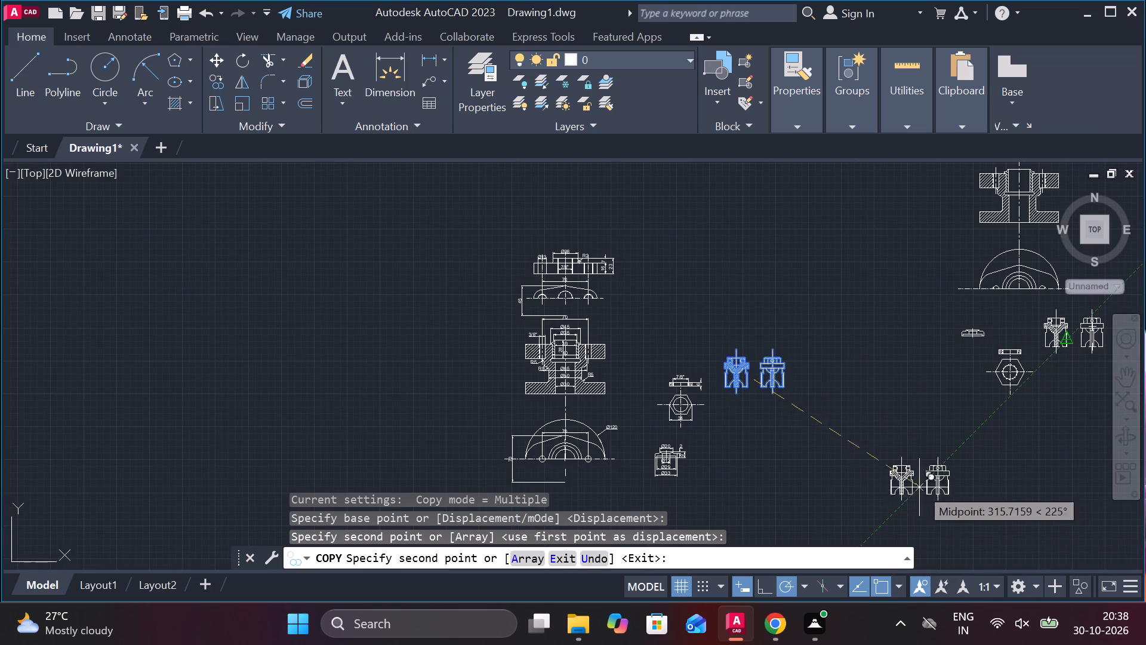
key(Escape)
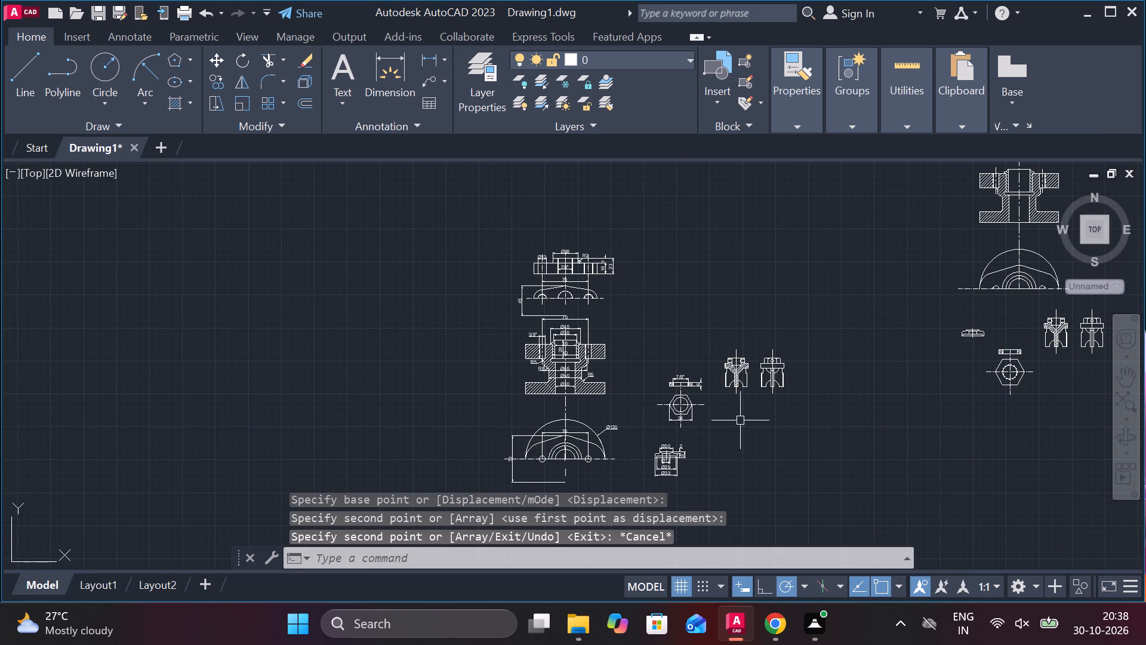
Add a linear dimension across the outside view's full bottom width, placed below the part.
scroll(741, 417, up, 4)
scroll(742, 417, down, 1)
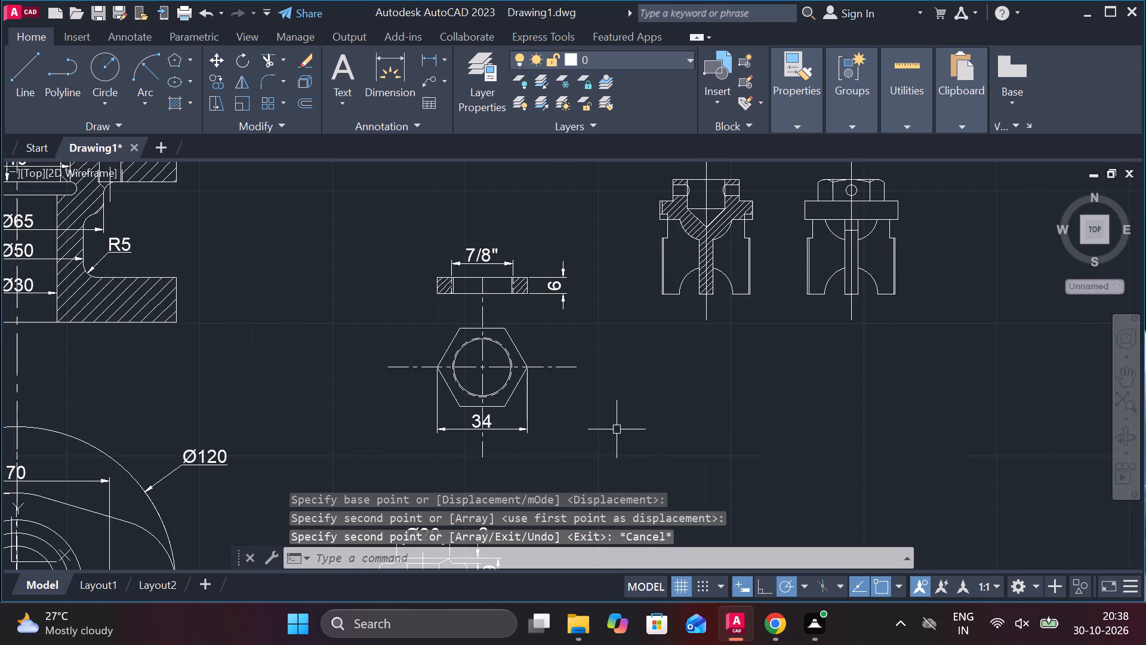
click(433, 64)
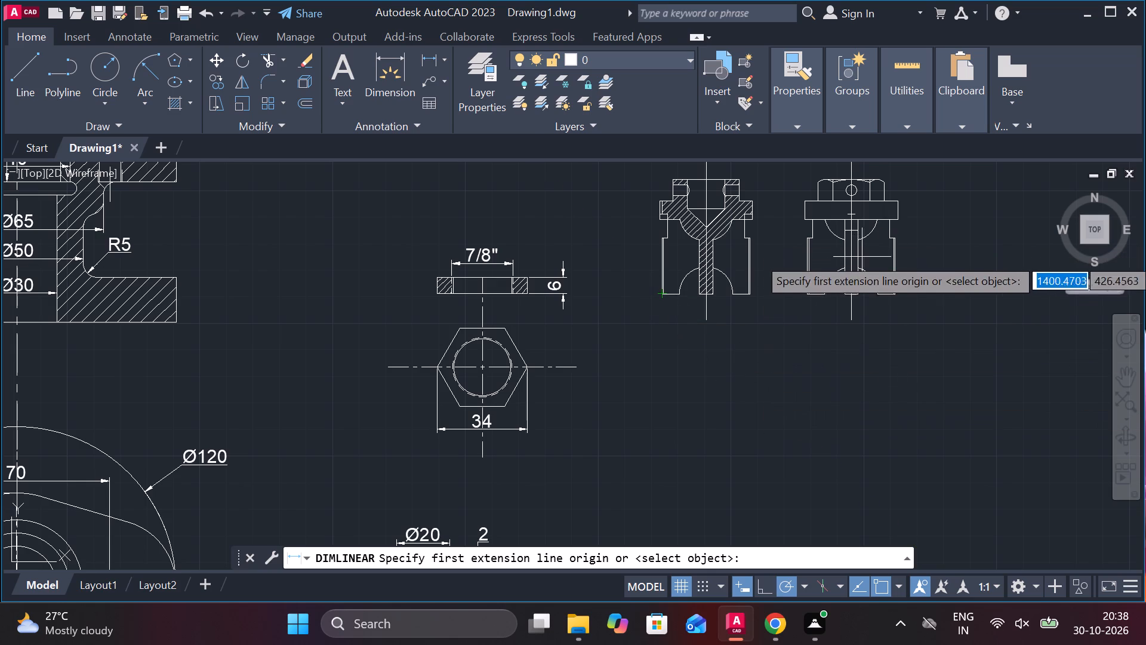
scroll(815, 299, up, 3)
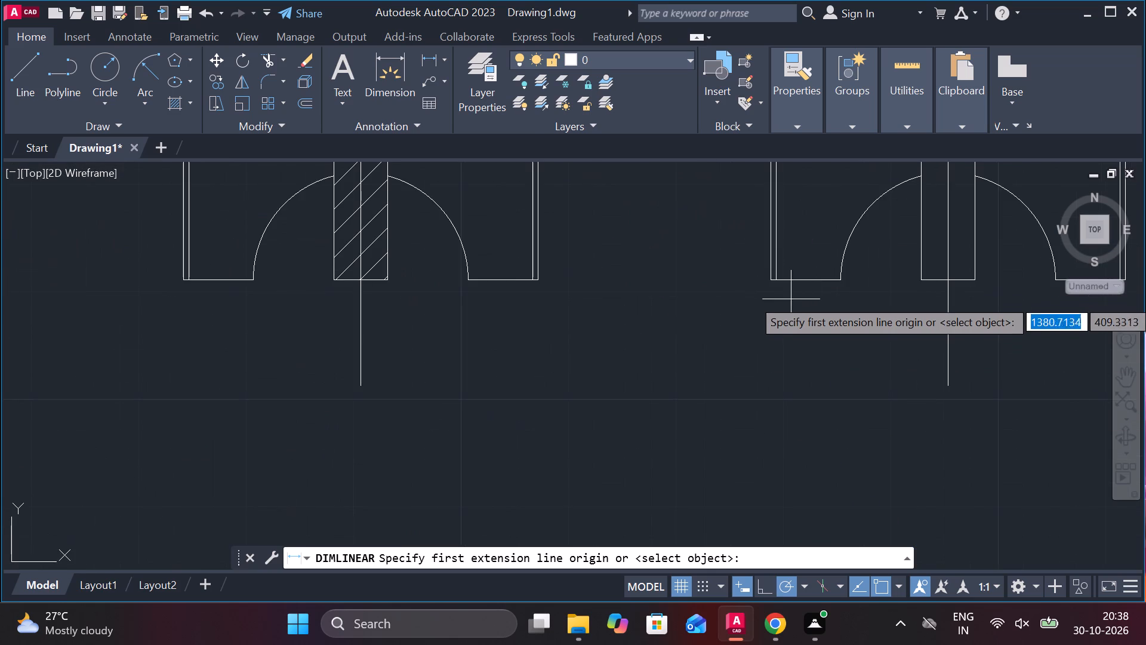
click(768, 281)
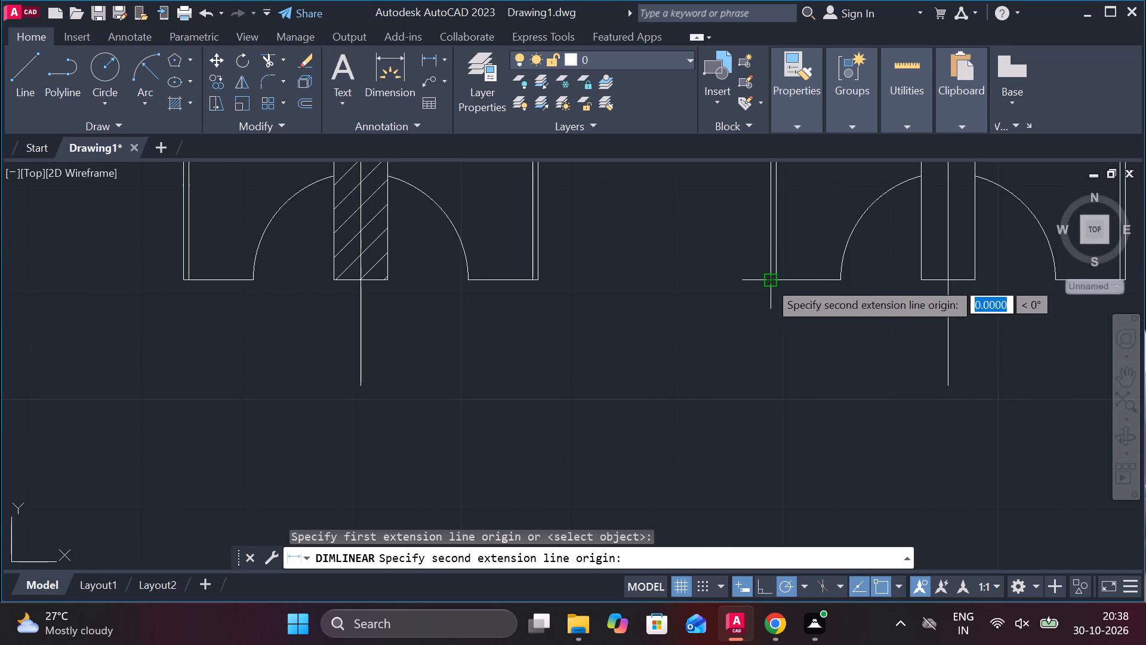
scroll(873, 334, down, 3)
scroll(942, 323, up, 3)
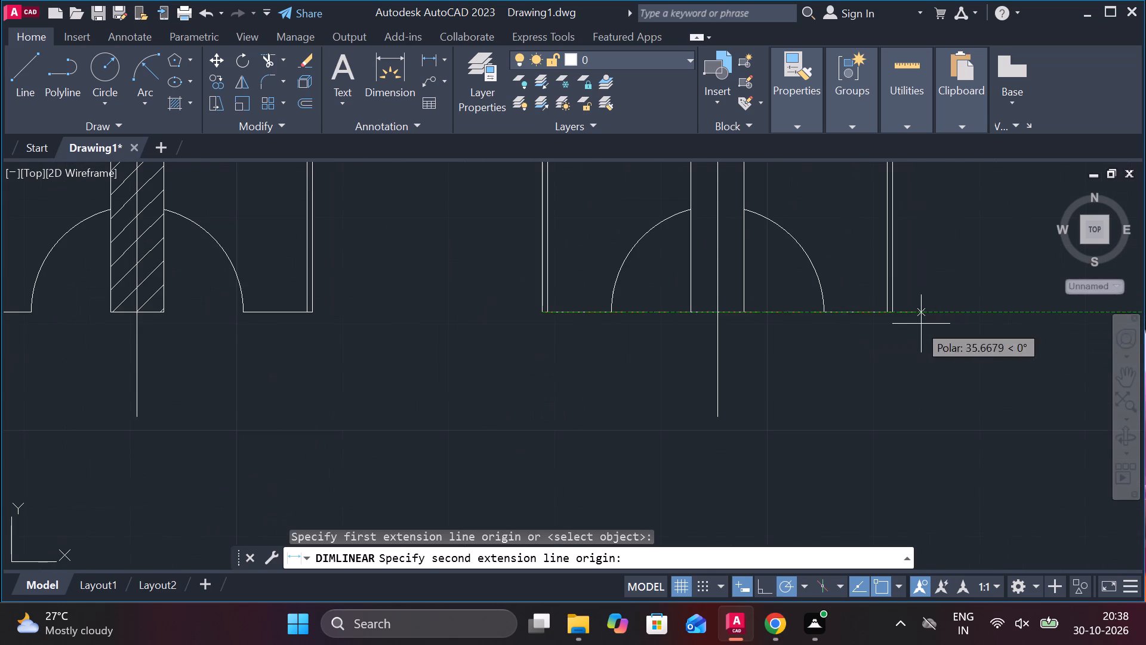
click(894, 311)
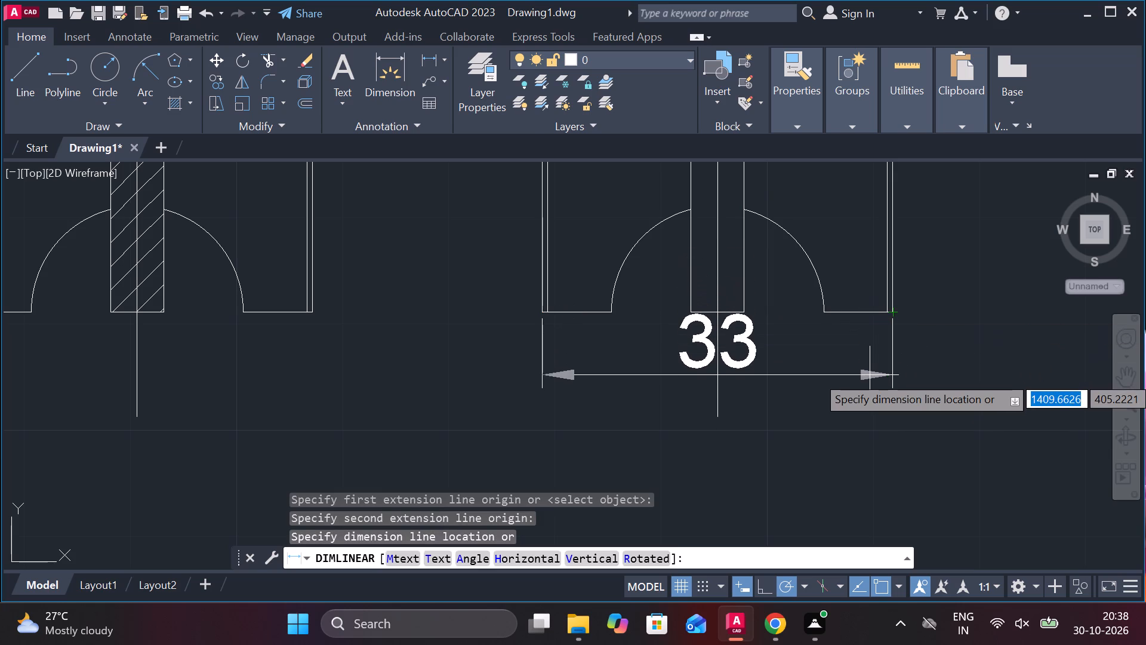
click(862, 443)
Add a diameter symbol in front of the text of the outside view's bottom-width dimension.
double_click(746, 420)
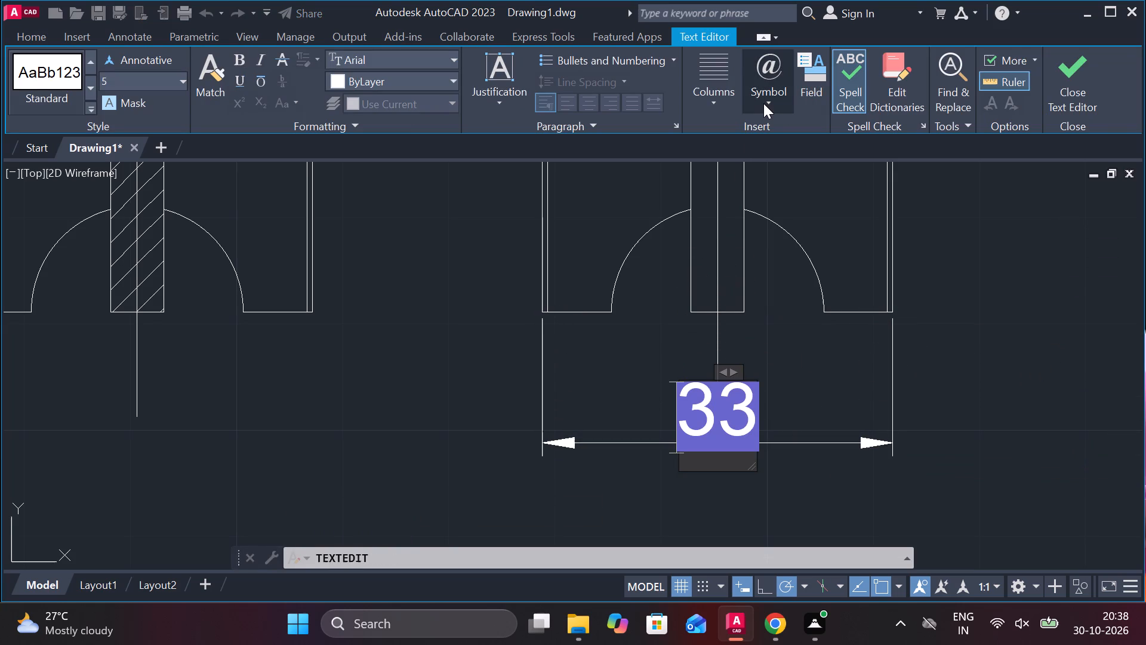
click(763, 103)
click(783, 169)
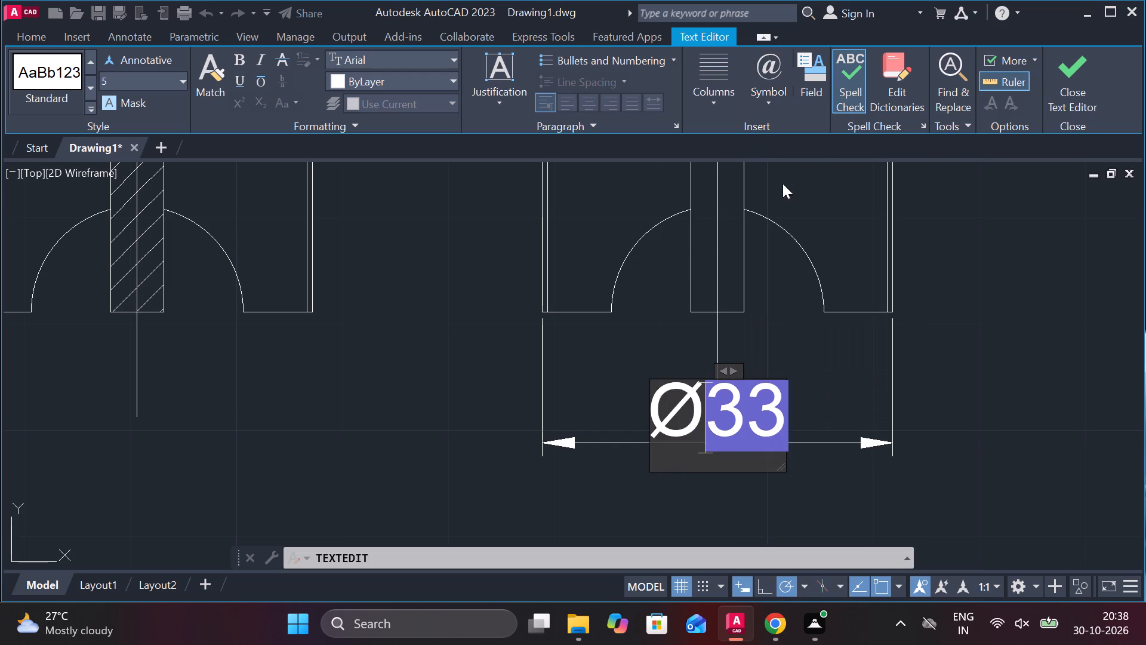
click(434, 407)
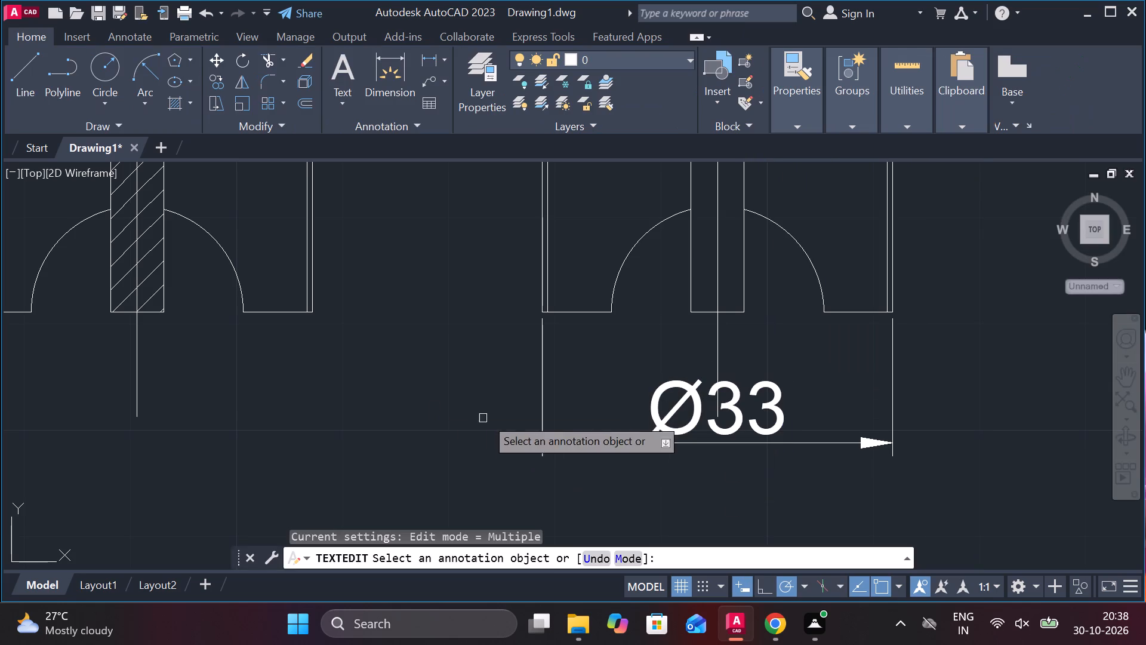
Add a linear dimension across the narrow central web of the outside view, placed on the web between the upper and lower arcs.
click(433, 61)
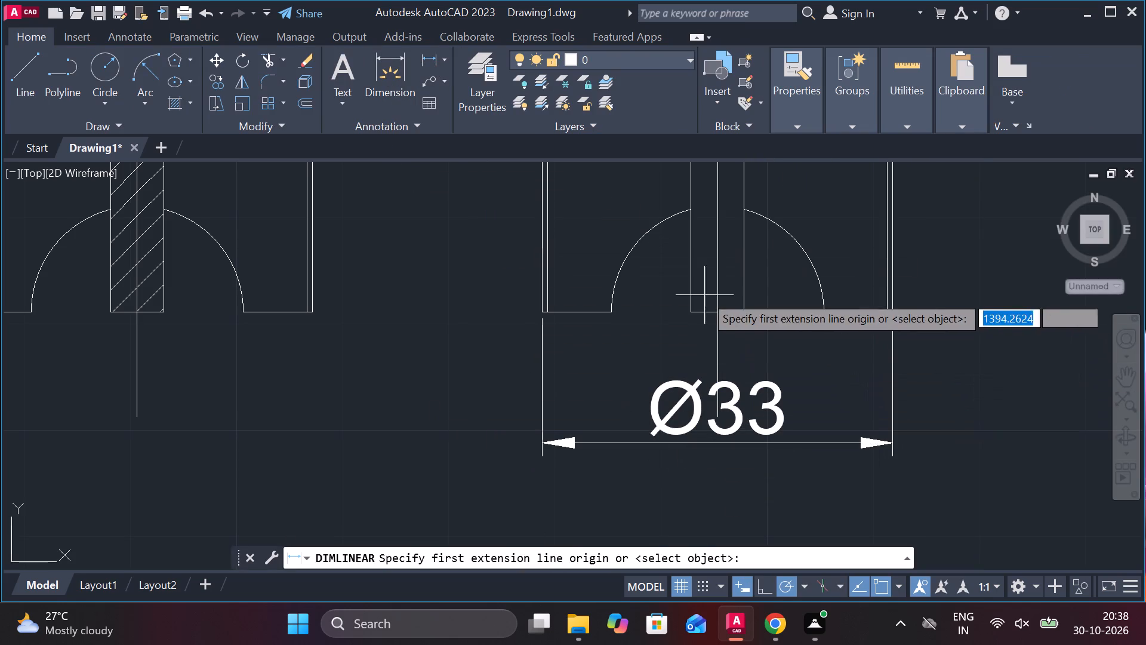
click(694, 272)
click(749, 279)
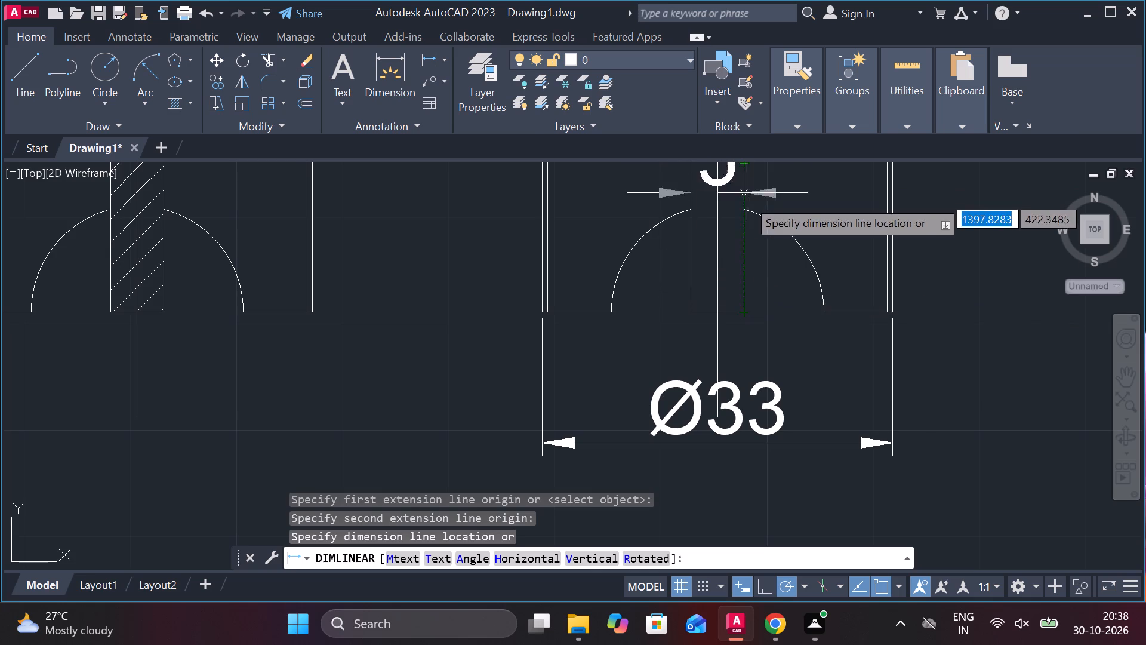
scroll(742, 283, down, 2)
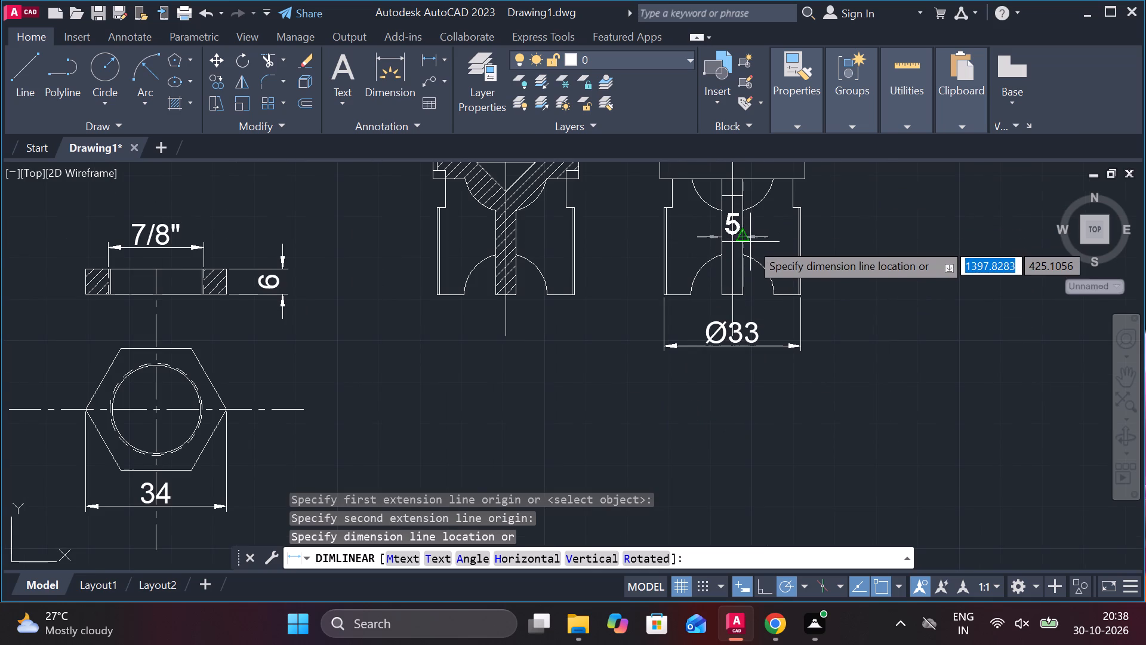
click(750, 244)
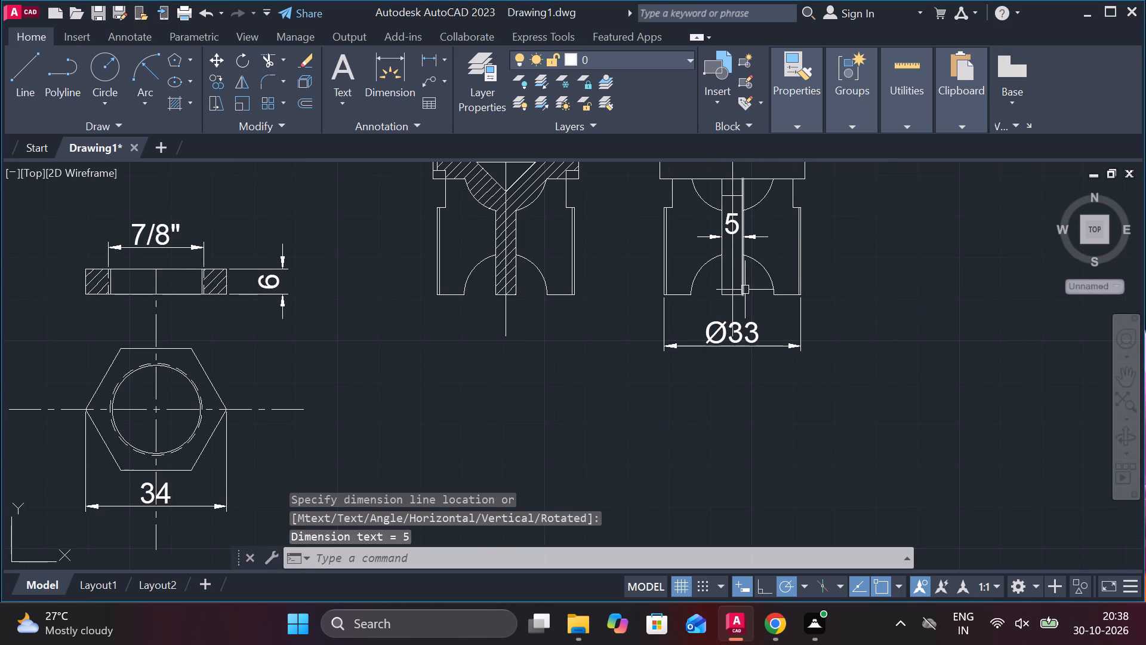
Add a vertical dimension from the outside view's bottom right corner to the flange's underside, placed to the right of the part.
click(430, 54)
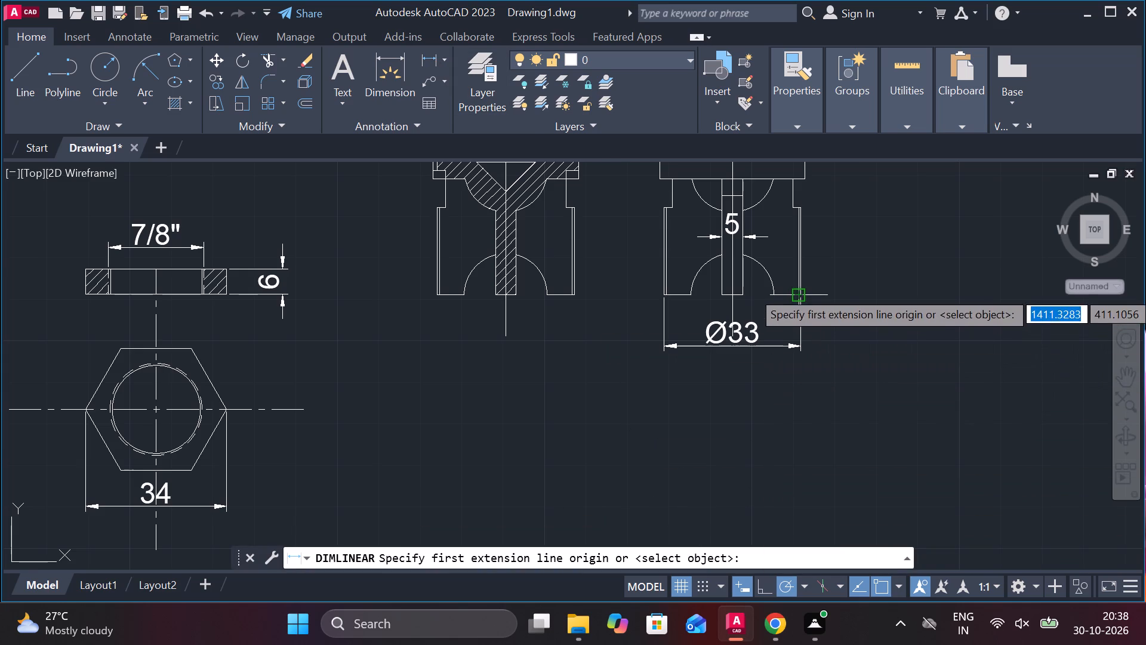
scroll(805, 303, up, 4)
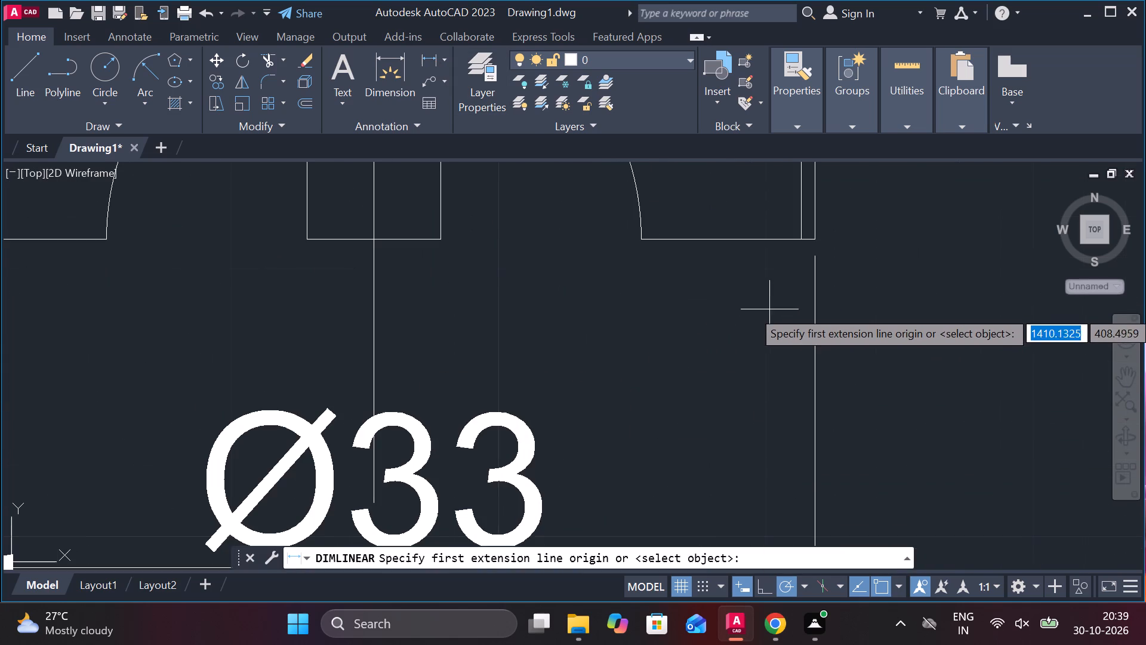
click(818, 234)
scroll(868, 286, down, 5)
scroll(872, 174, down, 1)
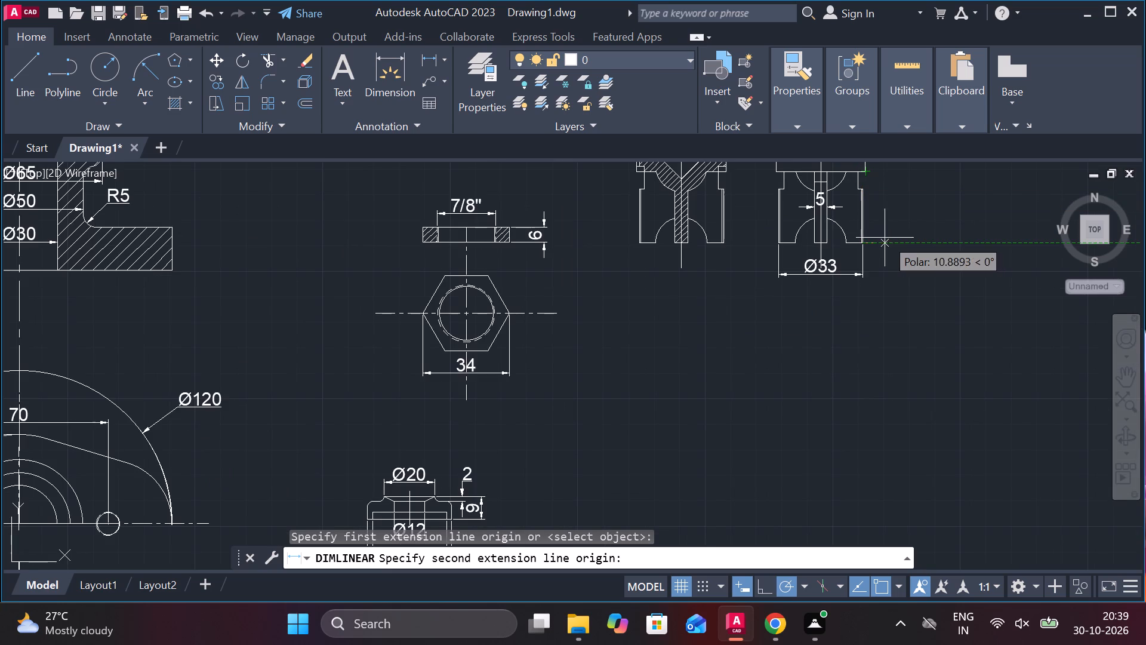
scroll(707, 285, down, 3)
scroll(734, 256, up, 4)
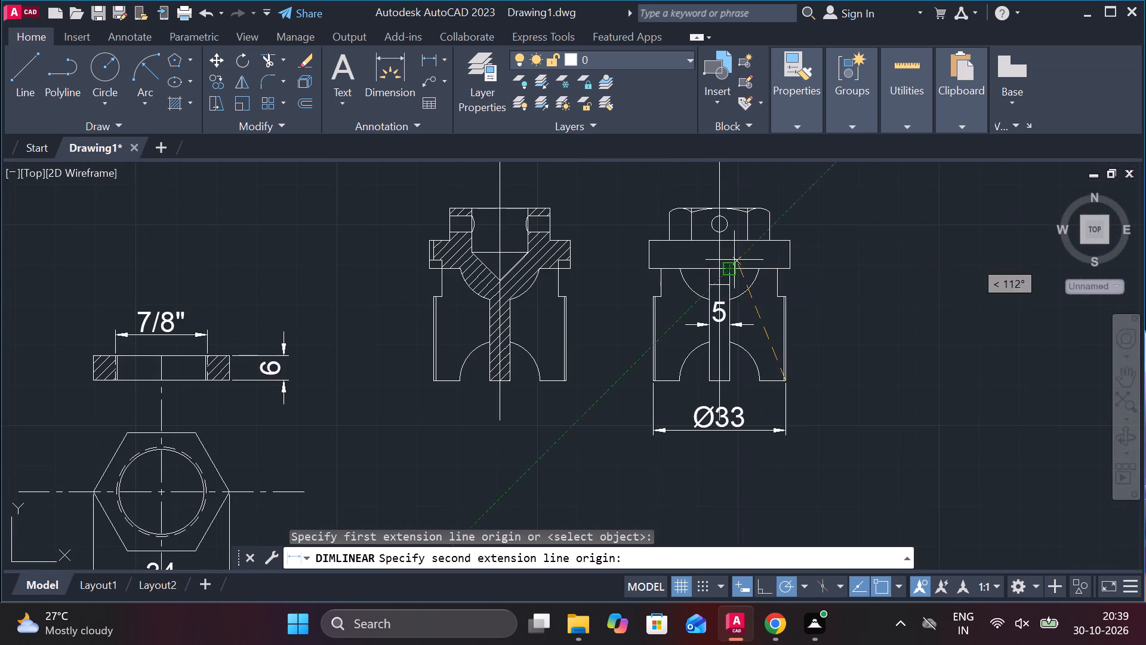
click(791, 265)
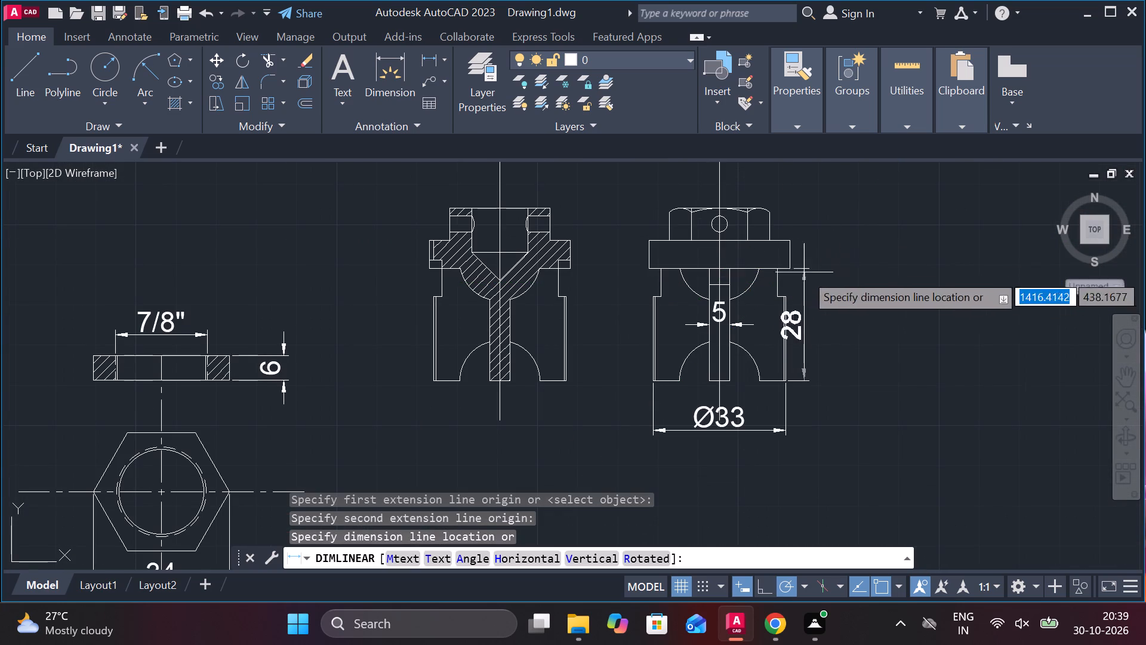
click(830, 301)
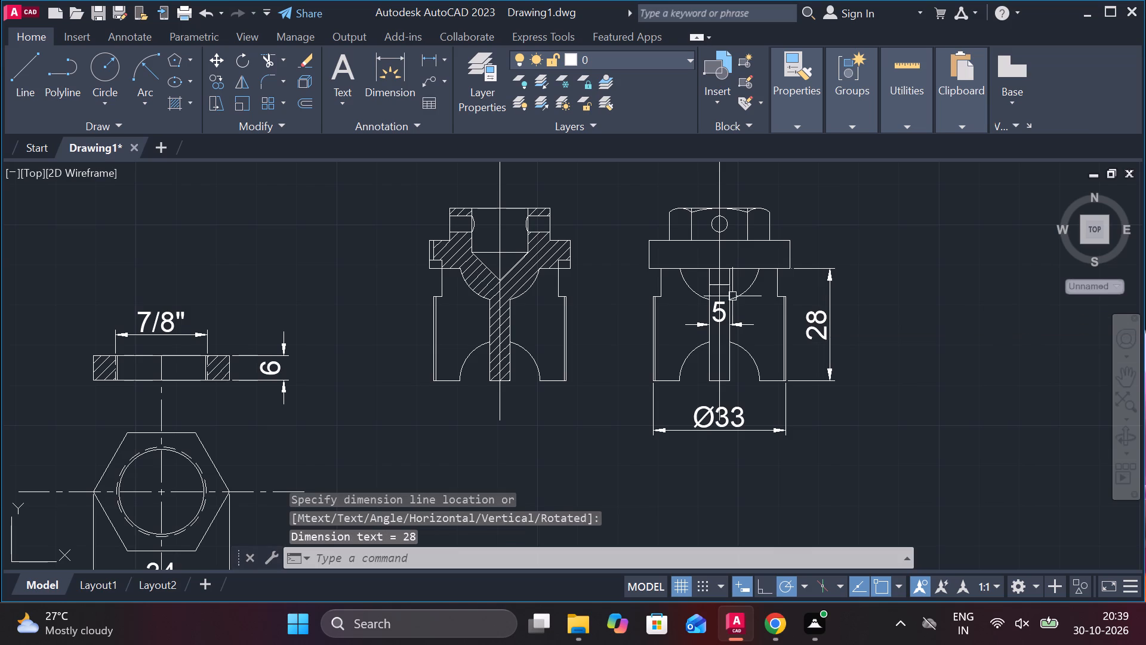
Add a vertical dimension for the flange's thickness at its right edge, placed just above the lower-body height dimension.
click(433, 56)
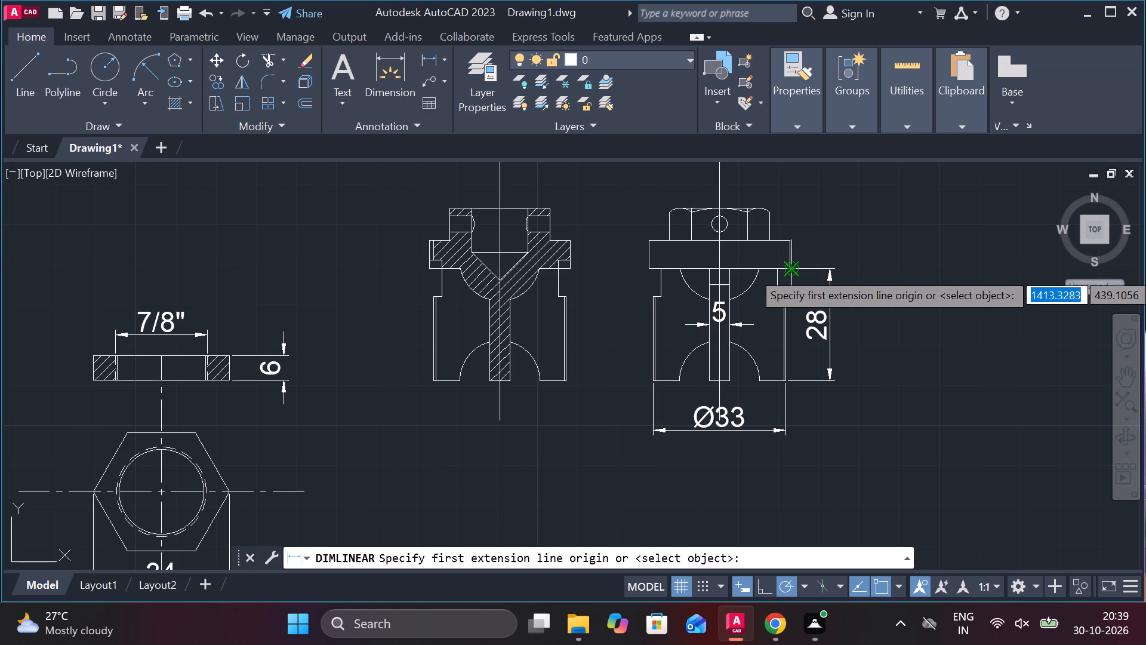
click(793, 271)
click(793, 244)
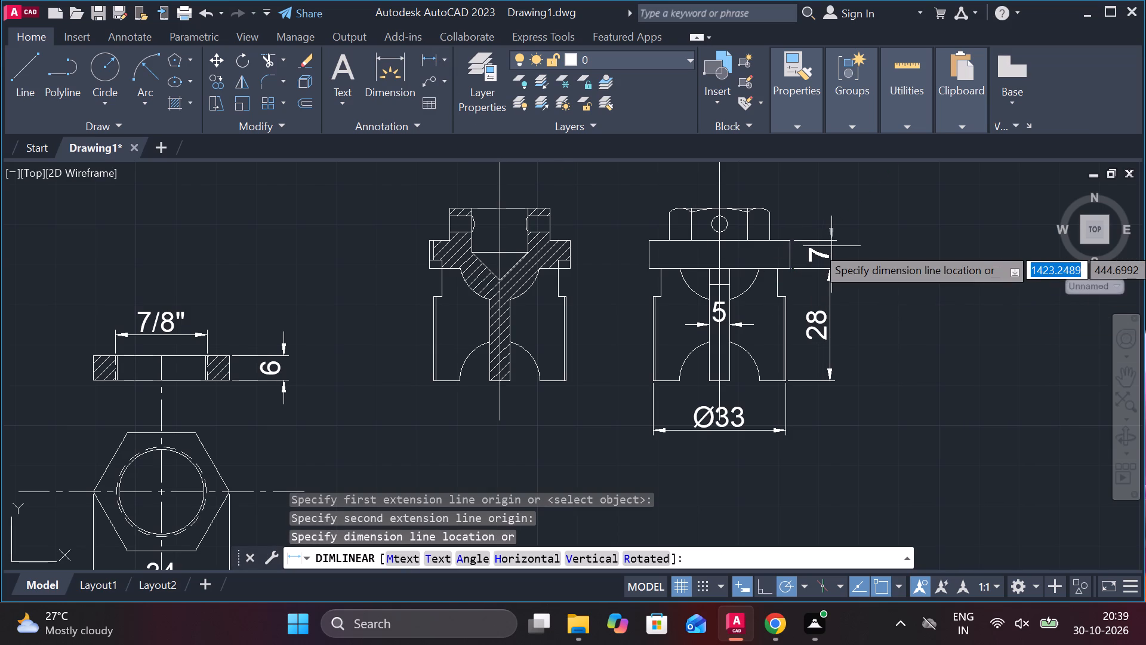
click(831, 246)
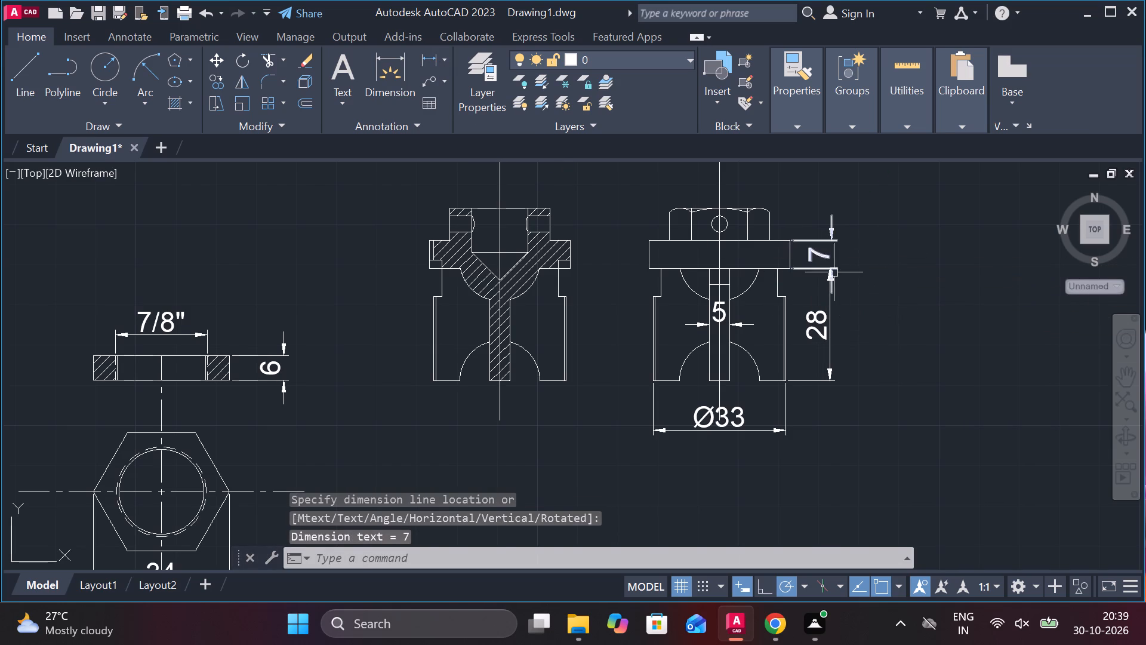
Stretch the flange-thickness dimension line into alignment with the lower-body height dimension line.
scroll(838, 271, up, 3)
click(805, 265)
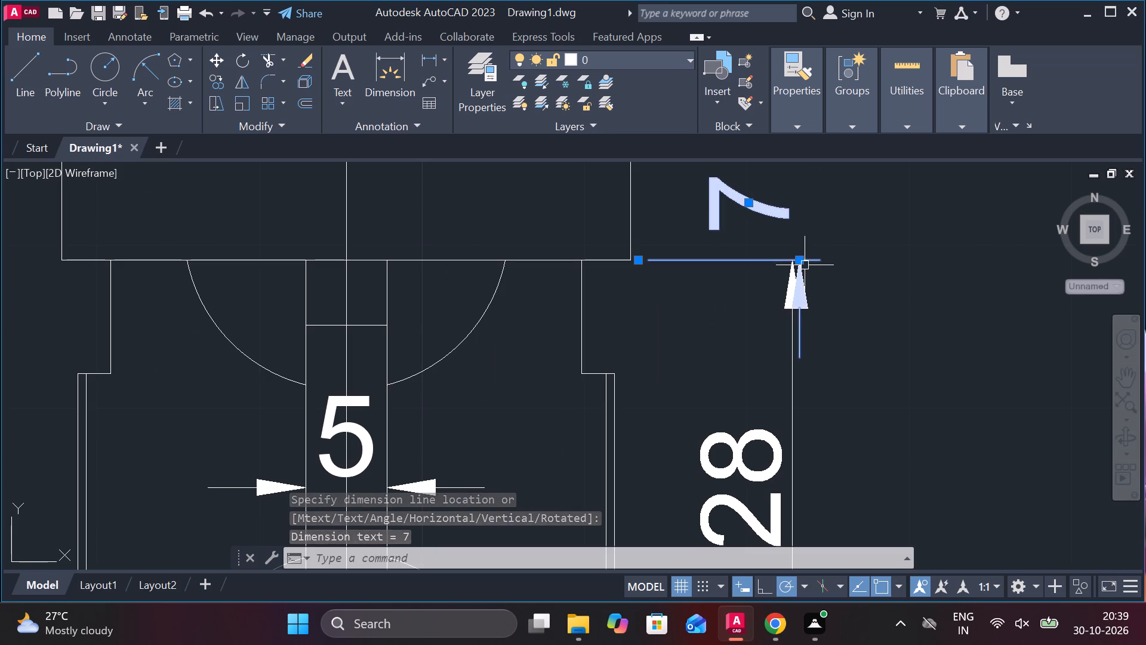
click(802, 261)
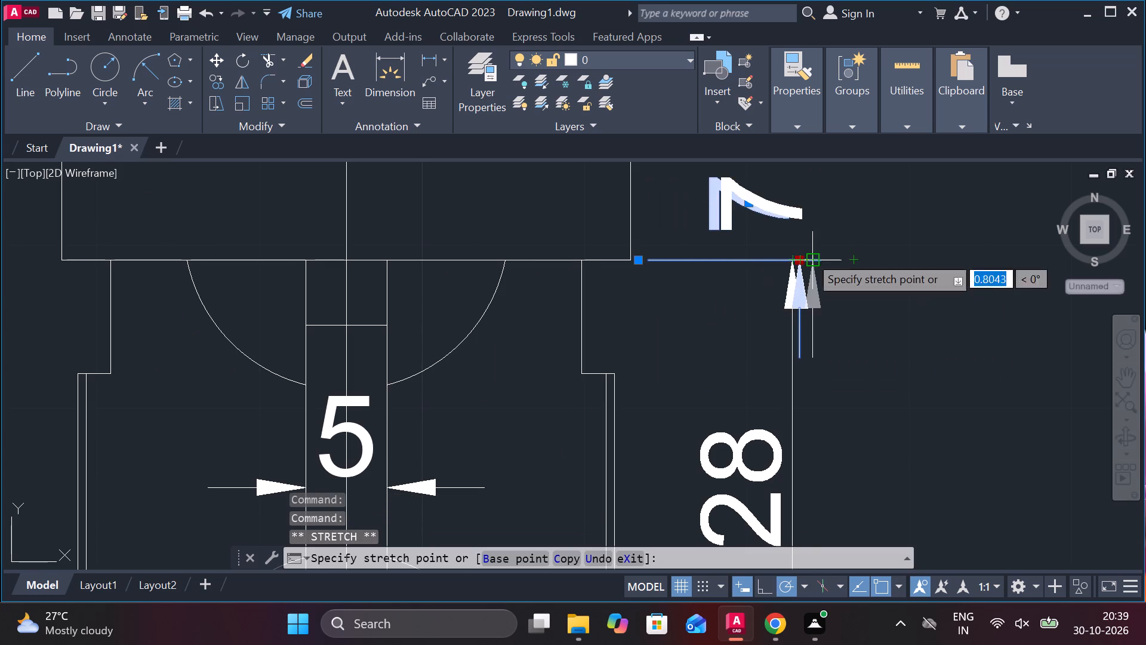
click(792, 255)
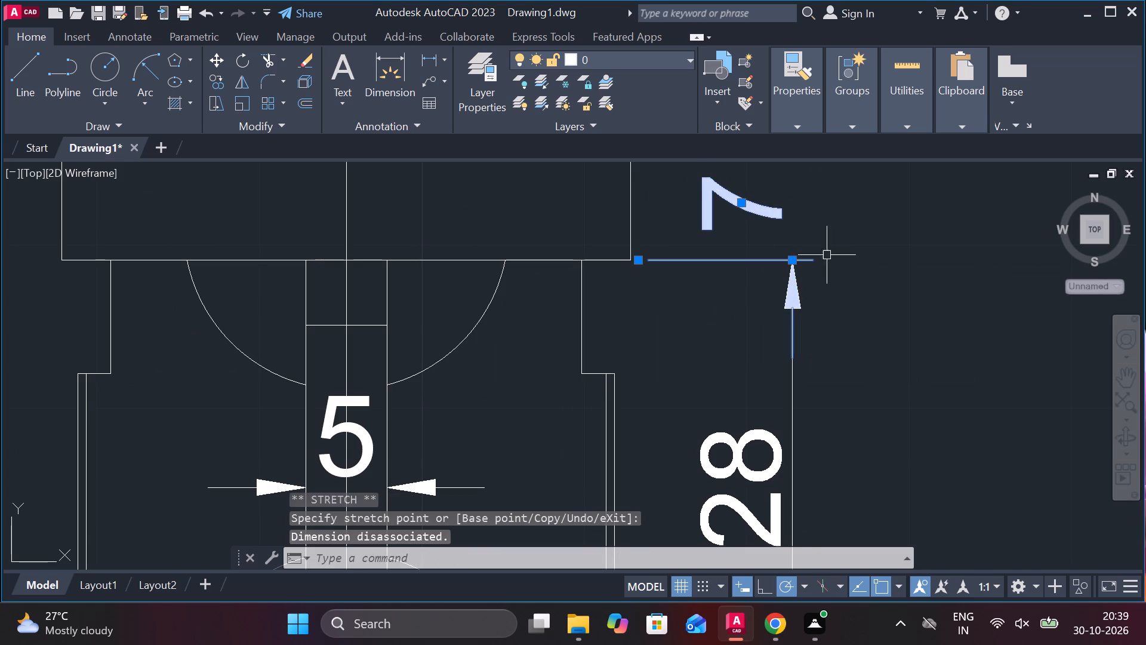
scroll(844, 246, down, 2)
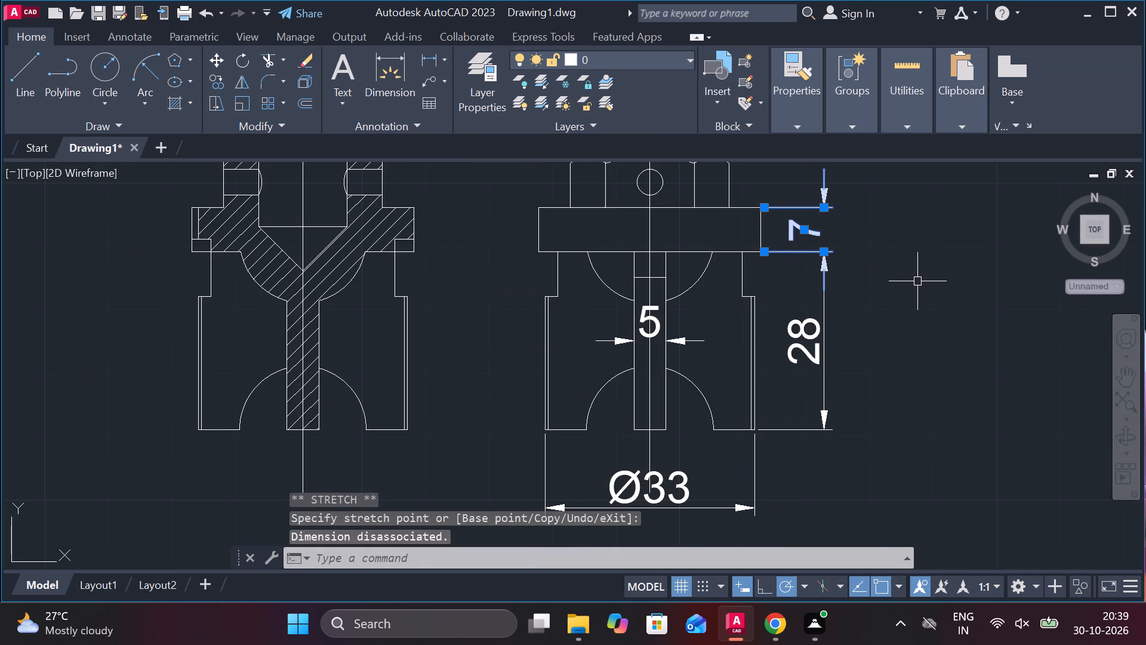
key(Escape)
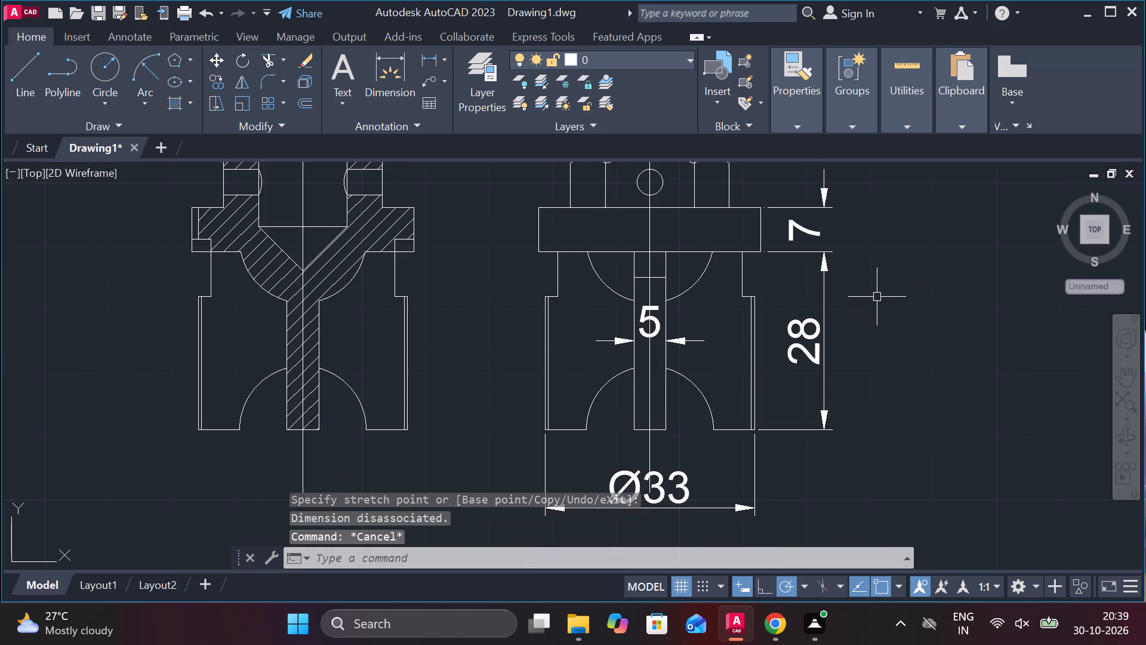
Add an overall height dimension from the outside view's bottom right corner to the hexagonal head's top, placed outside the other vertical dimensions.
click(436, 54)
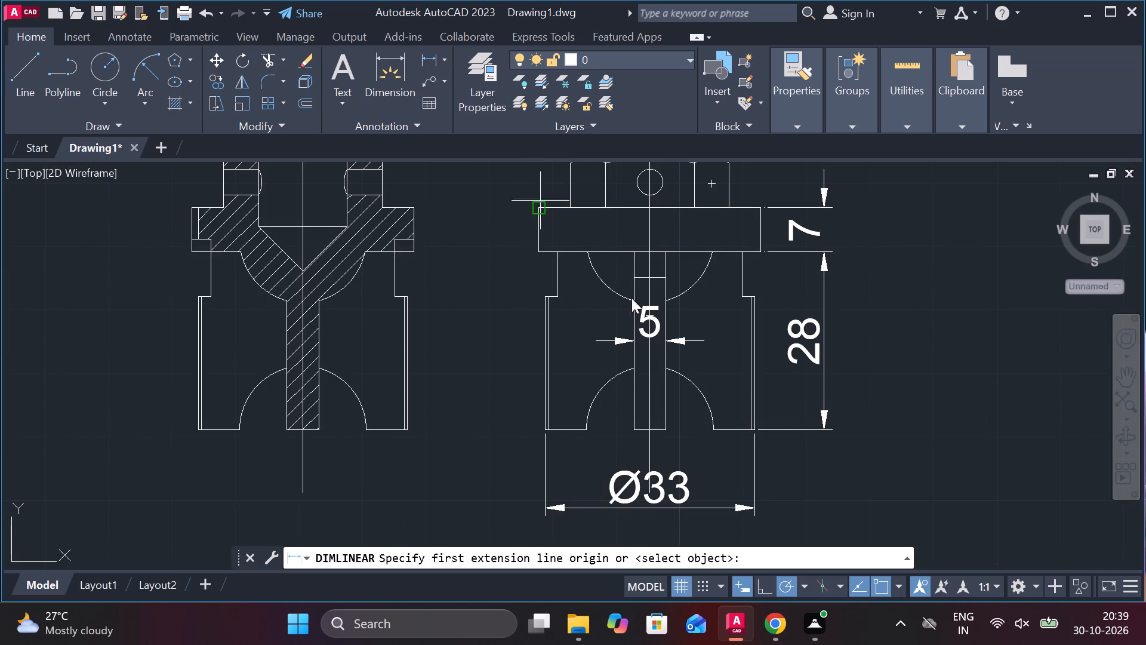
scroll(799, 383, down, 1)
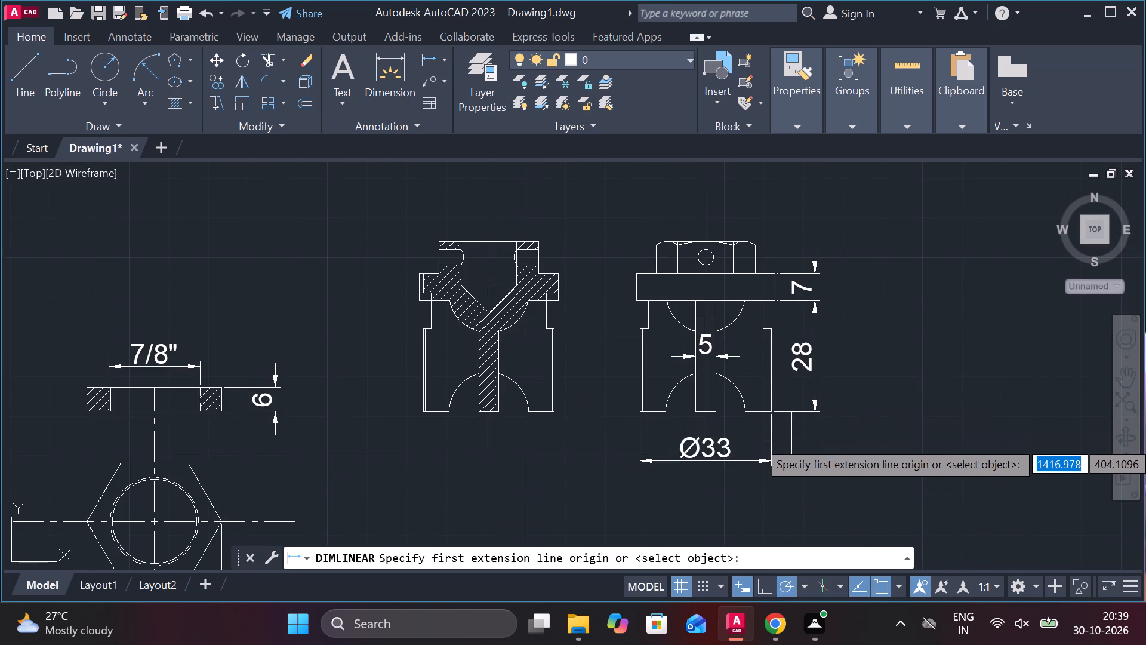
scroll(771, 426, up, 3)
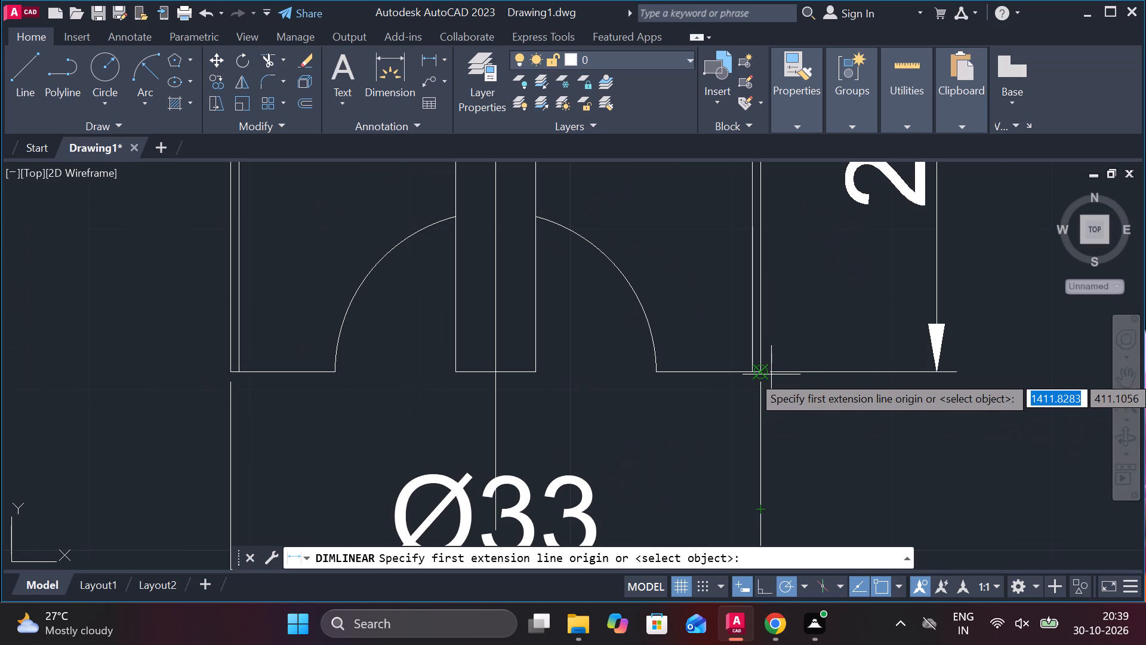
click(767, 374)
scroll(784, 278, down, 3)
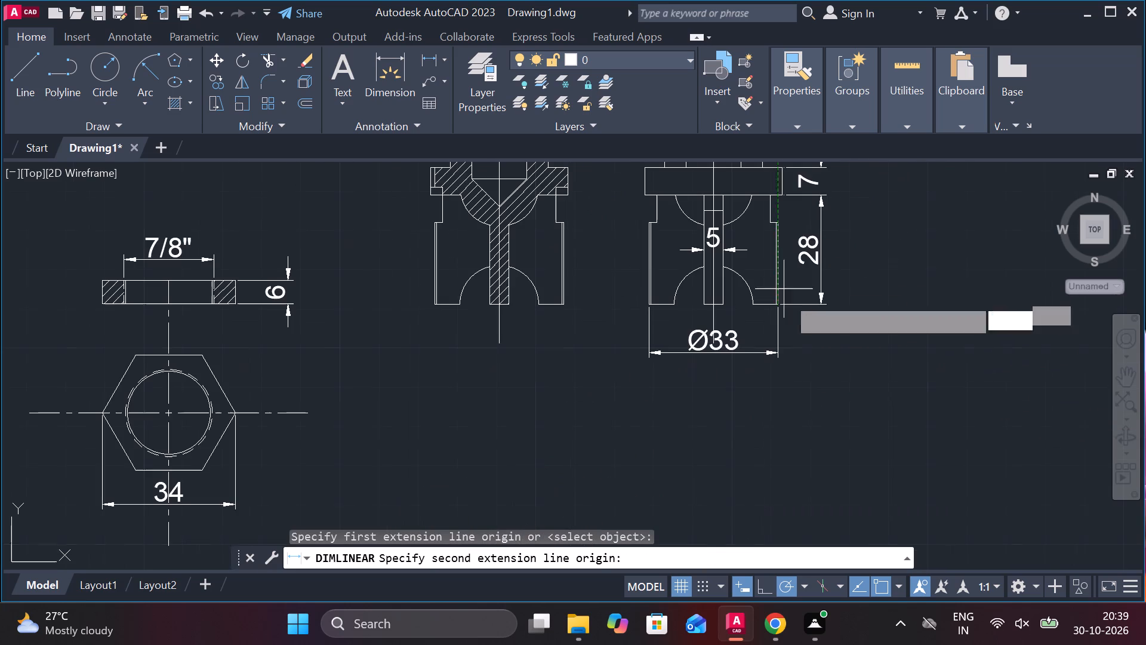
scroll(800, 238, down, 3)
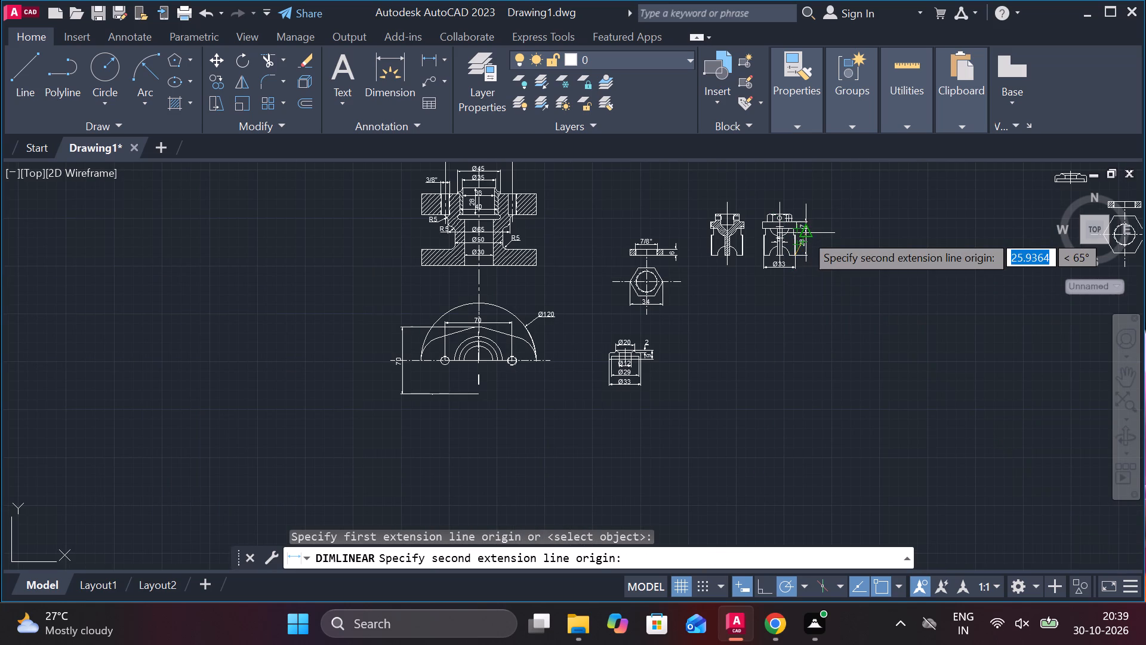
scroll(805, 231, up, 3)
scroll(774, 198, down, 2)
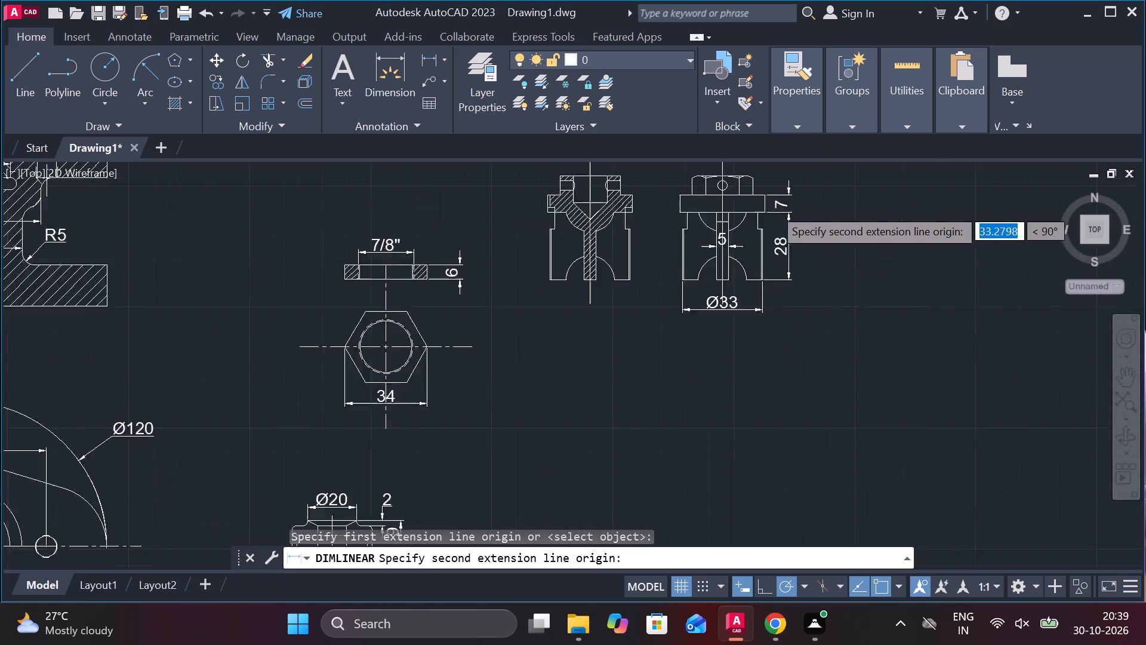
scroll(745, 179, up, 3)
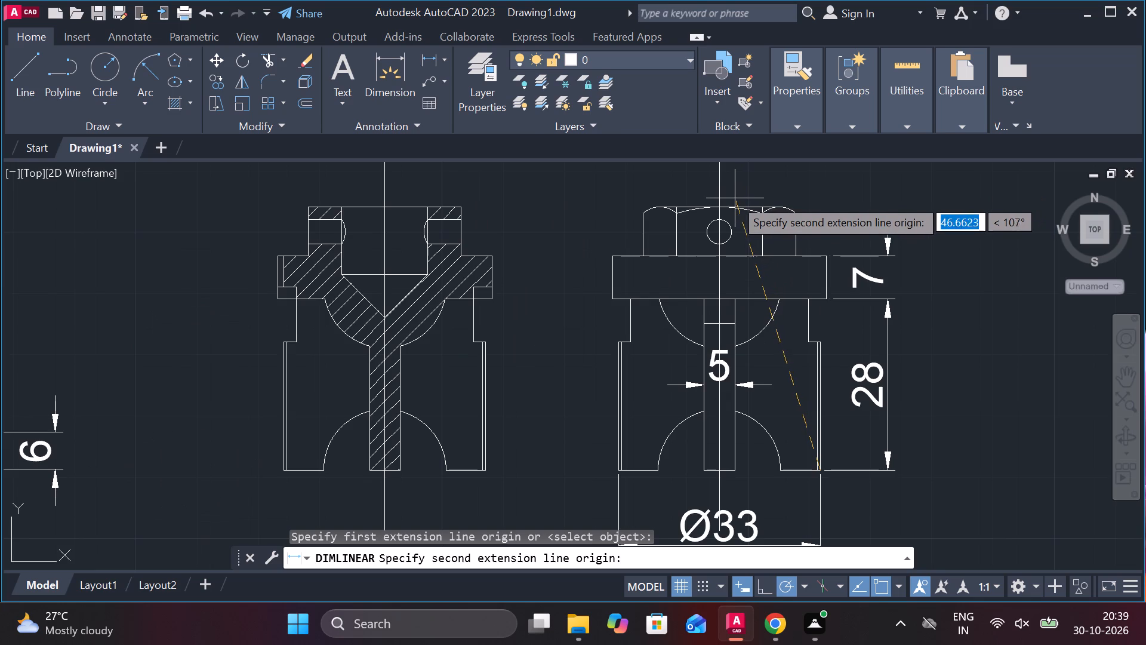
click(725, 207)
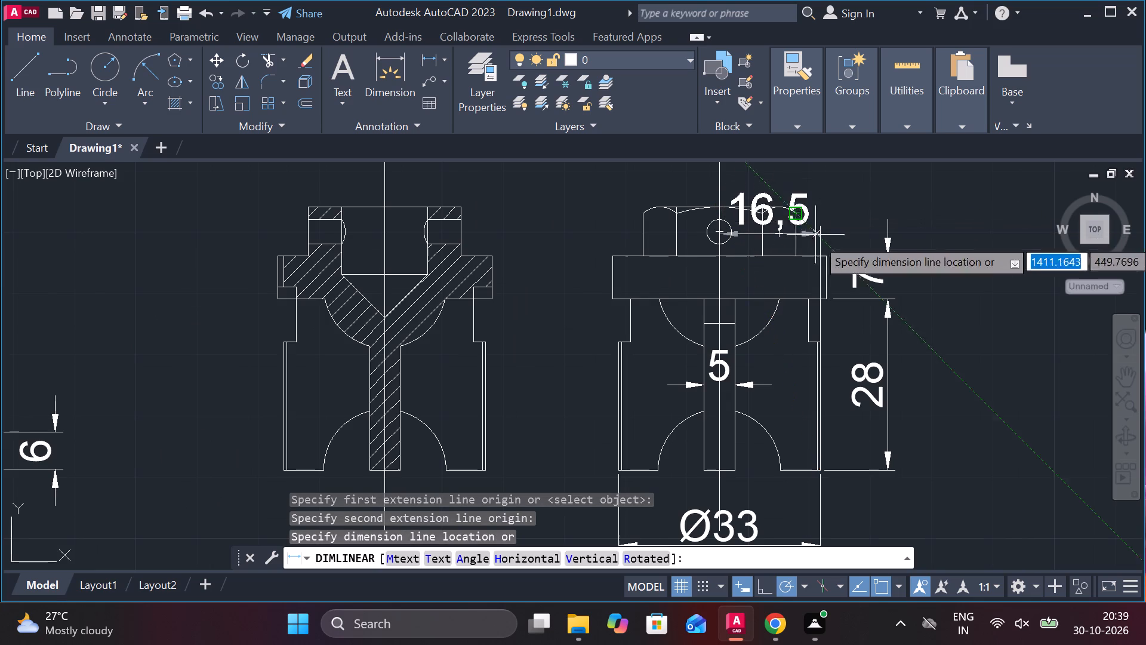
click(945, 316)
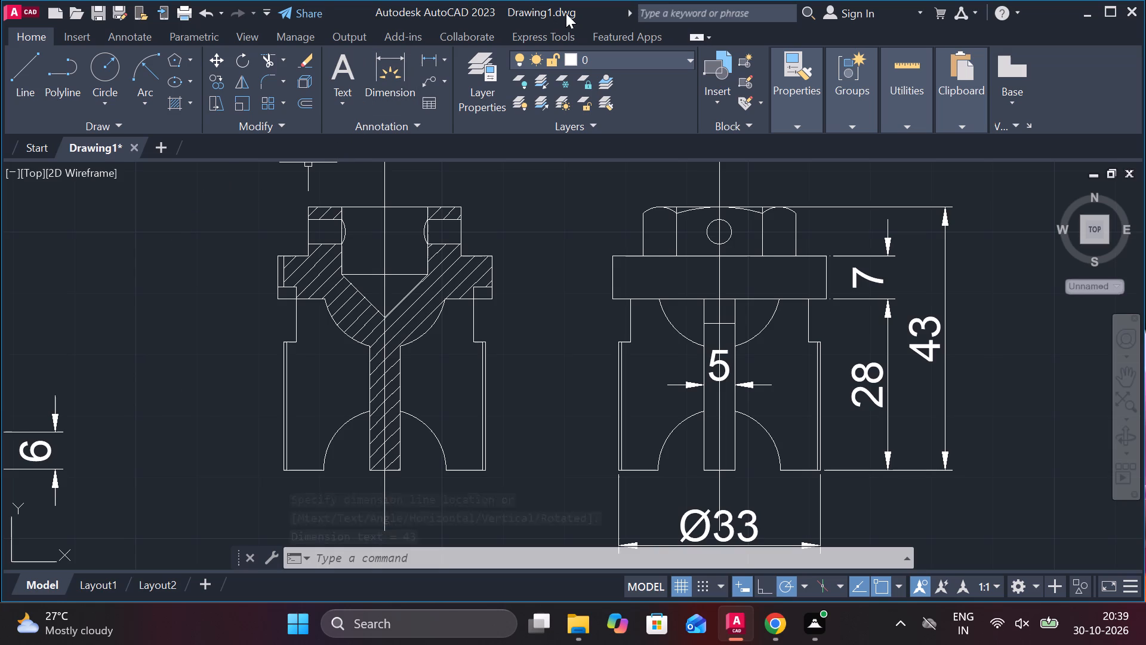
Add a vertical dimension for the hexagonal head's height, from the flange top to the head's top, placed right of the head.
click(426, 54)
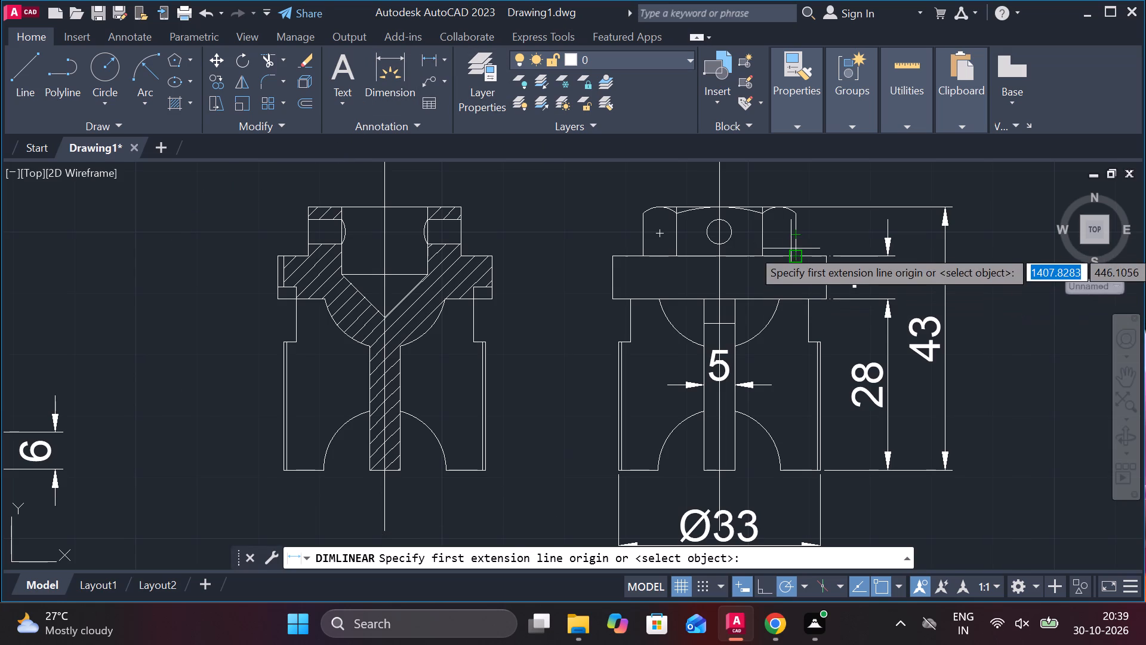
click(798, 259)
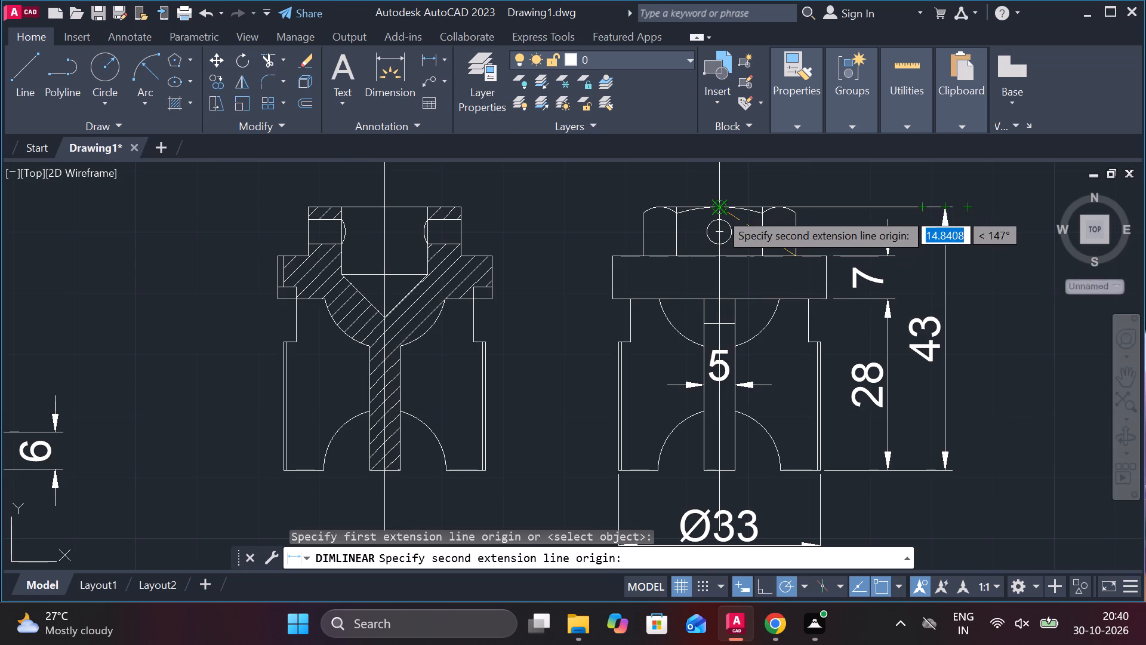
click(719, 211)
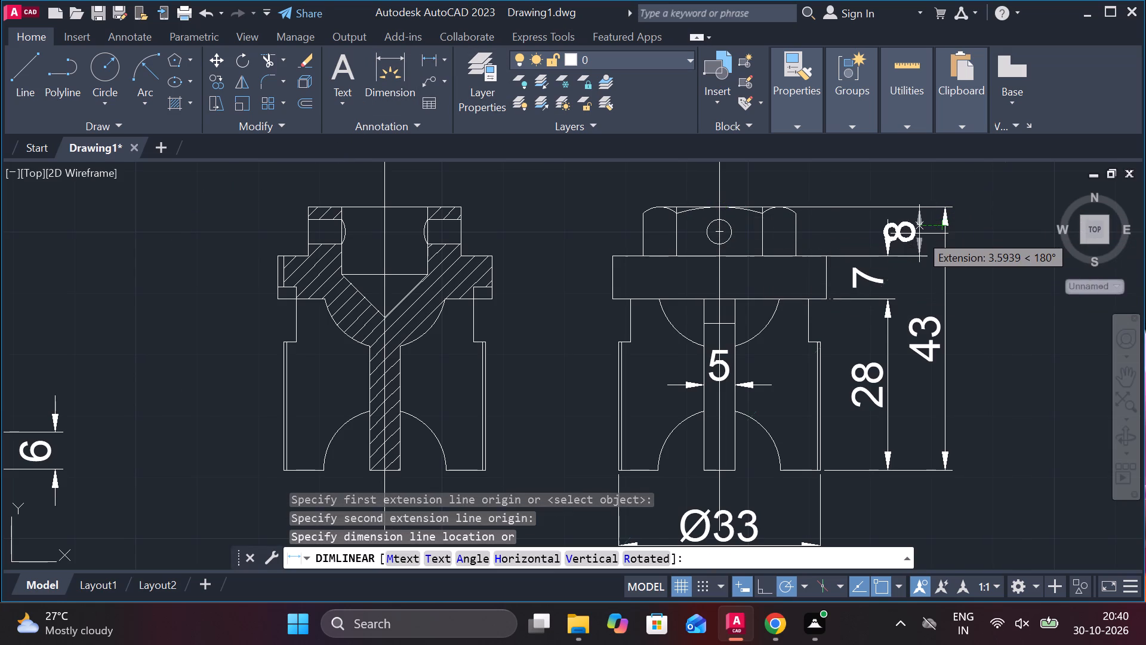
click(863, 236)
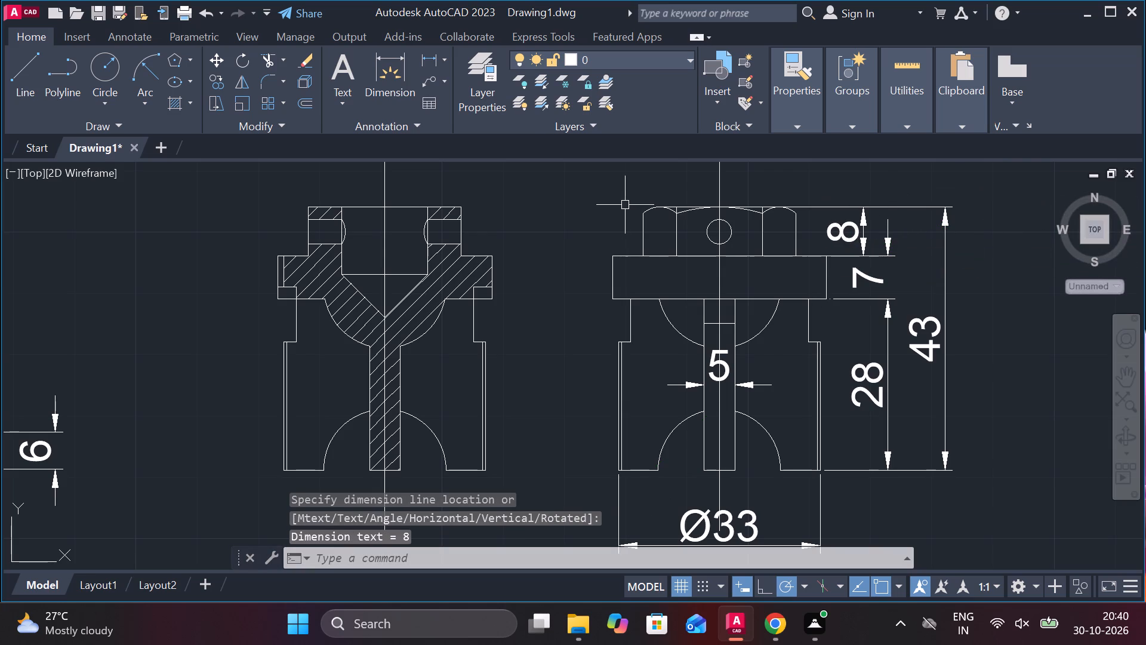
Add a horizontal linear dimension across the hexagonal head's full width, placed well above the outside view.
click(436, 59)
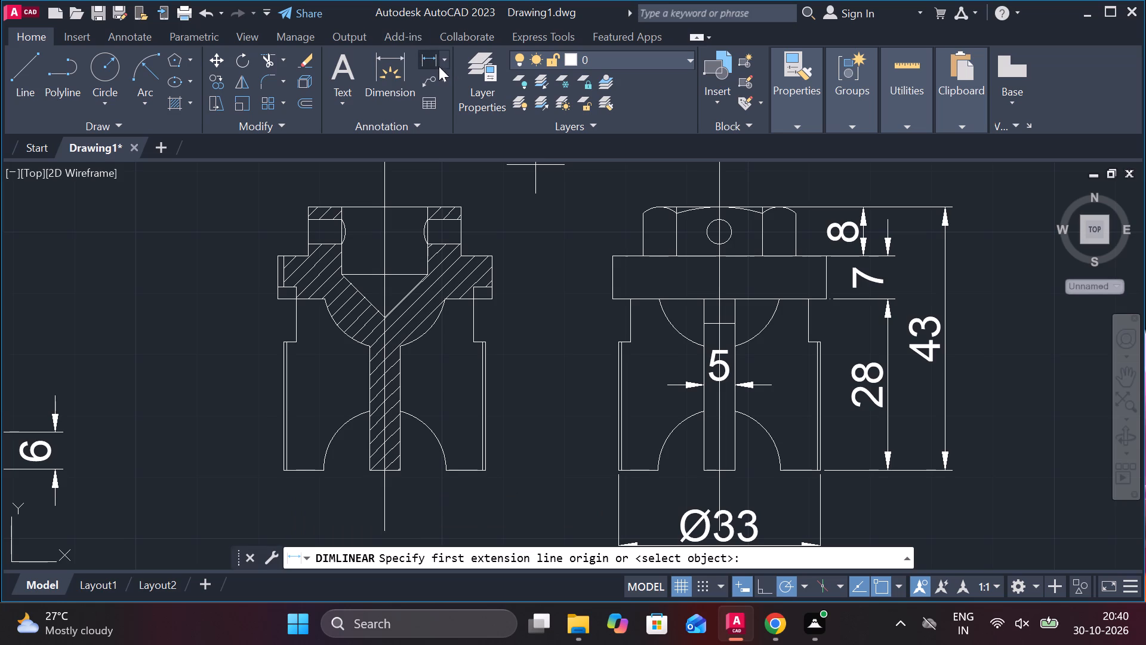
click(647, 235)
click(793, 236)
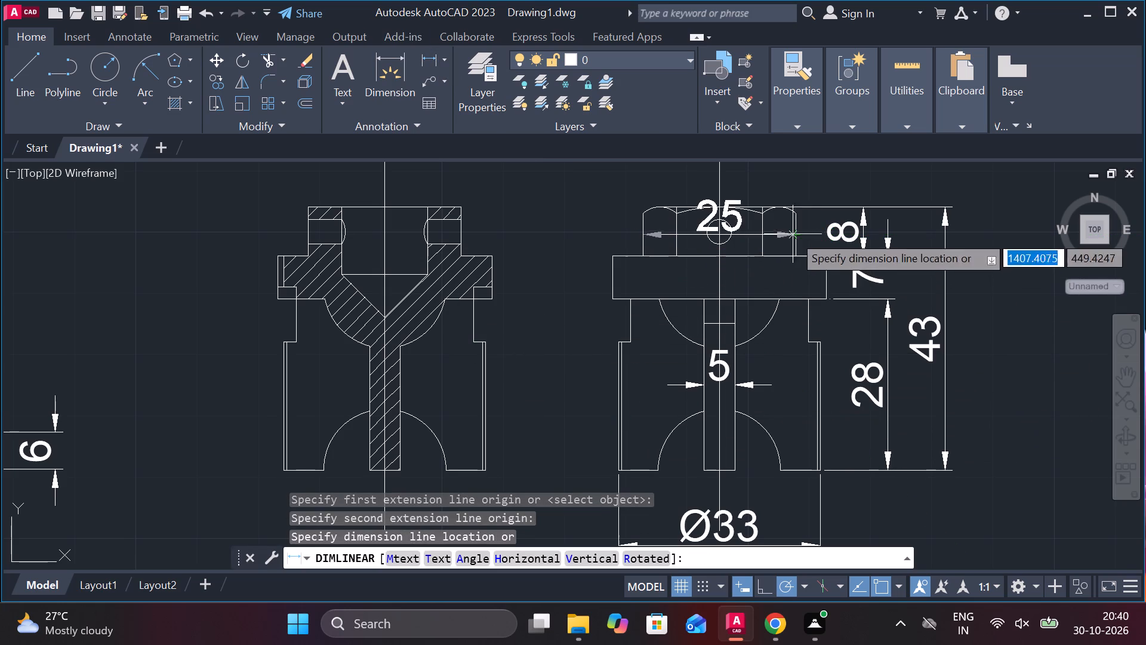
scroll(775, 179, down, 2)
scroll(772, 347, down, 3)
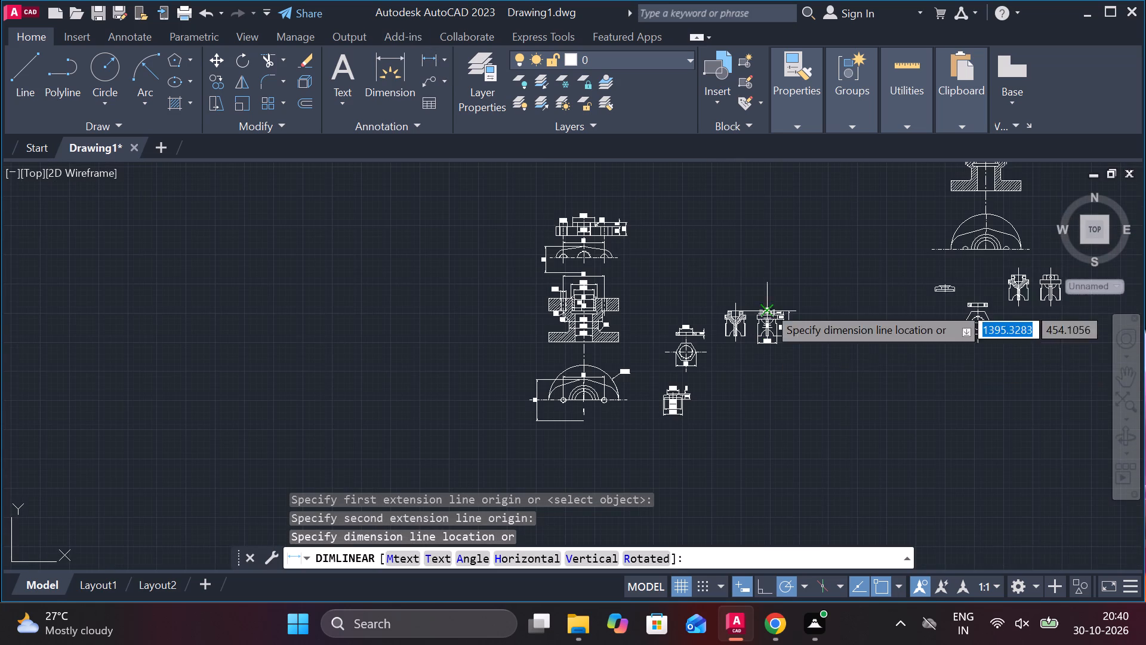
scroll(771, 287, up, 4)
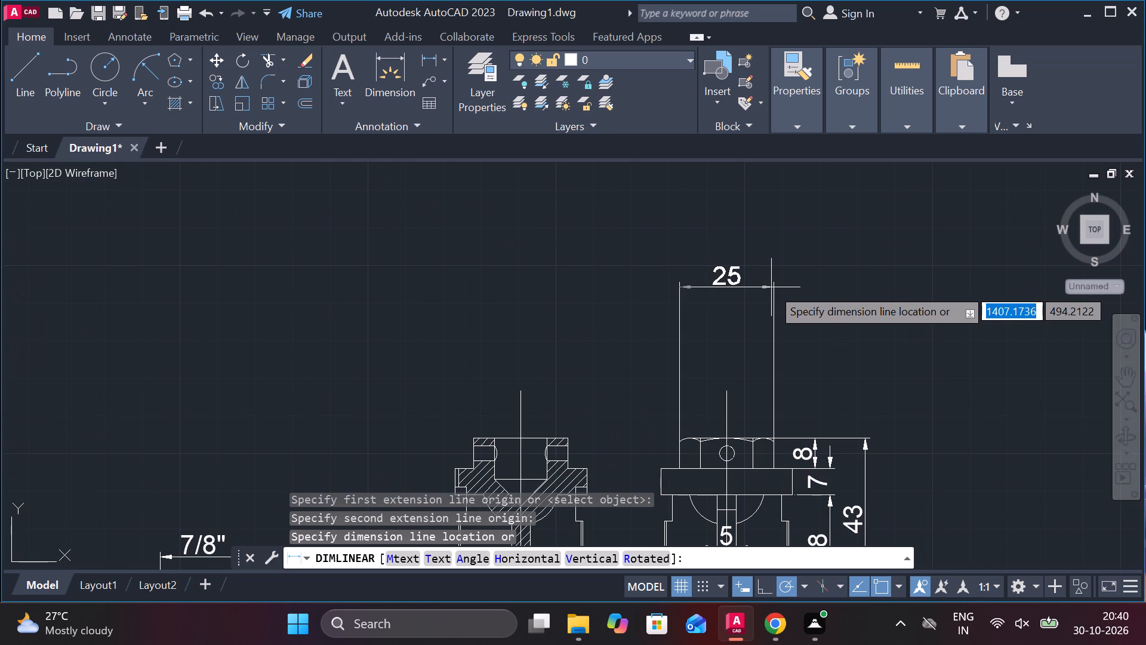
click(765, 326)
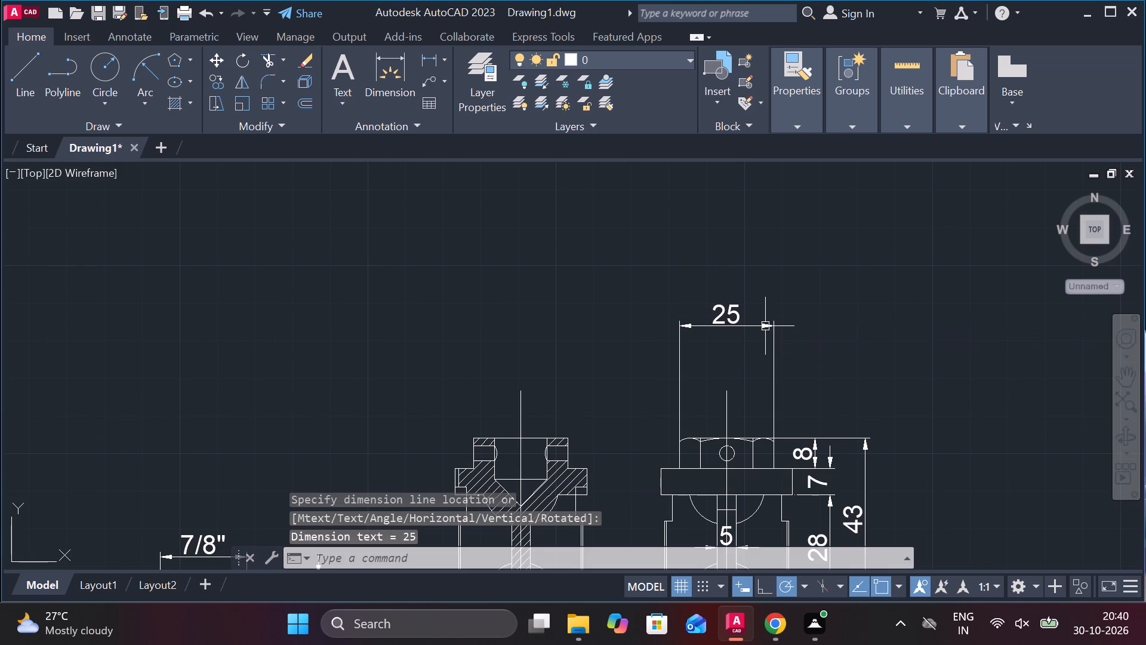
Stretch the head-width dimension line down closer to the top of the hexagonal head.
click(723, 309)
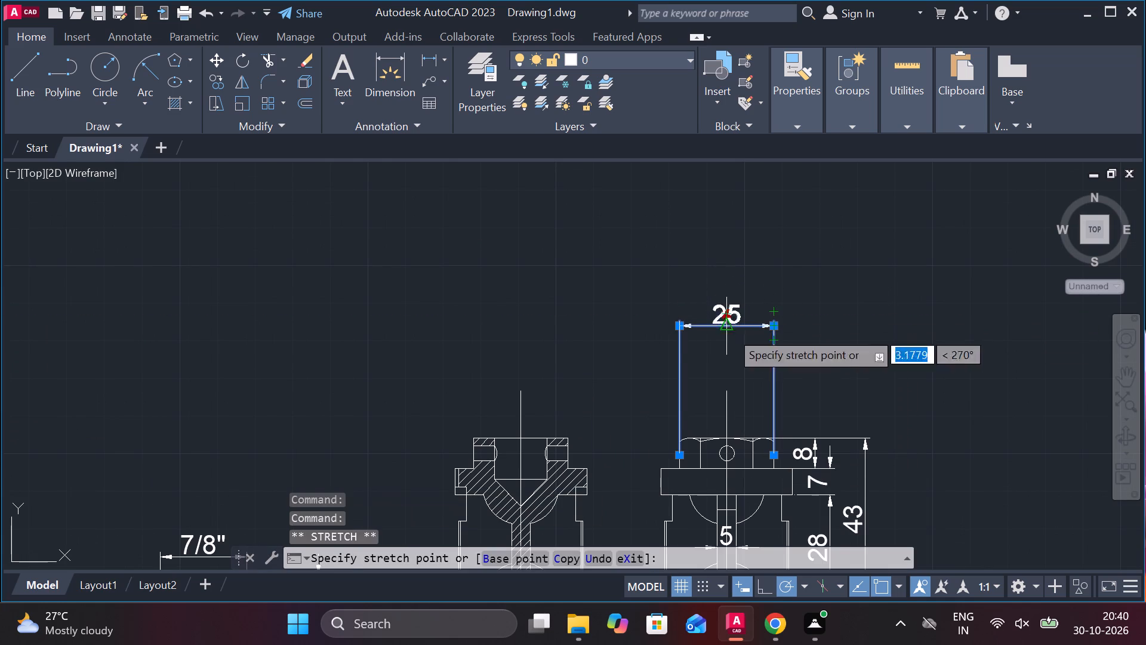
click(731, 371)
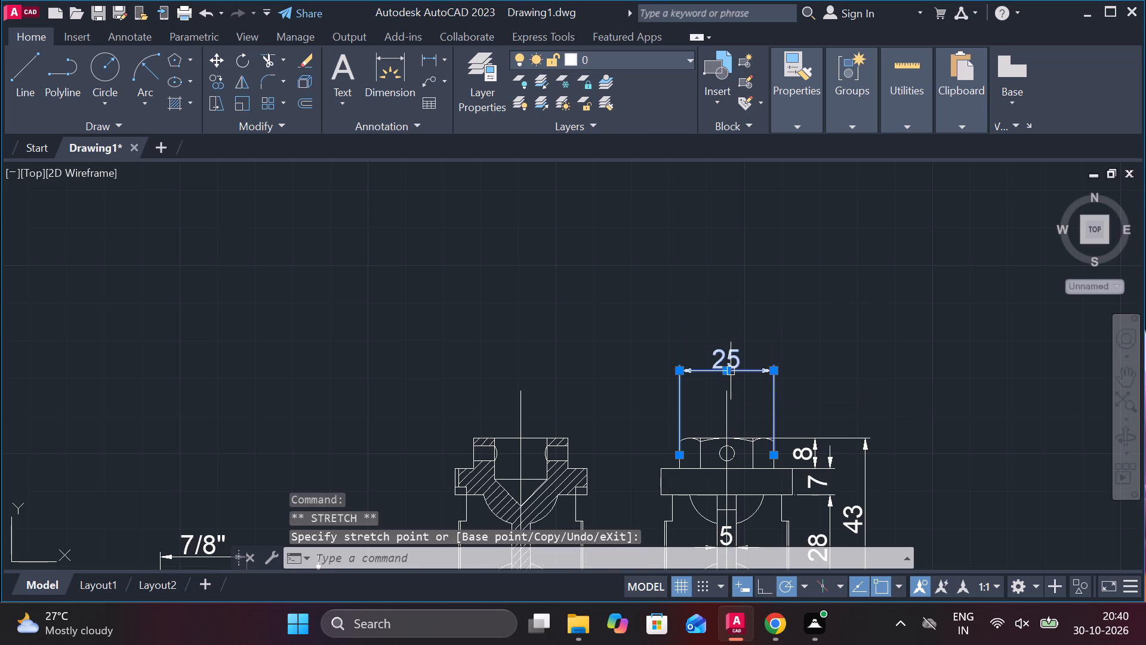
Insert a diameter symbol in front of the hexagonal head's width dimension text.
double_click(729, 357)
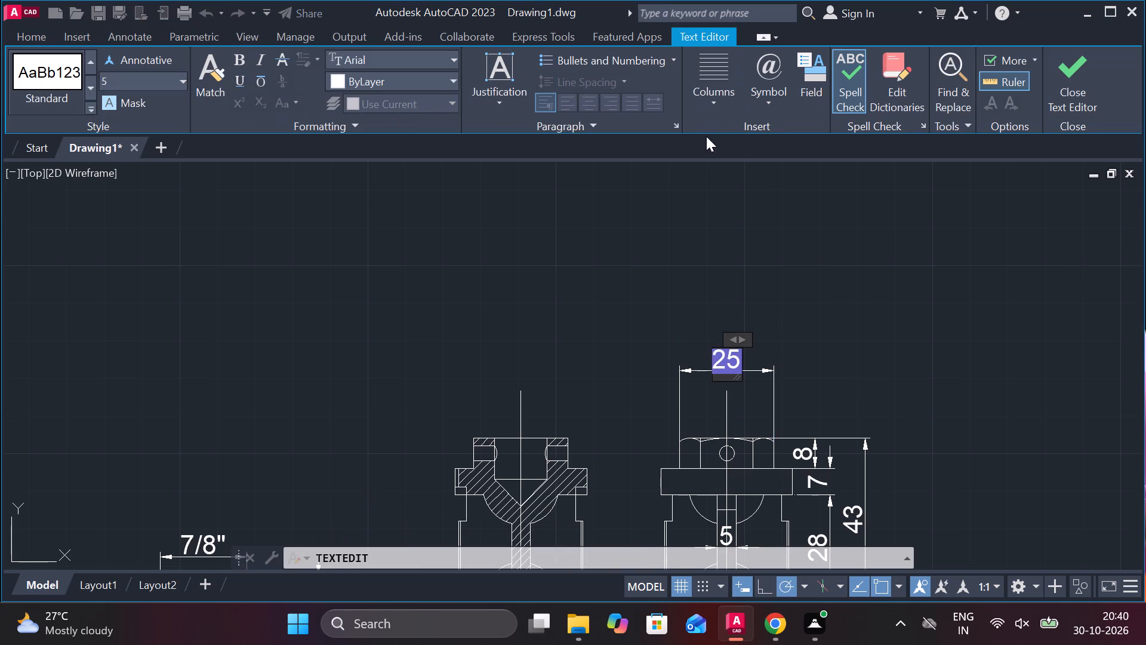
click(775, 110)
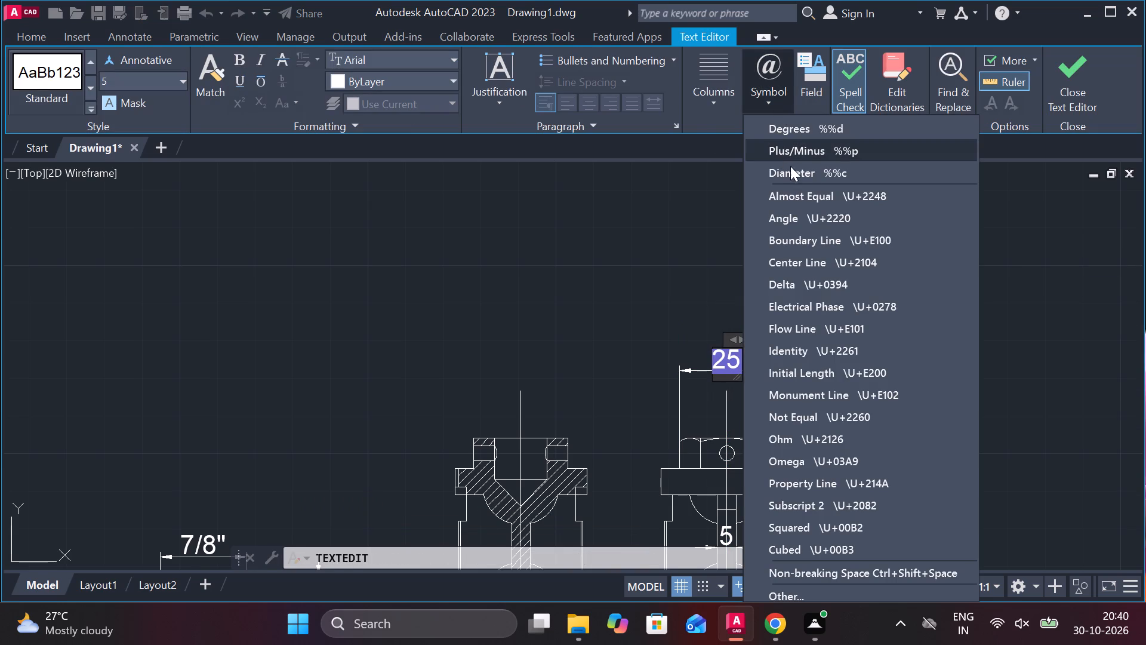
click(790, 166)
click(759, 404)
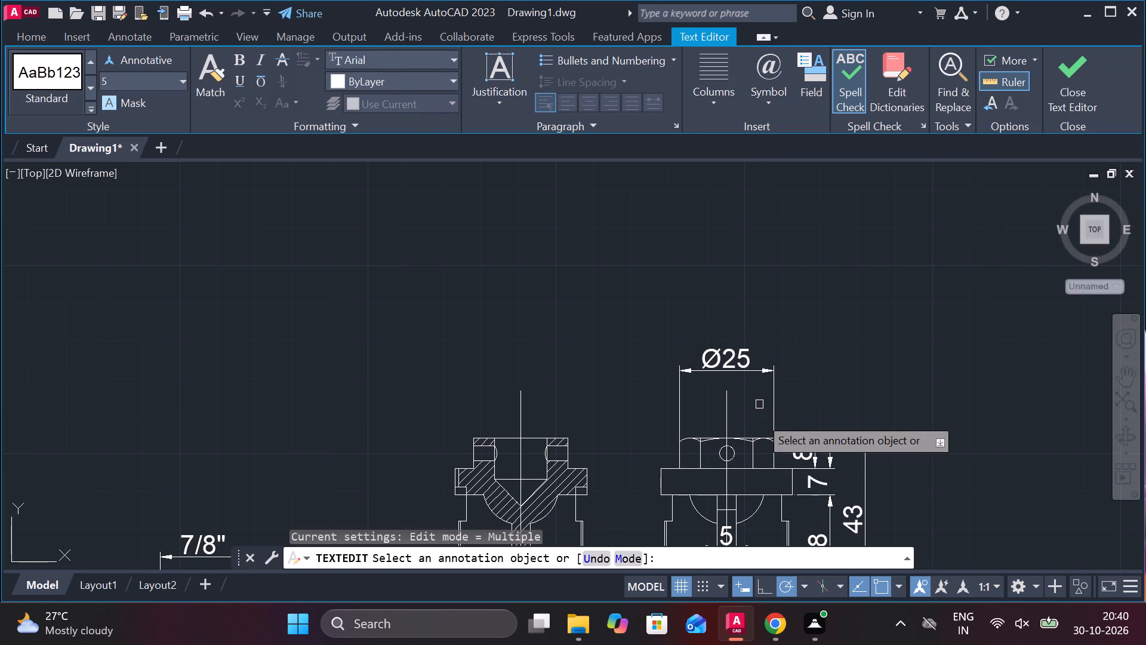
Add a horizontal linear dimension across the small hole in the hexagonal head, placed between the head and its width dimension.
click(430, 56)
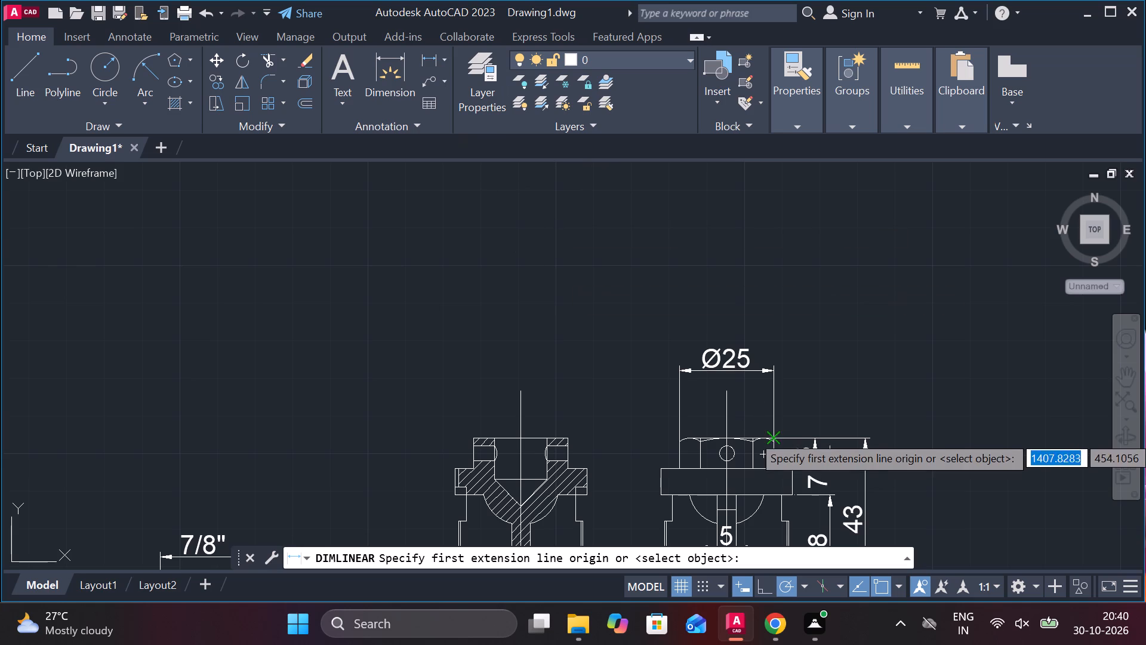
scroll(740, 450, up, 3)
click(647, 468)
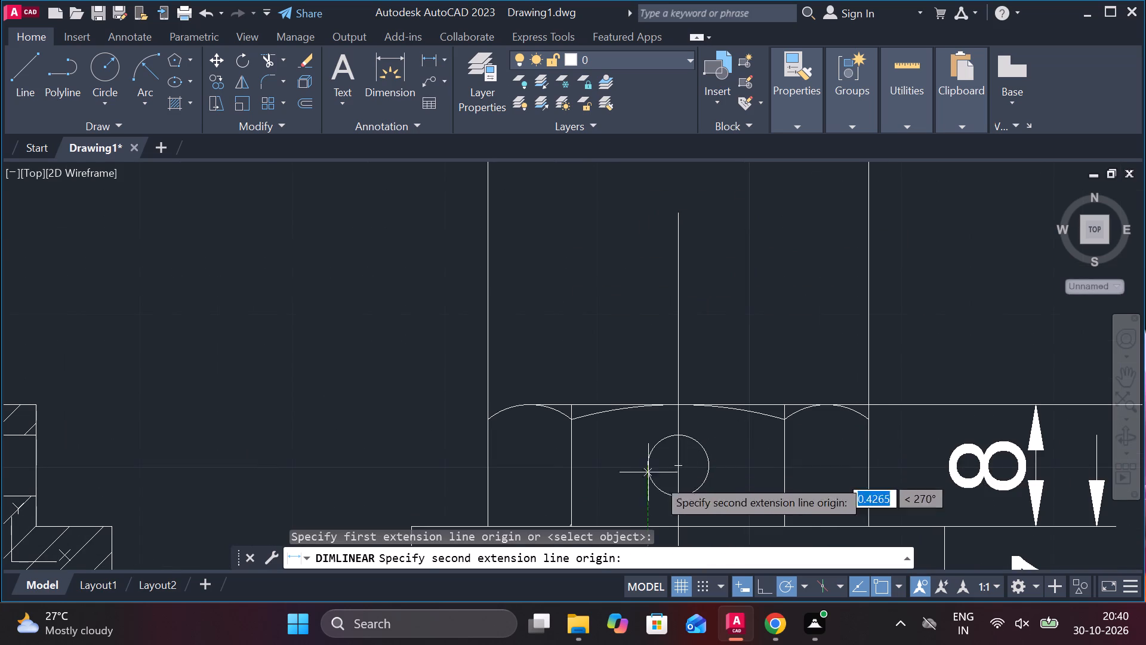
click(712, 471)
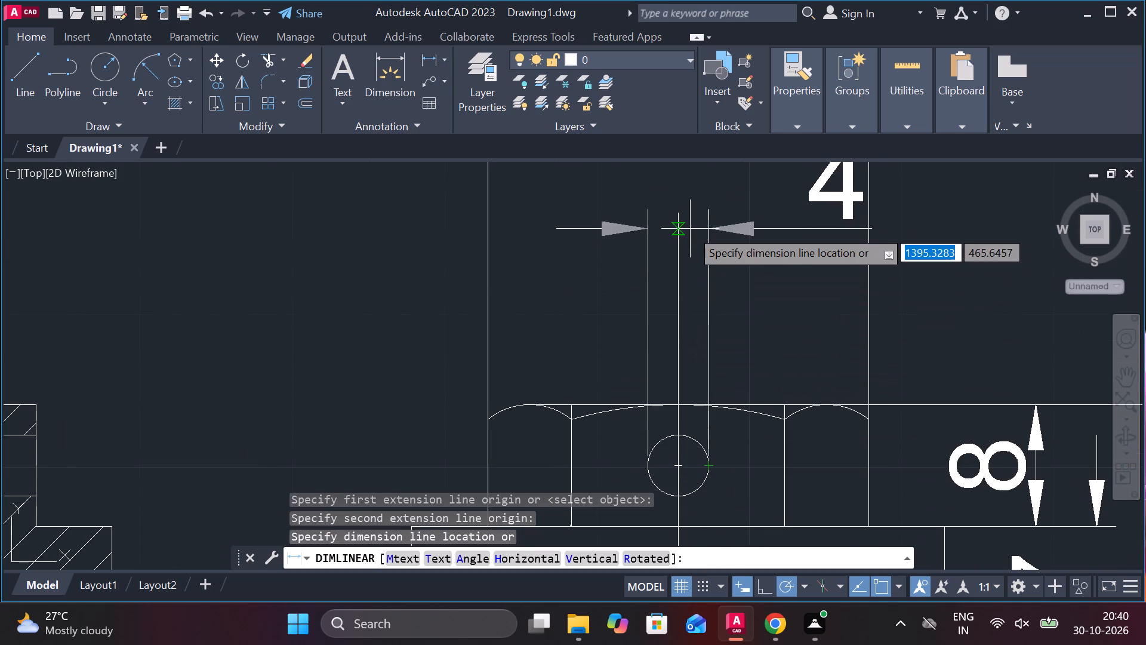
scroll(690, 229, down, 2)
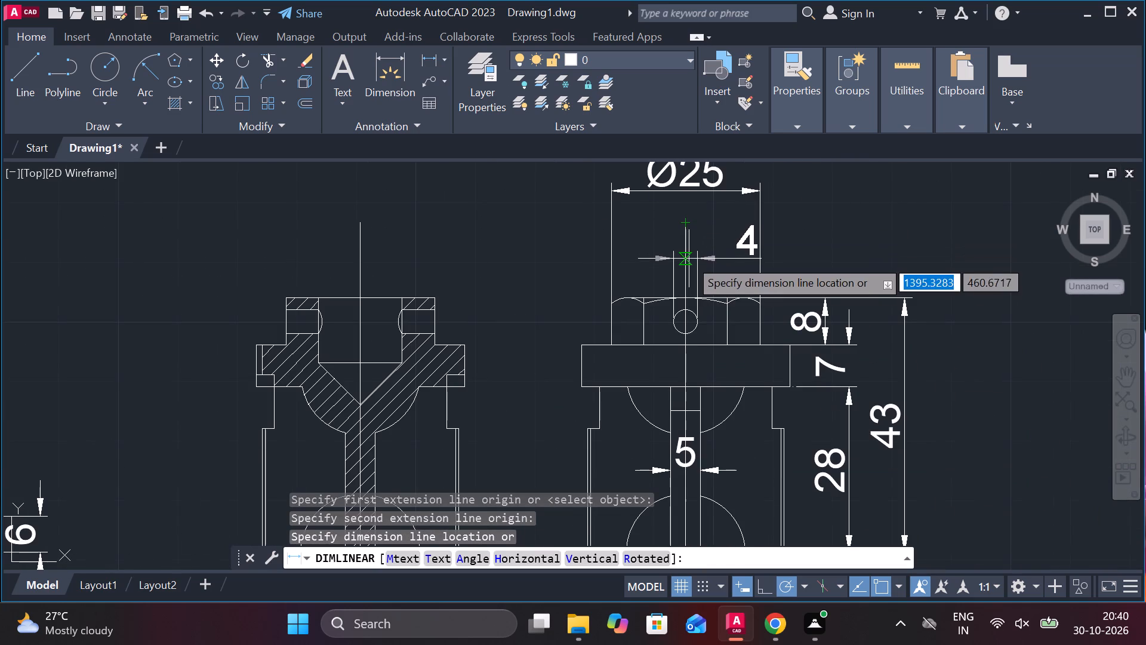
click(689, 259)
Insert a diameter symbol in front of the small hole's dimension text.
double_click(743, 247)
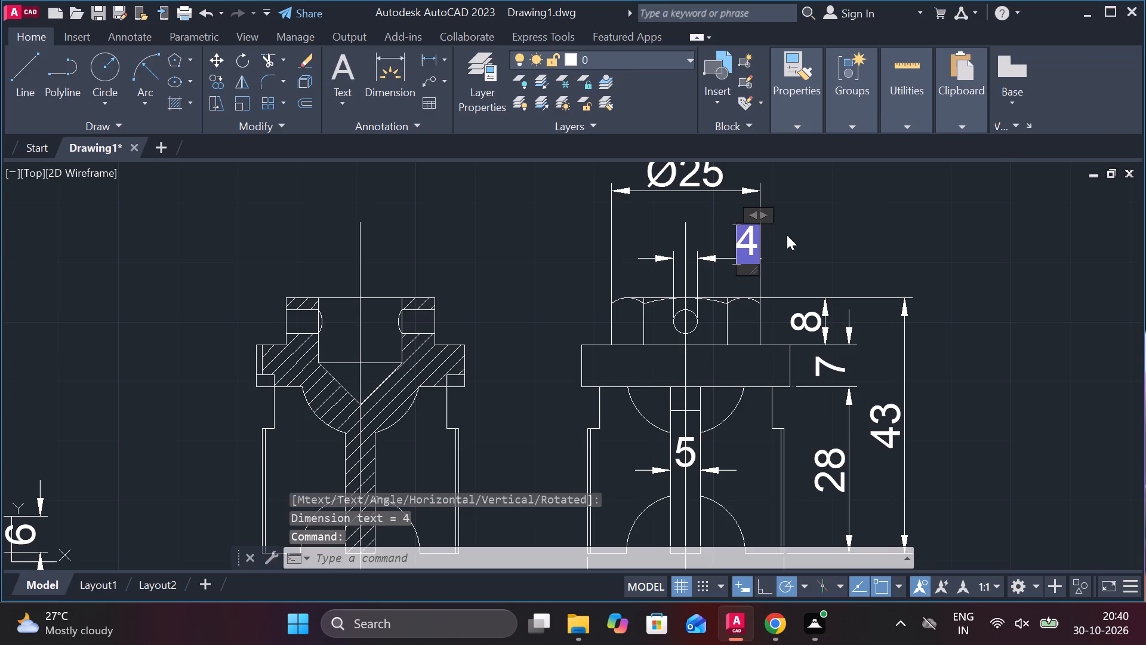
click(774, 108)
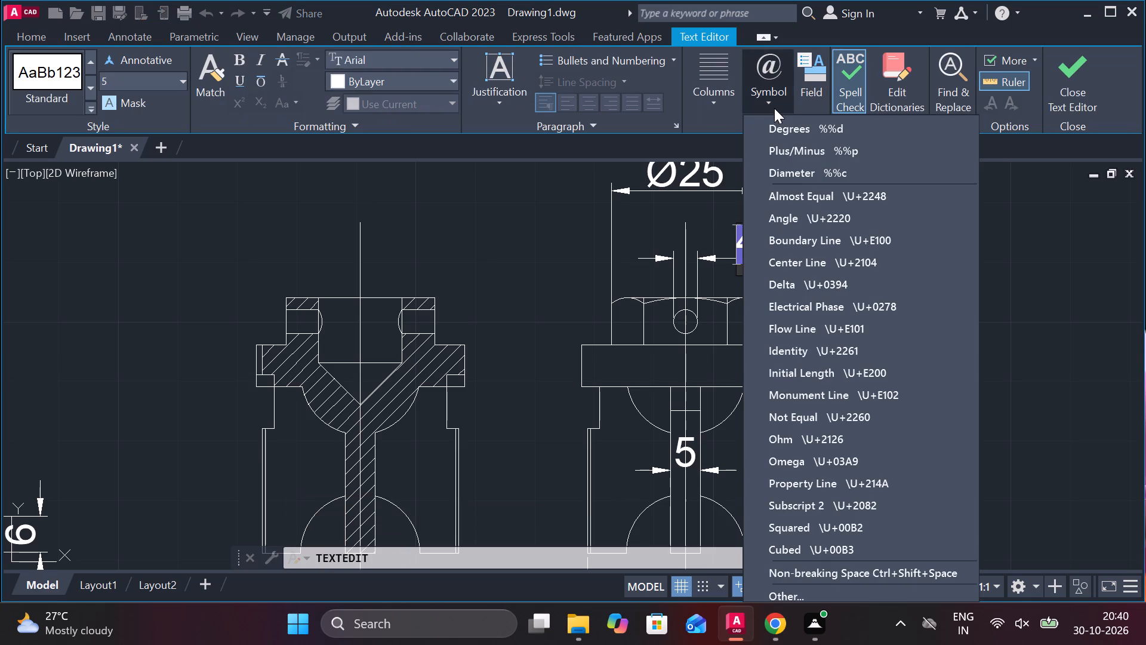
click(789, 179)
scroll(679, 256, down, 2)
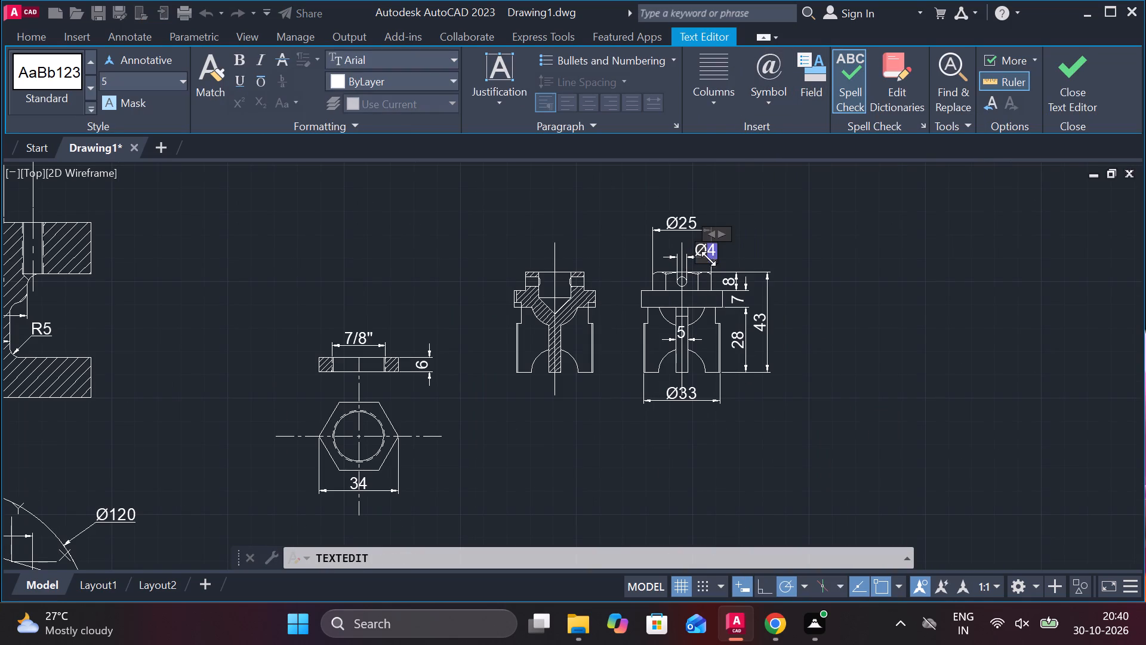
click(790, 251)
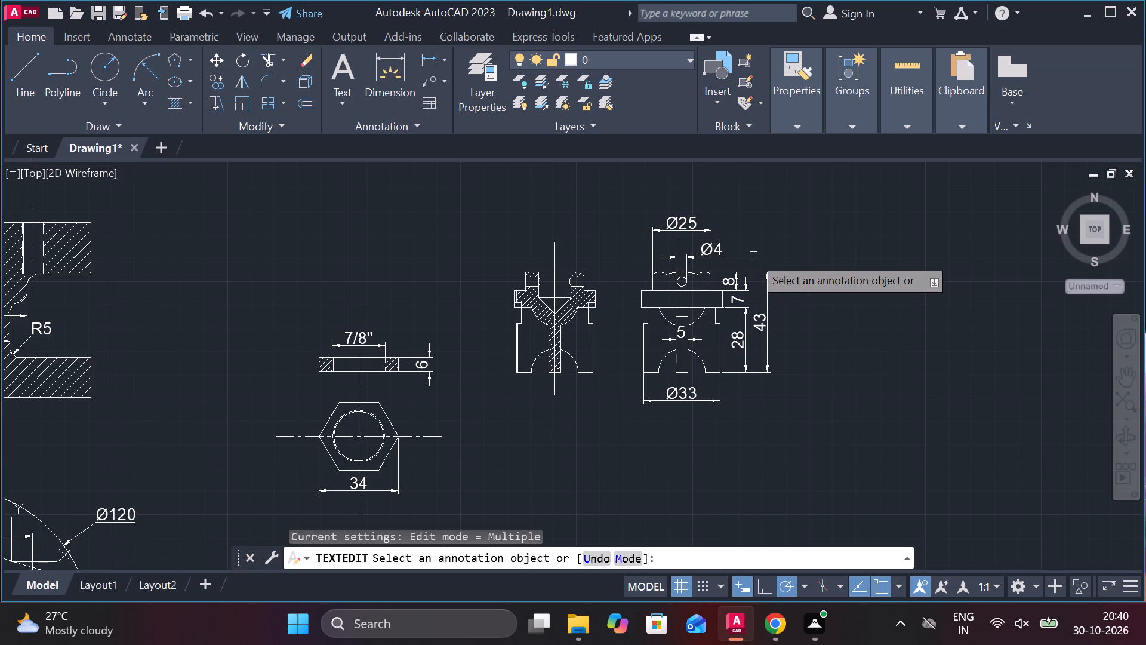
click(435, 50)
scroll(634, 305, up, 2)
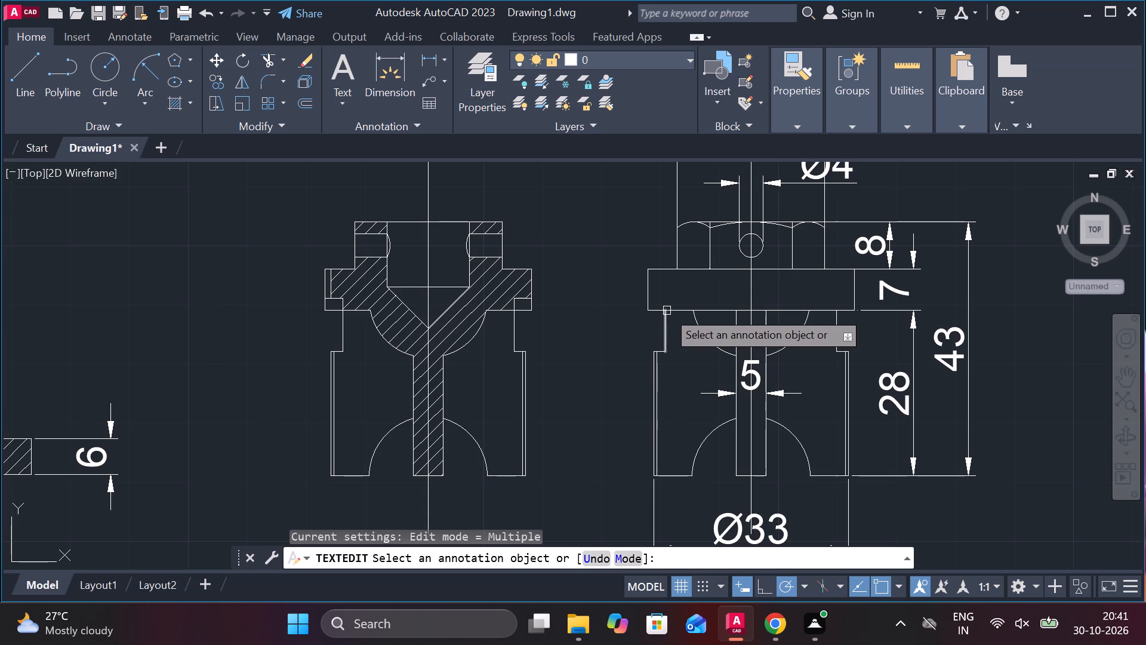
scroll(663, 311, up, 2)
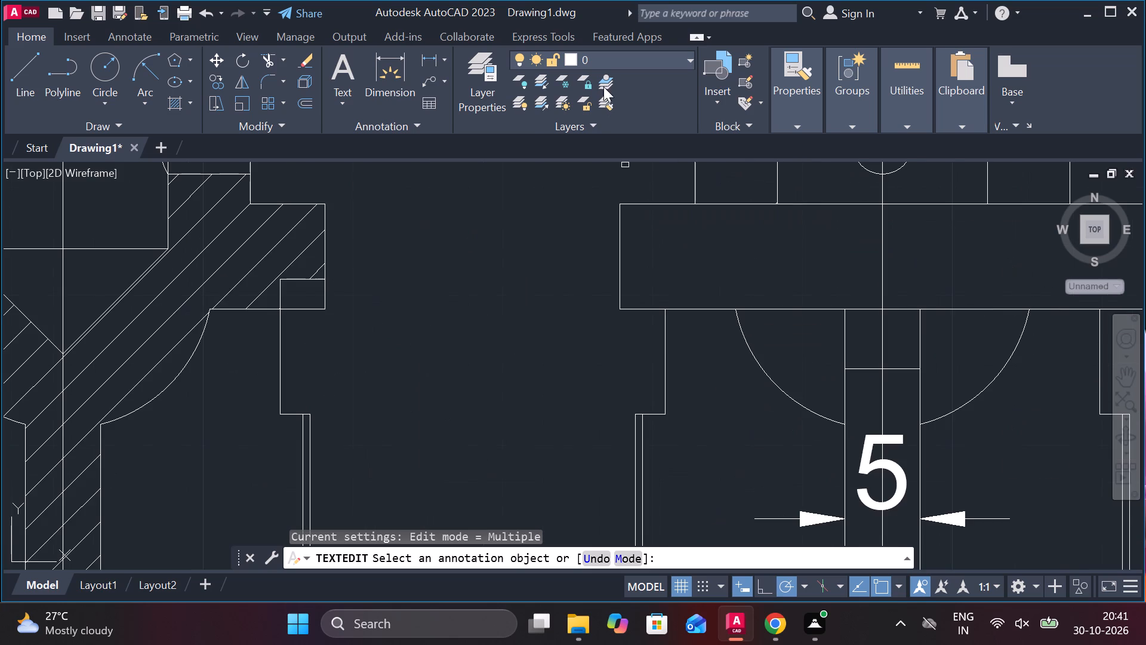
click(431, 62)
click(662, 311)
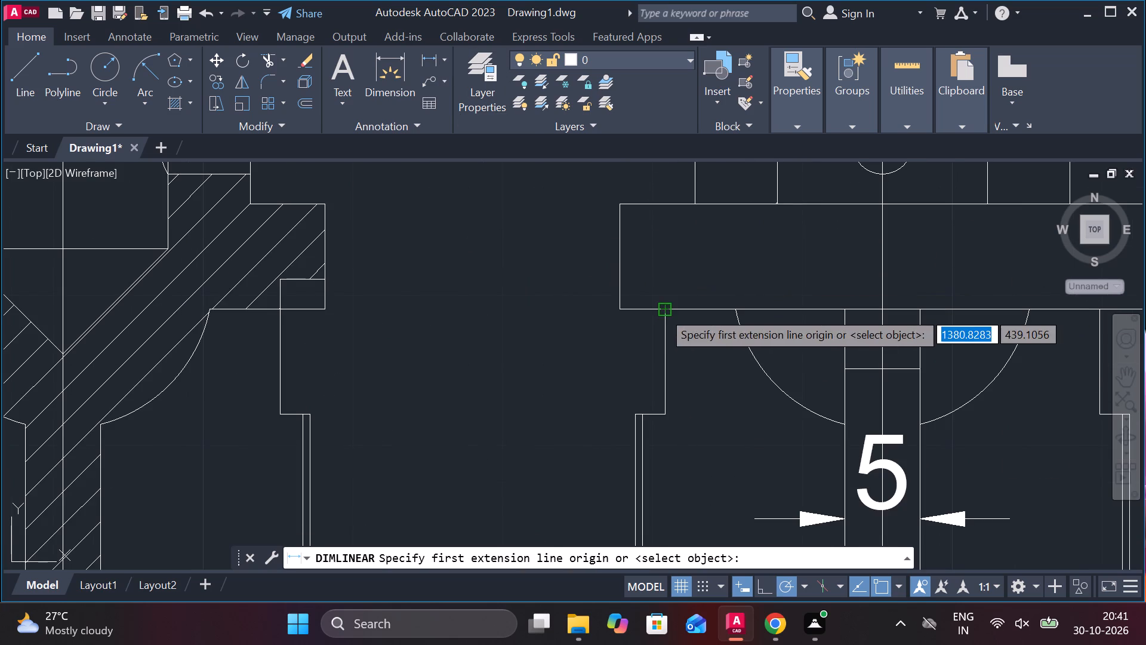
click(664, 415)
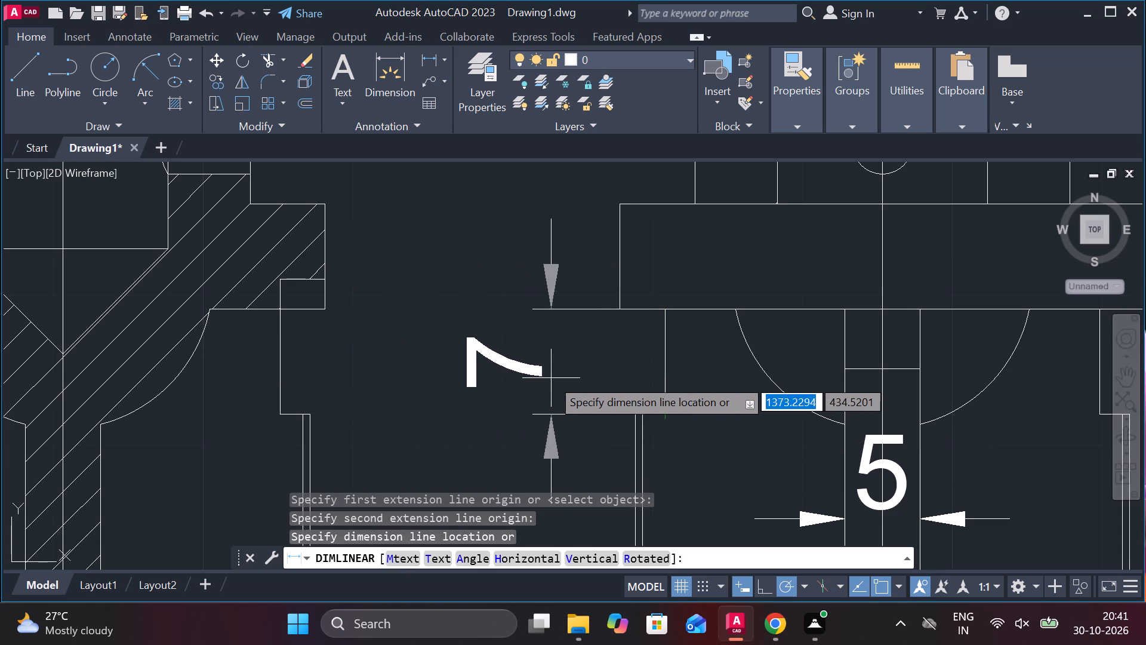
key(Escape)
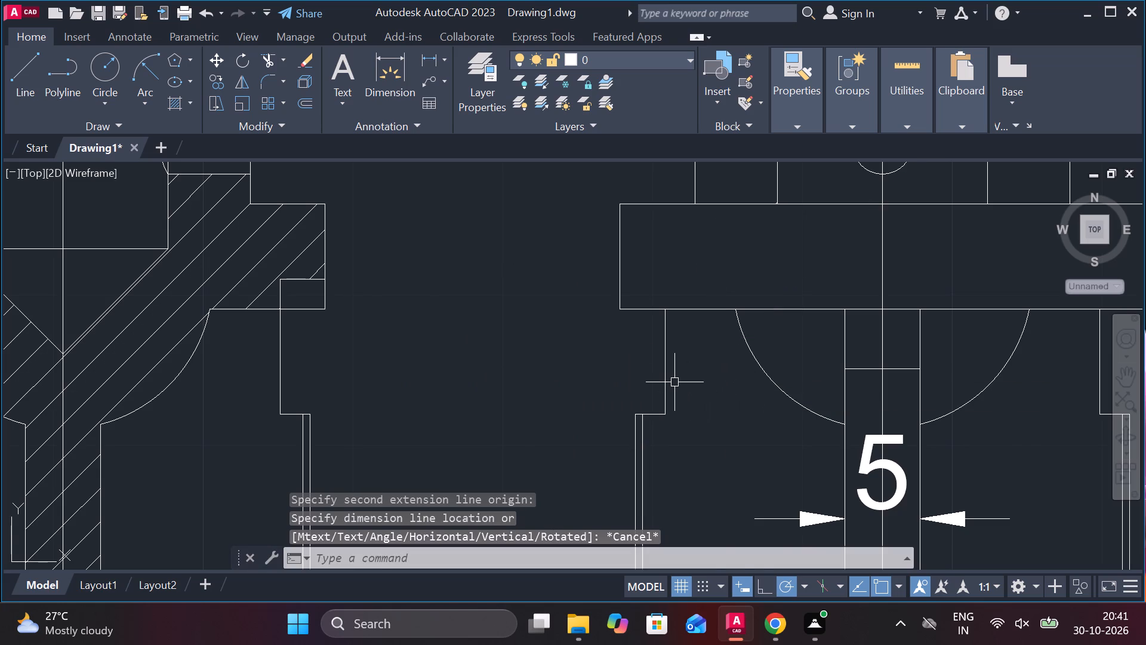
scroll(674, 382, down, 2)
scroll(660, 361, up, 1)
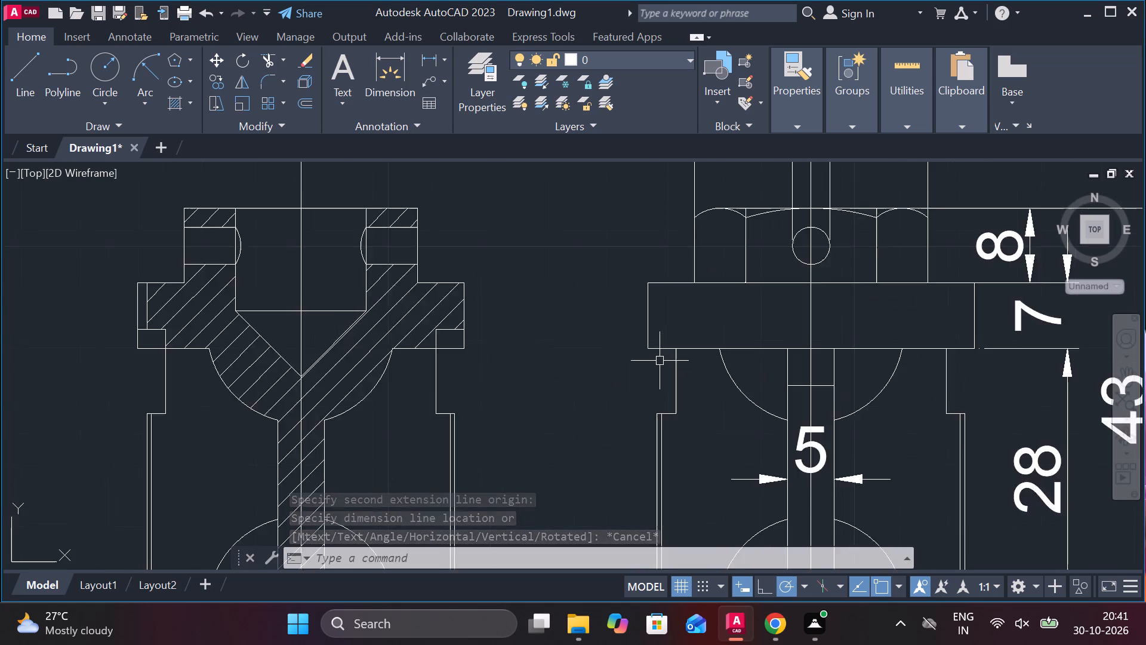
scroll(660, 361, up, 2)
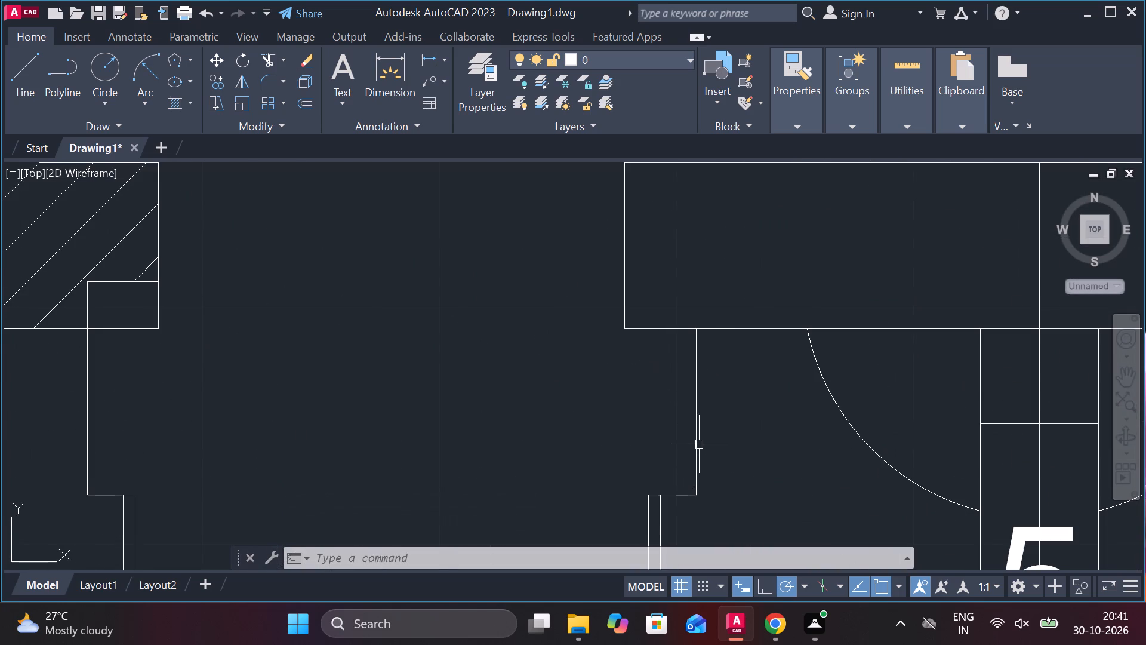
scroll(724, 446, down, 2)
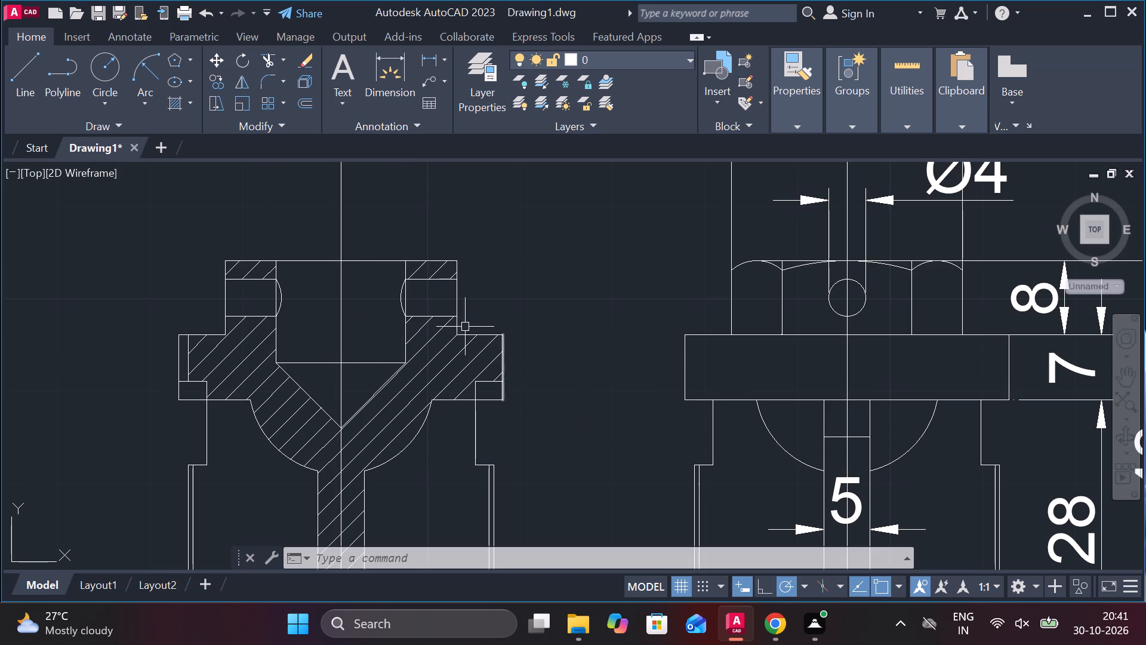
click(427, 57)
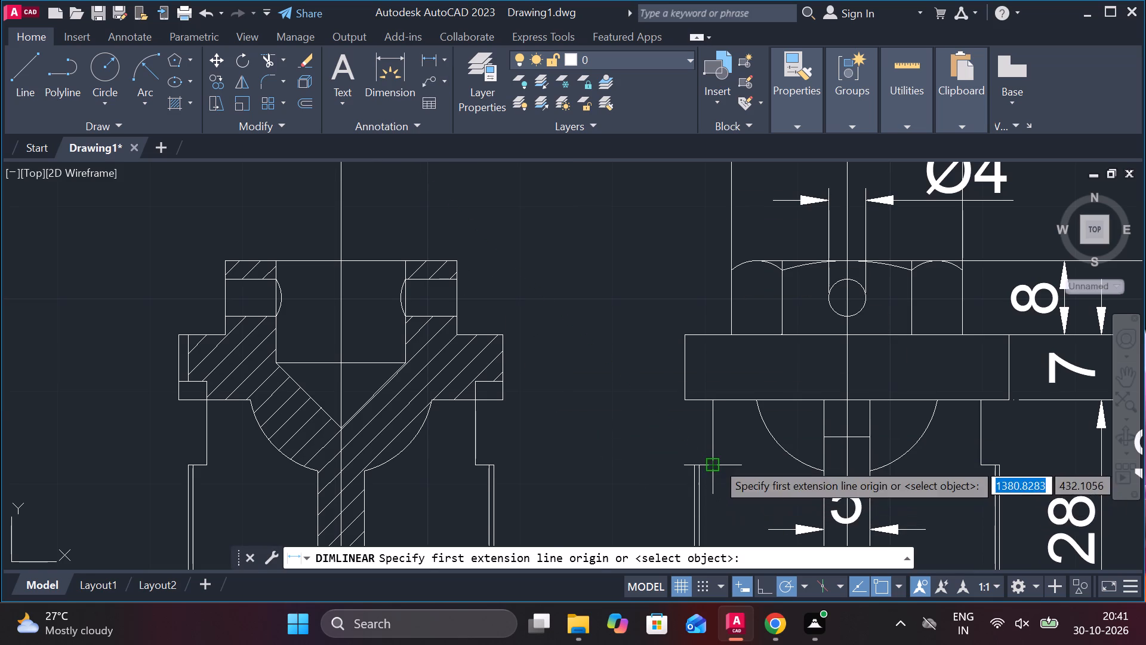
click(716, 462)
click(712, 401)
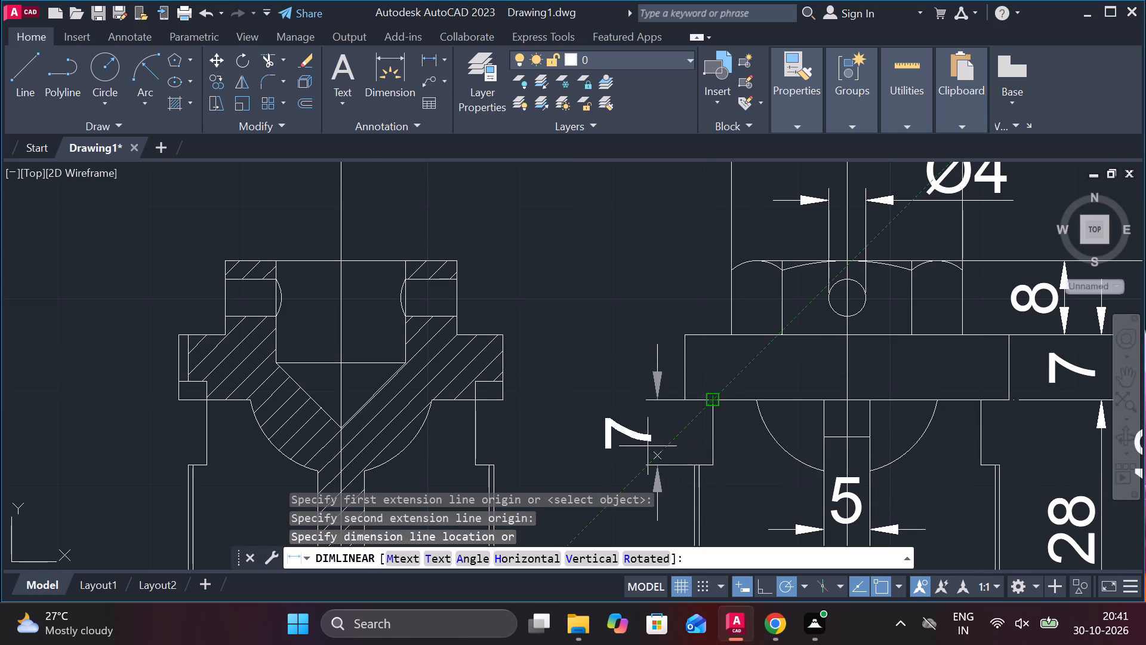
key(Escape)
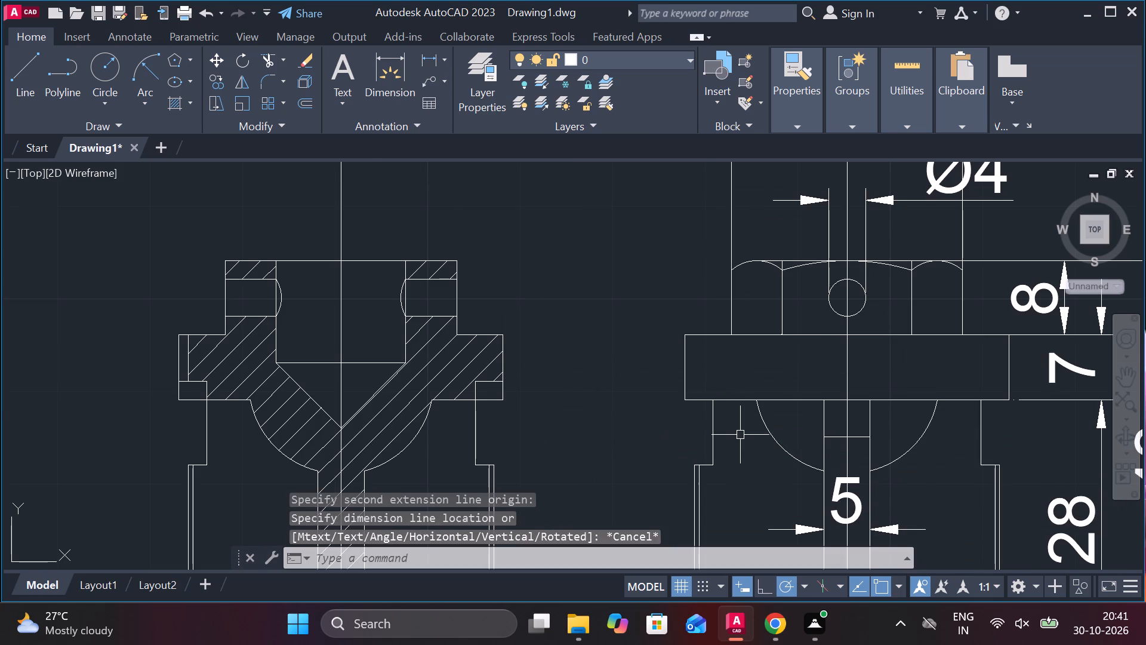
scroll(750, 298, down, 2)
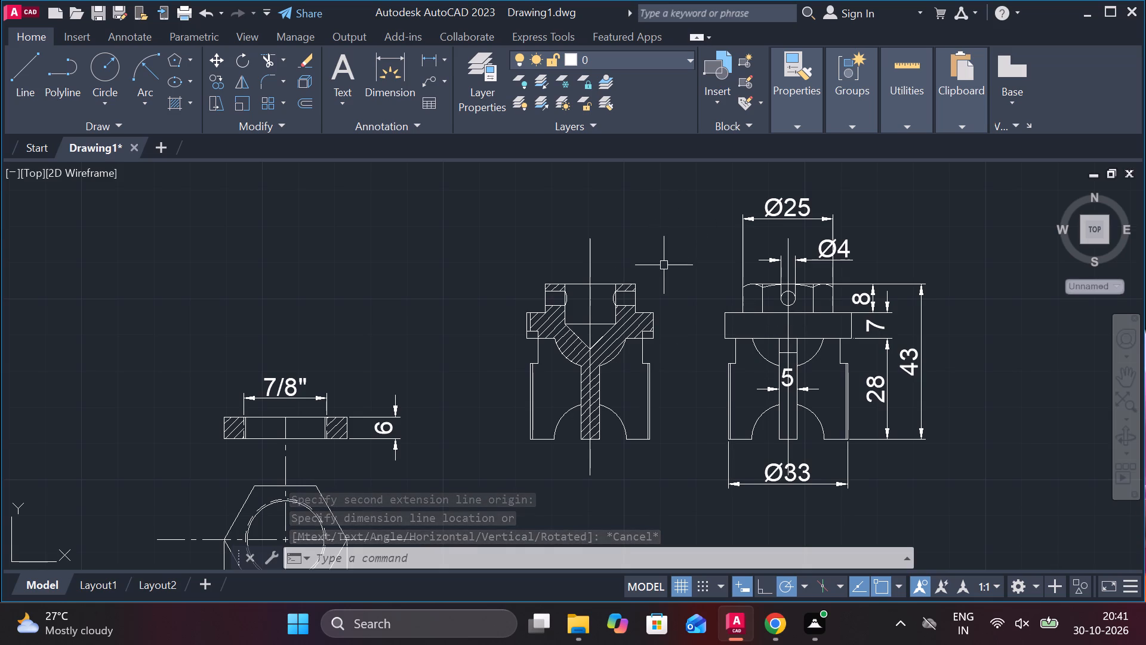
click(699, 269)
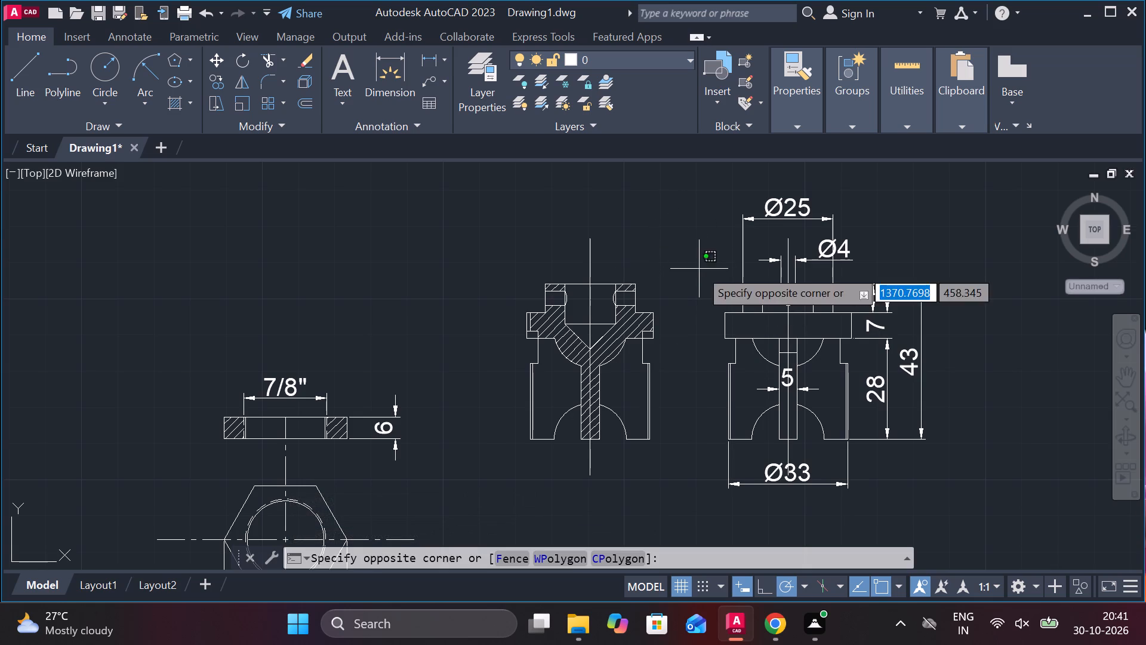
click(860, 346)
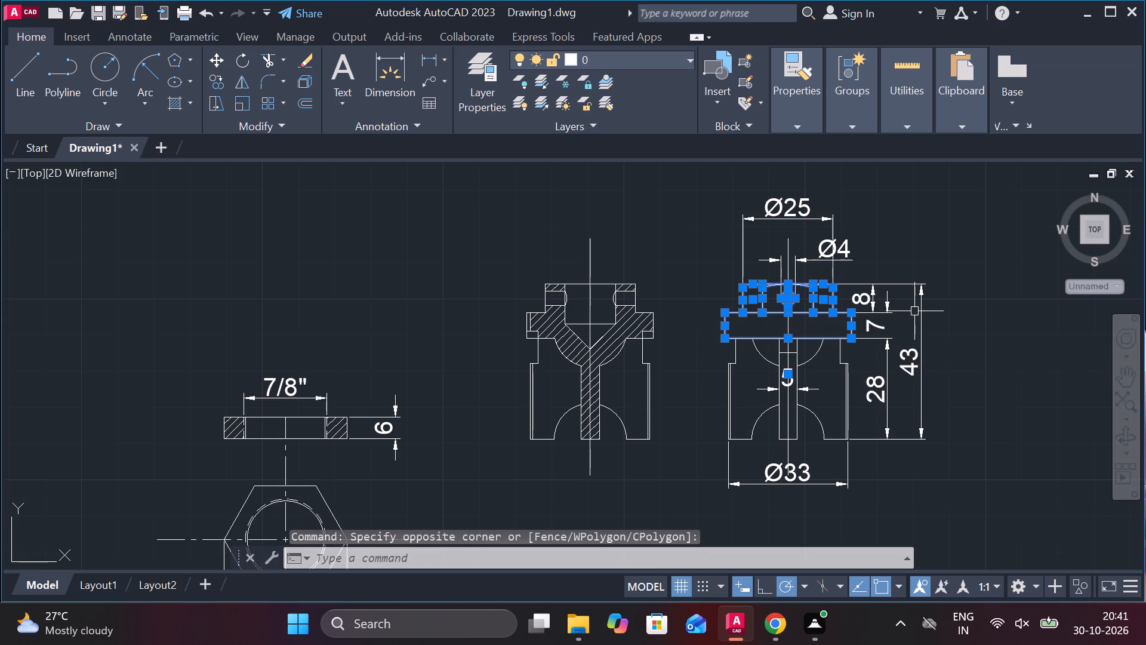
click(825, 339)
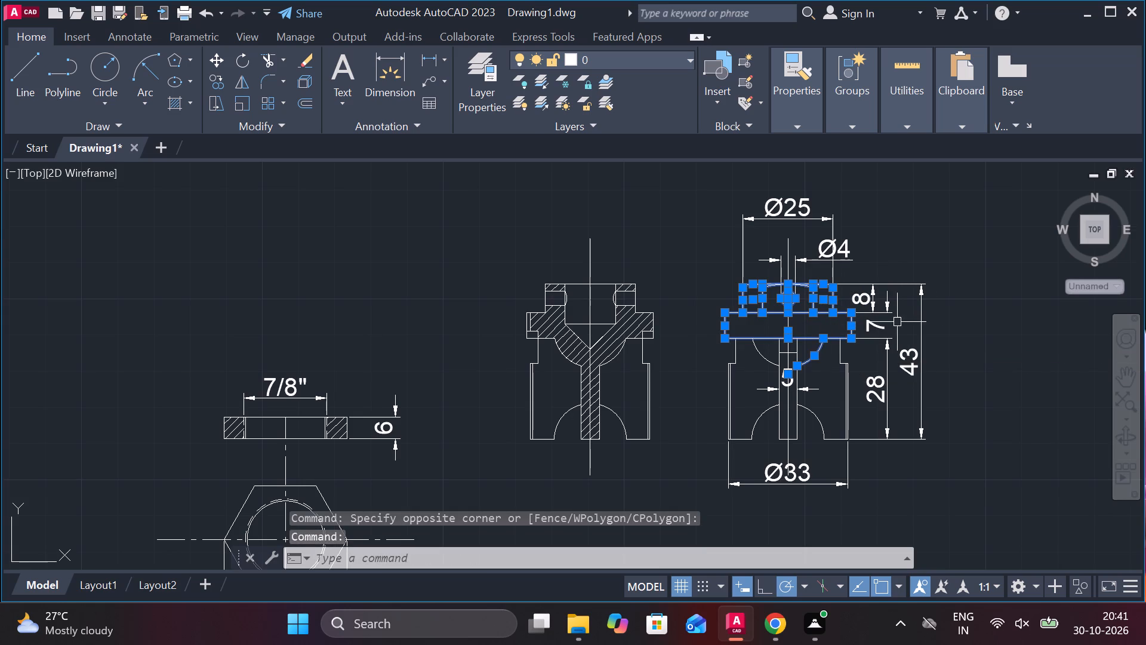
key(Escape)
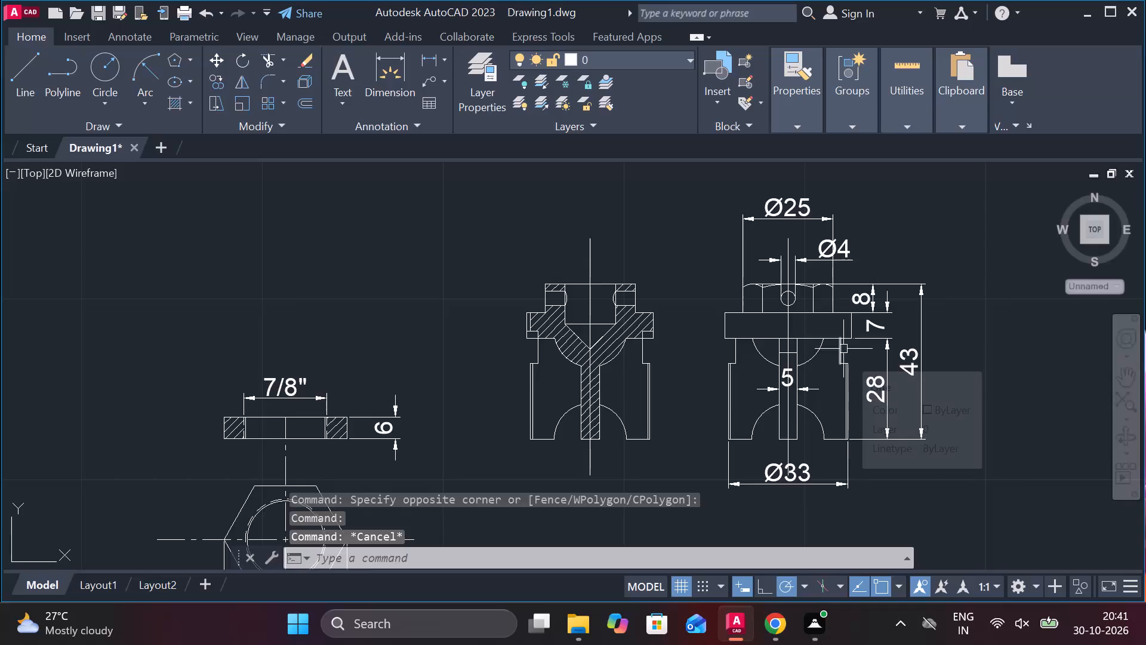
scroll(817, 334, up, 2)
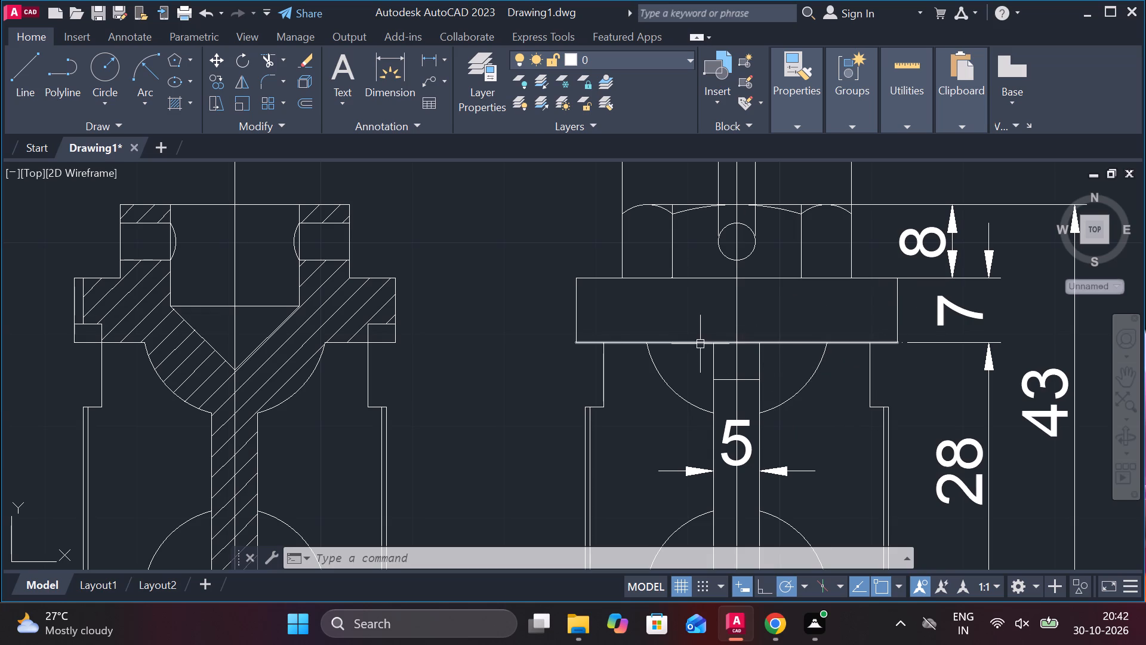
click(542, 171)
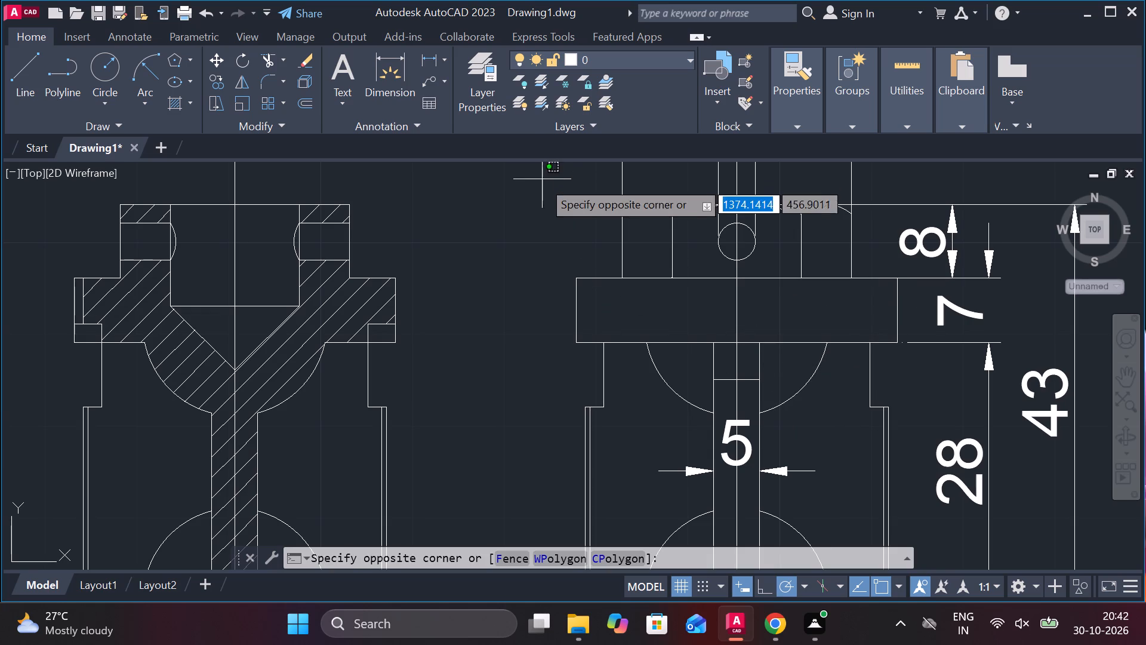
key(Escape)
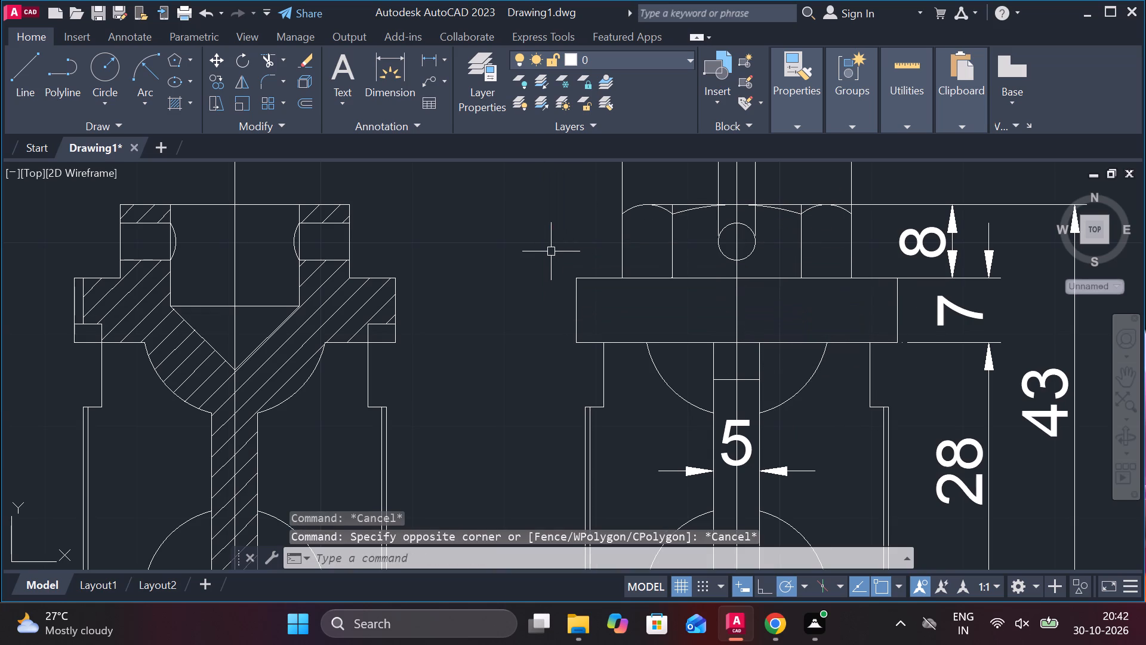
Move the right shoulder line below the flange in the outside view up by 2 units.
scroll(586, 436, down, 3)
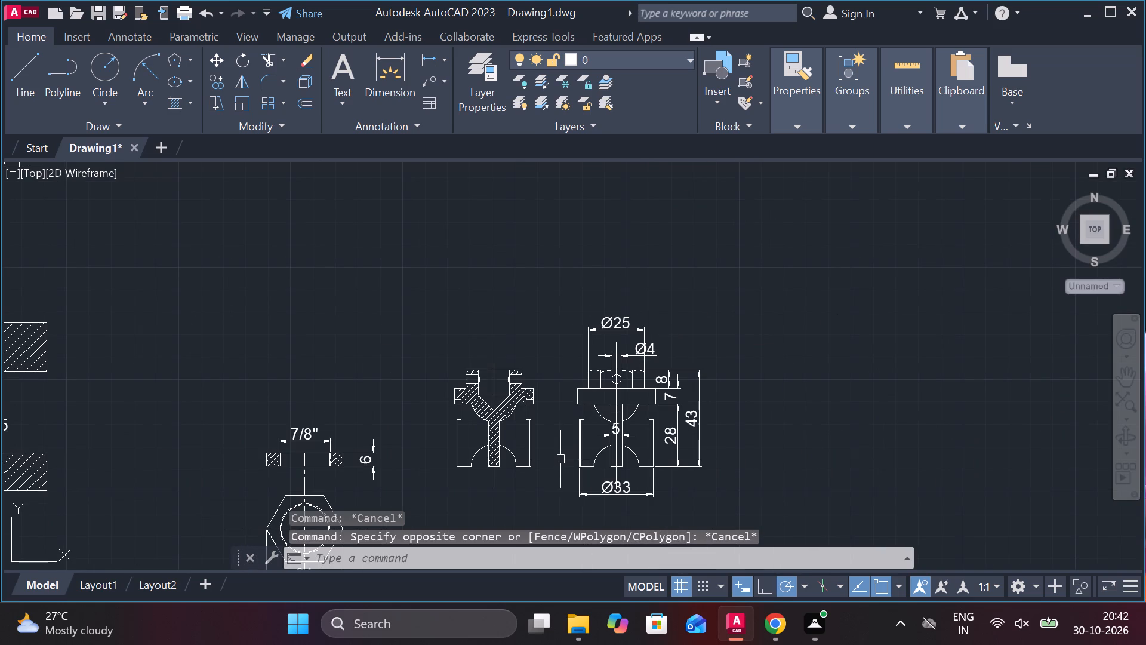
scroll(564, 462, up, 3)
scroll(564, 462, down, 1)
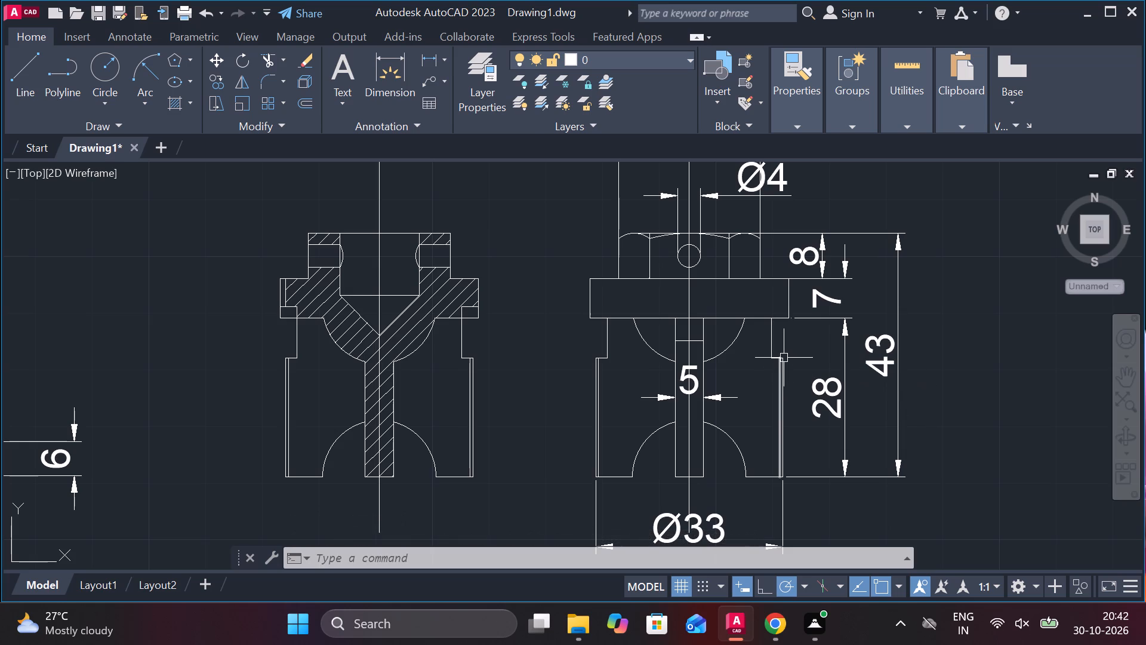
scroll(782, 357, up, 2)
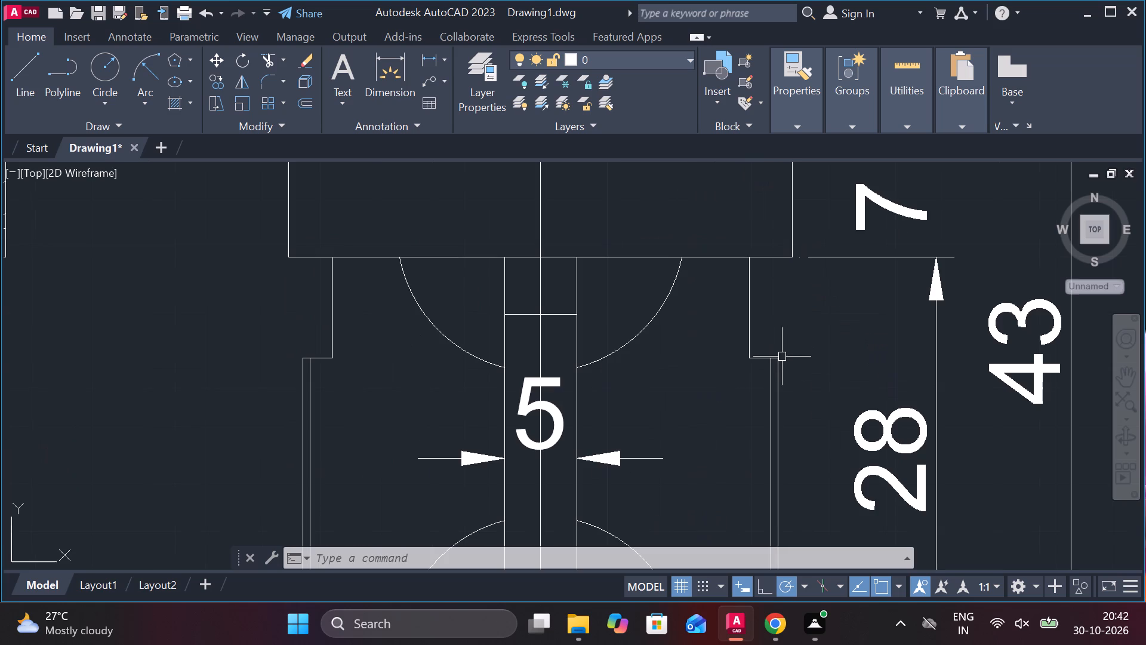
click(762, 359)
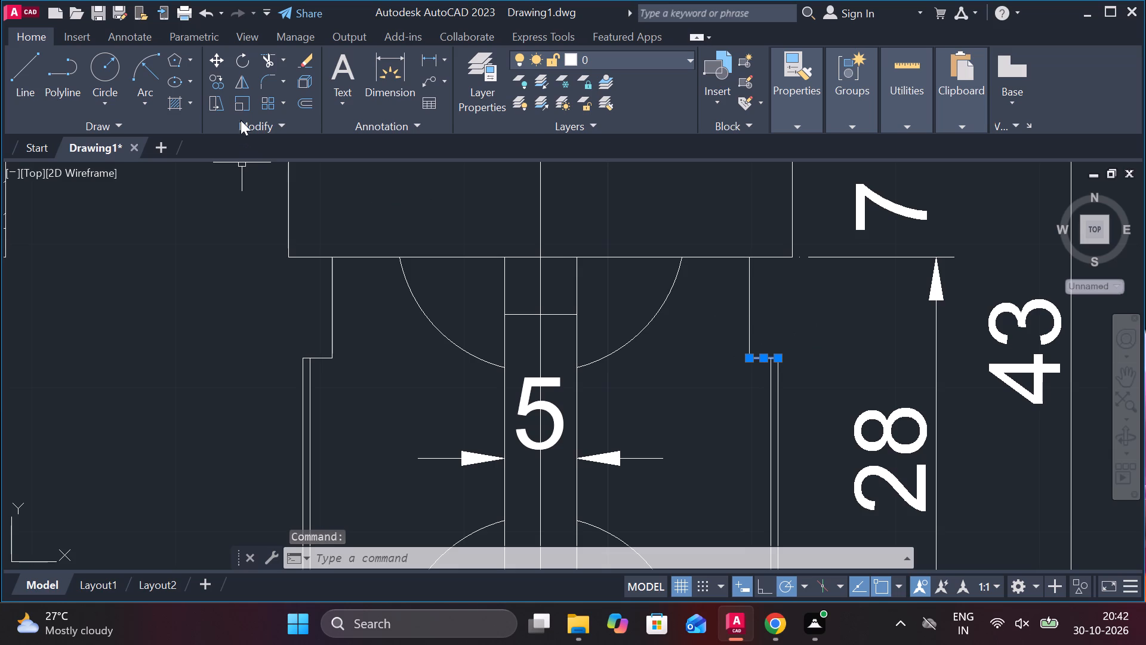
click(214, 63)
click(762, 355)
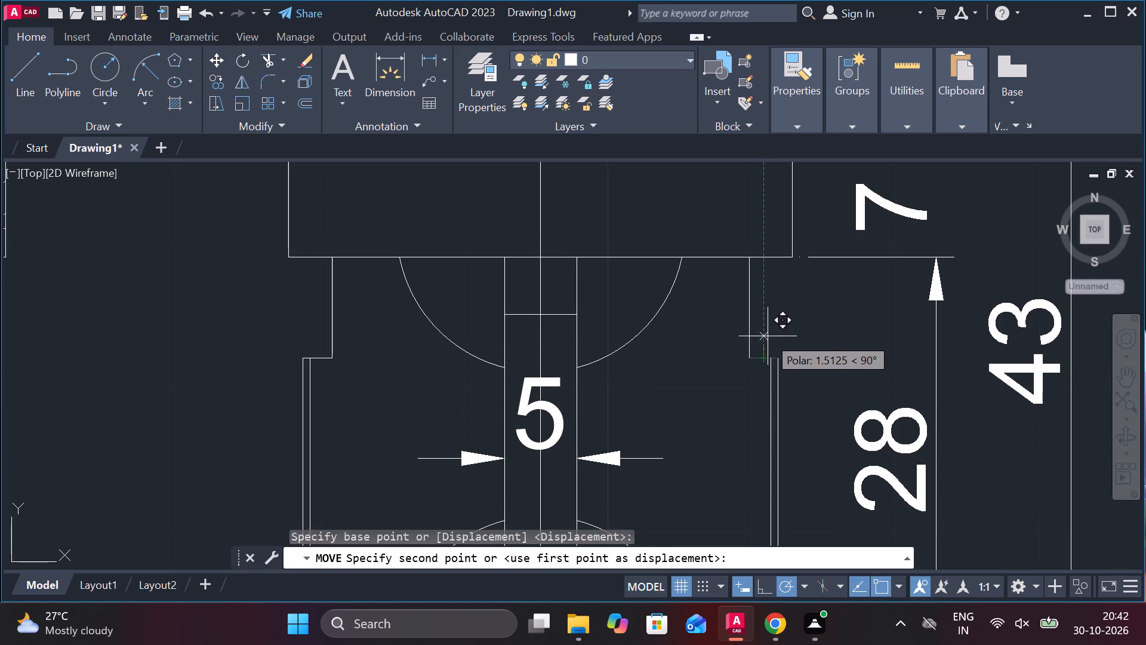
key(2)
key(Return)
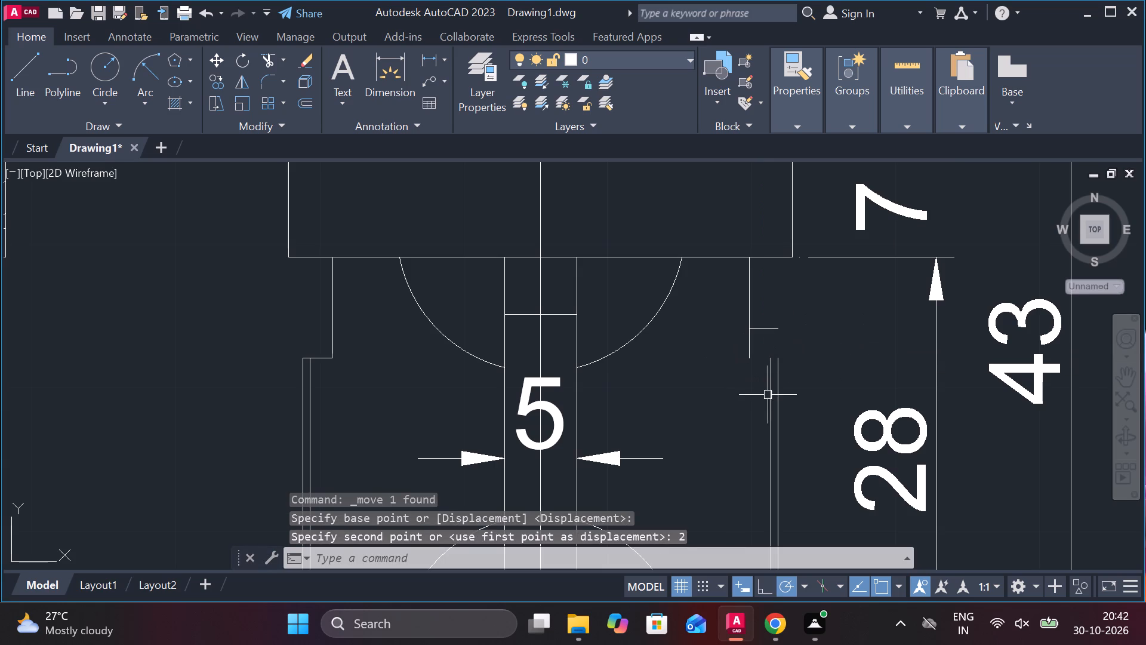
Extend the body's two right-hand vertical edge lines up to the raised right shoulder line.
text(ex)
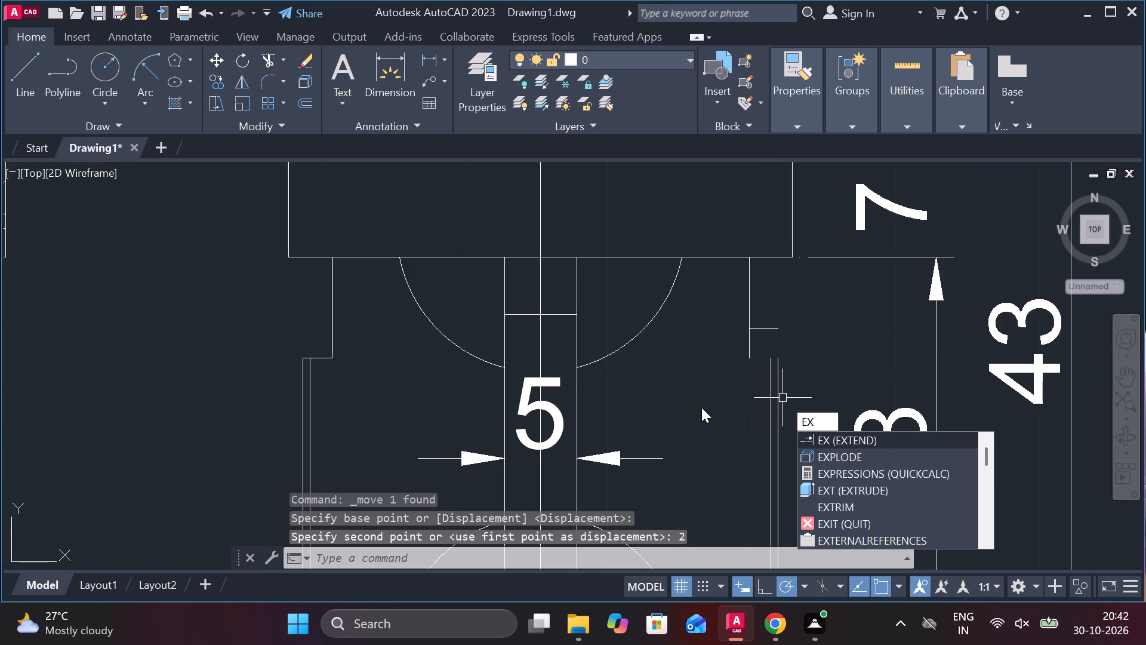
key(Return)
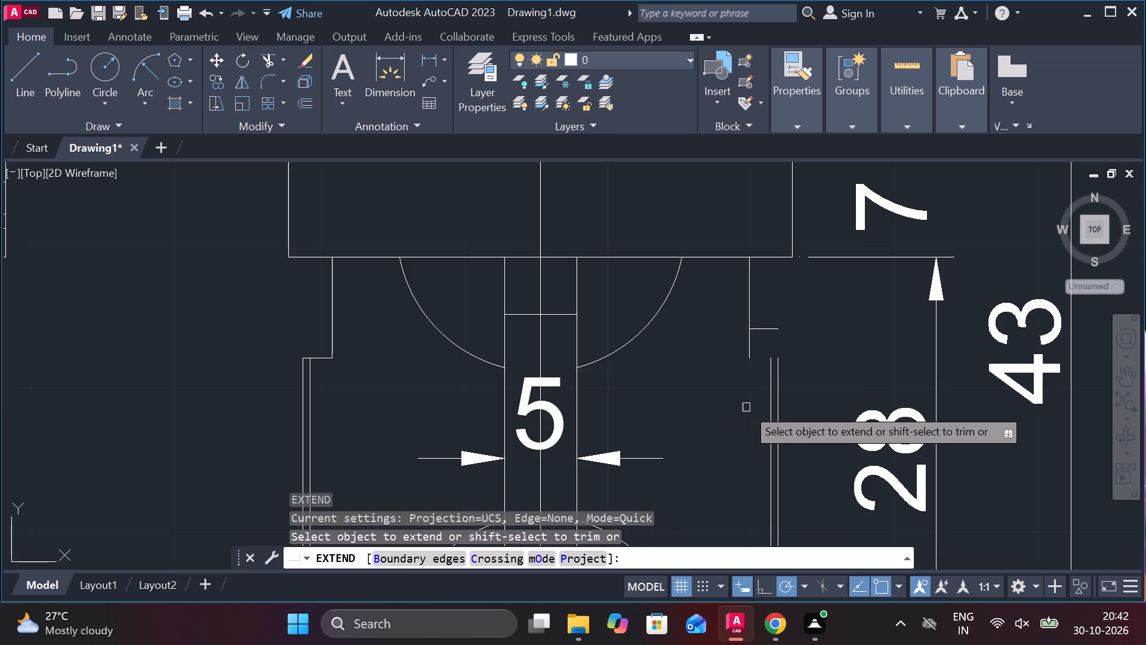
click(771, 402)
click(782, 401)
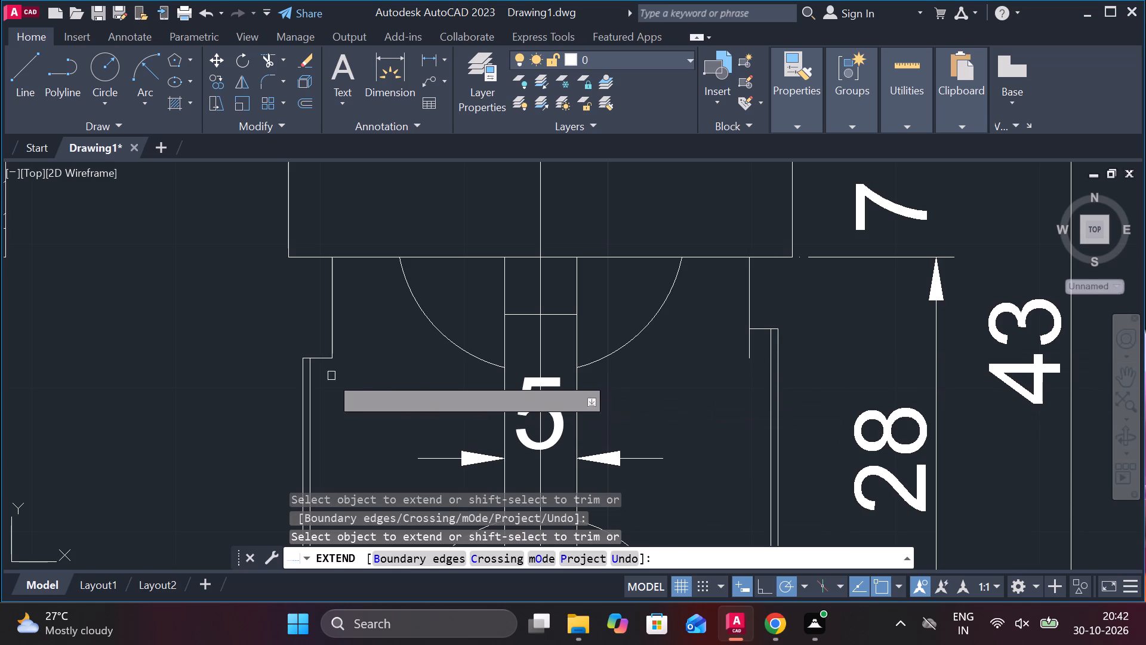
key(Escape)
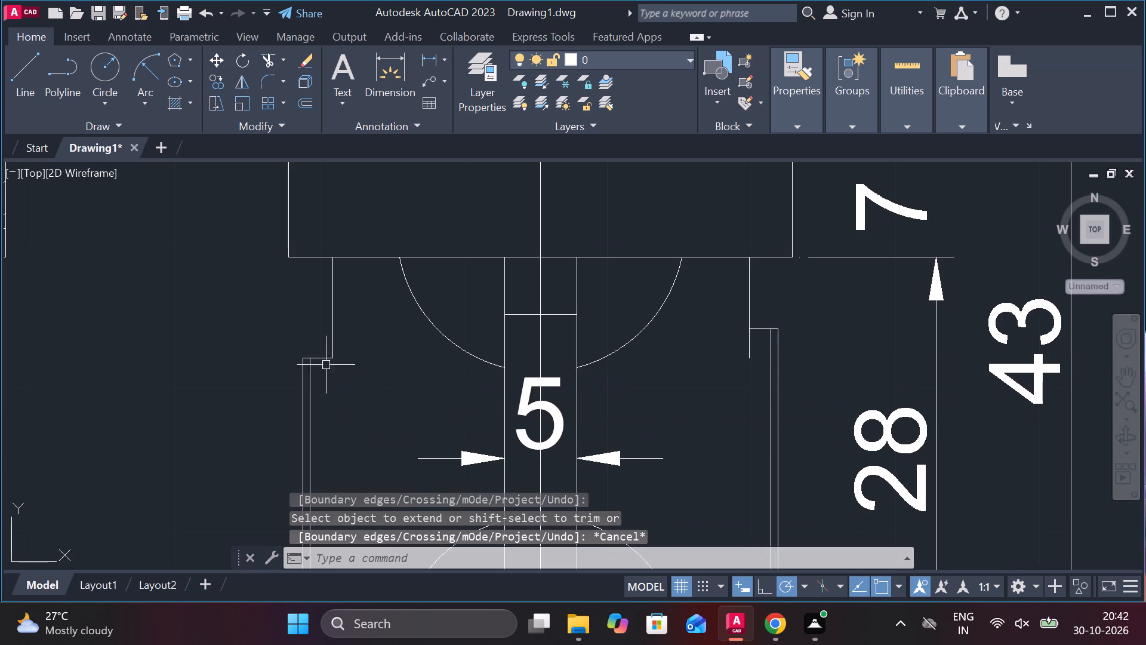
Move the left shoulder line below the flange in the outside view up by 2 units.
click(324, 358)
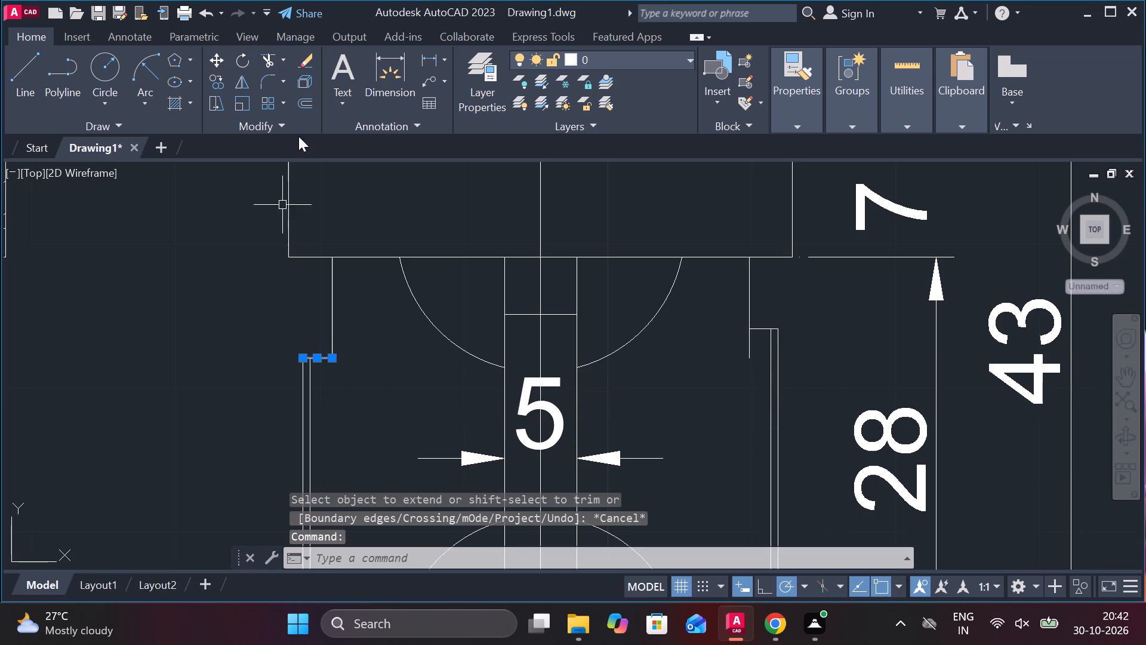
click(216, 55)
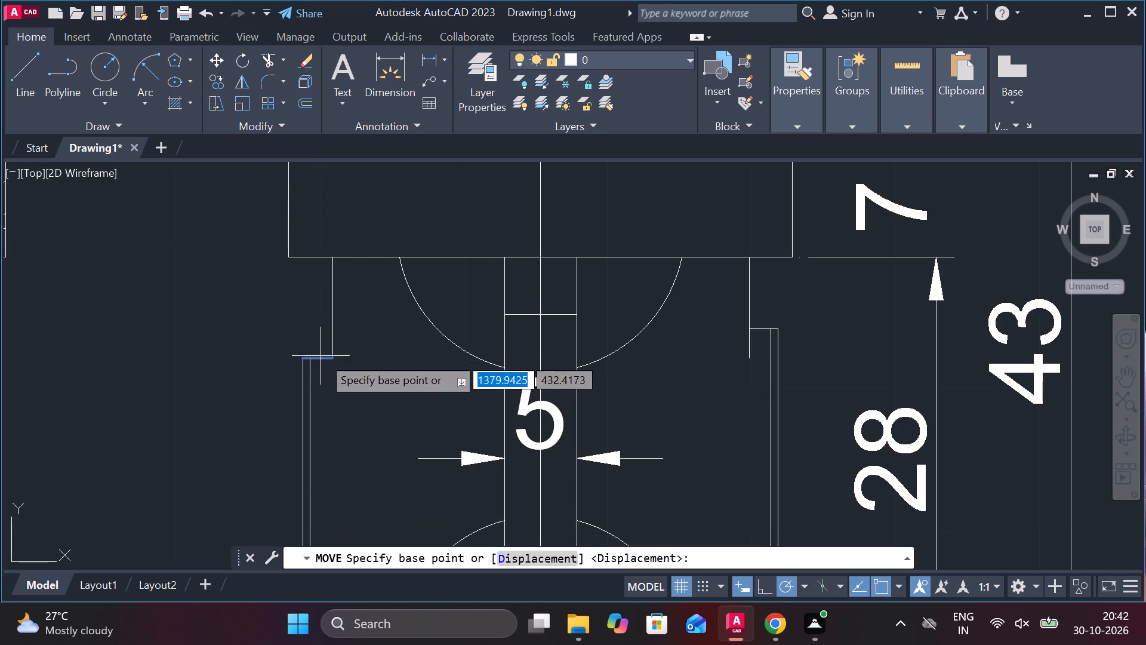
click(323, 356)
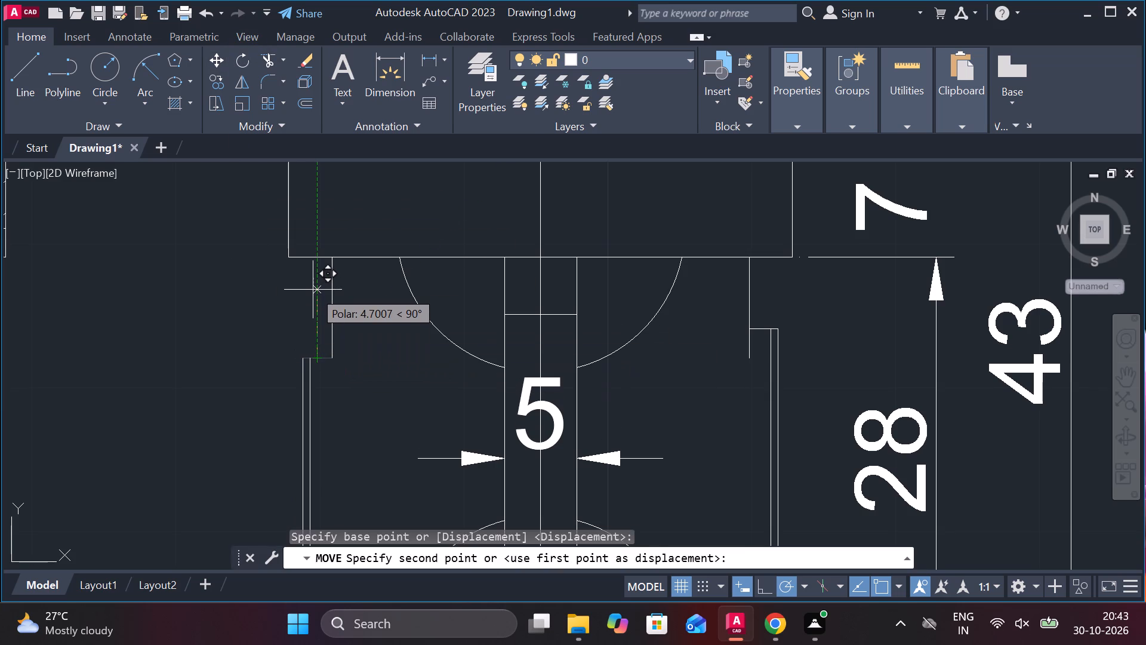
key(2)
key(Return)
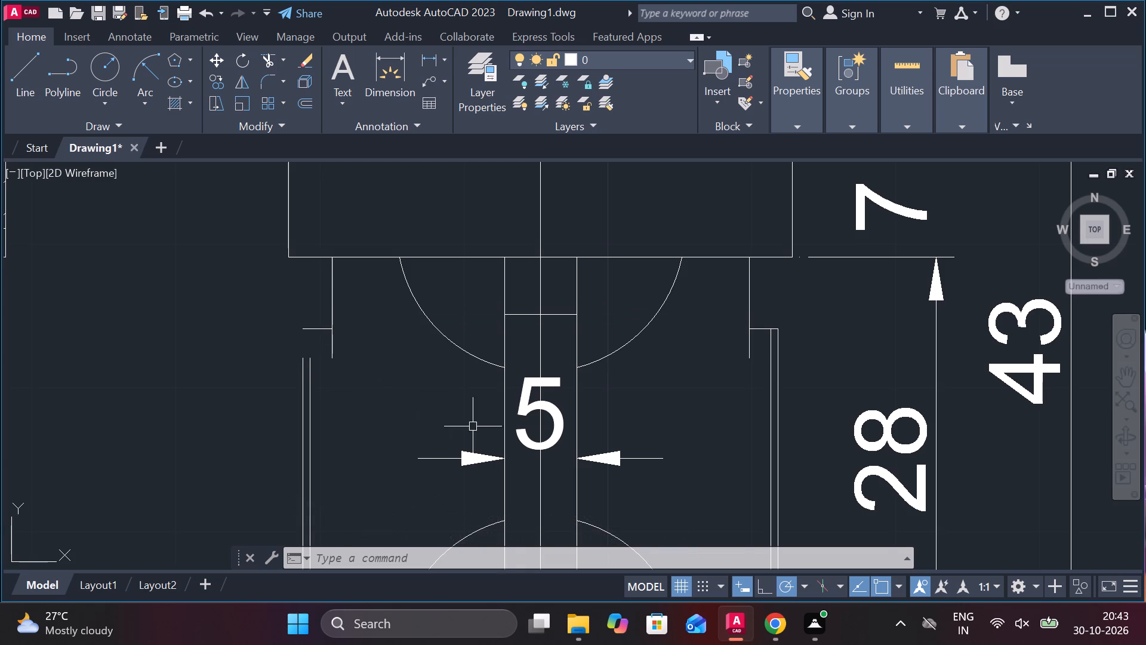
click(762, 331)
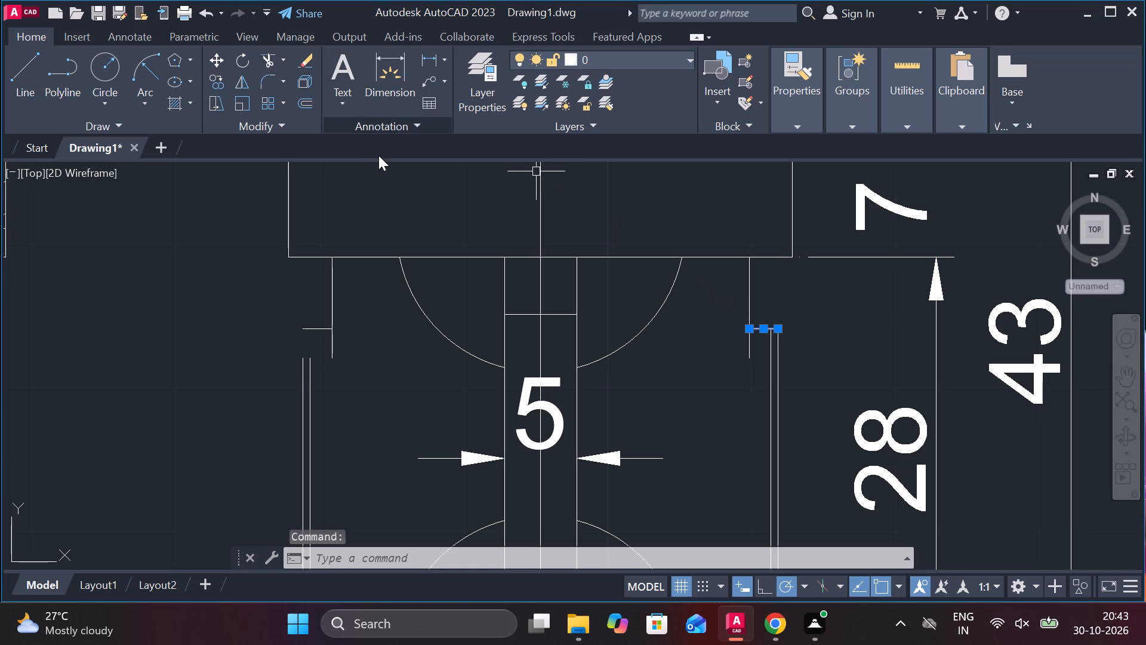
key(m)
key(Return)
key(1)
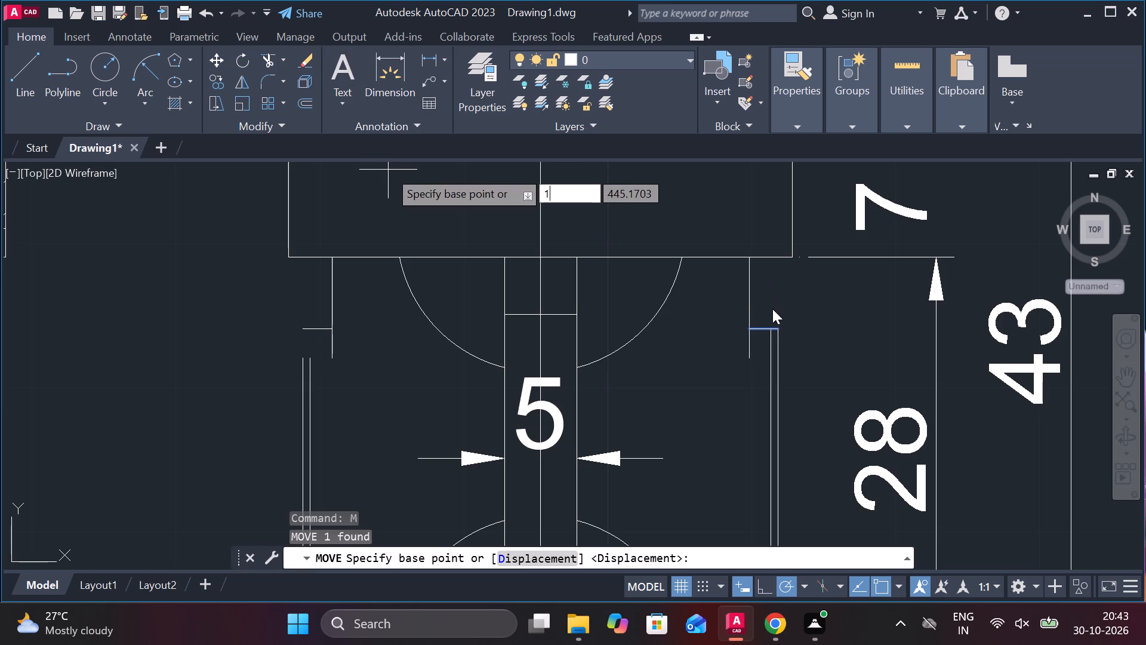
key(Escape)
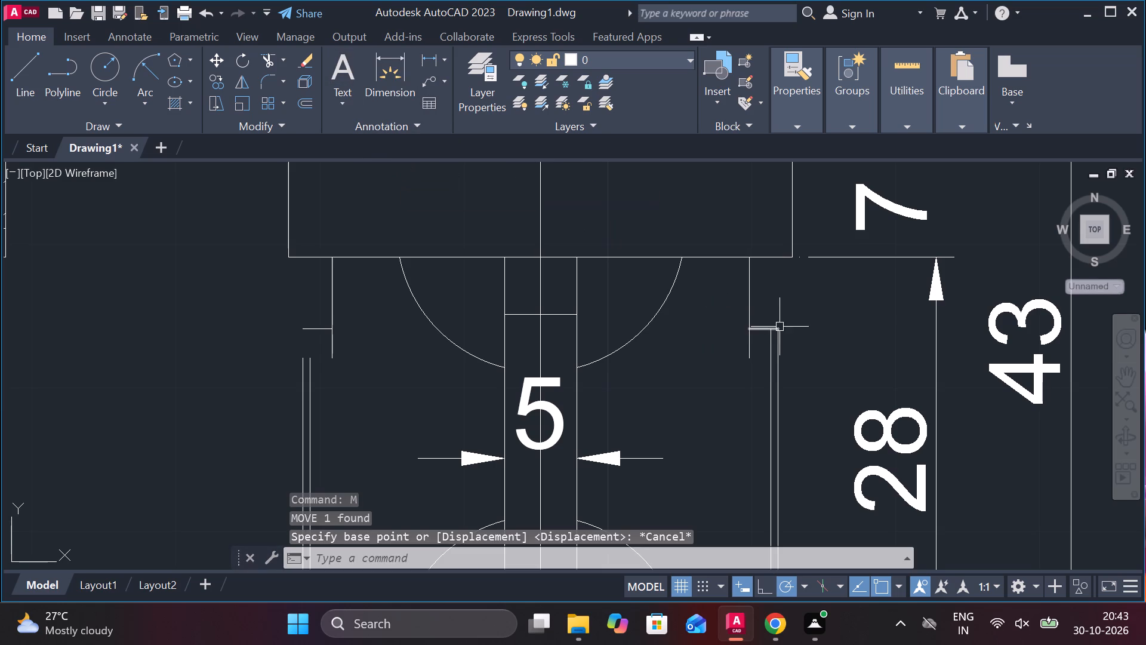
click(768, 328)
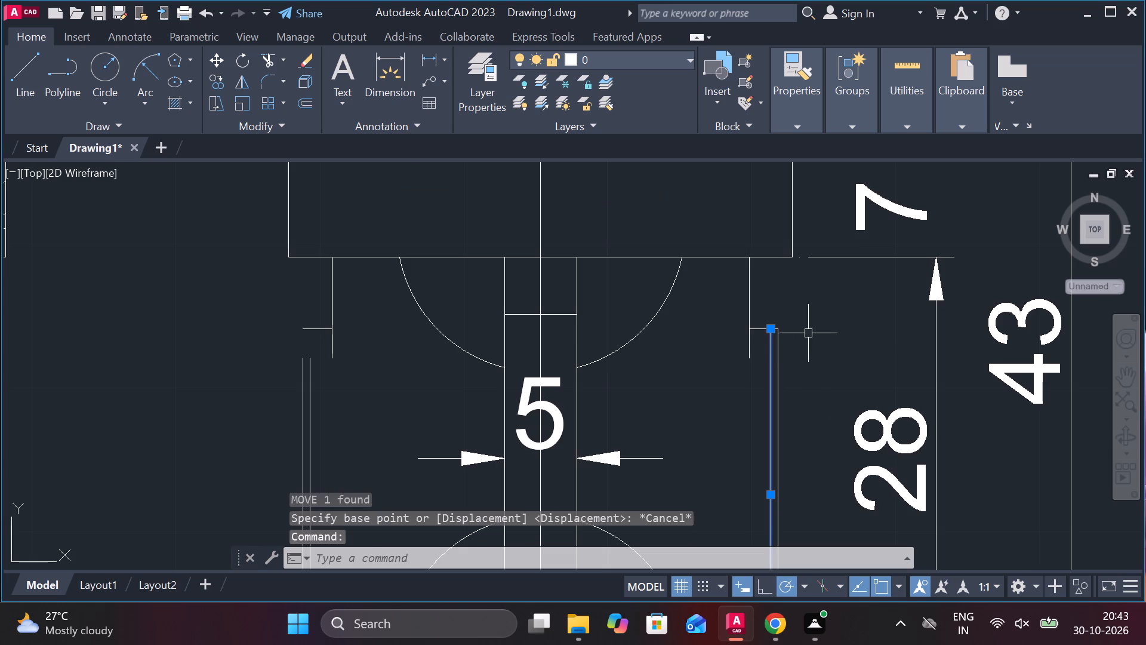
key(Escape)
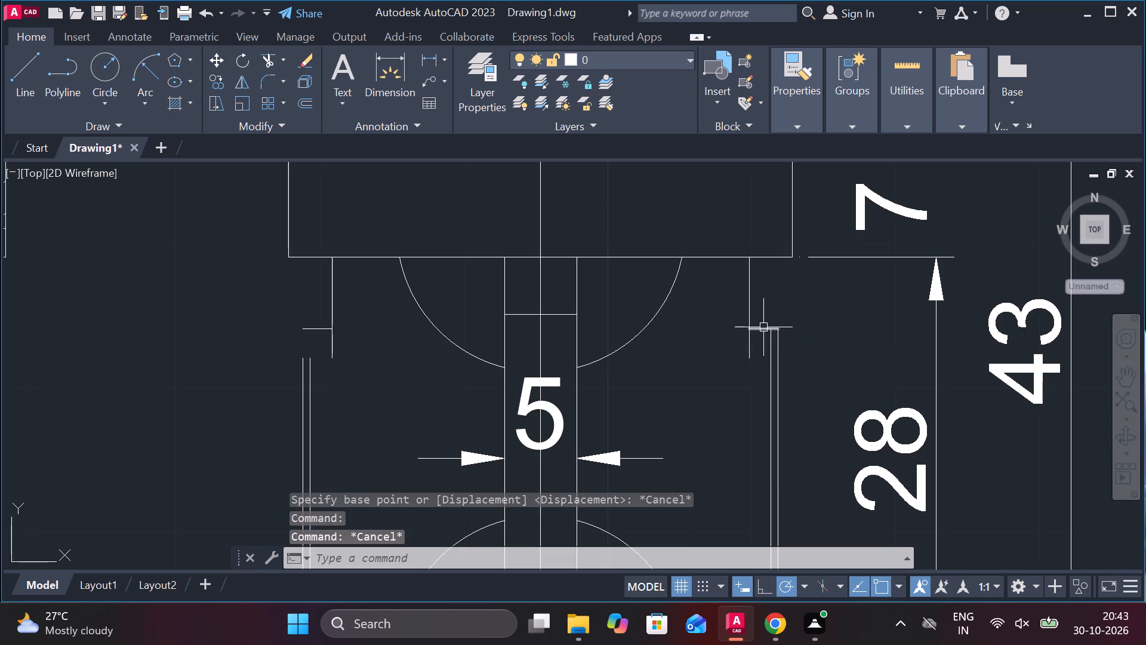
Move the right shoulder line up by another 1 unit towards the flange.
click(763, 327)
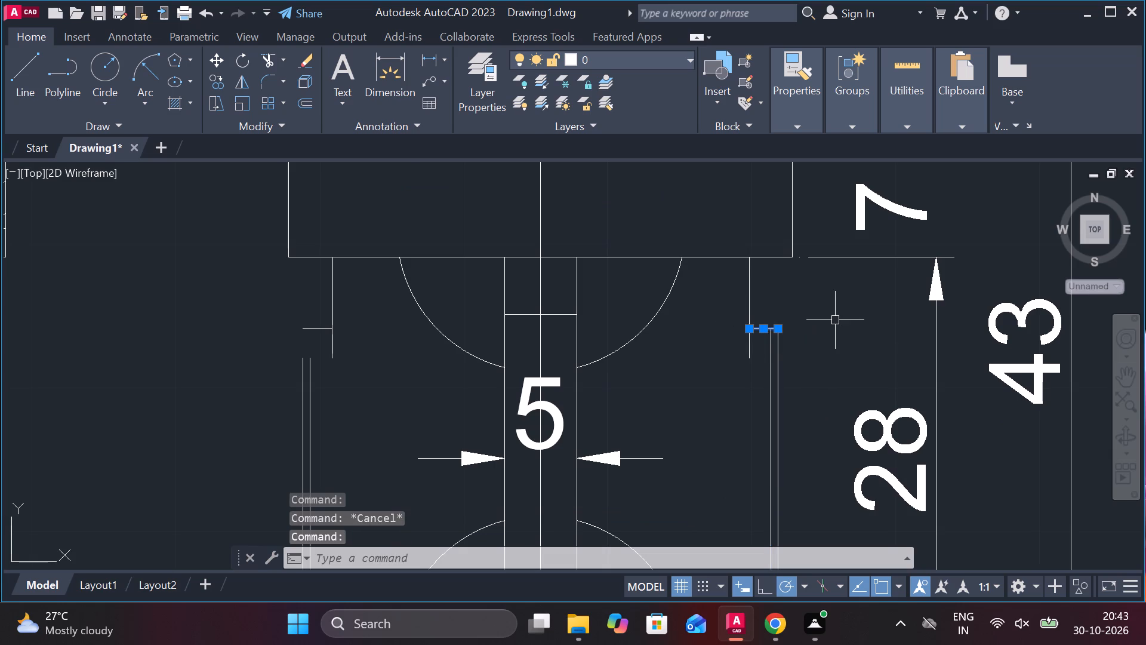
key(m)
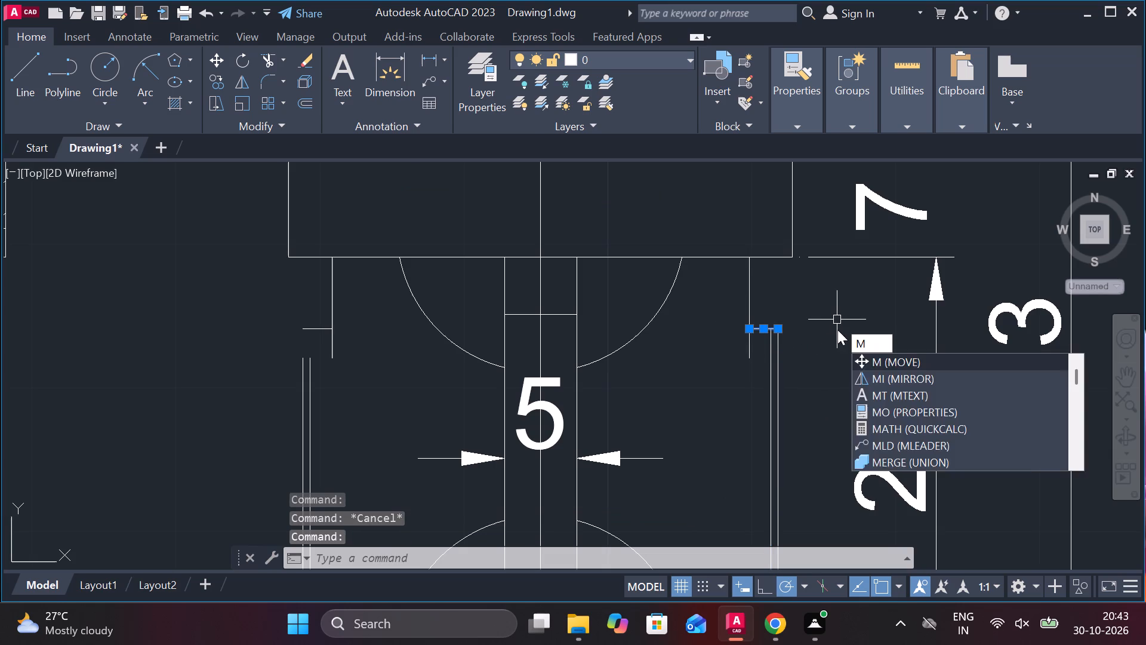
key(Return)
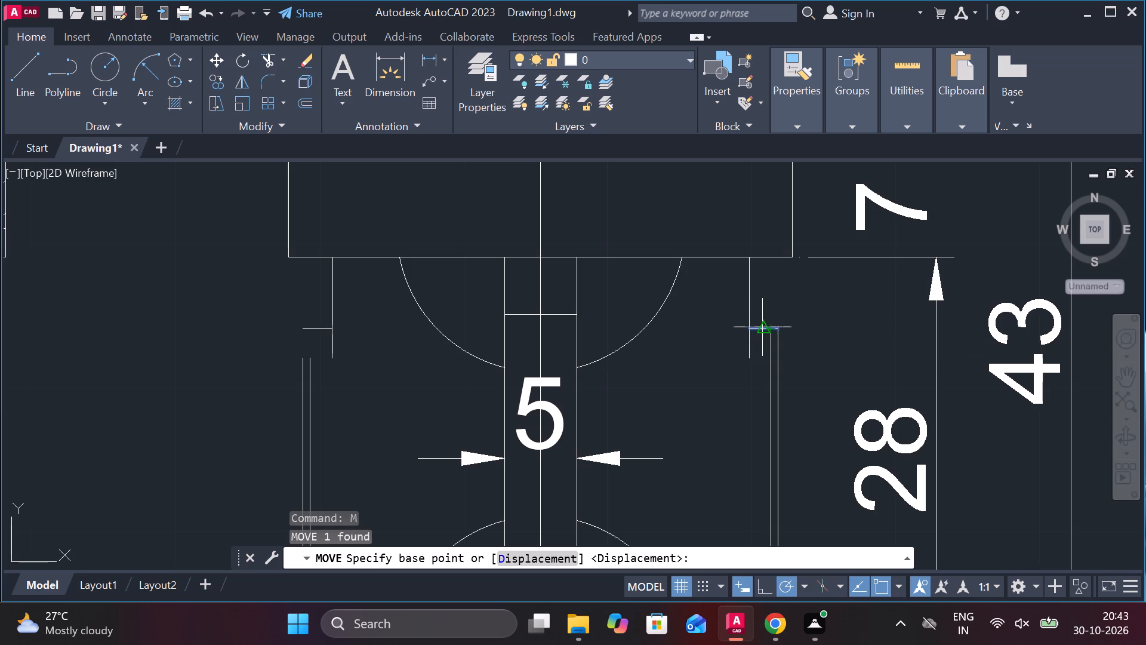
click(762, 327)
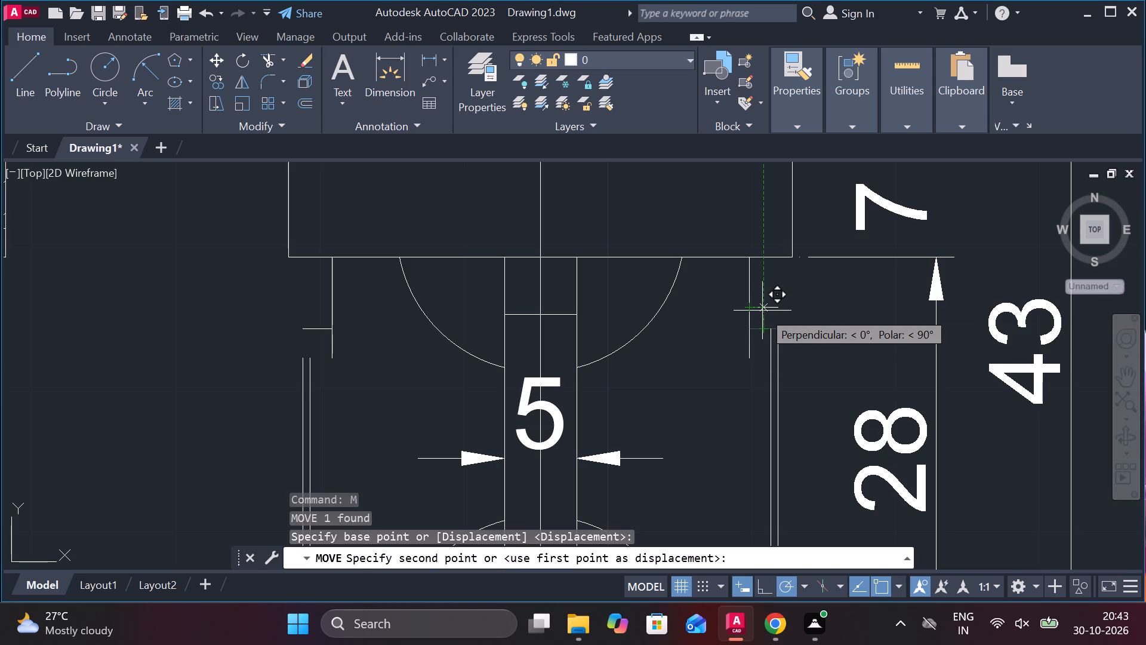
key(1)
key(Return)
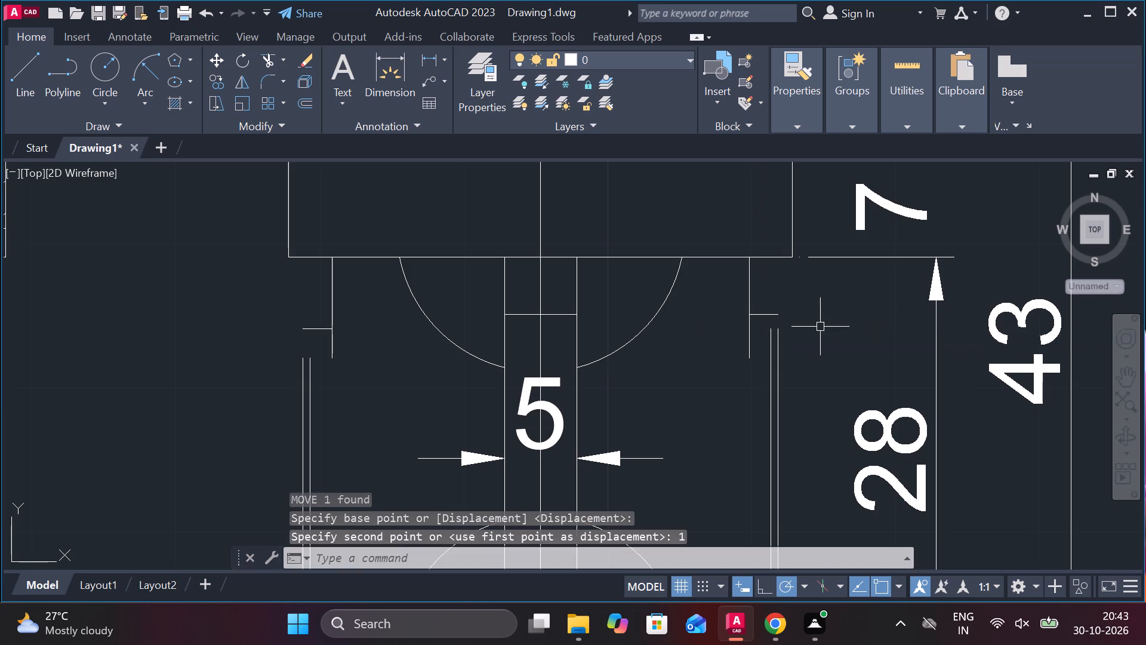
Move the left shoulder line up by another 1 unit, level with the right one.
click(319, 331)
key(m)
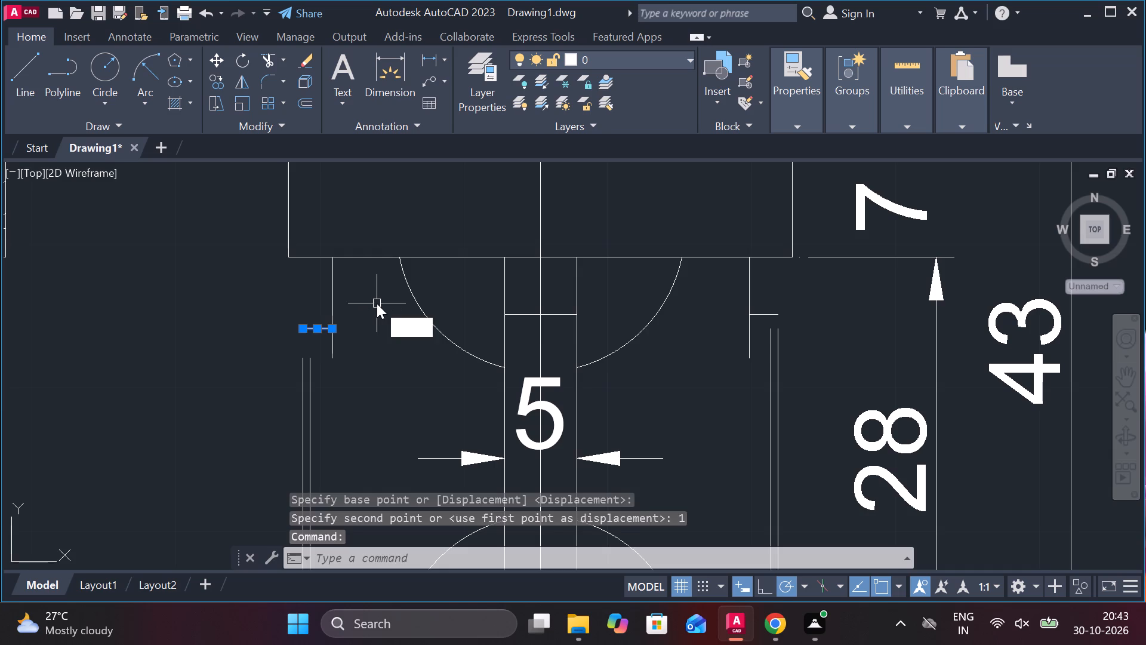
key(Return)
click(315, 333)
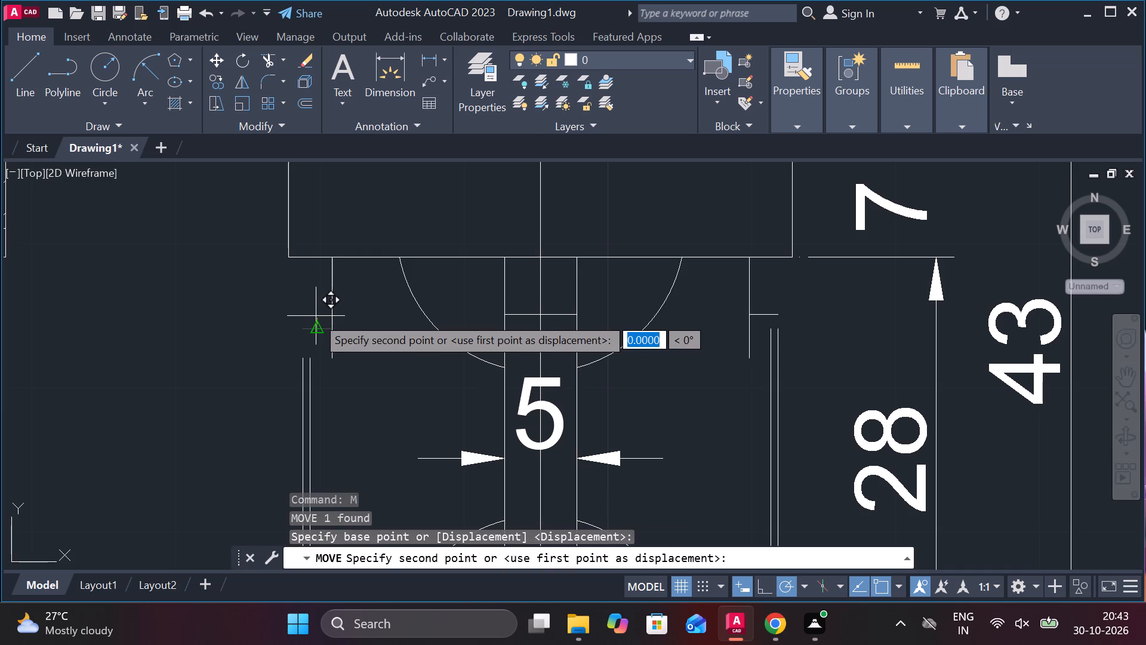
key(1)
key(Return)
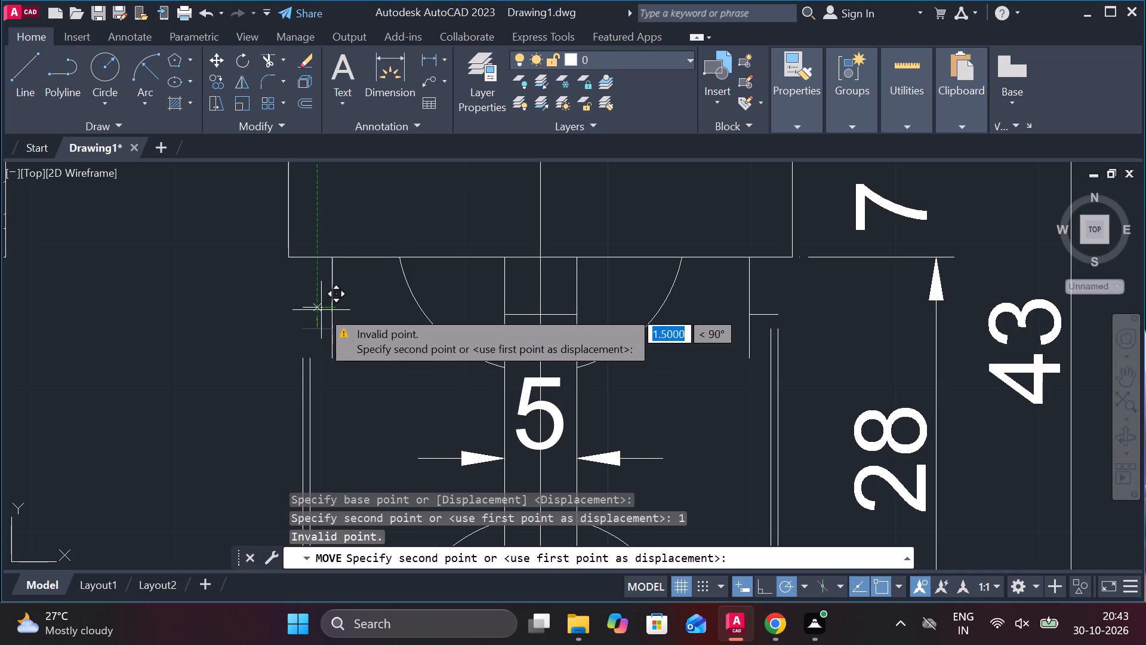
key(1)
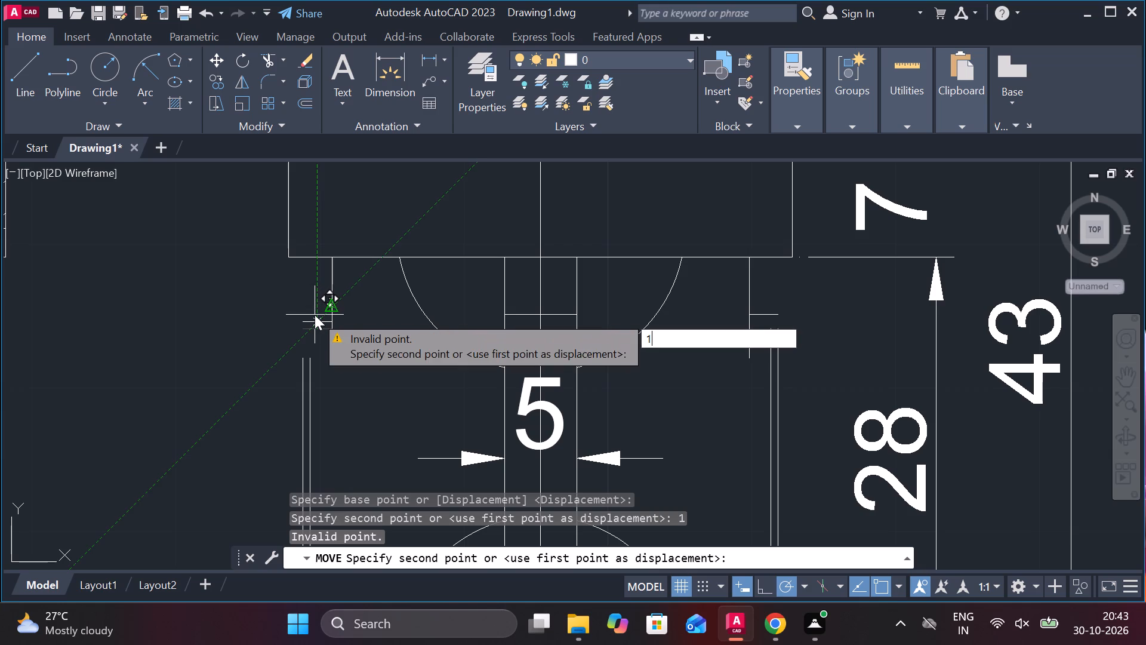
key(Return)
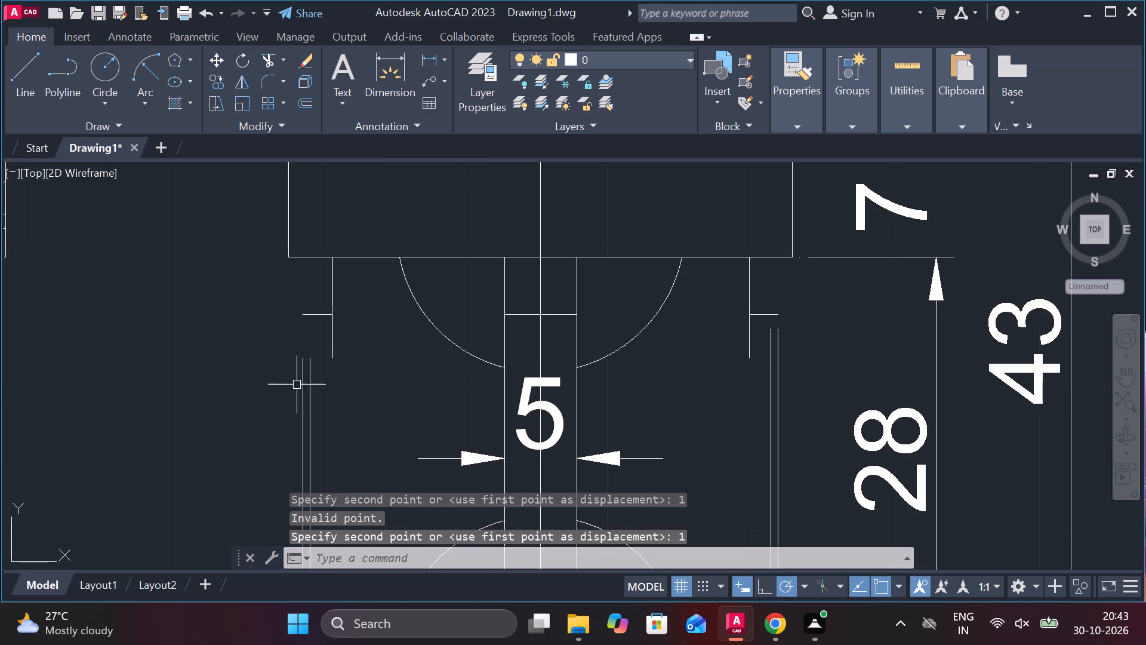
Extend the four vertical body edge lines in the outside view up to the raised left and right shoulder lines.
text(ex)
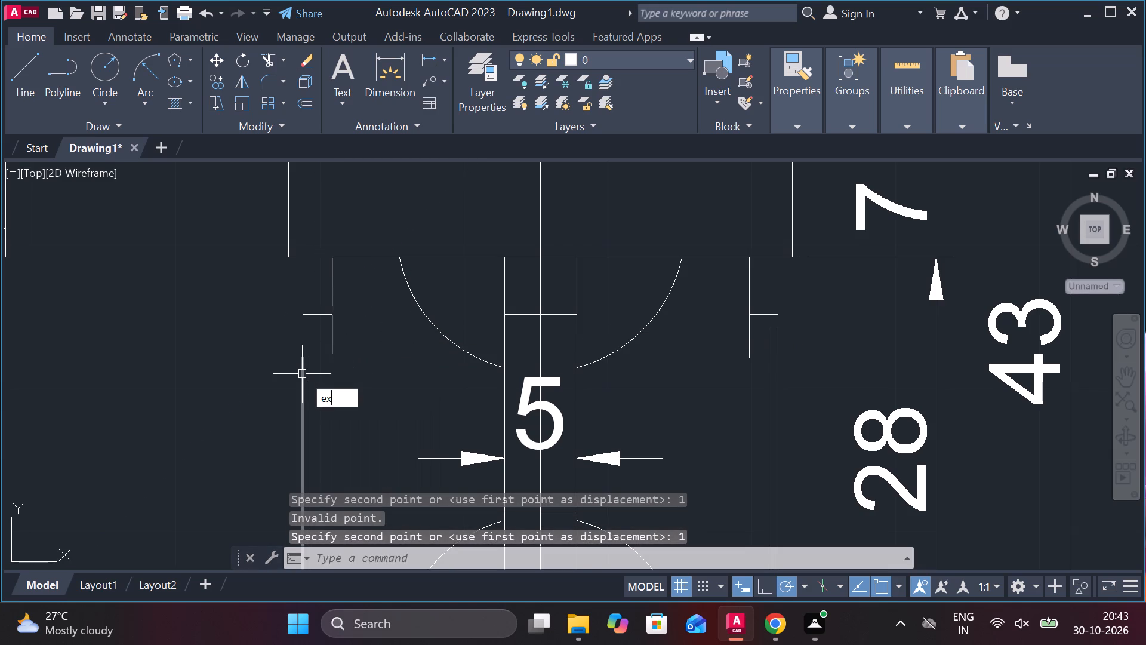
key(Return)
click(306, 390)
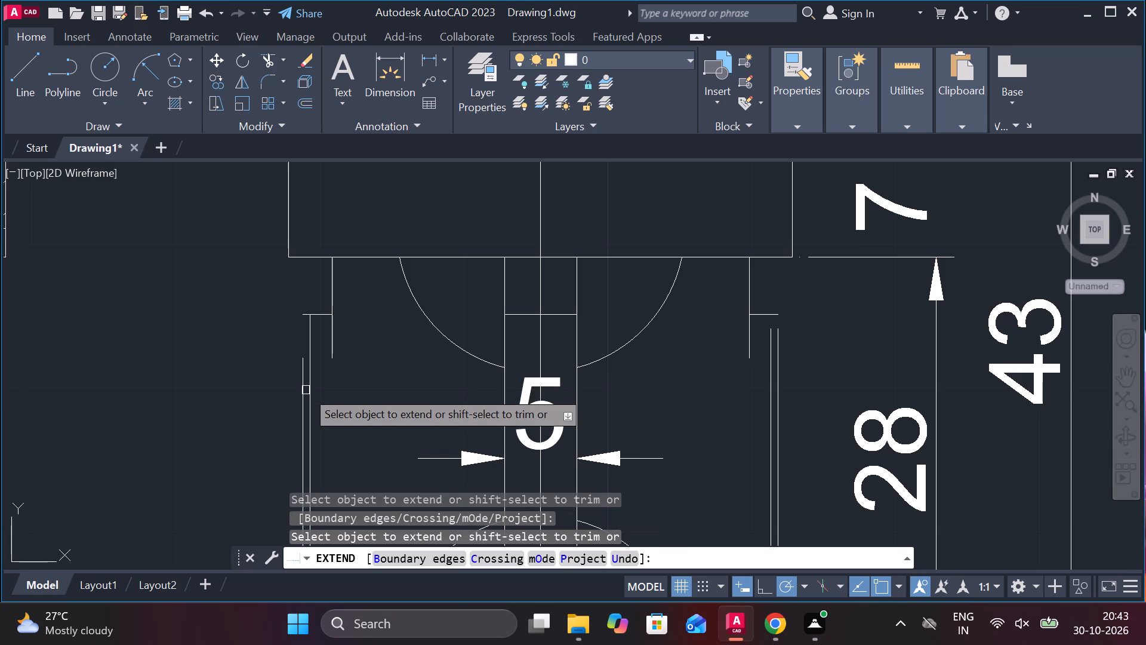
click(304, 390)
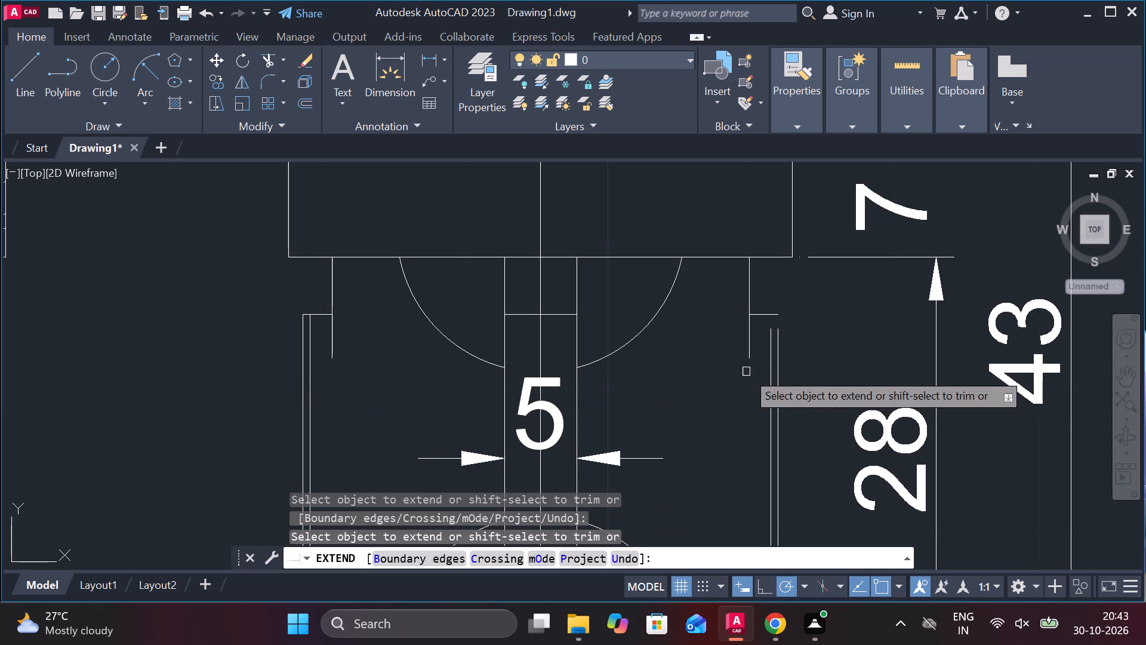
click(782, 383)
click(772, 387)
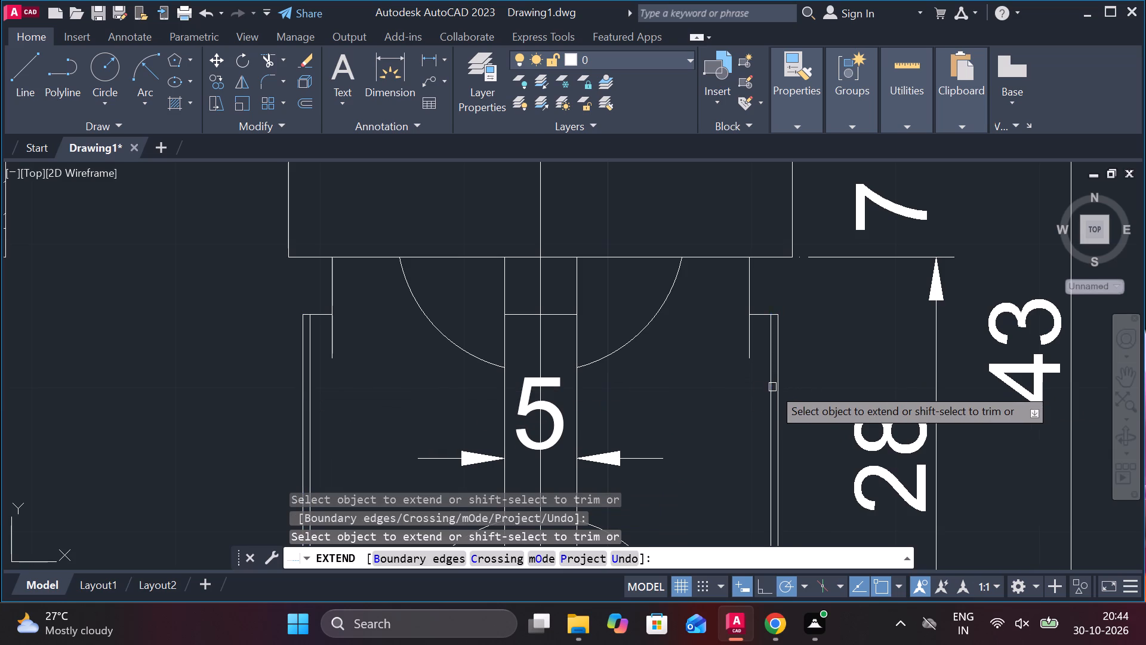
key(Escape)
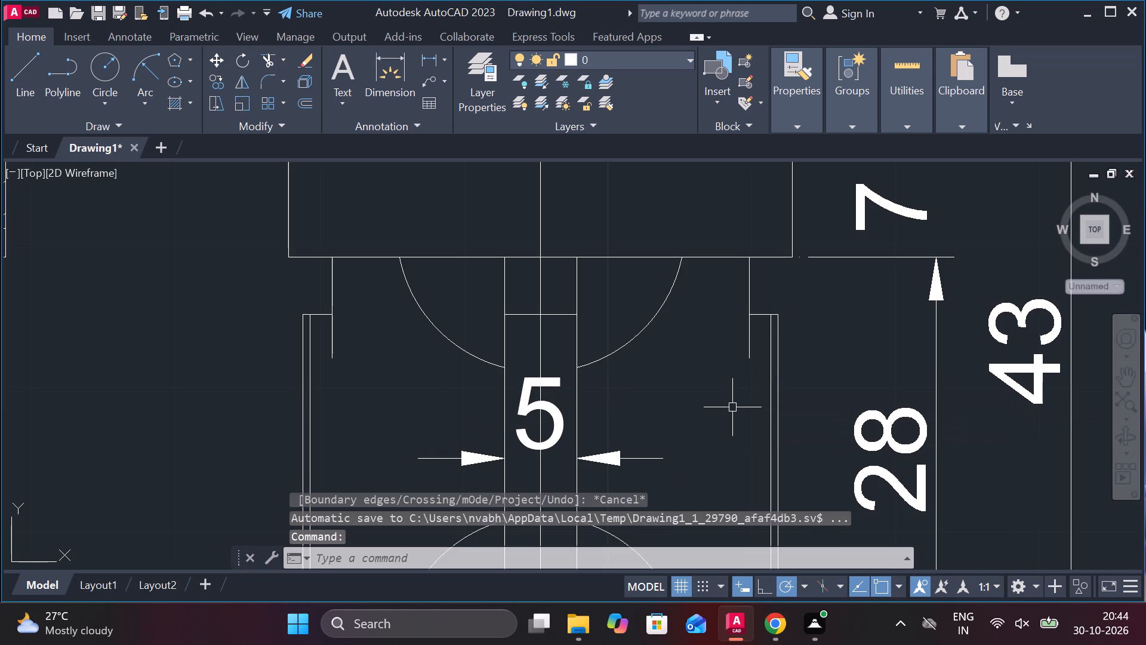
Trim the two neck lines' overhanging ends below the raised shoulder lines in the outside view.
click(270, 61)
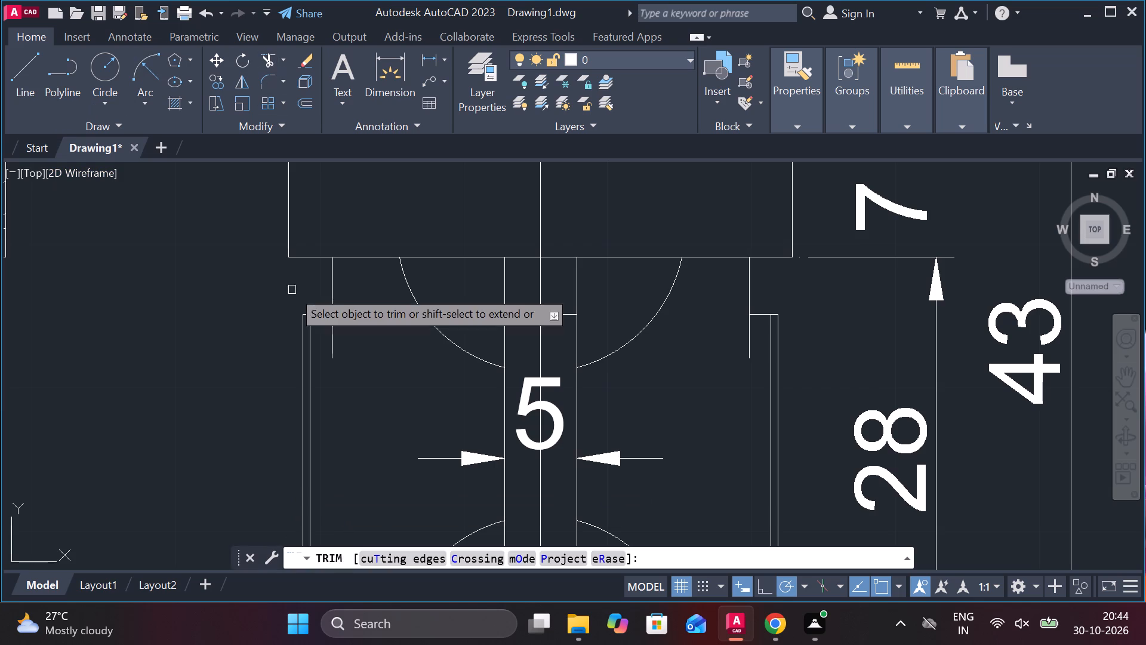
click(334, 344)
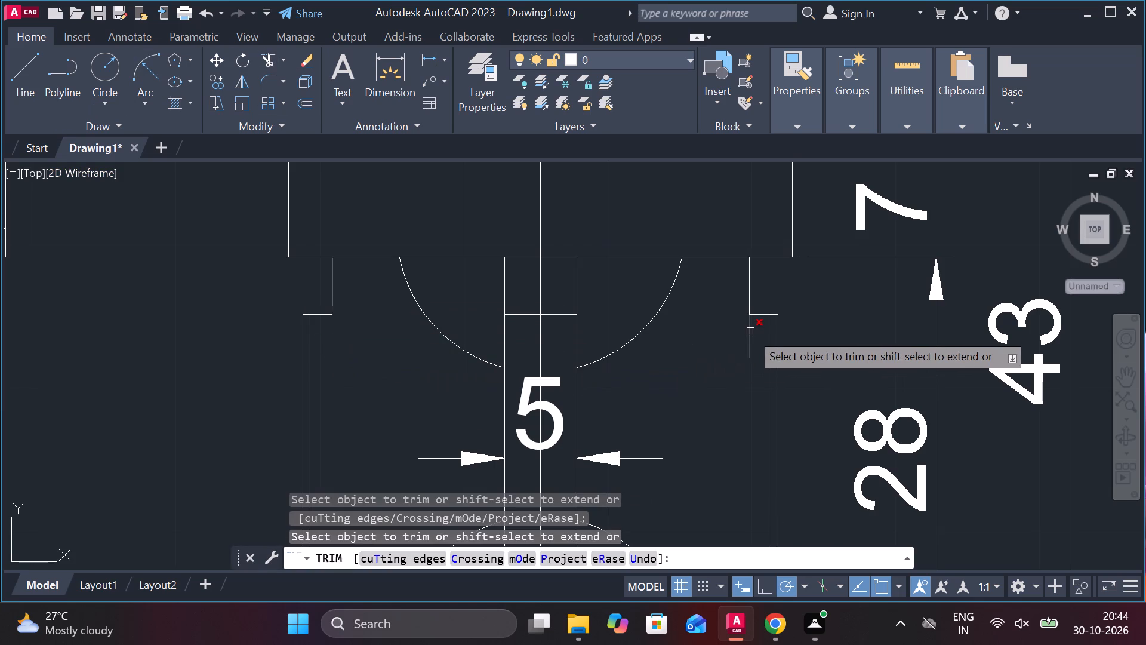
click(750, 332)
key(Escape)
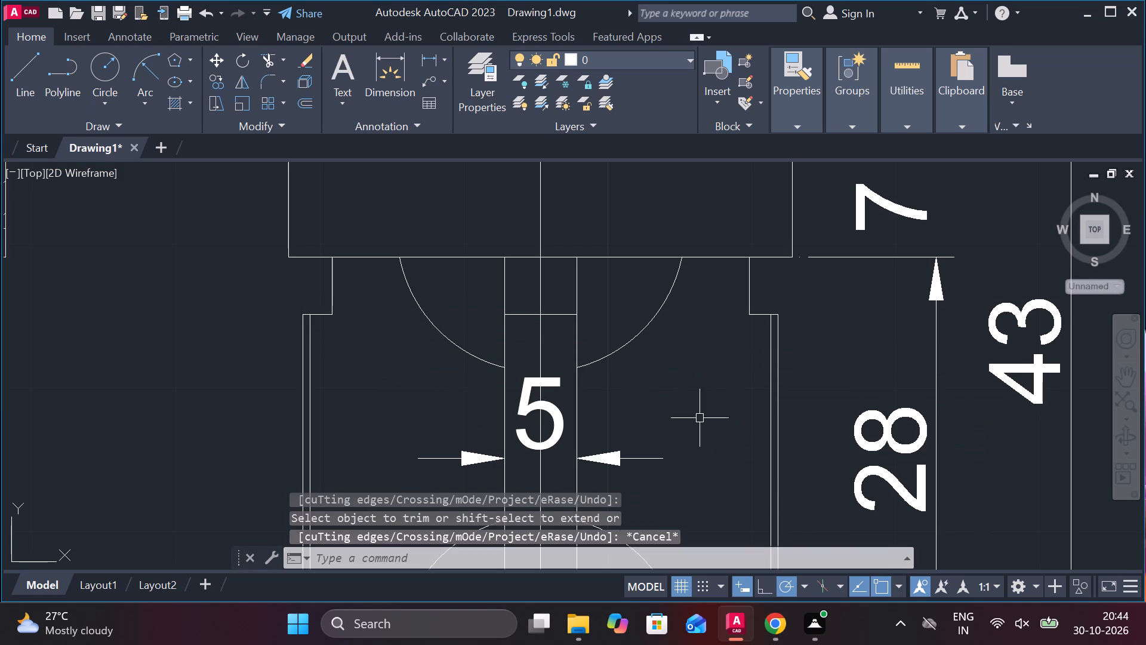
Move the right shoulder line below the flange in the hatched section view up by 3 units.
scroll(266, 294, down, 2)
scroll(108, 336, up, 2)
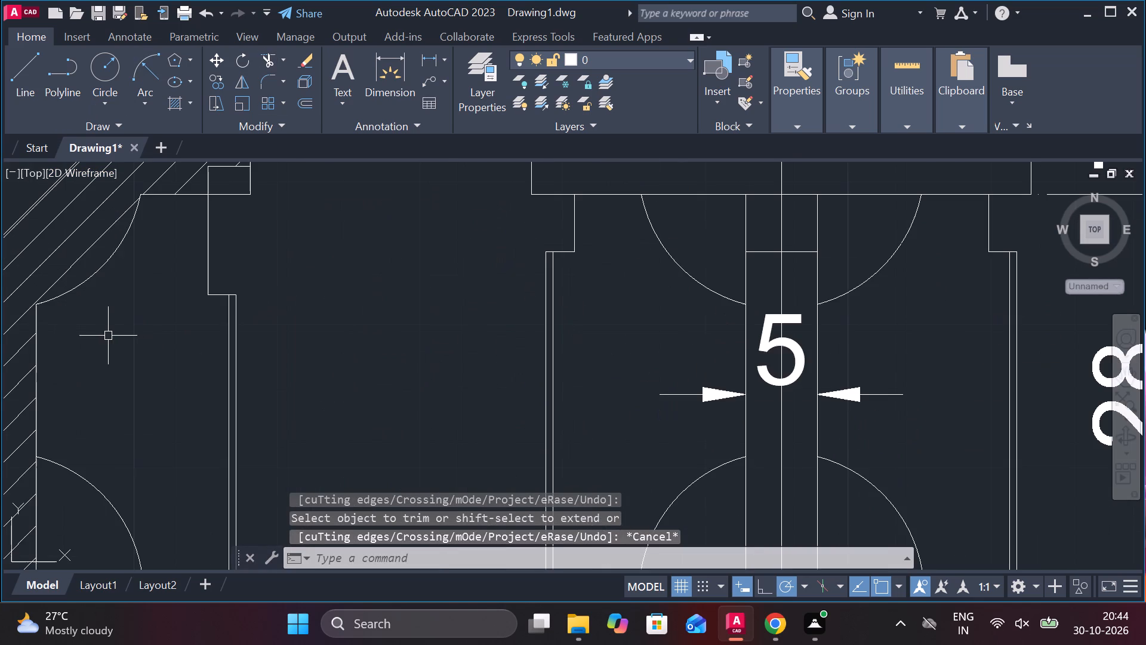
click(215, 296)
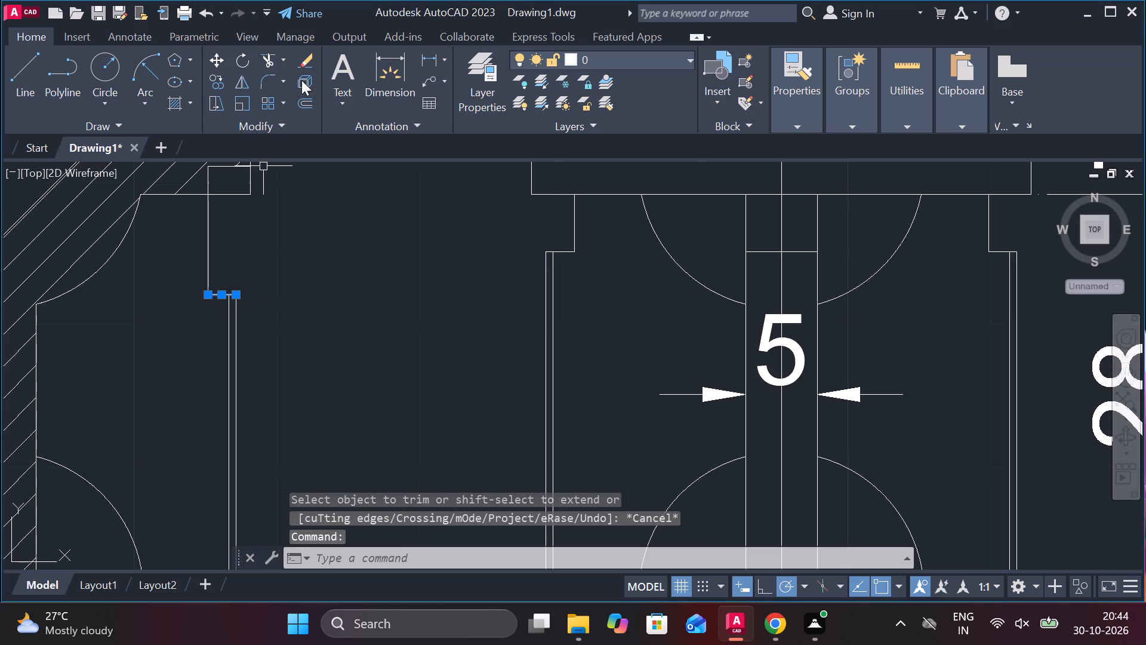
click(223, 56)
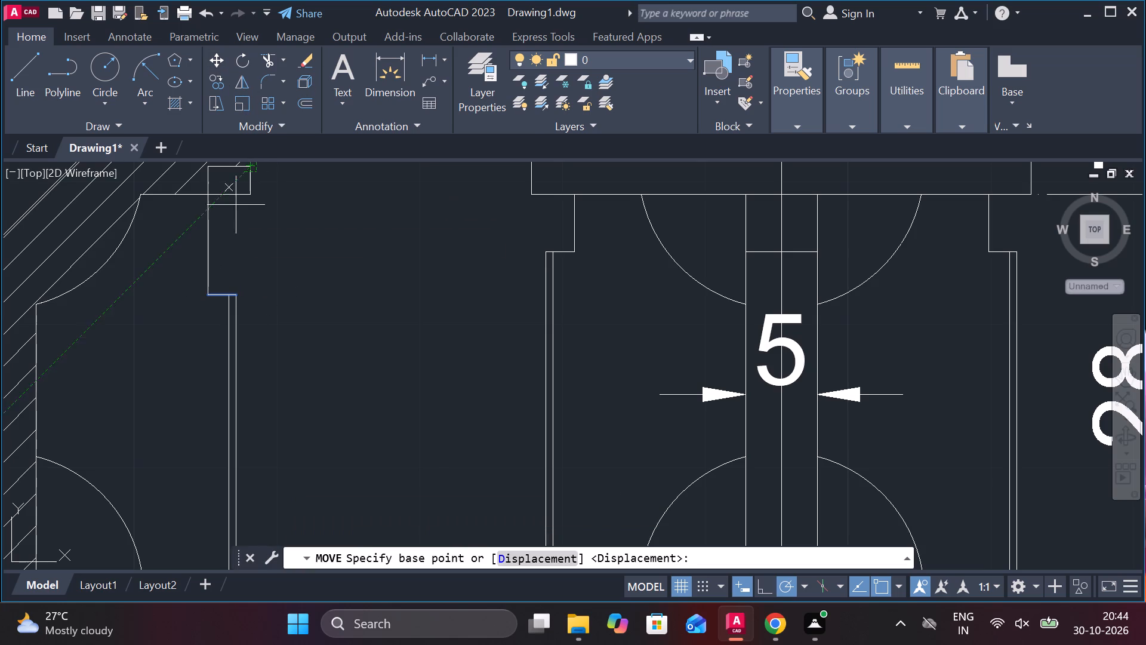
click(222, 293)
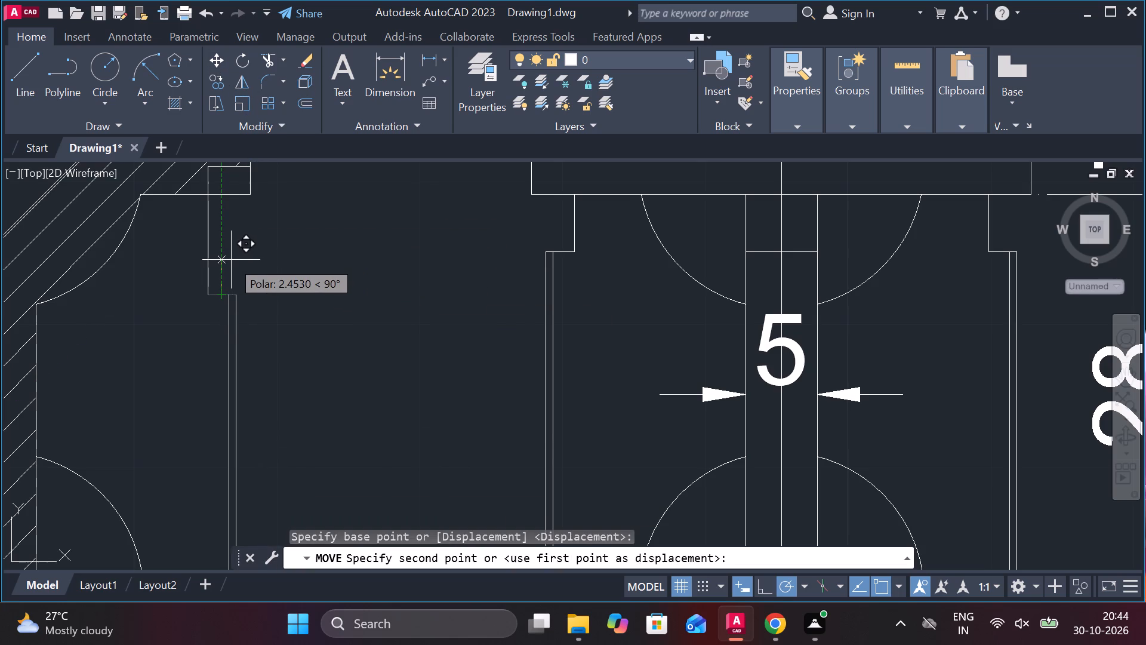
key(3)
key(Return)
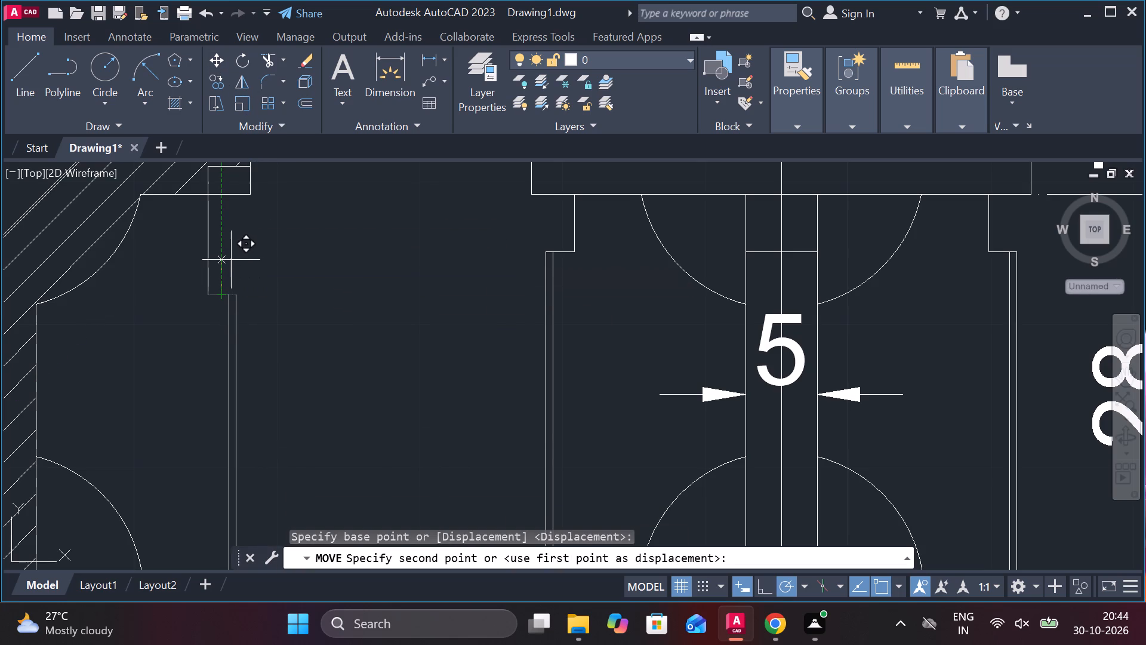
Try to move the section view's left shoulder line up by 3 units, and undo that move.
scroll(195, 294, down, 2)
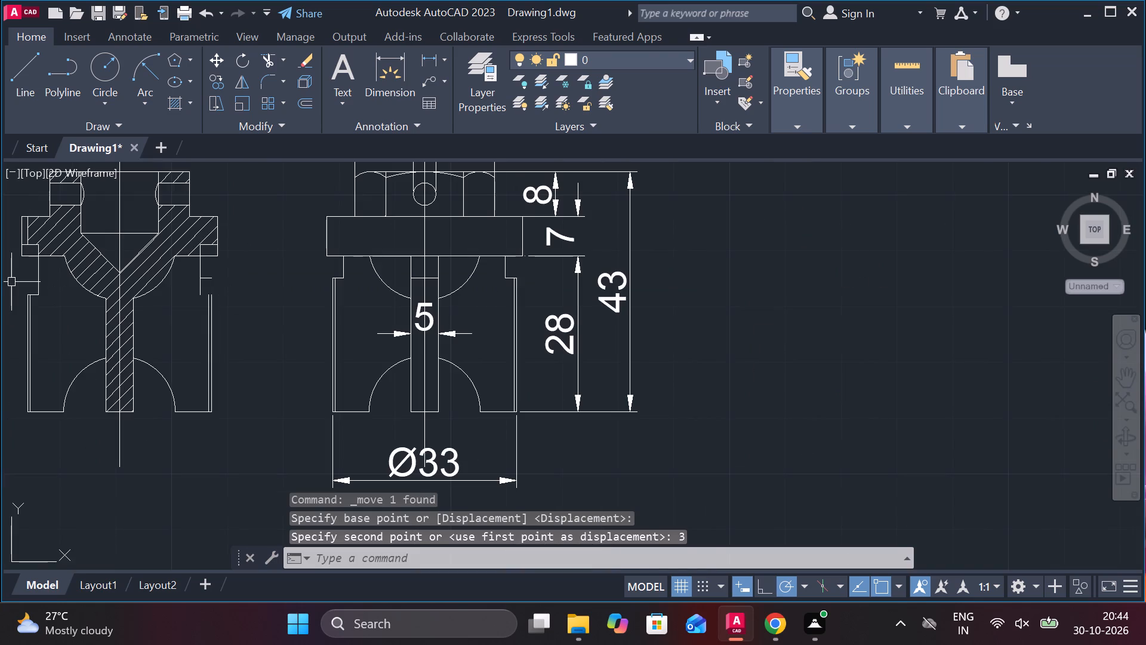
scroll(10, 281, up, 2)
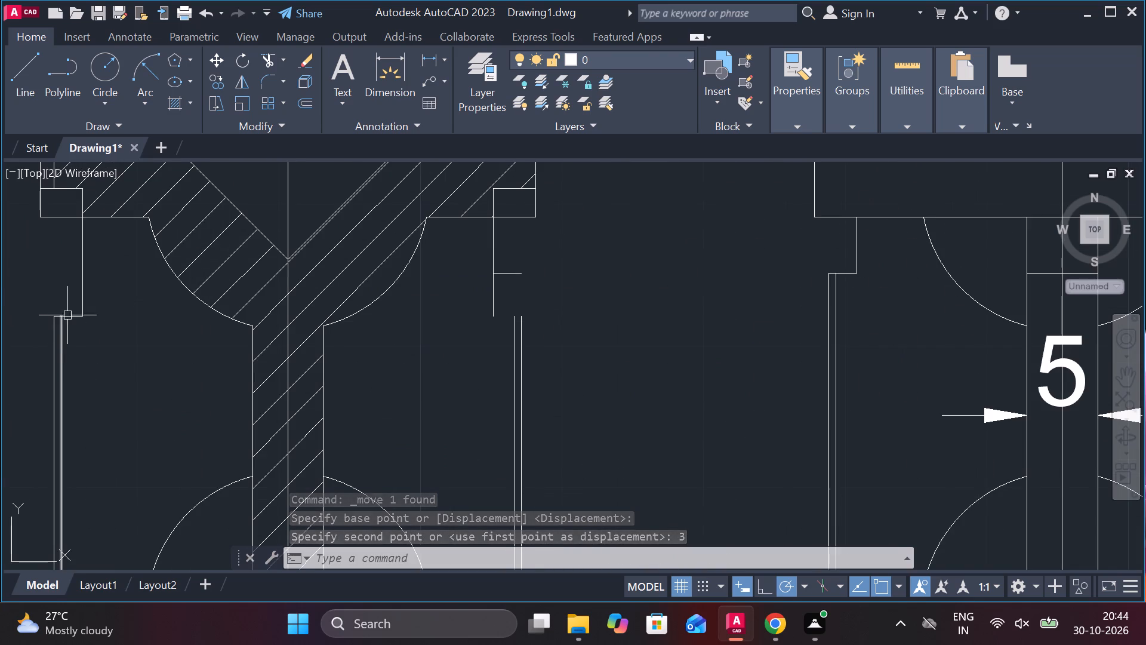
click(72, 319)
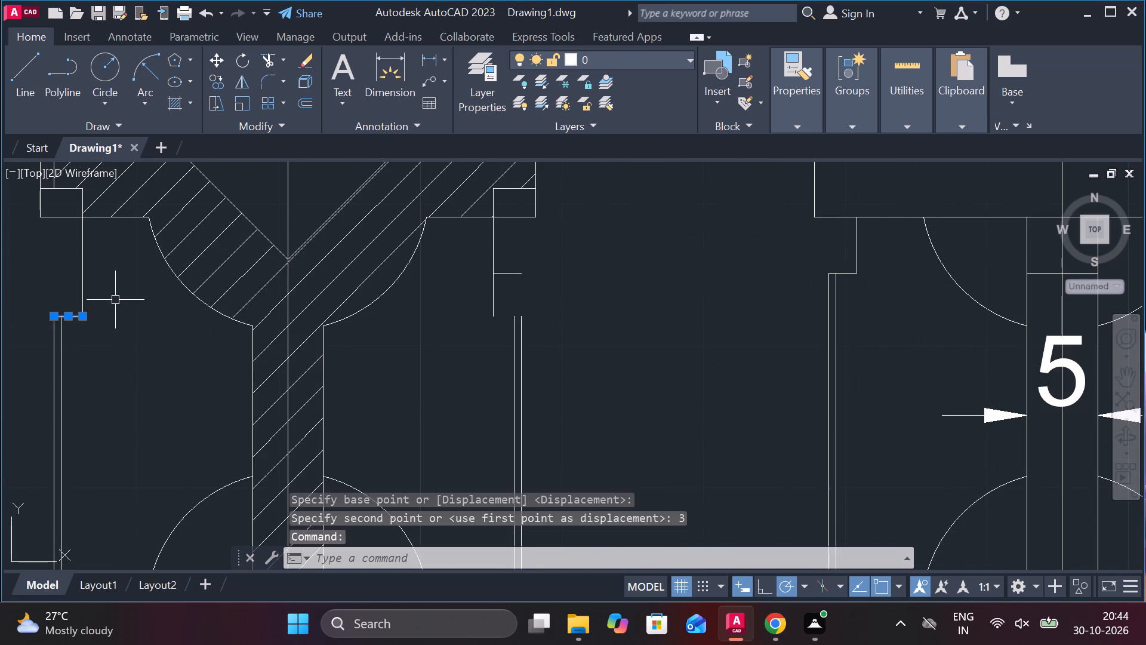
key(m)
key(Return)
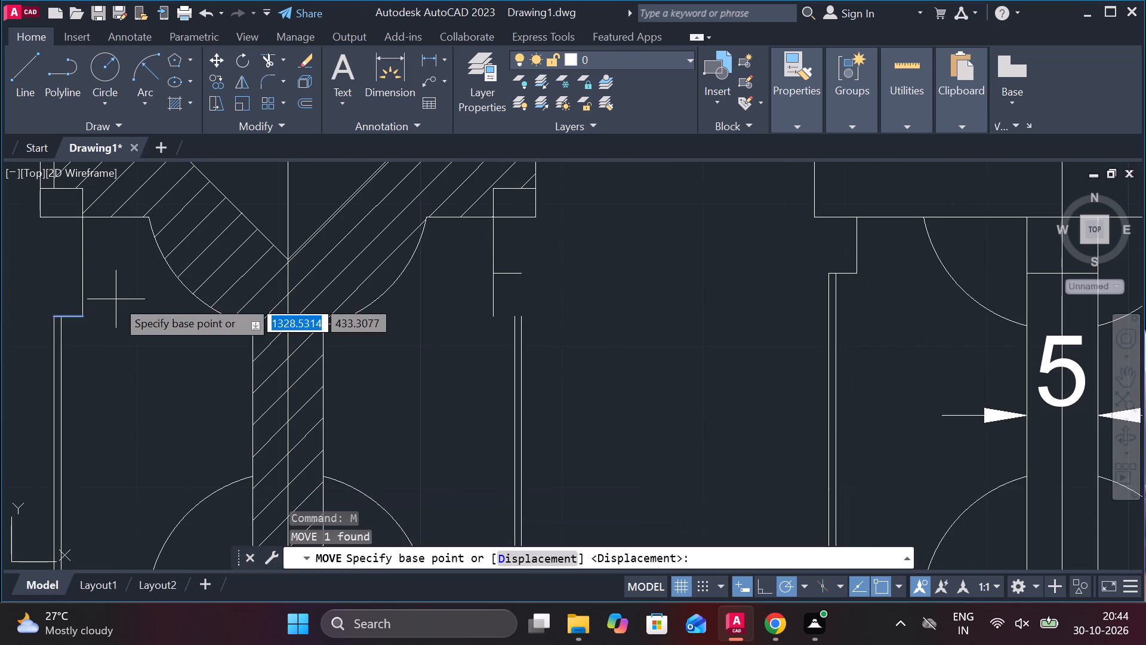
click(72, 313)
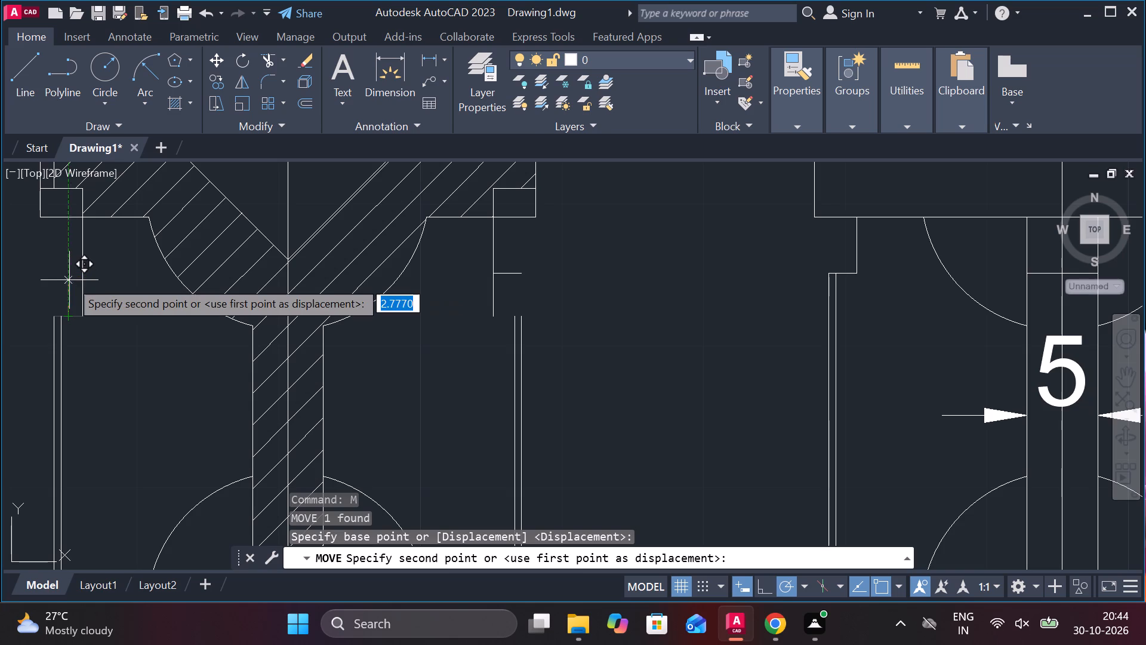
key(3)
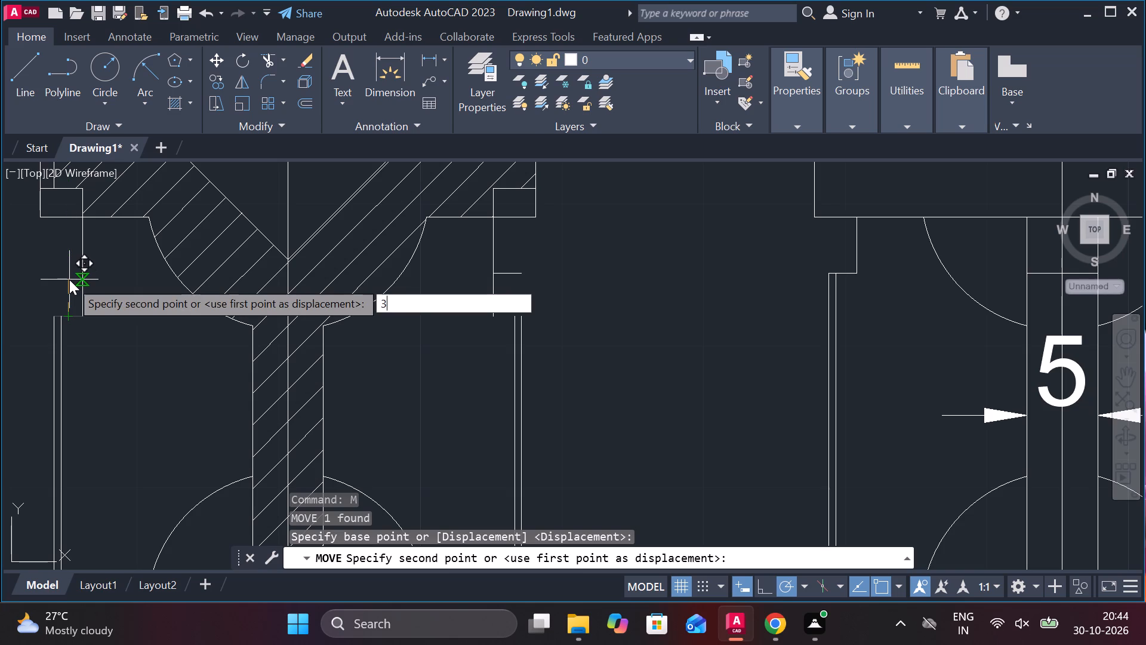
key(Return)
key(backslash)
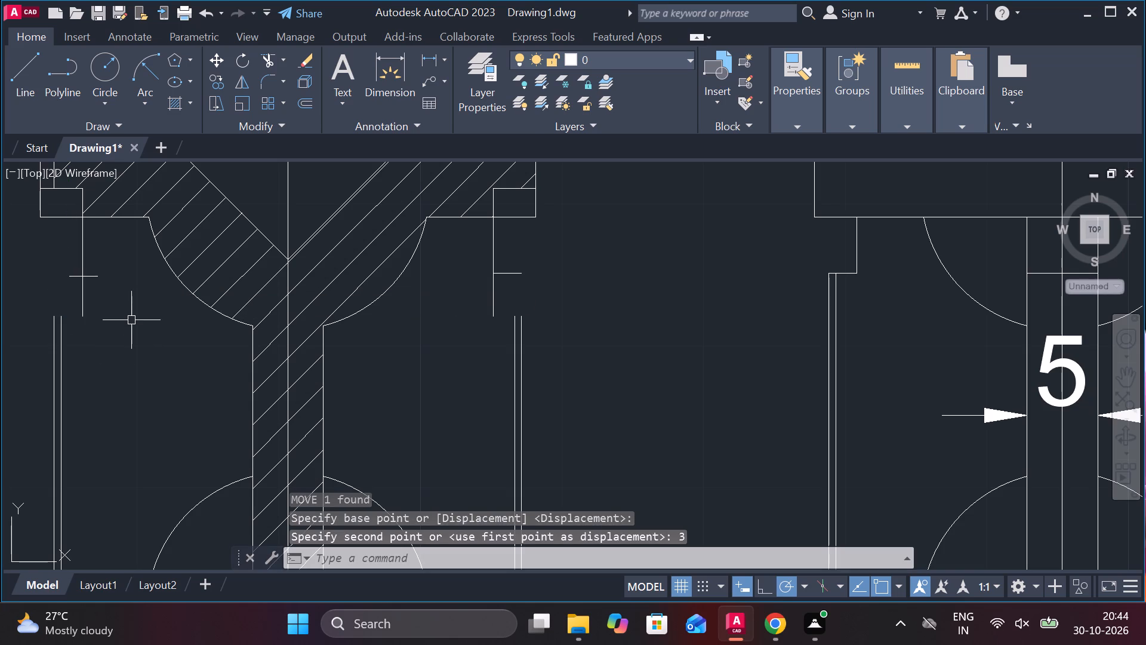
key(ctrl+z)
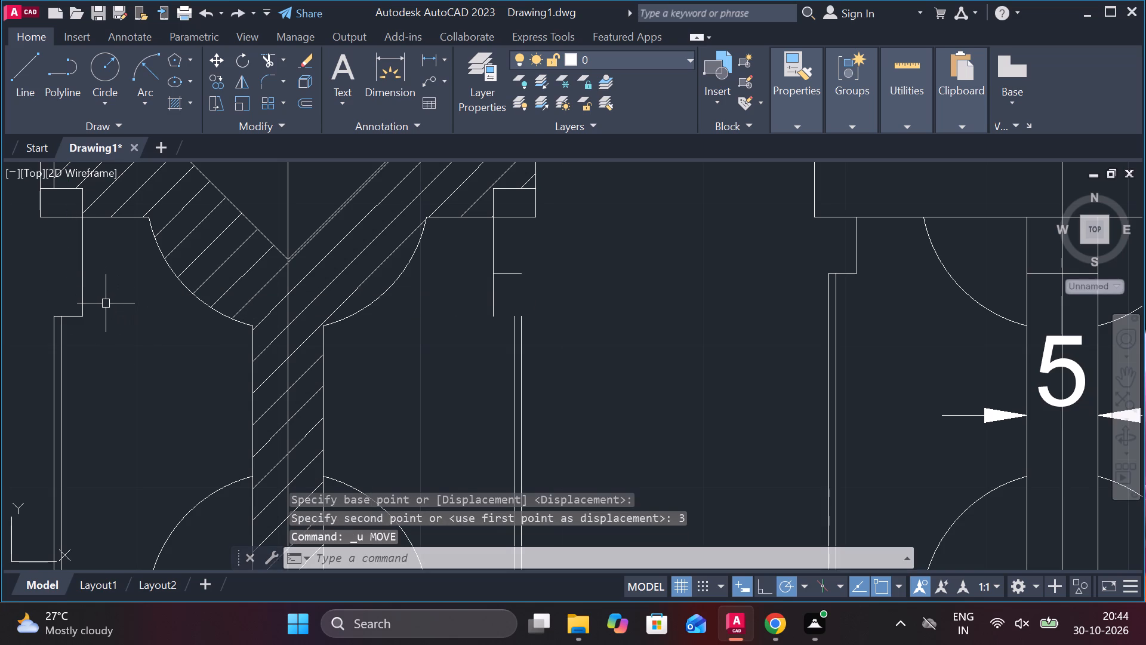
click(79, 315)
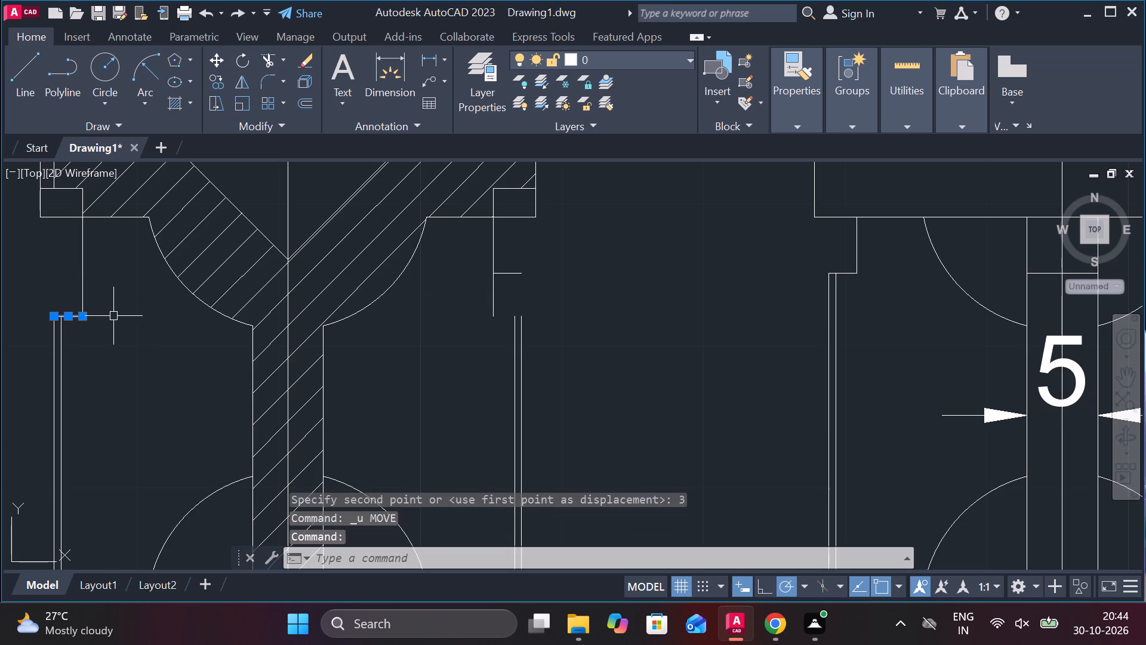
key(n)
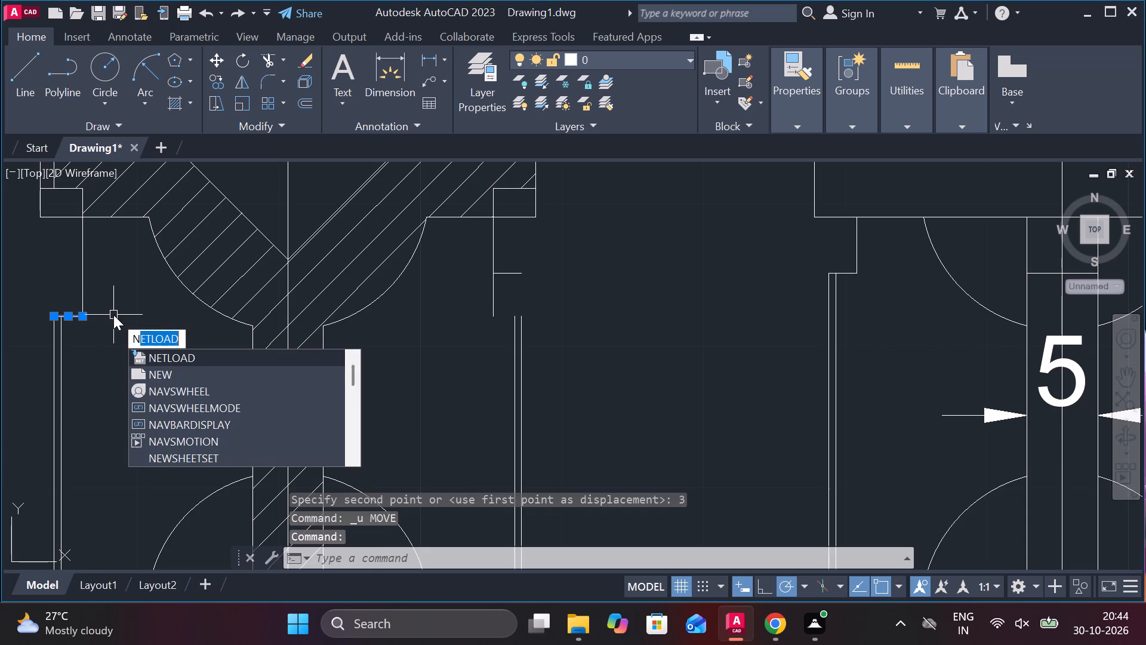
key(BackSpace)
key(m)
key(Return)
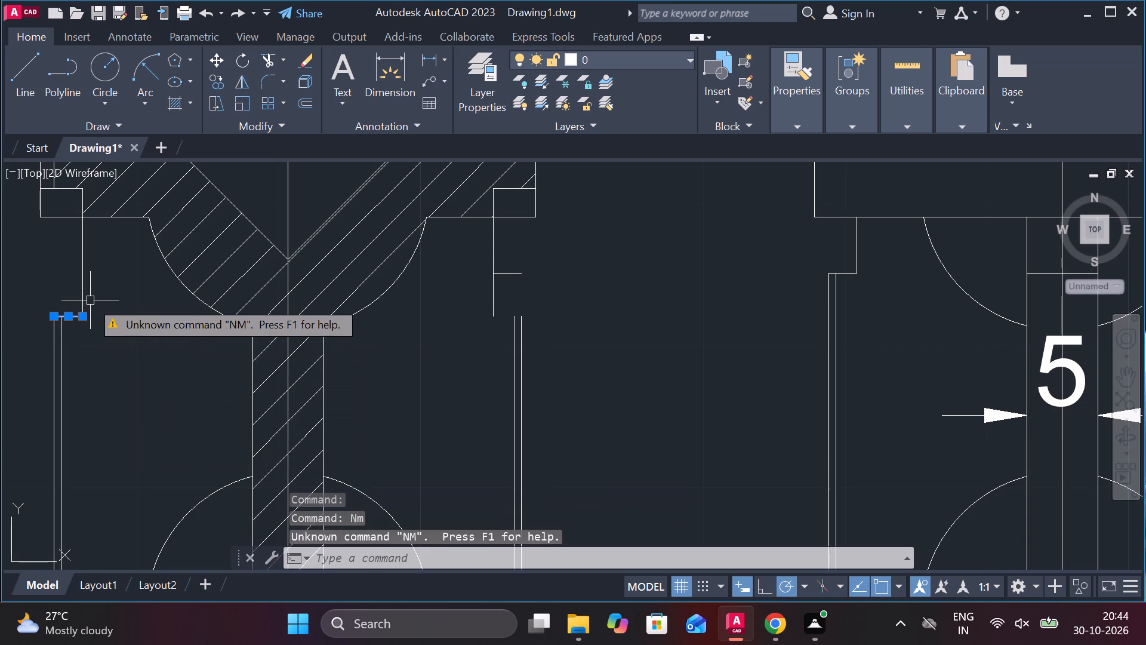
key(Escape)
Move the section view's left shoulder line straight up by 3 units, level with the right one.
click(74, 315)
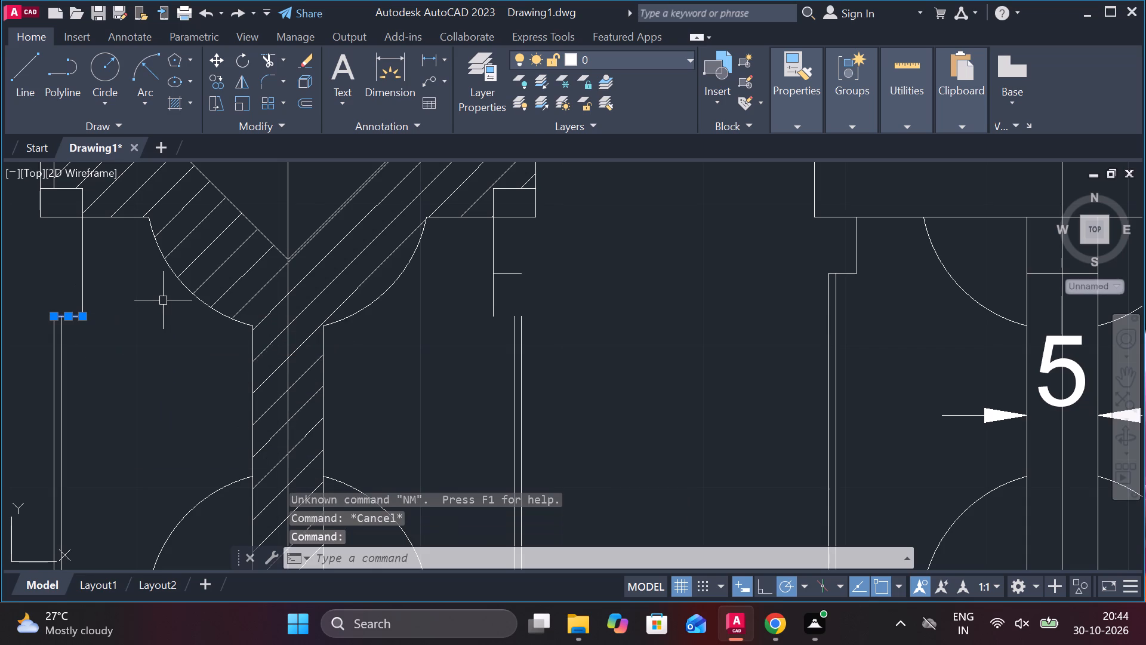
key(m)
key(Return)
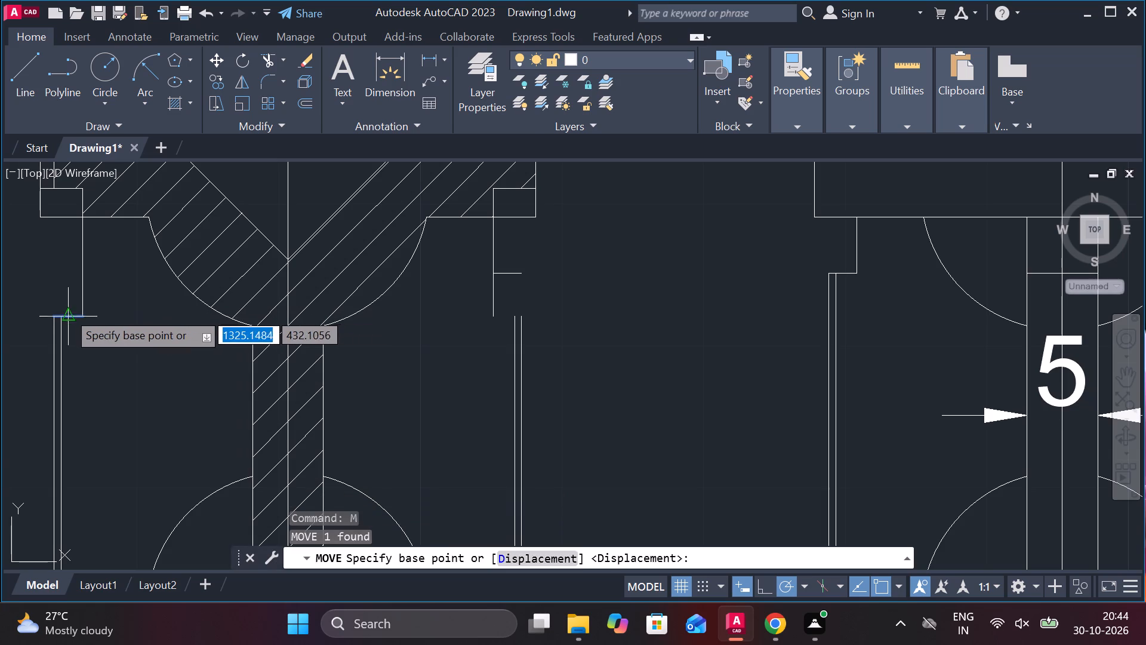
click(66, 315)
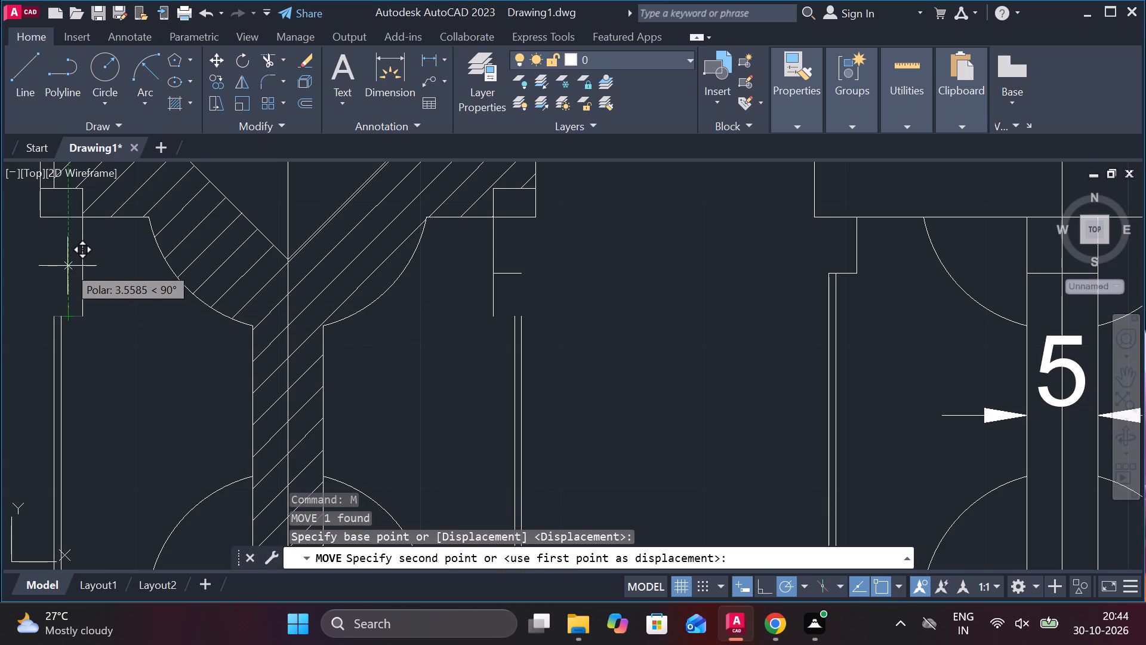
key(3)
key(Return)
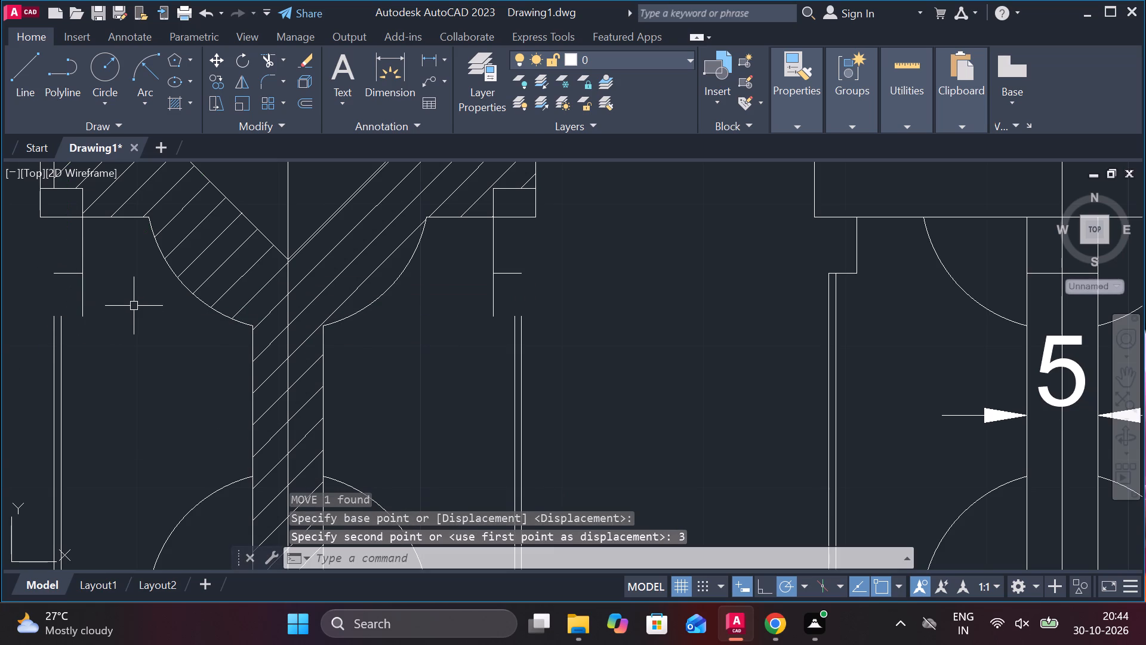
key(Escape)
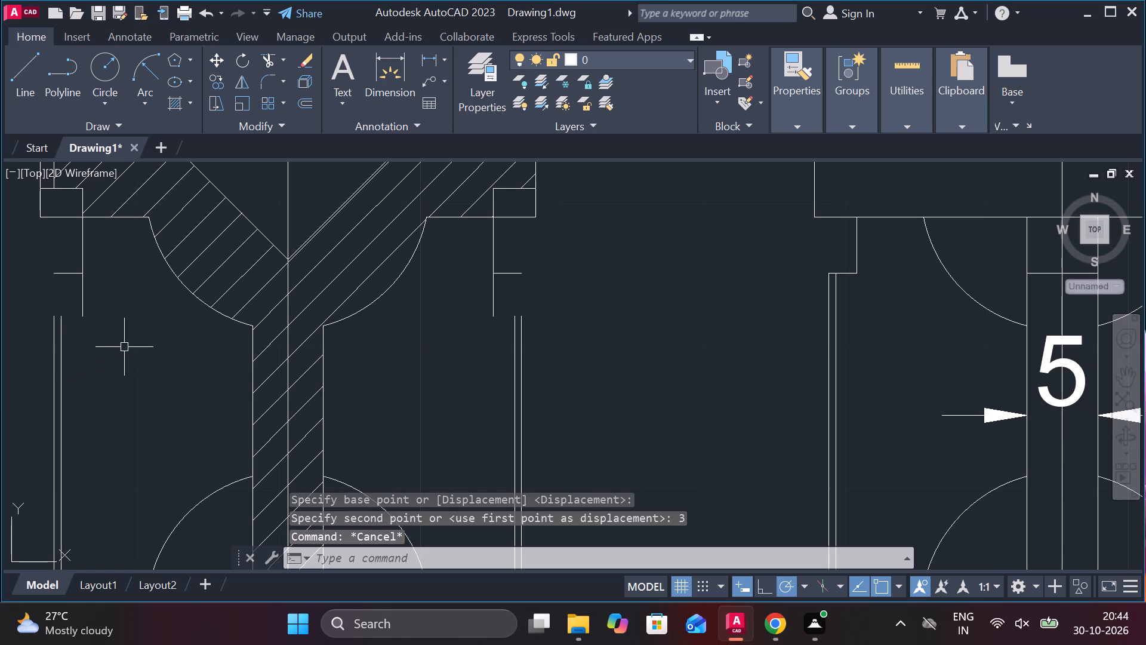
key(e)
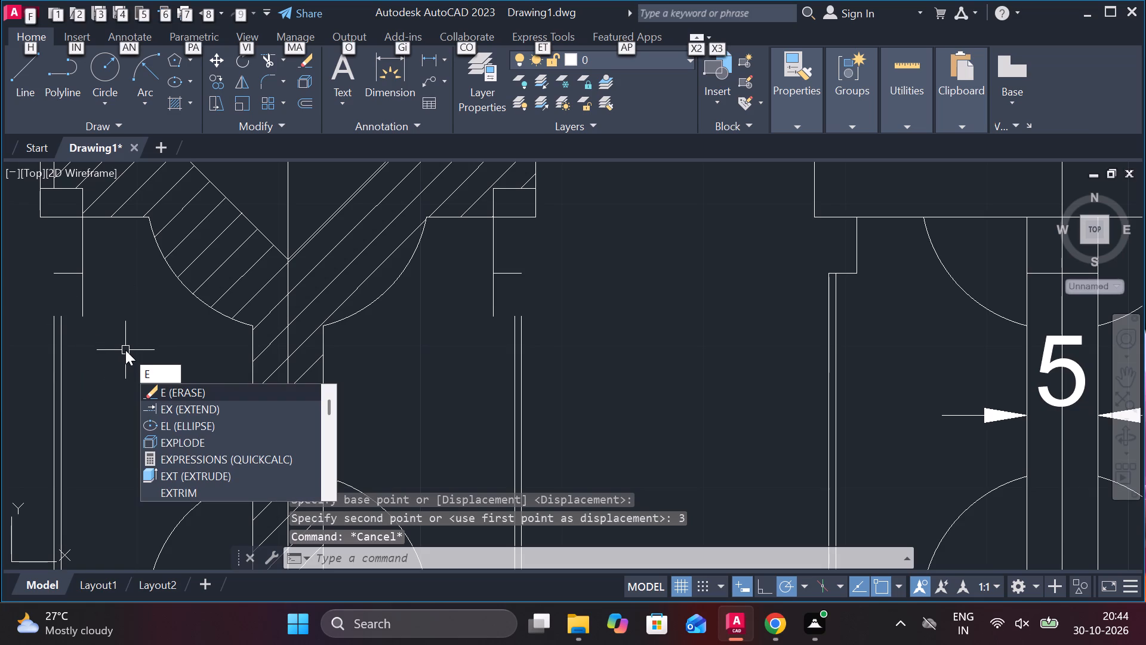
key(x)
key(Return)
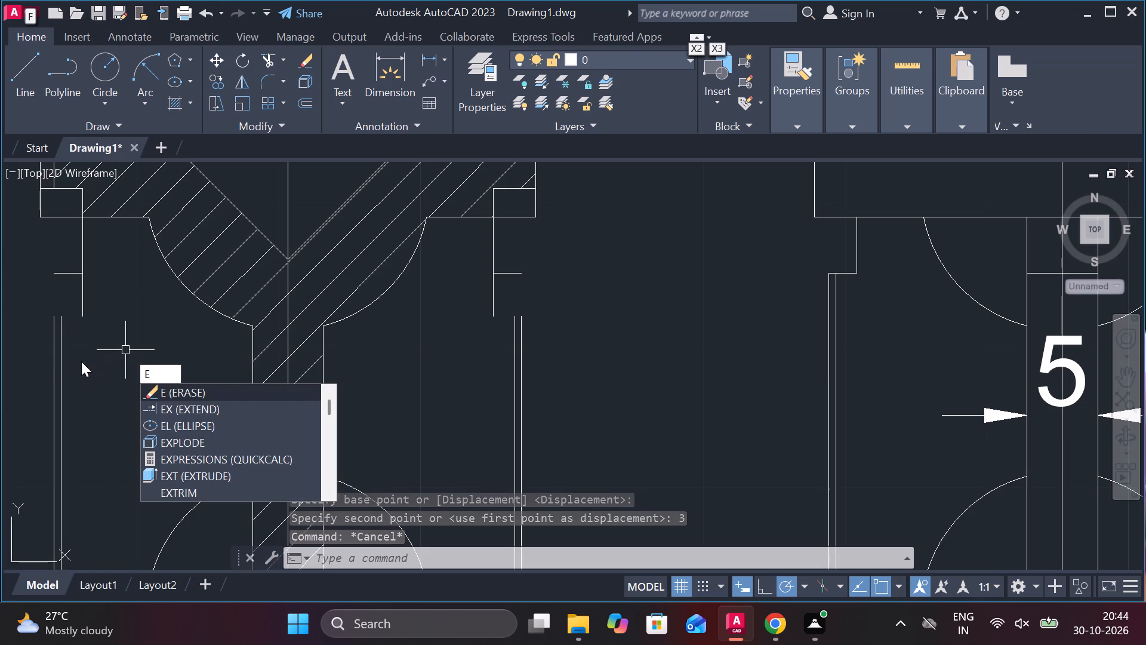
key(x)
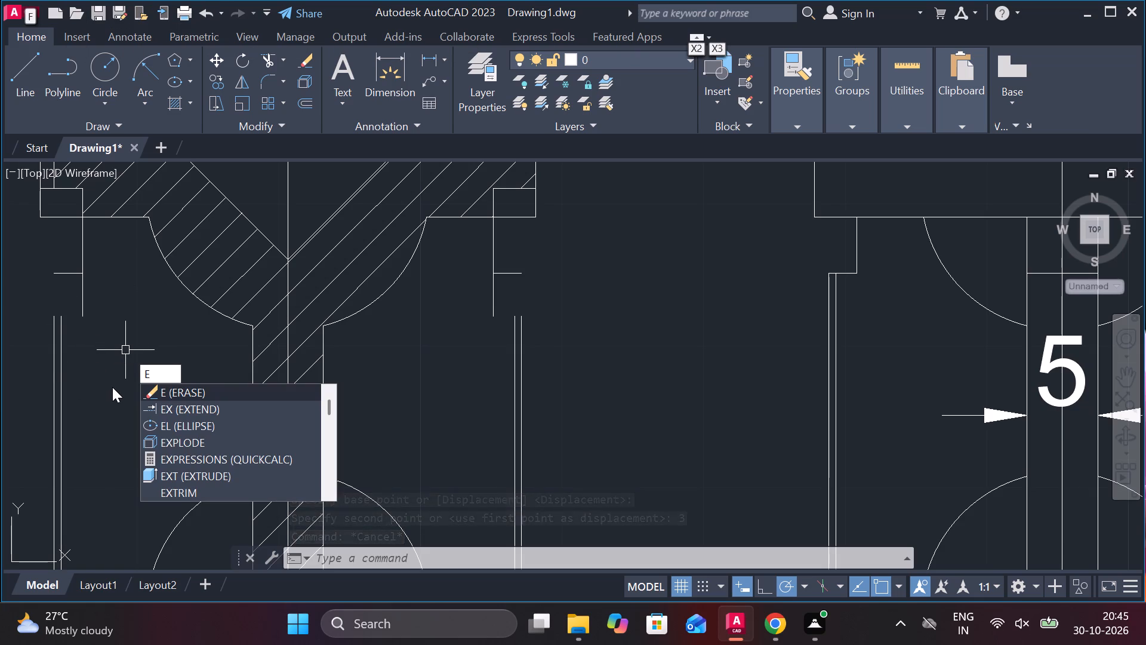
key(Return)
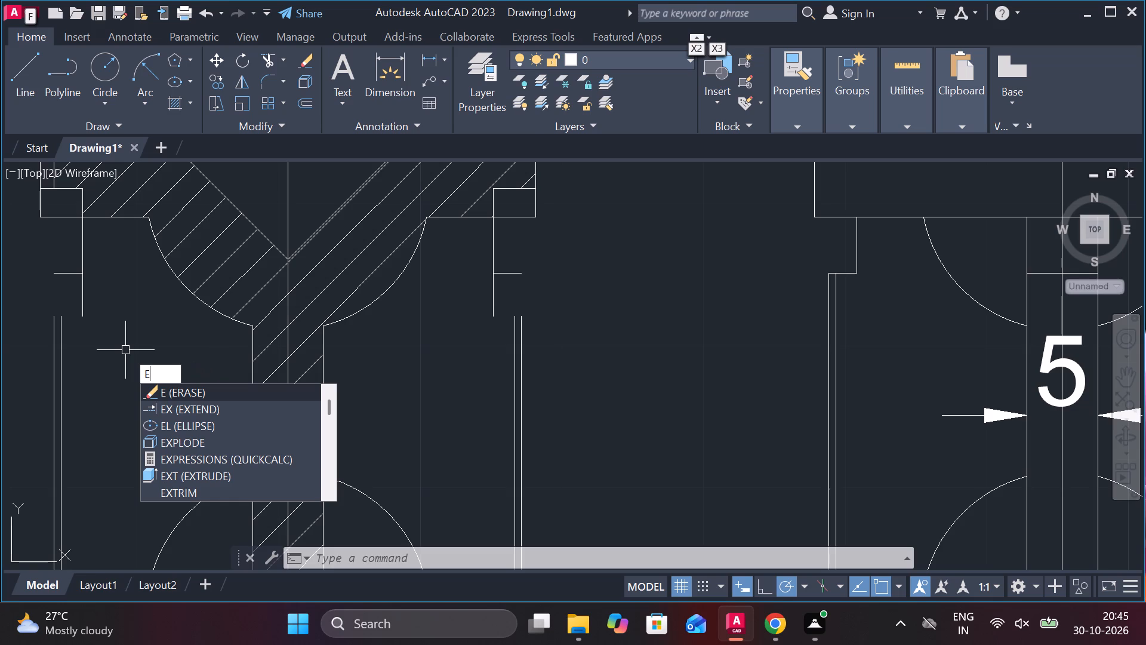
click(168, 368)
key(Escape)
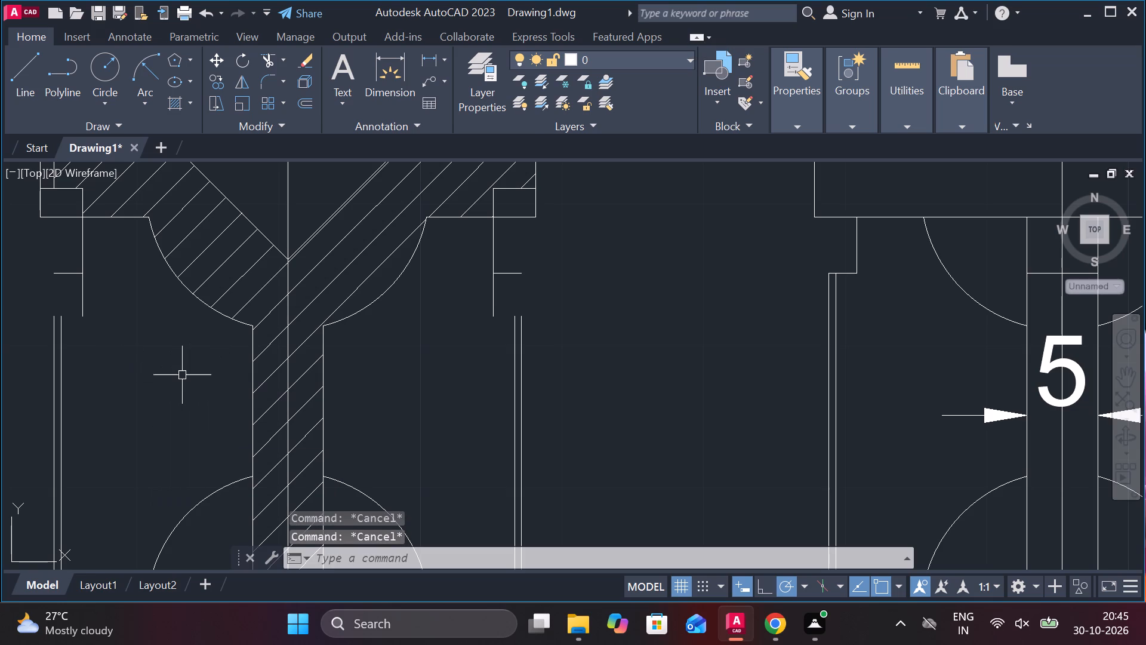
Extend the section view's left and right pairs of vertical body lines up to the raised shoulder lines.
text(ex)
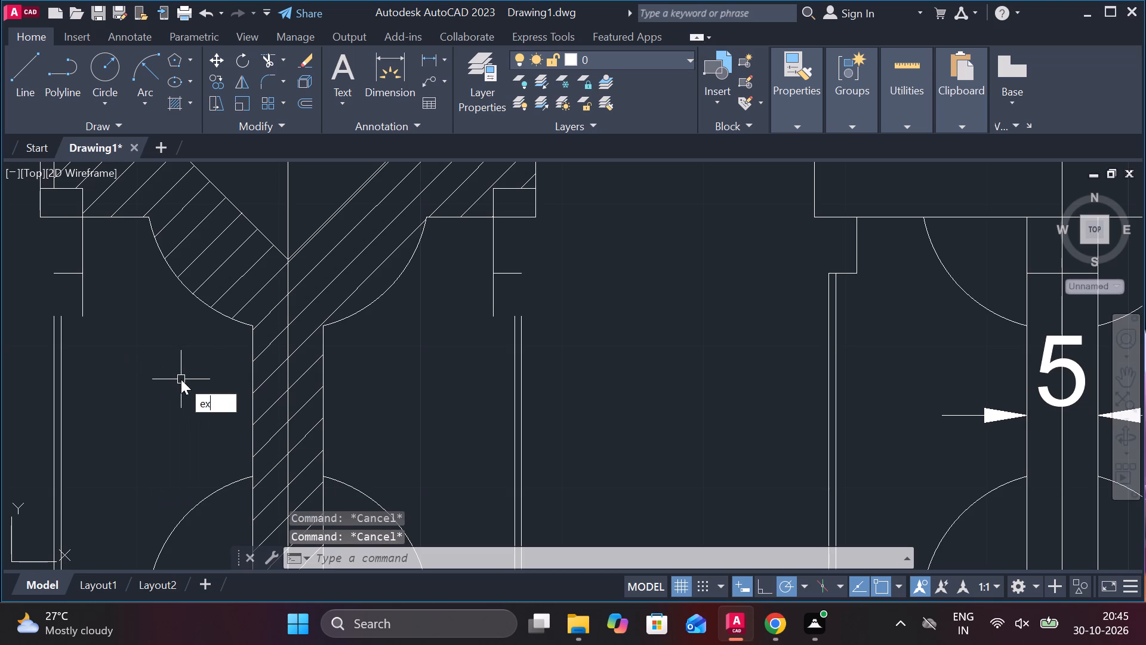
key(Return)
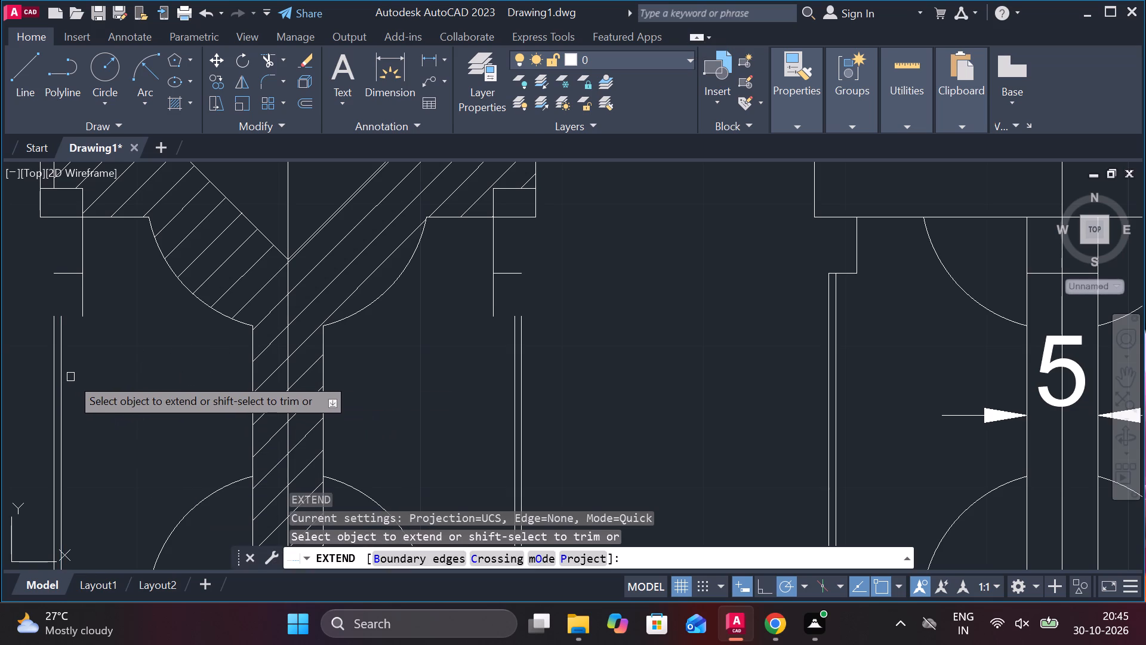
click(64, 375)
click(50, 372)
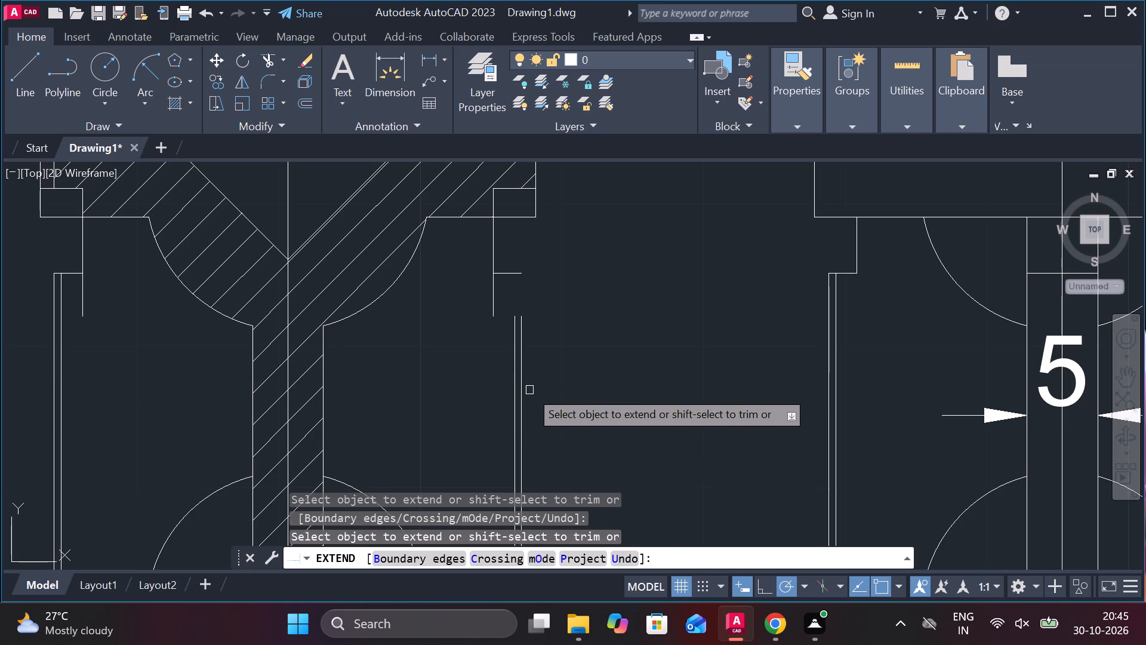
click(522, 390)
click(513, 389)
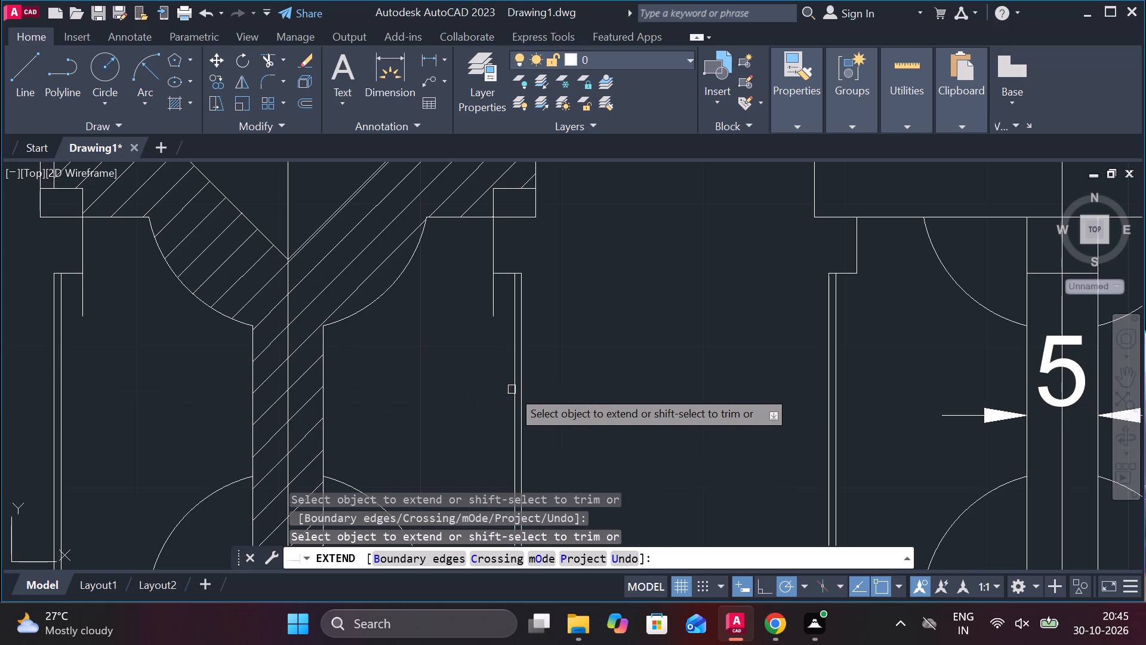
key(Escape)
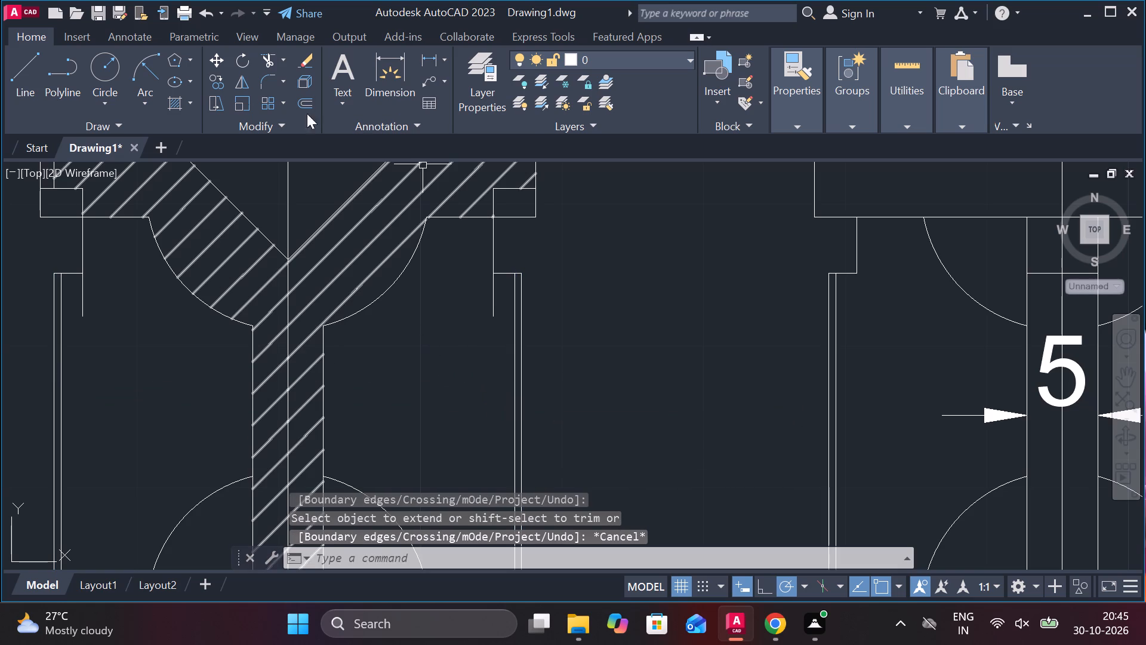
Trim the two neck lines' overhanging ends below the raised shoulder lines in the section view.
click(263, 54)
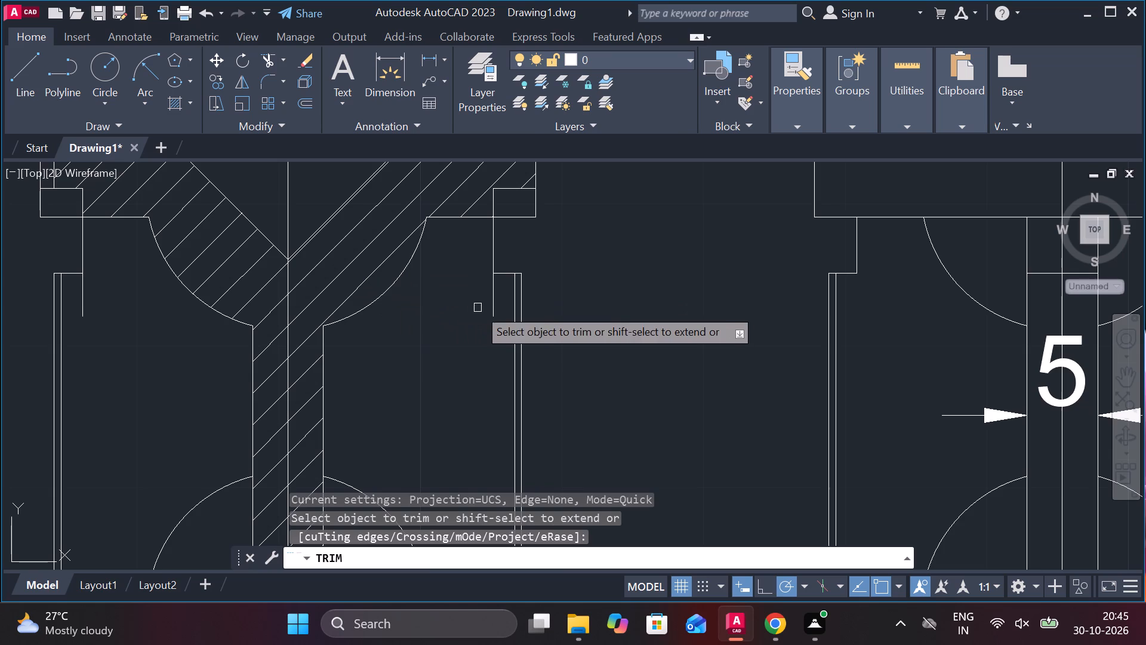
double_click(492, 301)
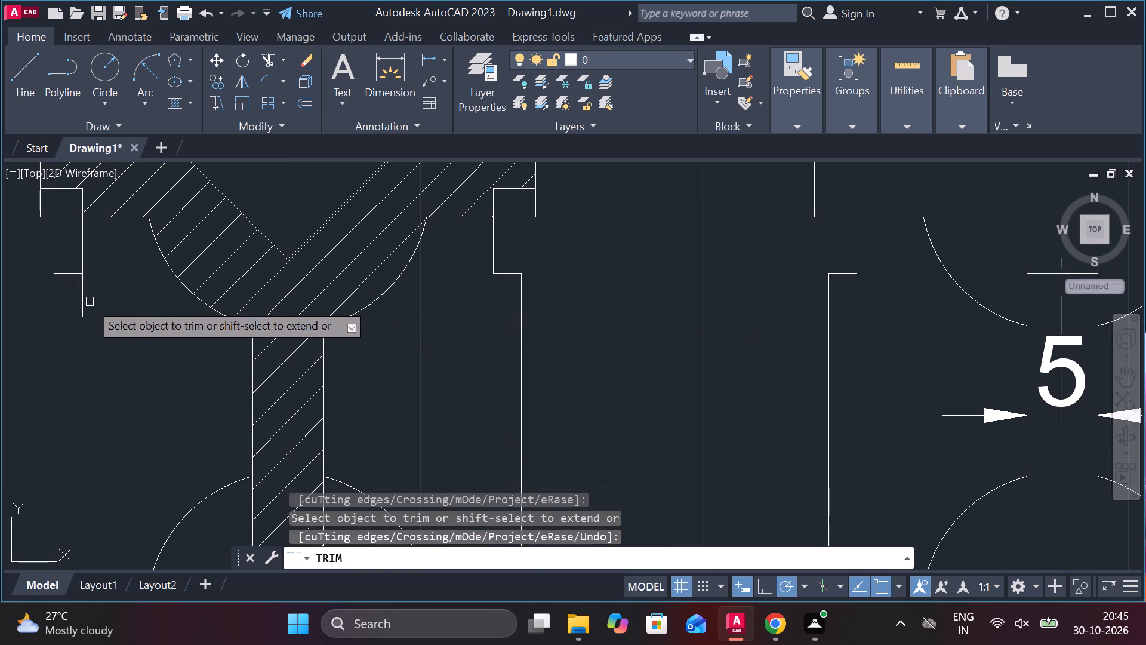
click(90, 302)
click(78, 300)
scroll(197, 315, down, 2)
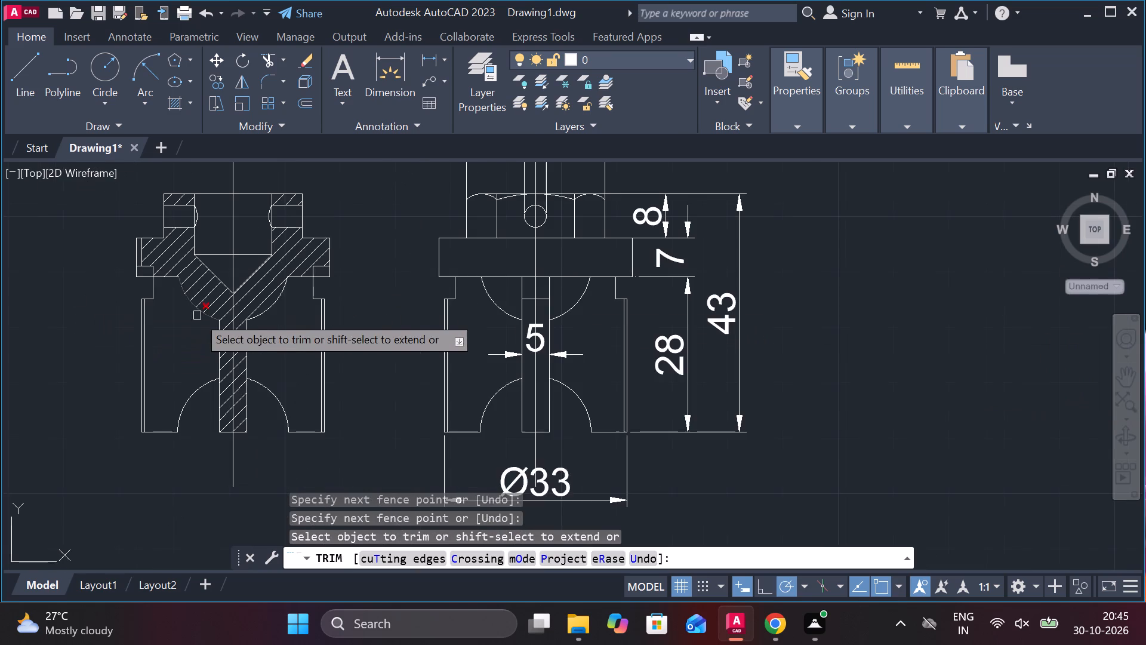
scroll(880, 329, down, 1)
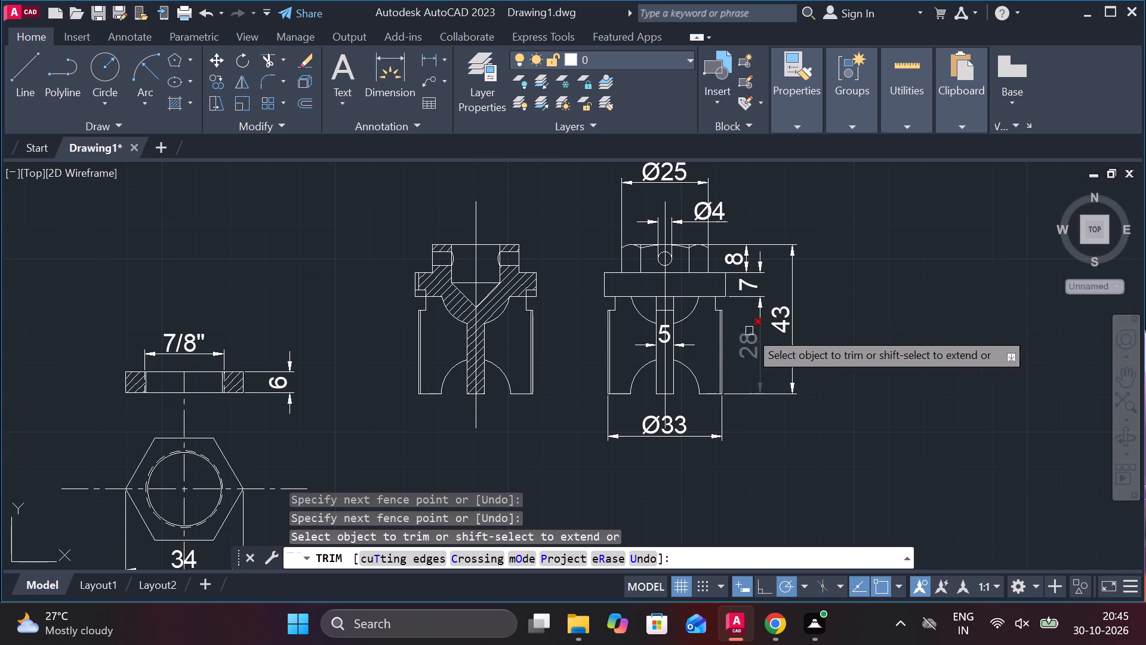
Add a linear dimension across the flange's width in the outside view, placing its text outside the flange's left edge.
click(435, 60)
click(608, 287)
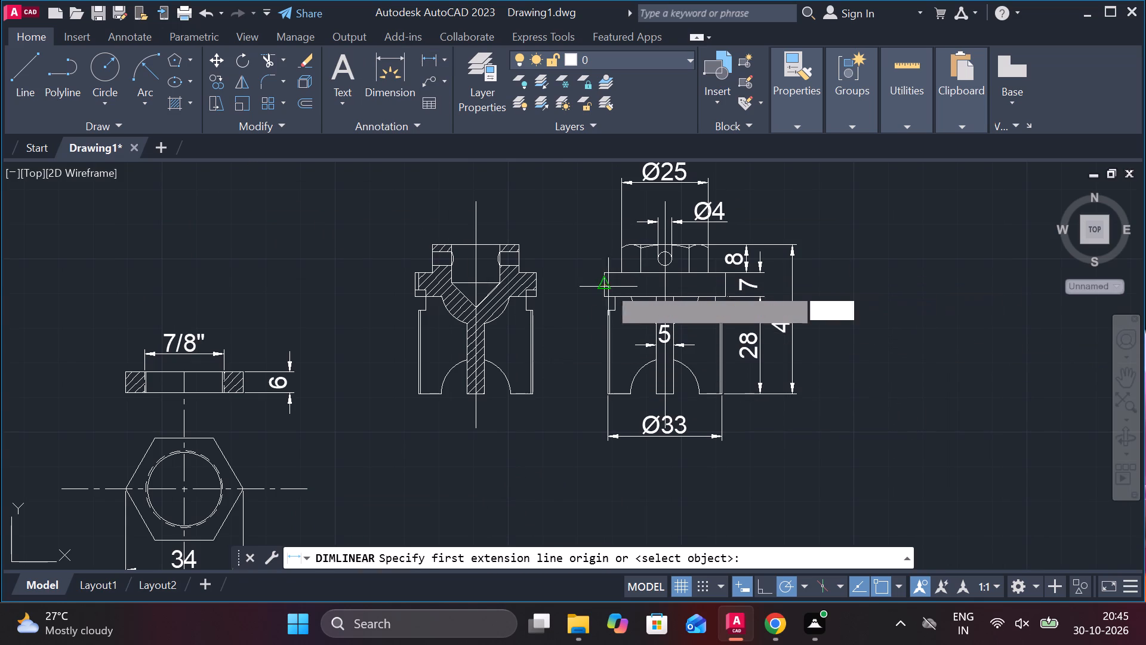
click(725, 290)
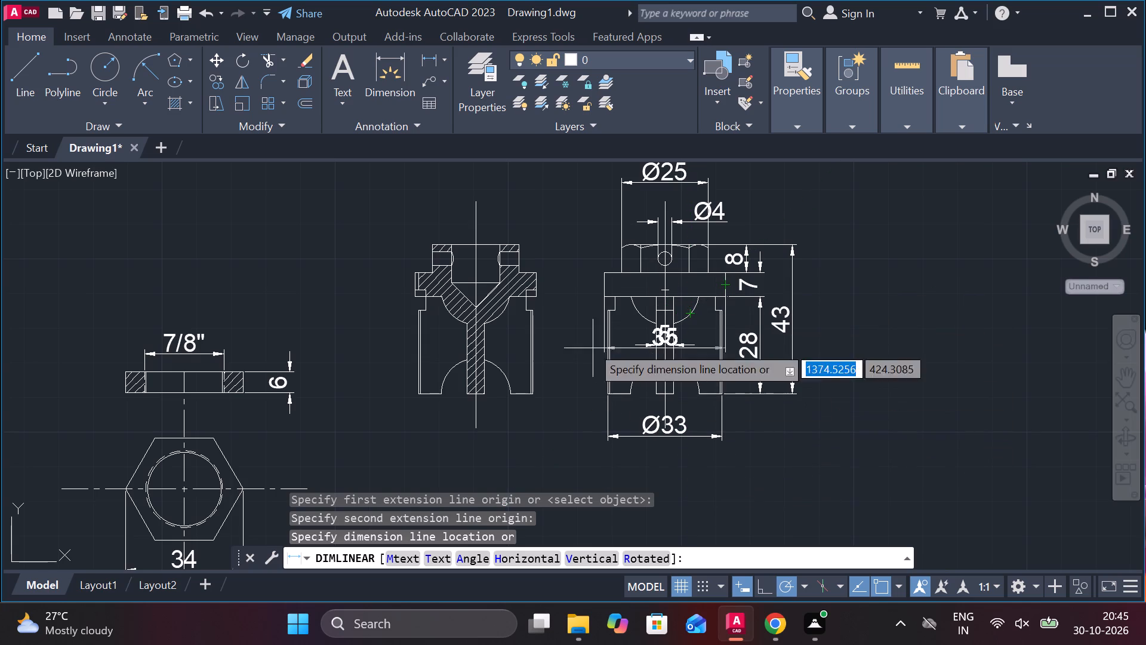
click(571, 297)
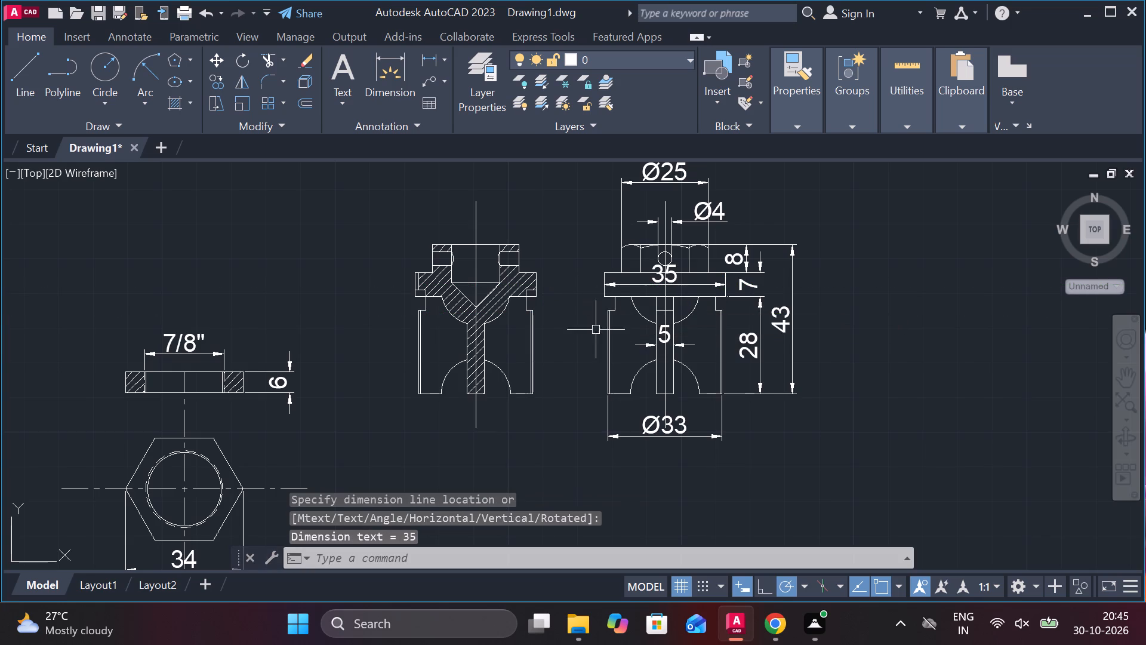
click(664, 273)
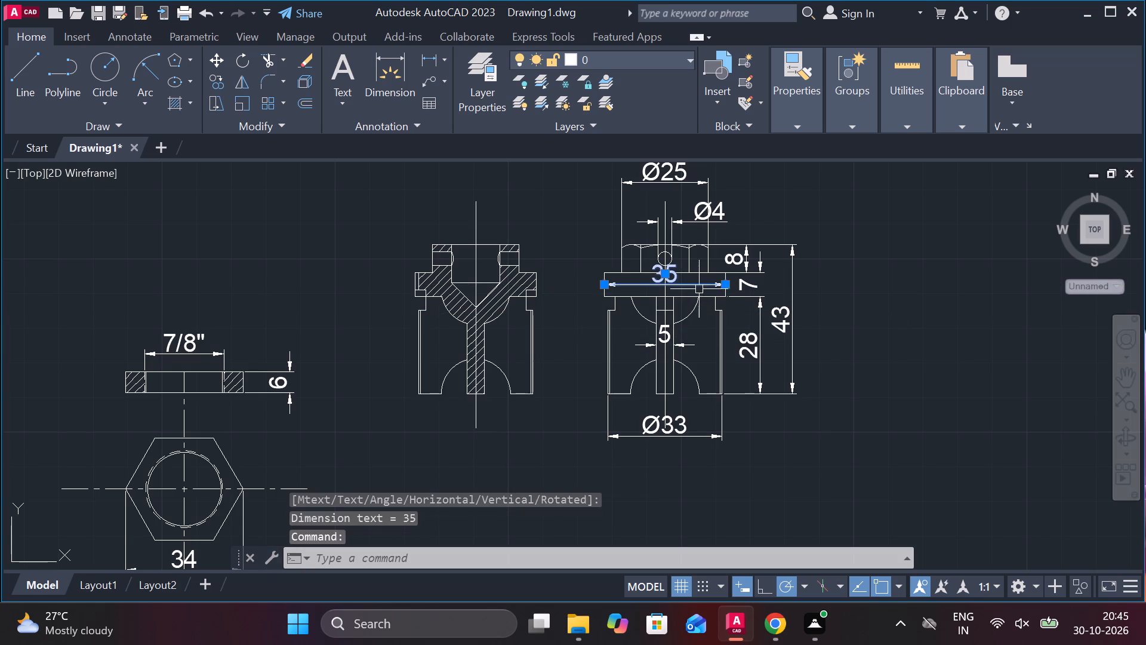
click(666, 271)
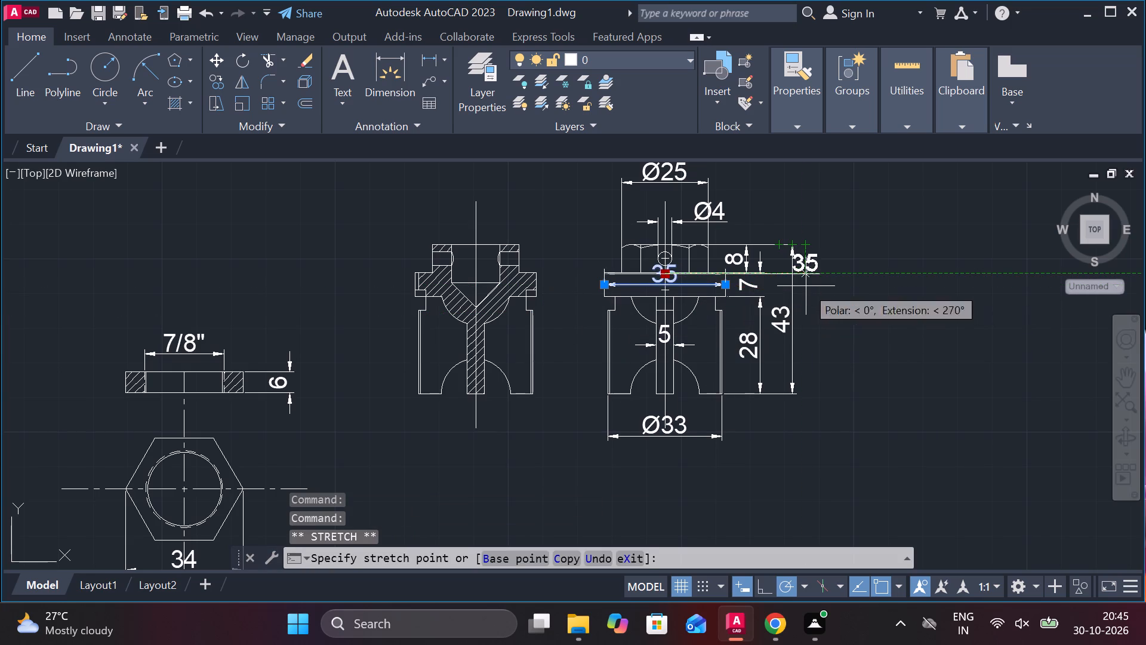
click(573, 290)
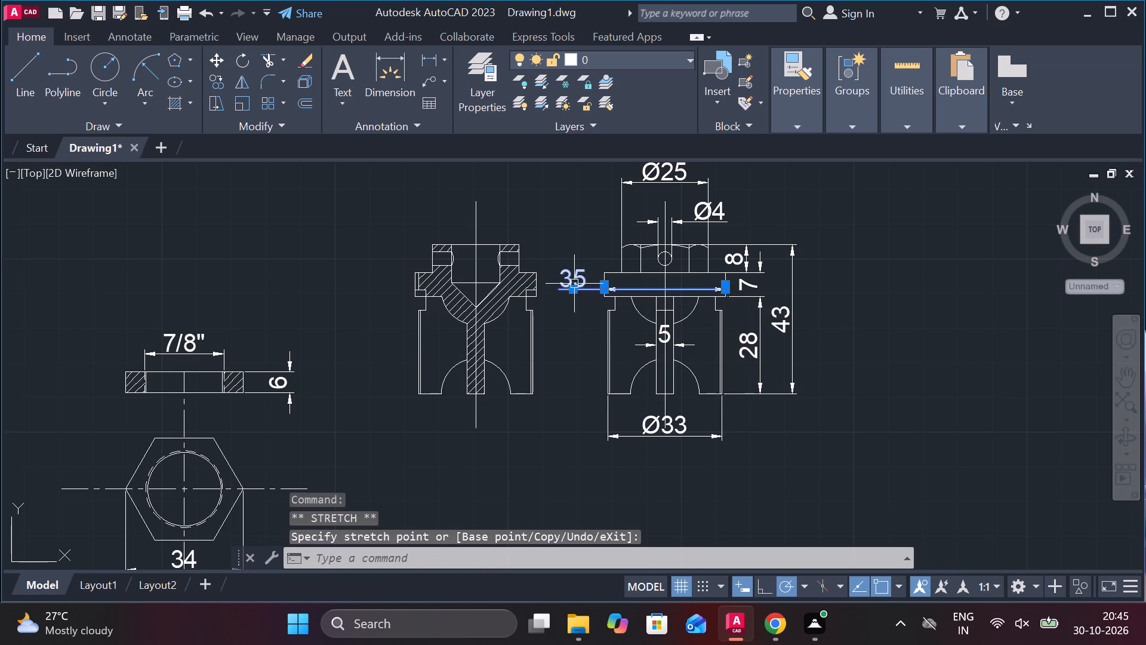
Add a diameter symbol in front of the flange width dimension's text.
double_click(574, 281)
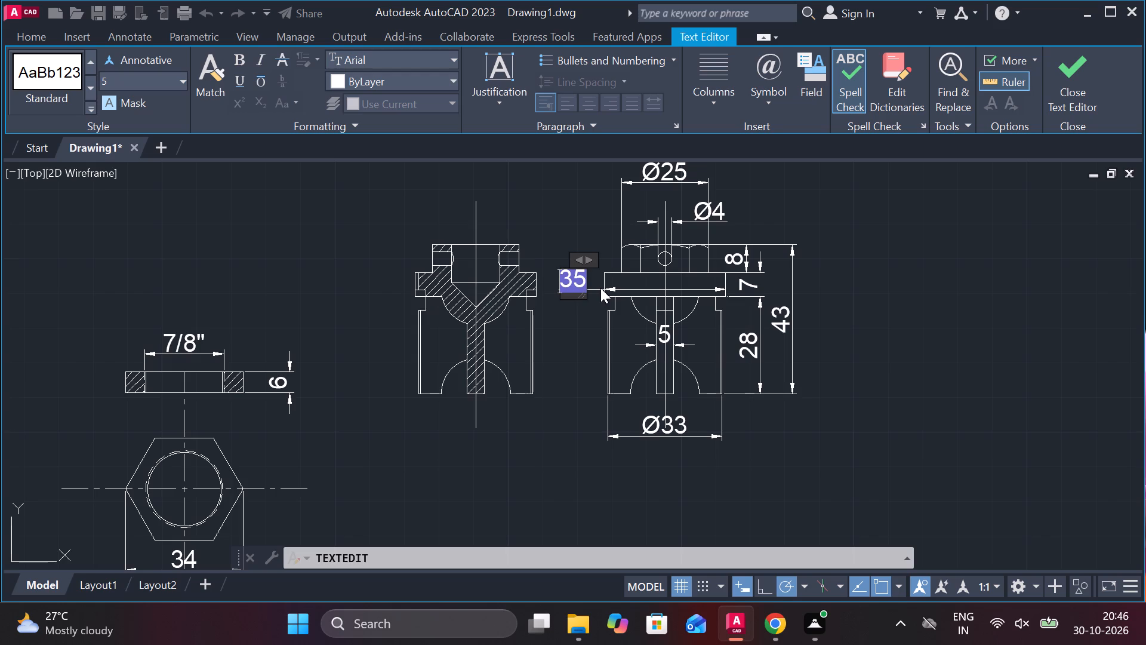
click(772, 101)
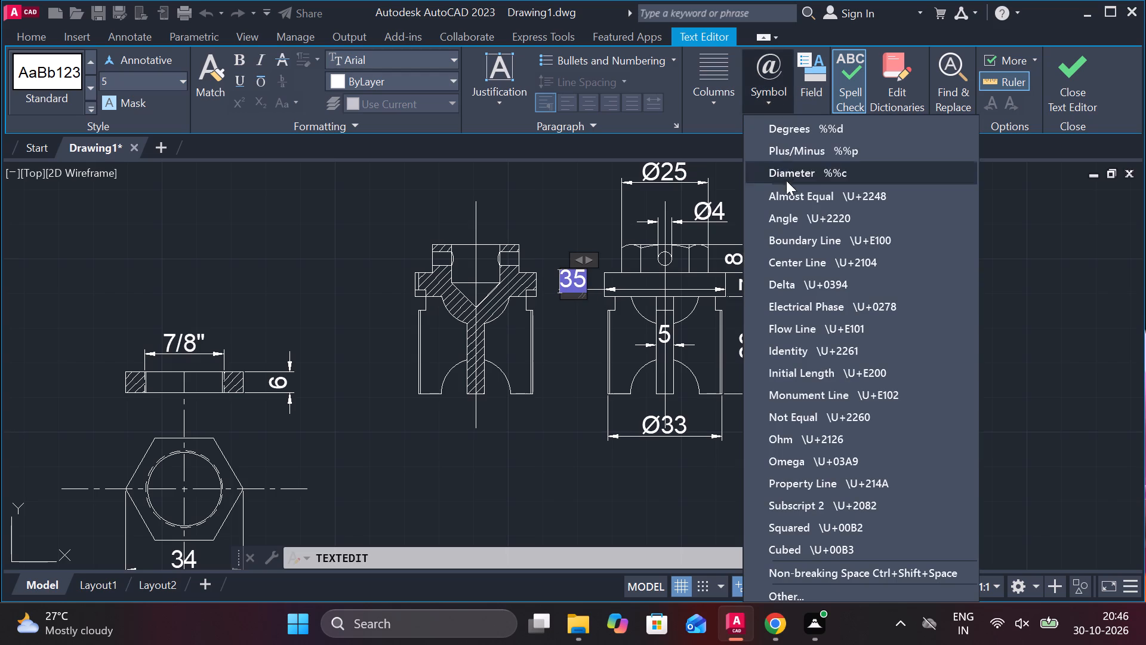
click(795, 171)
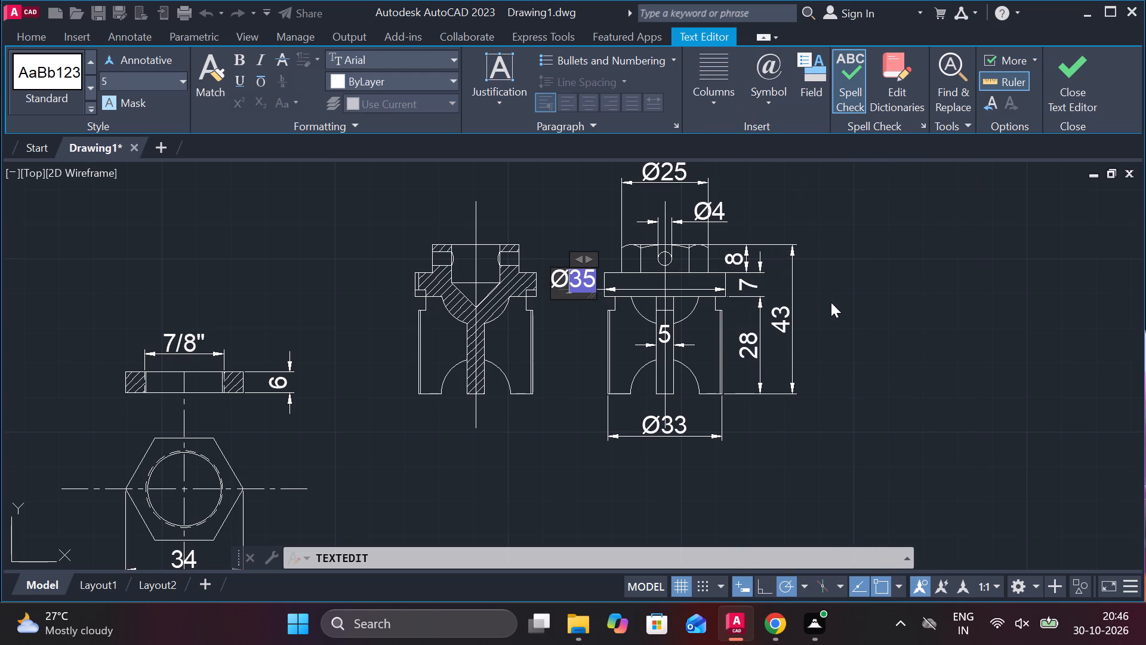
click(883, 334)
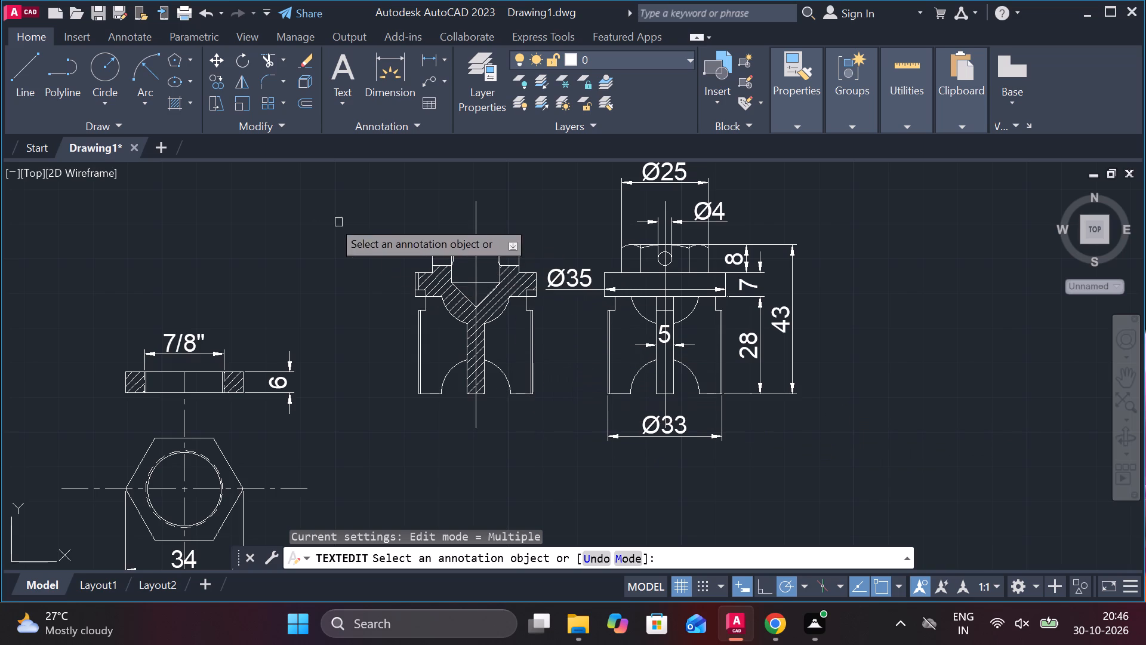
Dimension the neck height from the flange's underside to the left shoulder line, placing it left of the outside view.
click(432, 54)
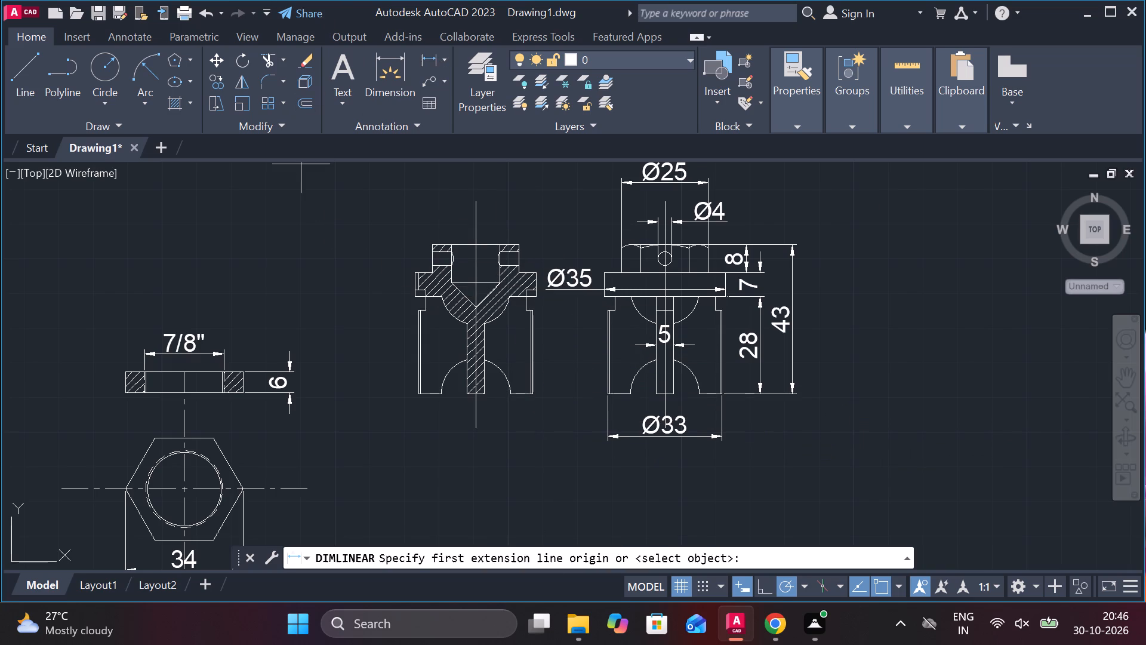
scroll(620, 299, up, 2)
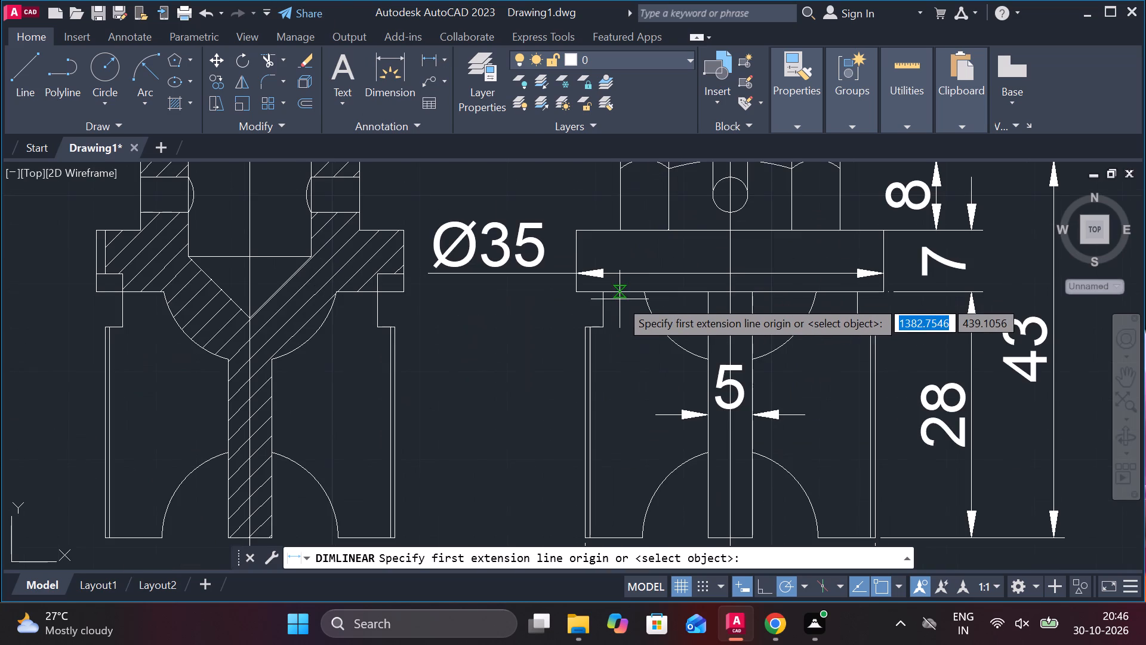
click(597, 296)
click(602, 320)
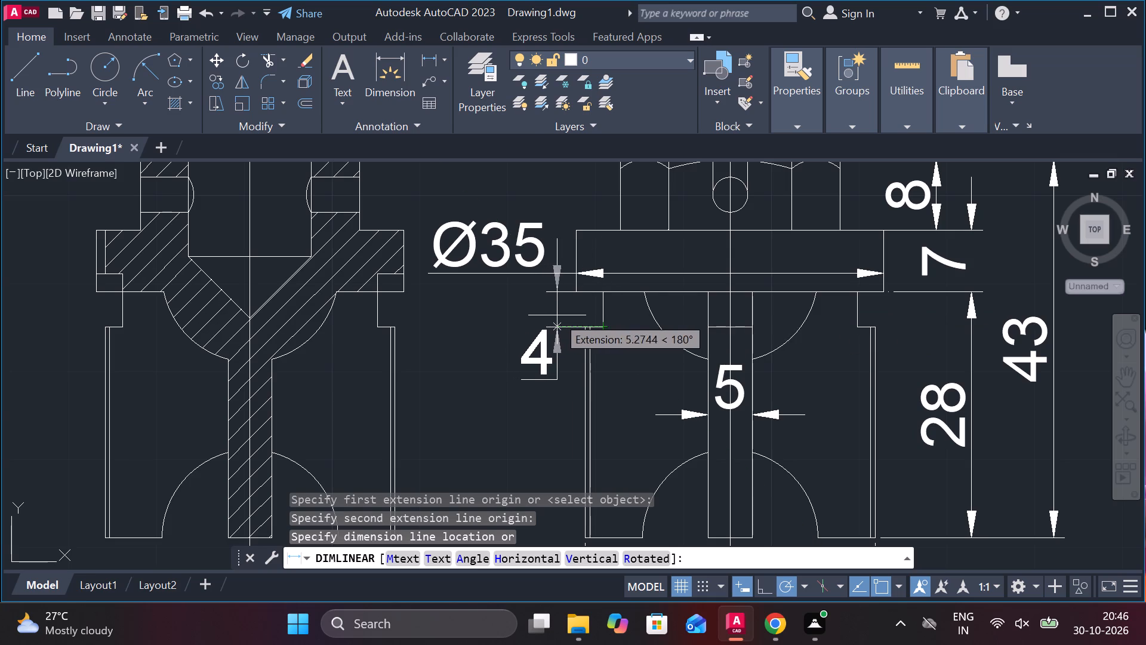
click(557, 315)
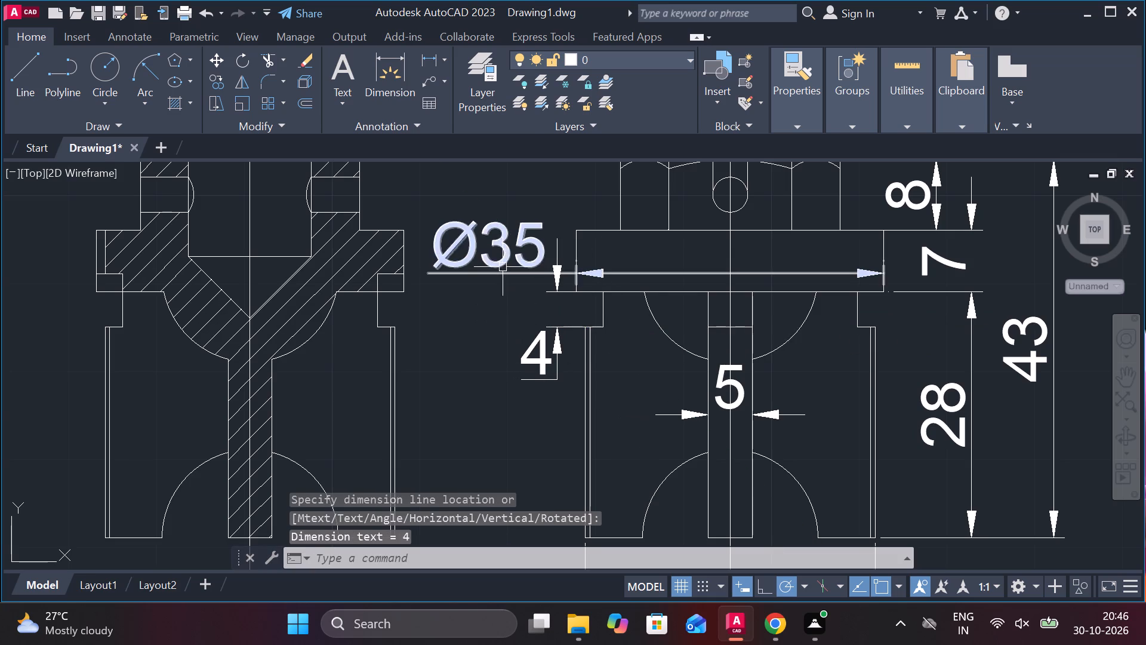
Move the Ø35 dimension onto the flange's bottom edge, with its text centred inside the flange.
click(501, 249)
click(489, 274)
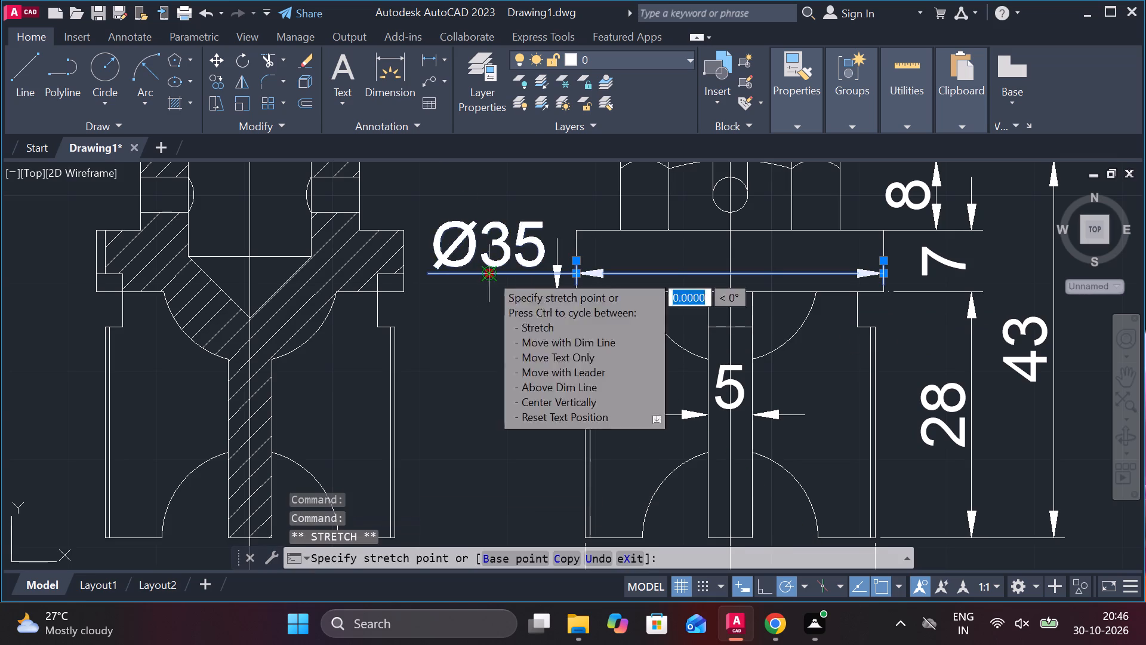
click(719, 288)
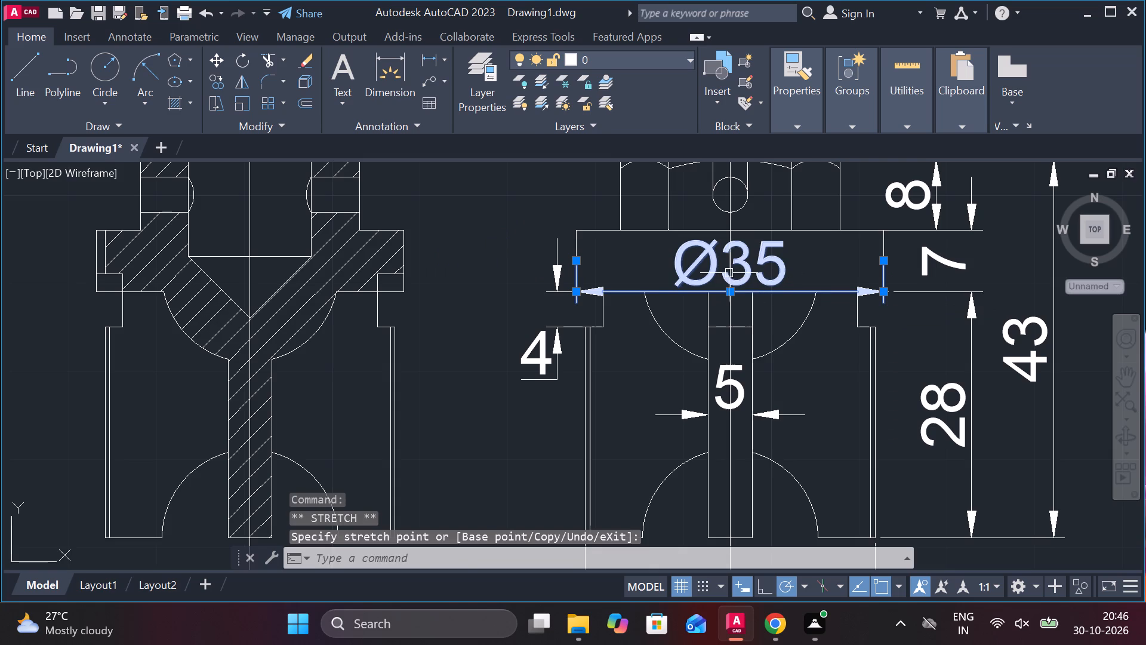
Move the Ø35 dimension's text back outside the flange's left edge, with its dimension line around the flange's mid-height.
click(729, 293)
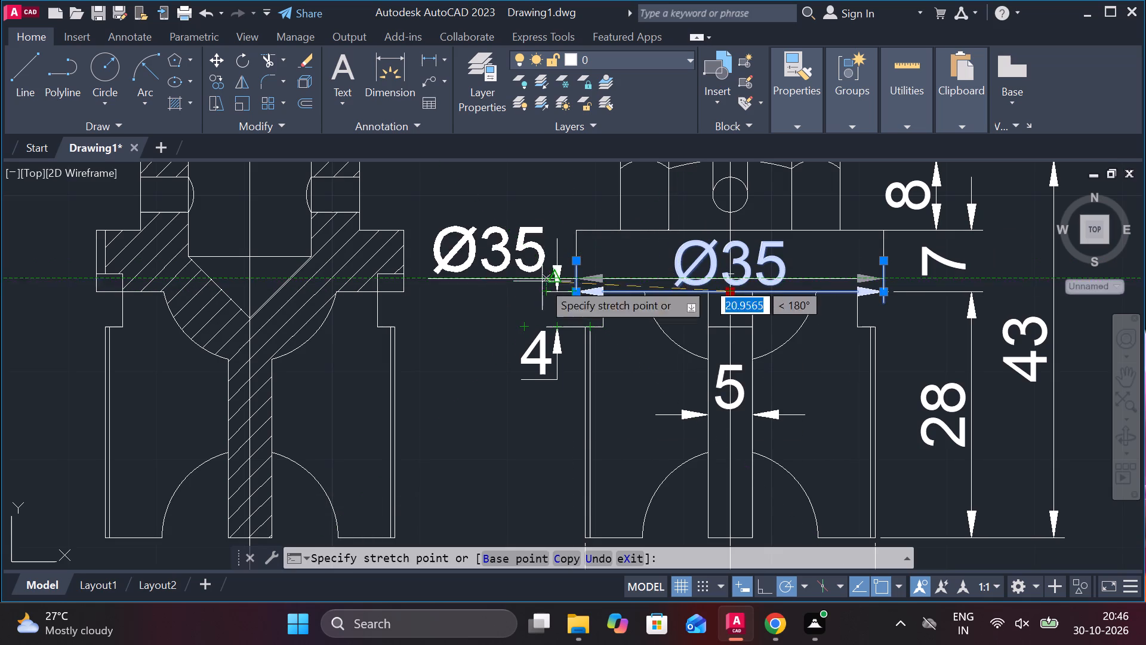
scroll(688, 279, down, 4)
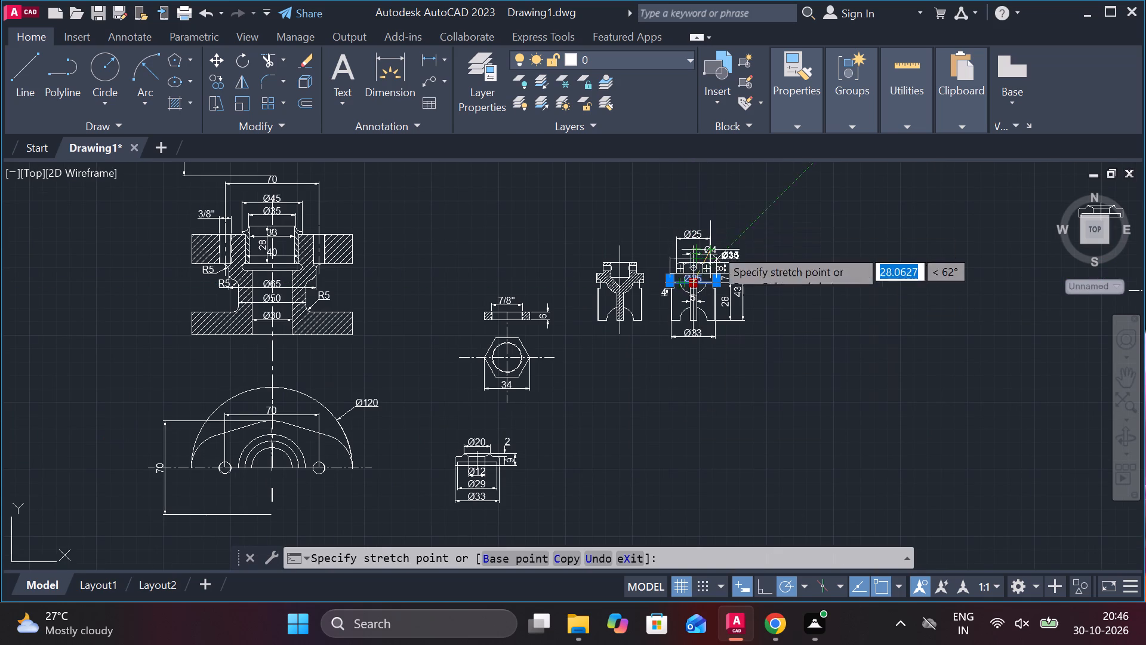
scroll(670, 271, up, 3)
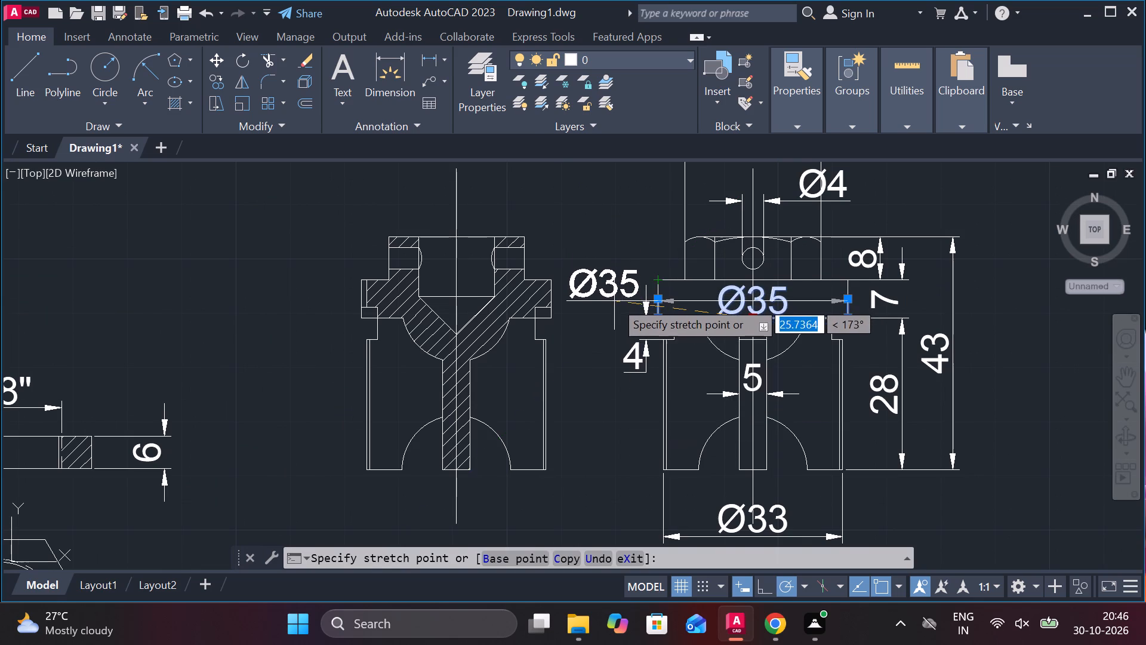
click(614, 300)
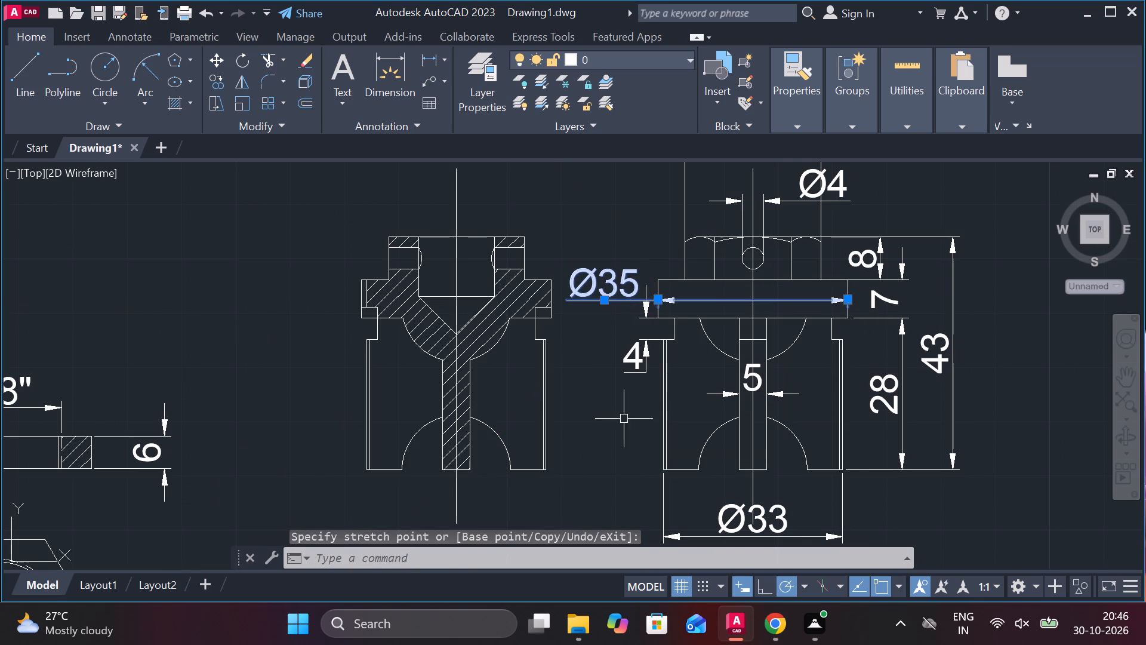
Reposition the Ø35 flange dimension beside the outside view.
click(603, 303)
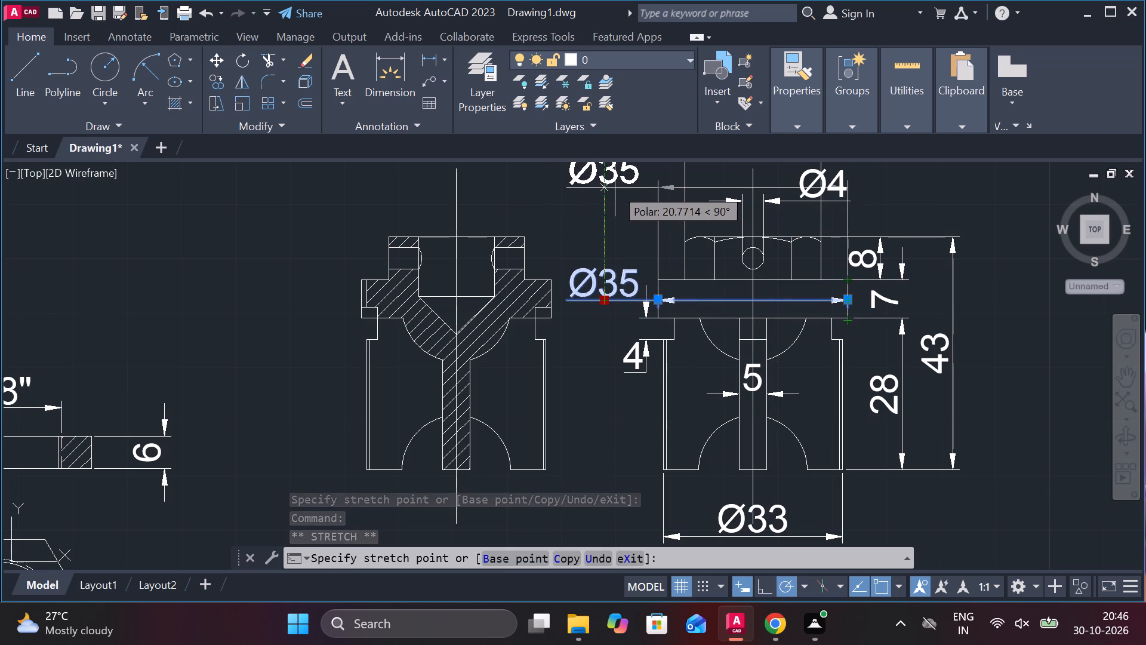
scroll(608, 188, up, 2)
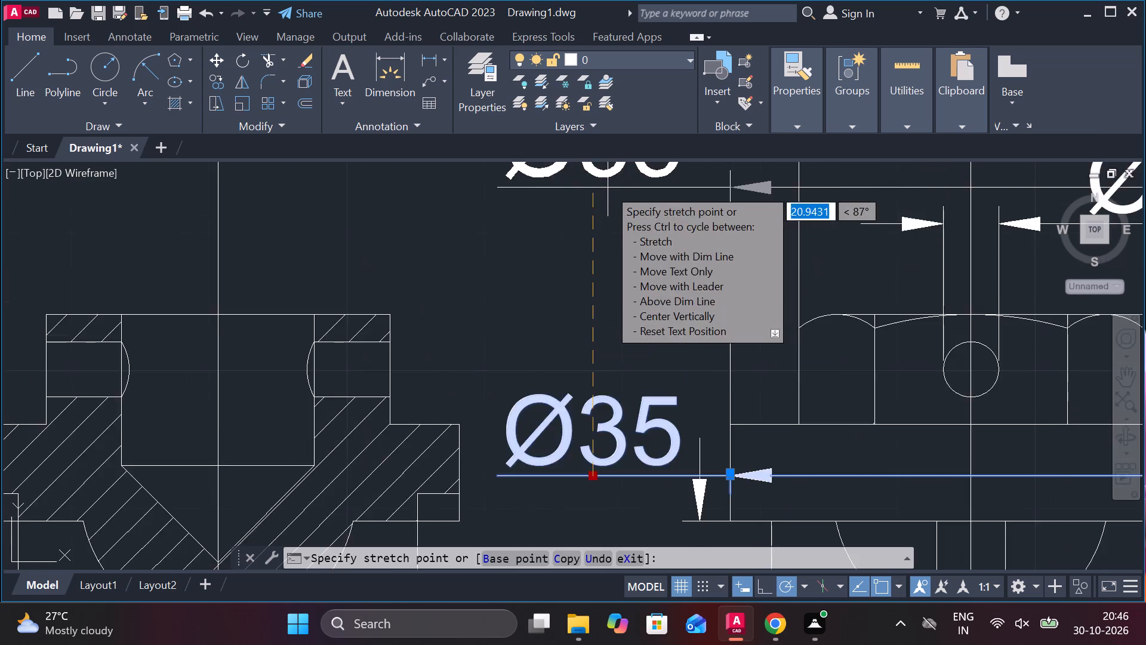
scroll(608, 188, down, 2)
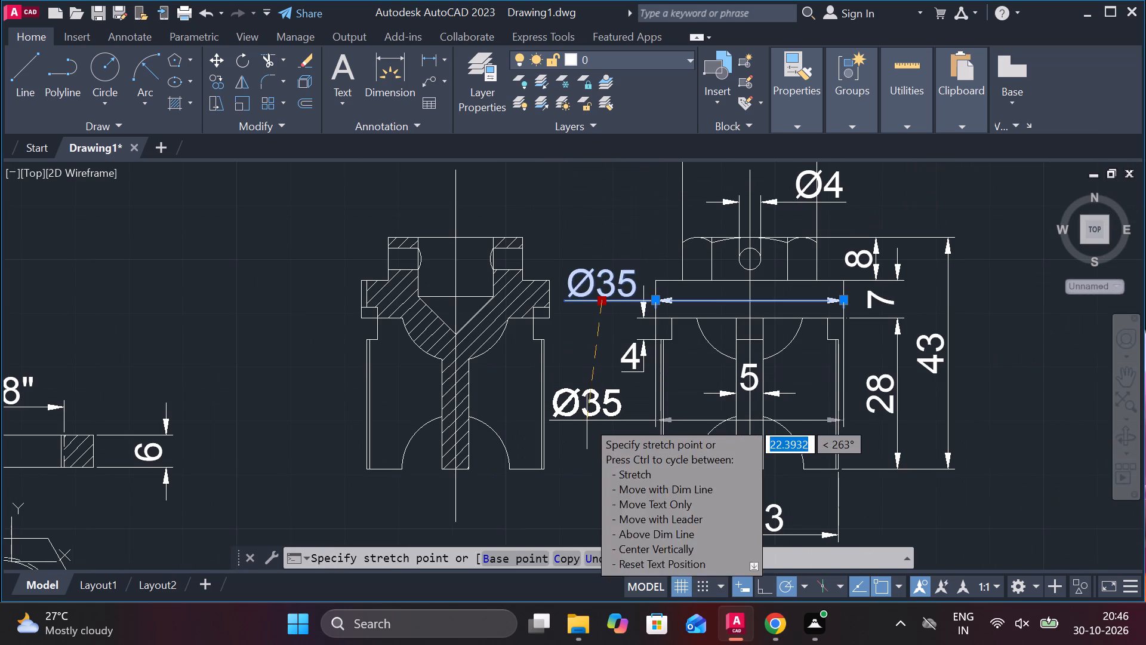